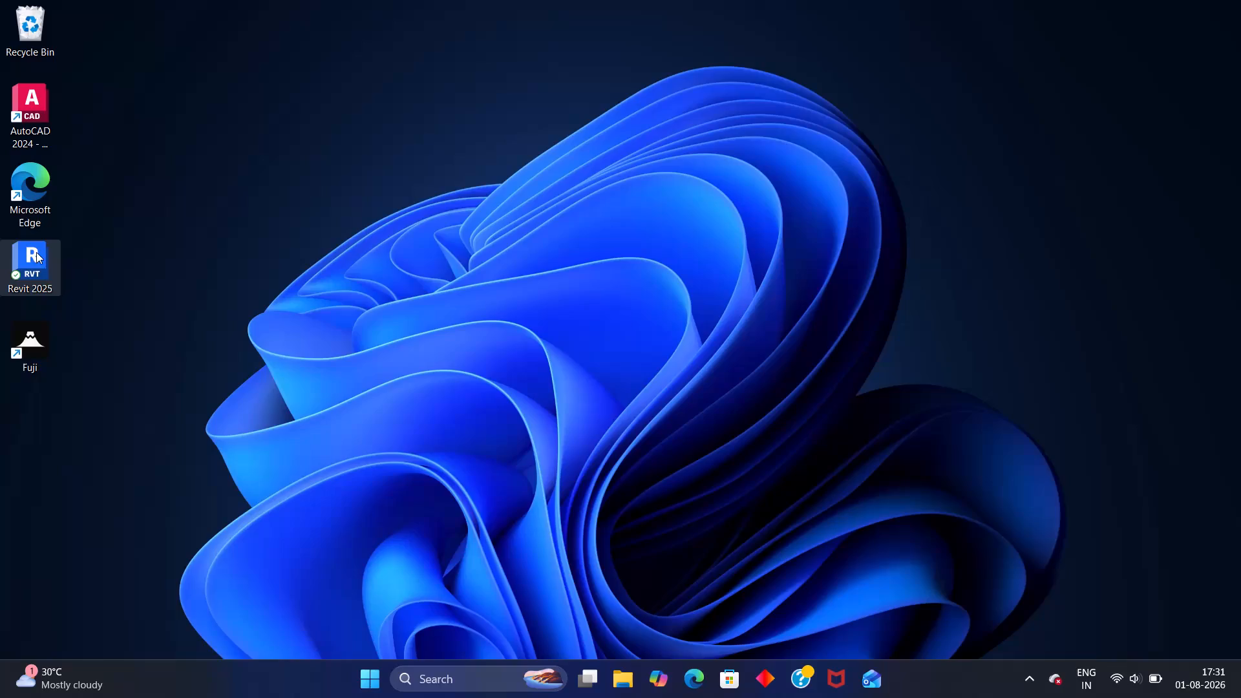
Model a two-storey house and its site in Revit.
Launch Revit 2025 from the desktop.
triple_click(39, 259)
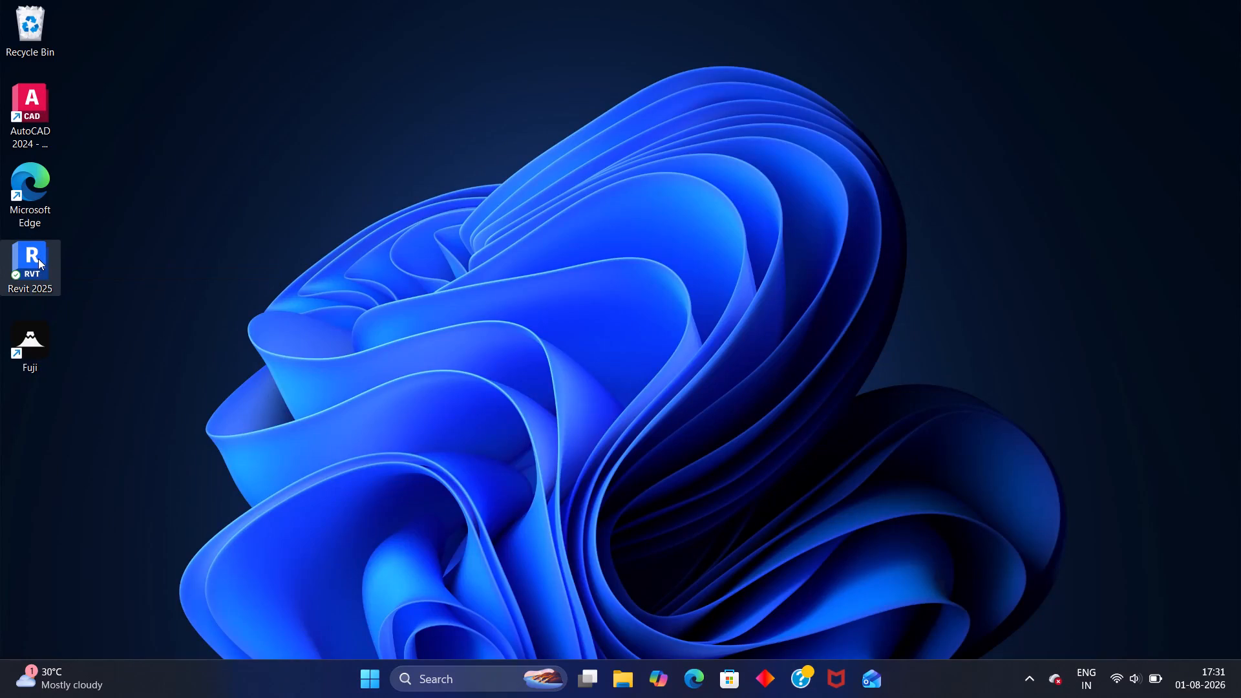
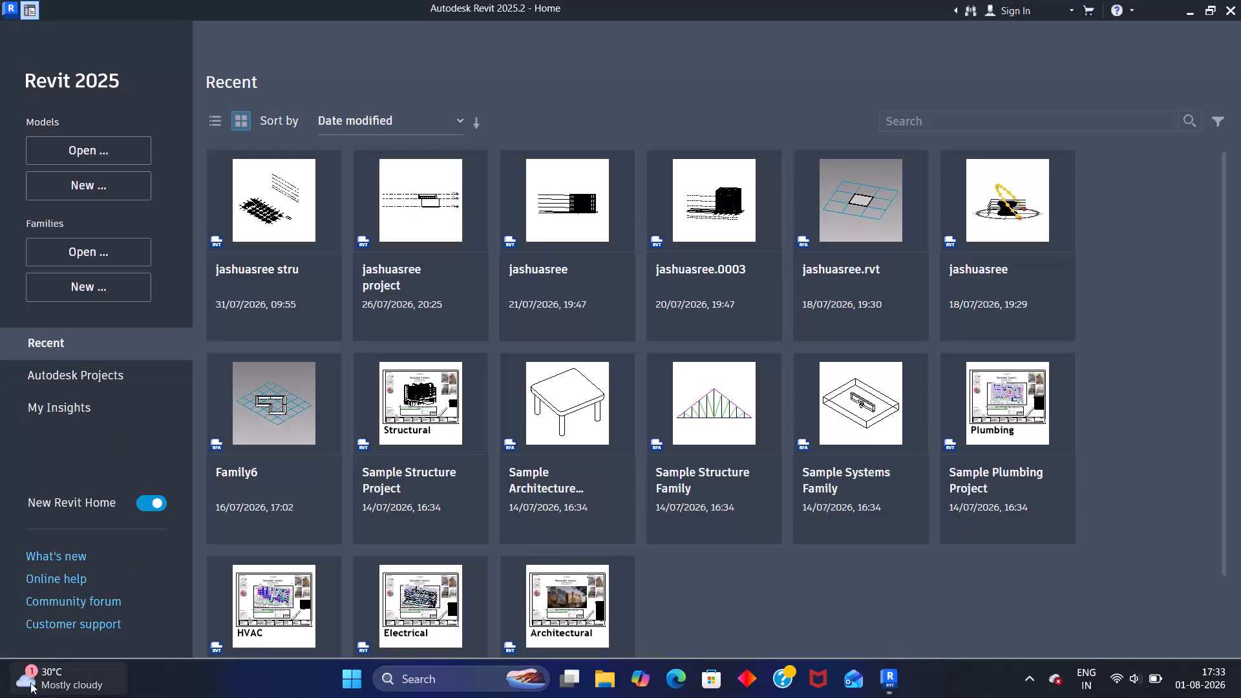
Start a new model project from the Revit home screen.
left_click(101, 184)
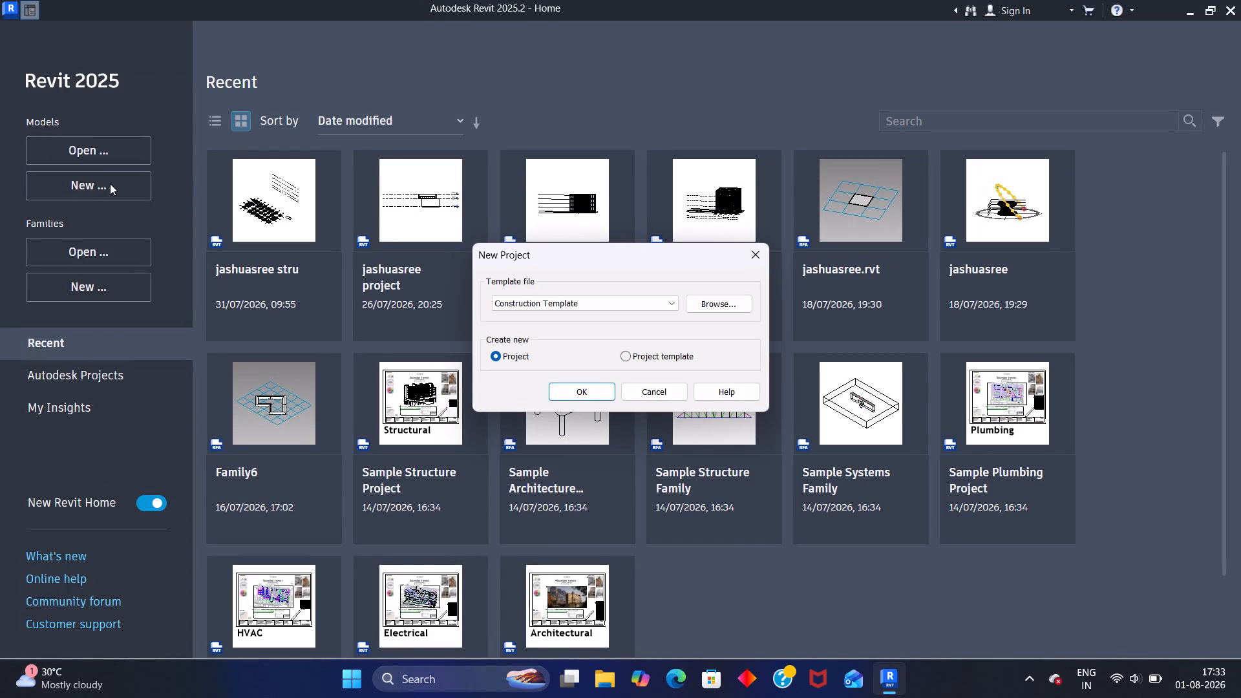
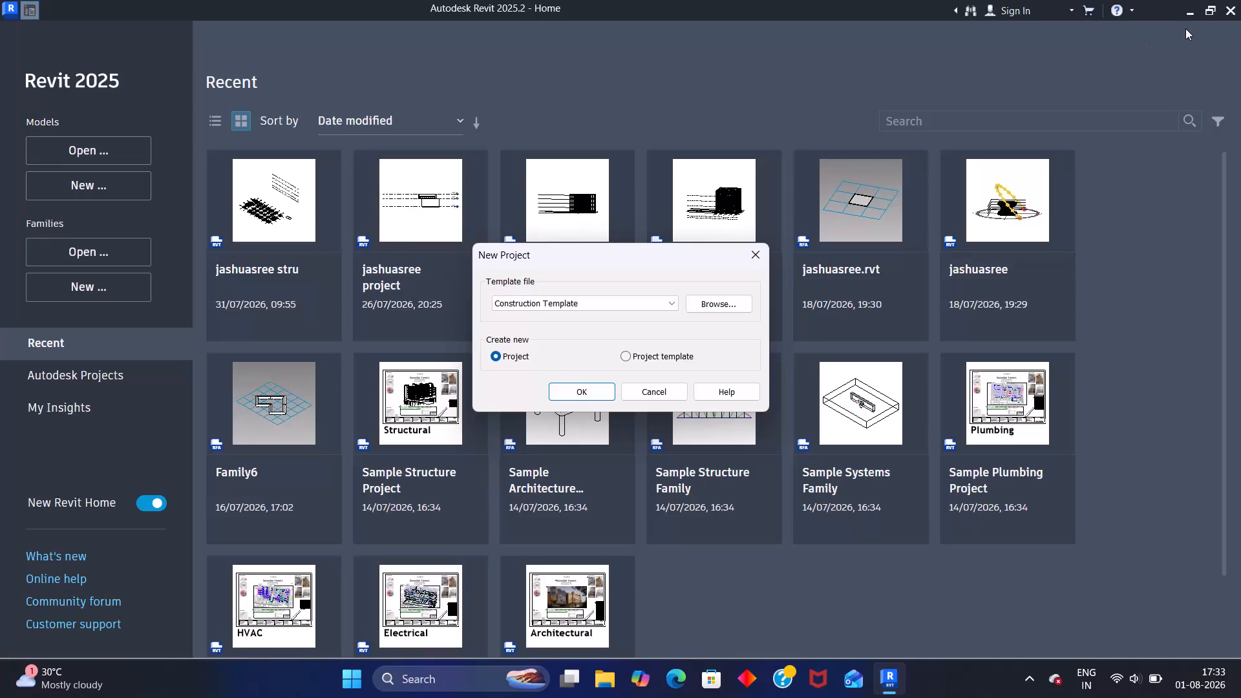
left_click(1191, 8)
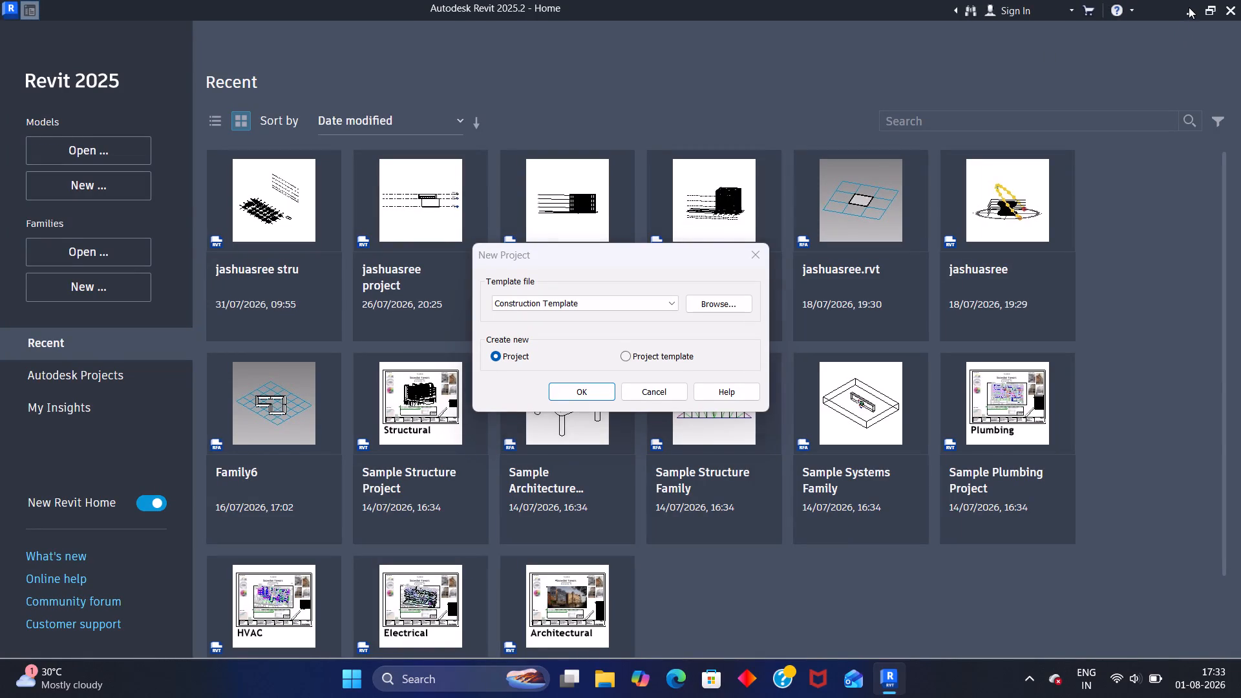
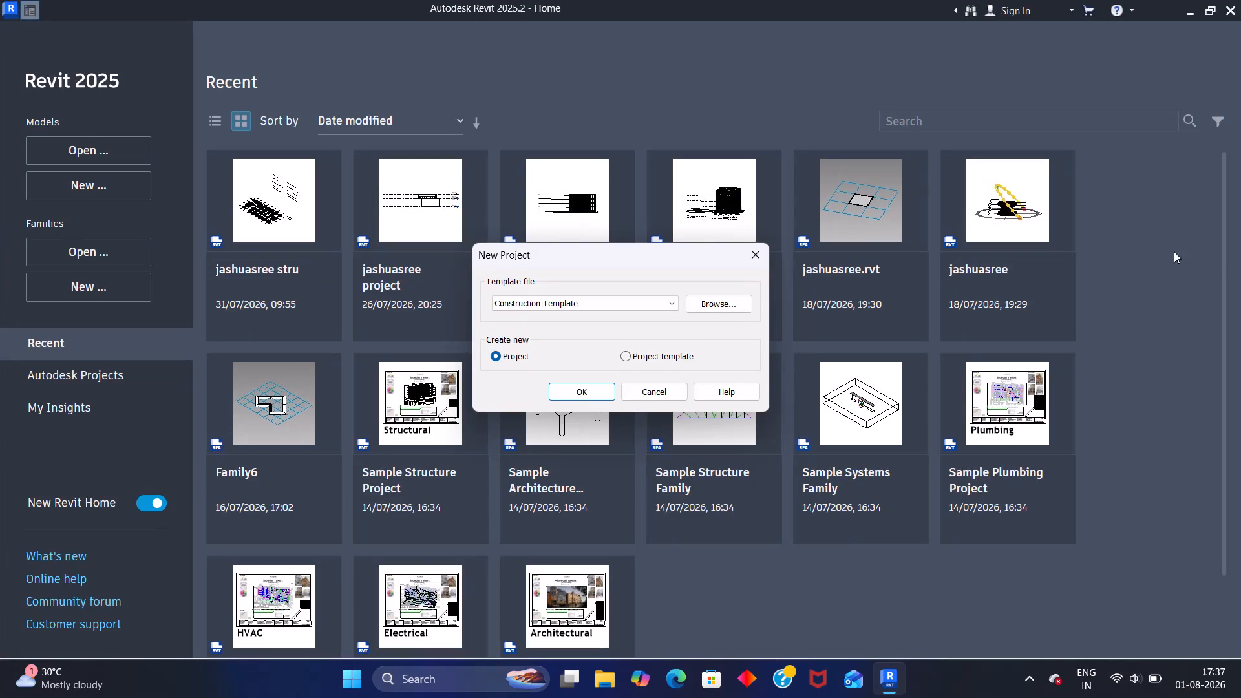
Browse the available template files for the new project.
left_click(727, 305)
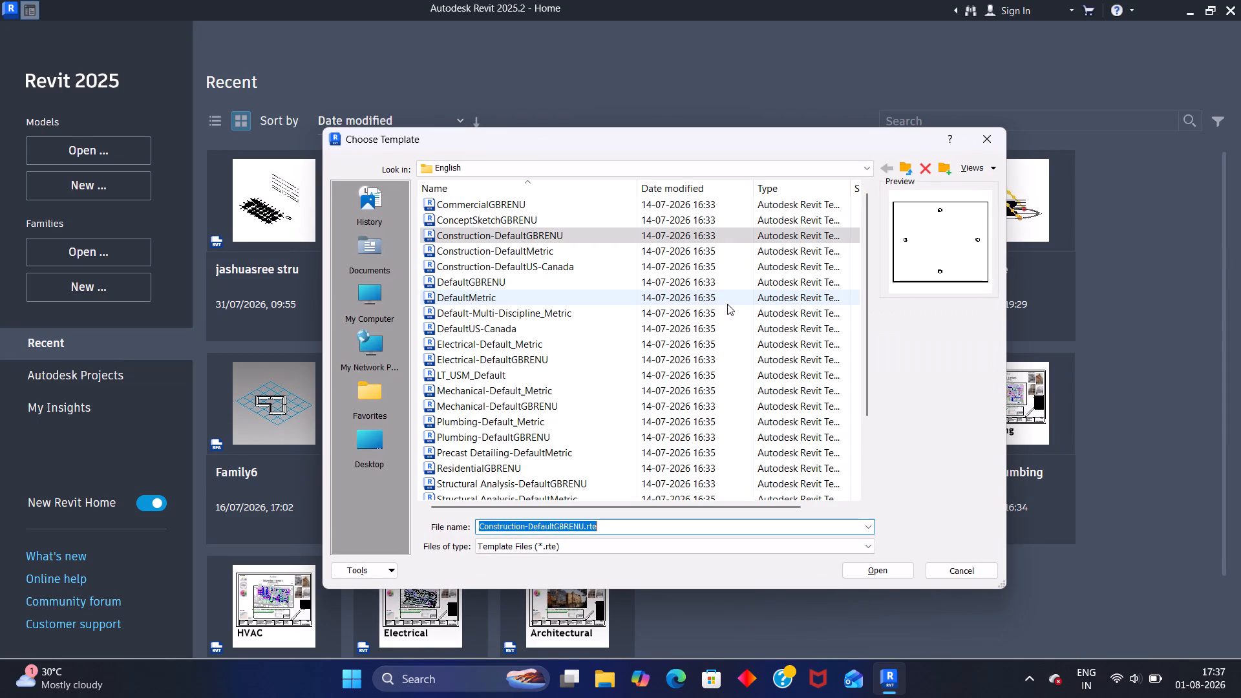
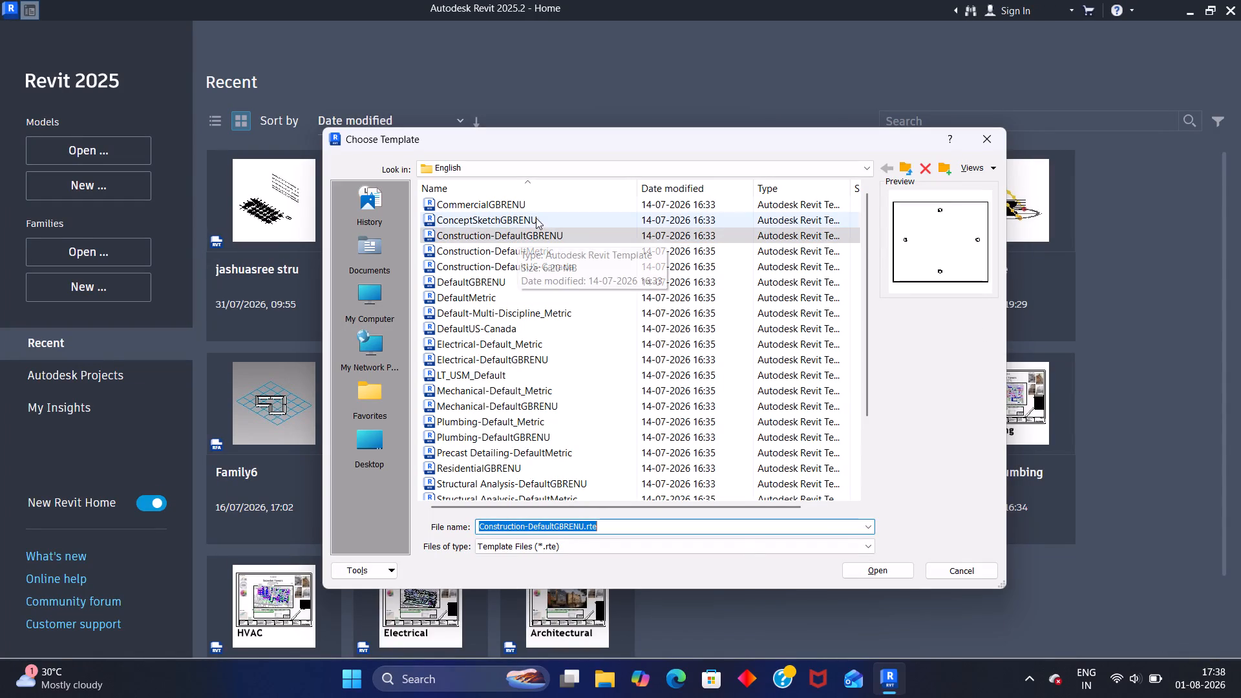
Create a new project from the DefaultMetric template file.
left_click(491, 298)
double_click(489, 298)
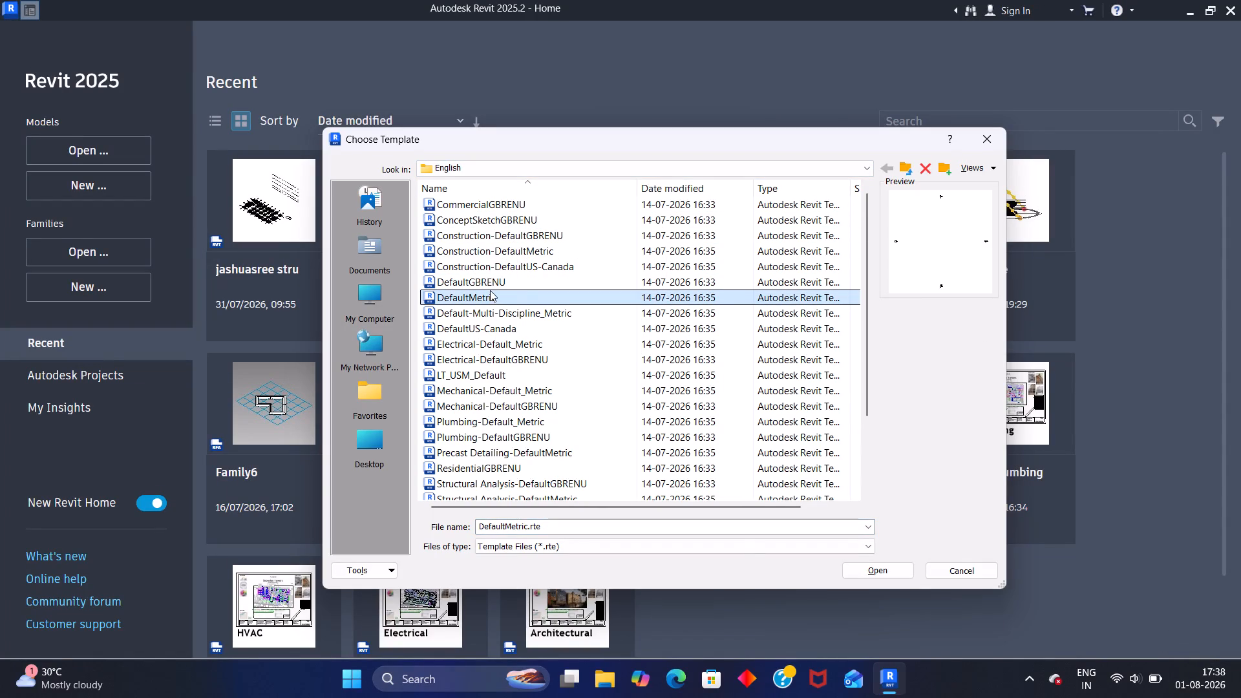
left_click(538, 297)
left_click(539, 296)
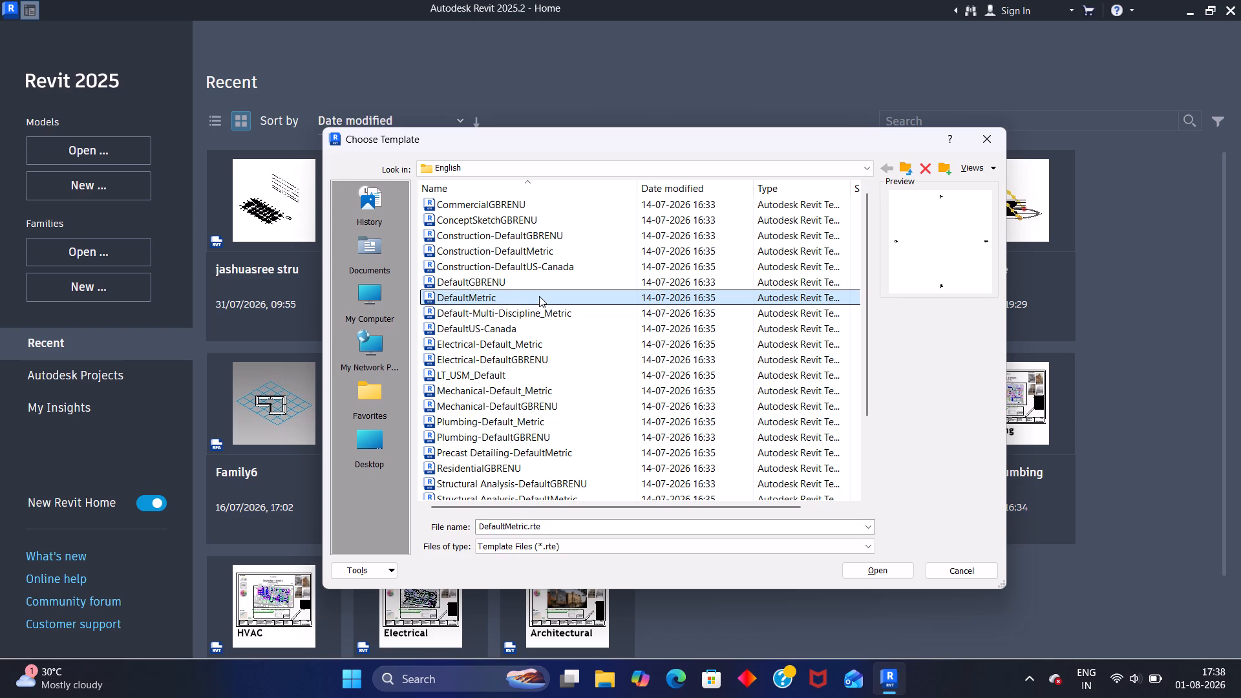
left_click(582, 390)
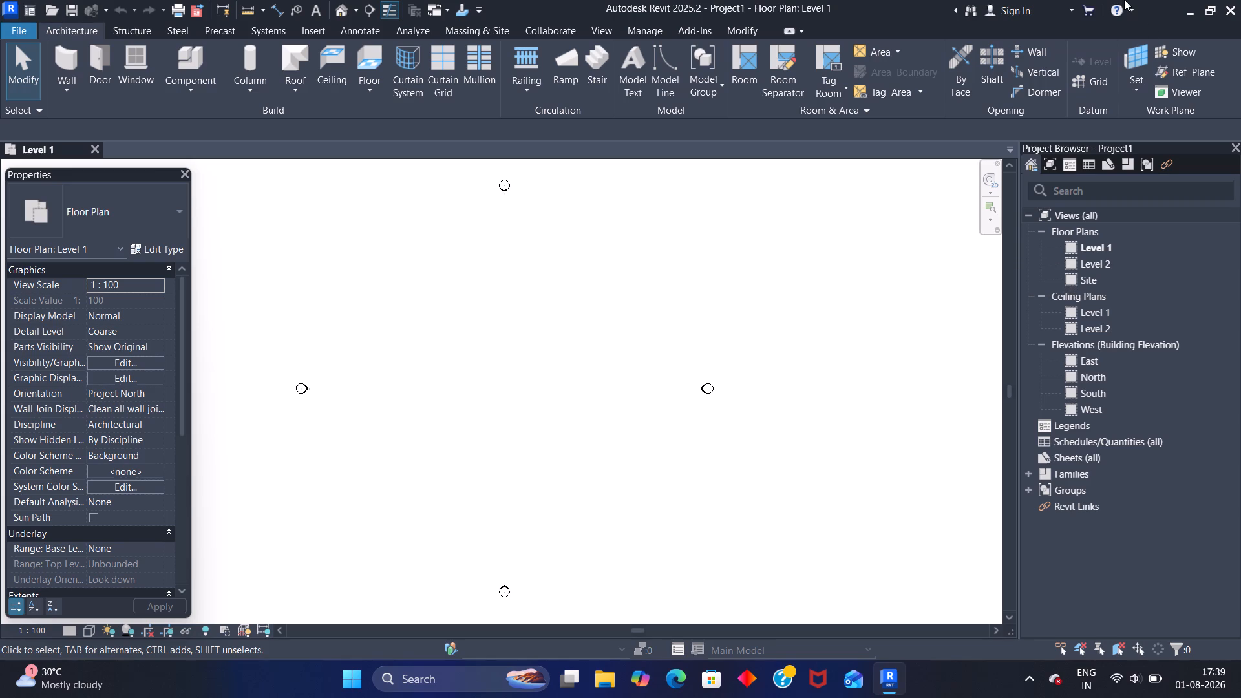
Minimise Revit and launch the Fuji application from the desktop.
left_click(1189, 15)
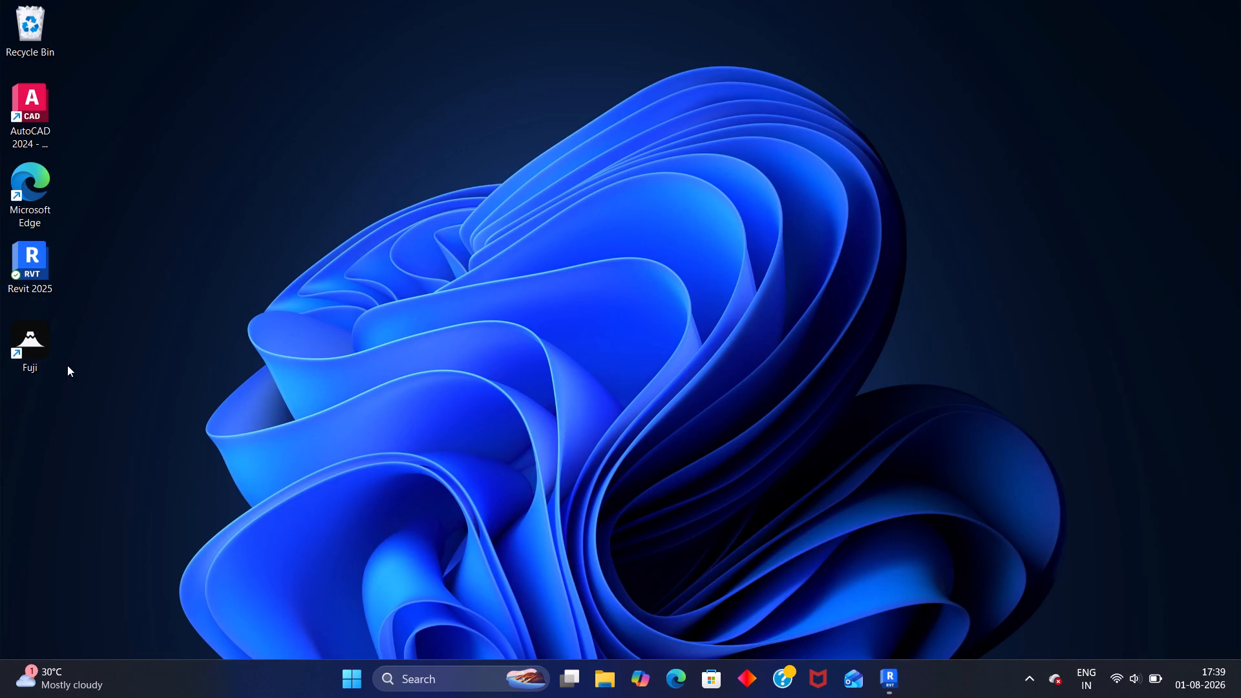
left_click_drag(53, 326, 51, 332)
double_click(51, 332)
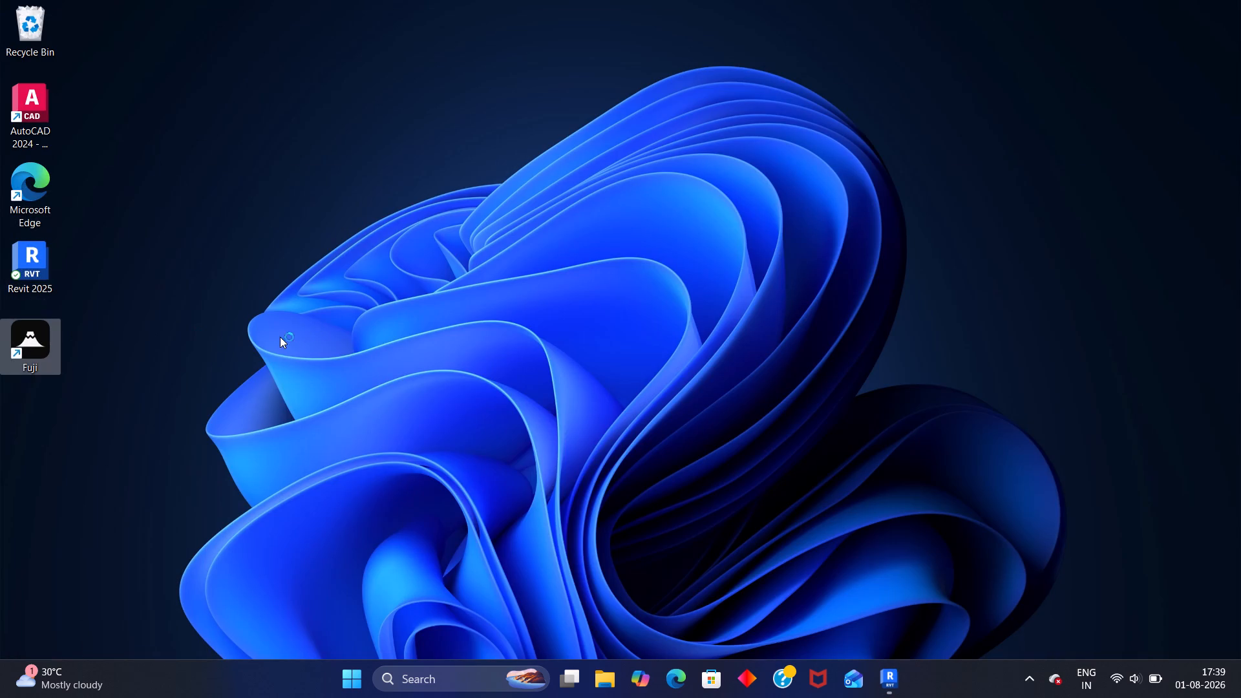
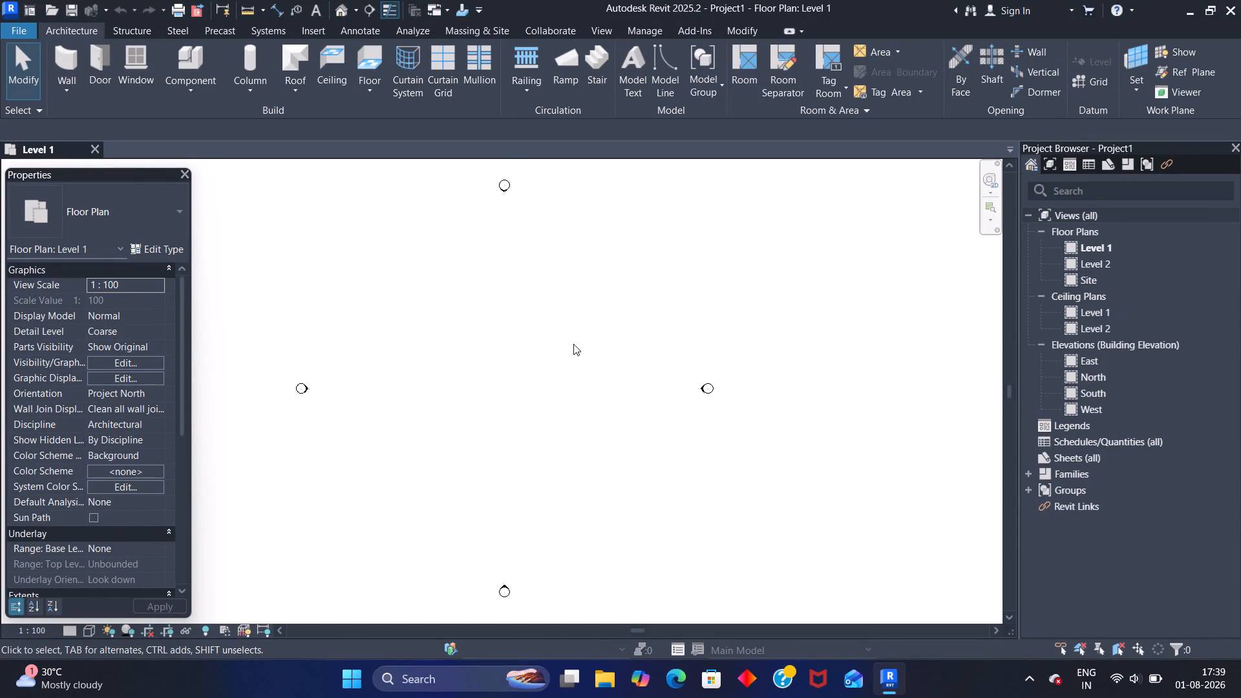
Open the South building elevation view, followed by the North building elevation view.
scroll(458, 346, "up", 2)
middle_click_drag(458, 332, 492, 331)
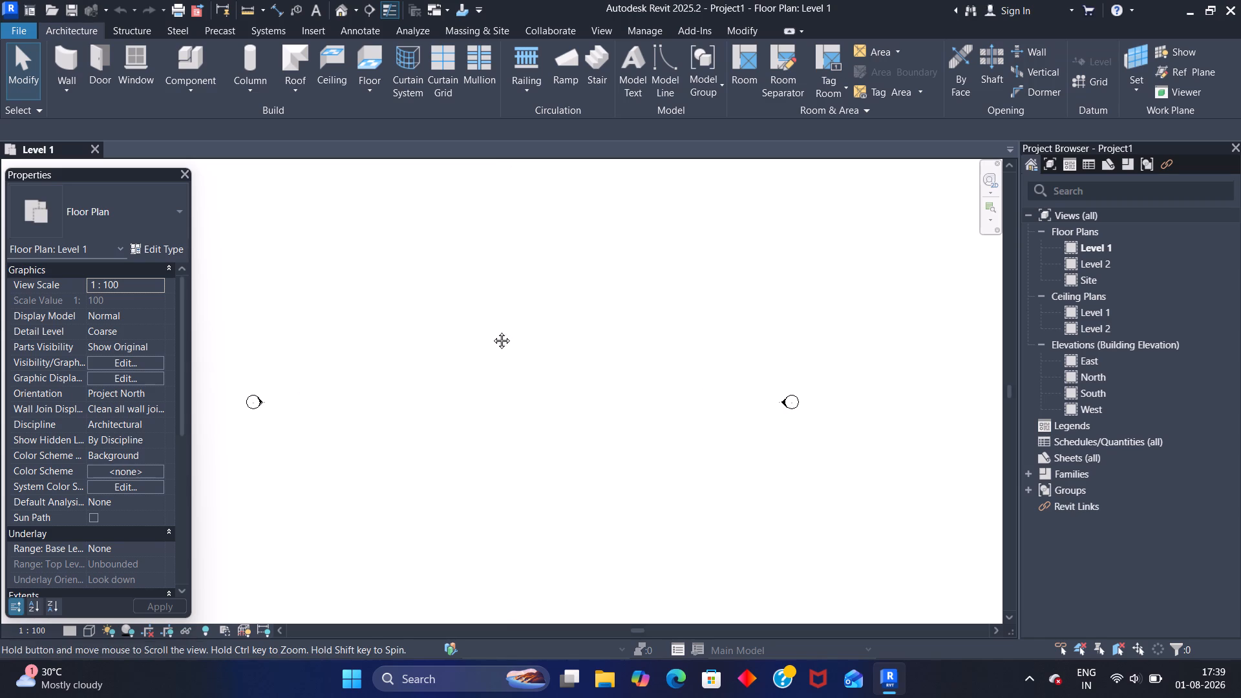
middle_click_drag(492, 331, 601, 351)
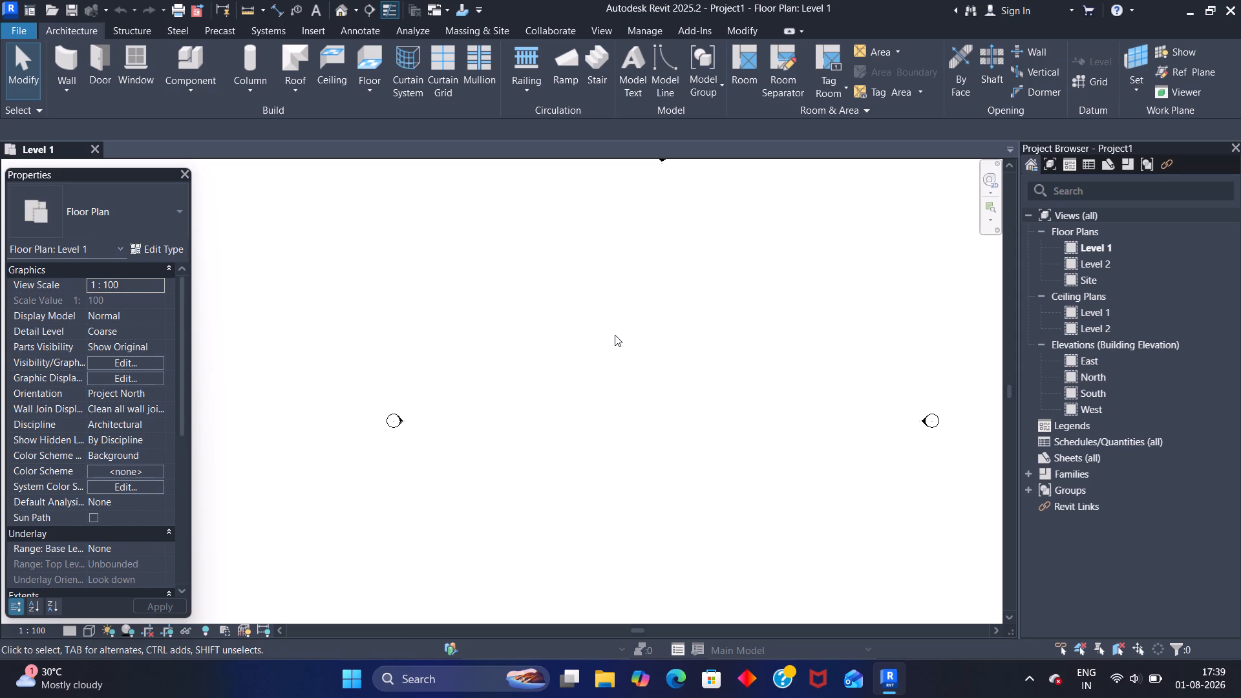
double_click(1092, 394)
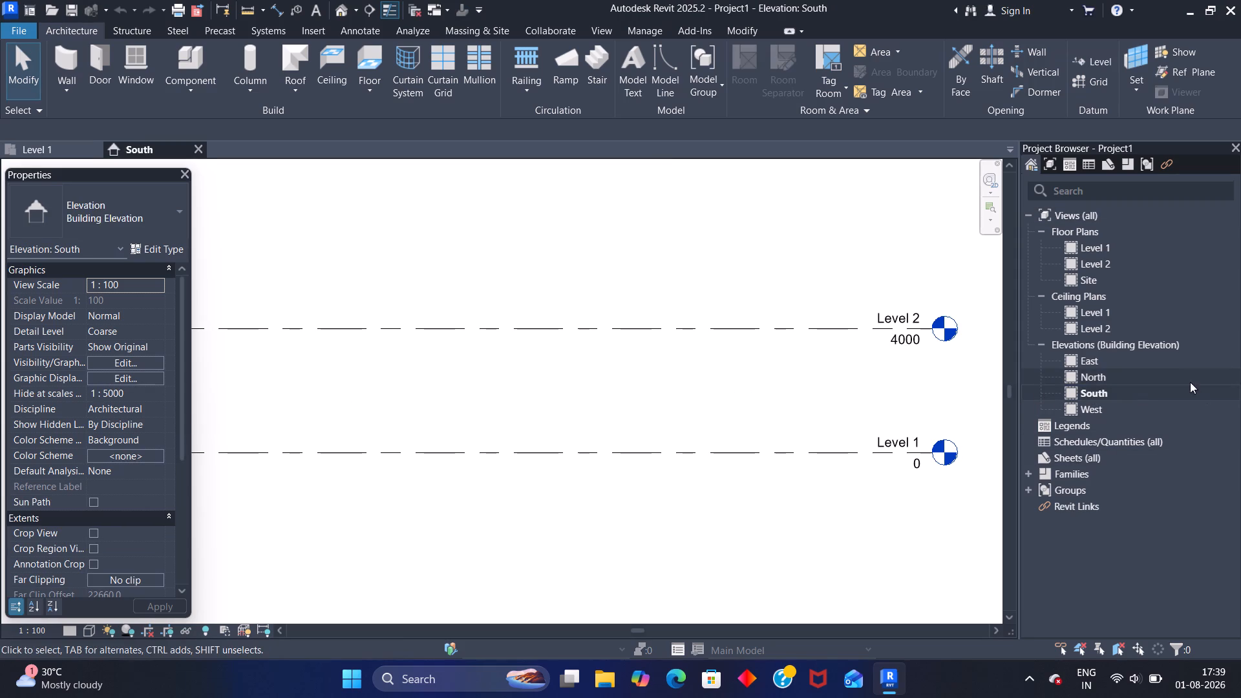
triple_click(1183, 374)
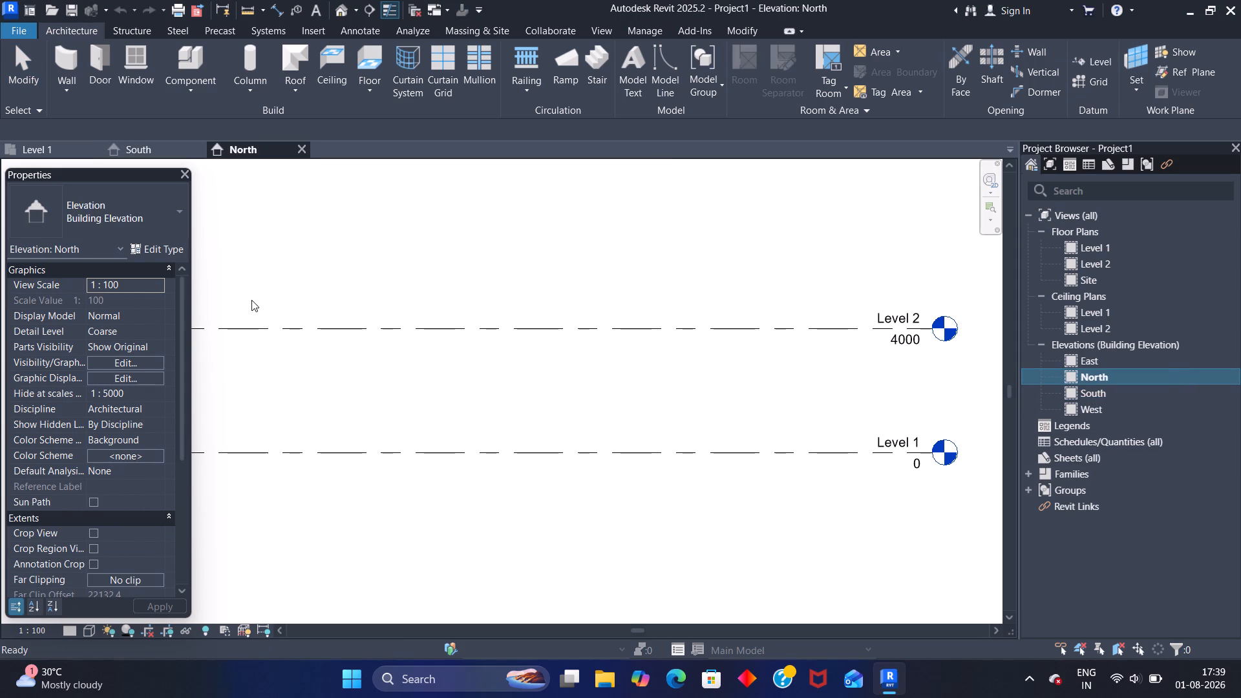
scroll(259, 310, "down", 3)
middle_click_drag(259, 326, 481, 332)
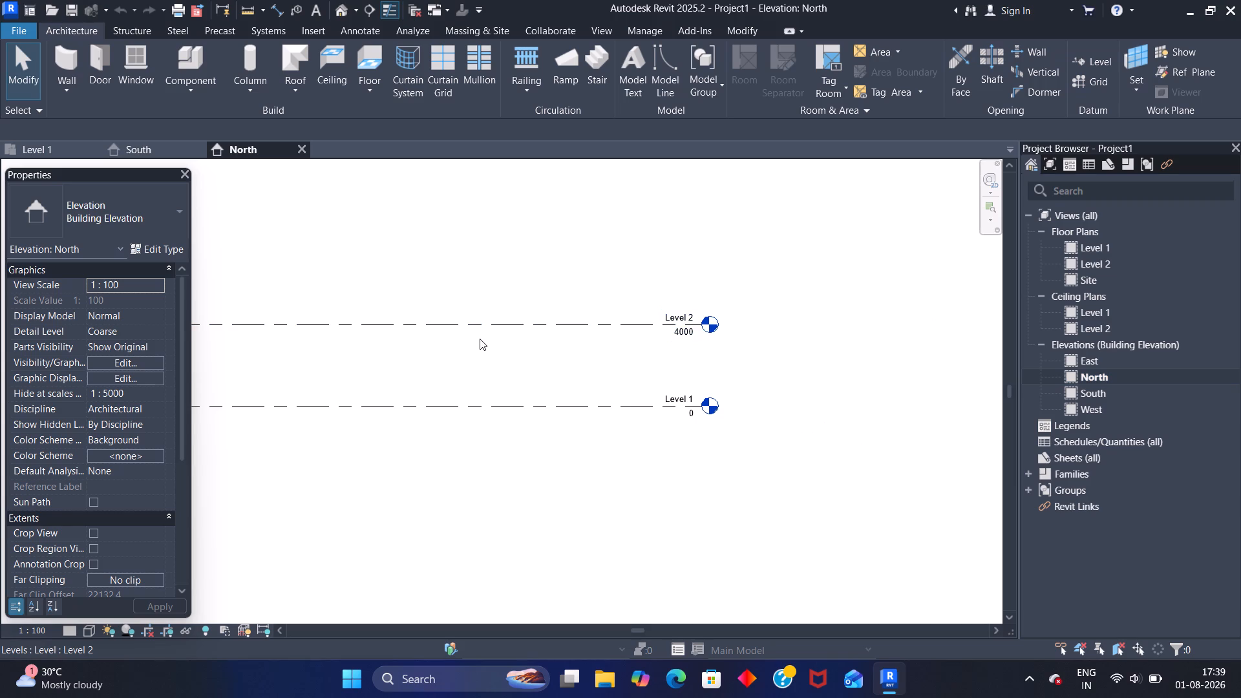
middle_click_drag(430, 352, 562, 352)
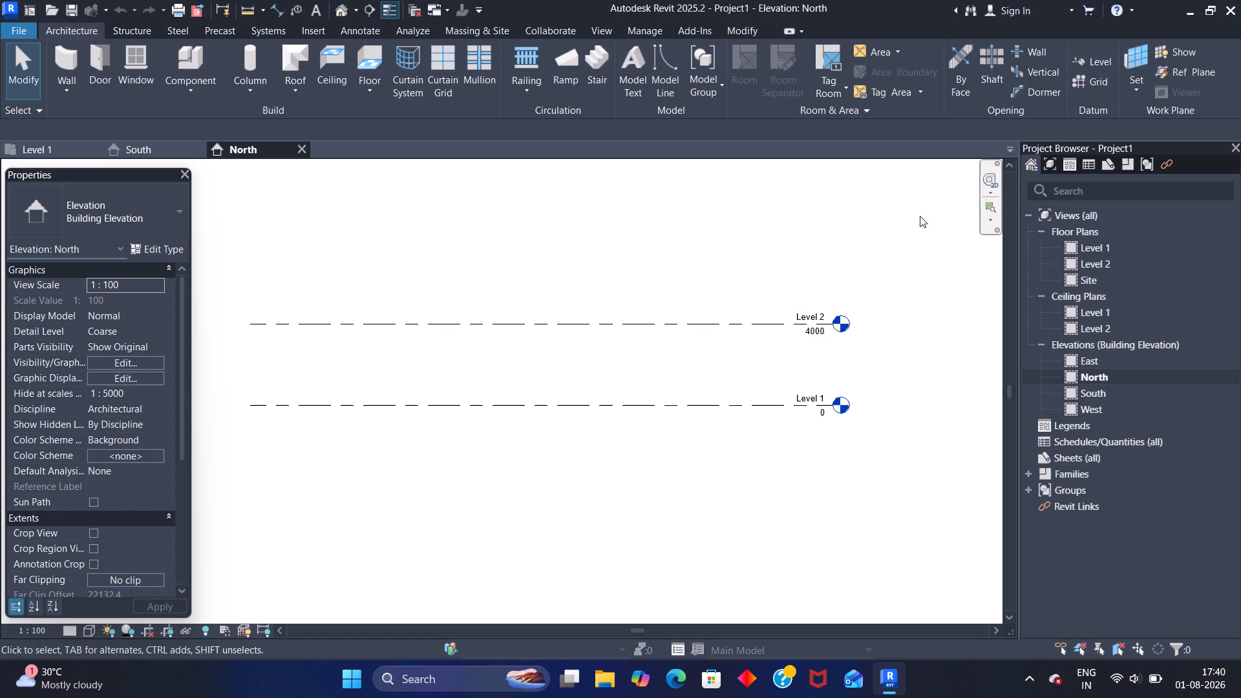
Set the elevation of Level 2 to 3200 in the North elevation.
scroll(816, 322, "up", 3)
left_click(823, 337)
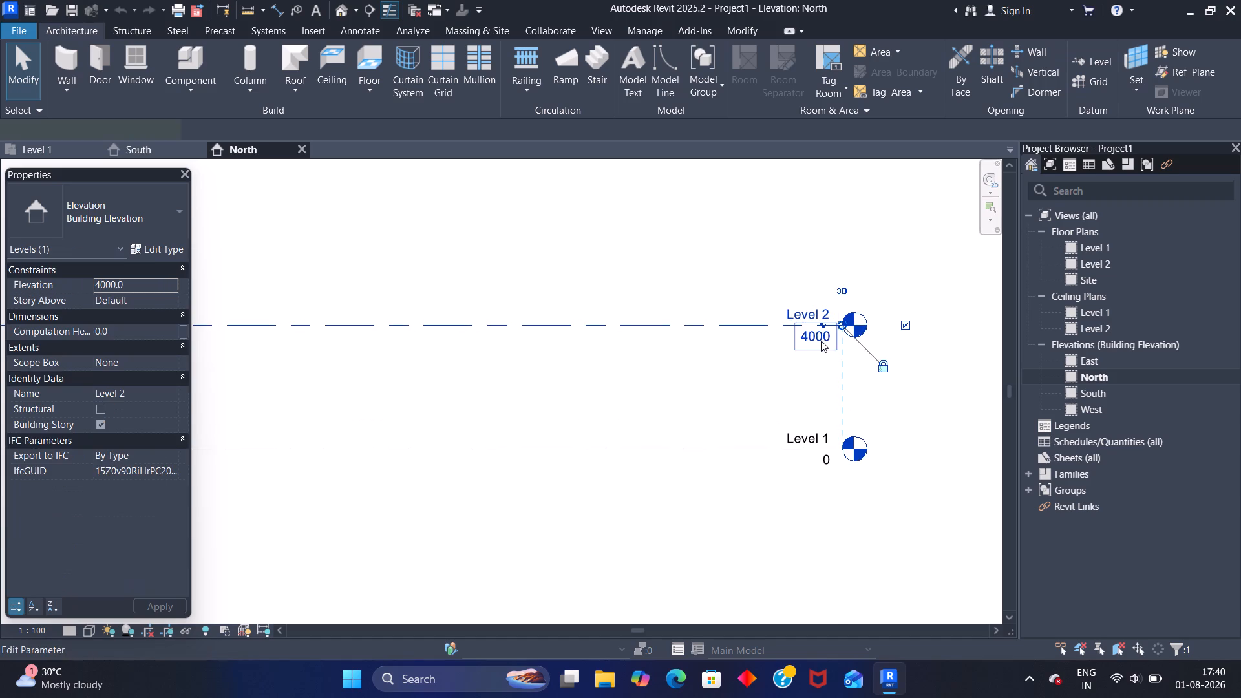
left_click(821, 341)
type("3200")
key("Return")
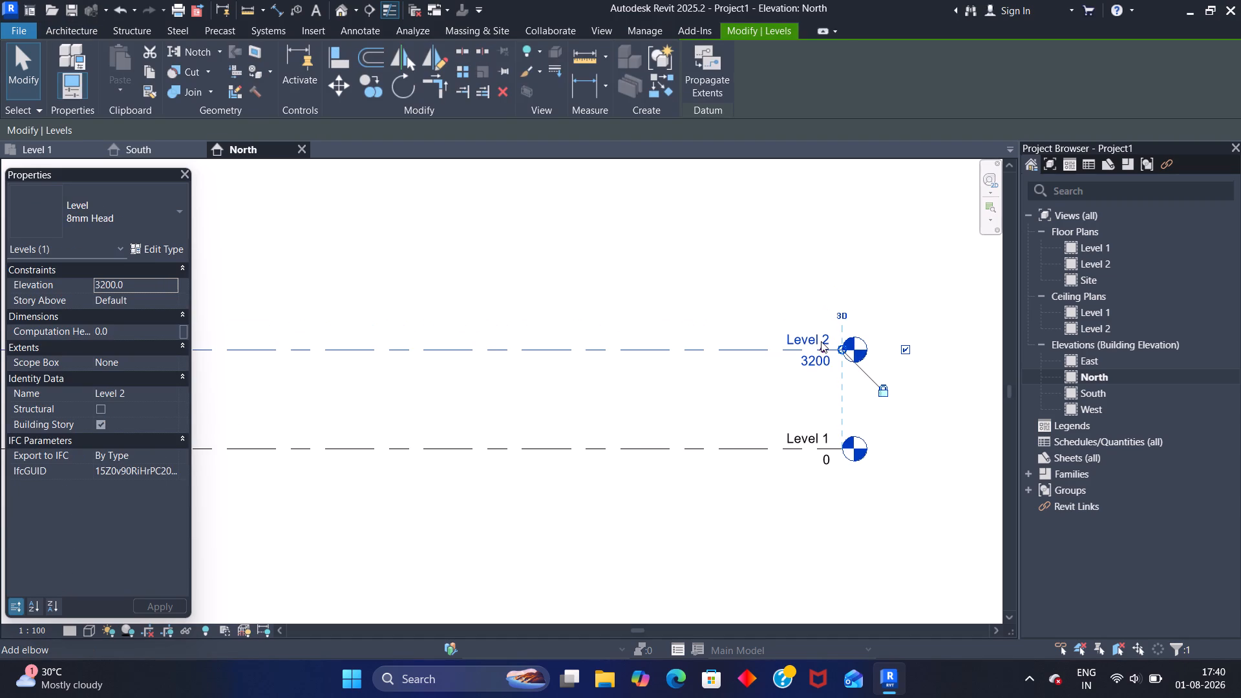
left_click(698, 267)
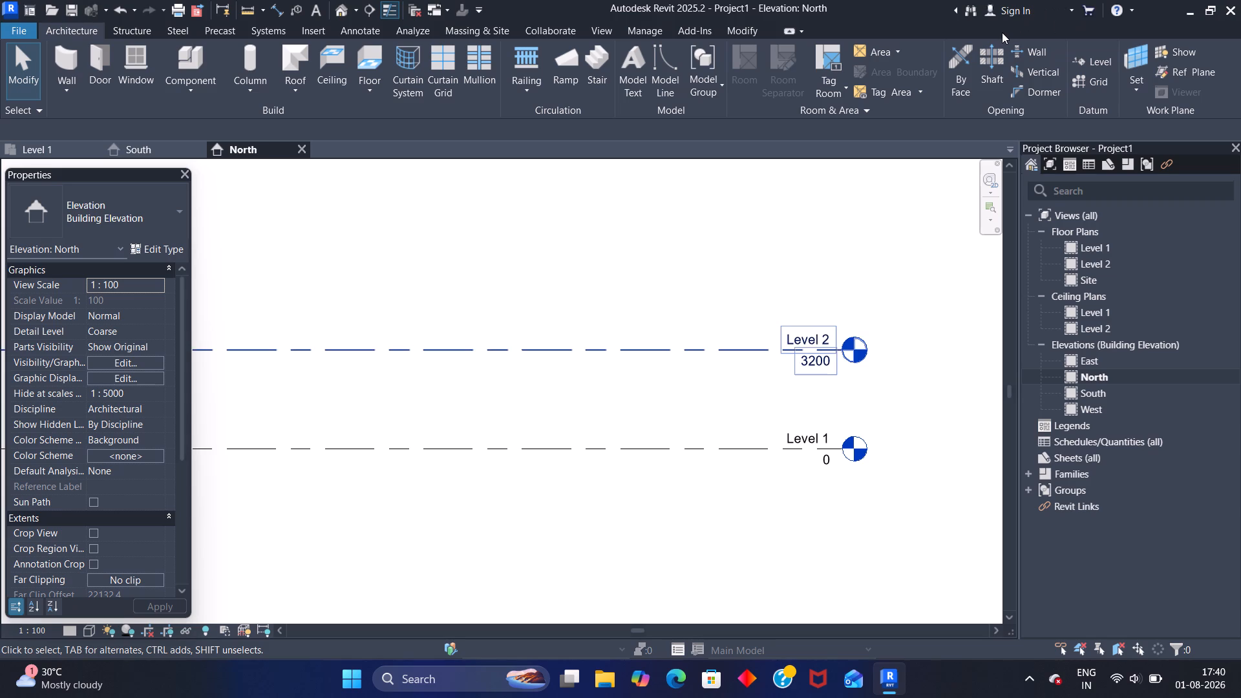
left_click(467, 207)
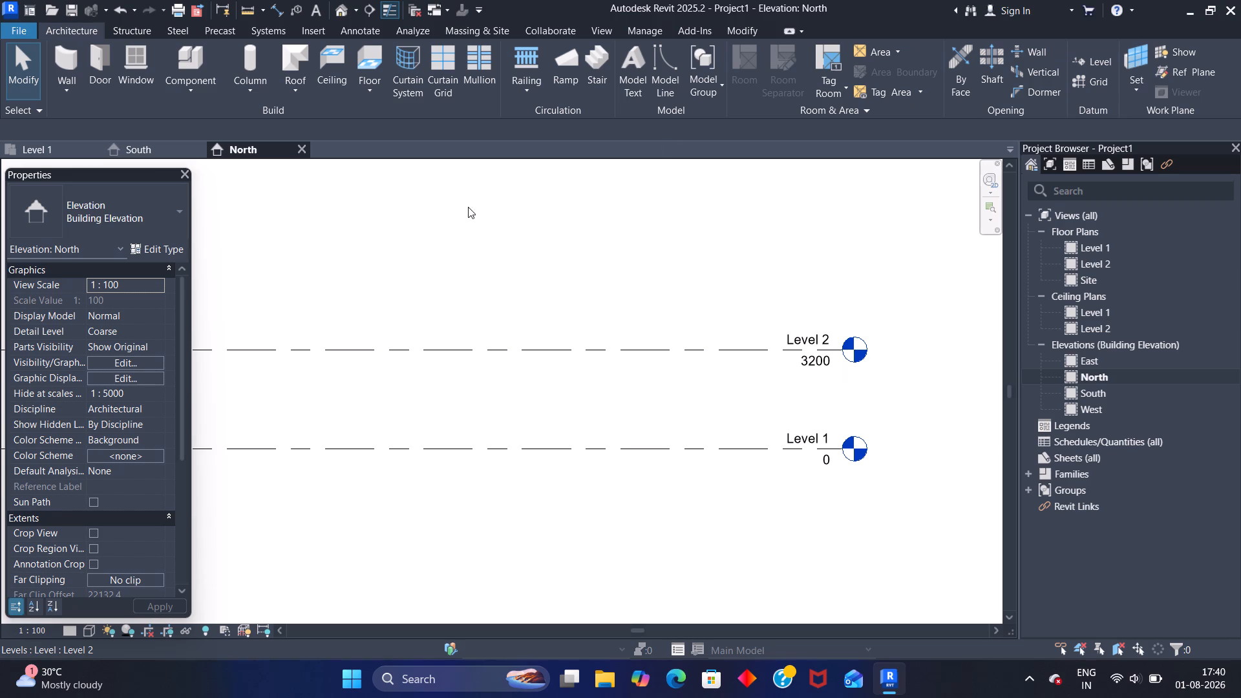
left_click(449, 235)
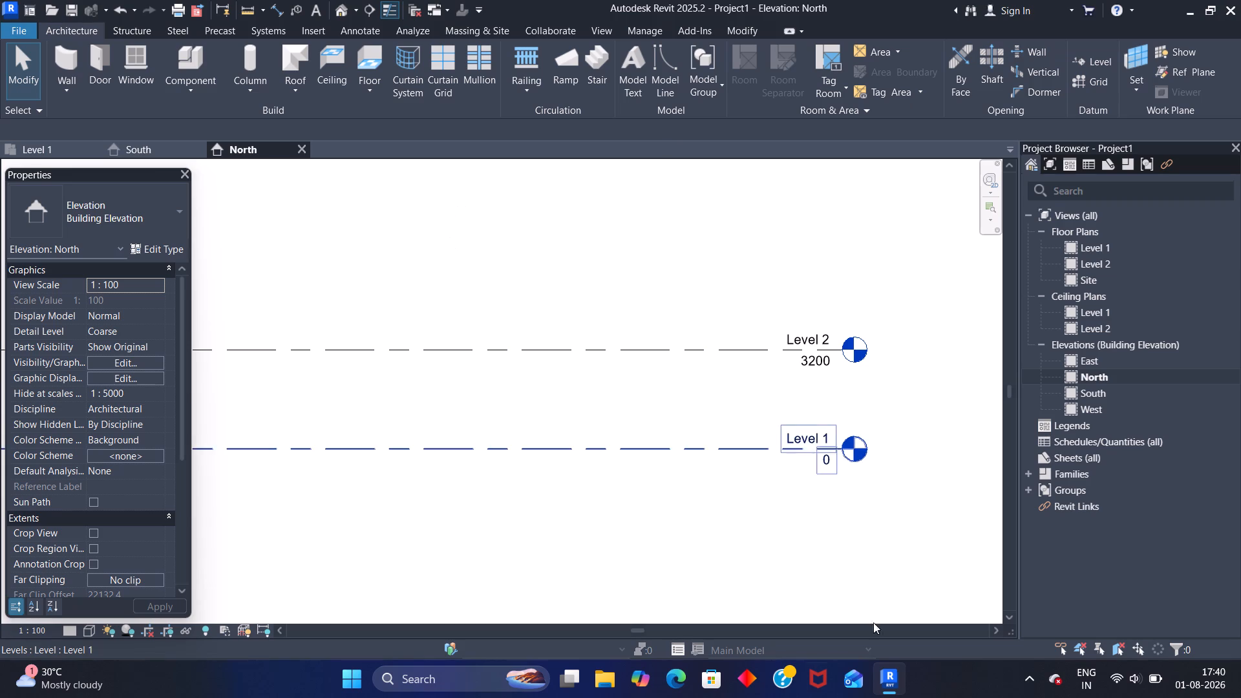
Draw a new level line above Level 2 at an elevation of about 5300, aligned with both ends of the existing levels.
left_click(78, 30)
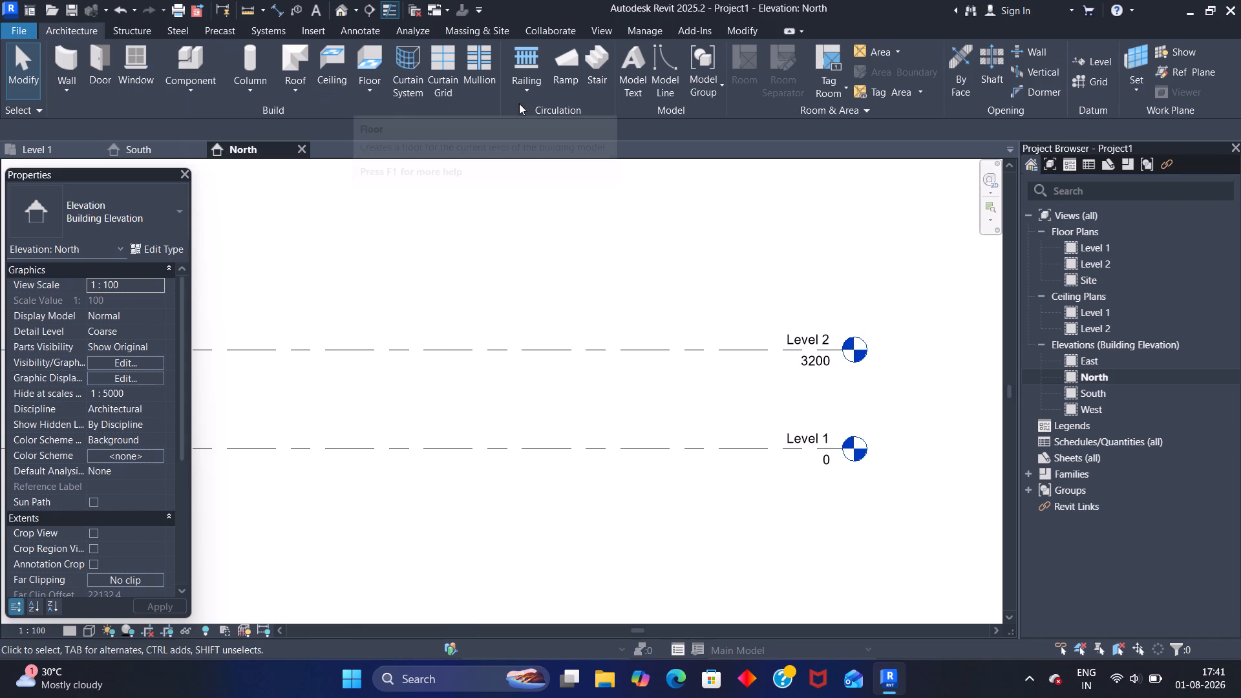
left_click(1099, 61)
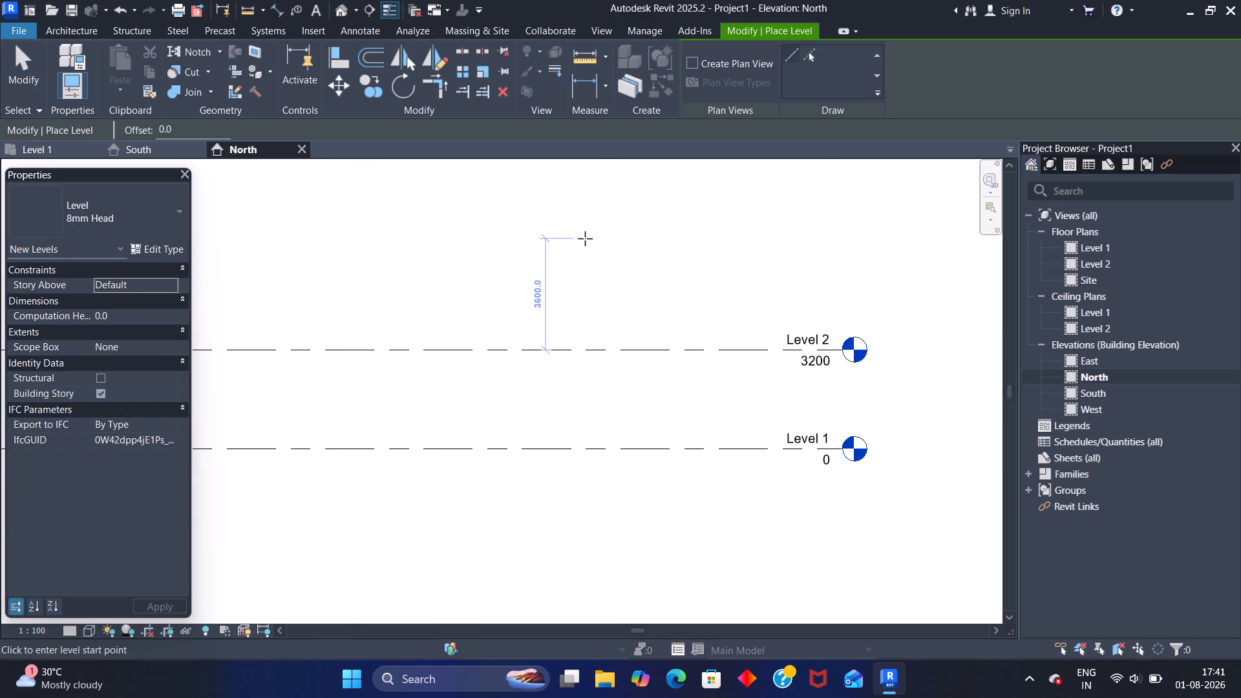
middle_click_drag(434, 260, 433, 261)
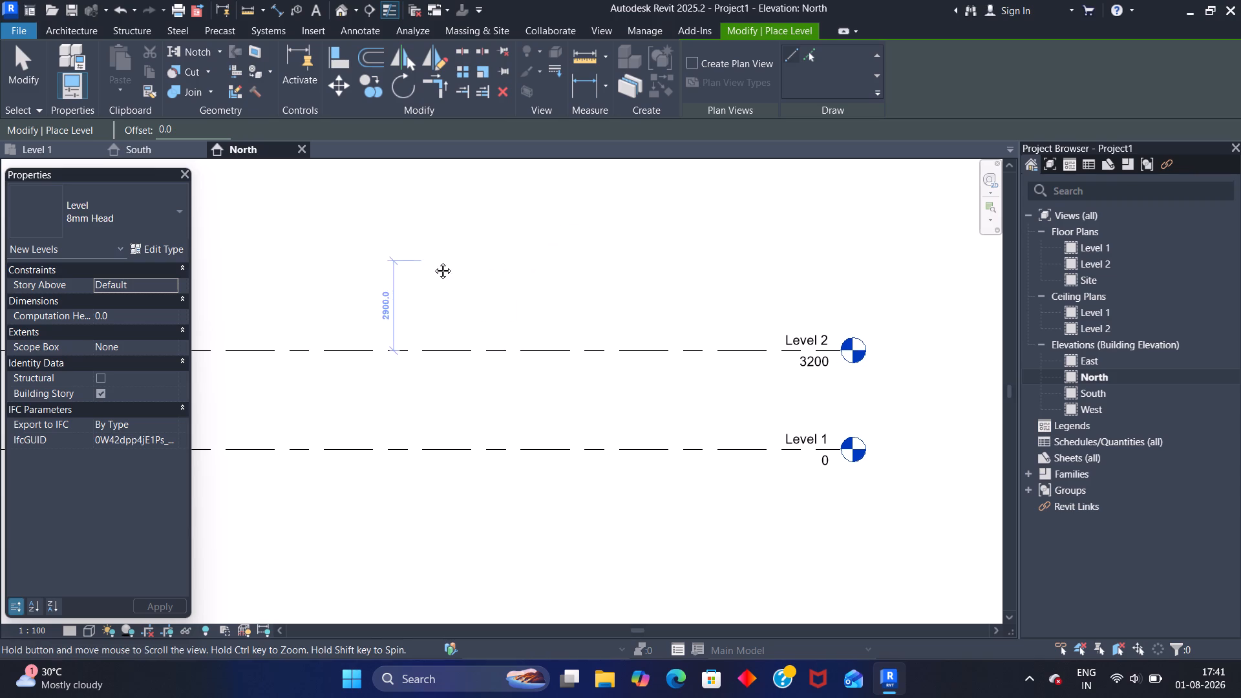
middle_click_drag(433, 261, 623, 240)
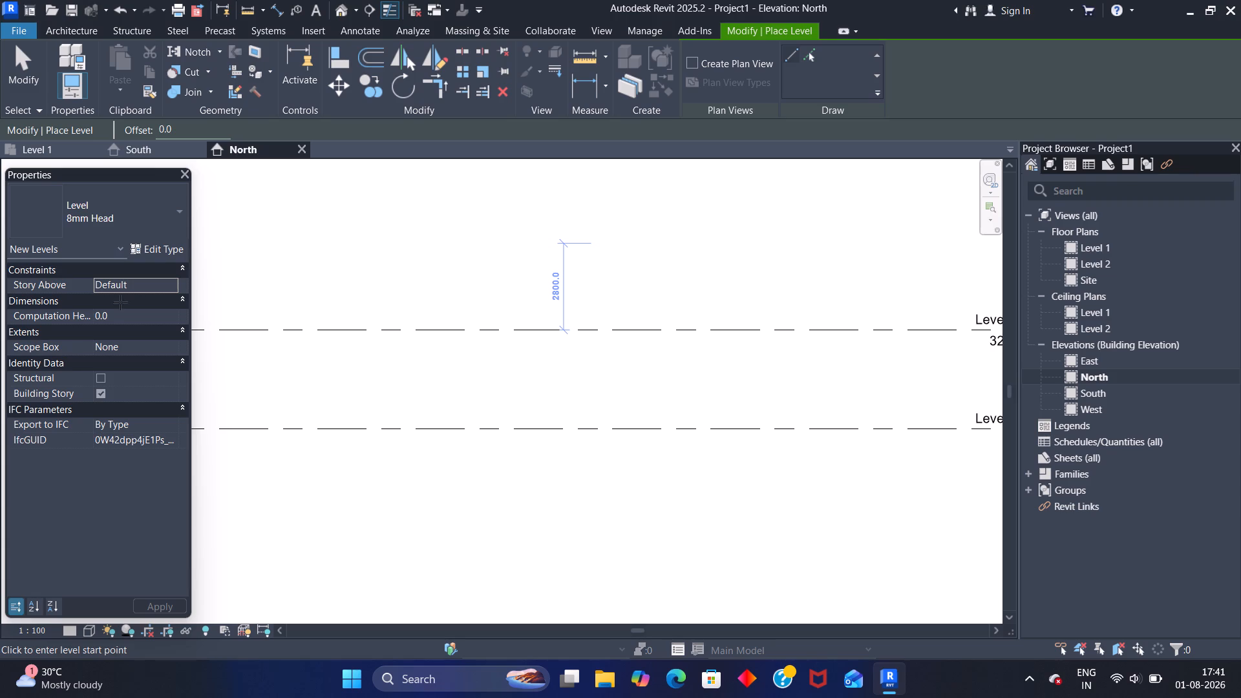
middle_click_drag(374, 286, 533, 246)
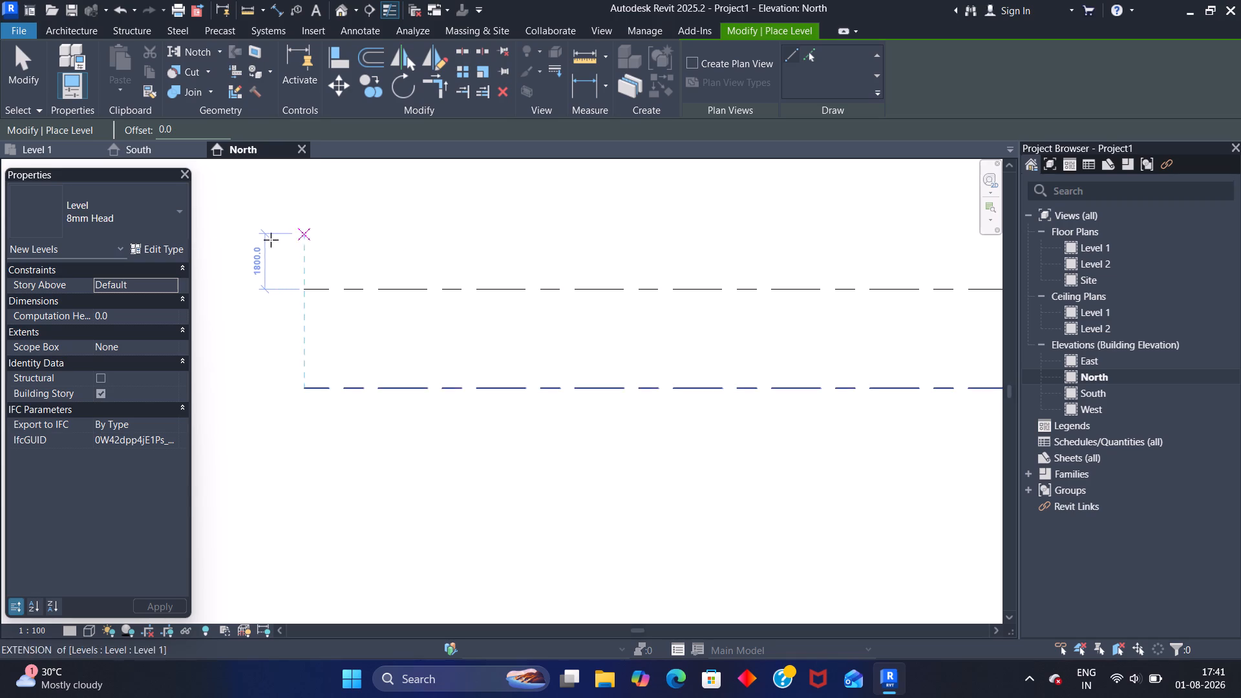
left_click(308, 225)
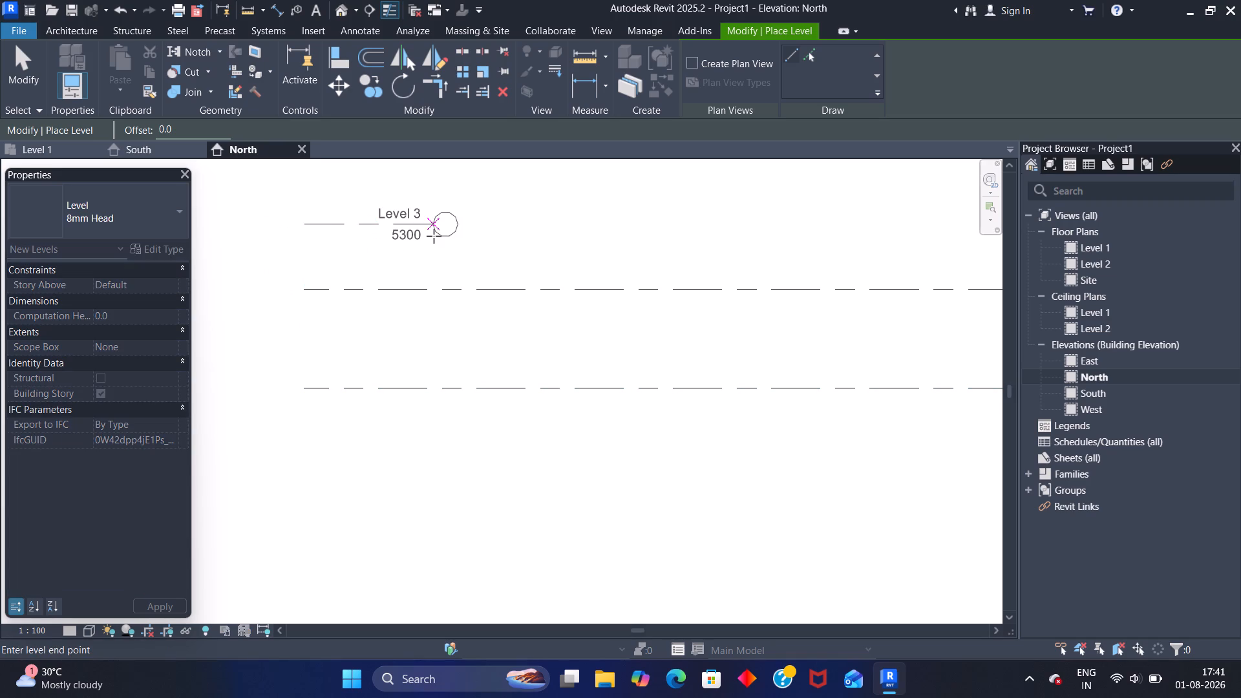
middle_click_drag(441, 237, 226, 242)
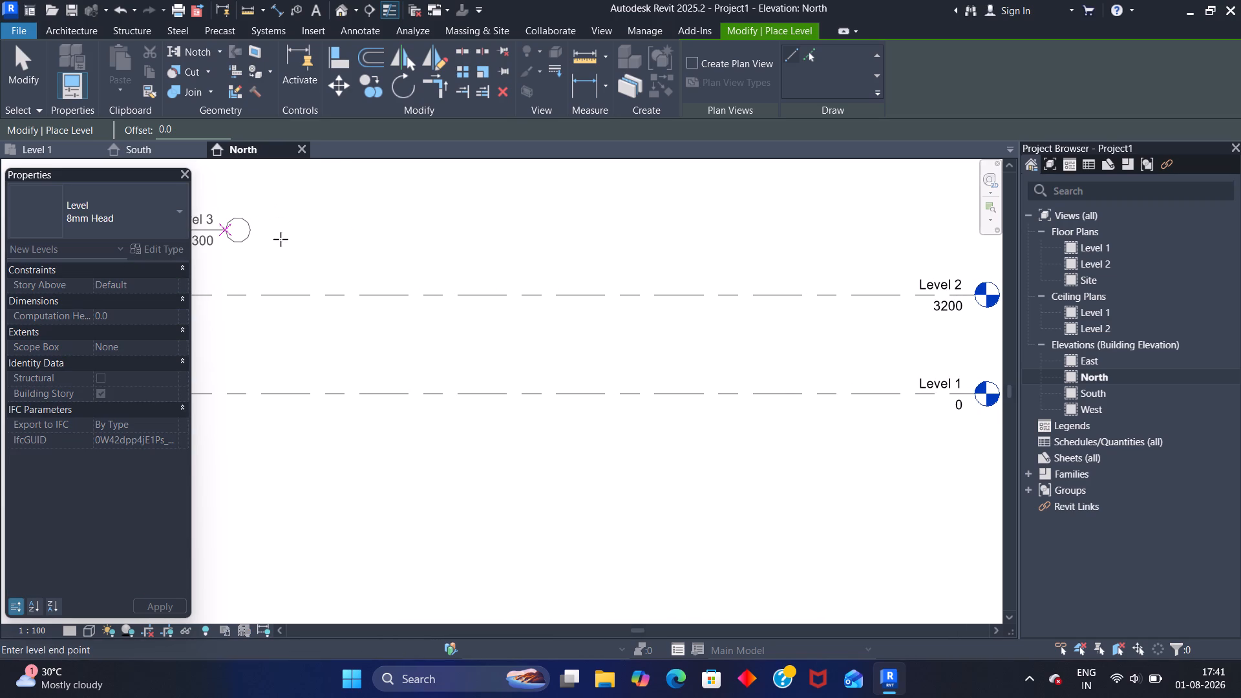
middle_click_drag(849, 245, 665, 258)
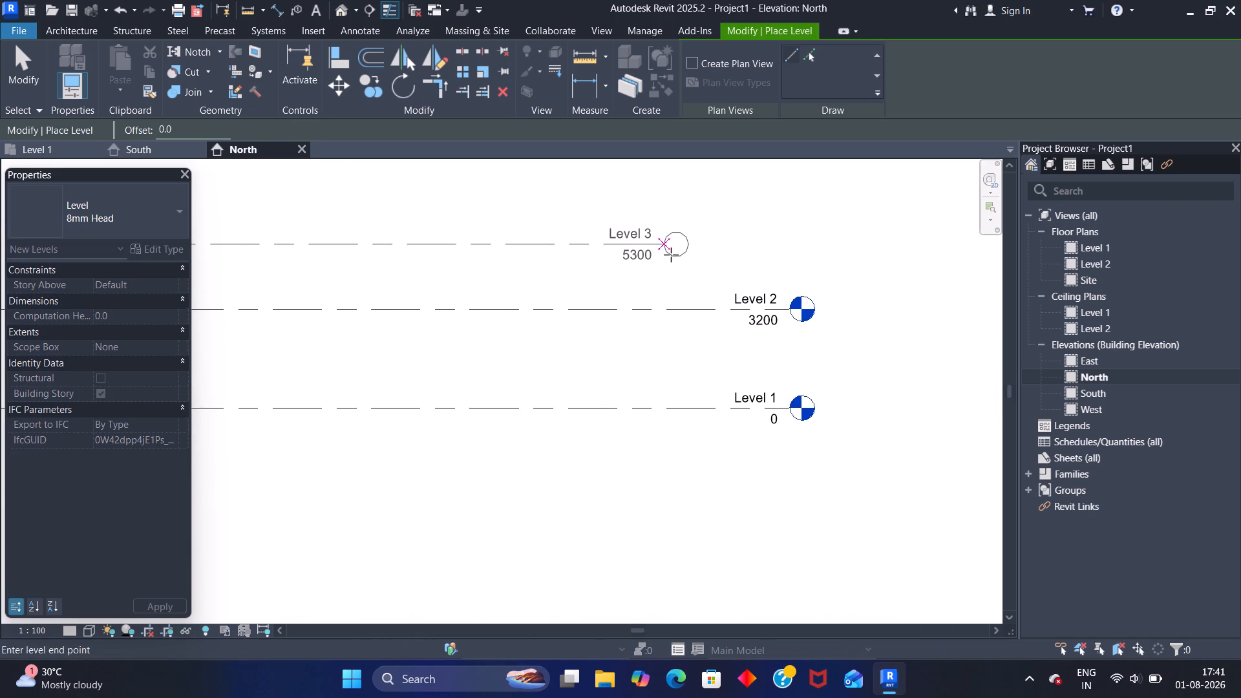
left_click(787, 248)
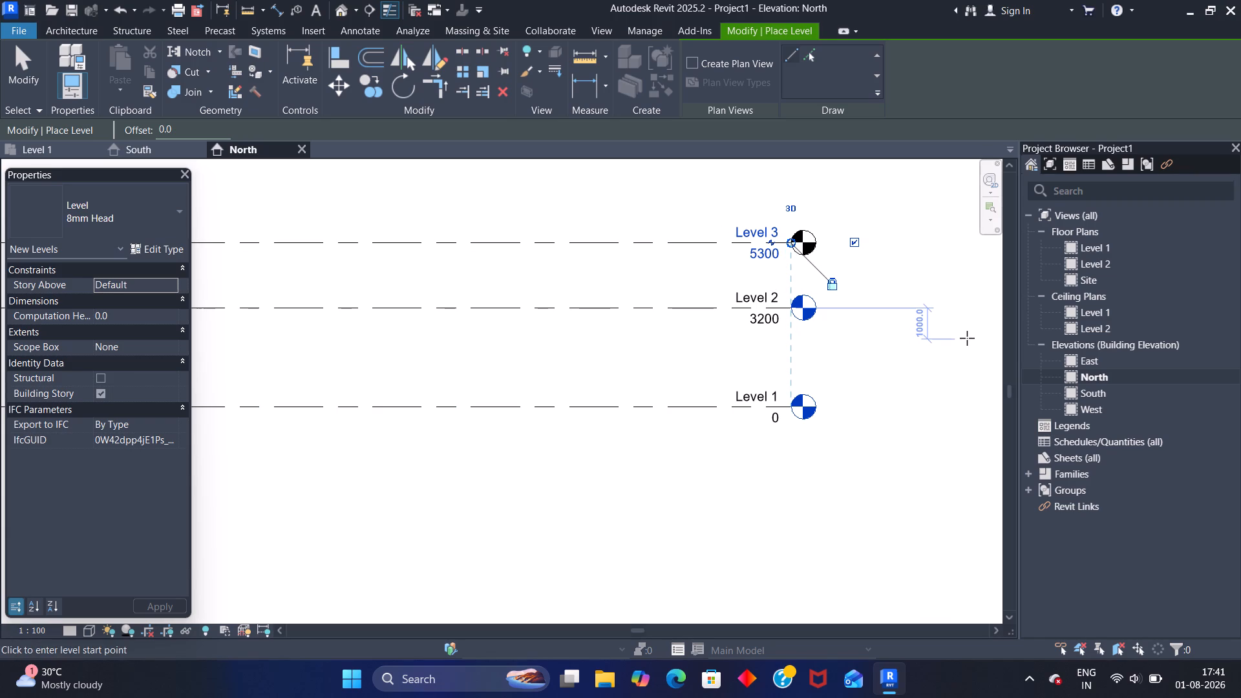
key("Escape")
key("Escape")
key("Escape")
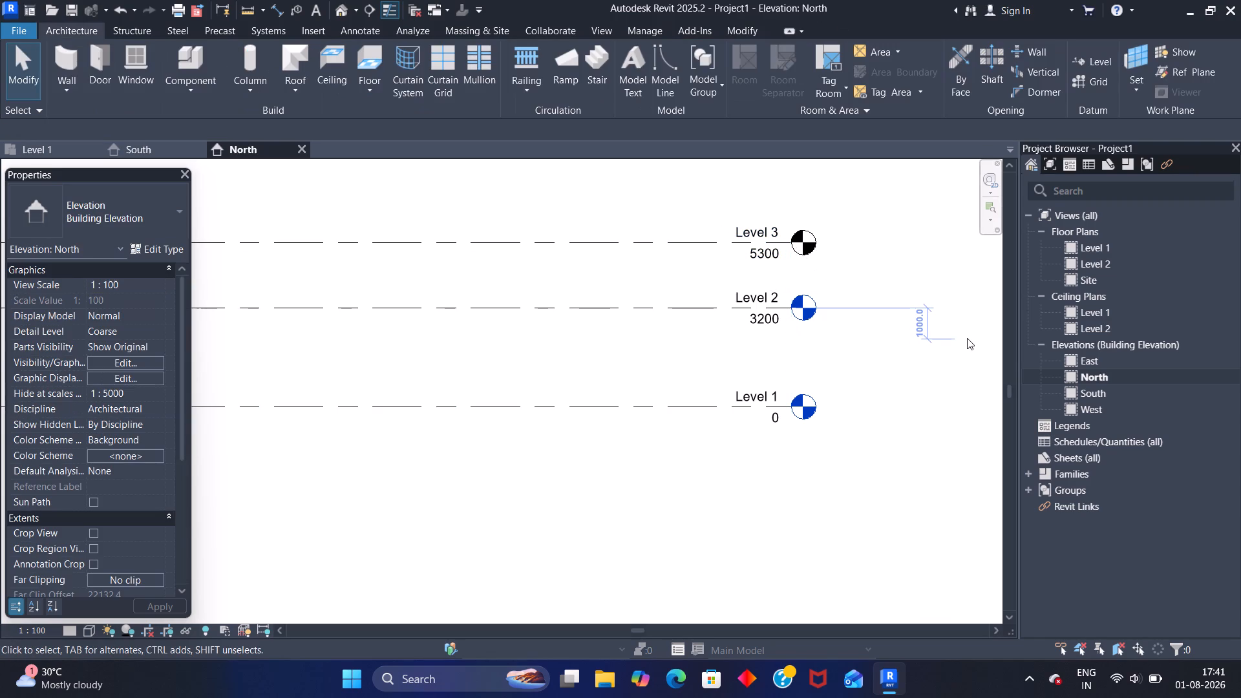
key("Escape")
key("Escape")
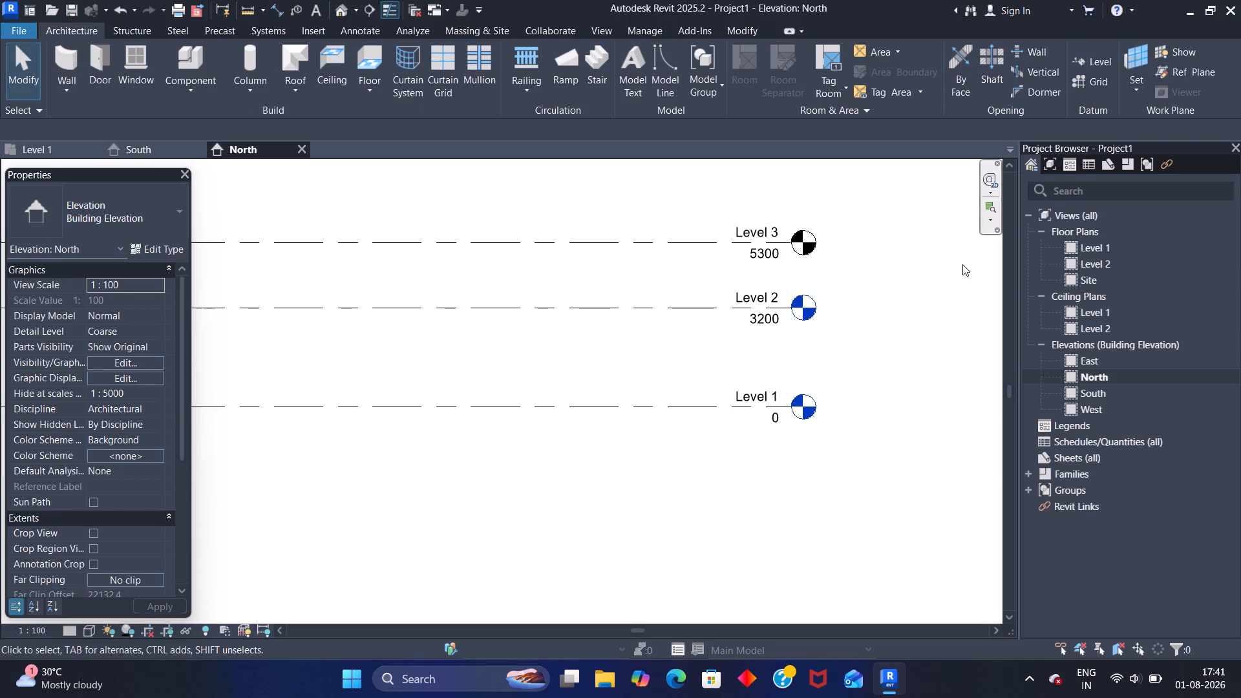
Set the elevation of the topmost level to 5000.
left_click(774, 260)
left_click(773, 258)
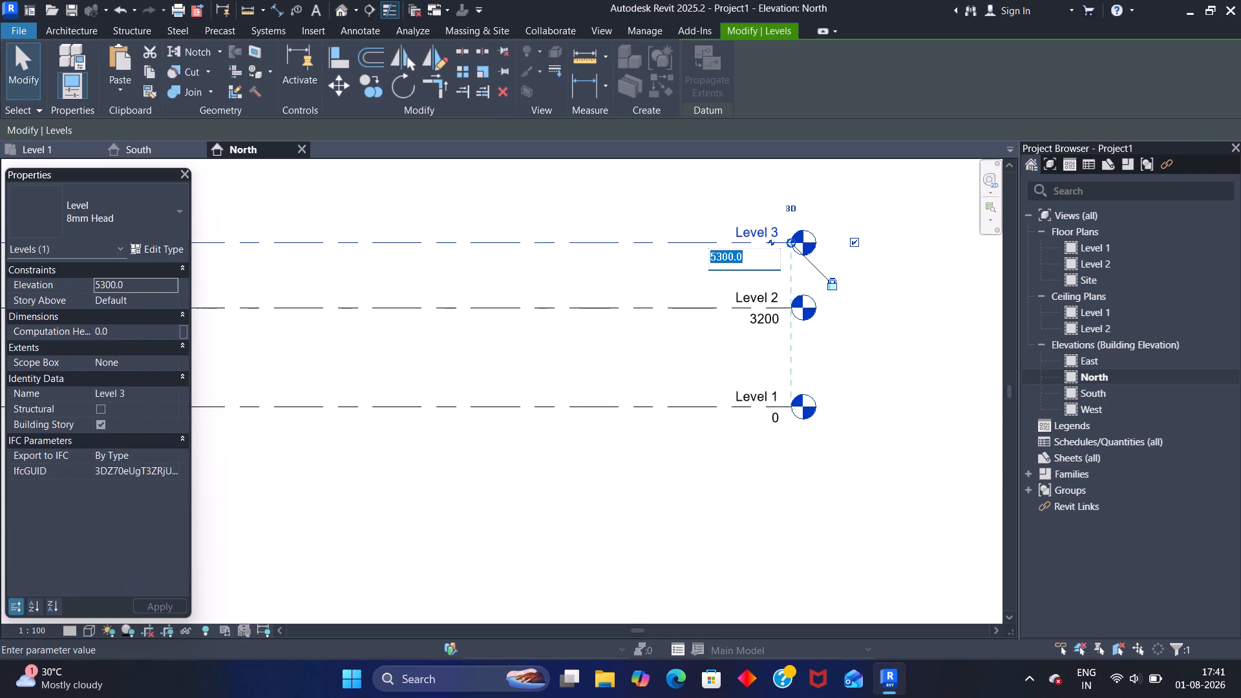
type("5000")
key("Return")
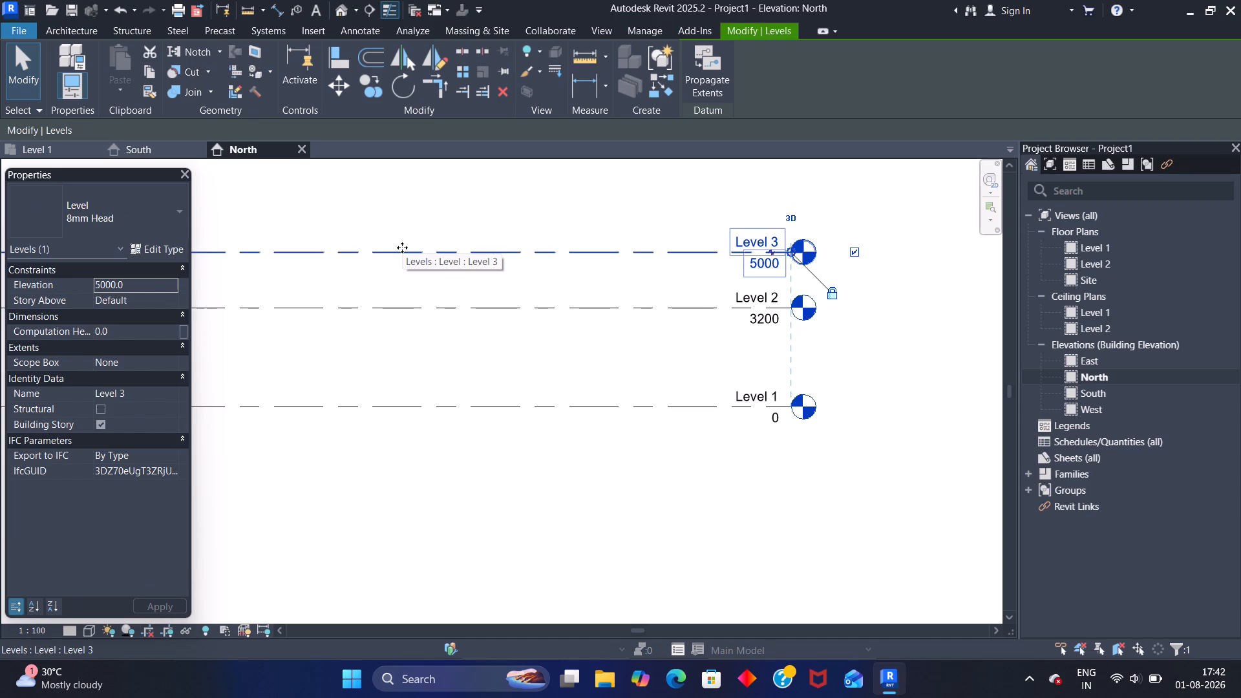
key("Escape")
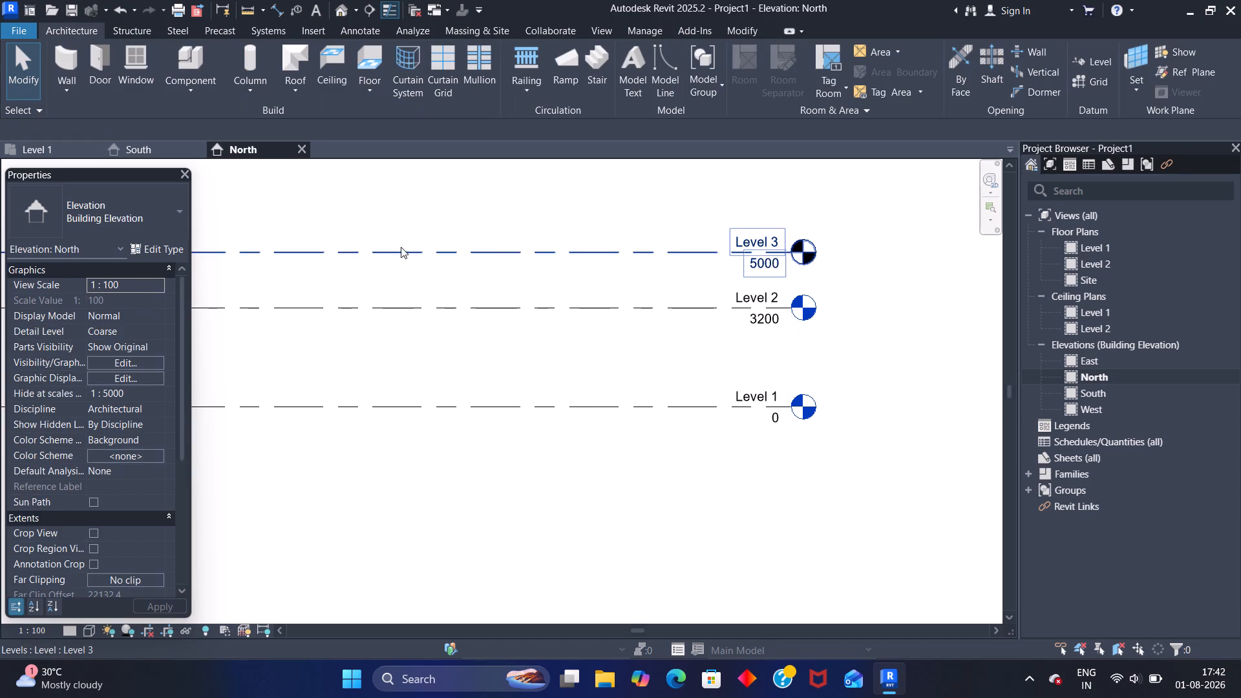
left_click(354, 196)
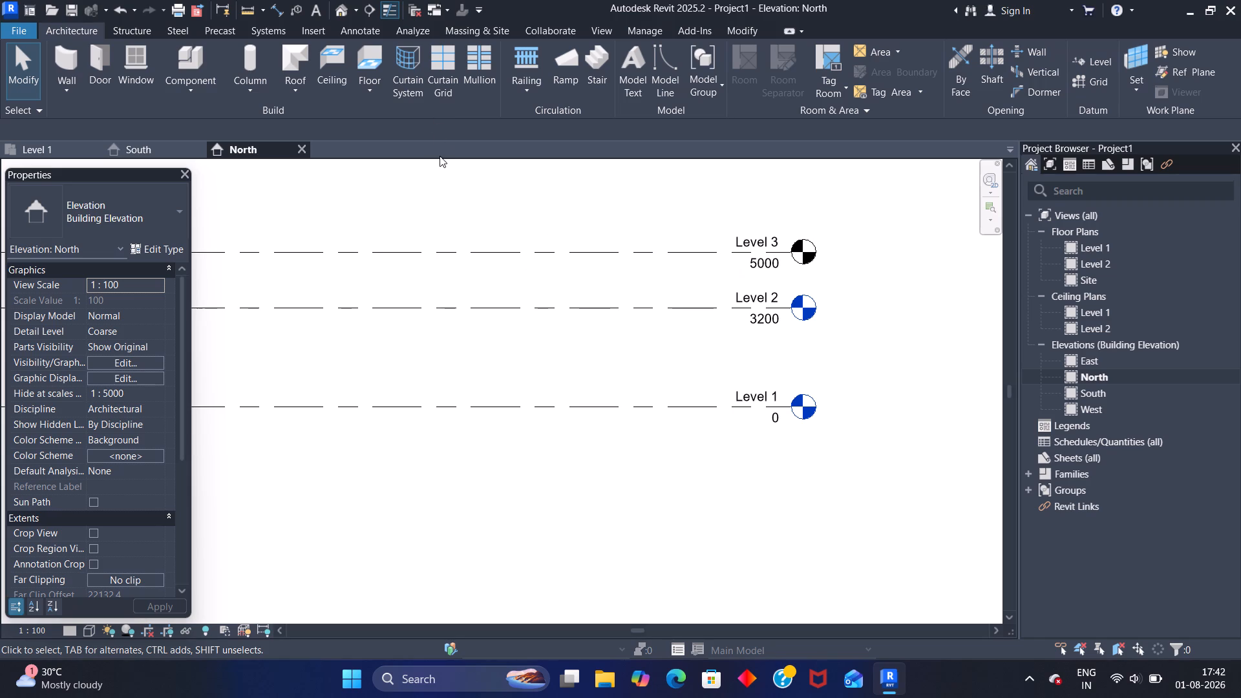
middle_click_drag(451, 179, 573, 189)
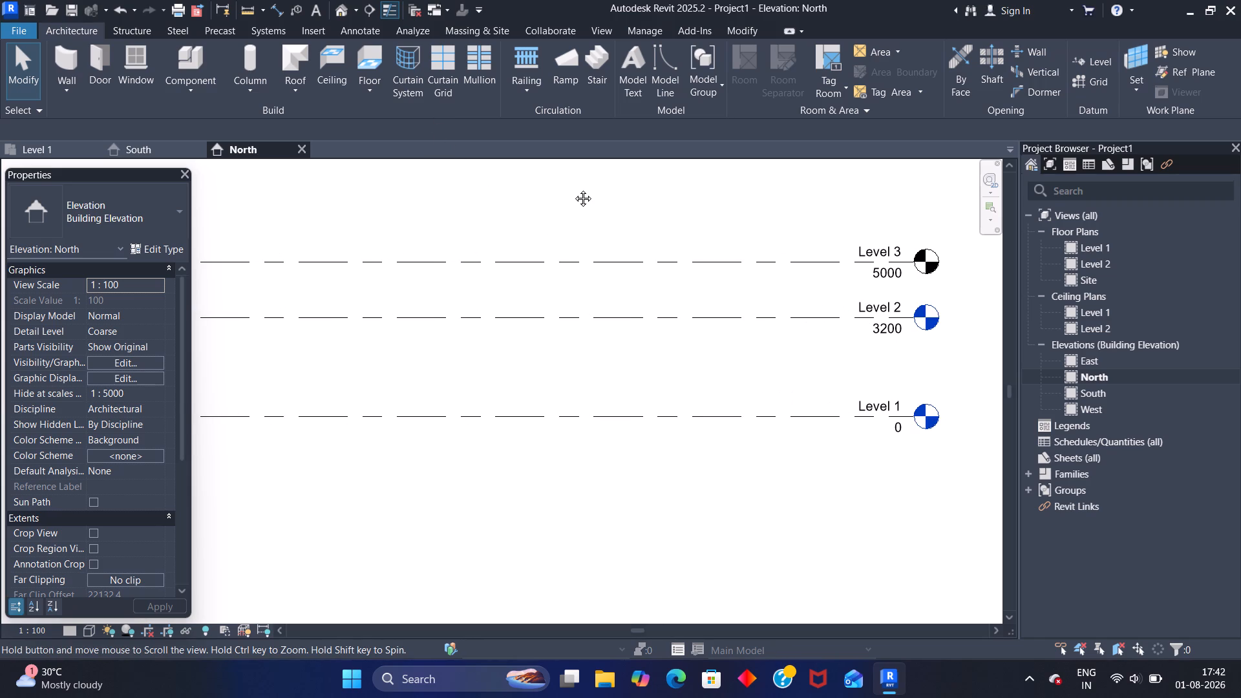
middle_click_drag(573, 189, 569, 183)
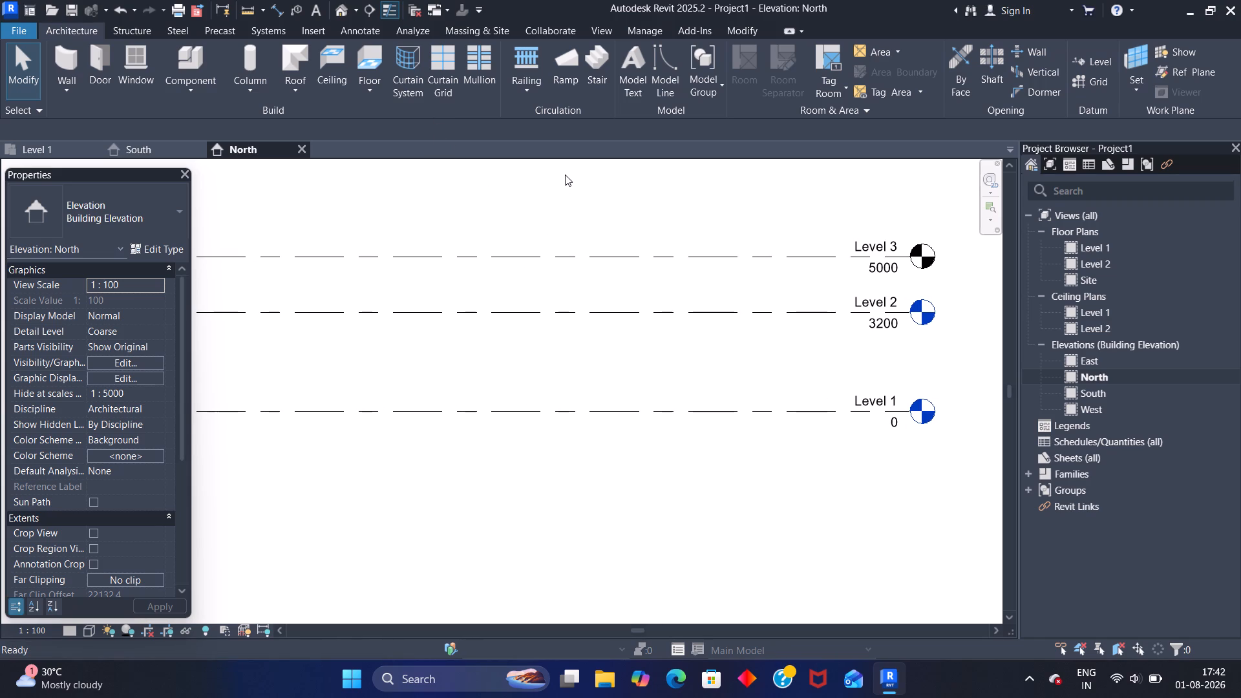
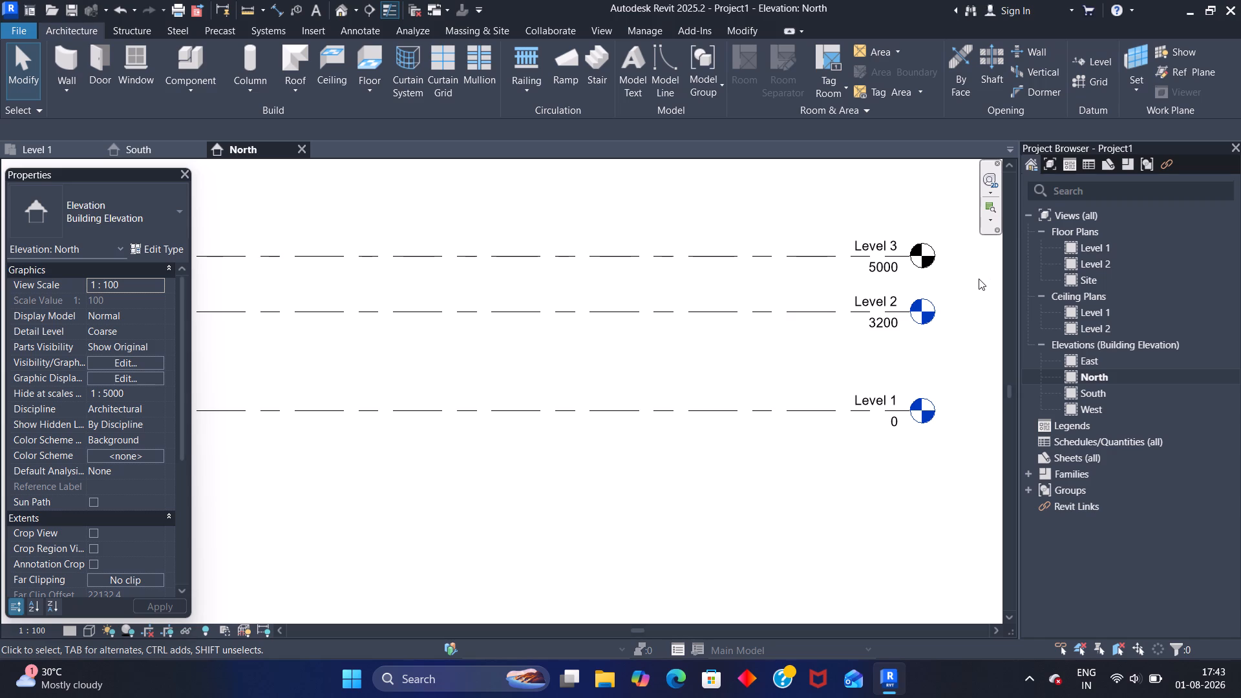
Open the Level 1 floor plan view, with the area between the four elevation markers ready for modelling.
double_click(1097, 244)
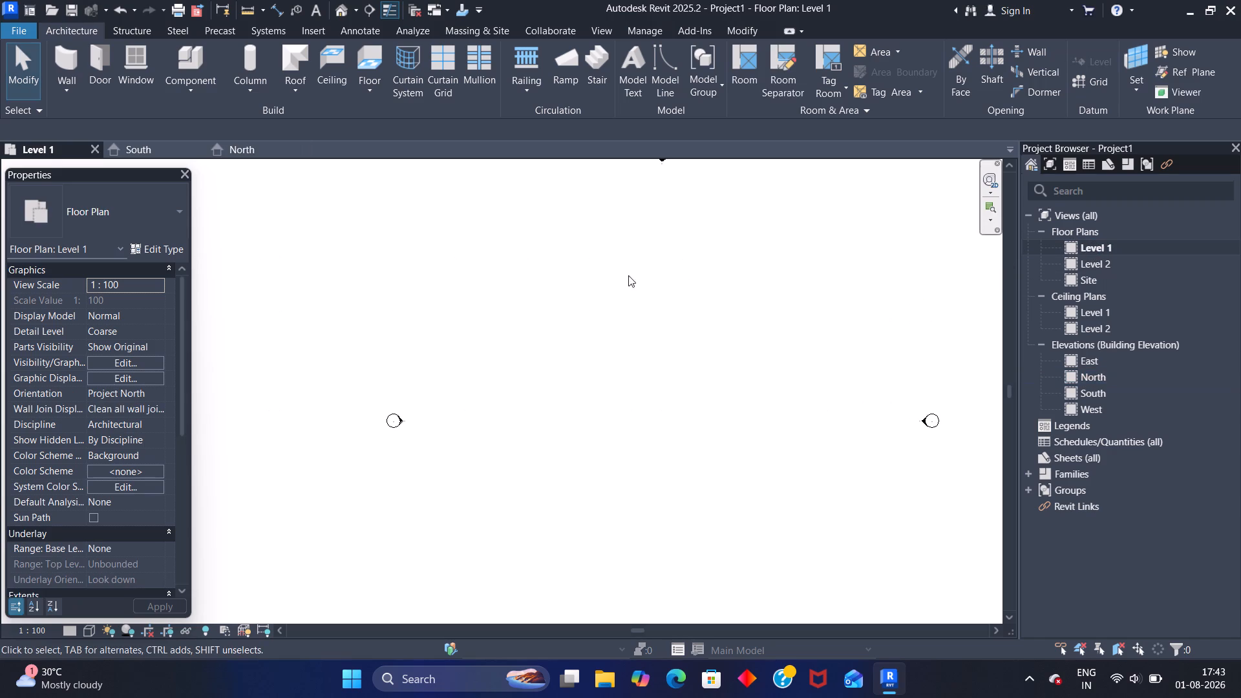
scroll(556, 293, "down", 3)
middle_click_drag(591, 309, 502, 292)
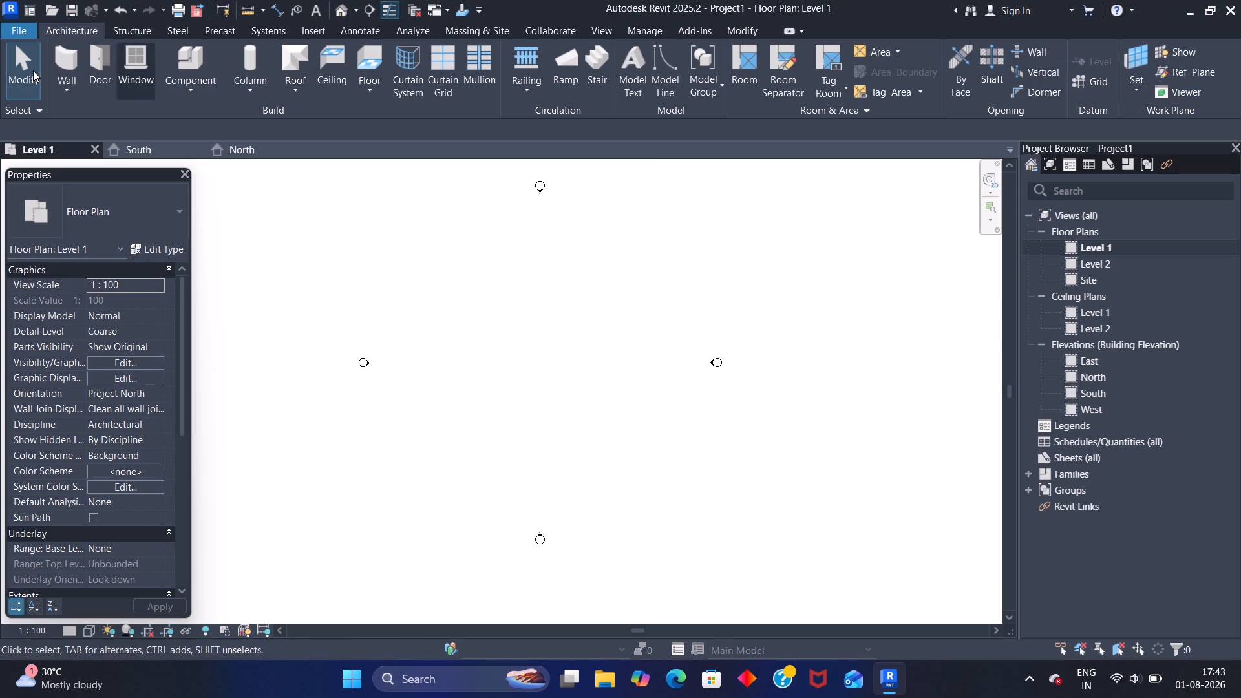
Start the Wall command and examine the available basic, curtain and stacked wall types for a suitable one.
left_click(71, 66)
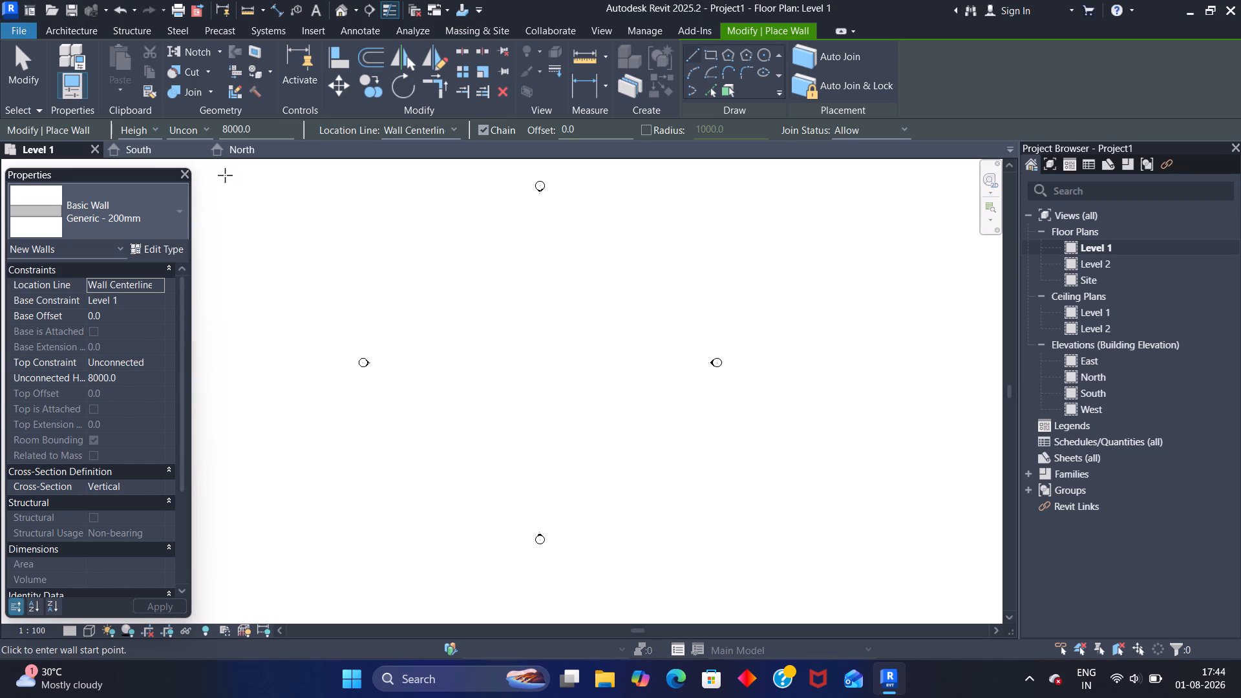
left_click(186, 209)
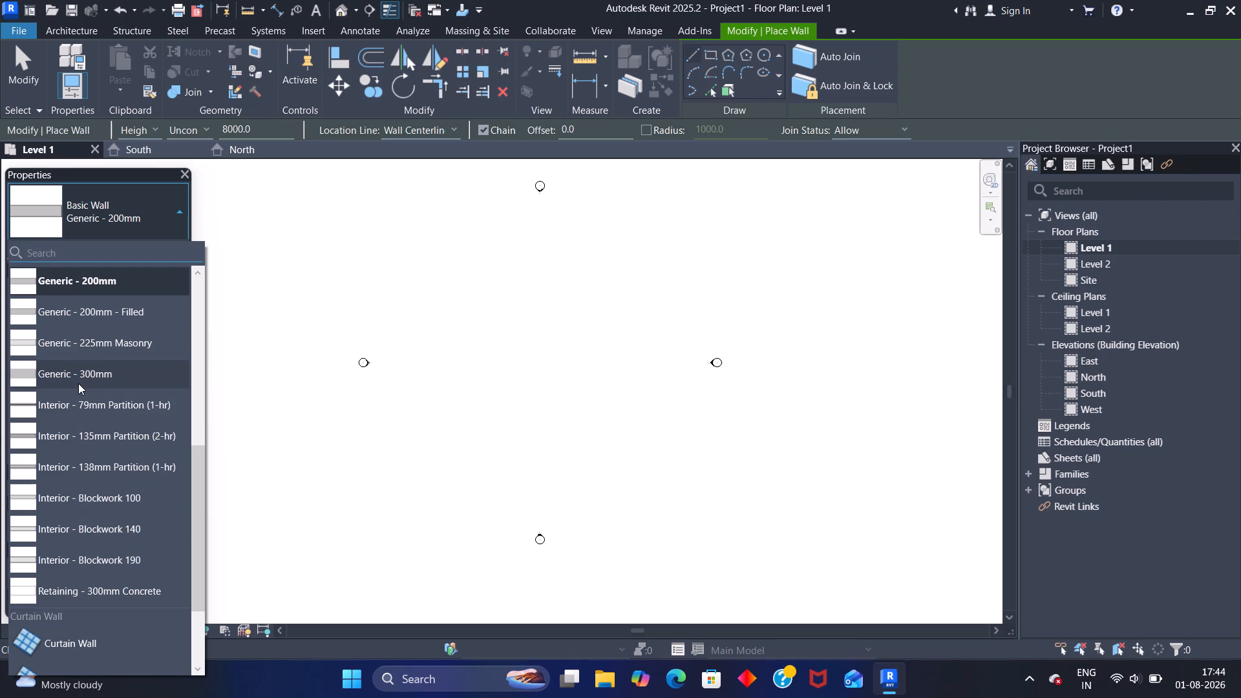
scroll(80, 387, "down", 1)
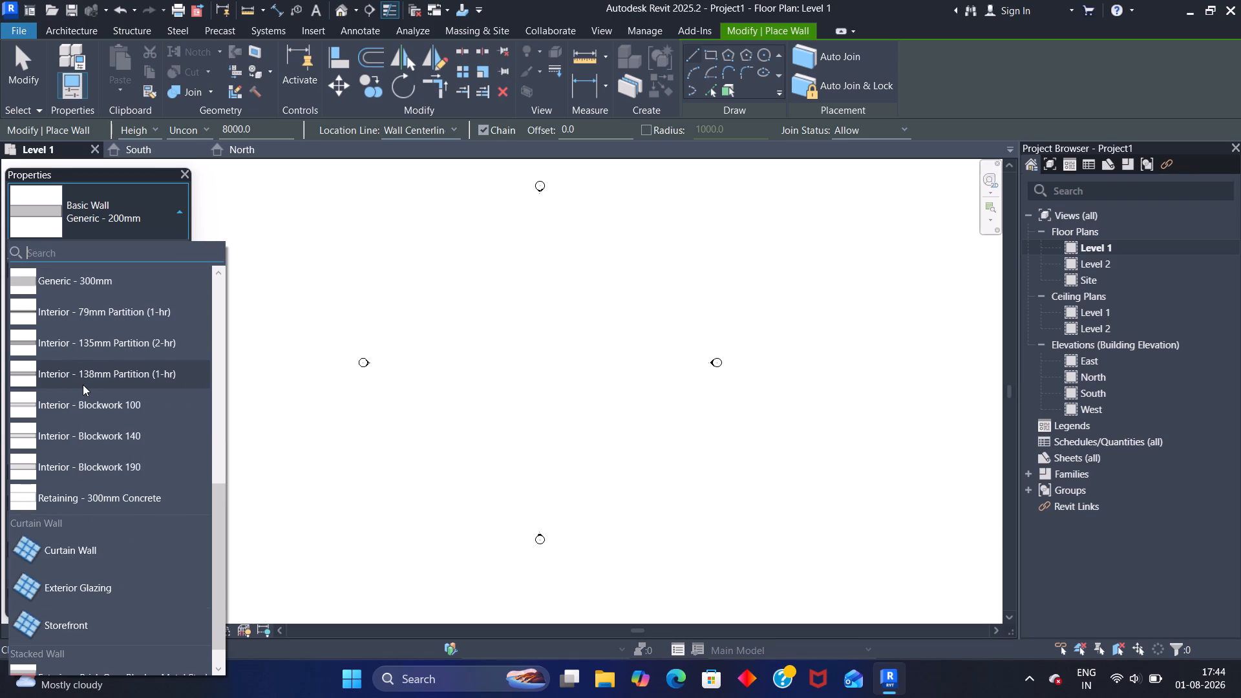
scroll(86, 512, "down", 1)
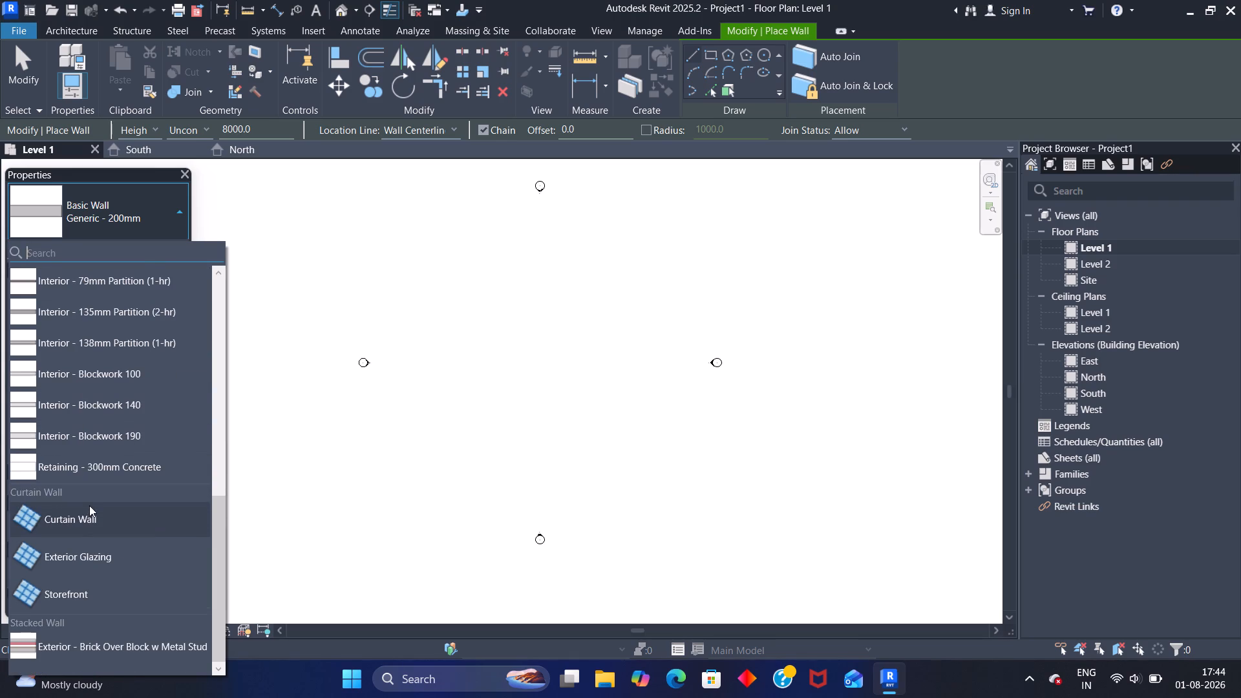
scroll(89, 505, "down", 3)
scroll(94, 583, "down", 6)
scroll(121, 610, "up", 5)
scroll(79, 437, "up", 4)
scroll(61, 322, "up", 9)
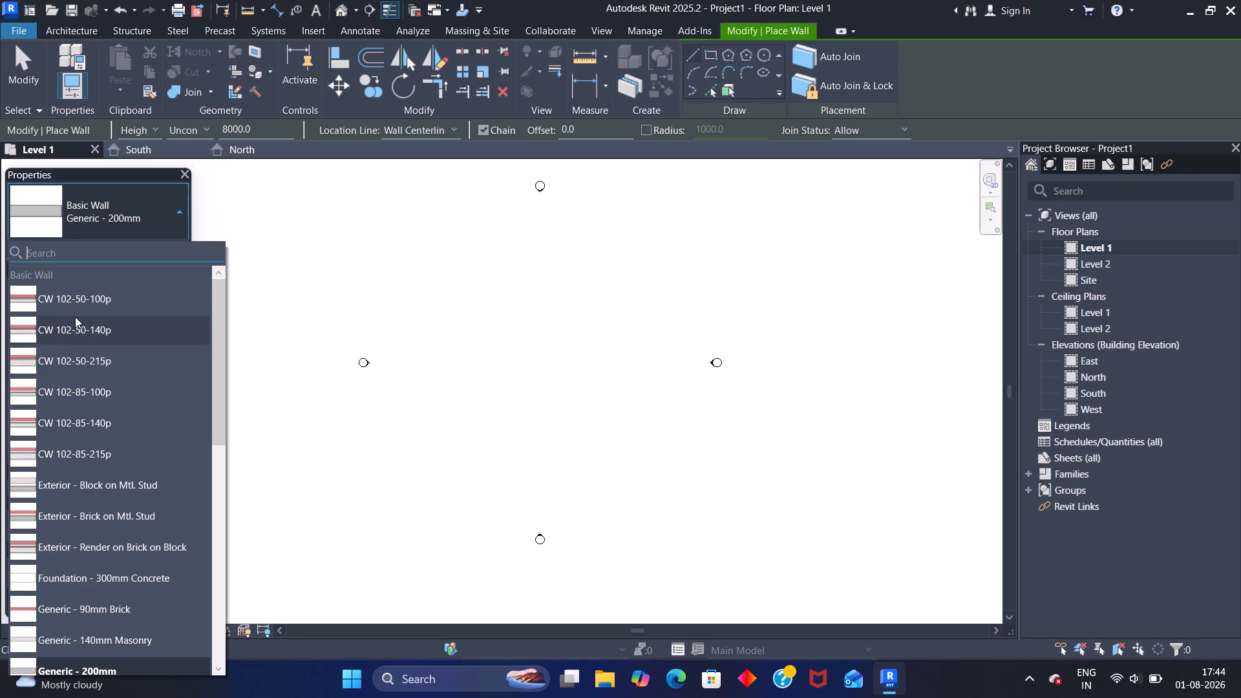
scroll(74, 319, "up", 5)
scroll(74, 321, "down", 2)
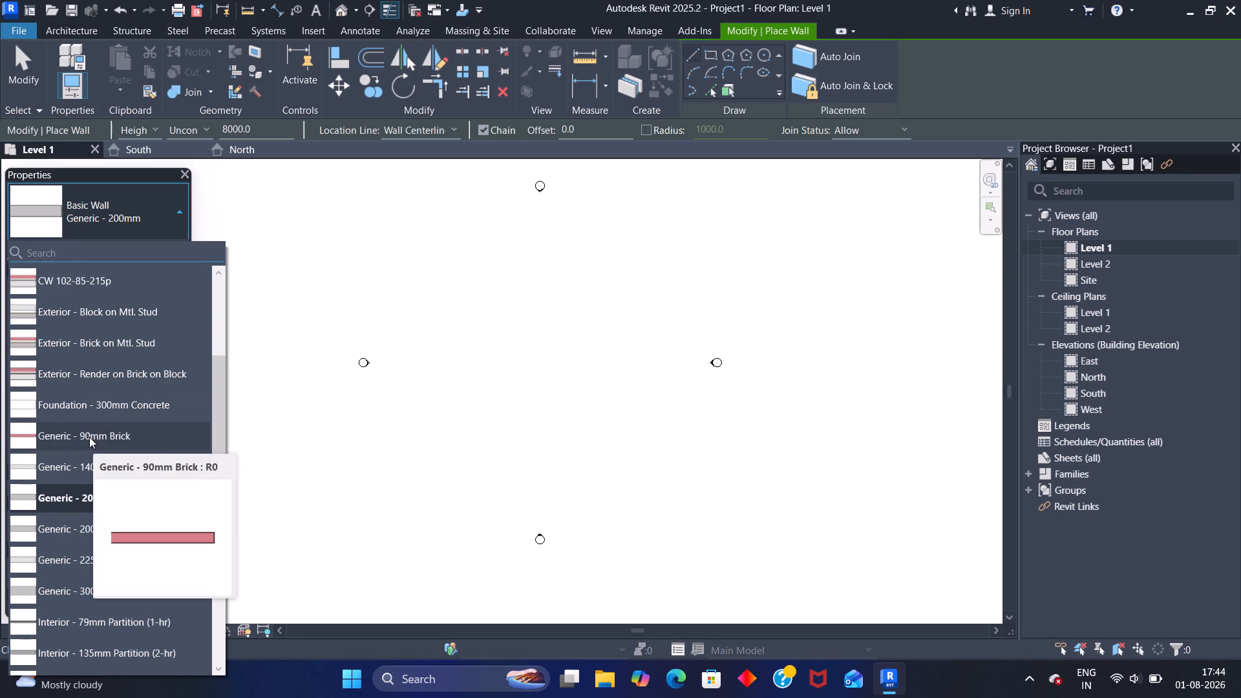
scroll(69, 412, "up", 1)
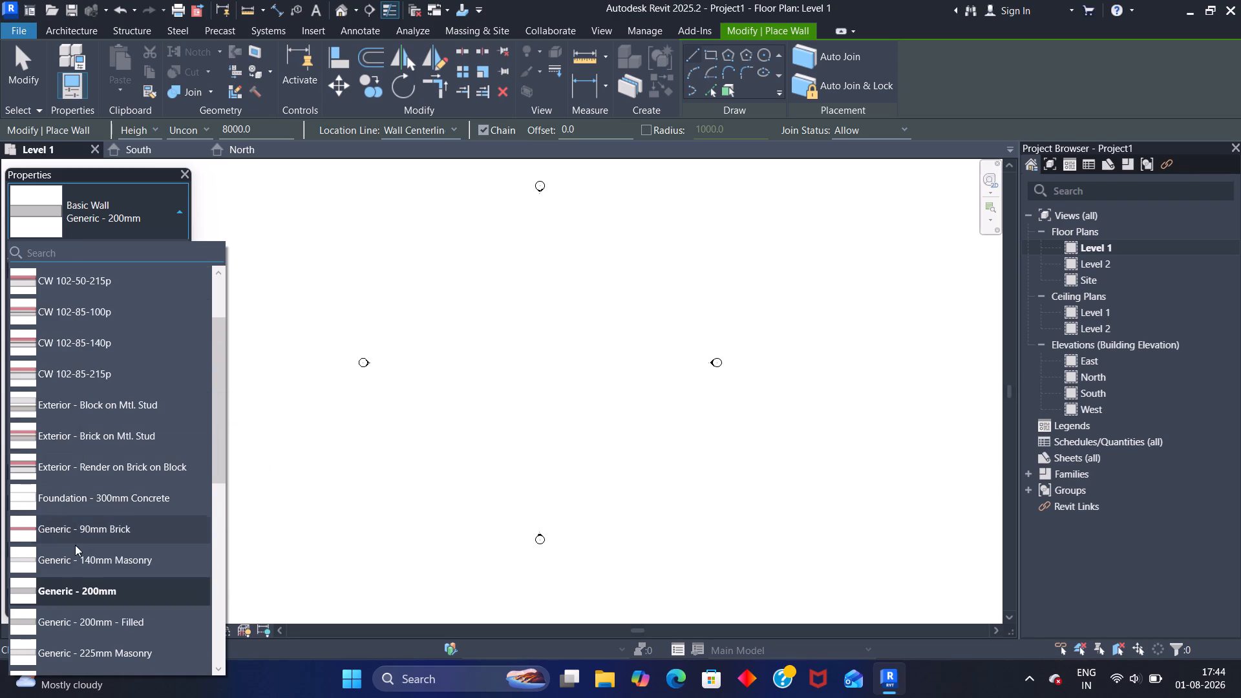
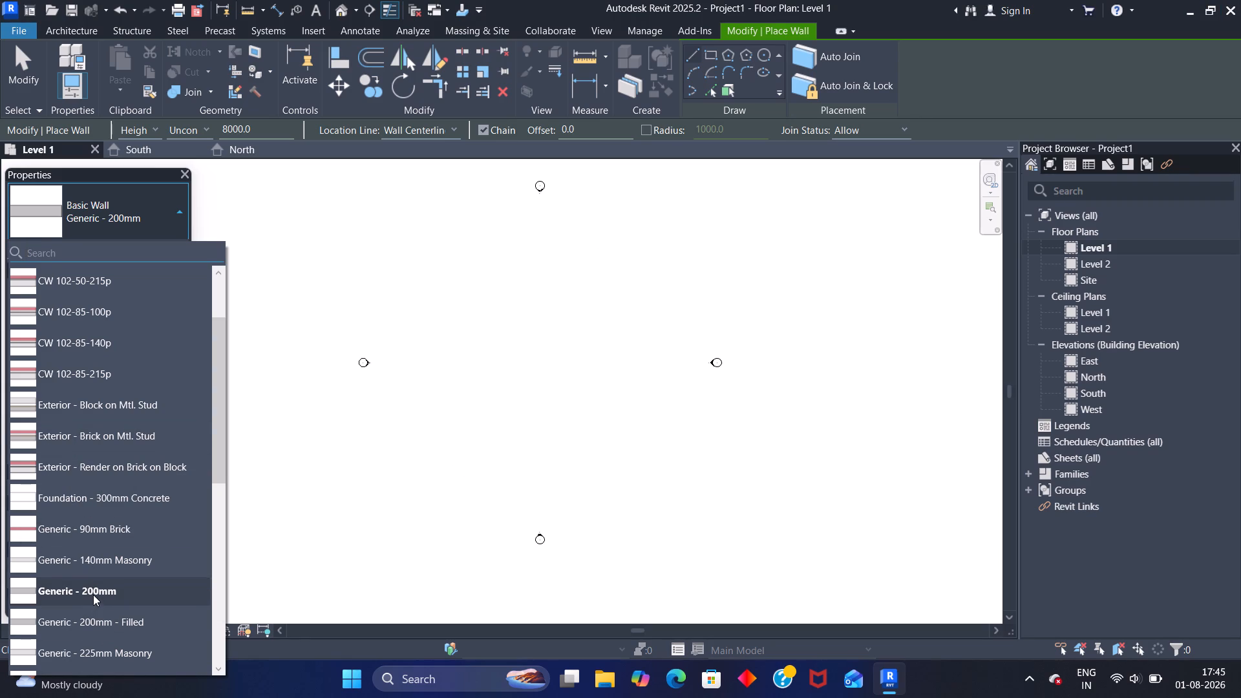
Choose the Basic Wall type Generic - 300mm for the new walls.
scroll(94, 594, "up", 3)
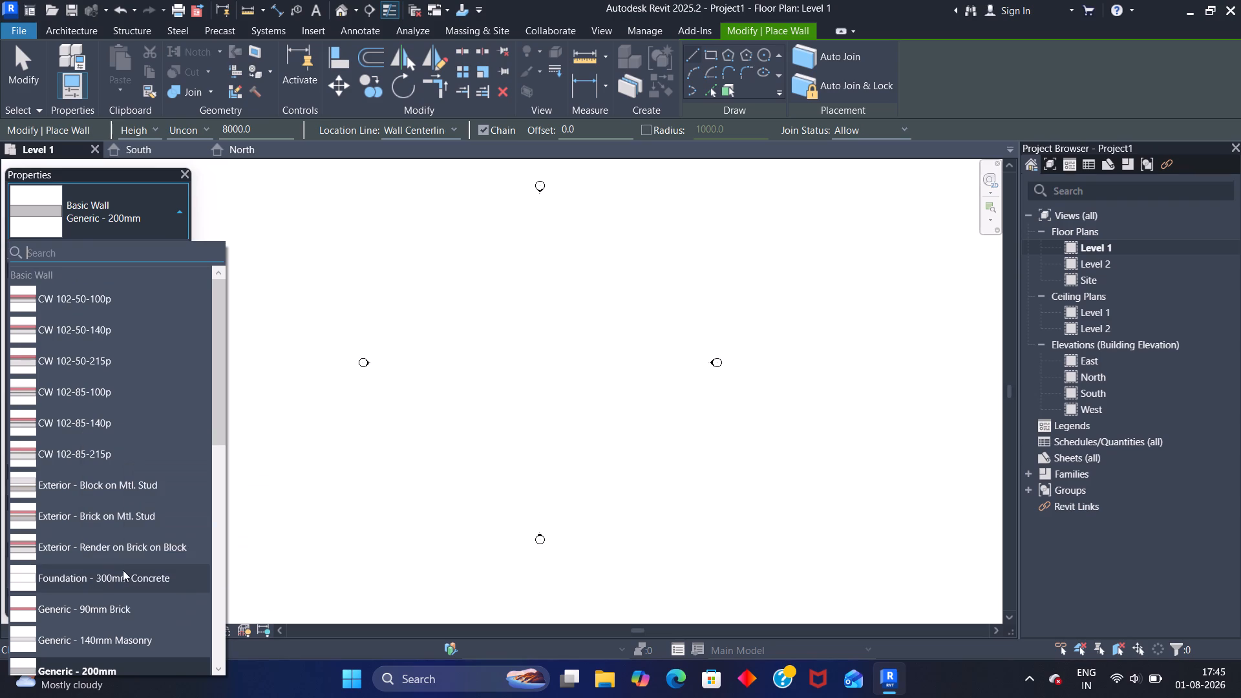
scroll(99, 527, "down", 16)
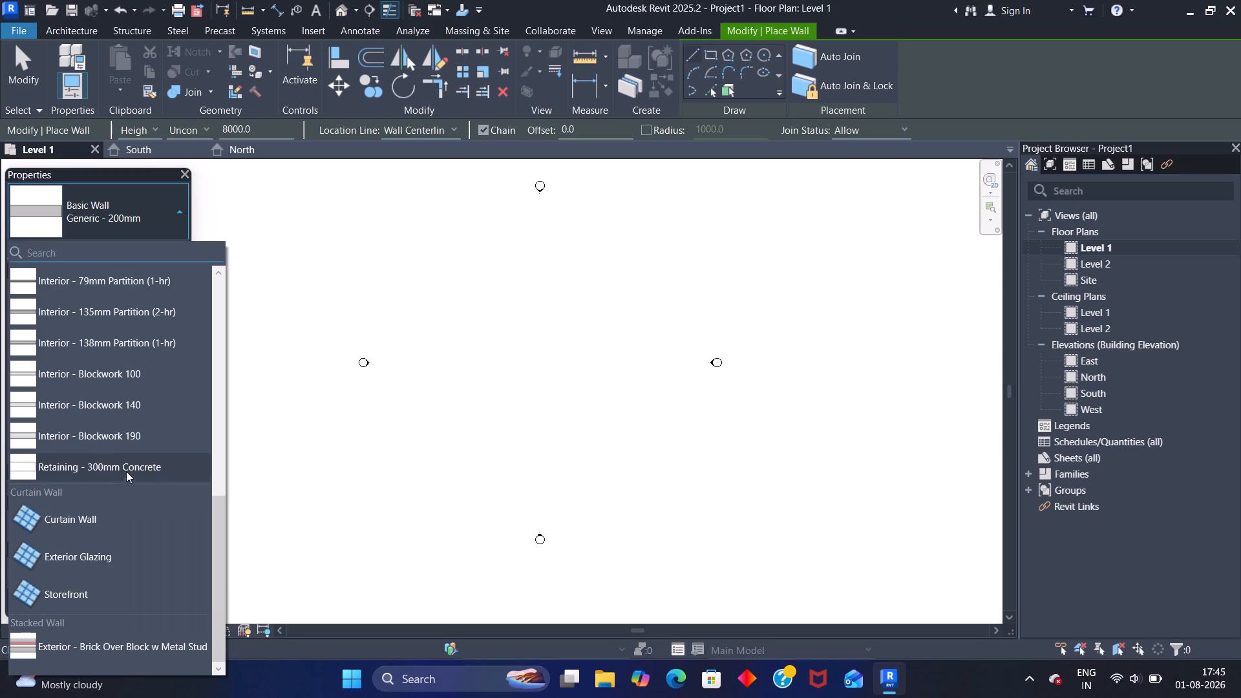
scroll(123, 428, "up", 1)
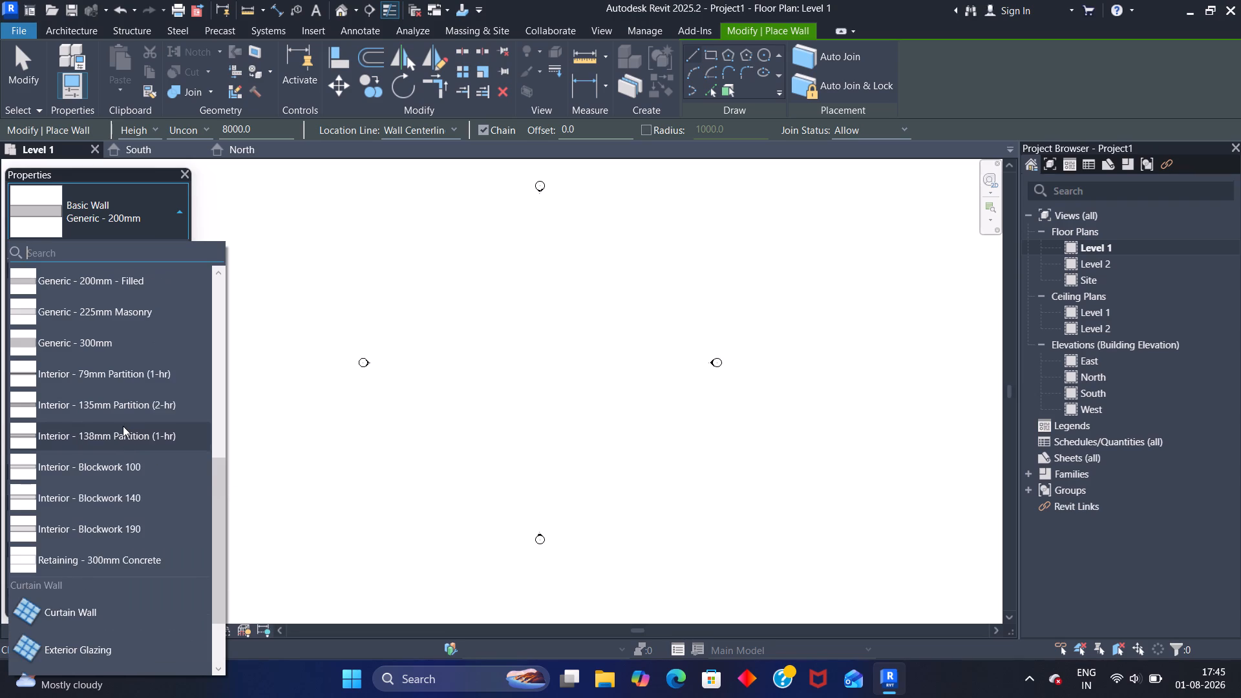
left_click(96, 346)
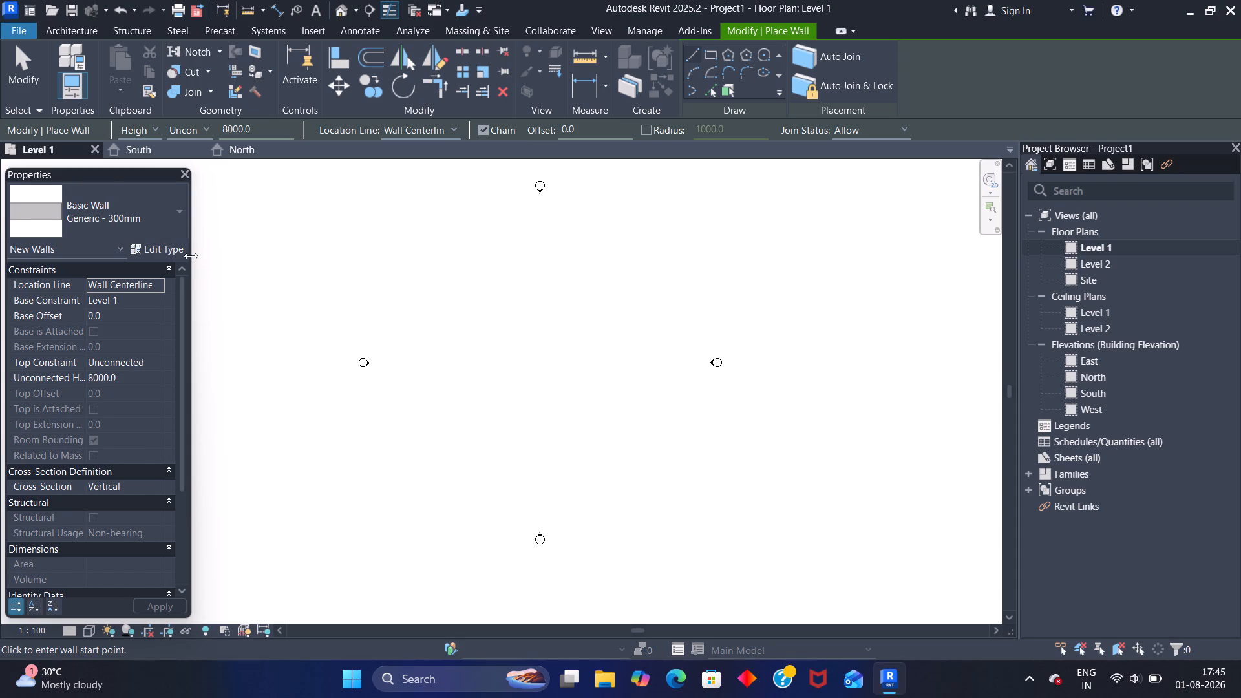
Set the new walls' top constraint to Up to level: Level 2.
left_click(122, 315)
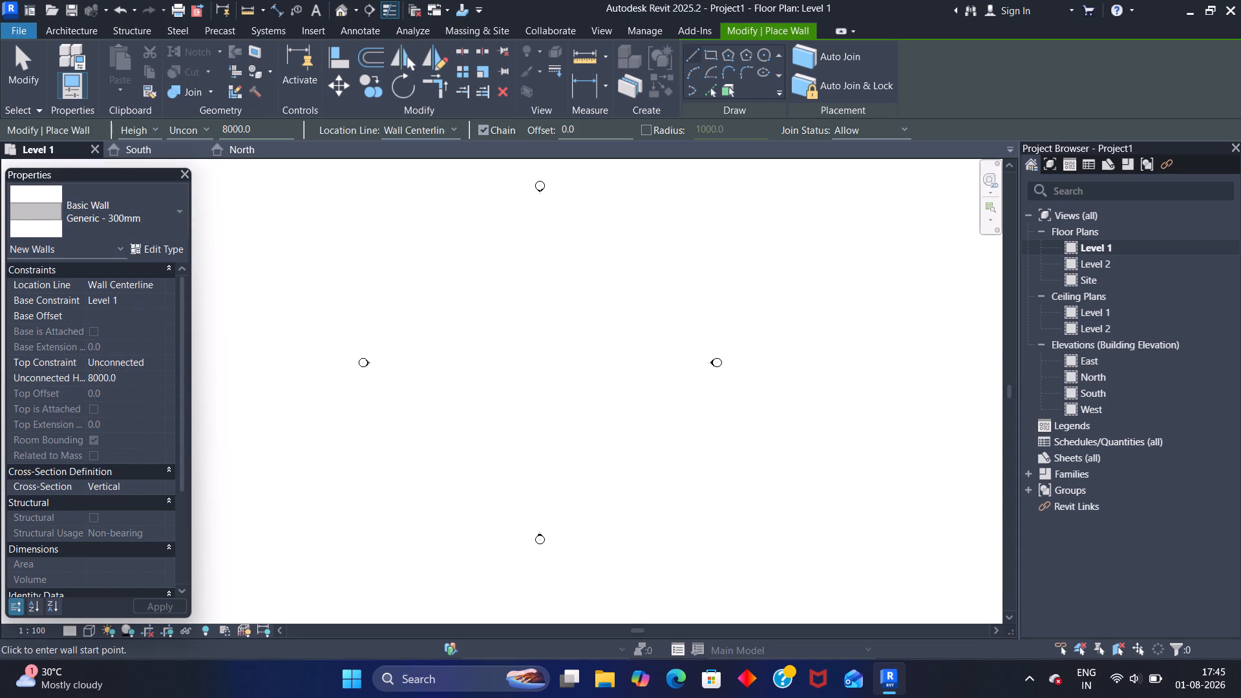
left_click(120, 313)
left_click(156, 321)
left_click(150, 359)
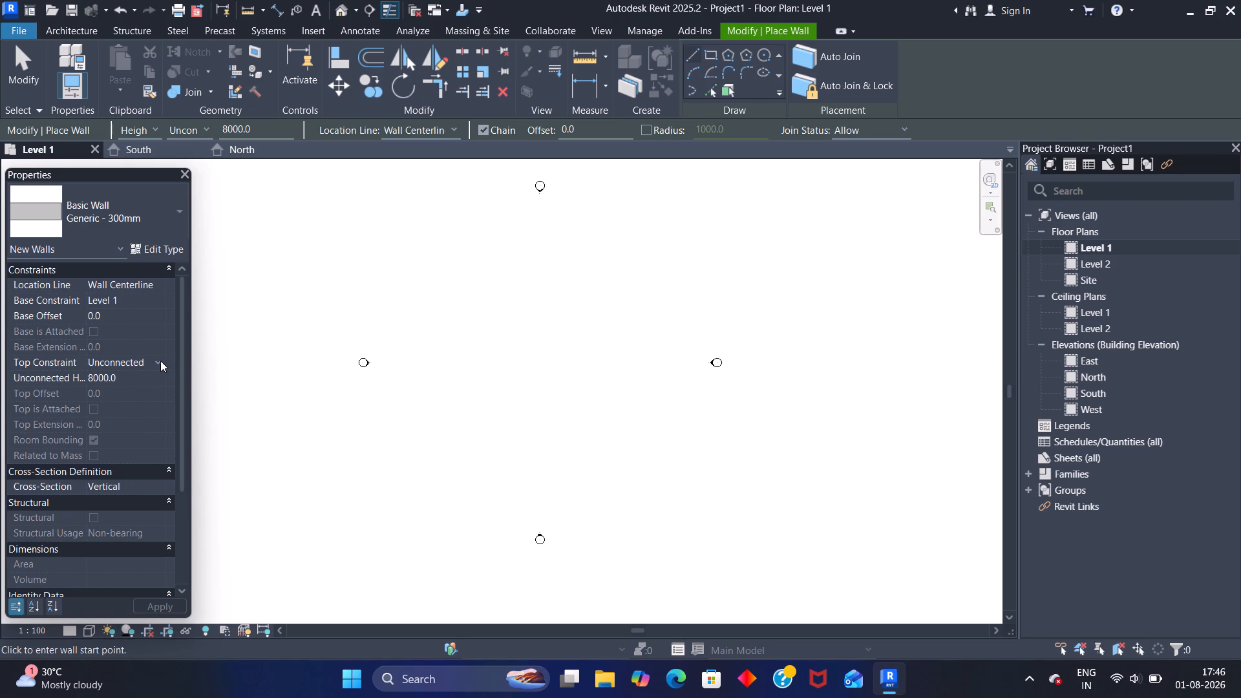
left_click(159, 361)
left_click(155, 406)
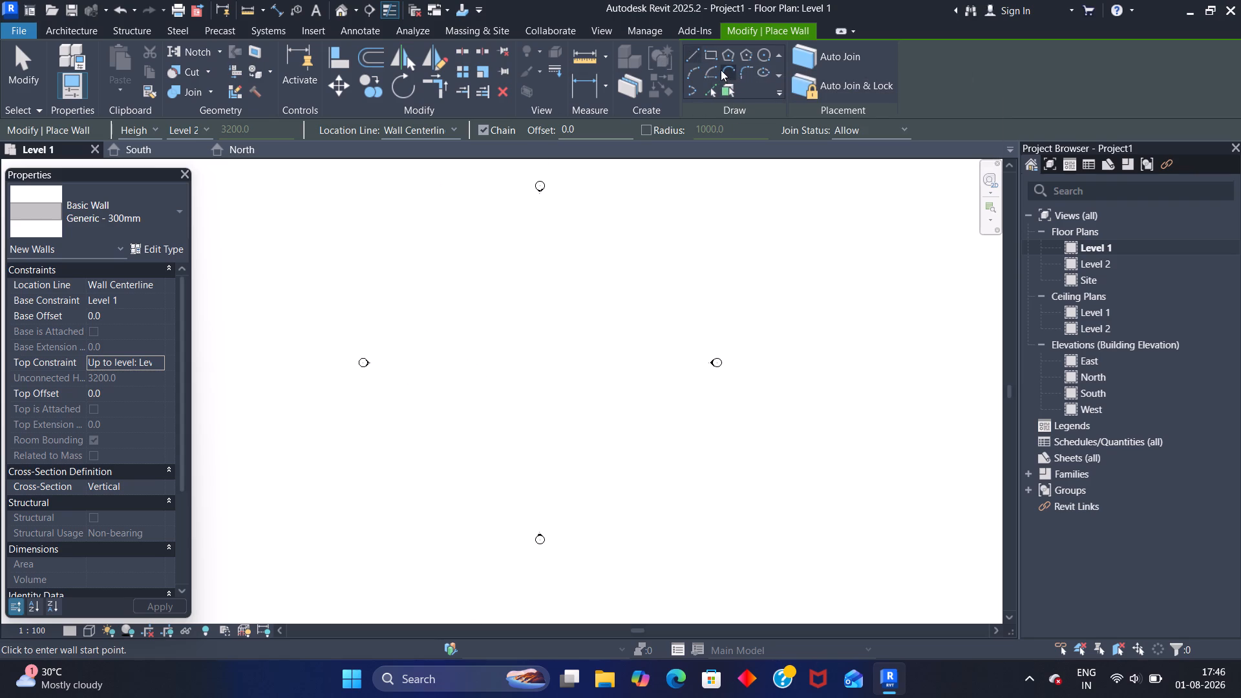
Draw a rectangle of walls about 17000 mm wide and 21000 mm high between the four elevation markers, and finish the Wall command.
left_click(711, 52)
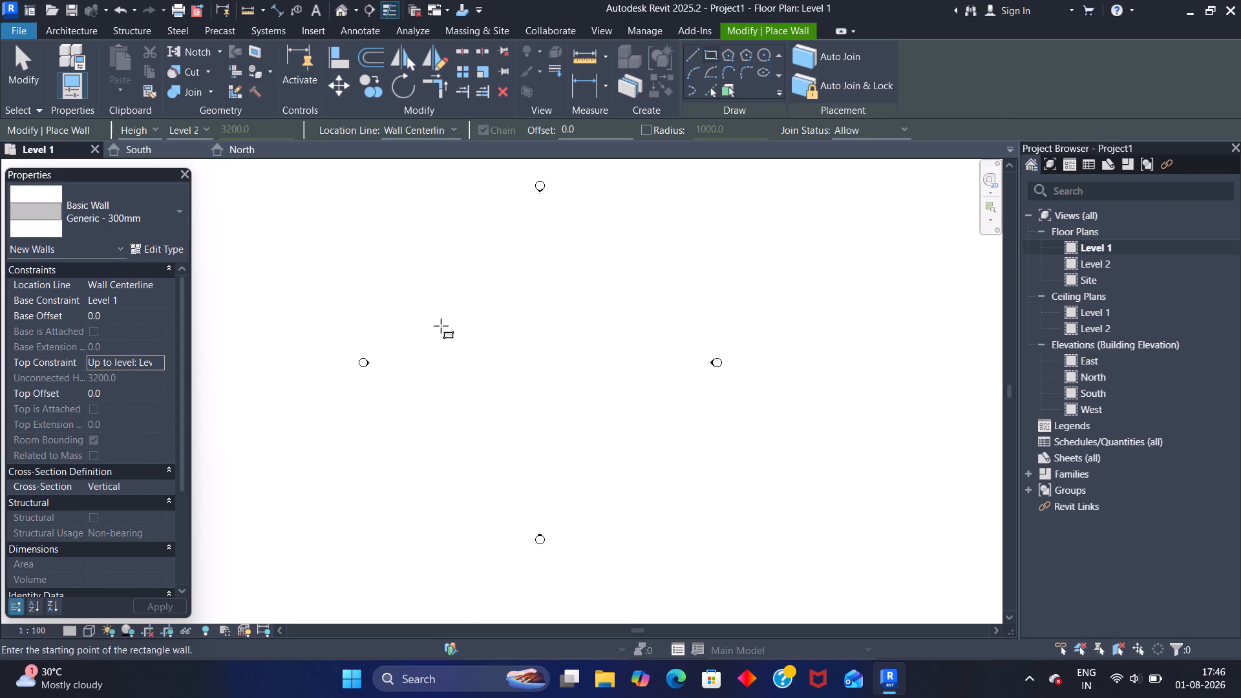
left_click(481, 295)
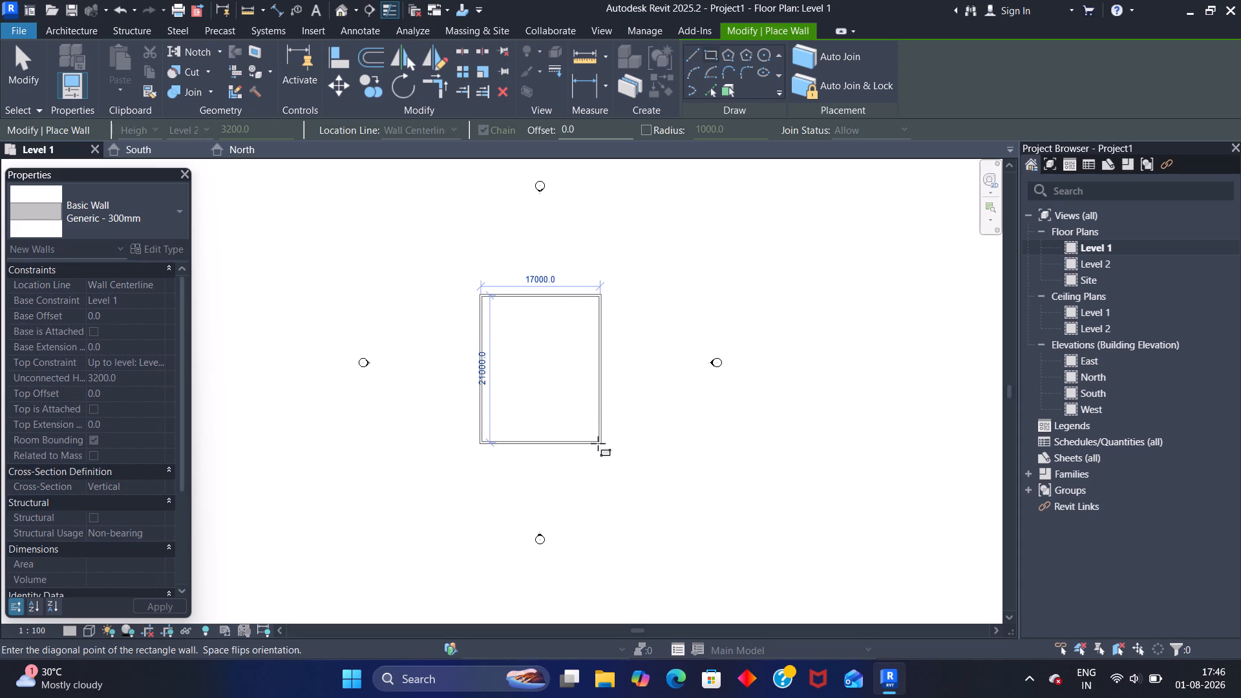
left_click(597, 444)
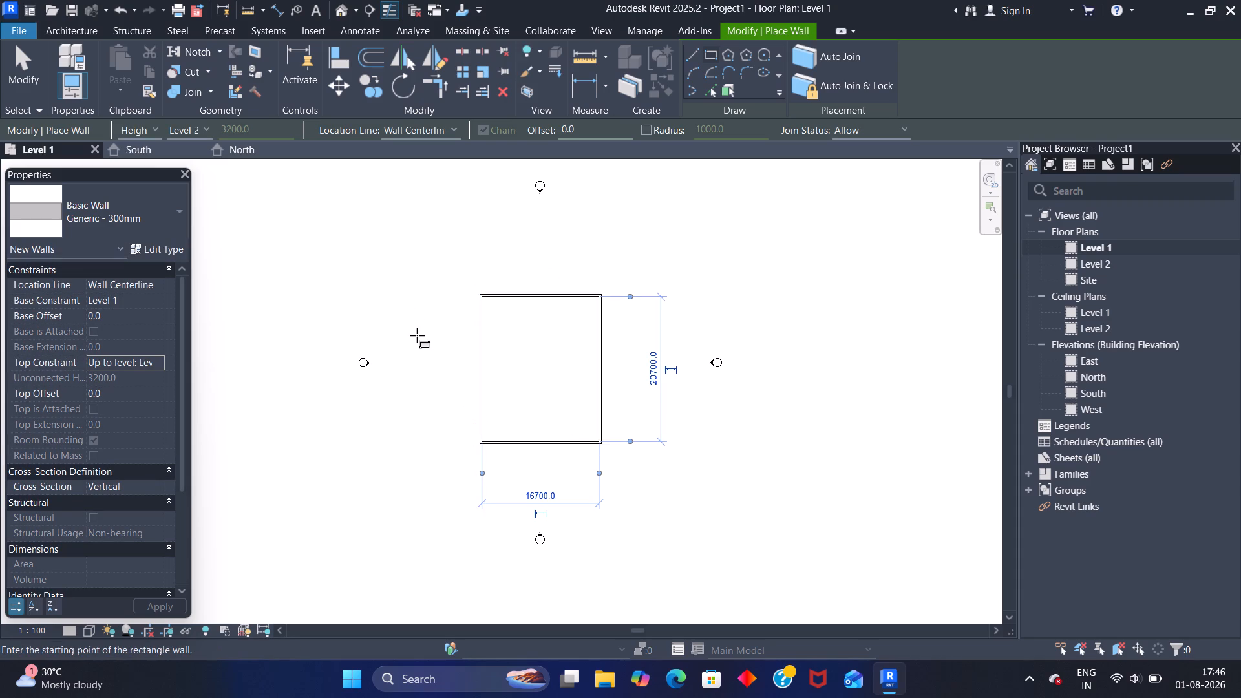
key("Escape")
key("Escape")
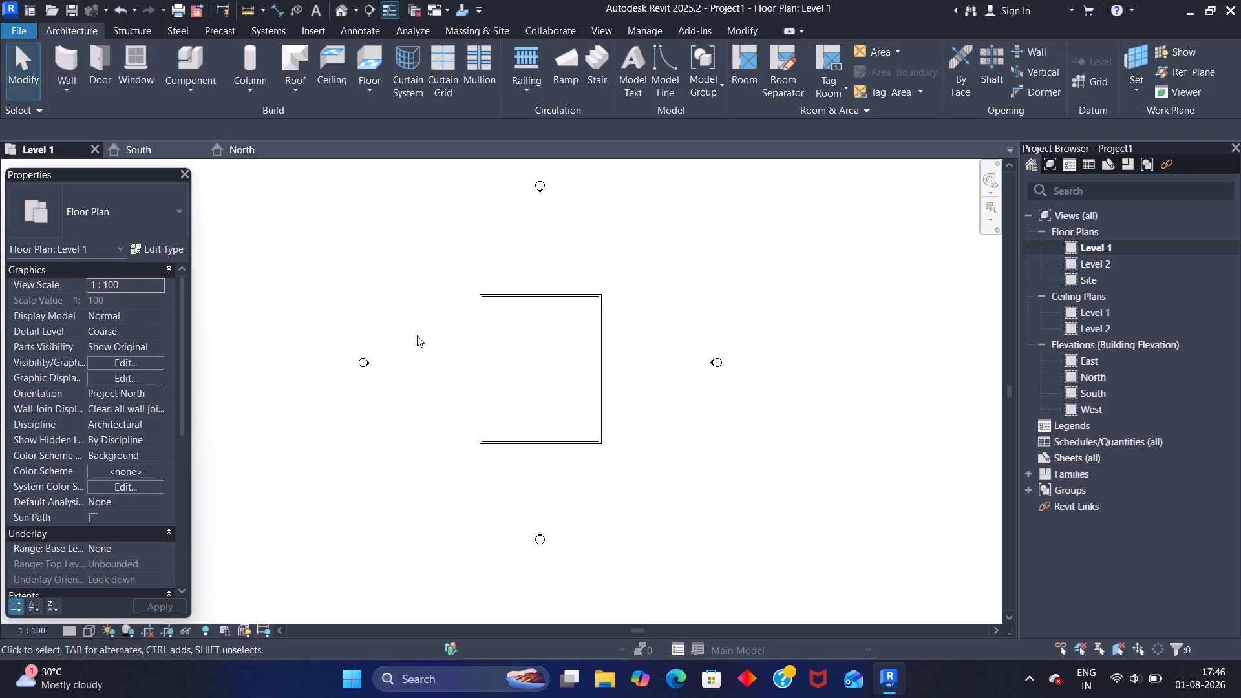
Select the east wall, open its horizontal temporary dimension, and inspect where its witness lines meet the walls without changing it.
left_click(599, 357)
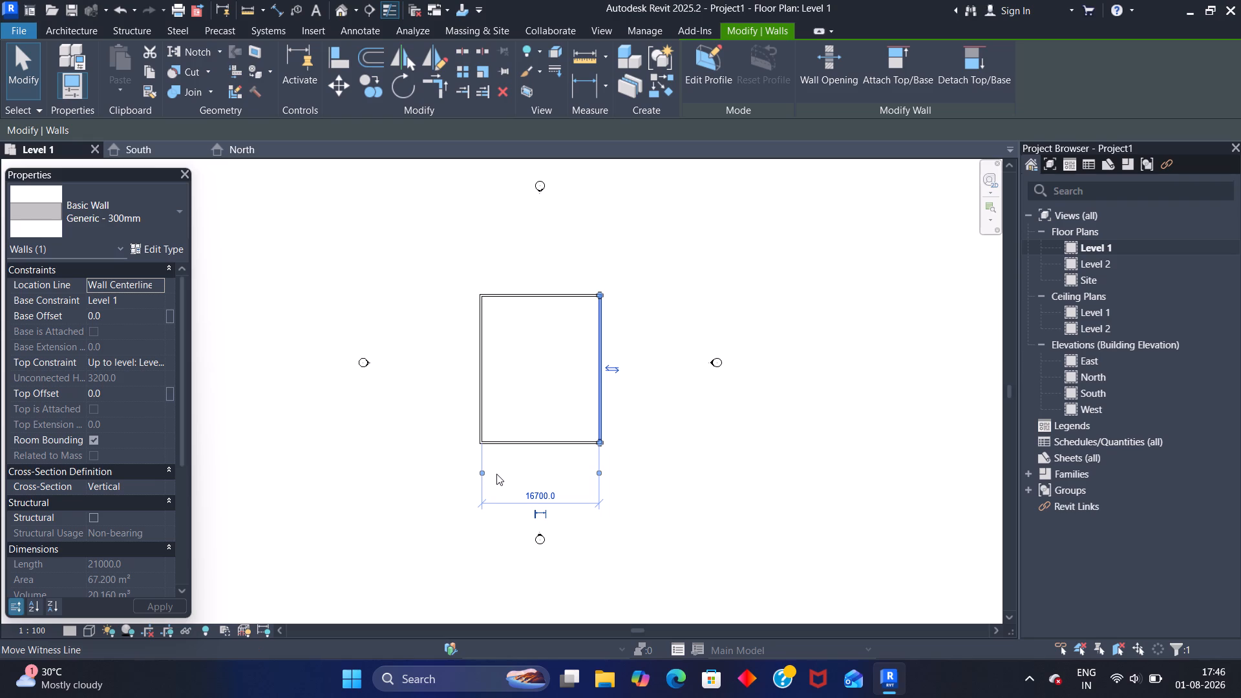
left_click(542, 496)
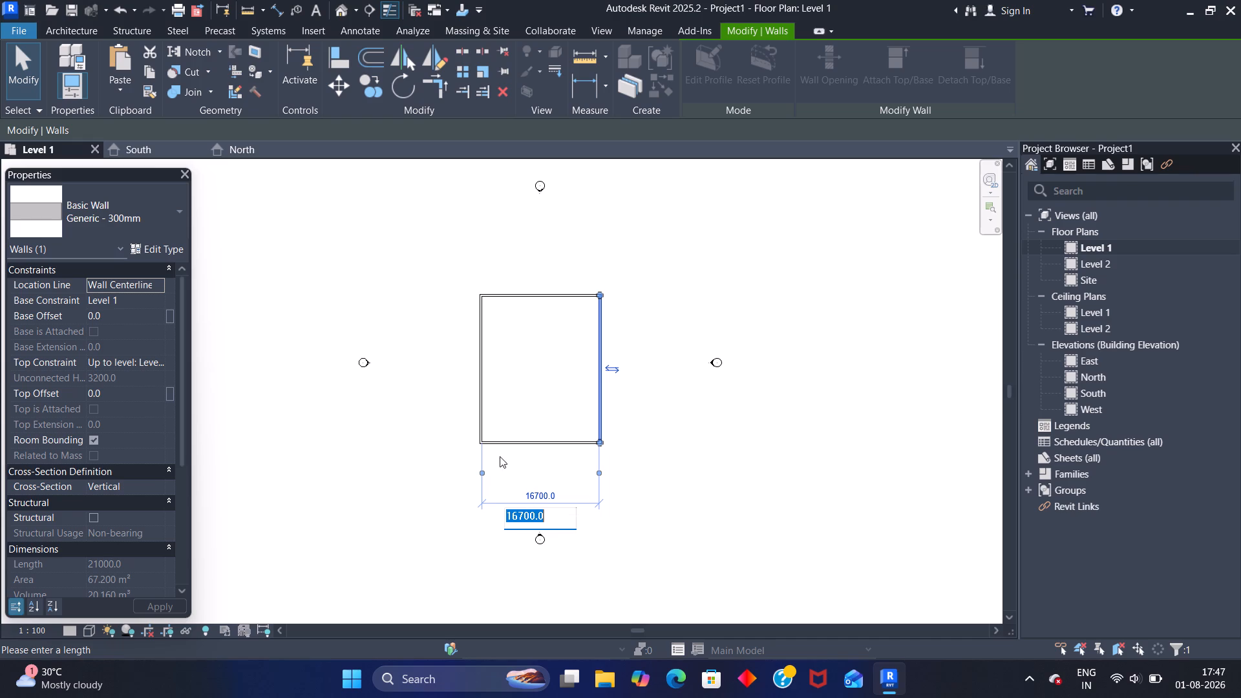
scroll(500, 456, "up", 13)
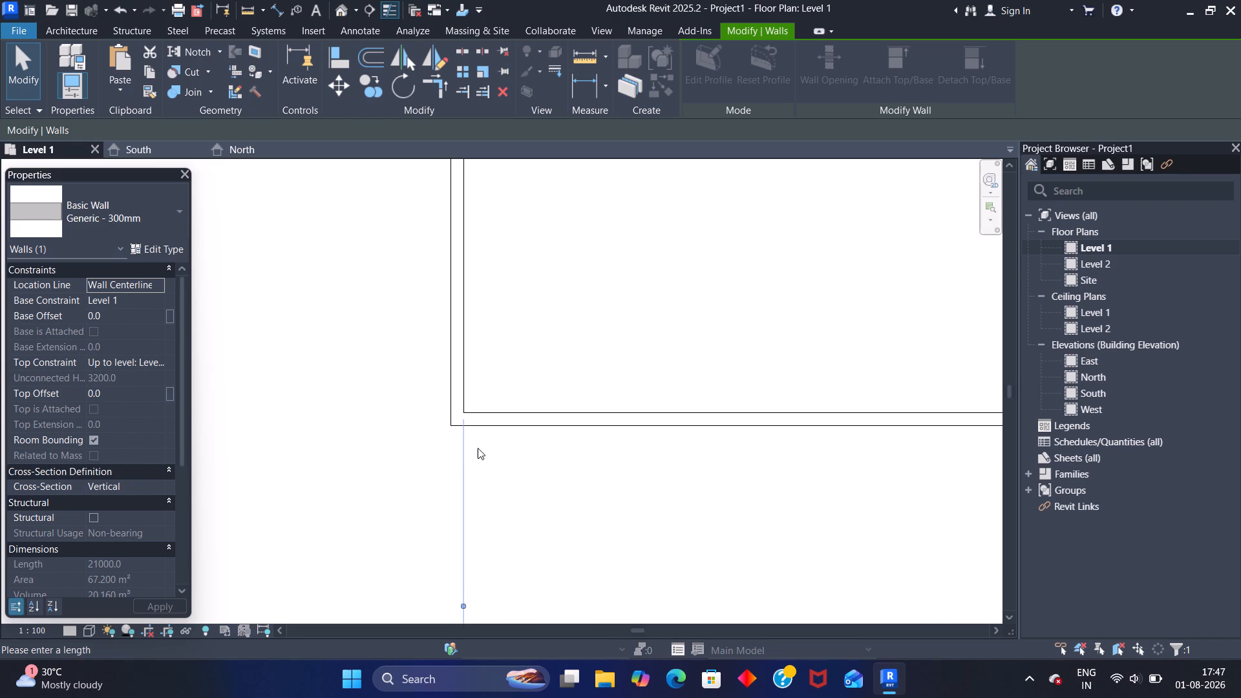
scroll(478, 447, "down", 8)
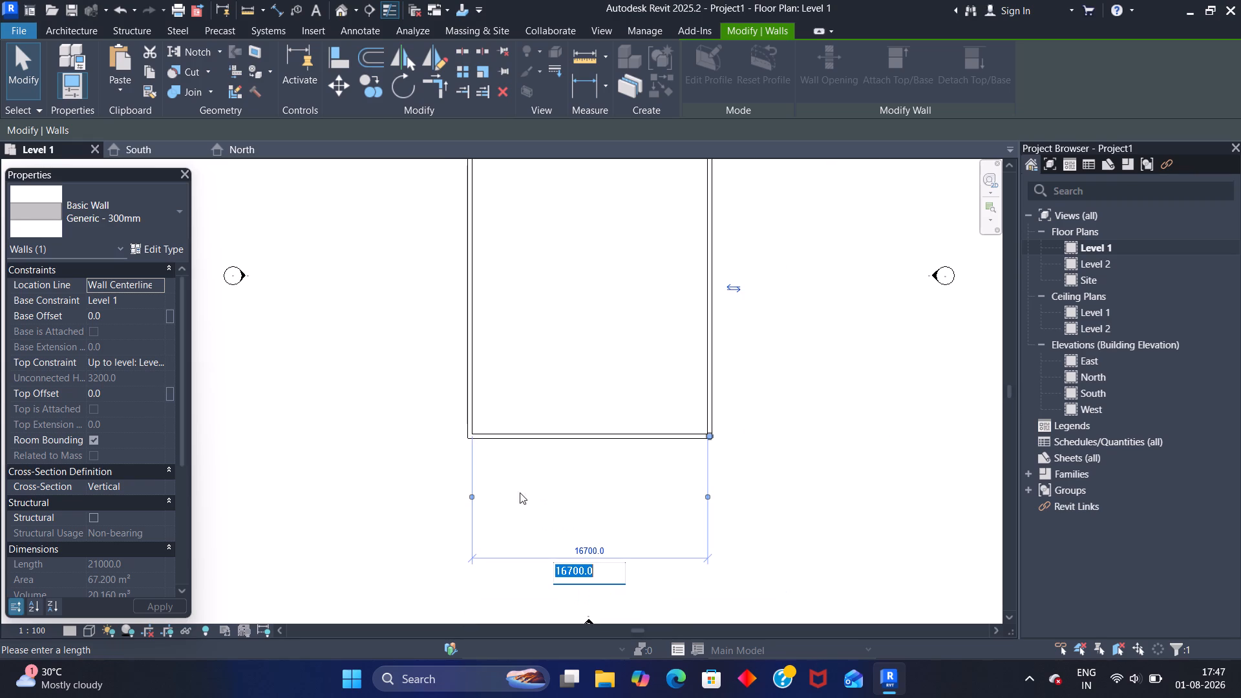
scroll(523, 502, "down", 1)
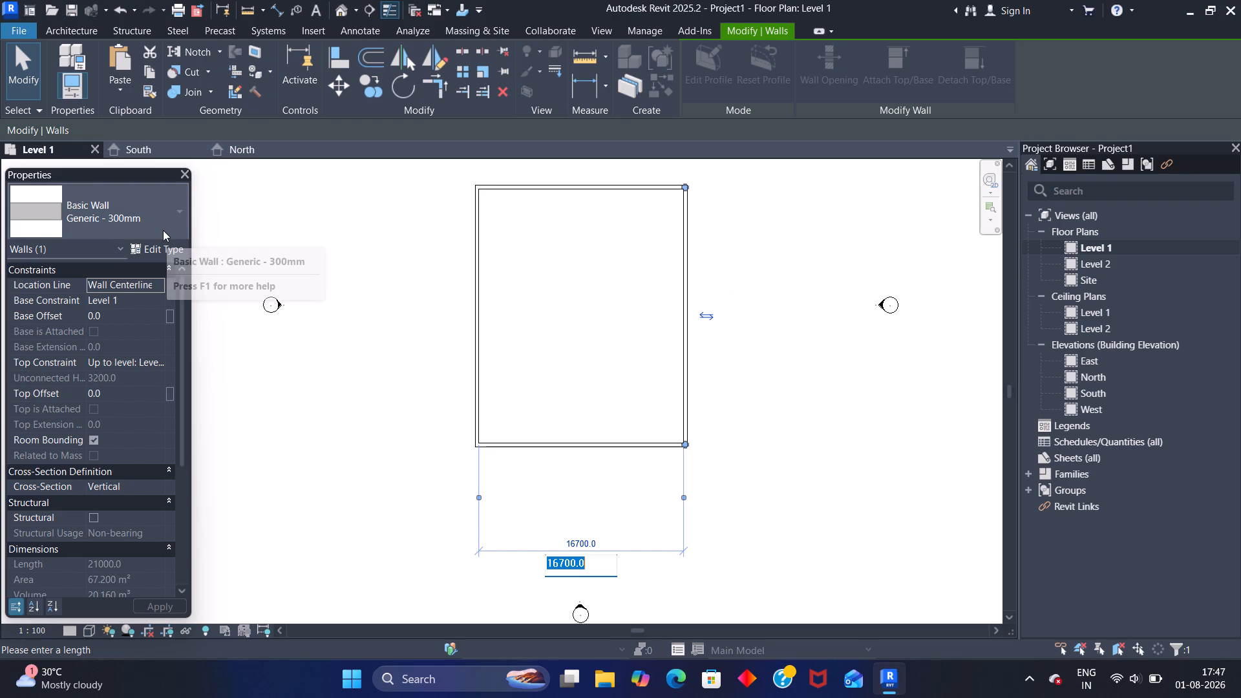
left_click(286, 286)
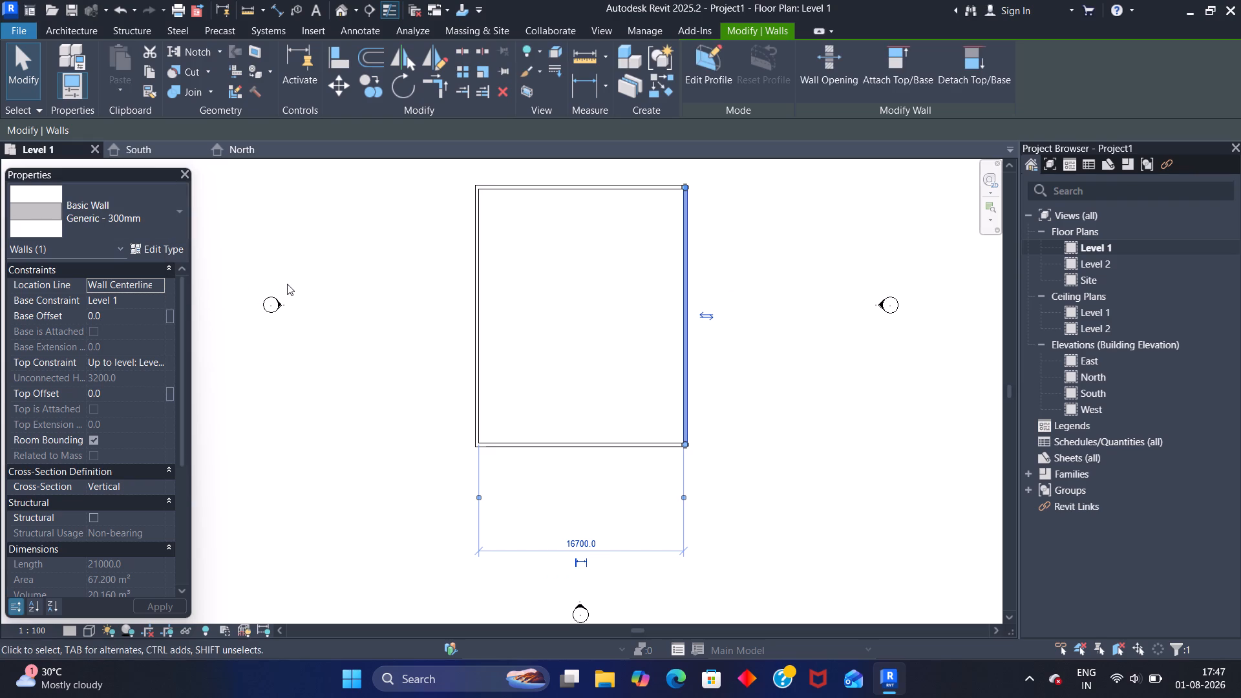
key("Escape")
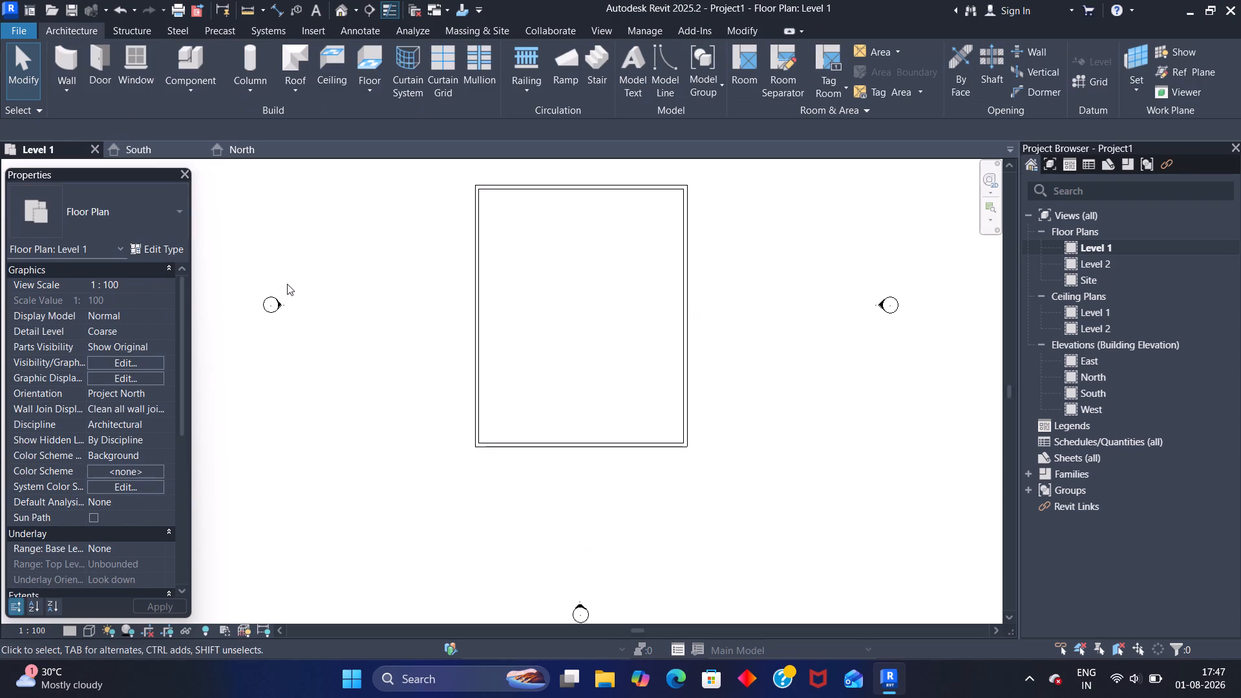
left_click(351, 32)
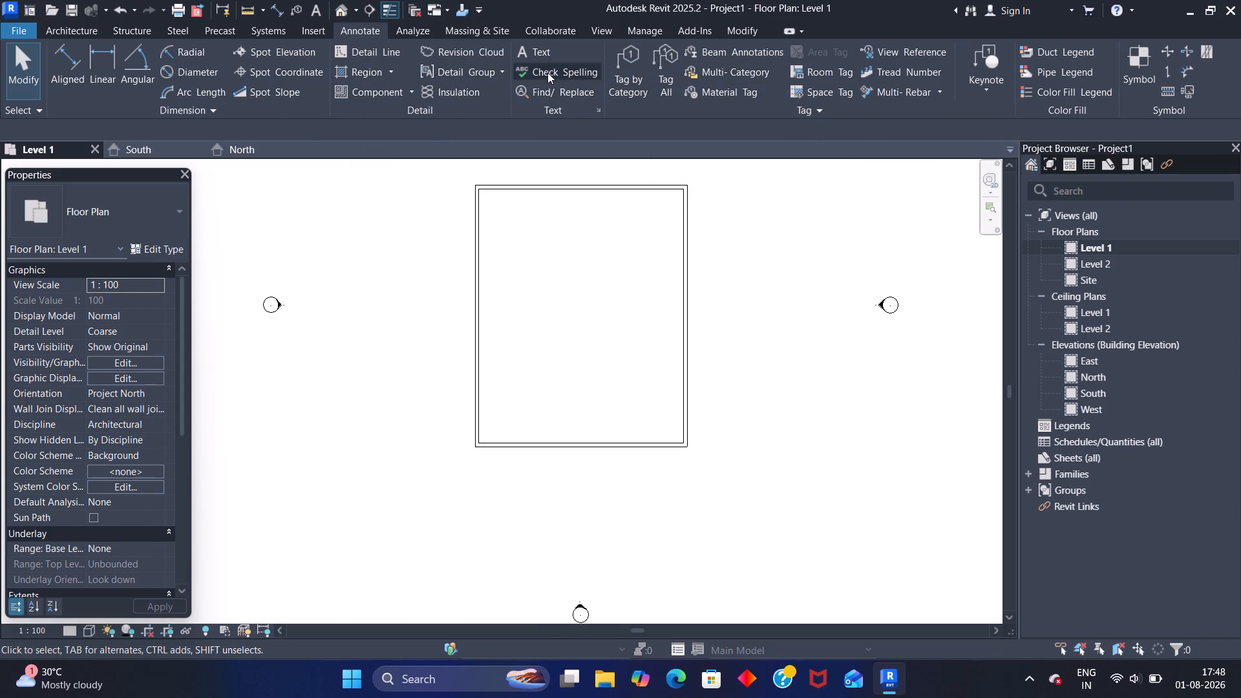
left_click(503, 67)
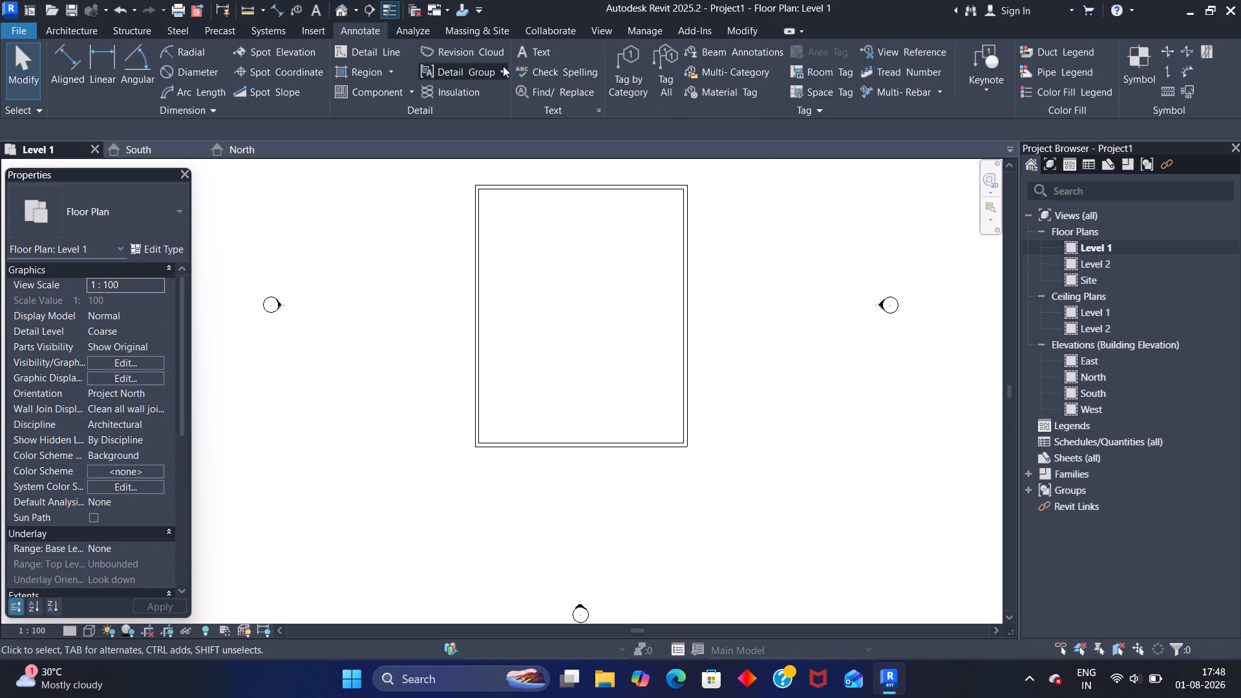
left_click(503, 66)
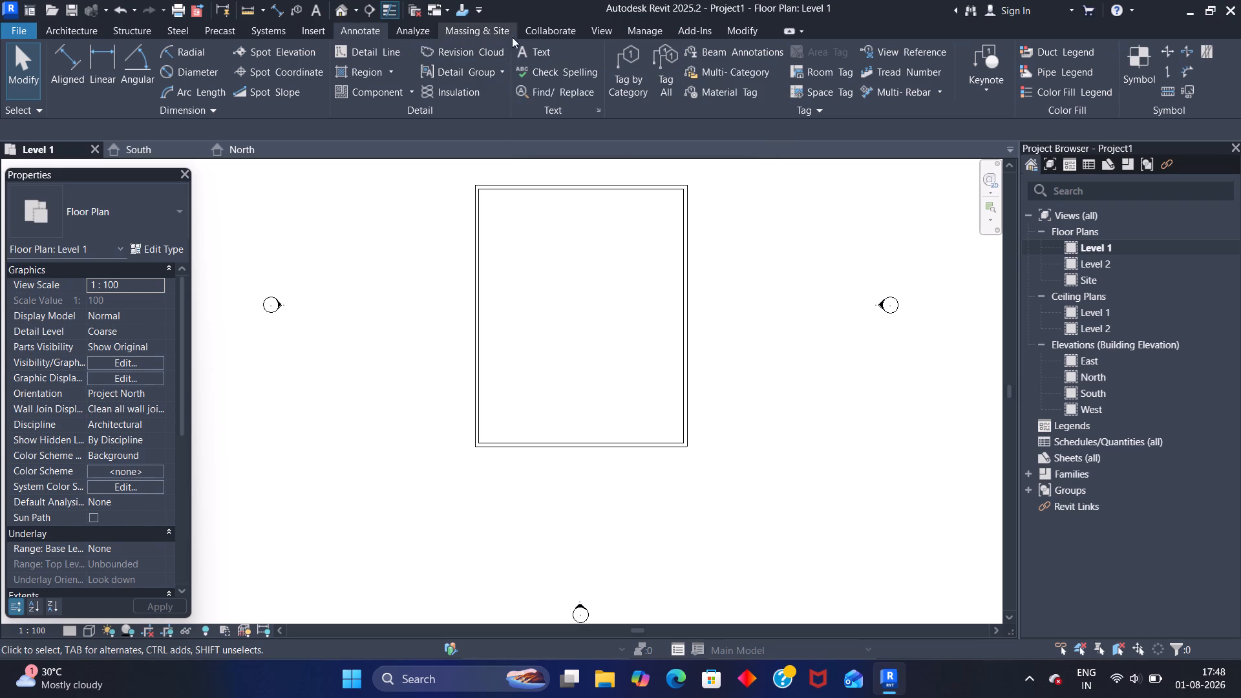
Review the project's Temporary Dimensions settings for walls, doors and windows, and accept them.
left_click(637, 32)
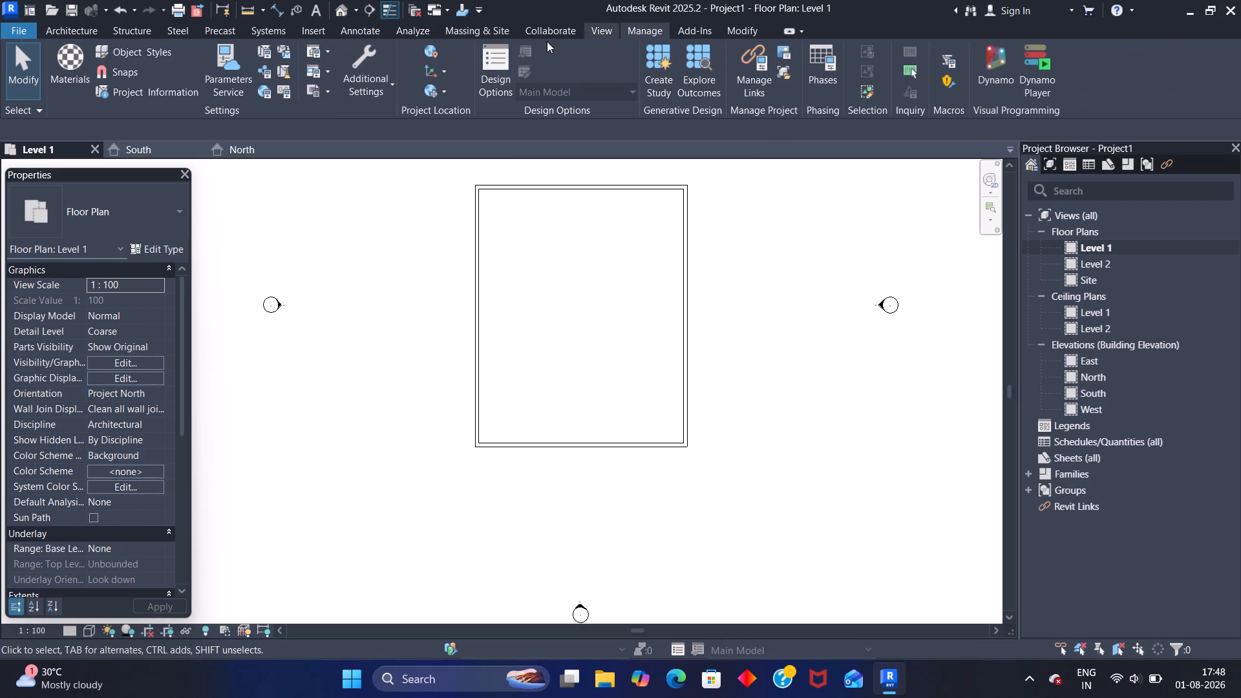
left_click(390, 81)
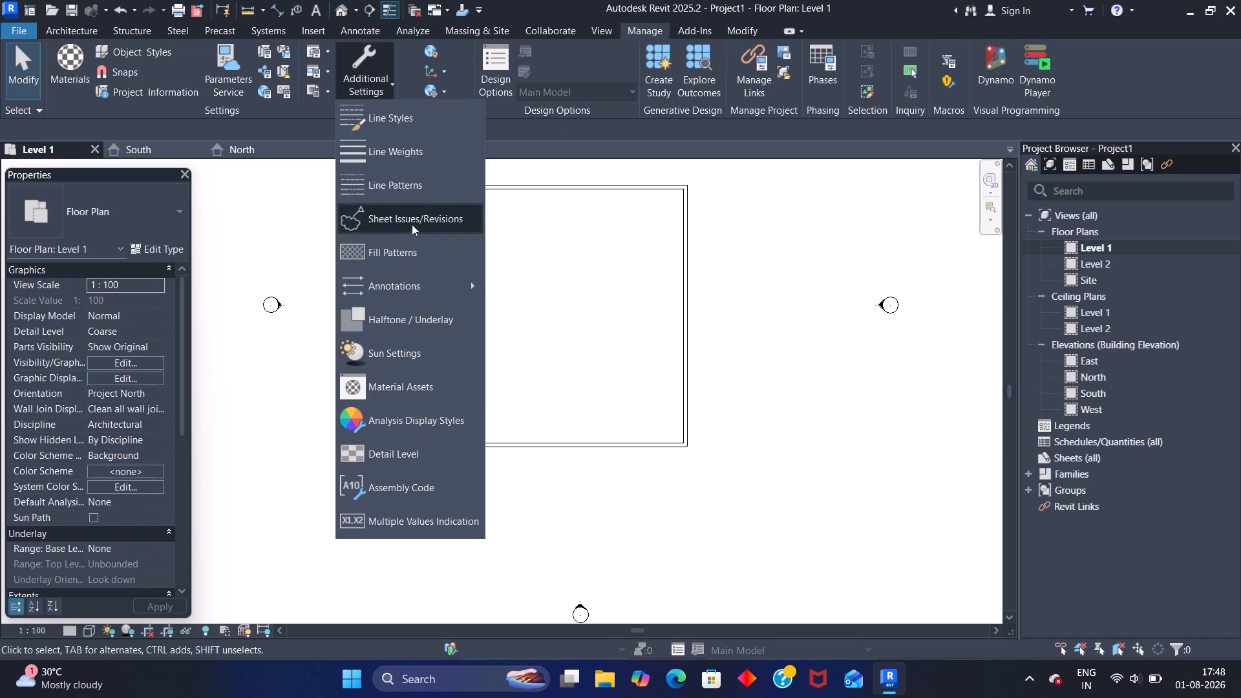
left_click(467, 283)
left_click(472, 285)
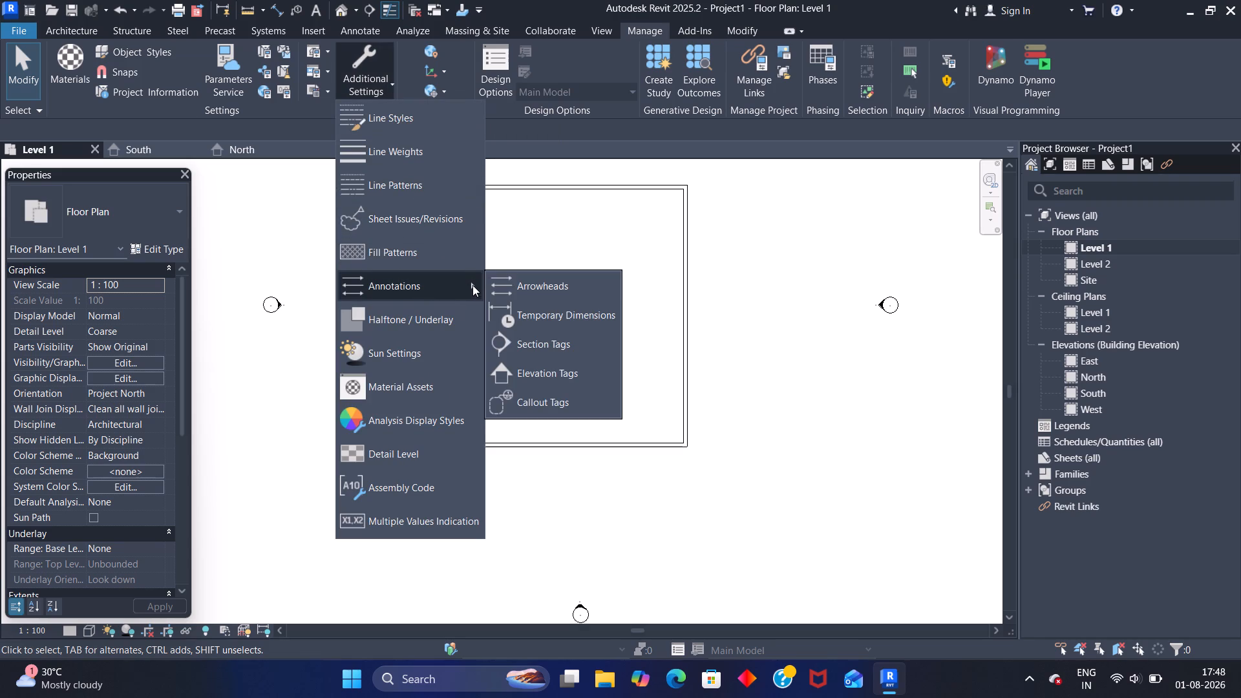
left_click(524, 314)
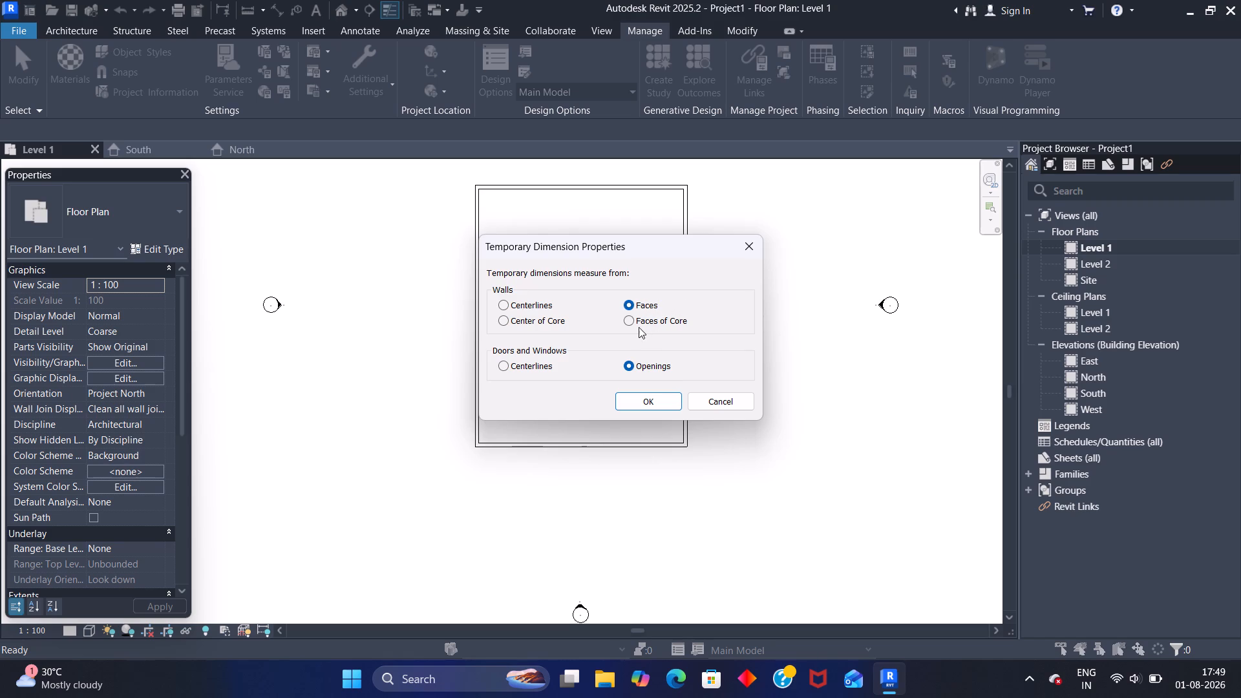
left_click(642, 403)
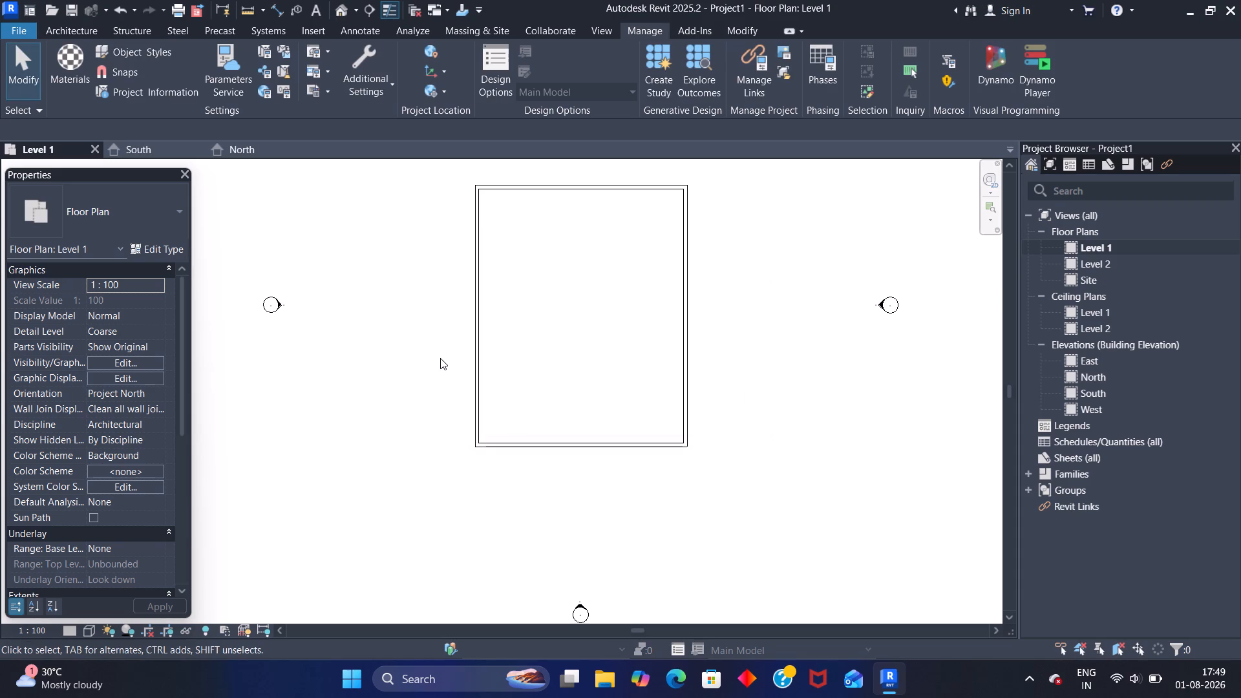
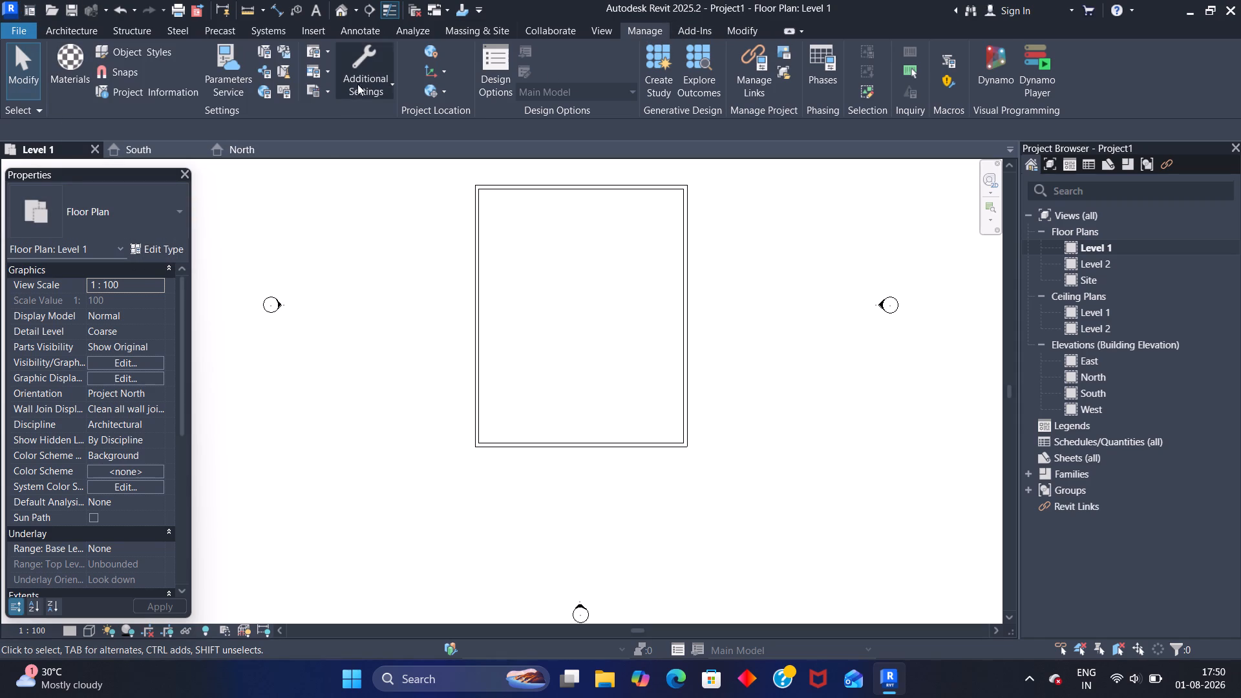
Review the project's Temporary Dimensions settings for walls, doors and windows again, and accept them.
left_click(378, 86)
left_click(390, 286)
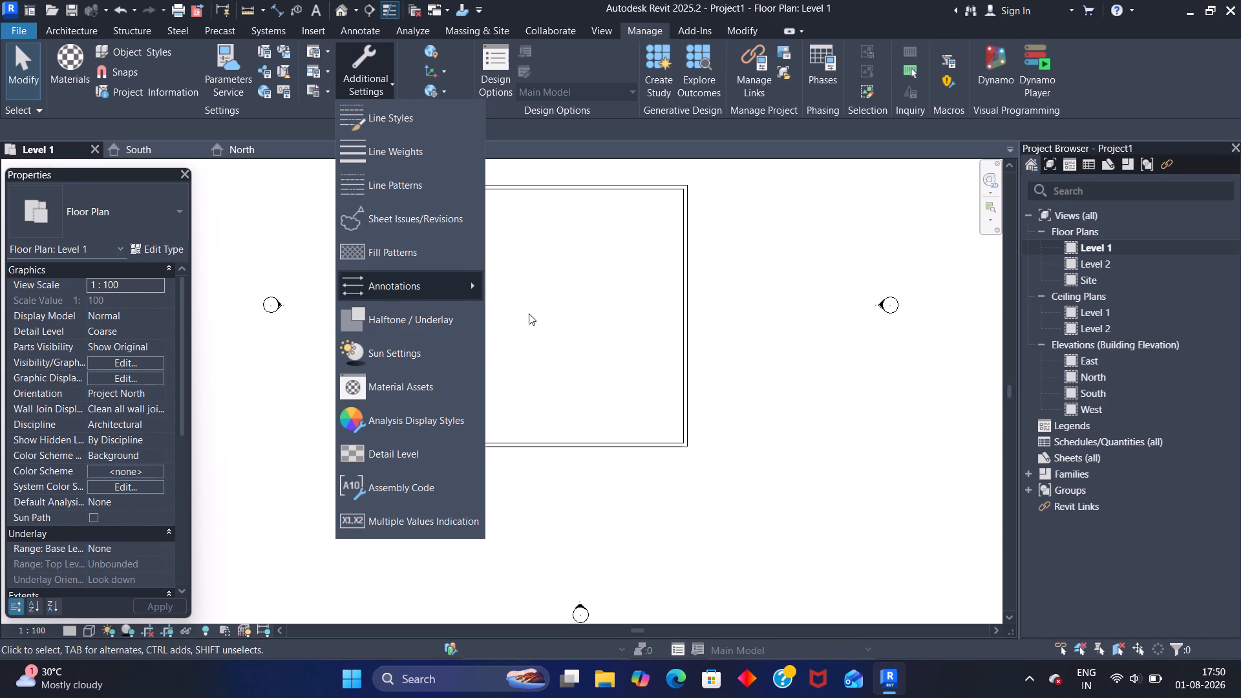
left_click(468, 281)
left_click(482, 290)
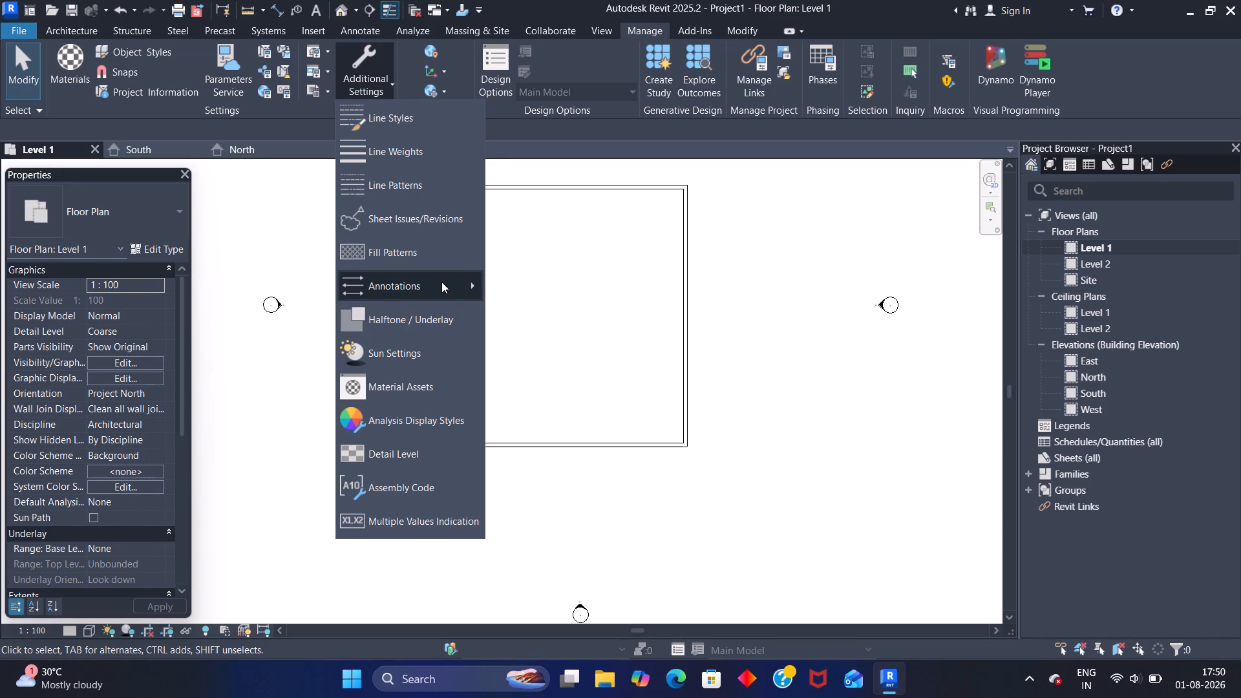
left_click(444, 284)
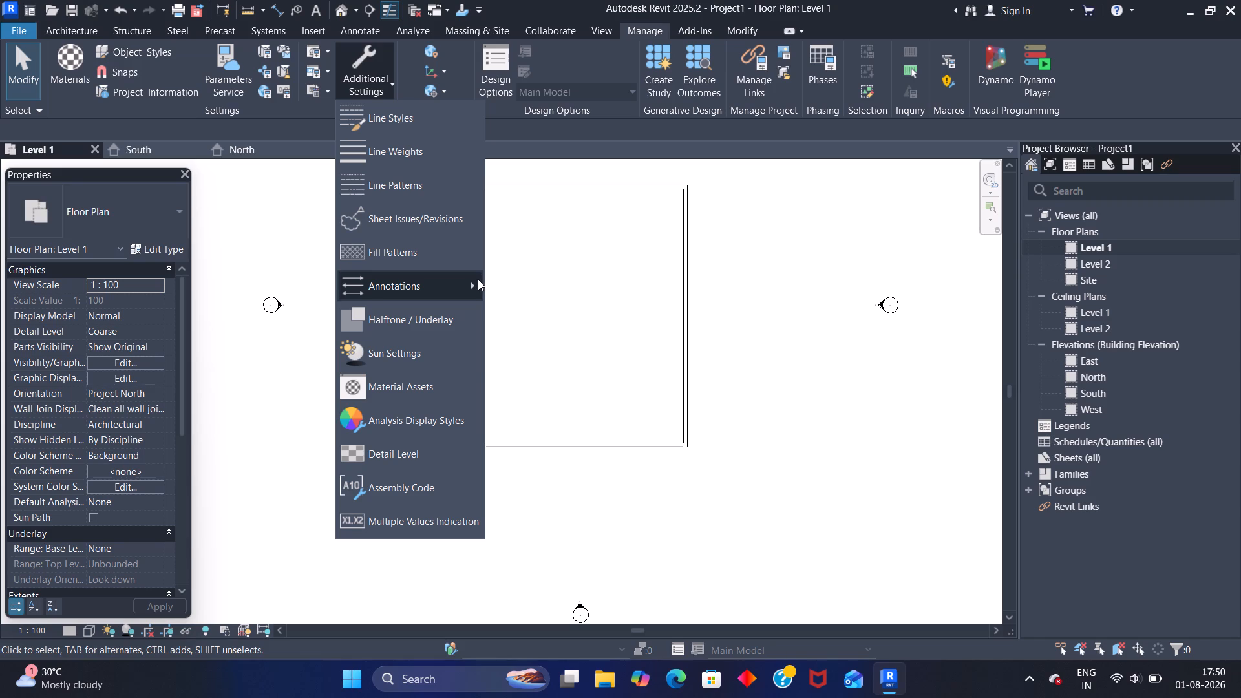
left_click(478, 279)
left_click(514, 304)
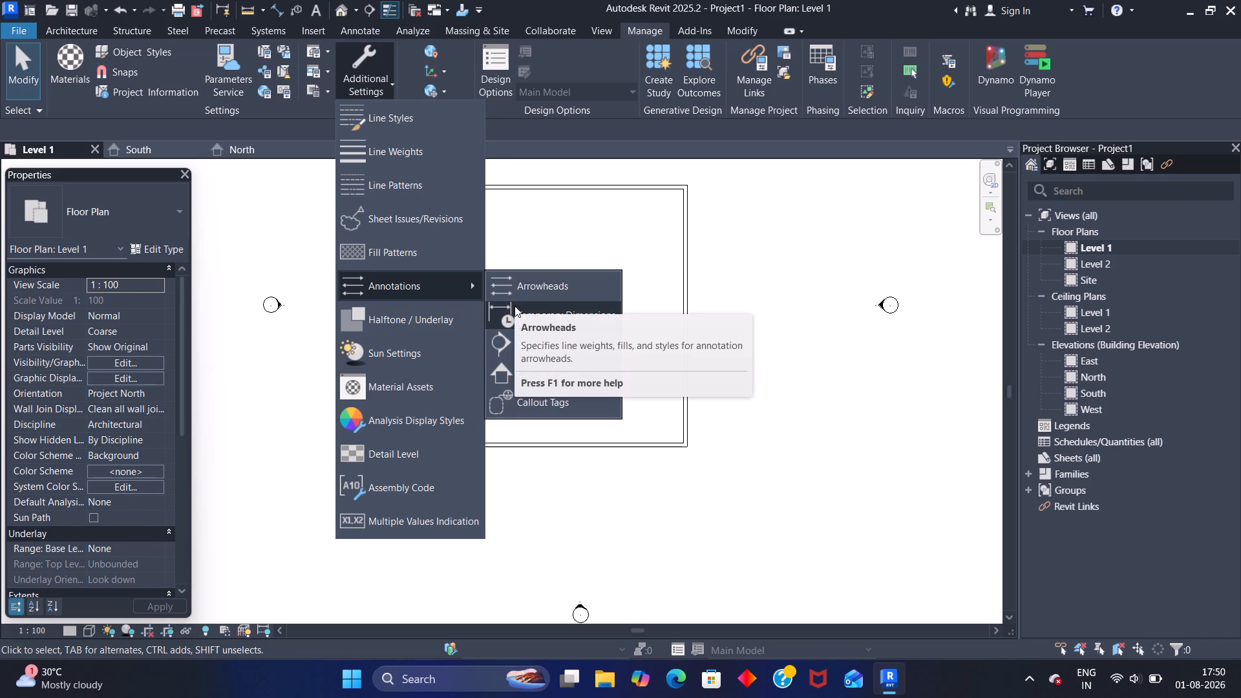
left_click(518, 310)
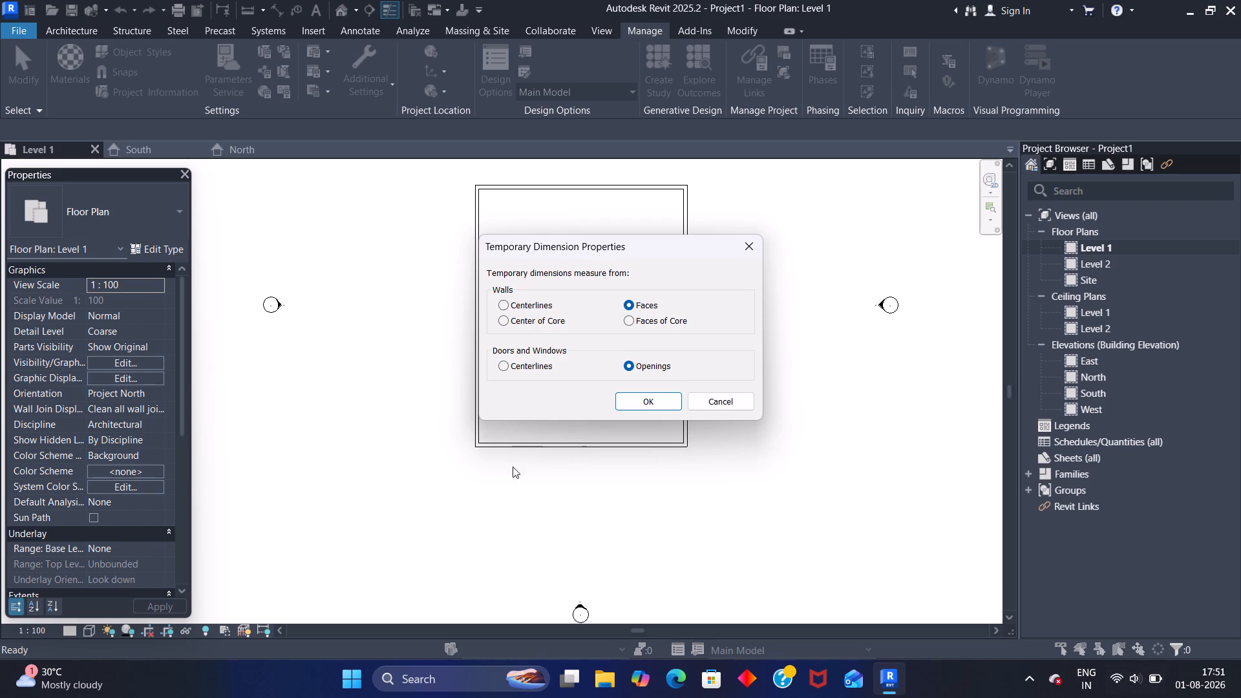
left_click(654, 404)
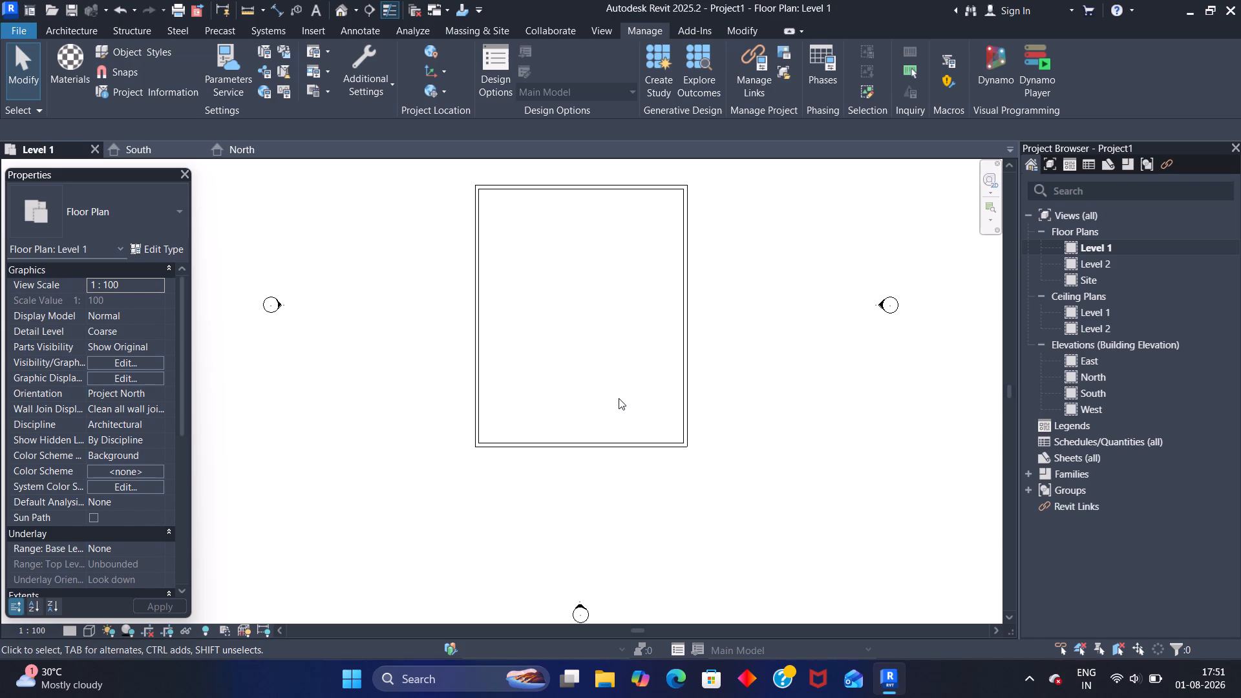
Select the west wall and set its temporary dimension to the east wall to 6000 mm.
left_click(479, 248)
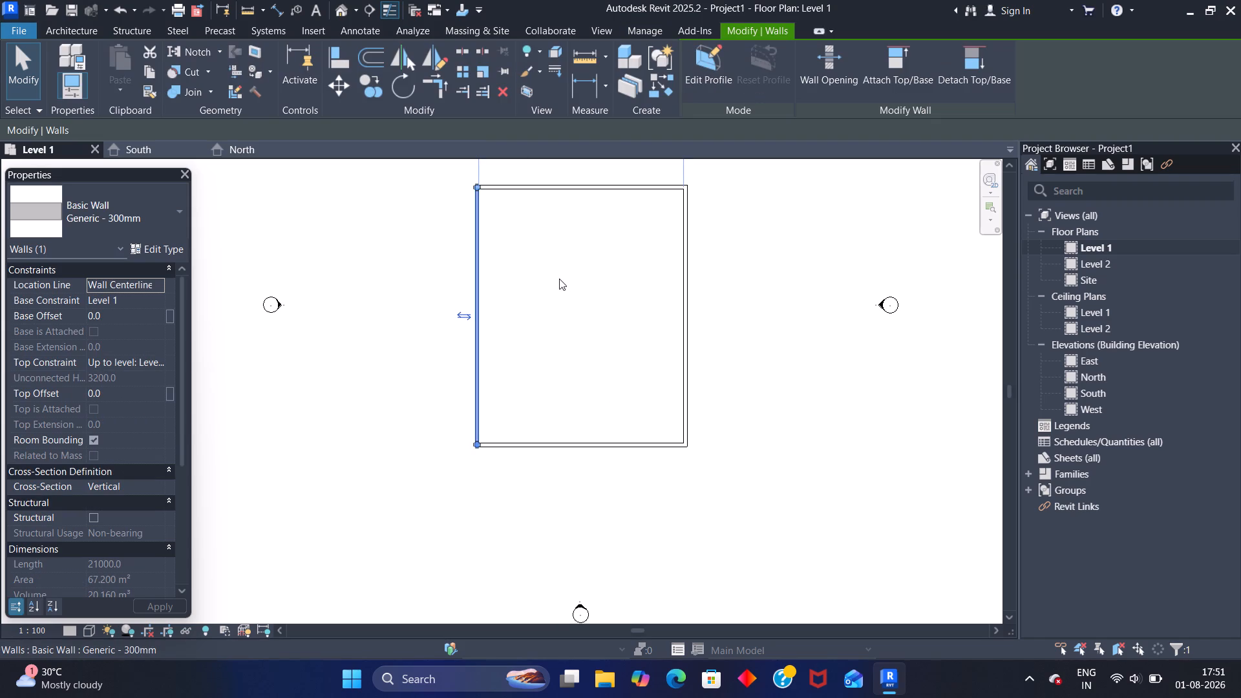
middle_click_drag(551, 308, 541, 350)
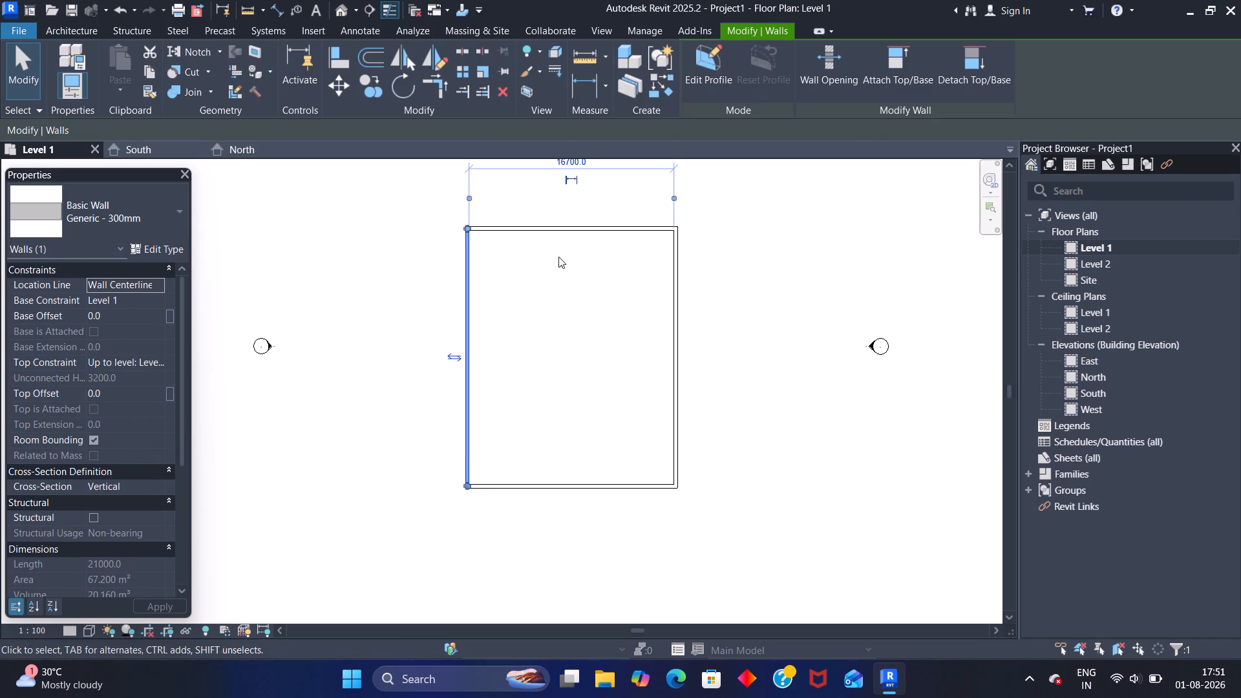
middle_click_drag(542, 193, 532, 220)
left_click(561, 184)
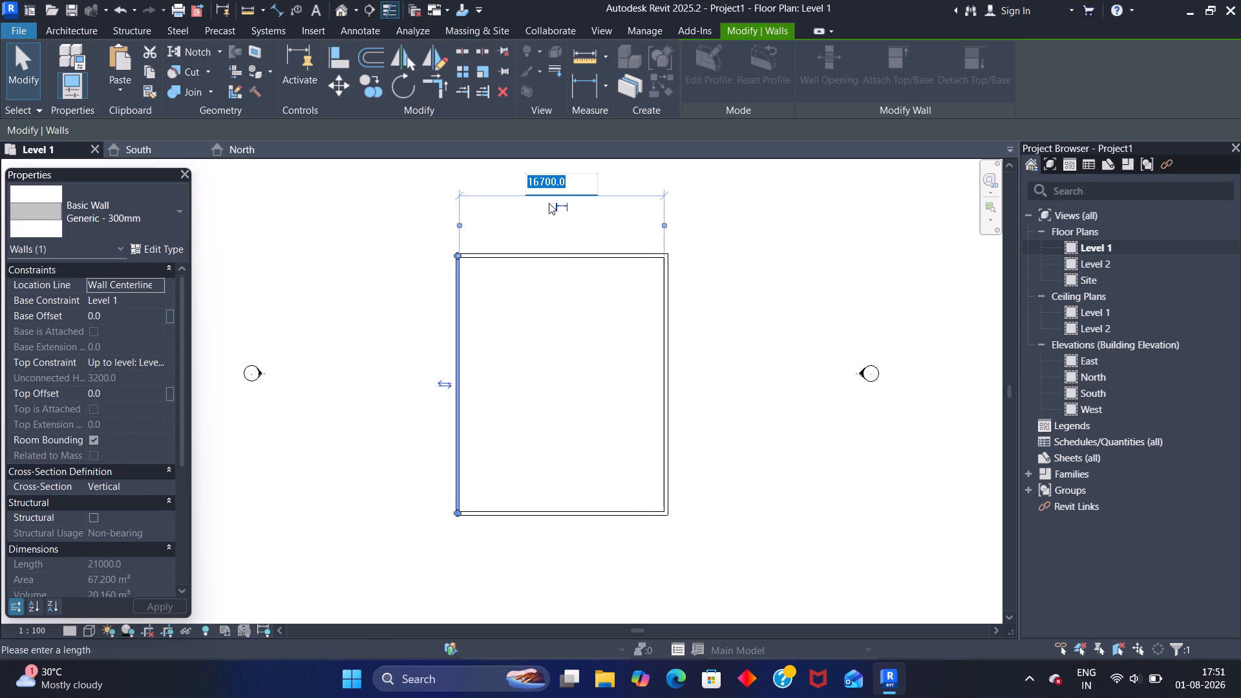
type("6000")
key("Return")
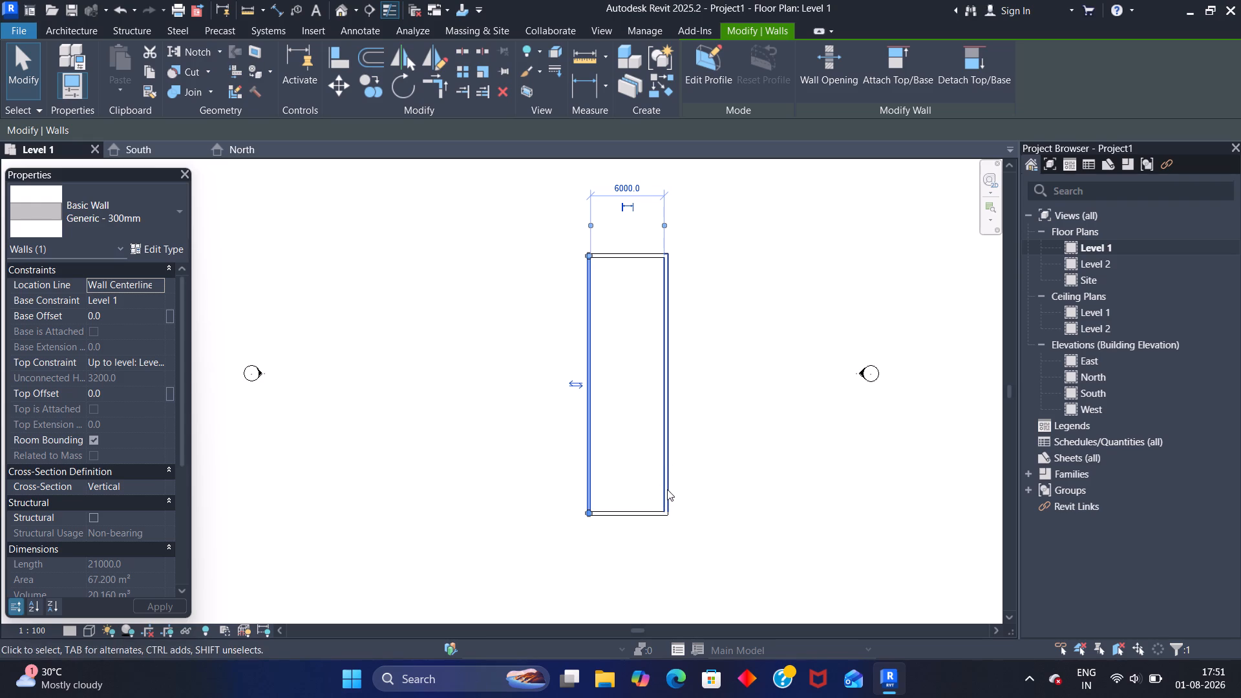
Select the south wall, set its temporary dimension to the north wall to 10000 mm, and clear the selection.
left_click(642, 514)
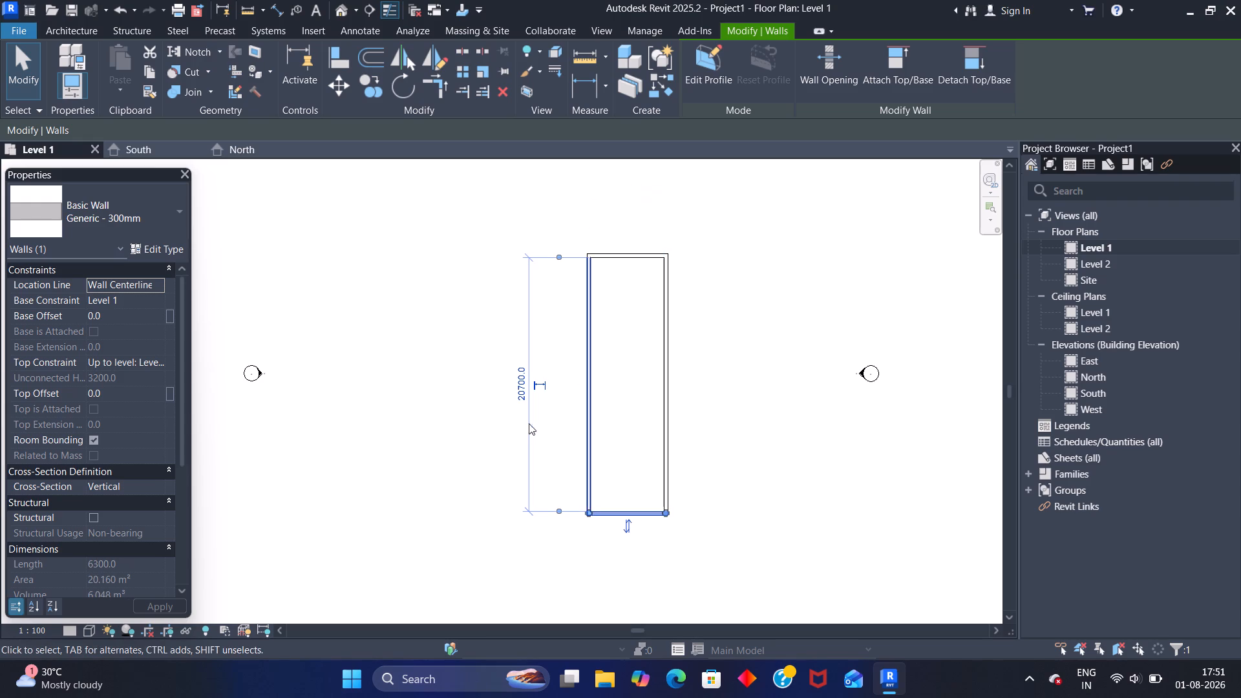
left_click(520, 388)
key("1")
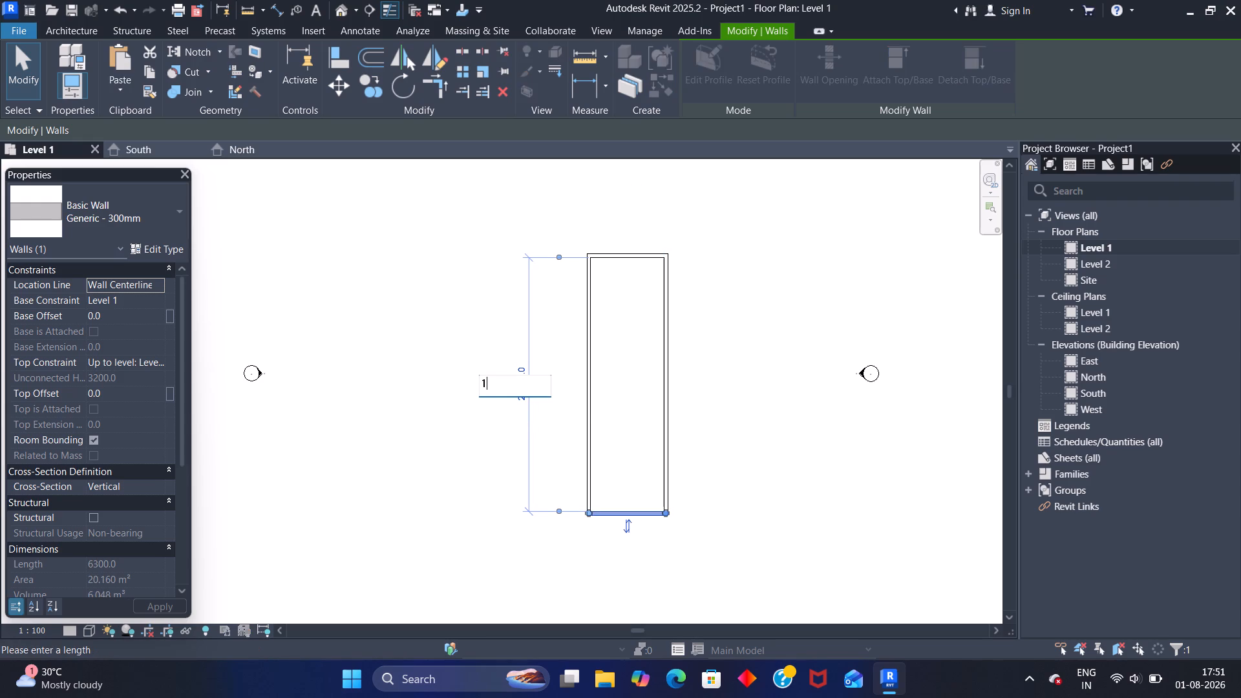
type("0000")
key("Return")
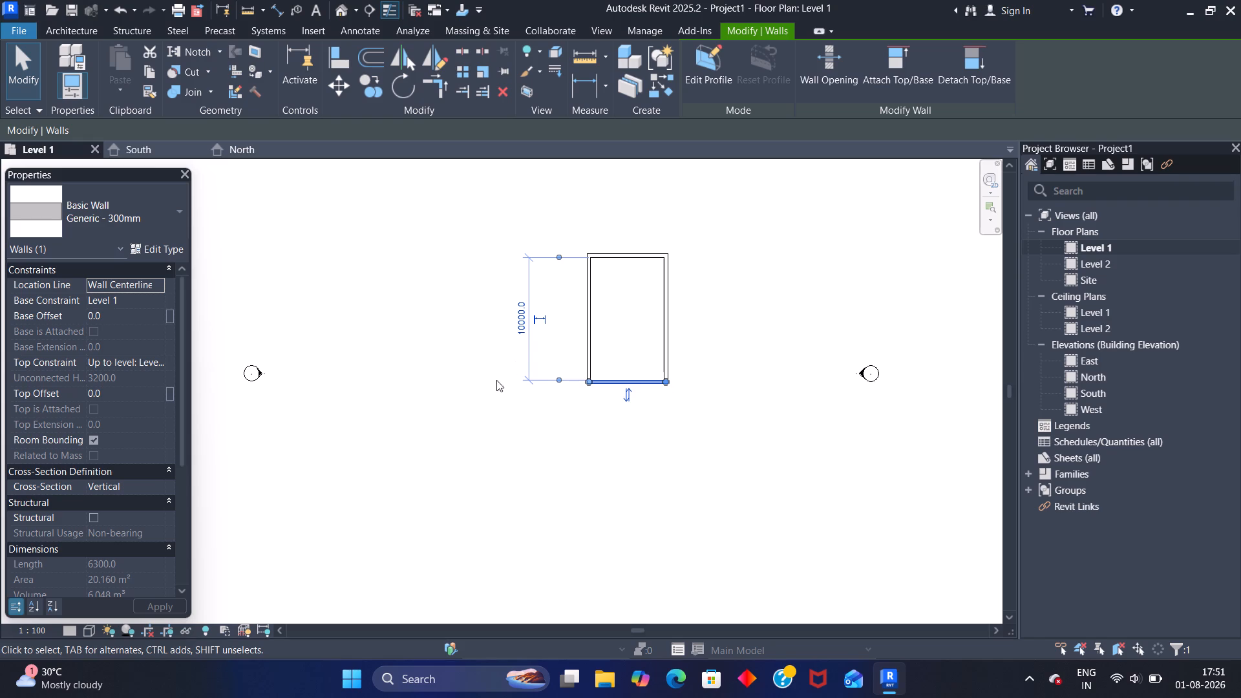
left_click(458, 279)
Select all four walls and nudge them west and south to roughly midway between the elevation markers, then deselect them.
scroll(595, 299, "down", 1)
middle_click_drag(600, 304, 593, 314)
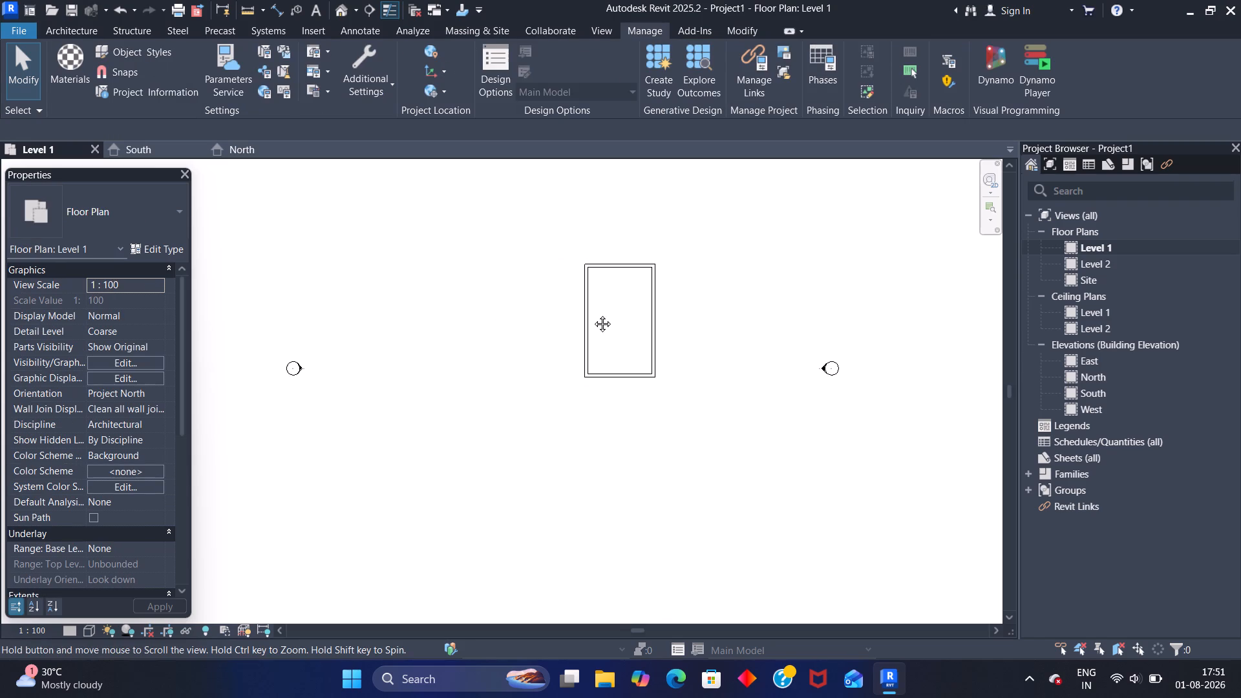
middle_click_drag(593, 314, 426, 282)
middle_click_drag(440, 297, 449, 314)
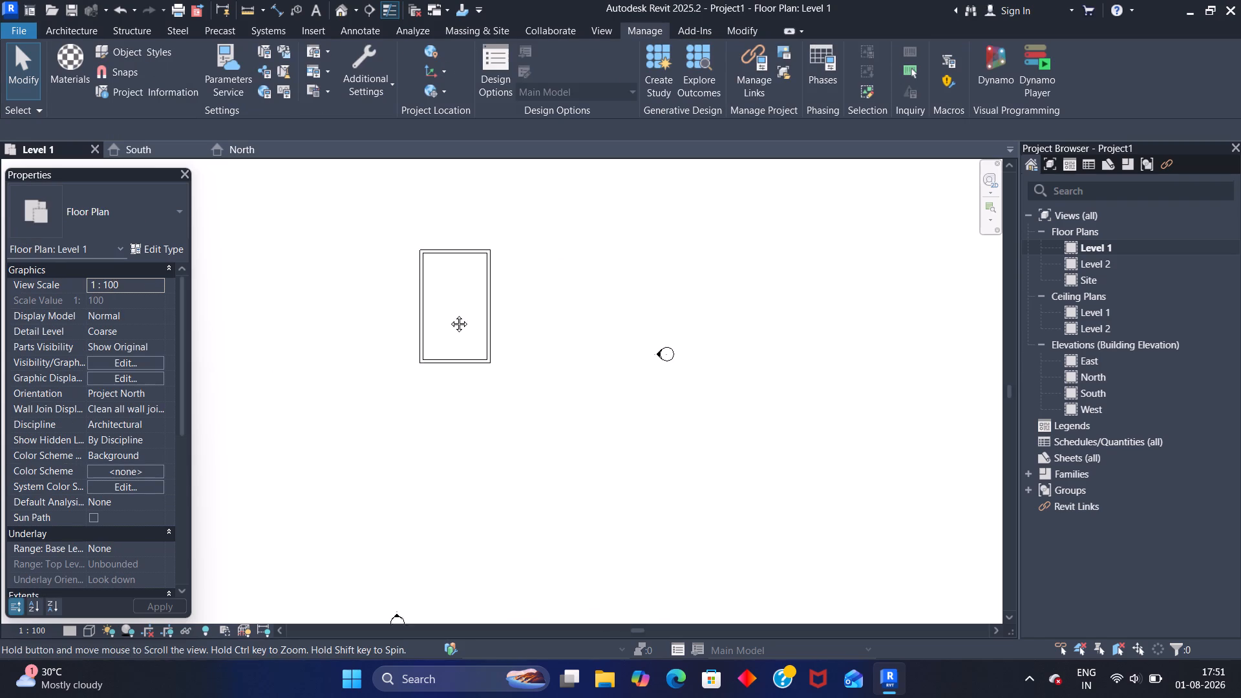
middle_click_drag(449, 314, 549, 328)
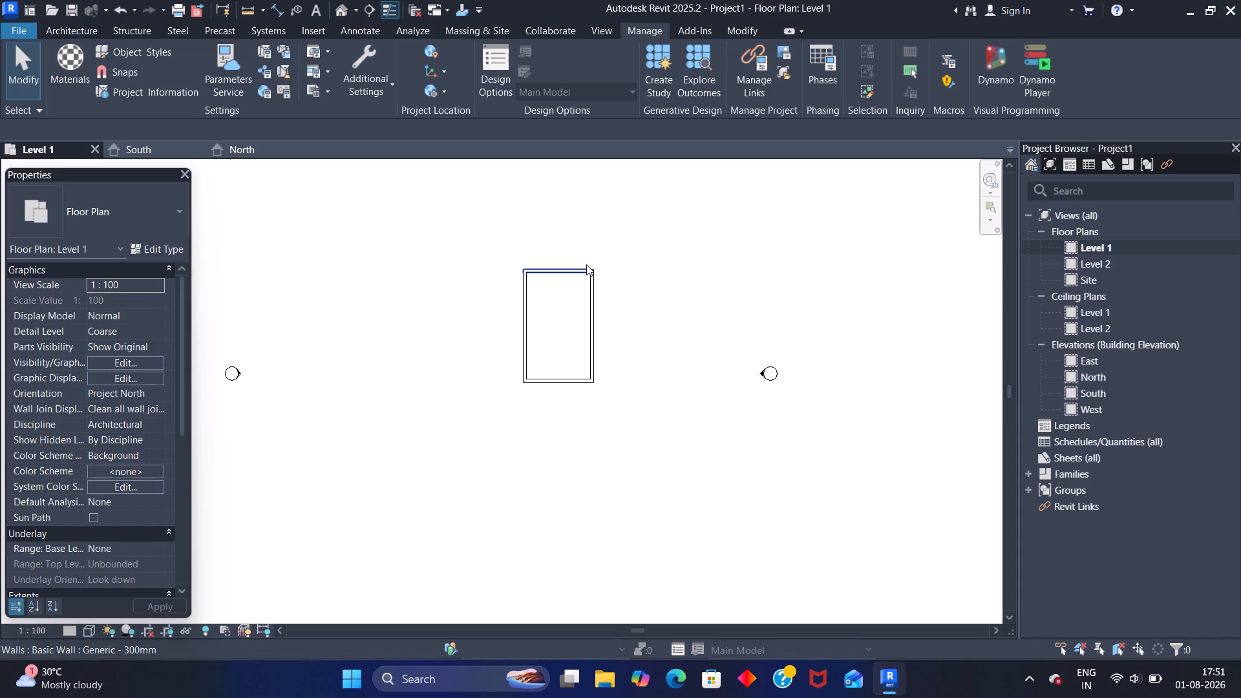
left_click_drag(614, 408, 477, 243)
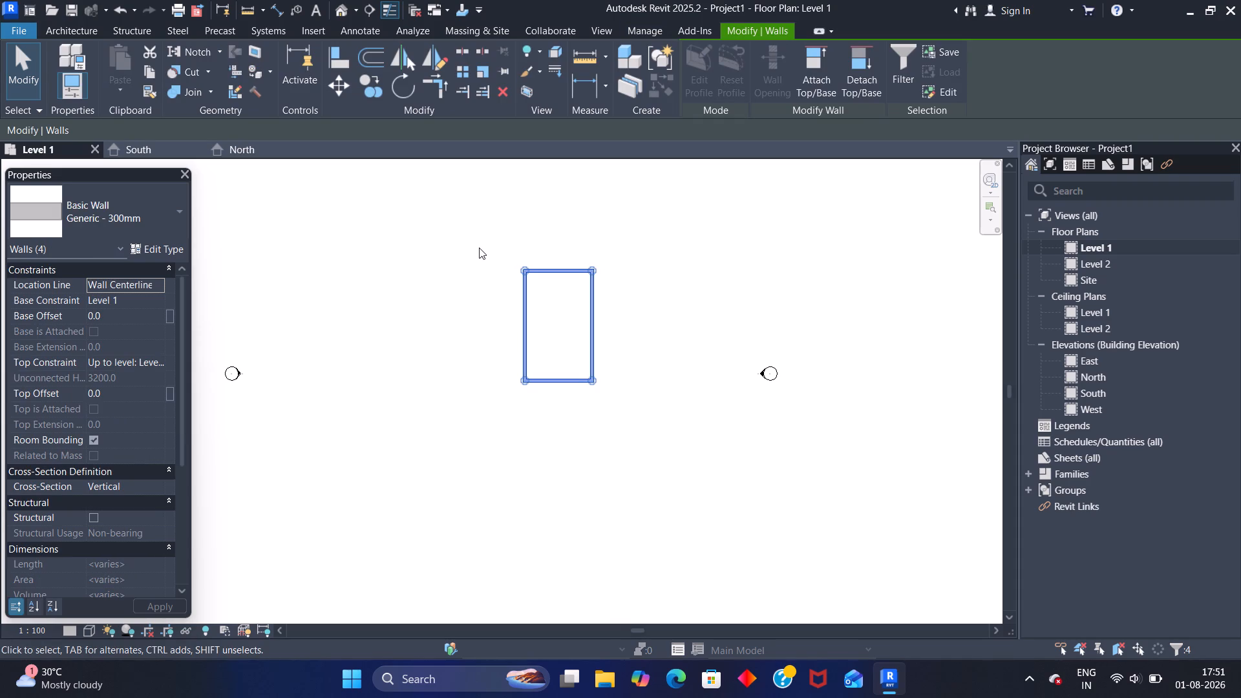
key("Left")
key("Left")
key("Left")
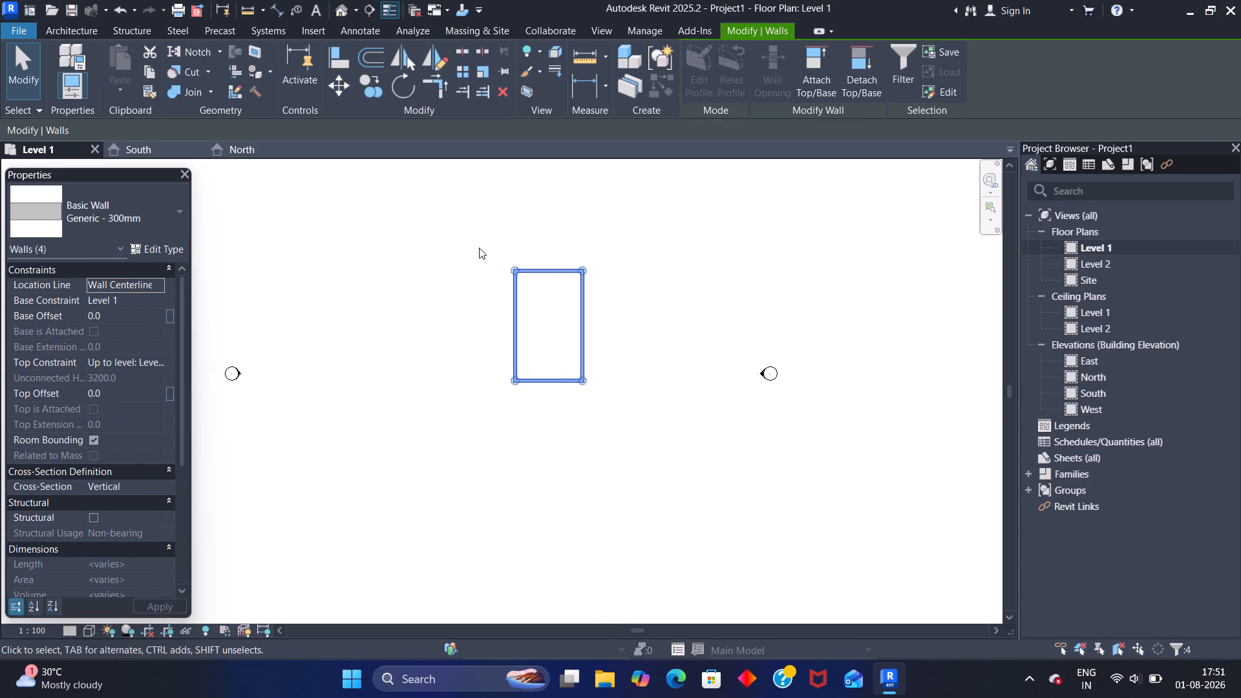
key("Left")
key("Left")
key("Left")
key("Left")
key("Left")
key("Left")
key("Left")
key("Left")
key("Left")
key("Left")
key("Left")
key("Left")
key("Left")
key("Left")
key("Left")
key("Left")
key("Left")
key("Left")
key("Left")
key("Left")
key("Left")
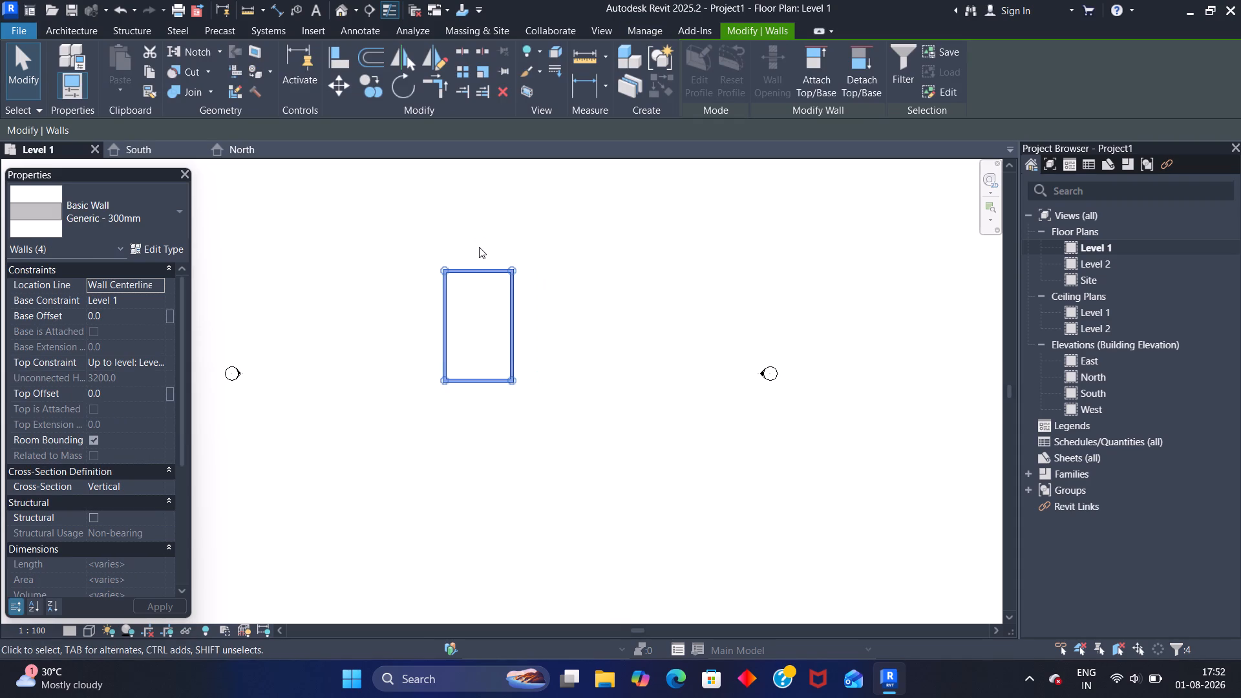
key("Down")
key("Down")
key("Down")
key("Down")
key("Down")
key("Down")
key("Down")
key("Down")
key("Down")
key("Down")
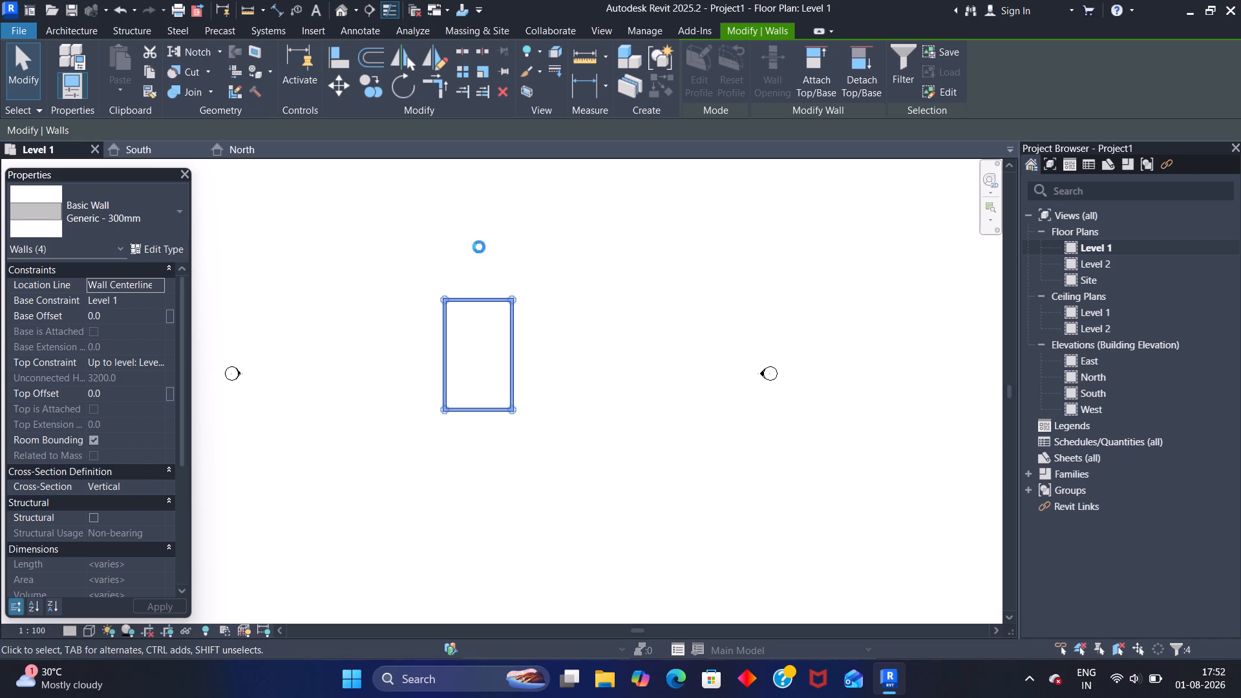
key("Down")
key("Down")
key("Escape")
key("Escape")
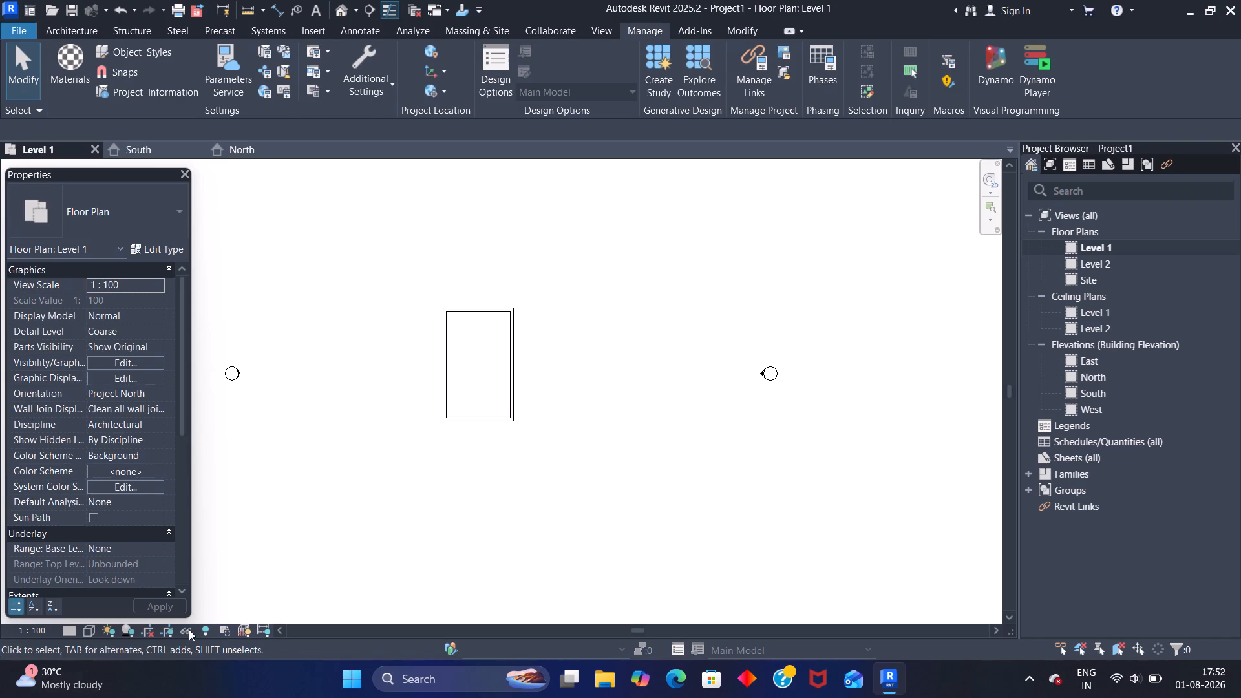
Start the Wall command and look through the available wall types for the new walls.
middle_click_drag(325, 303, 397, 303)
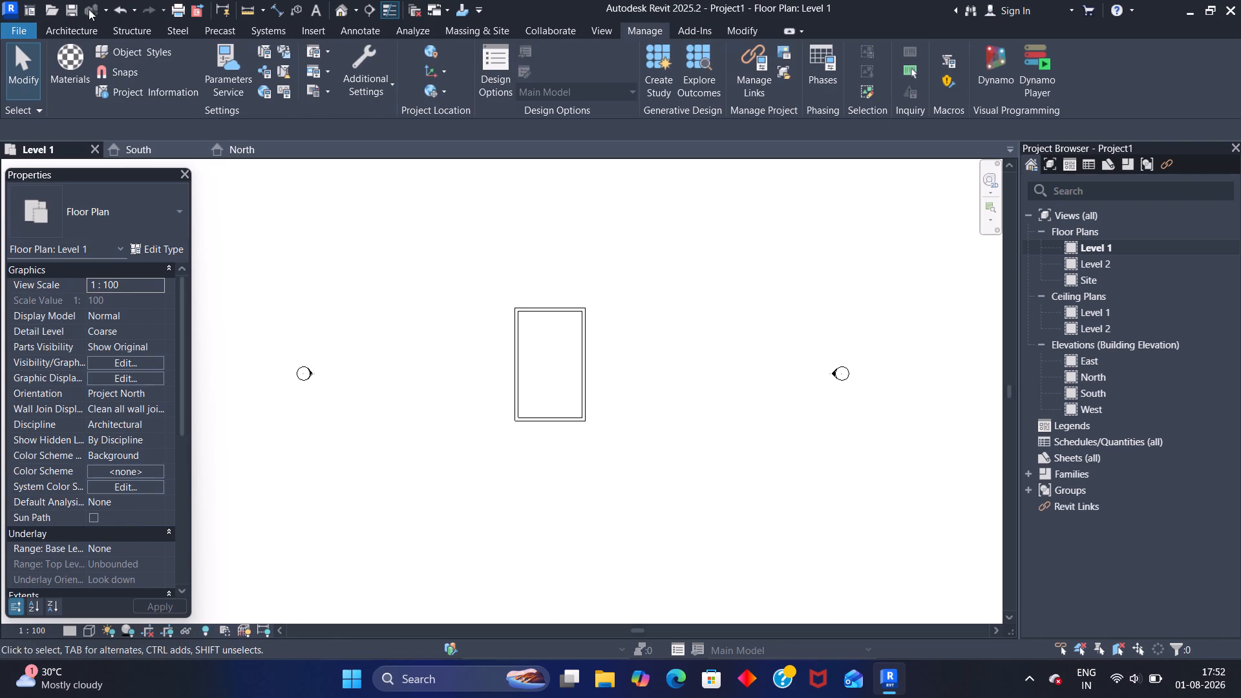
left_click(81, 24)
left_click(64, 52)
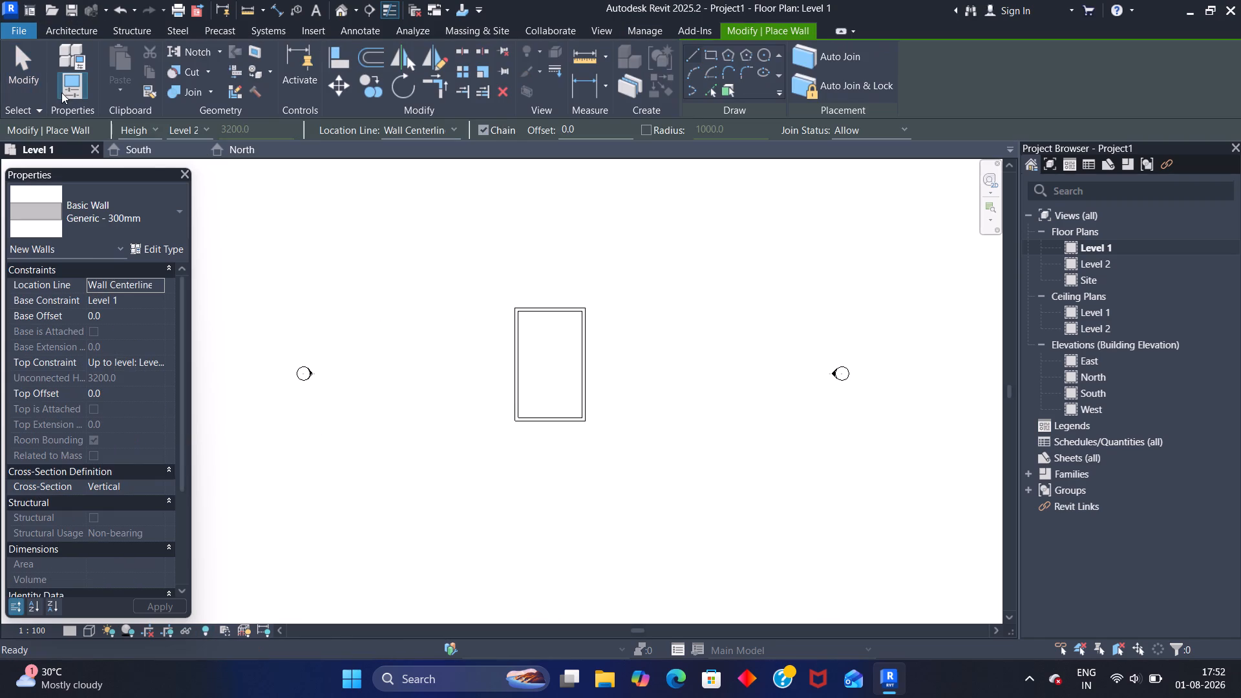
left_click(179, 211)
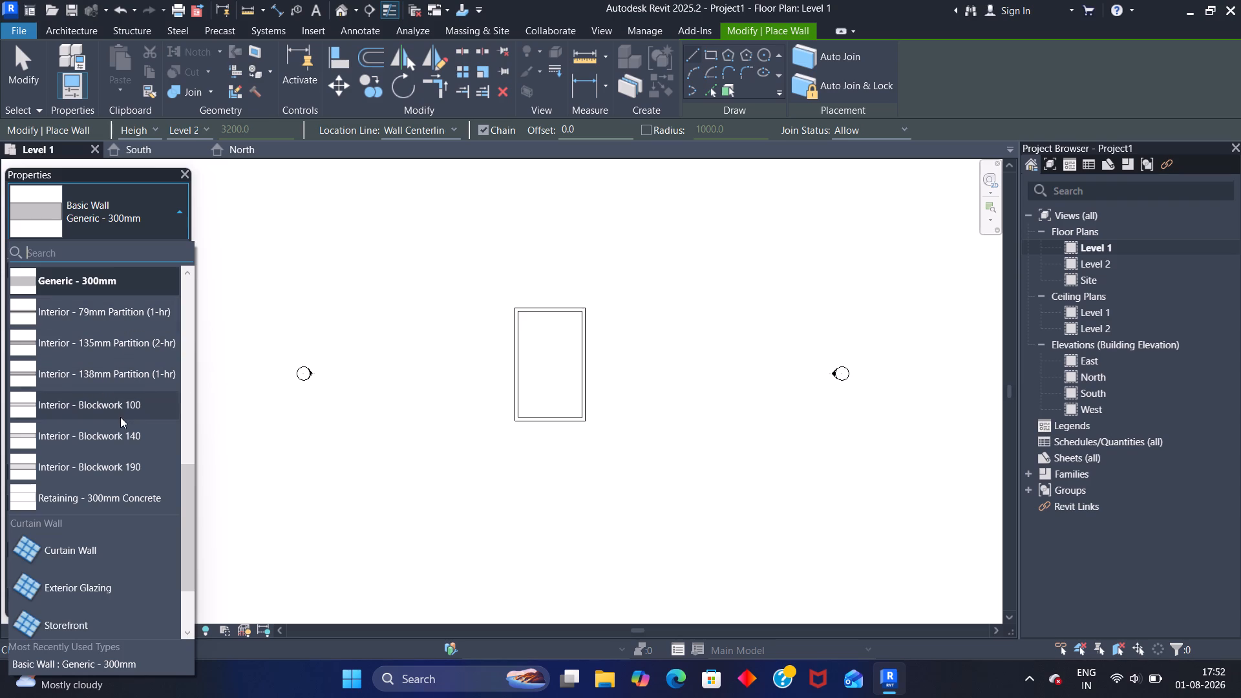
scroll(114, 418, "down", 4)
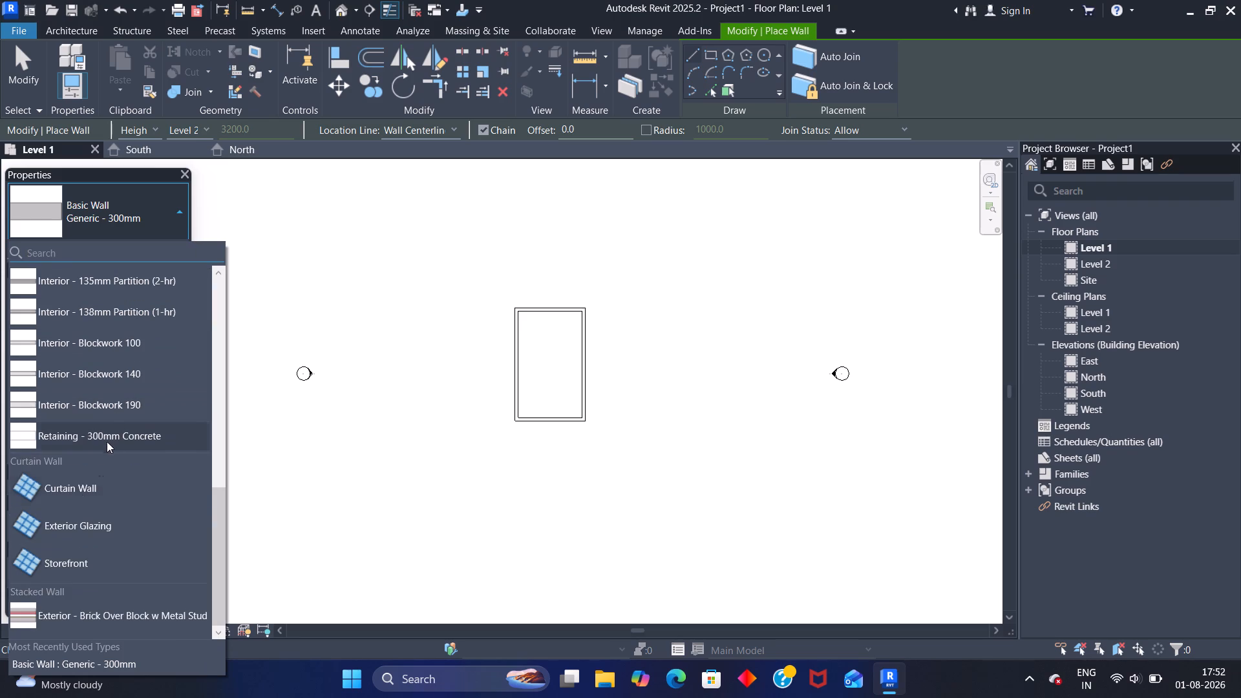
scroll(93, 480, "down", 3)
scroll(83, 609, "down", 7)
scroll(134, 555, "up", 6)
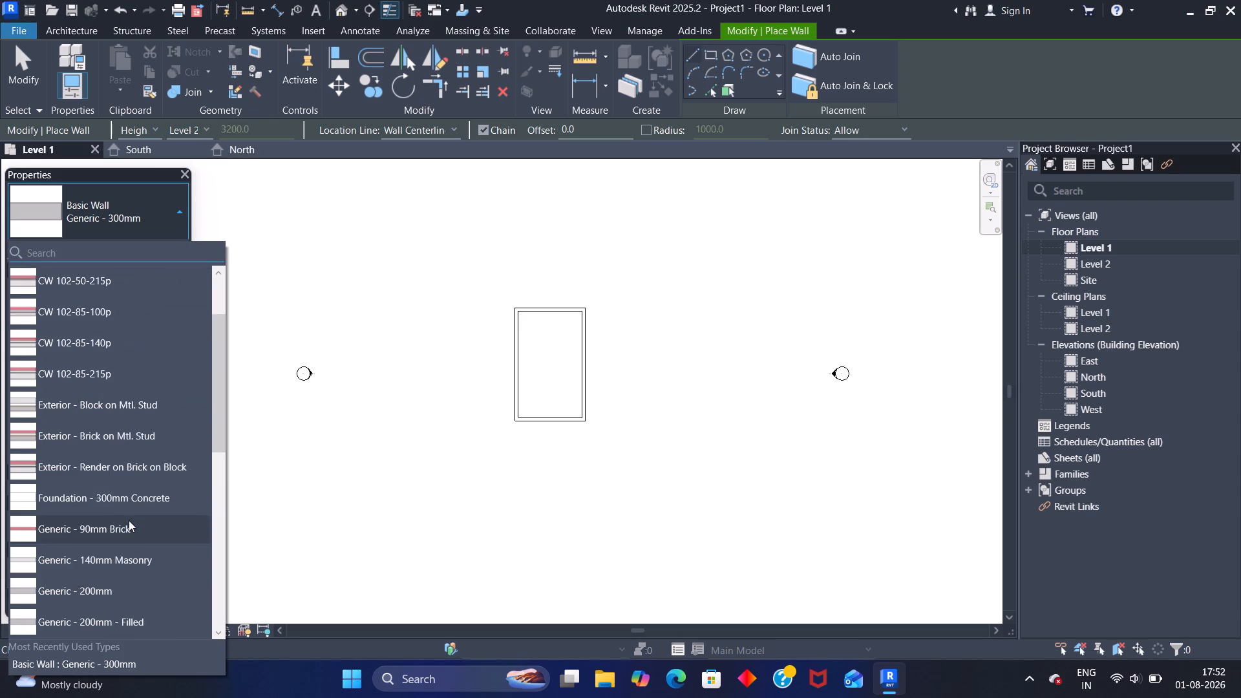
scroll(129, 520, "up", 8)
scroll(113, 361, "down", 2)
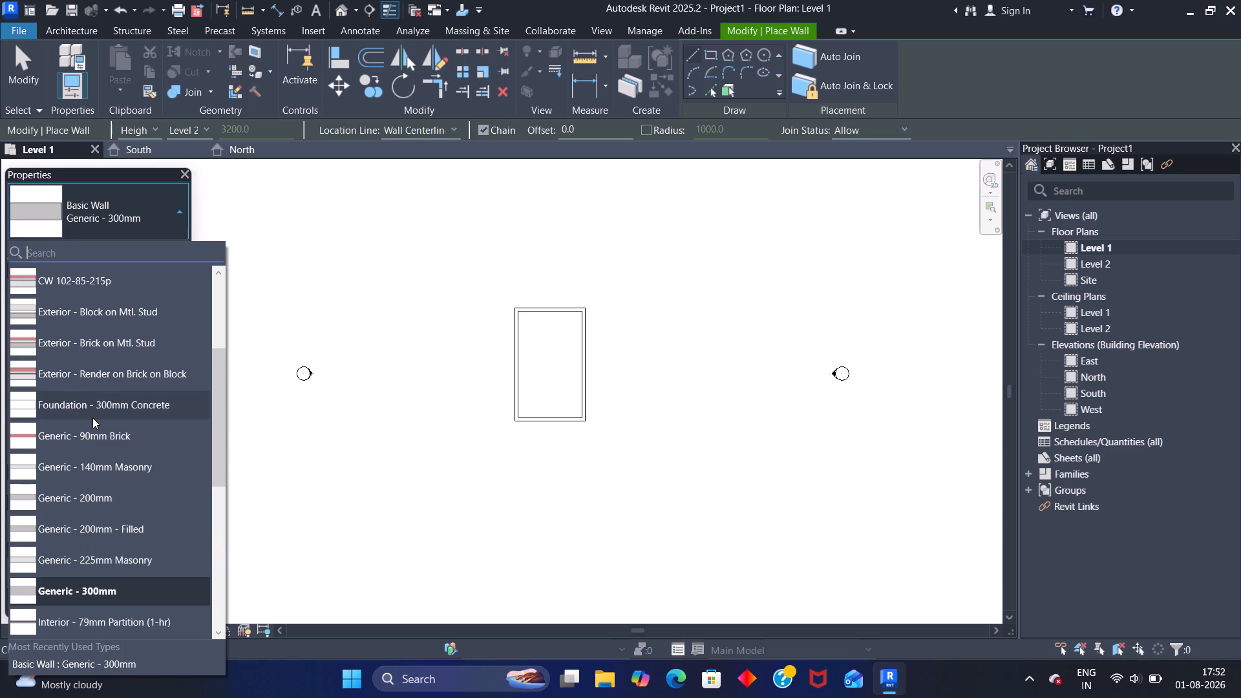
scroll(92, 418, "down", 2)
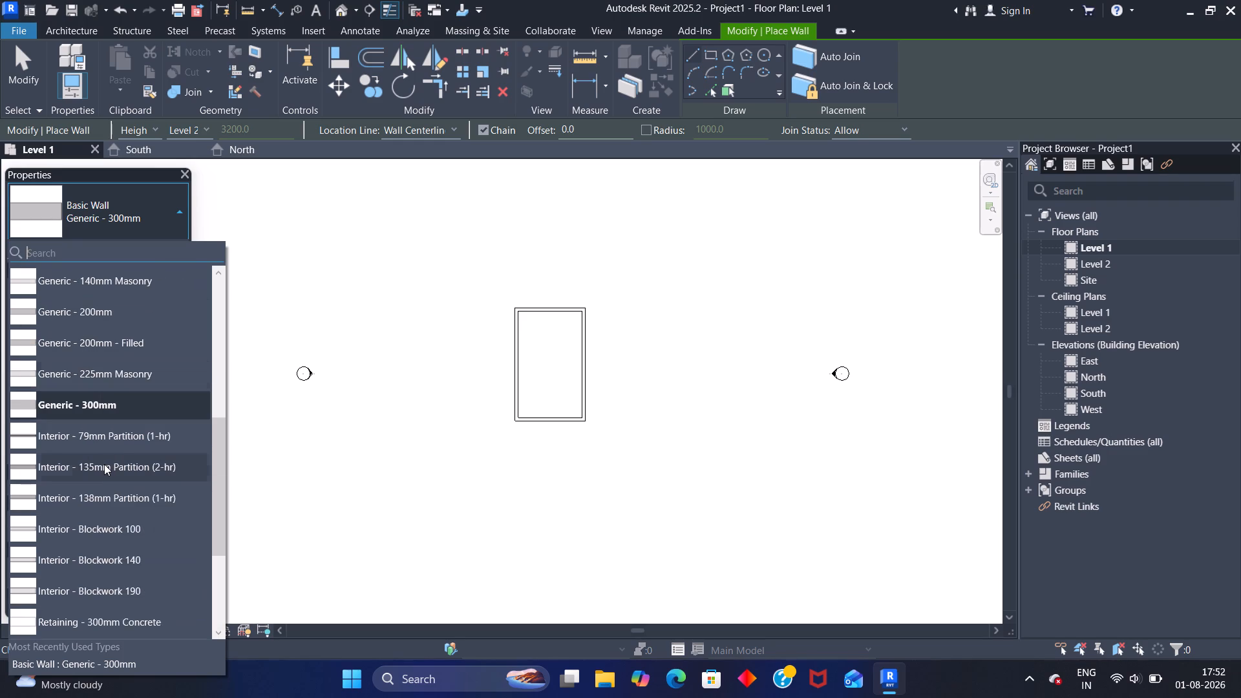
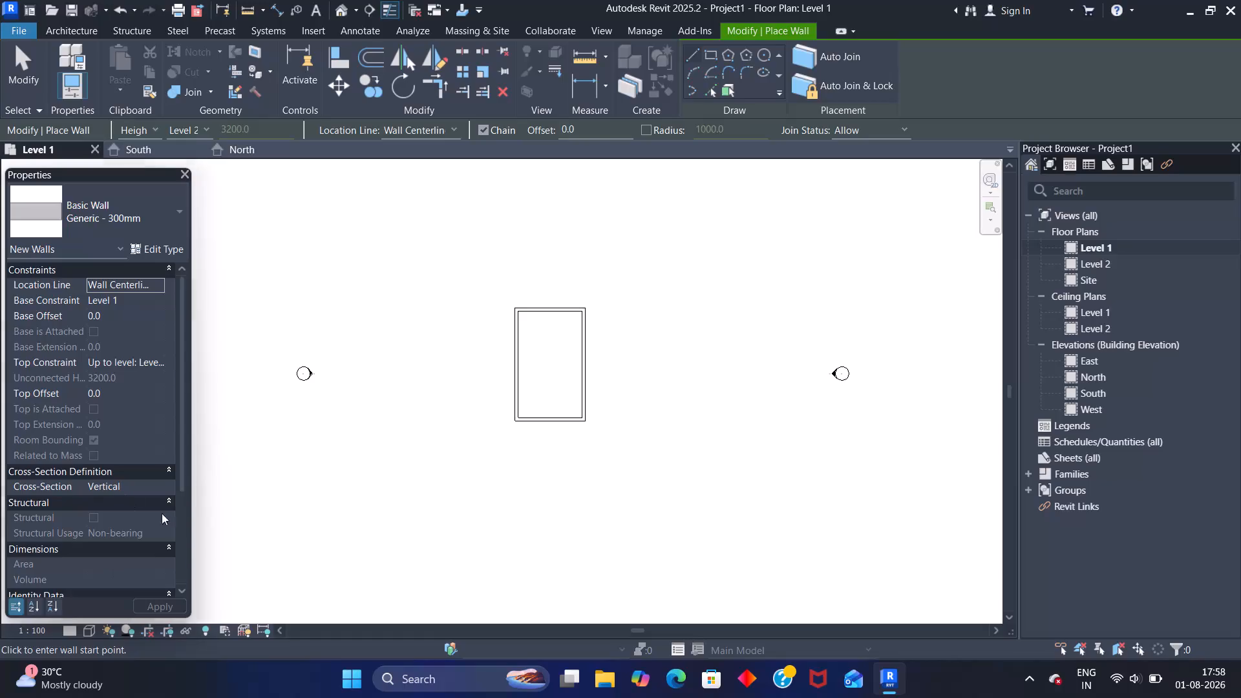
Set the type for the new walls to Generic - 140mm Masonry.
middle_click_drag(524, 360, 410, 340)
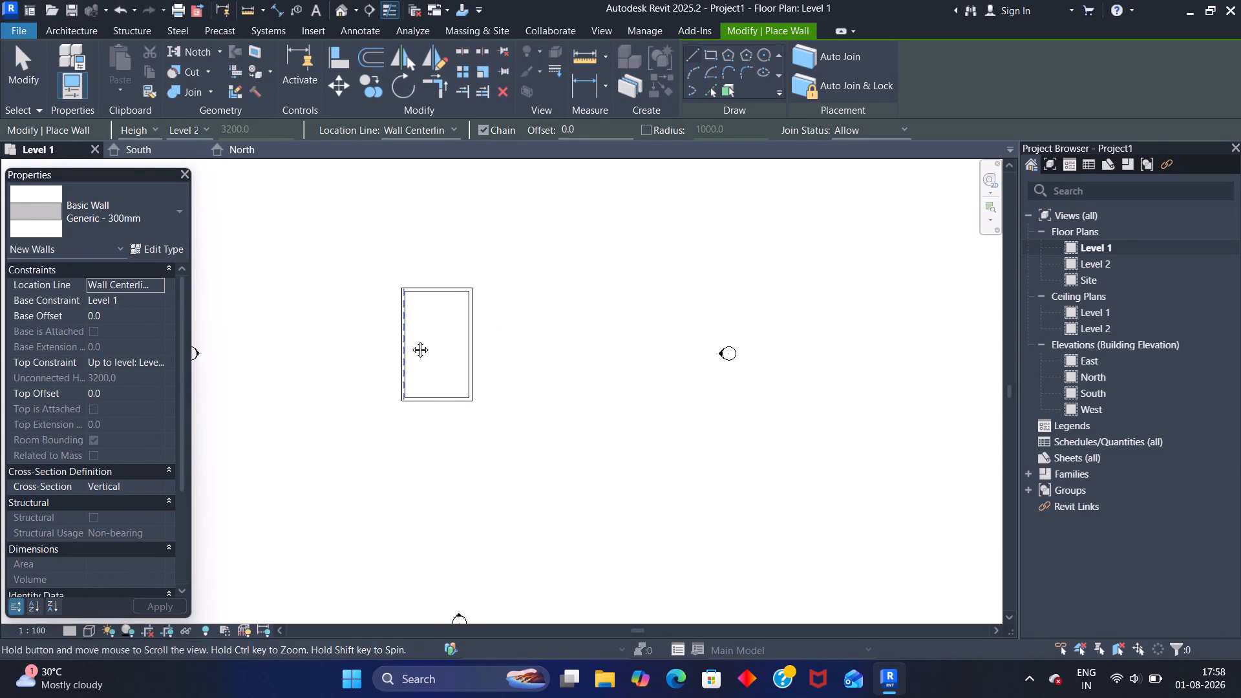
middle_click_drag(410, 340, 412, 337)
scroll(438, 332, "up", 6)
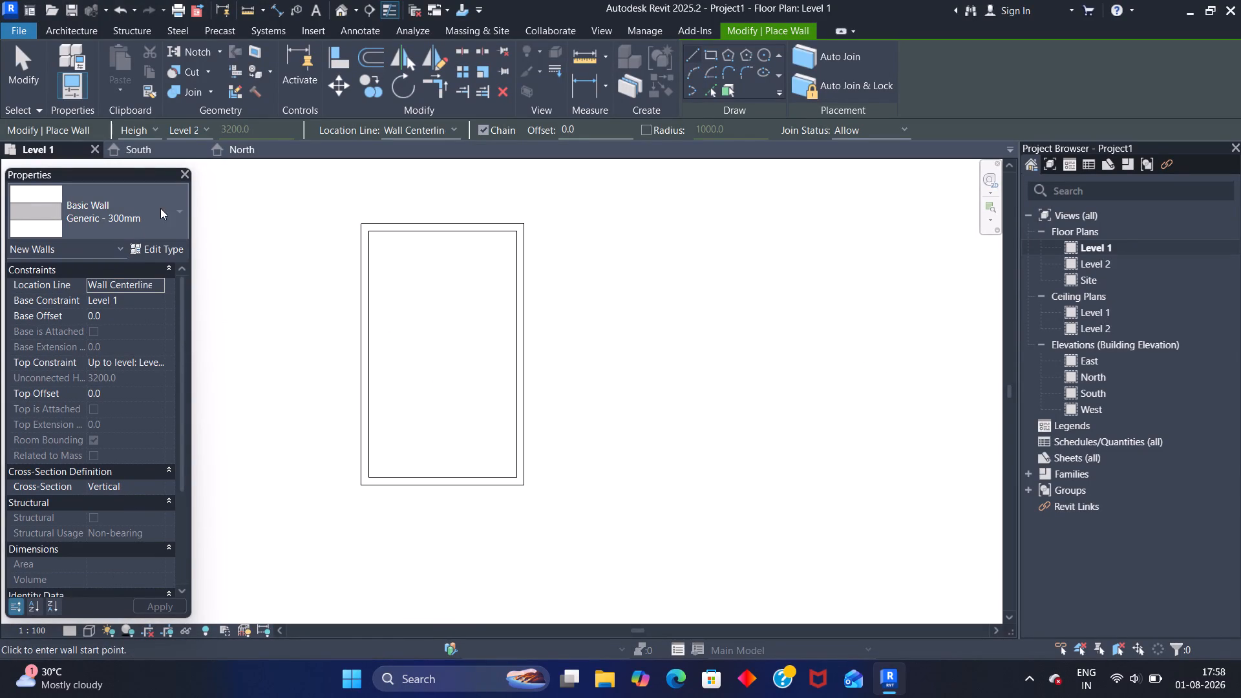
left_click(182, 211)
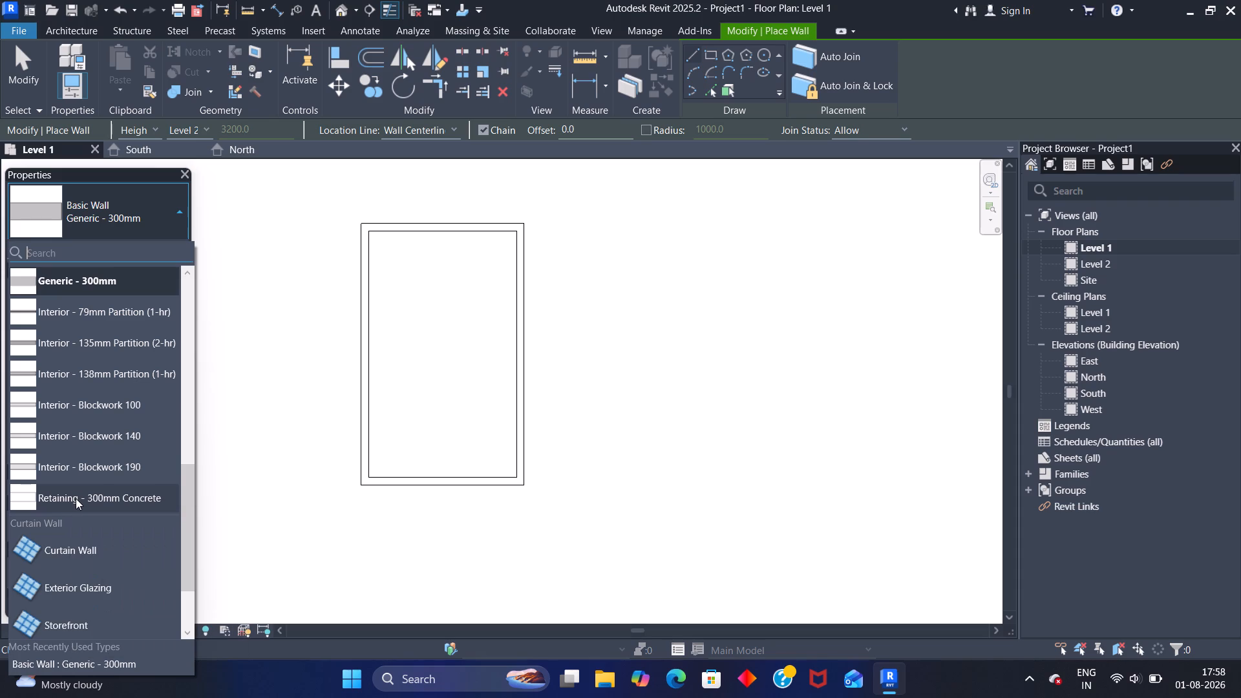
scroll(83, 429, "up", 1)
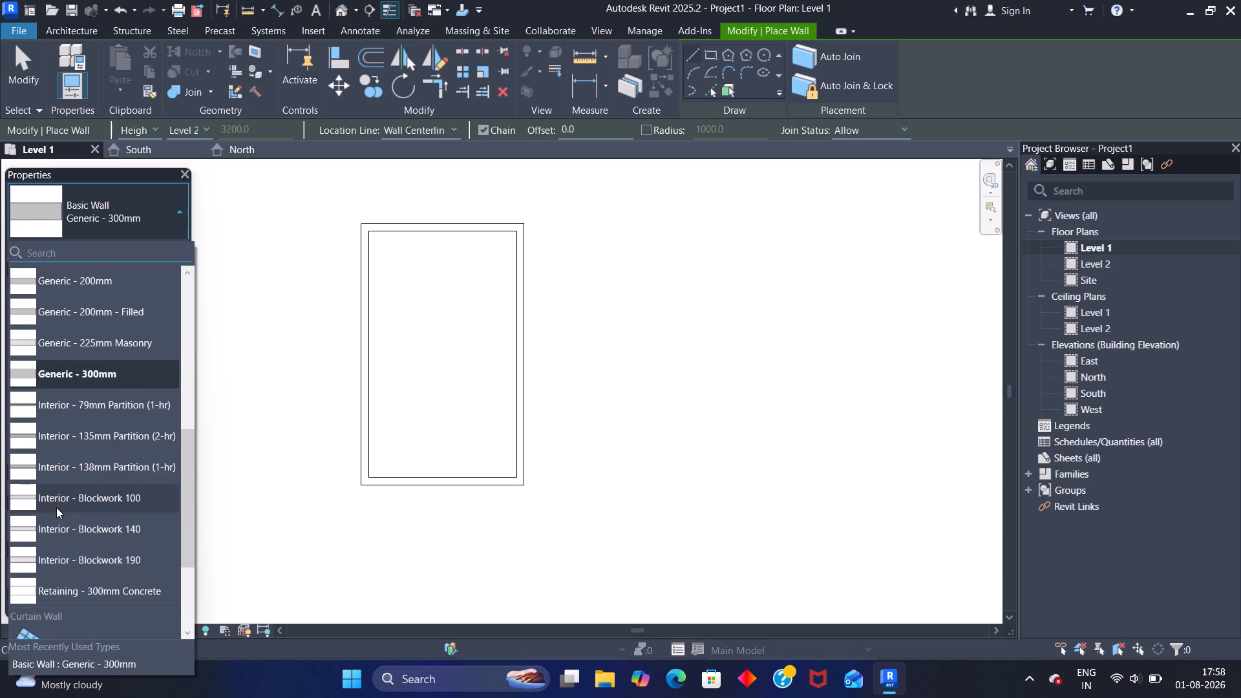
scroll(67, 499, "up", 3)
scroll(70, 464, "down", 1)
scroll(70, 441, "up", 3)
scroll(74, 430, "down", 3)
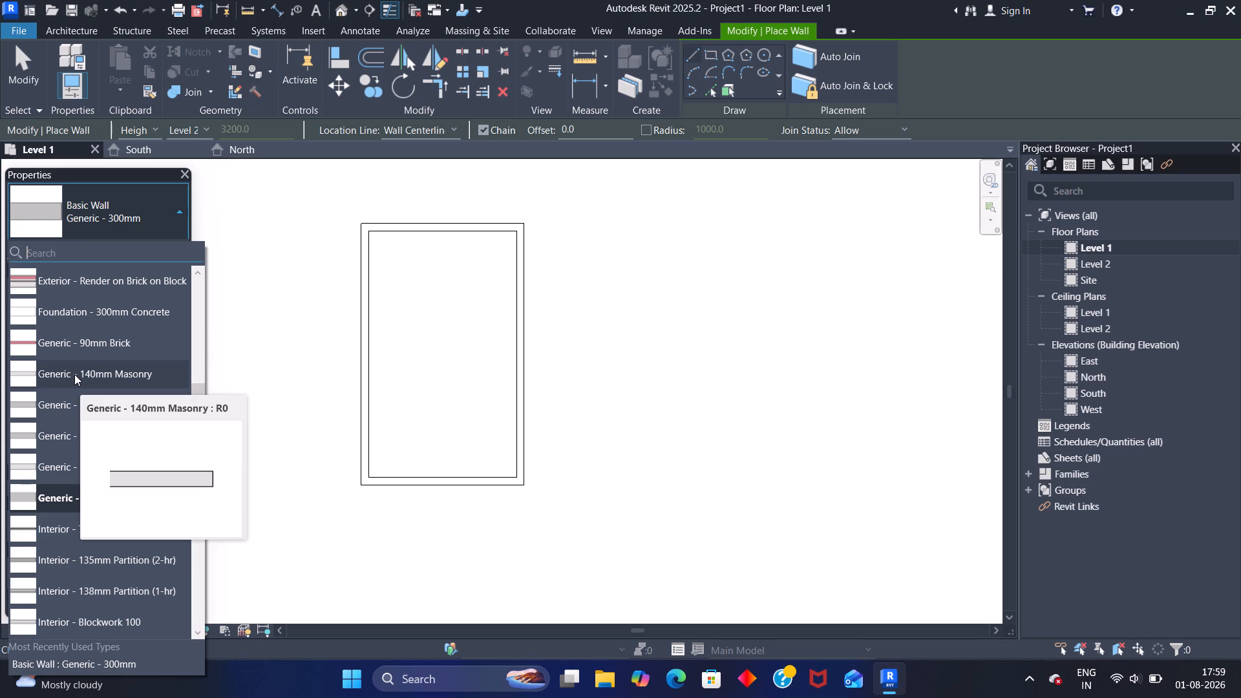
left_click(133, 377)
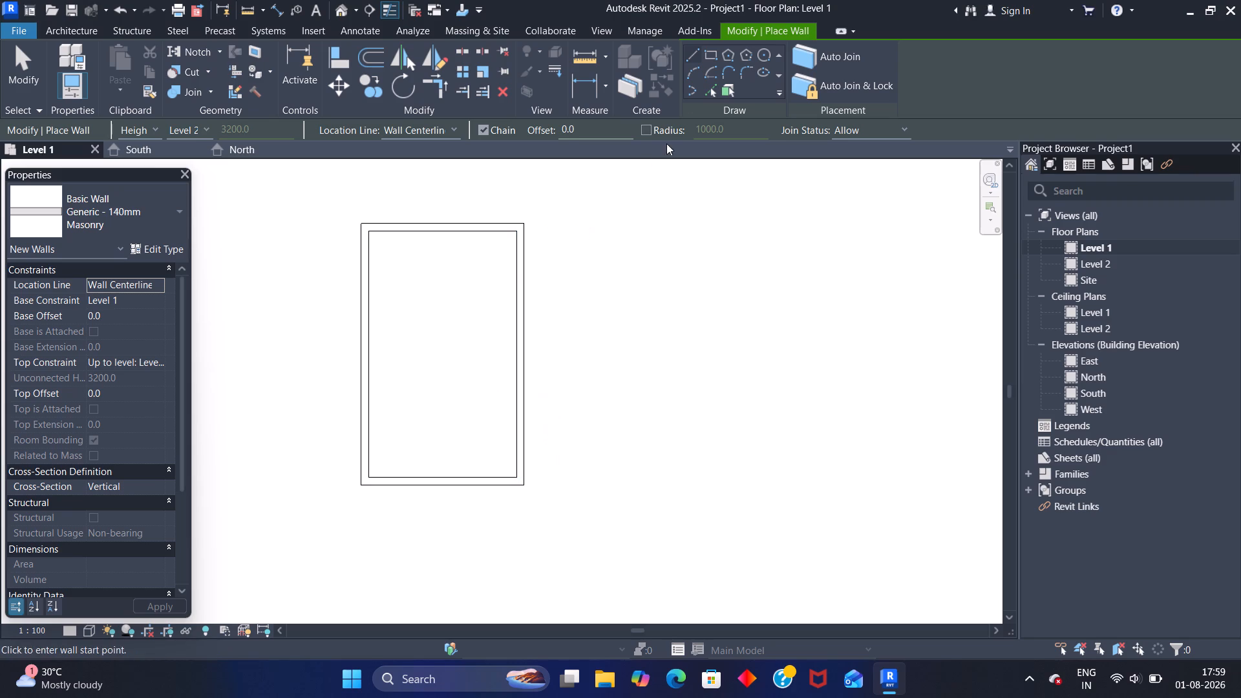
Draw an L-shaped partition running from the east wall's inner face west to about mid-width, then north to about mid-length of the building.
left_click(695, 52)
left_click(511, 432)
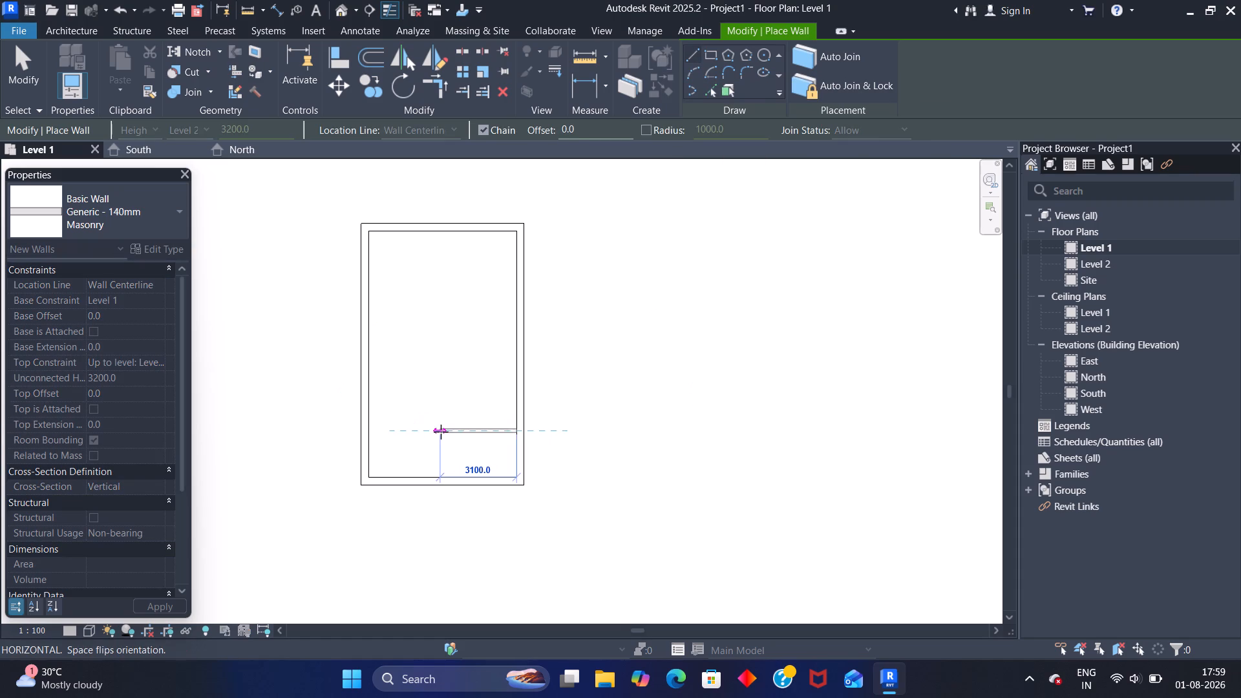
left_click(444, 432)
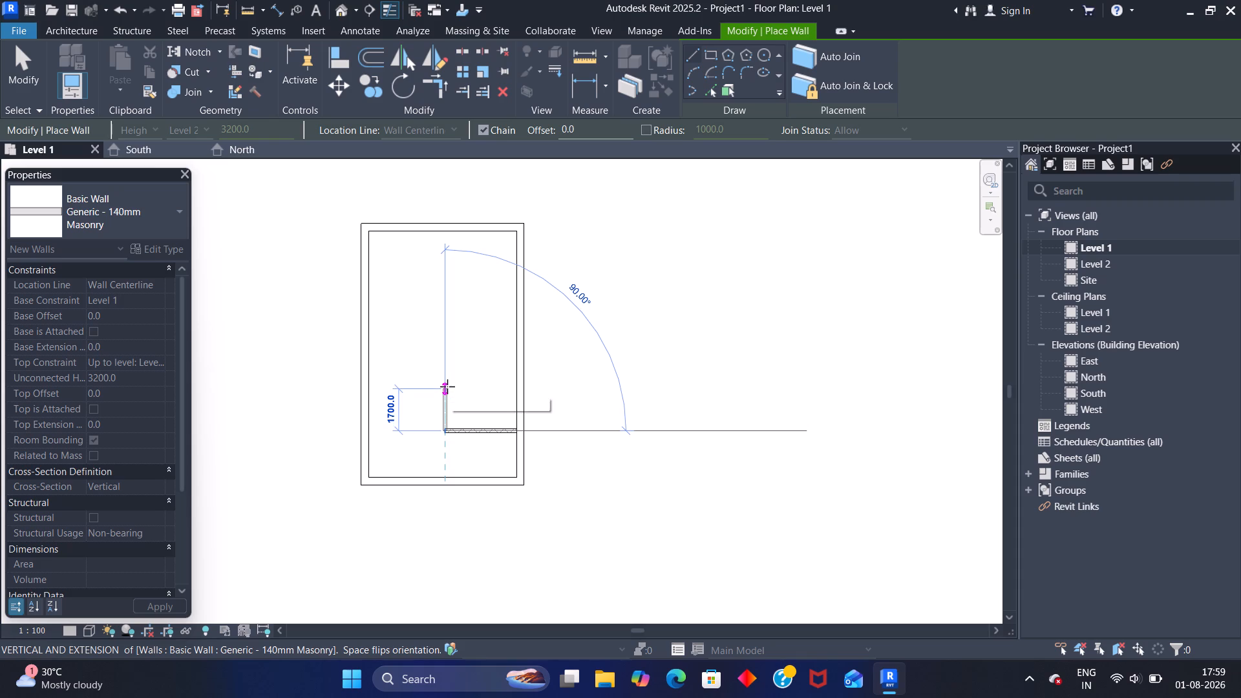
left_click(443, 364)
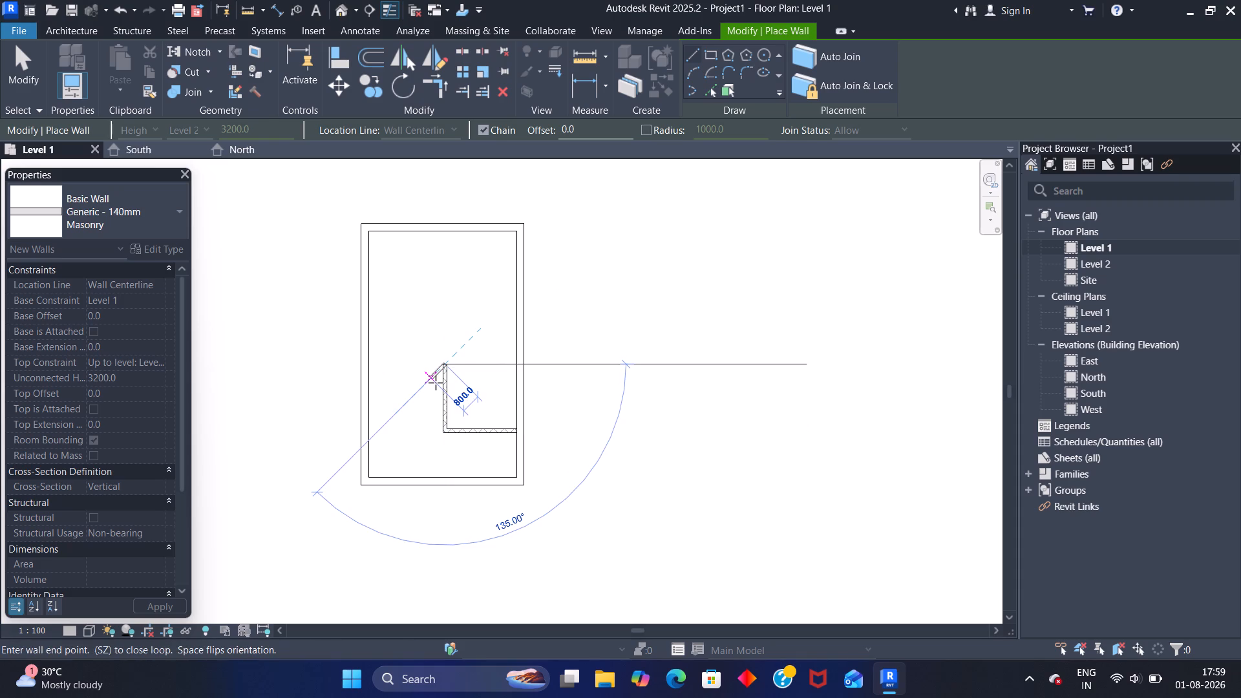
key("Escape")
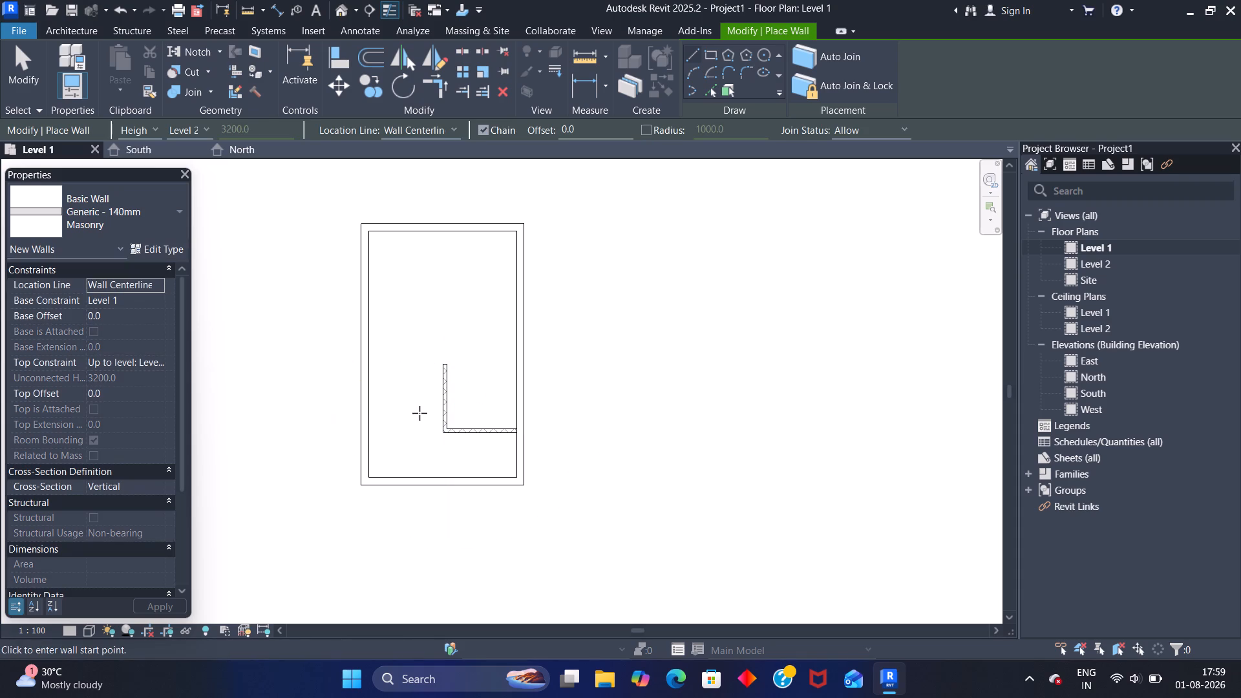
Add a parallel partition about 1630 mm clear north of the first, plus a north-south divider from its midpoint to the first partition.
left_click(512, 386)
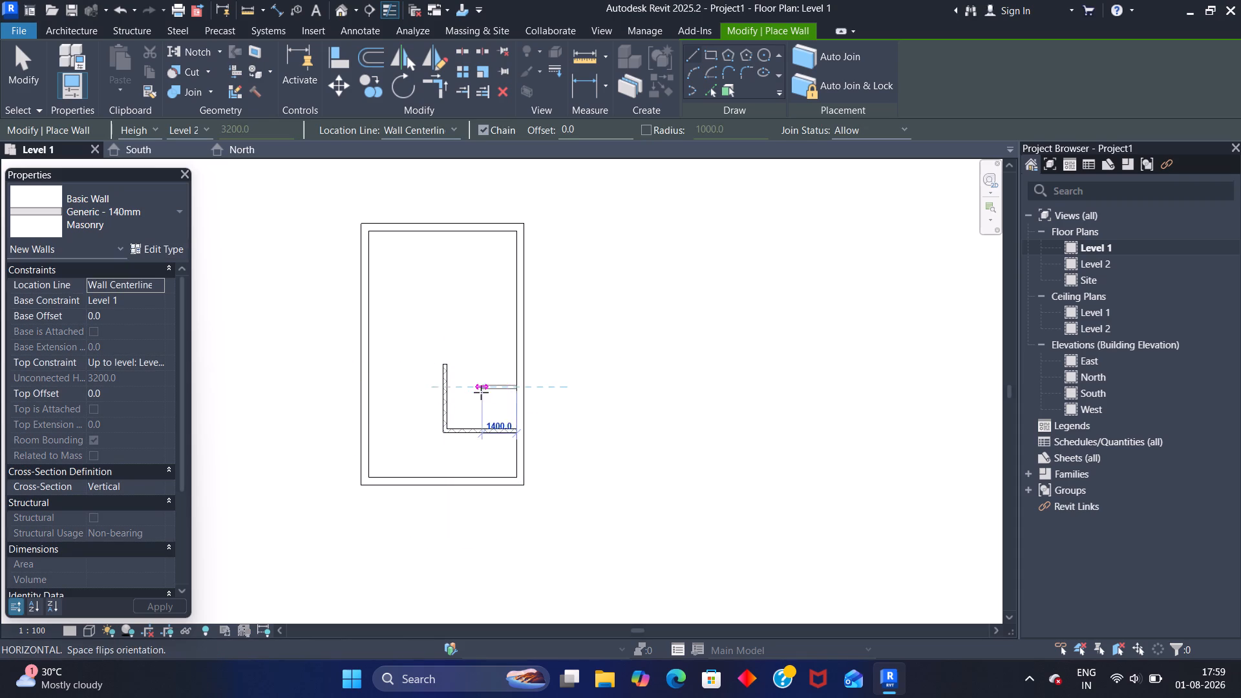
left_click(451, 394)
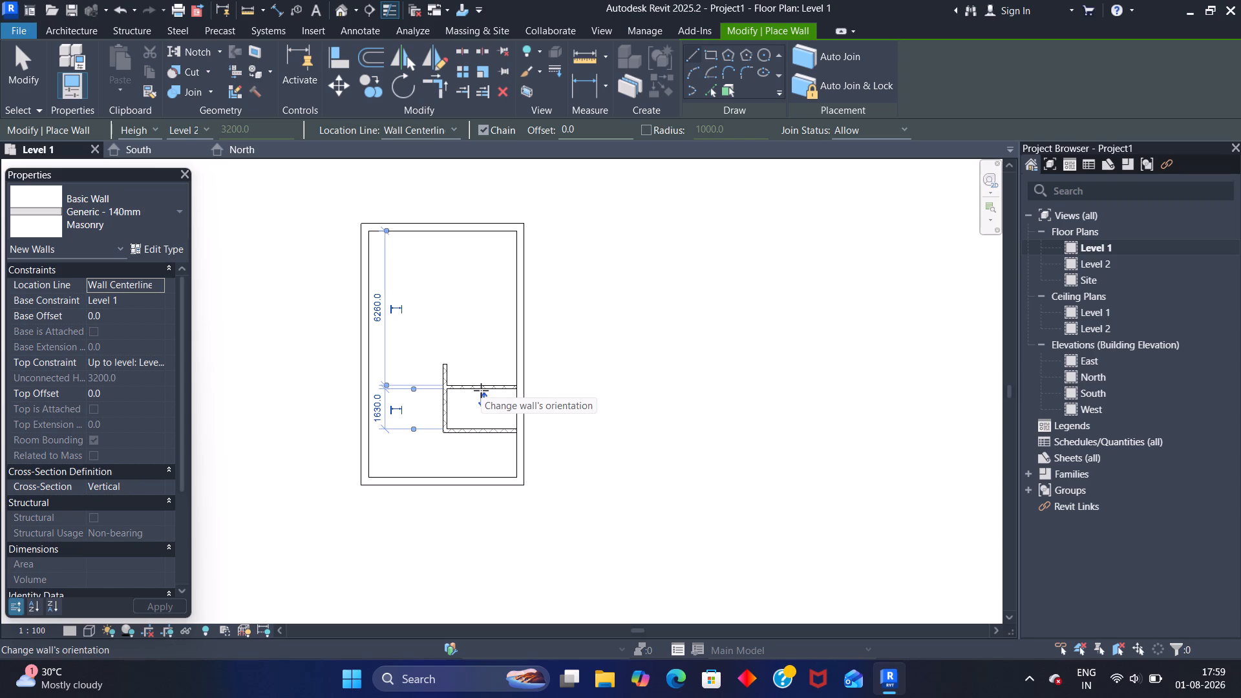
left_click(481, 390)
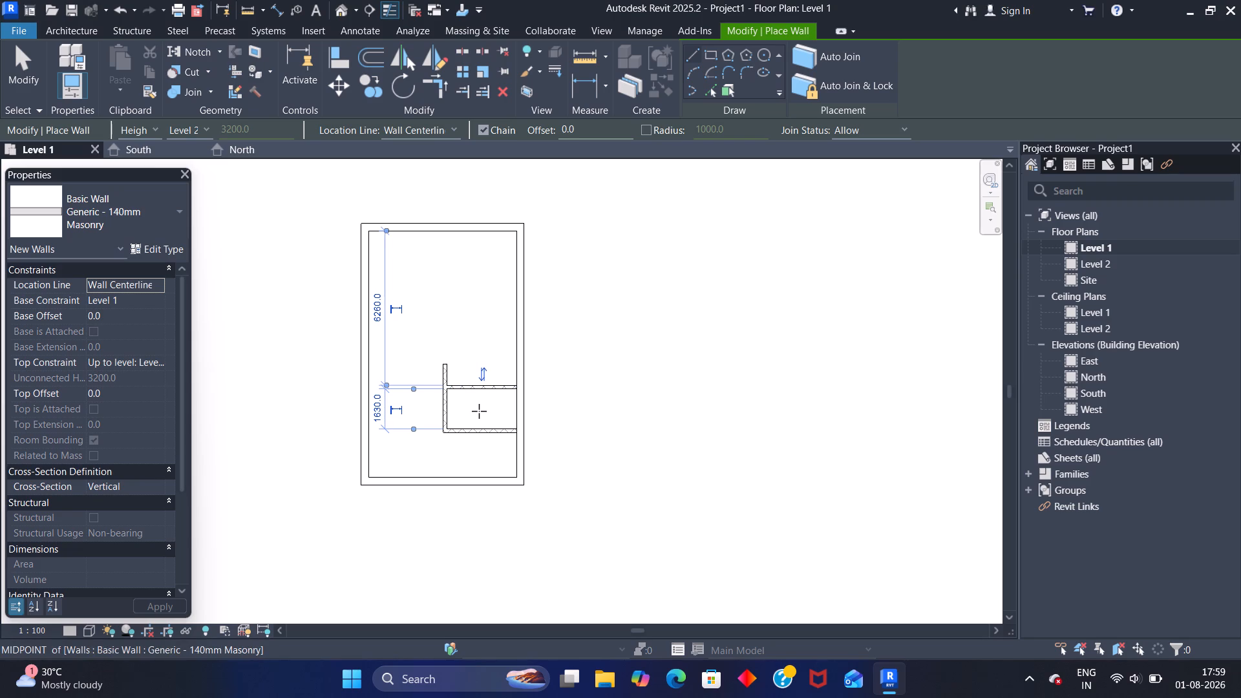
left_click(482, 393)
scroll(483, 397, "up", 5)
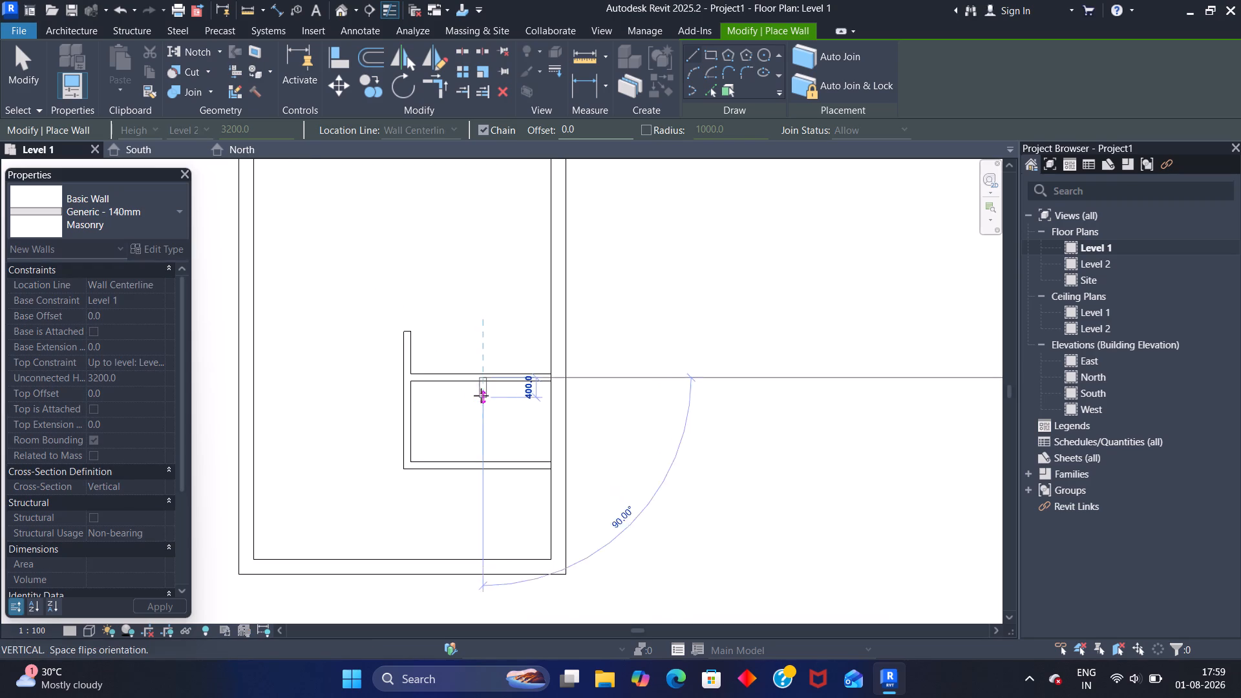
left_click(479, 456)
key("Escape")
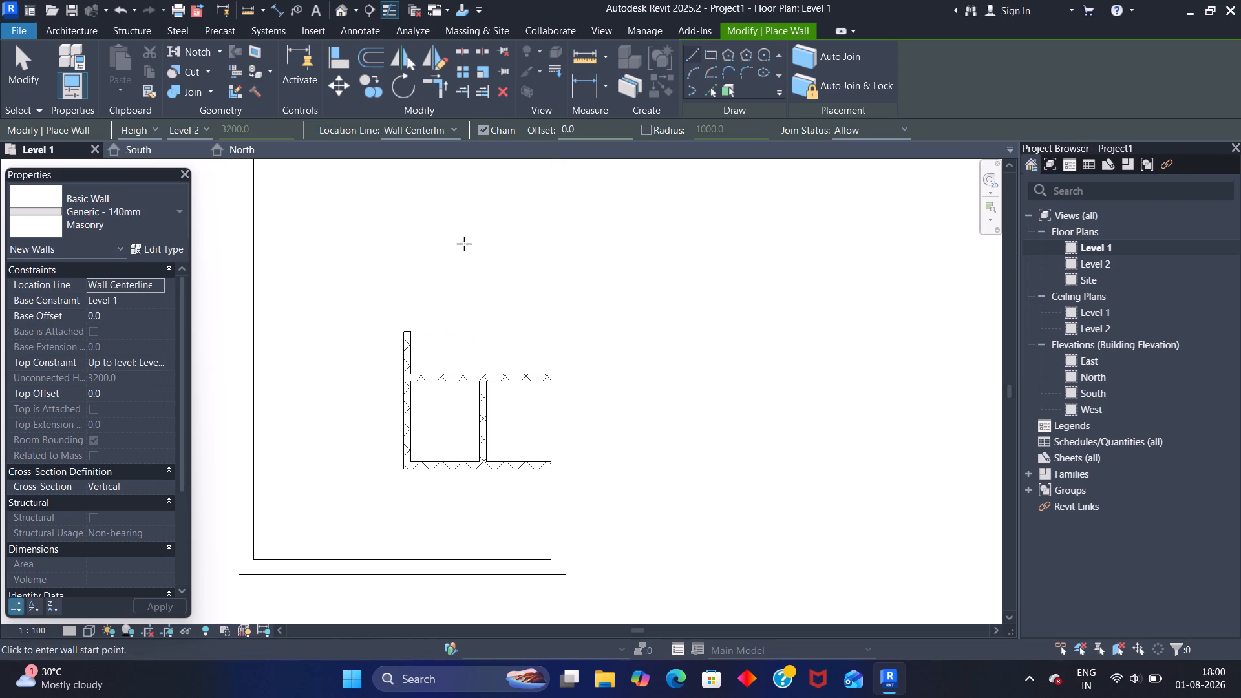
Open the default 3D view and examine the masonry partitions inside the perimeter walls.
scroll(406, 408, "up", 1)
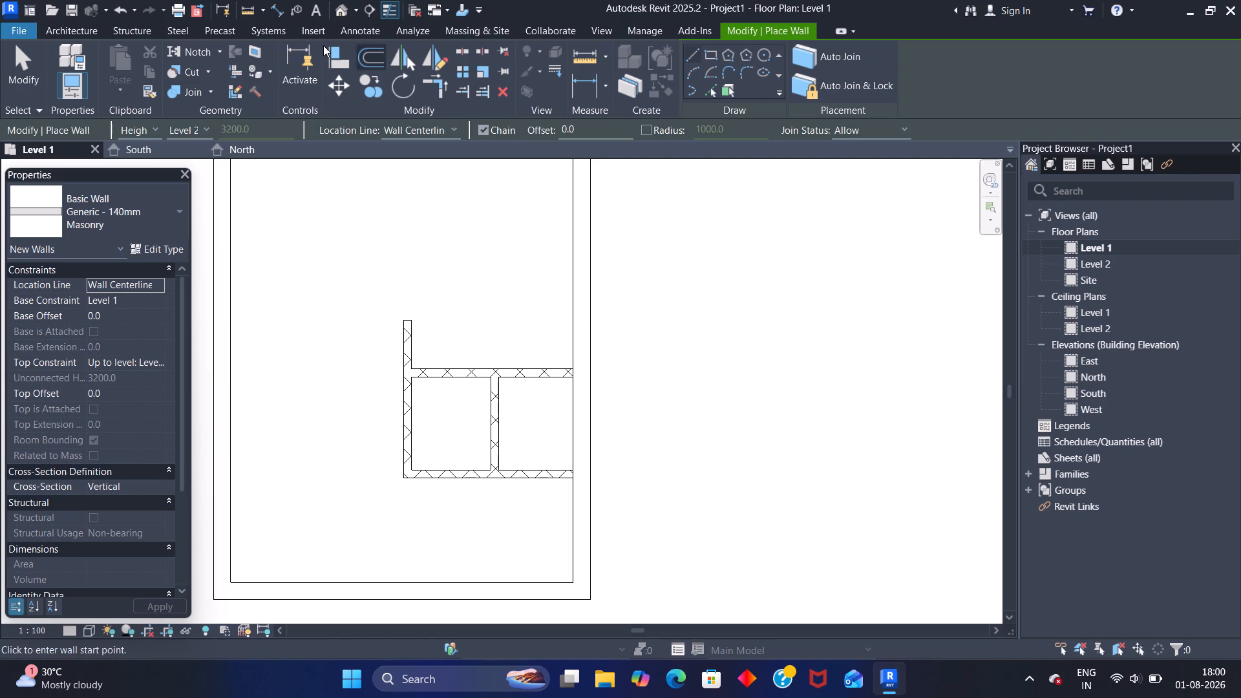
left_click(343, 9)
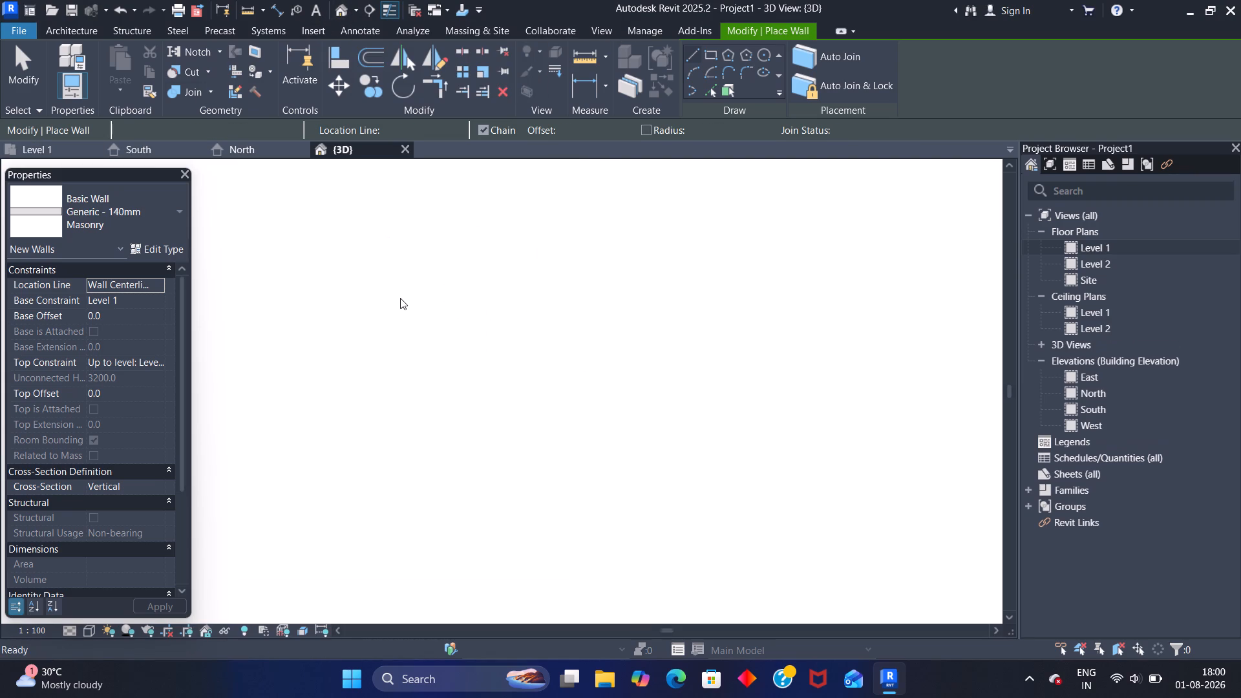
scroll(479, 397, "up", 12)
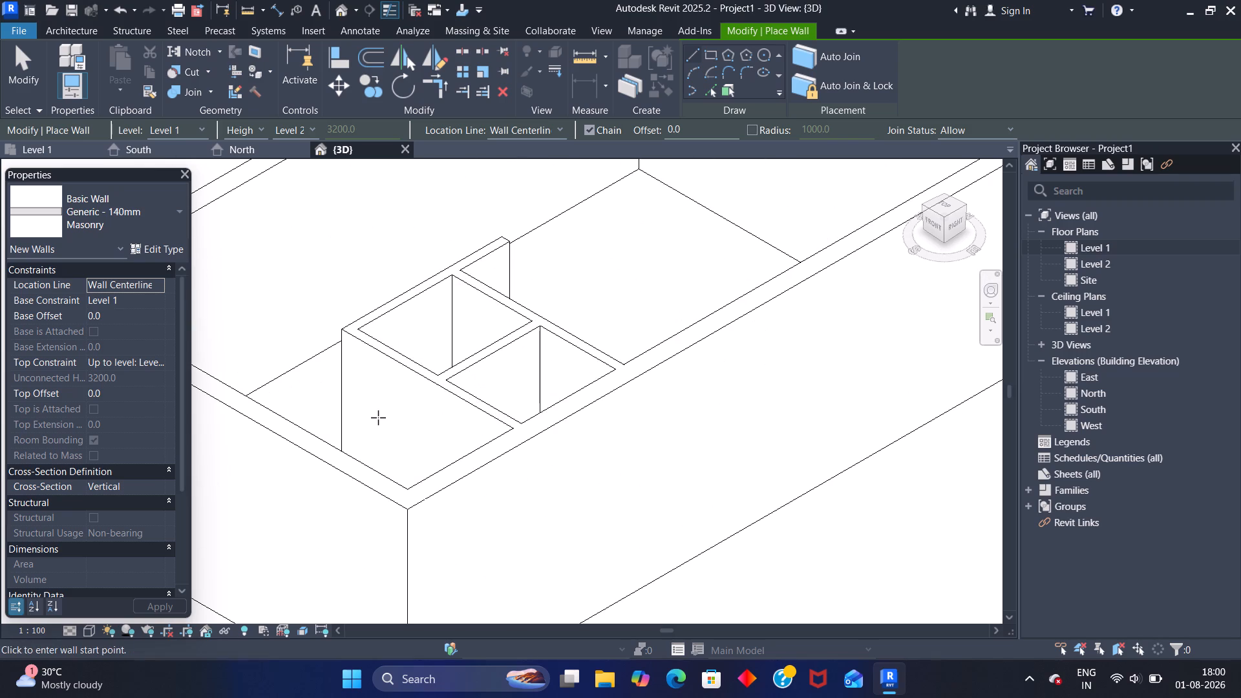
scroll(389, 421, "up", 7)
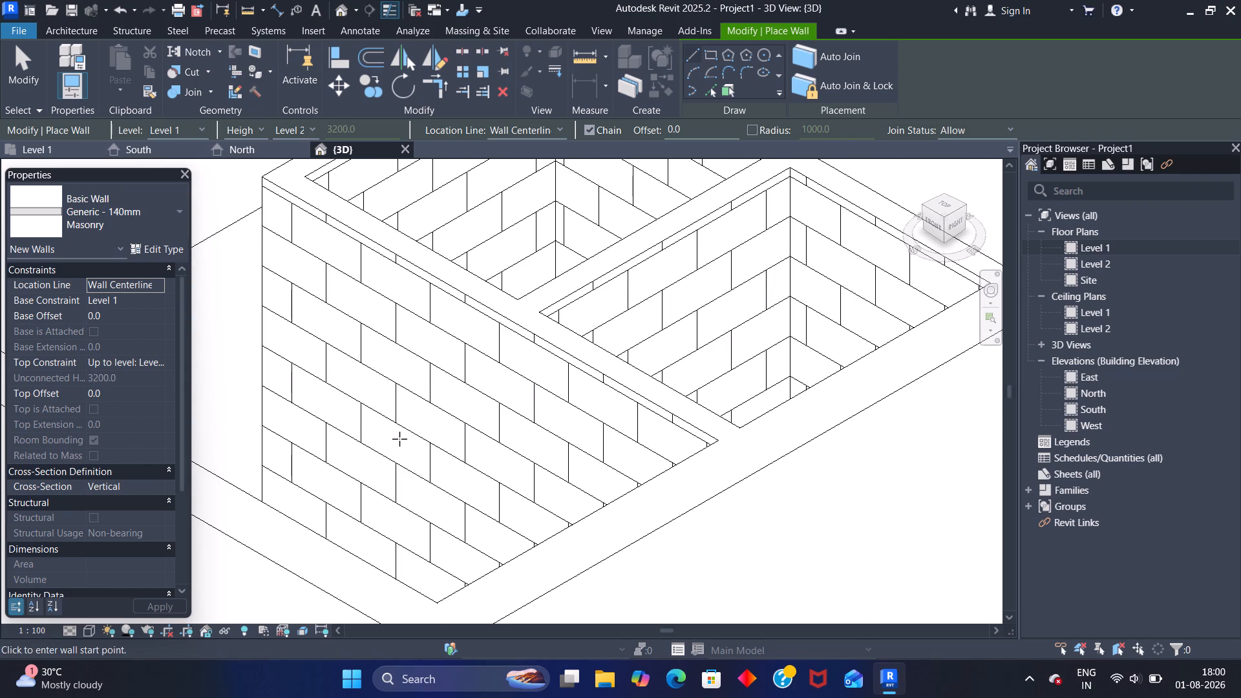
scroll(539, 461, "down", 3)
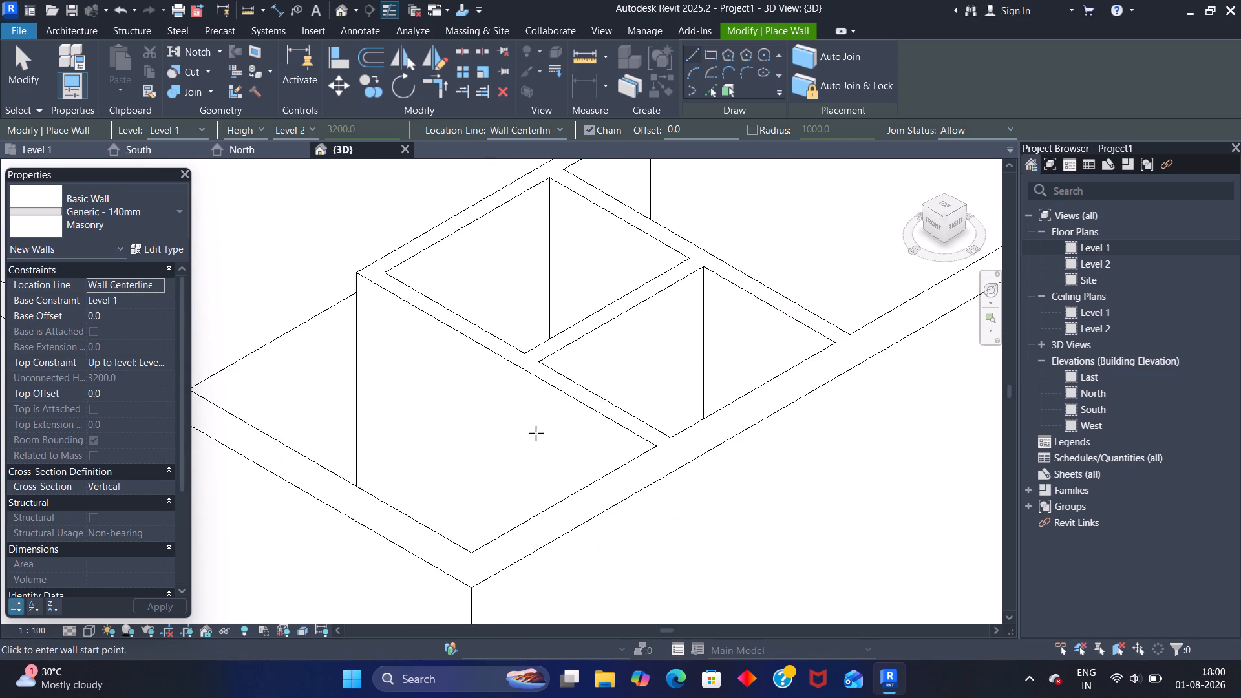
scroll(536, 433, "down", 6)
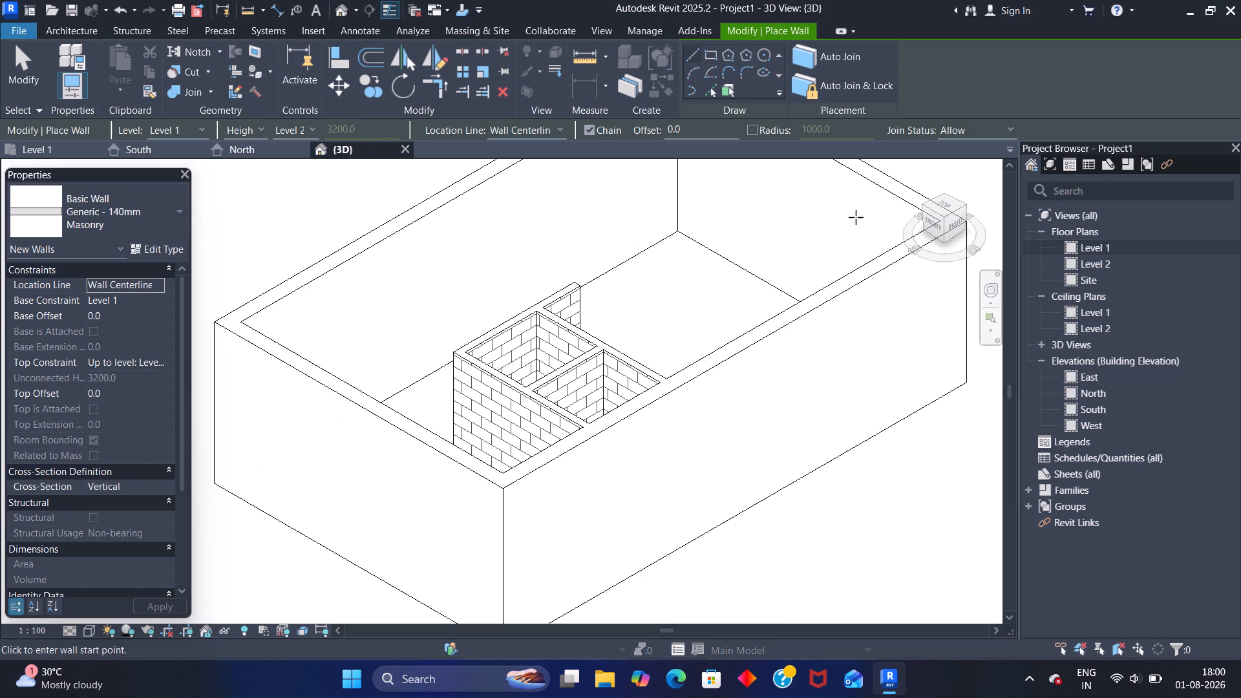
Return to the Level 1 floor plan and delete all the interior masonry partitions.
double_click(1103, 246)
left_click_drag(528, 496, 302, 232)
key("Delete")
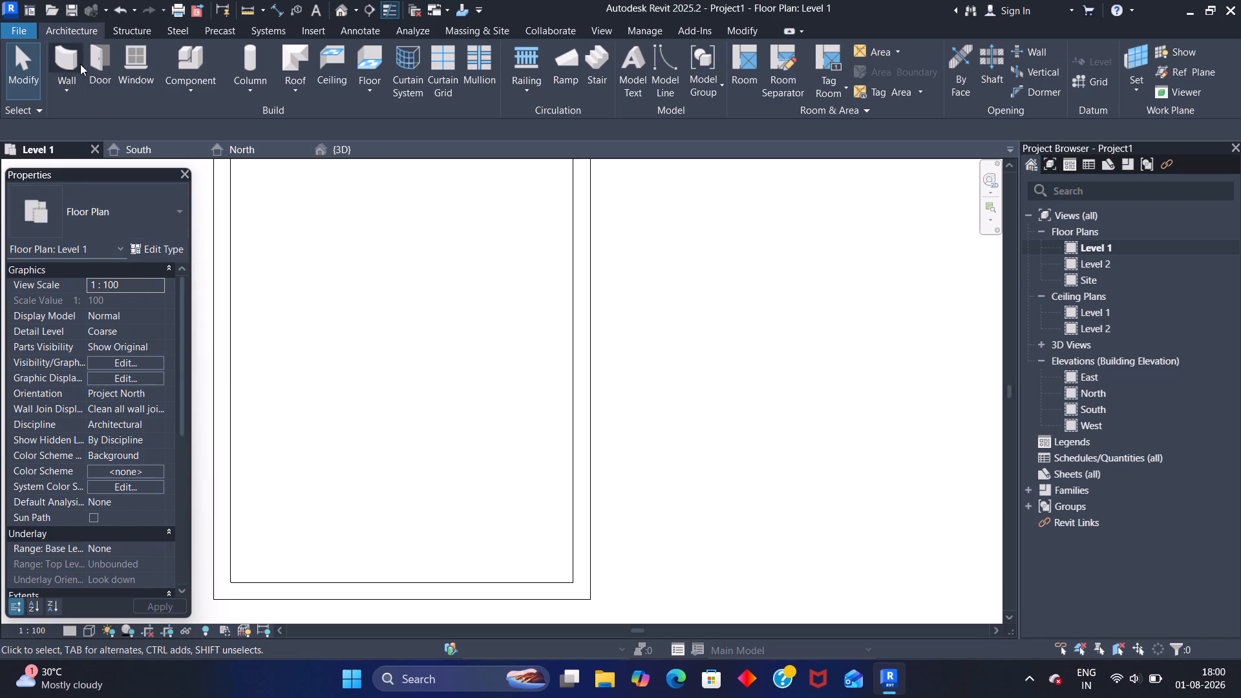
Start the Wall command and duplicate the Generic - 140mm Masonry type under the name "interoir wall 150mm".
left_click(63, 51)
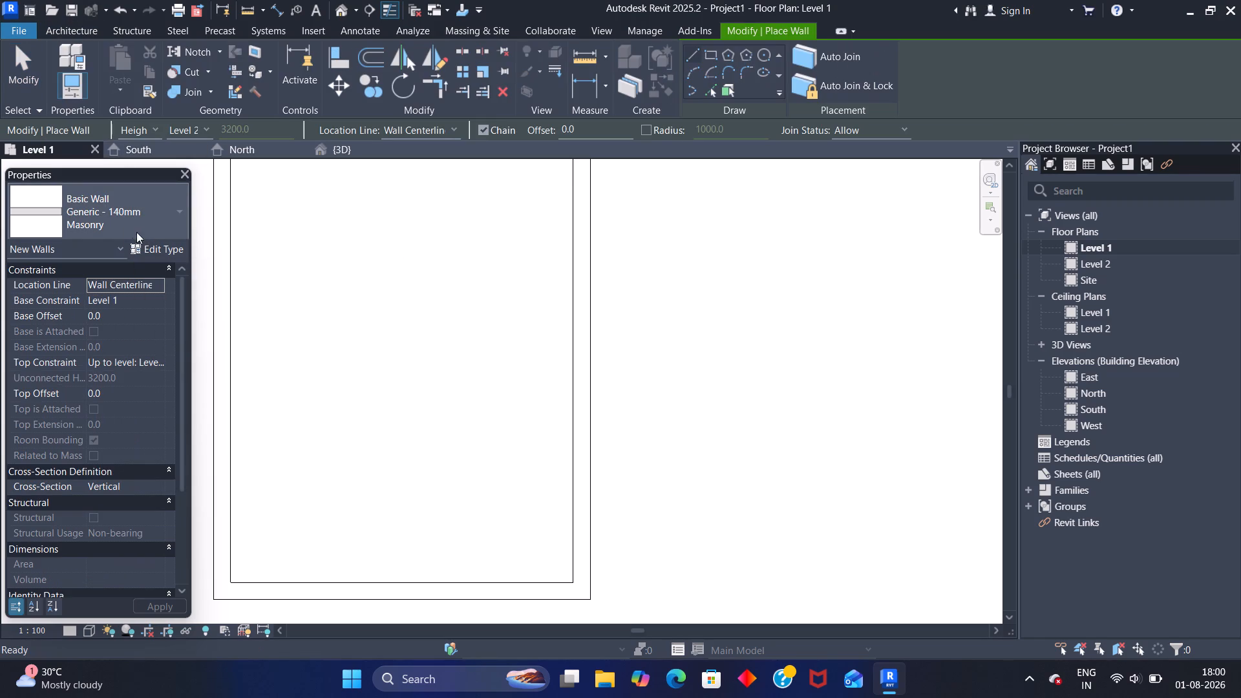
left_click(162, 247)
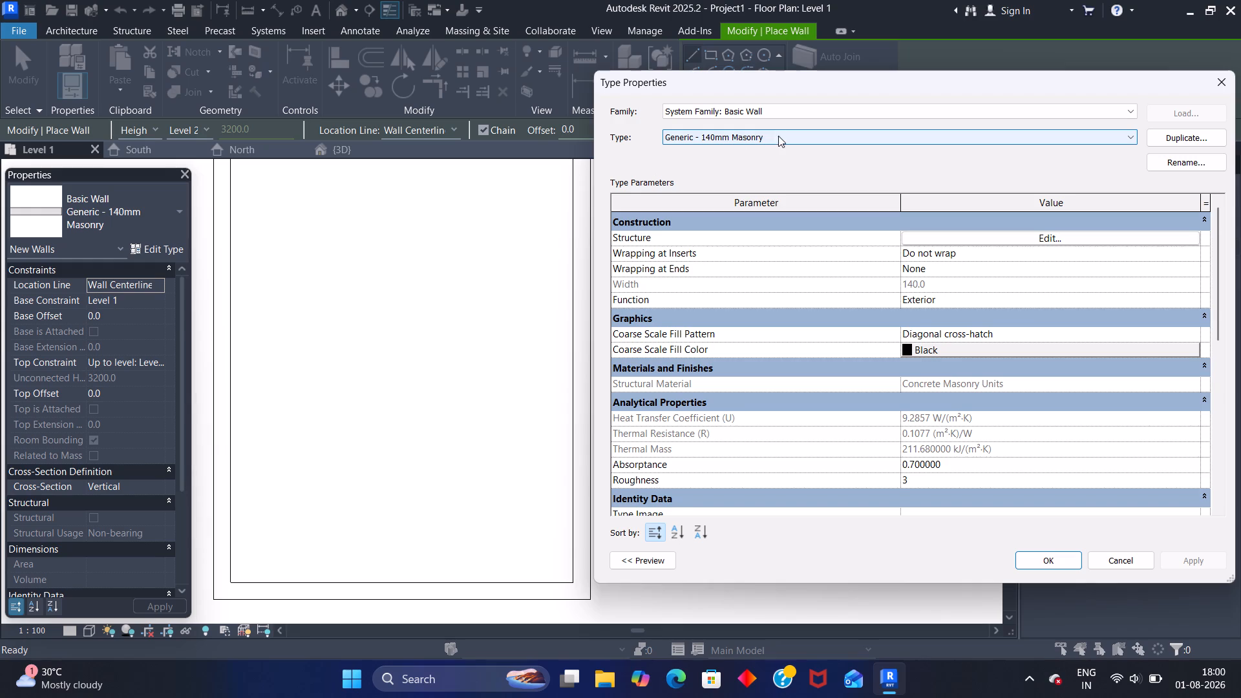
left_click(1188, 140)
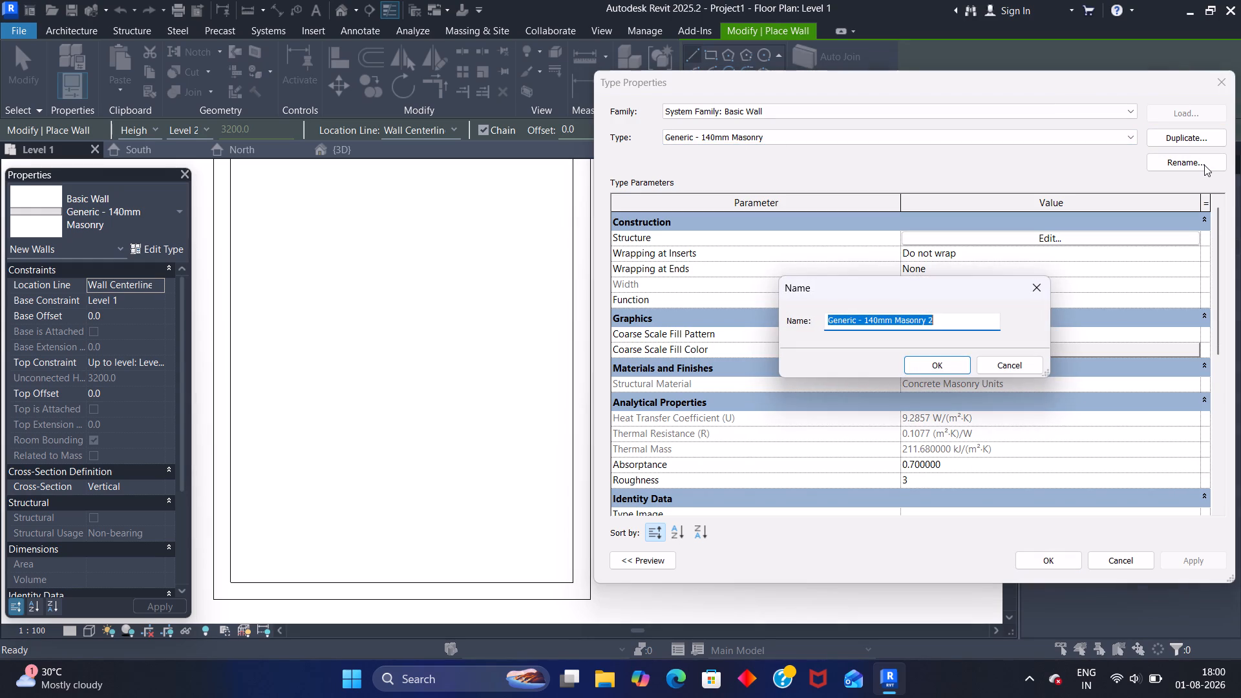
type("interoir wa")
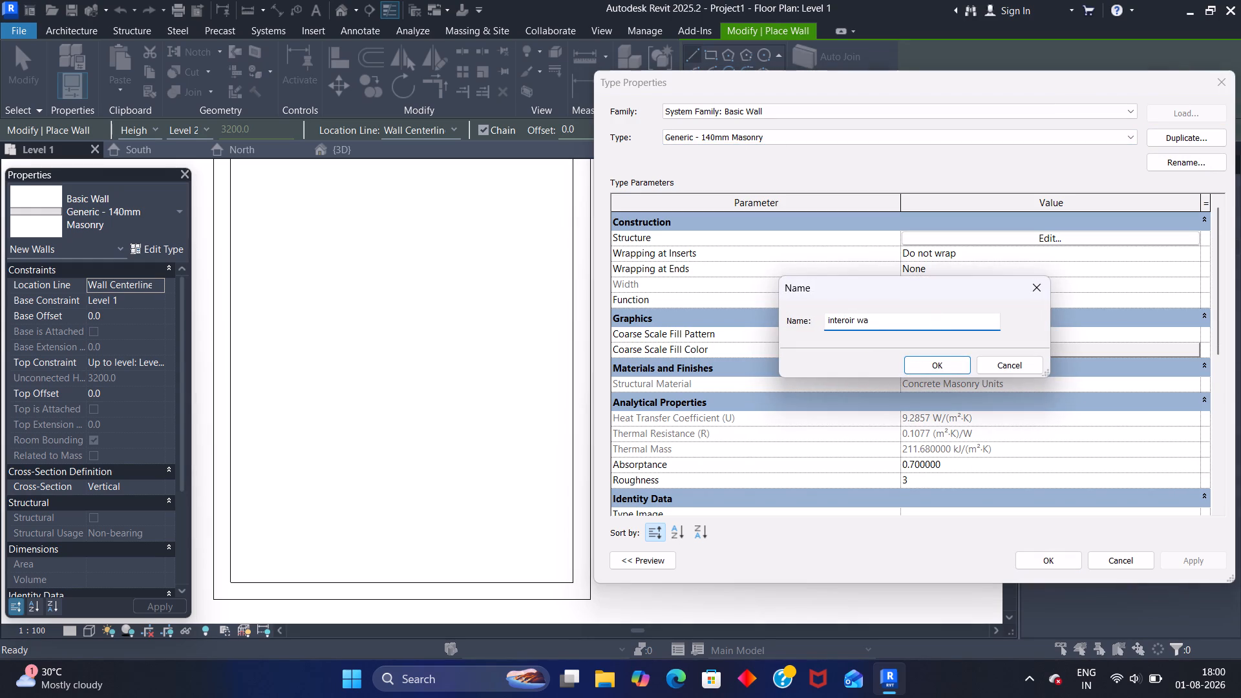
type("ll")
key("space")
key("5")
key("BackSpace")
type("150")
type("mm")
key("Return")
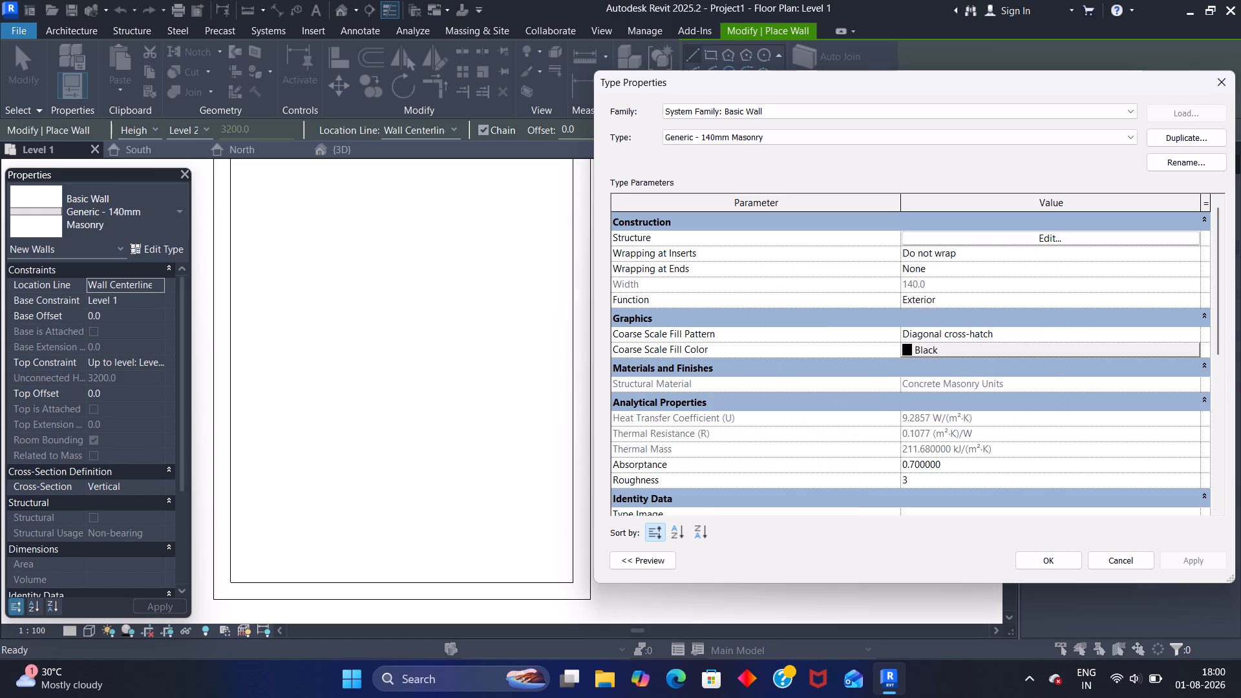
Set the masonry structure layer of the interoir wall 150mm type to a thickness of 150 mm and apply the type.
left_click_drag(966, 271, 965, 278)
double_click(964, 279)
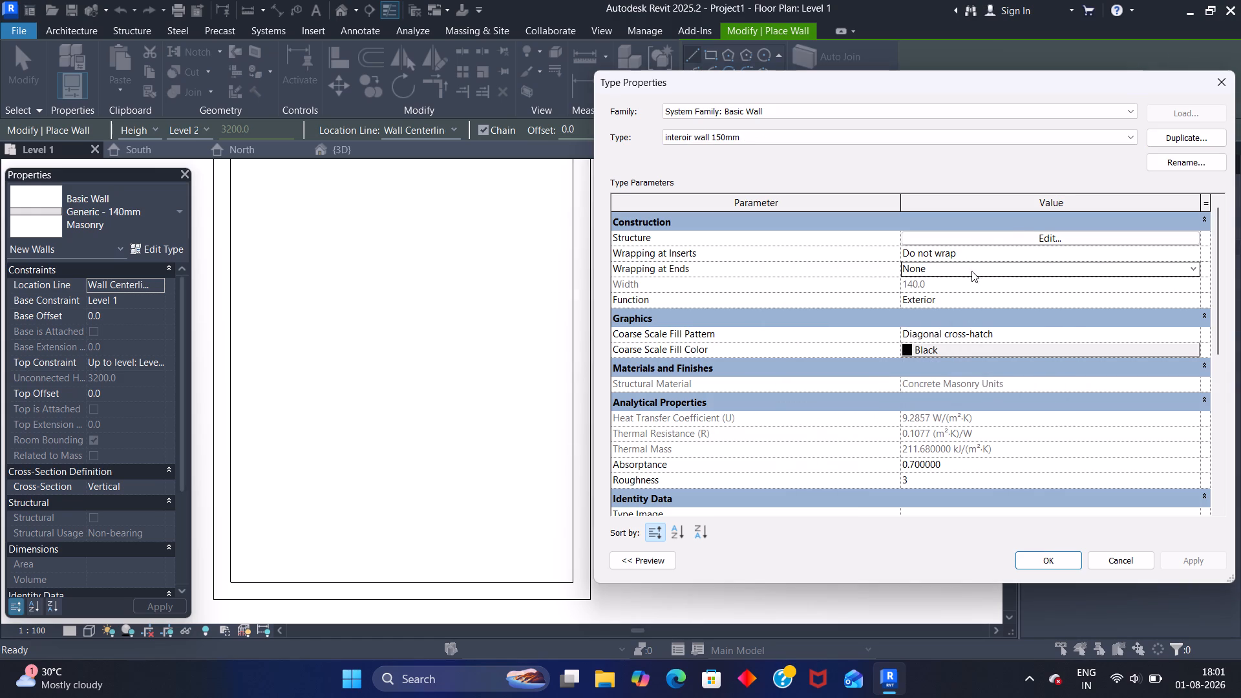
left_click(1026, 233)
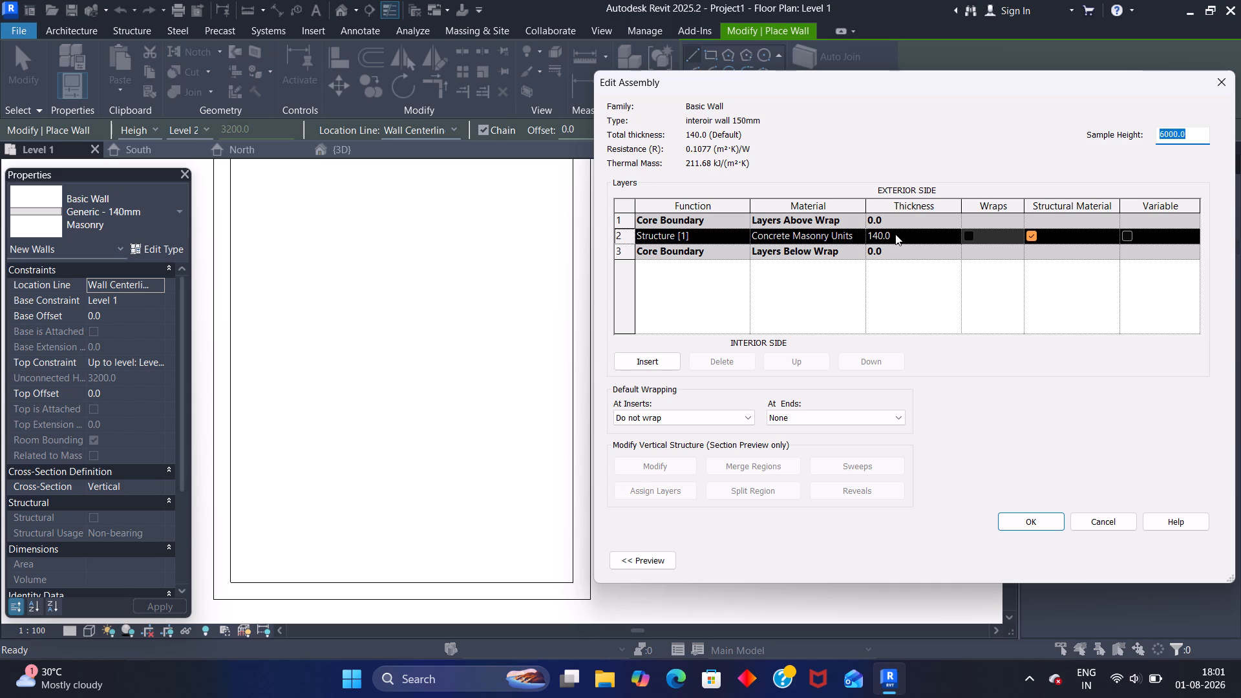
left_click(895, 234)
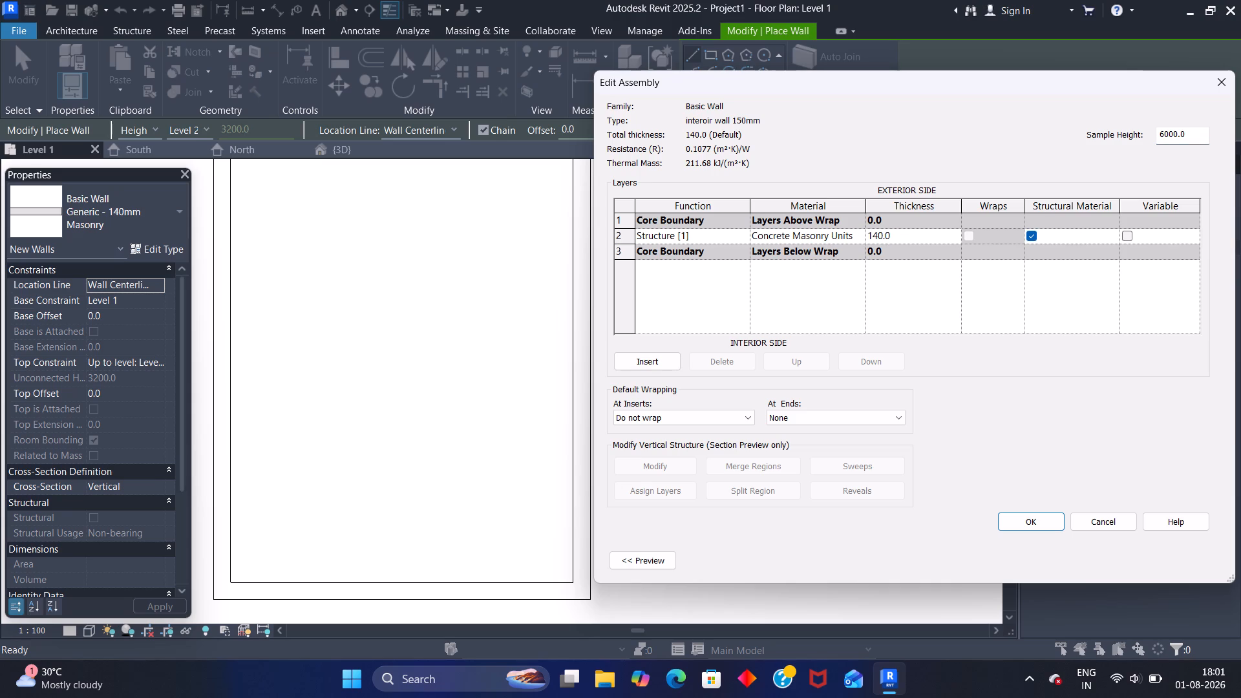
key("BackSpace")
key("BackSpace")
key("BackSpace")
key("BackSpace")
key("BackSpace")
key("BackSpace")
key("BackSpace")
key("BackSpace")
key("BackSpace")
key("BackSpace")
type("150")
type("mm")
key("Return")
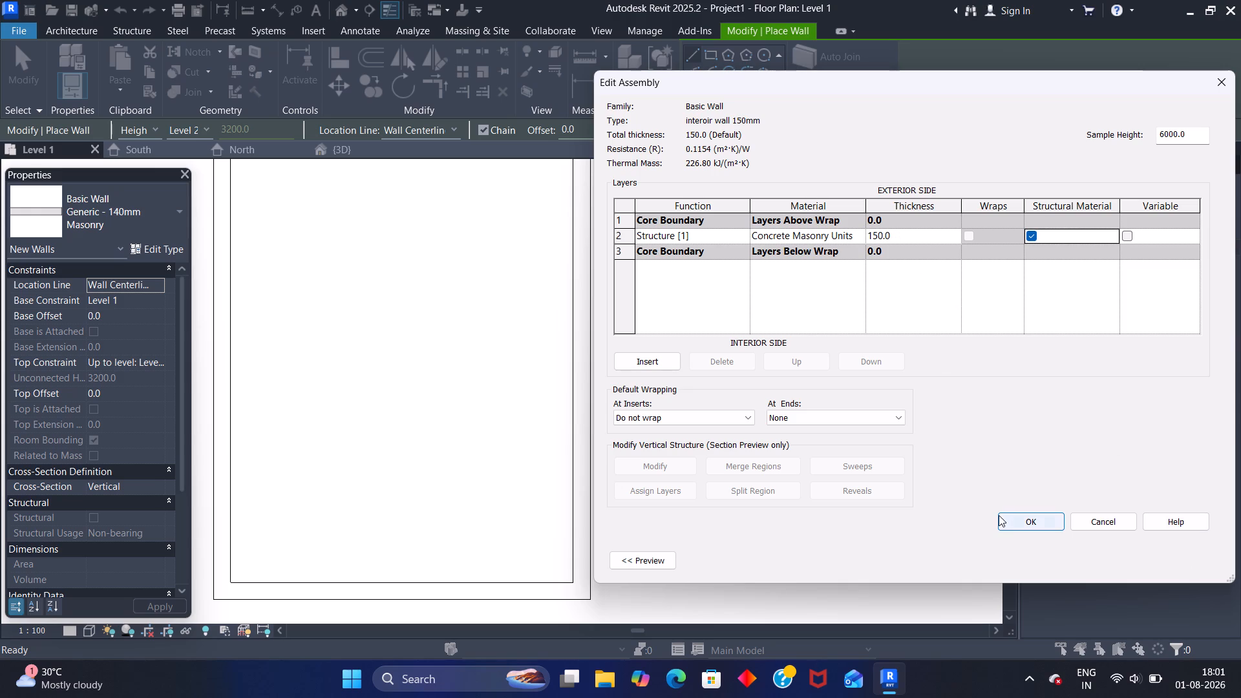
left_click(1018, 518)
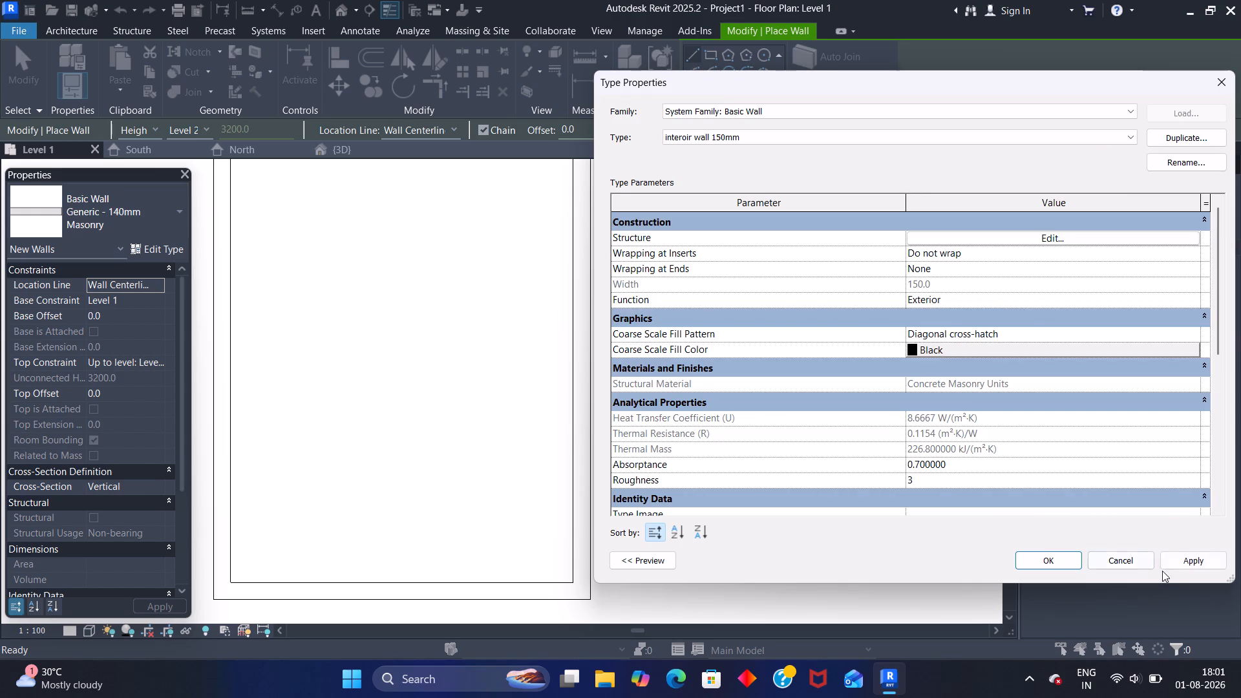
left_click(1190, 559)
left_click(1043, 558)
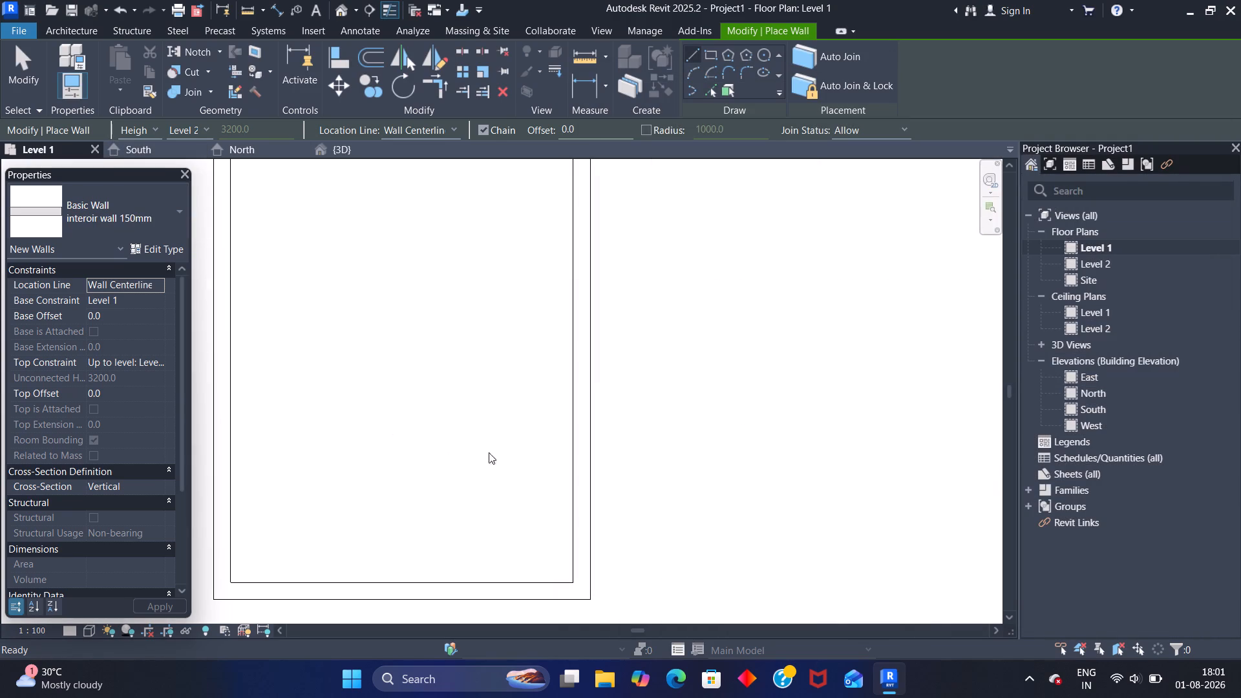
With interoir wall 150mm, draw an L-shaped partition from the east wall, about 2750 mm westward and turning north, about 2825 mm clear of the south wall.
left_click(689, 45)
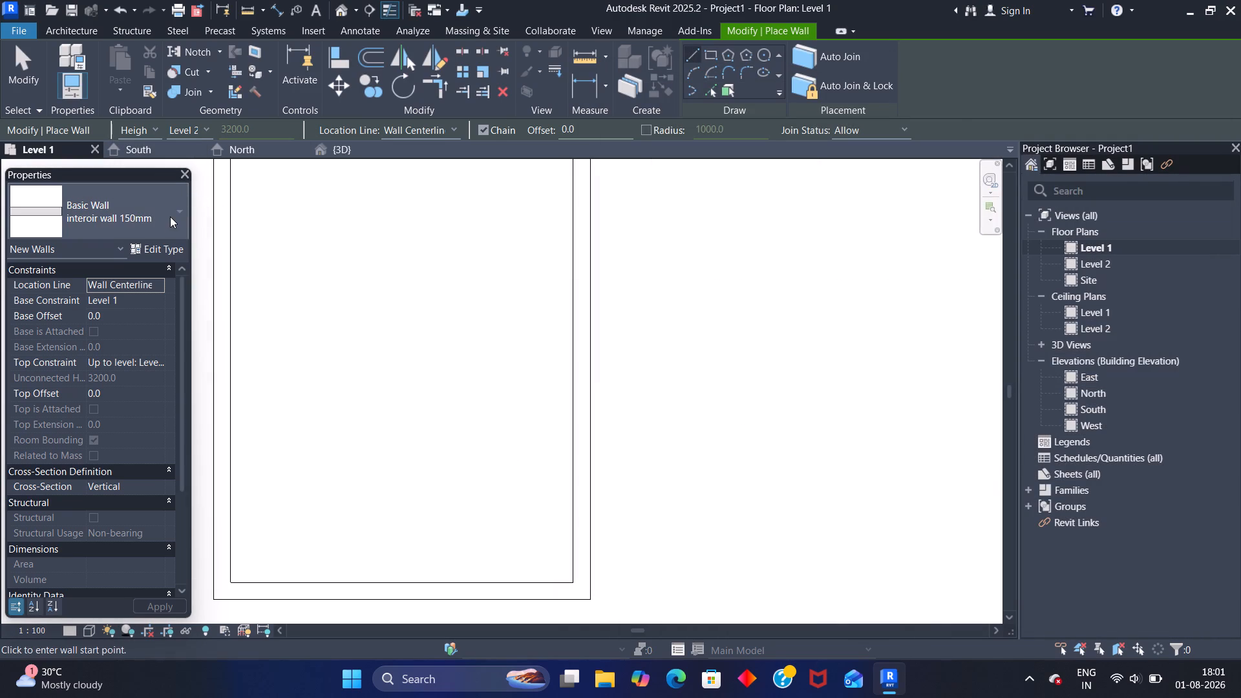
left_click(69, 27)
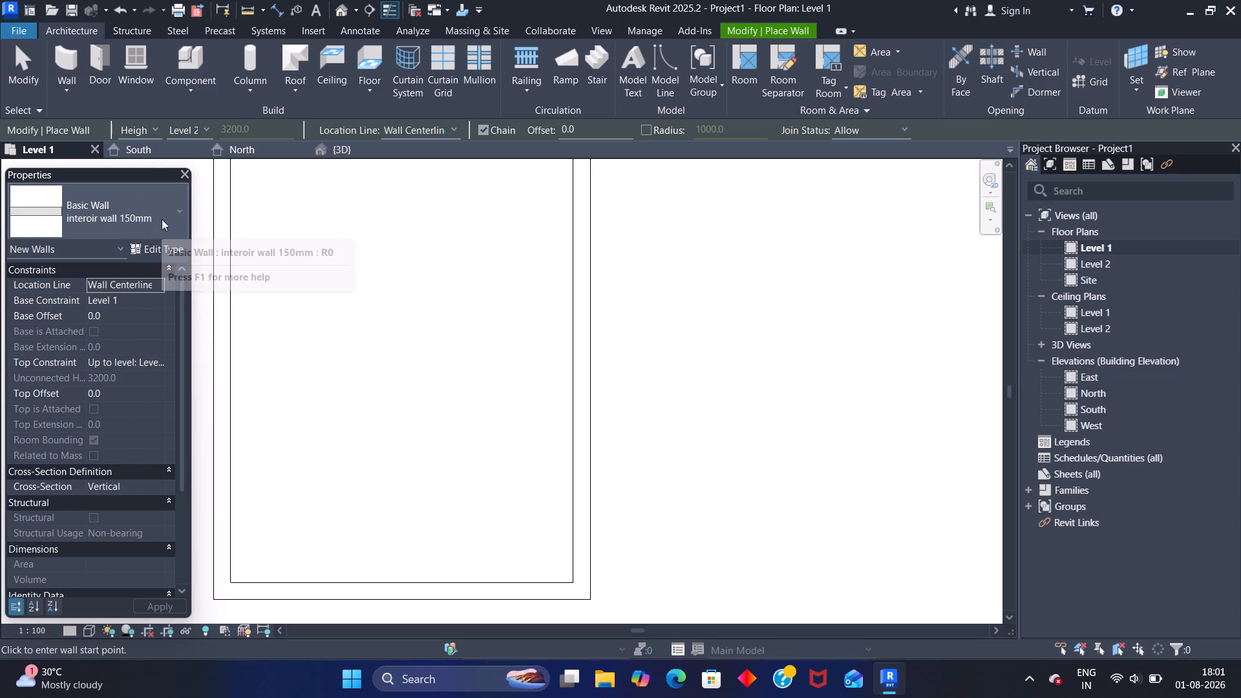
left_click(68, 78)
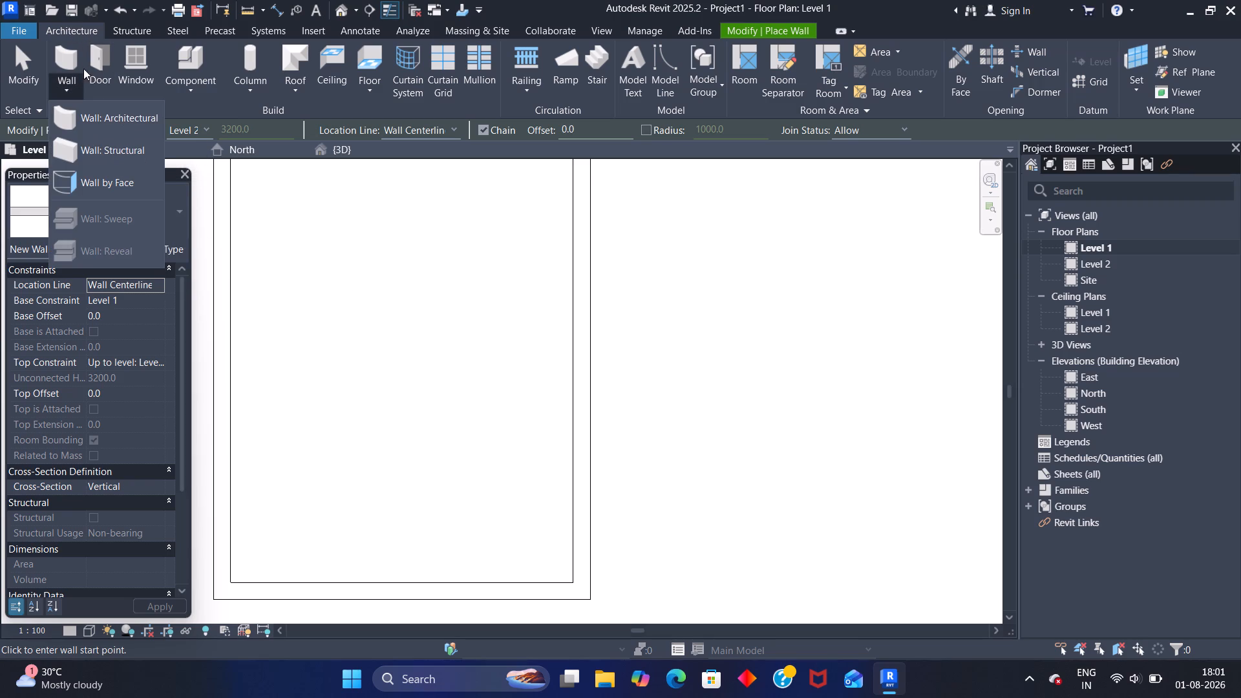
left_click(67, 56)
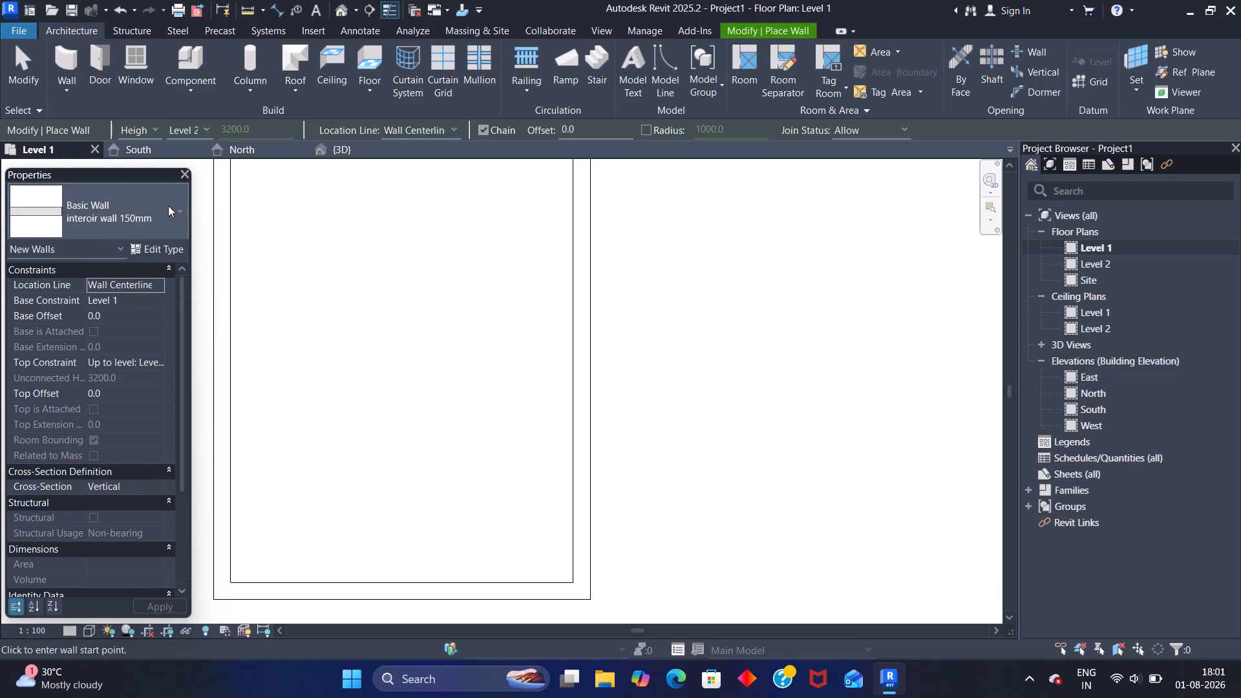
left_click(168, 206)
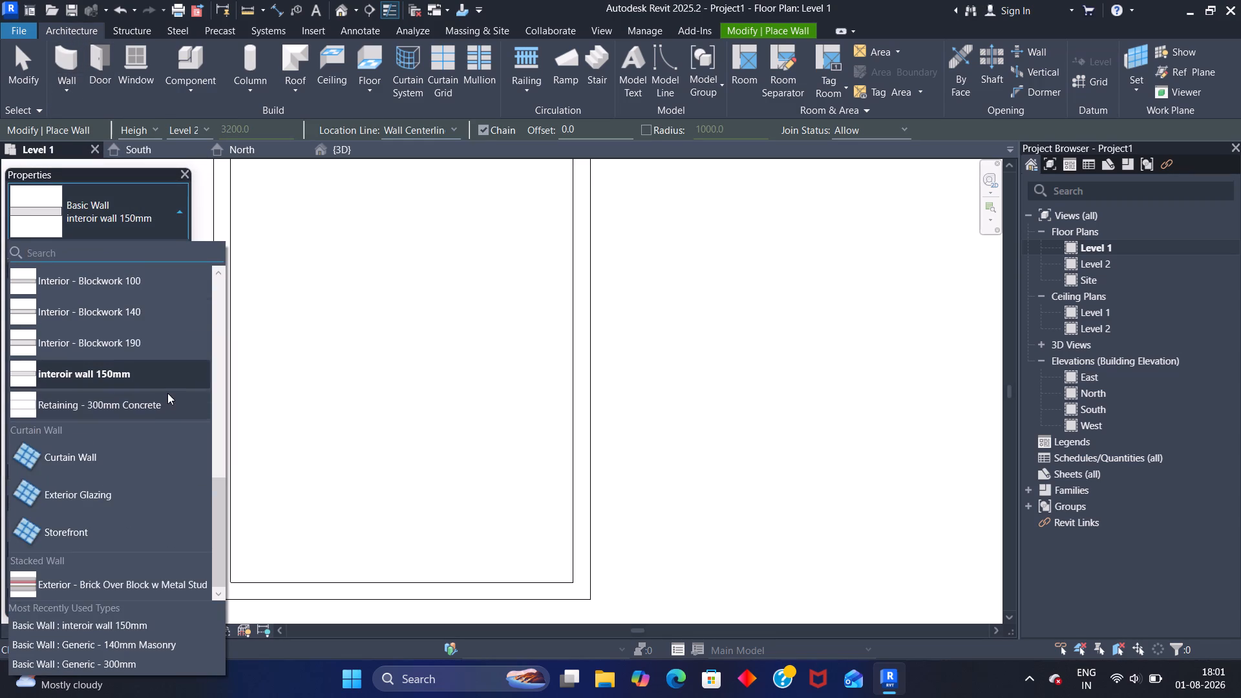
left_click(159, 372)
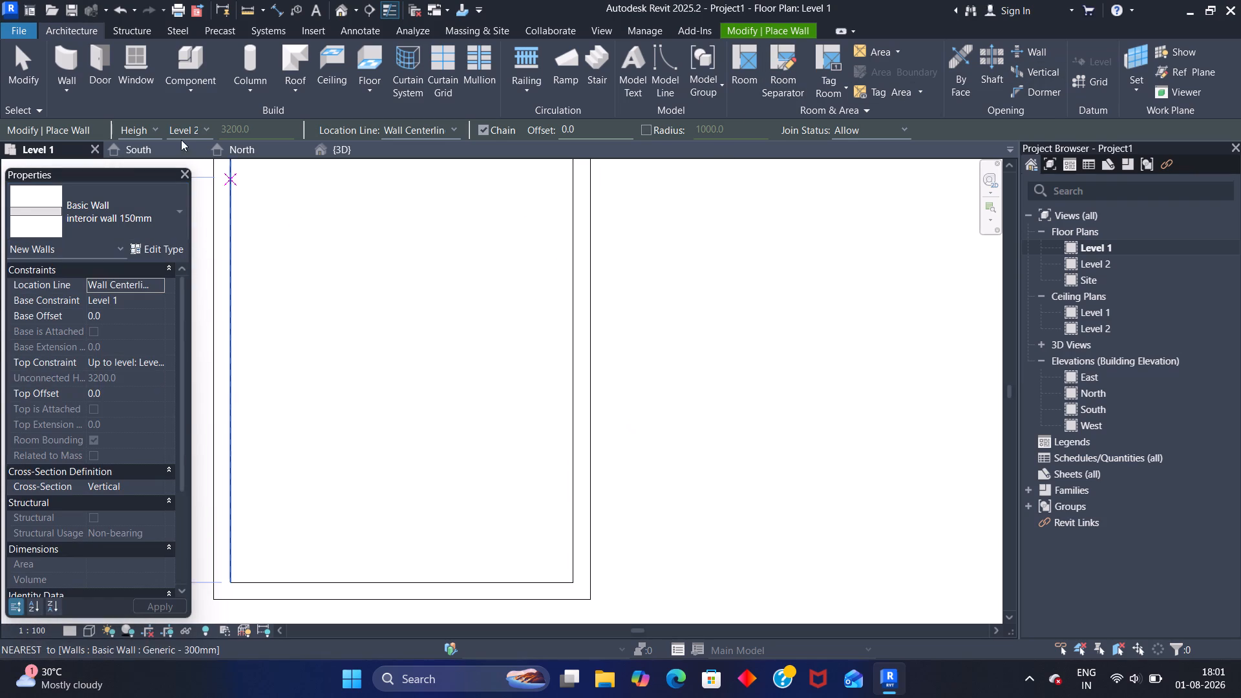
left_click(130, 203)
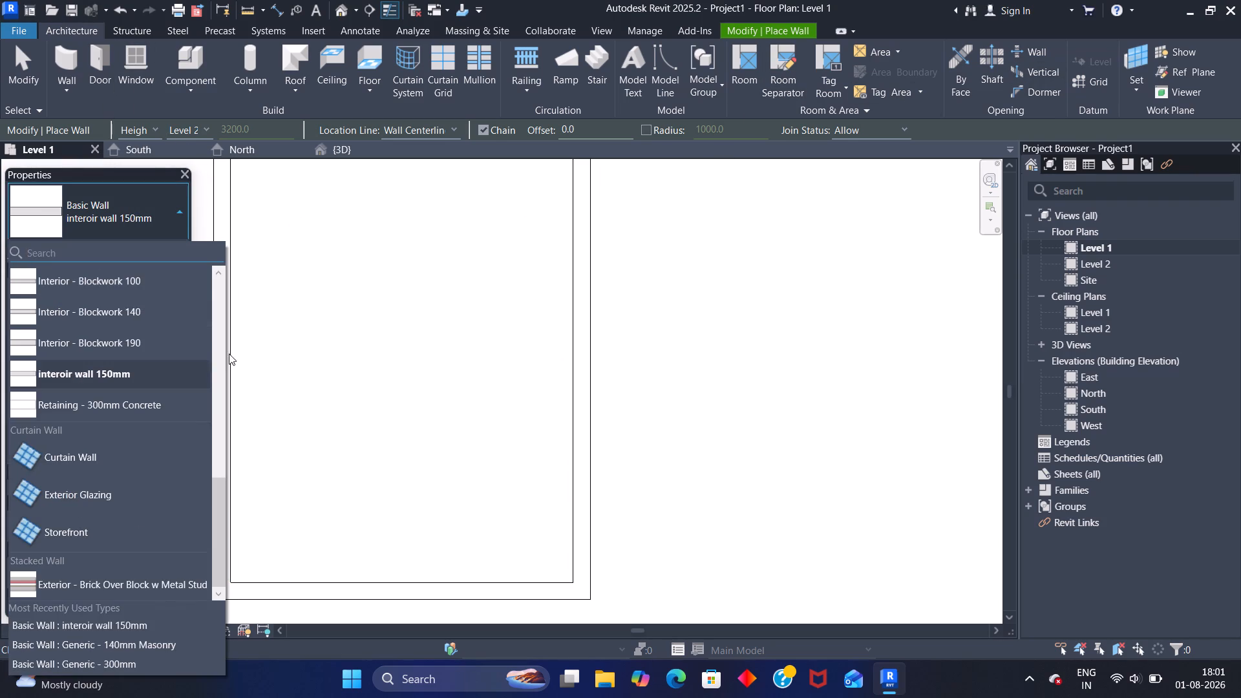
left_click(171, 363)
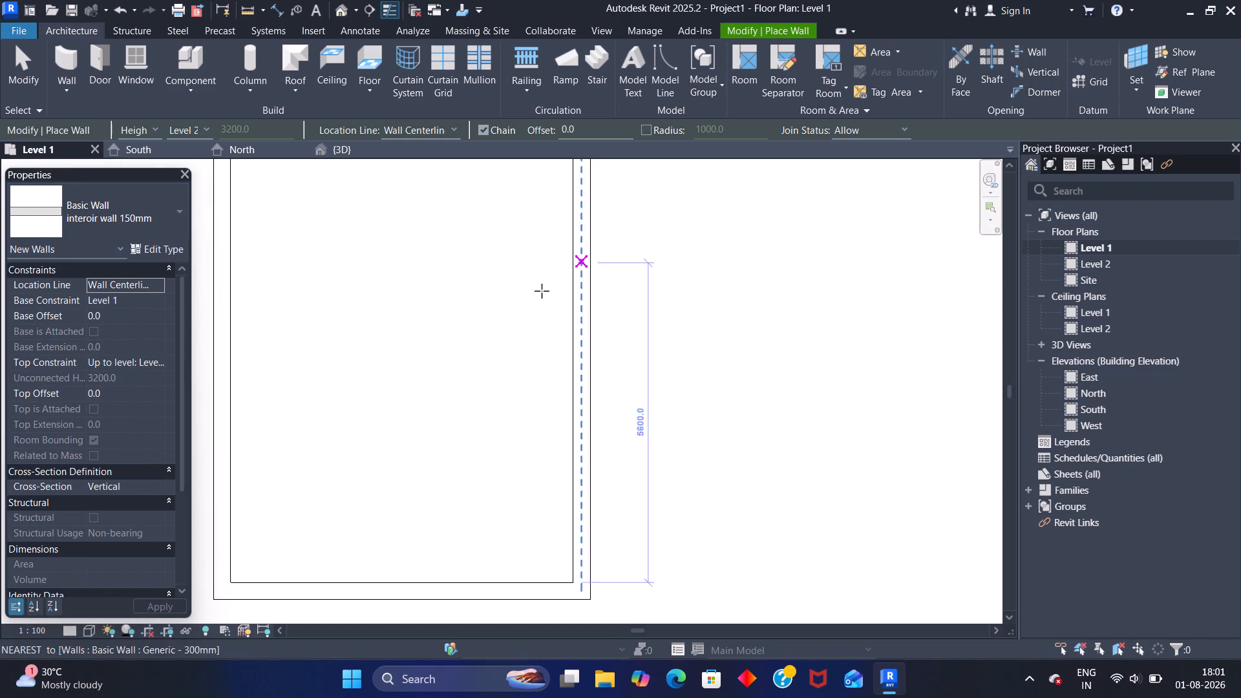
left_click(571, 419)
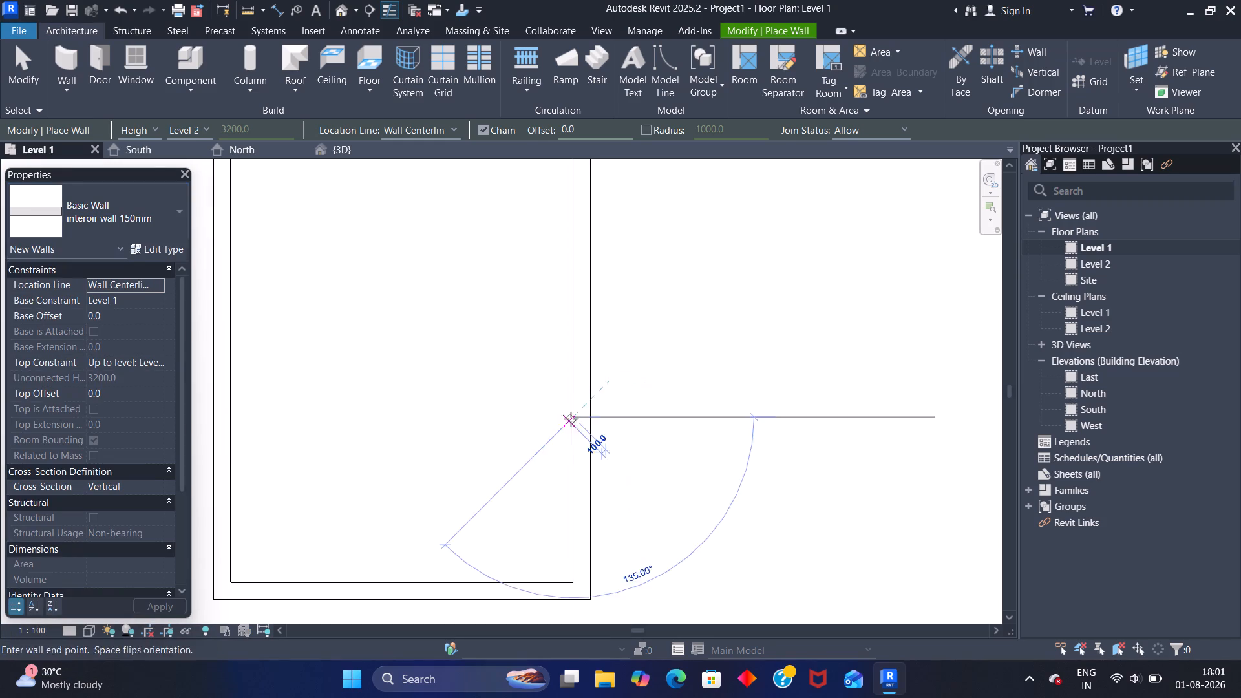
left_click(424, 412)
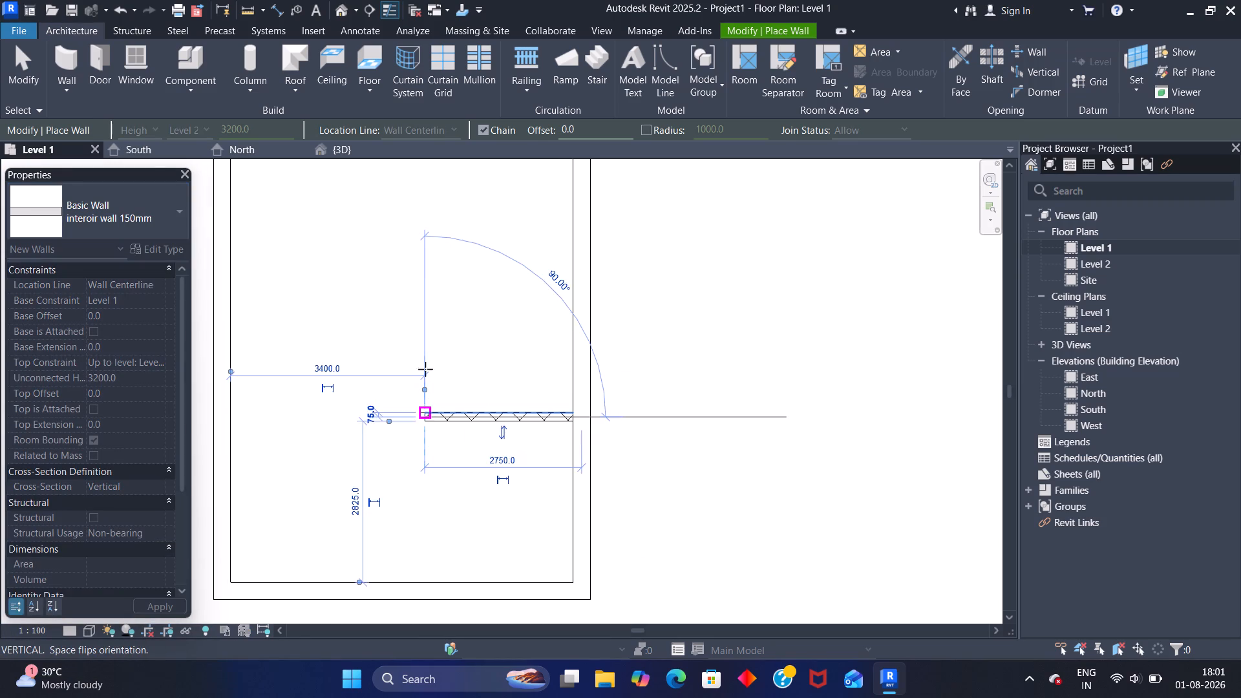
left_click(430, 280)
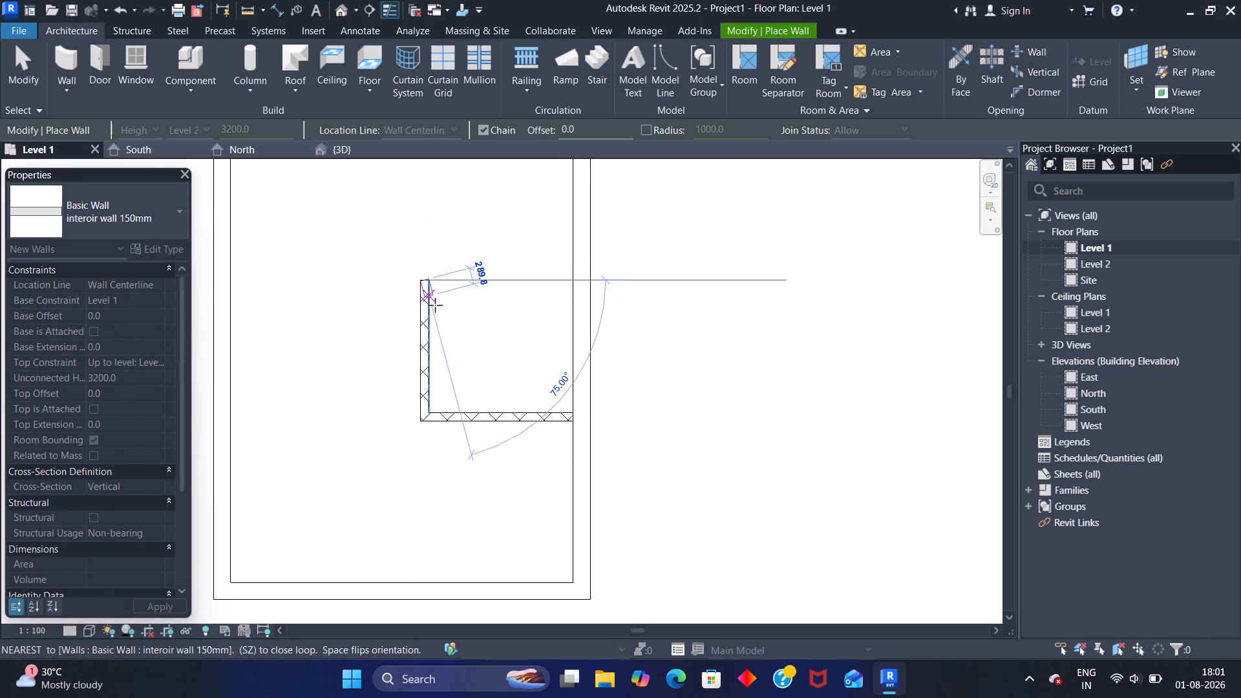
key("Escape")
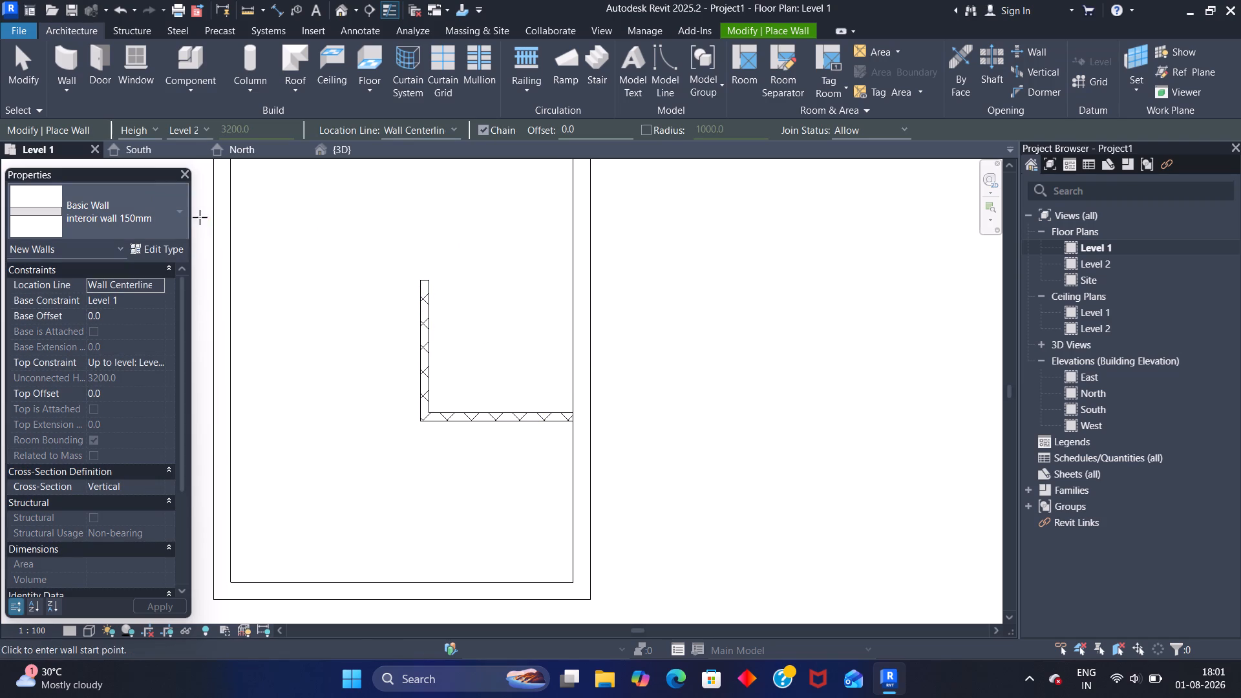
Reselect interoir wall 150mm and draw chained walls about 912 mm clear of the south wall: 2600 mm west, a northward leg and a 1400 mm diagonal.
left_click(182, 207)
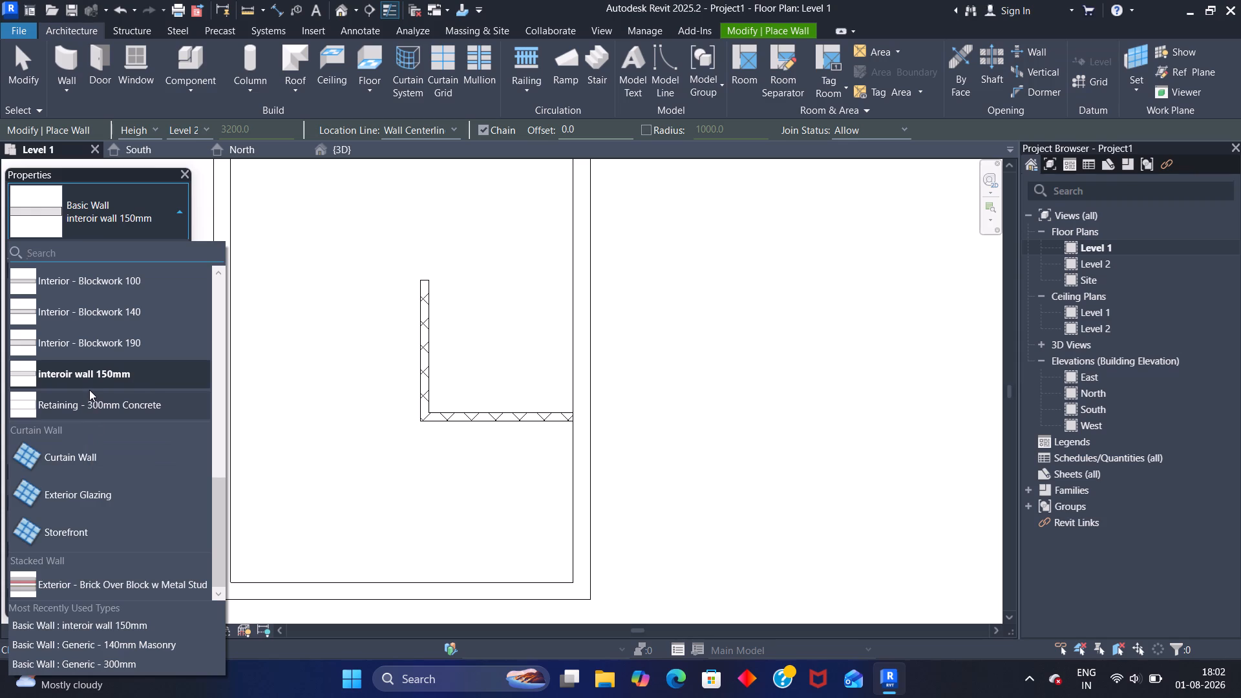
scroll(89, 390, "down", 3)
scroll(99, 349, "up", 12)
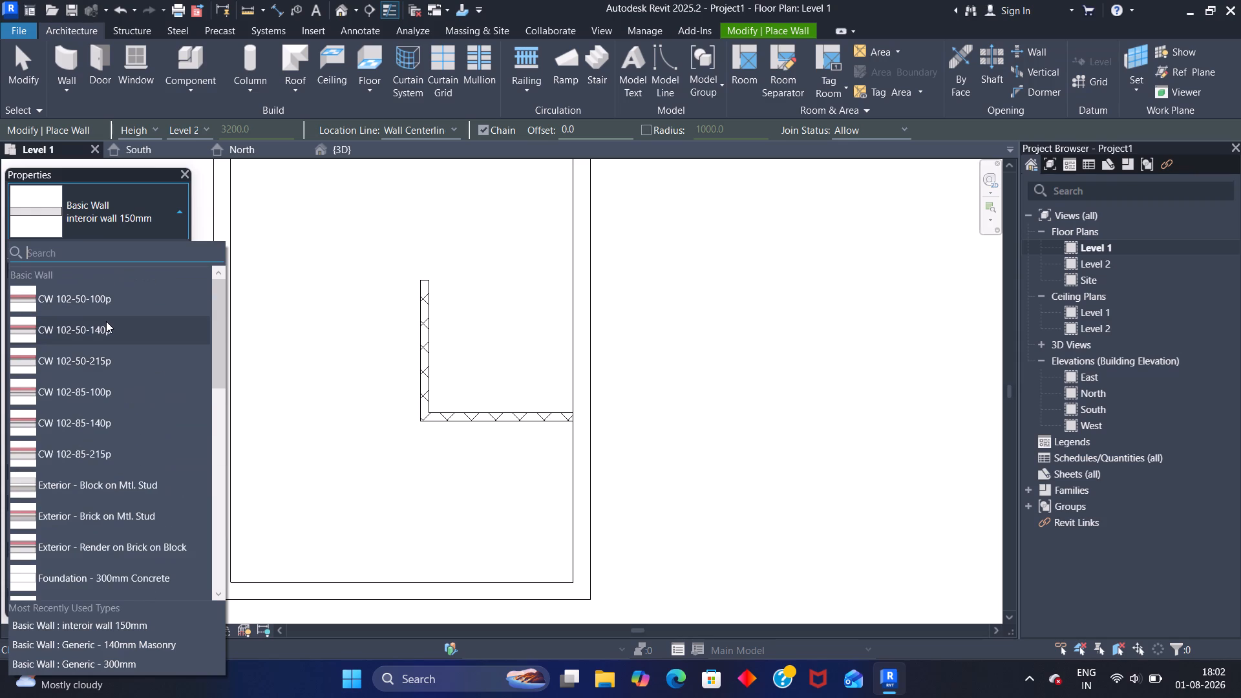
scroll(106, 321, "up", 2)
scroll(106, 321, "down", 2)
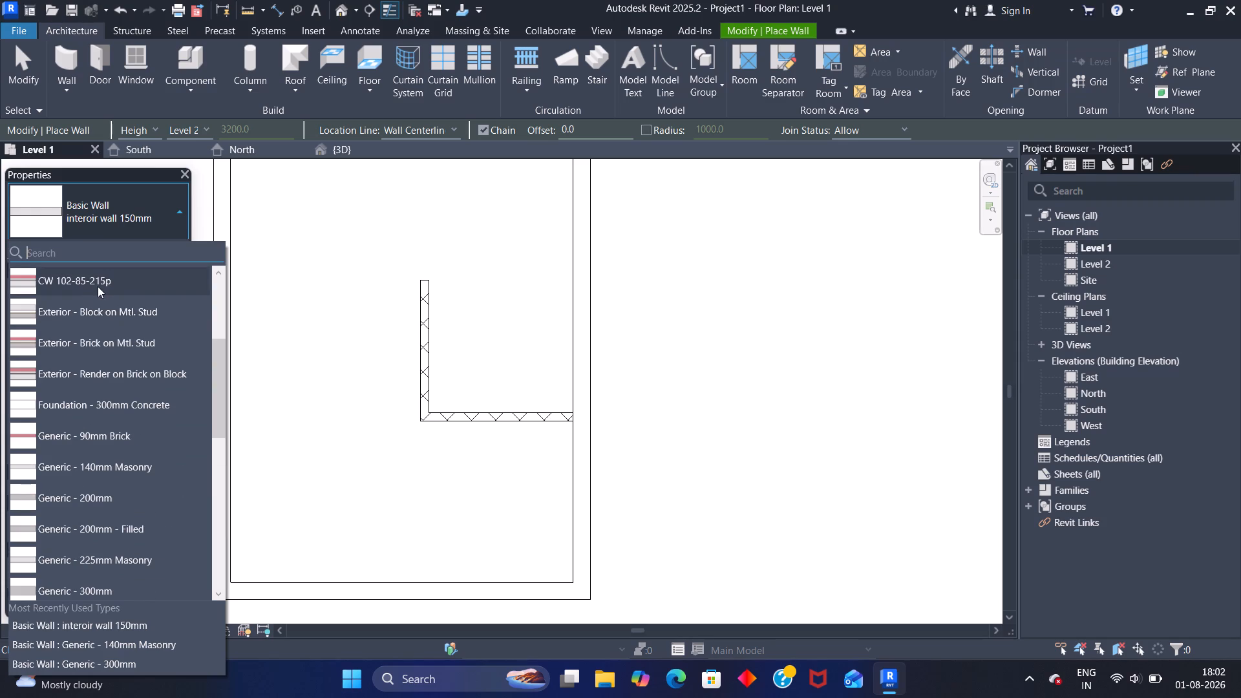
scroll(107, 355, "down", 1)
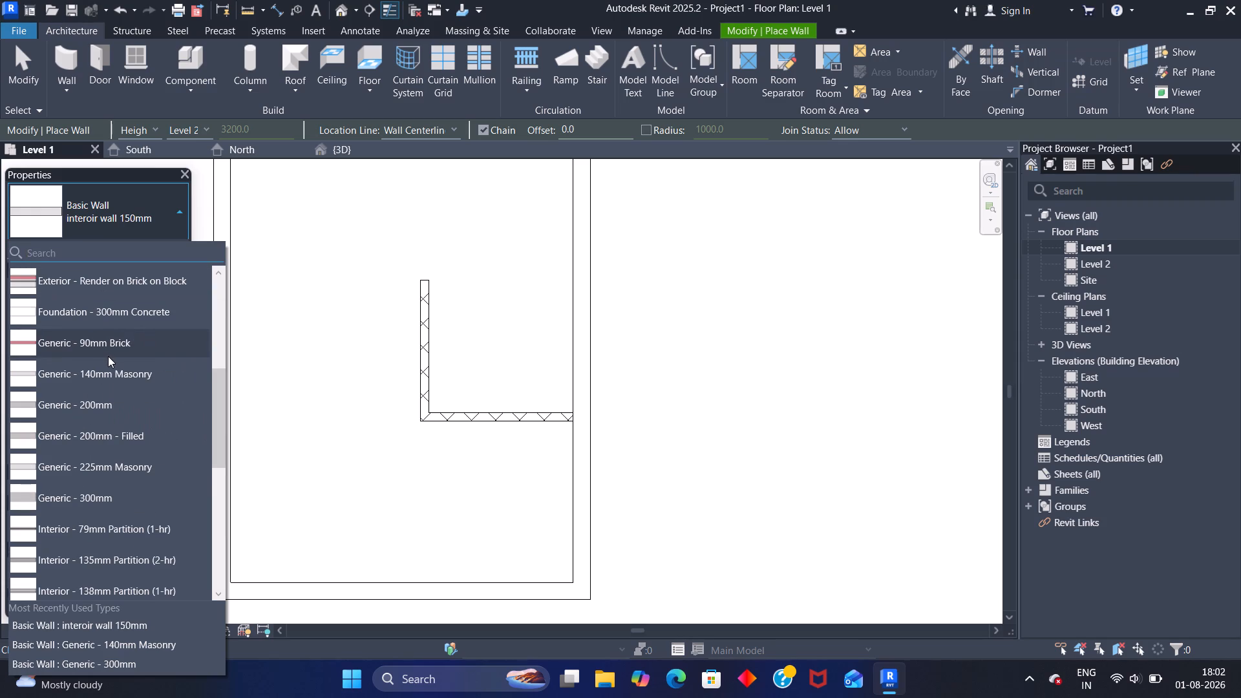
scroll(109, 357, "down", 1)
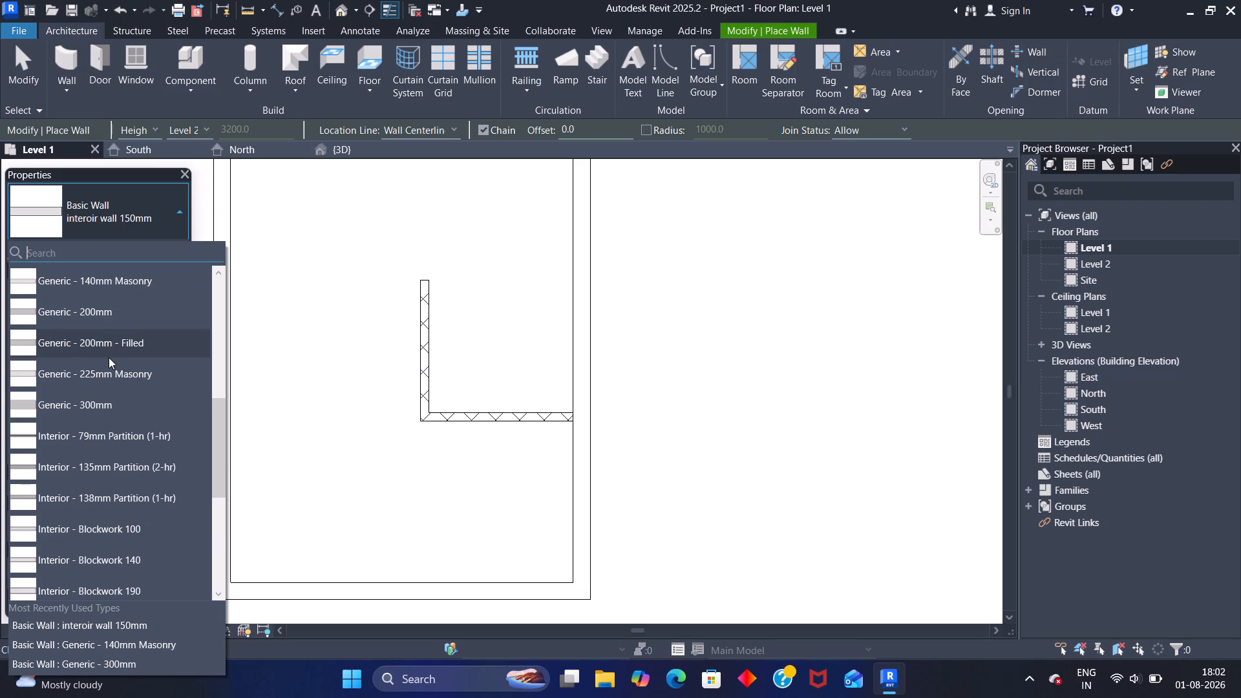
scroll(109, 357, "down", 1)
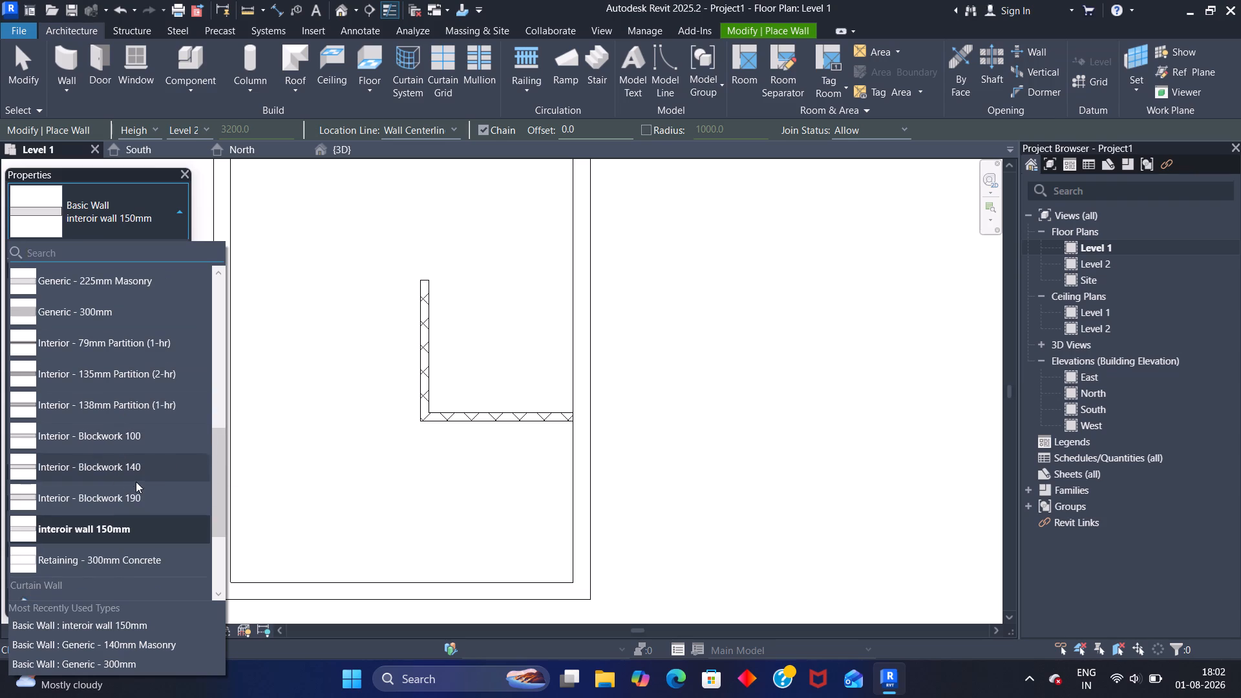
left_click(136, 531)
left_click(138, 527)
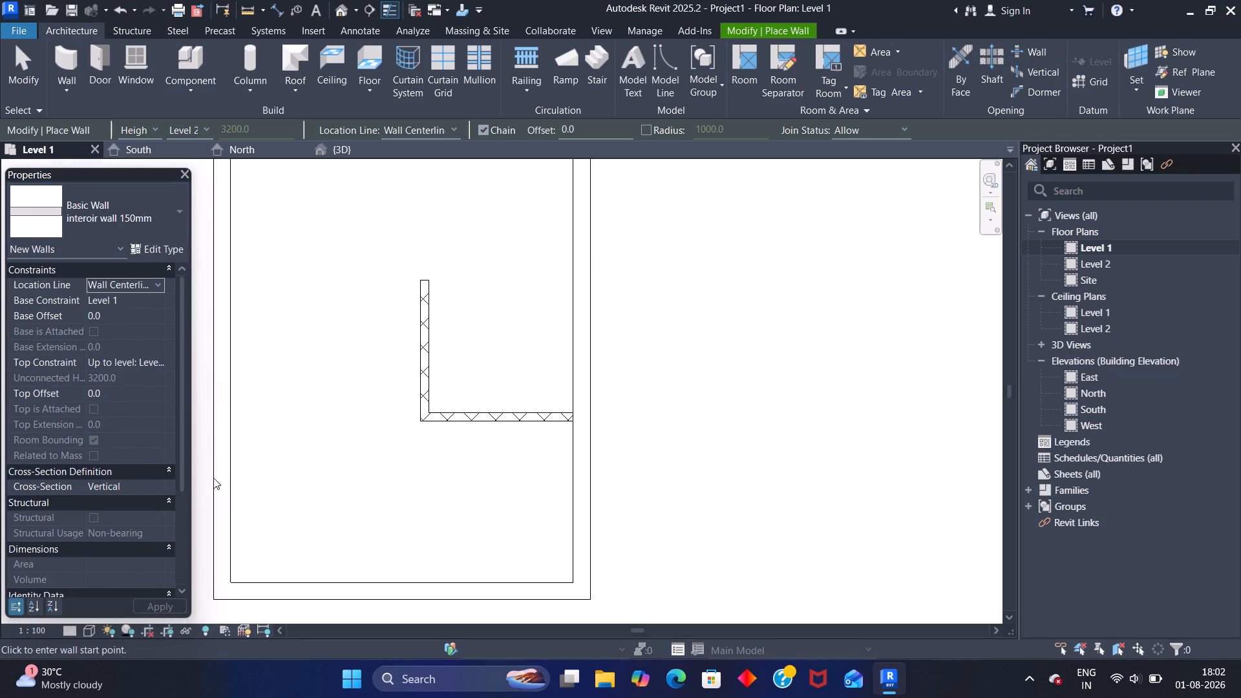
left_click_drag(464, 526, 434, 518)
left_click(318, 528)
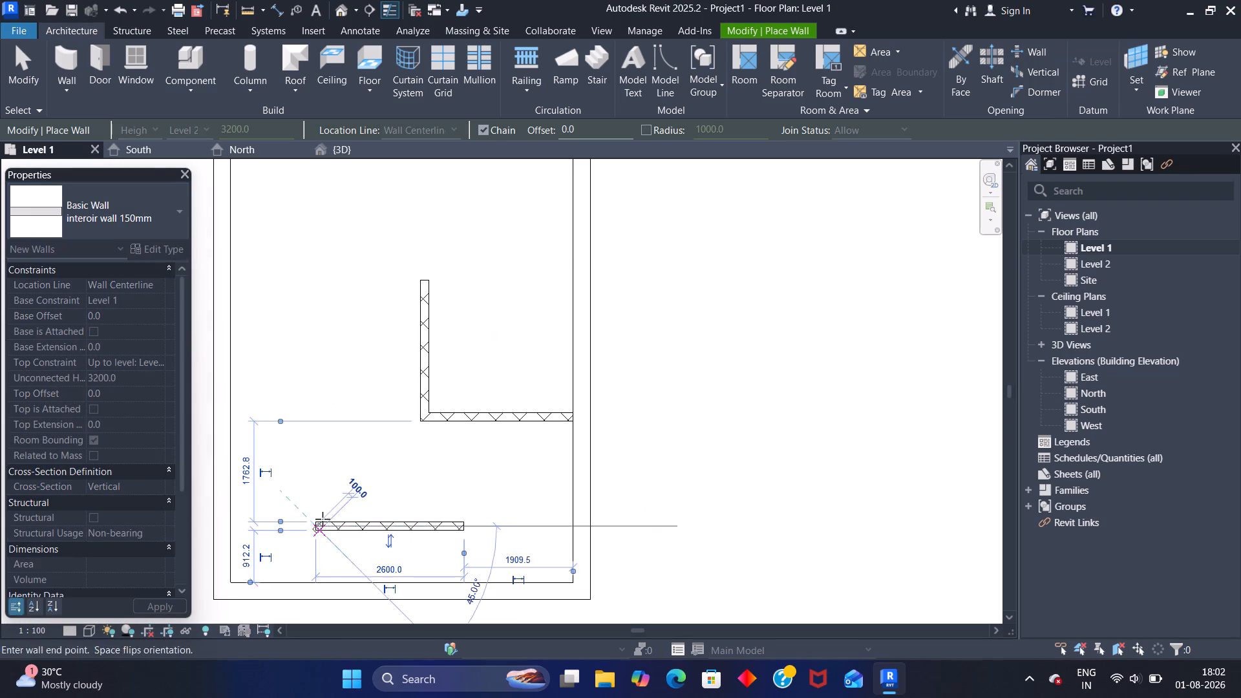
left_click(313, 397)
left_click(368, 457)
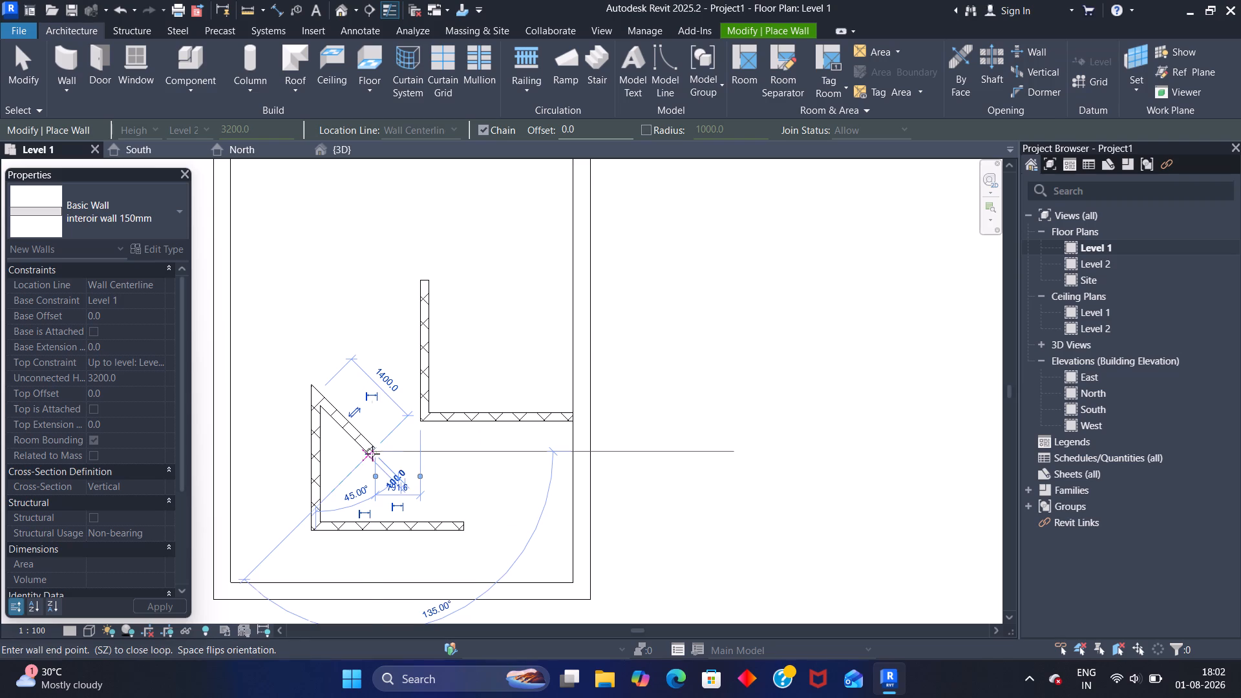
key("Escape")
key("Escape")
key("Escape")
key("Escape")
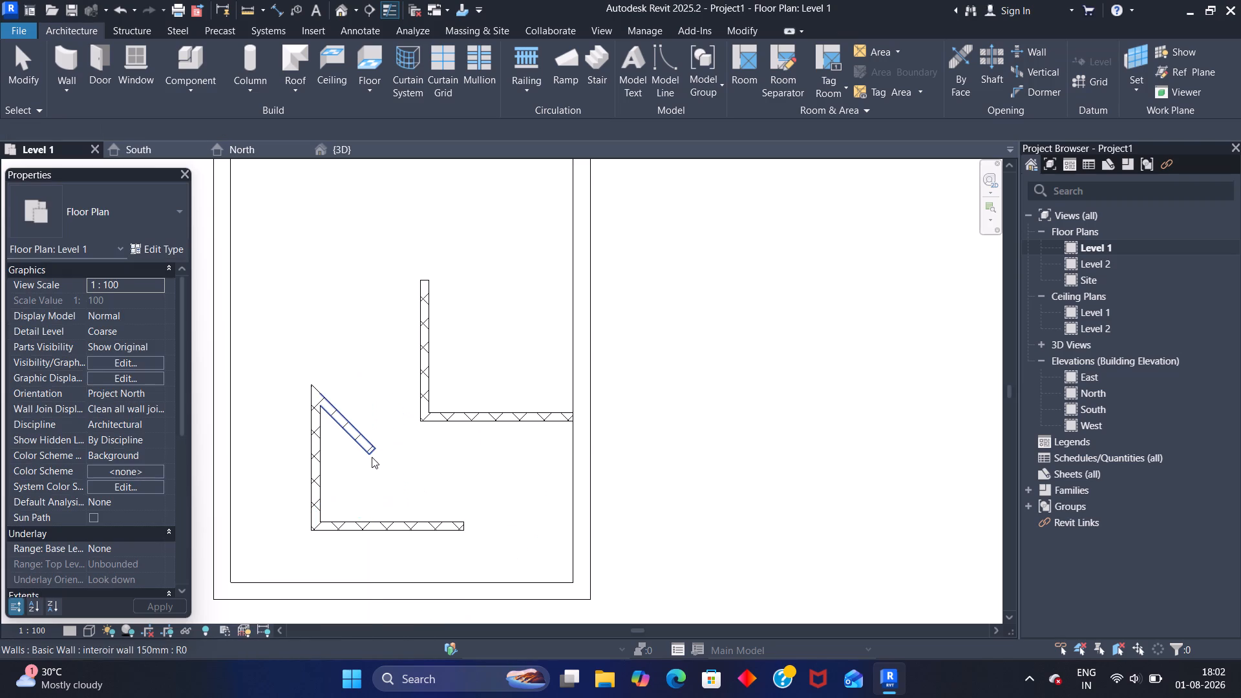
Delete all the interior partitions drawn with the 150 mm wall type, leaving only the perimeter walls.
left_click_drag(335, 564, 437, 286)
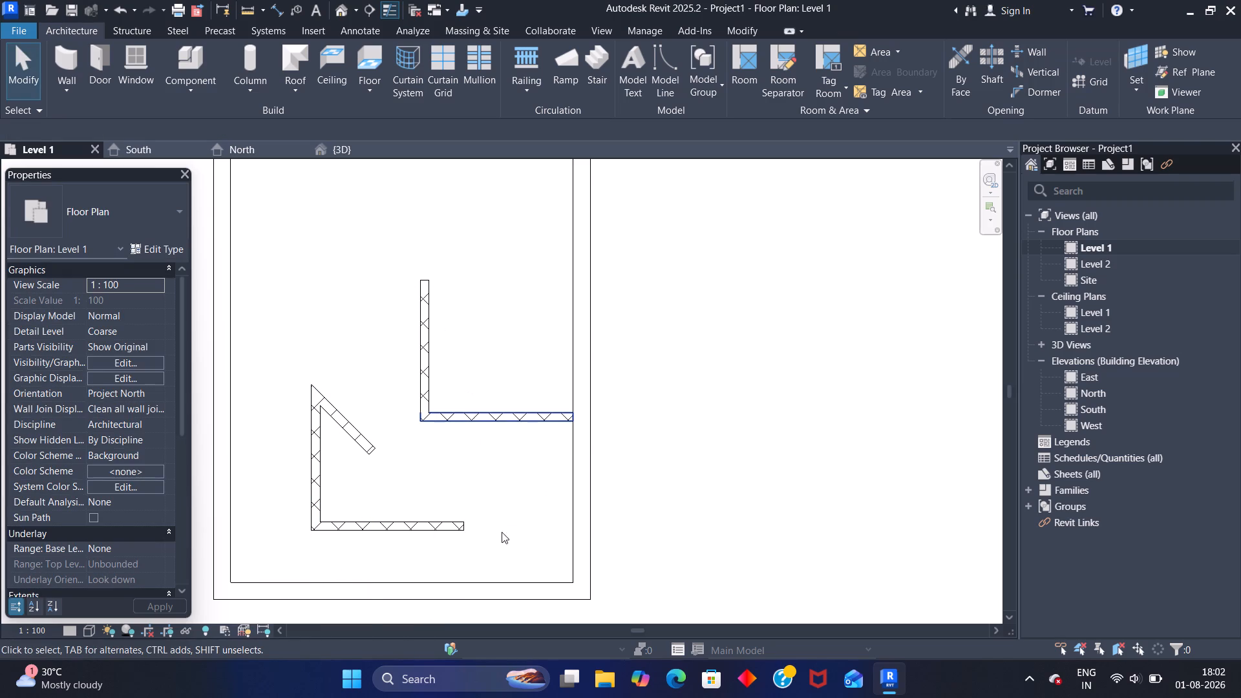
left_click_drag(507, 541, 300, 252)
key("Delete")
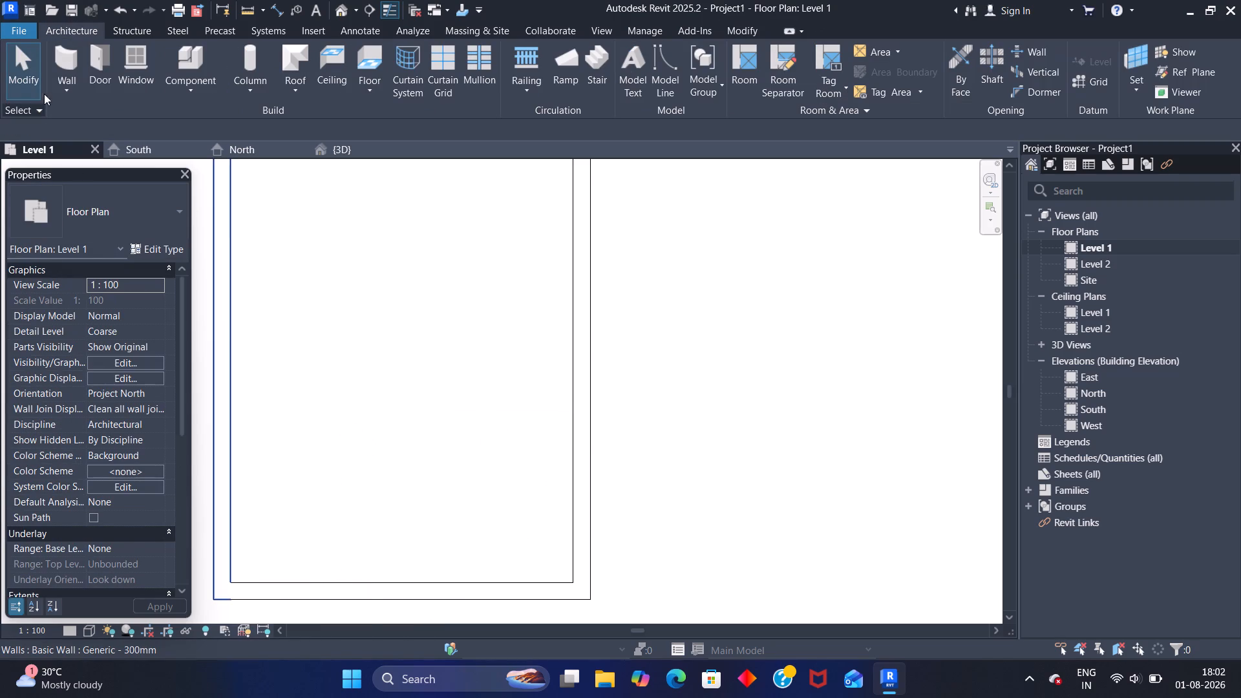
Start the Wall tool with the Generic - 300mm type and duplicate that type as small inner wall 150mm.
left_click(64, 65)
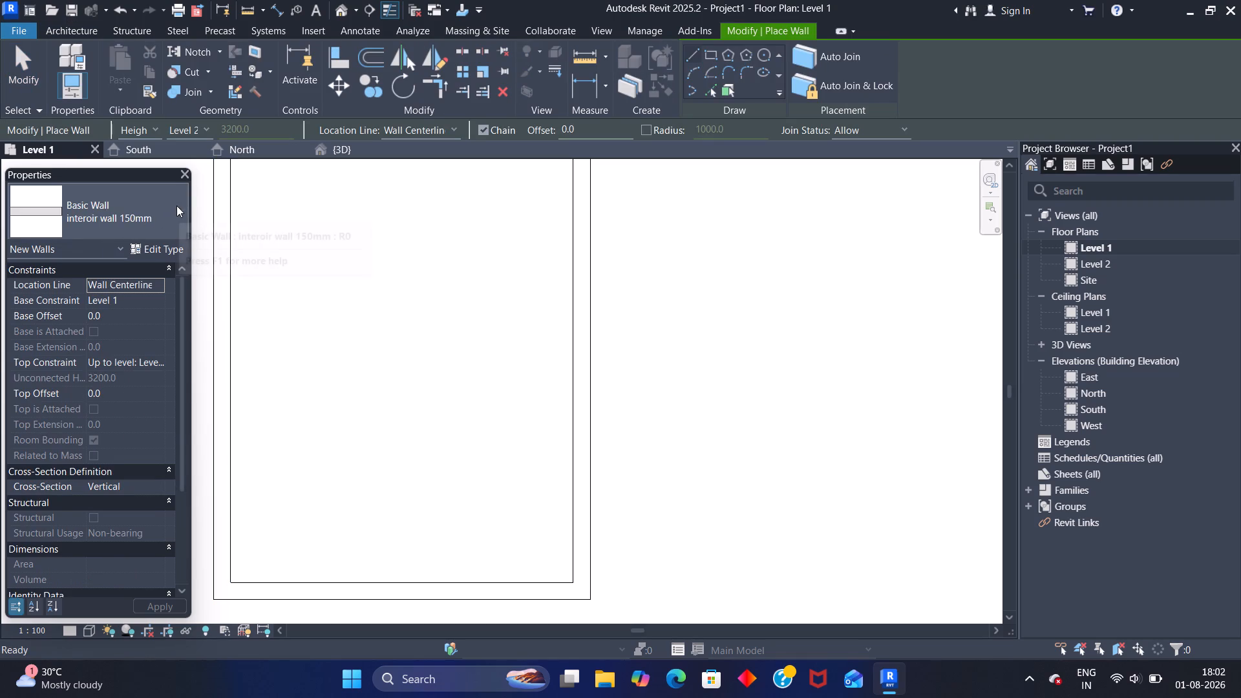
left_click(159, 243)
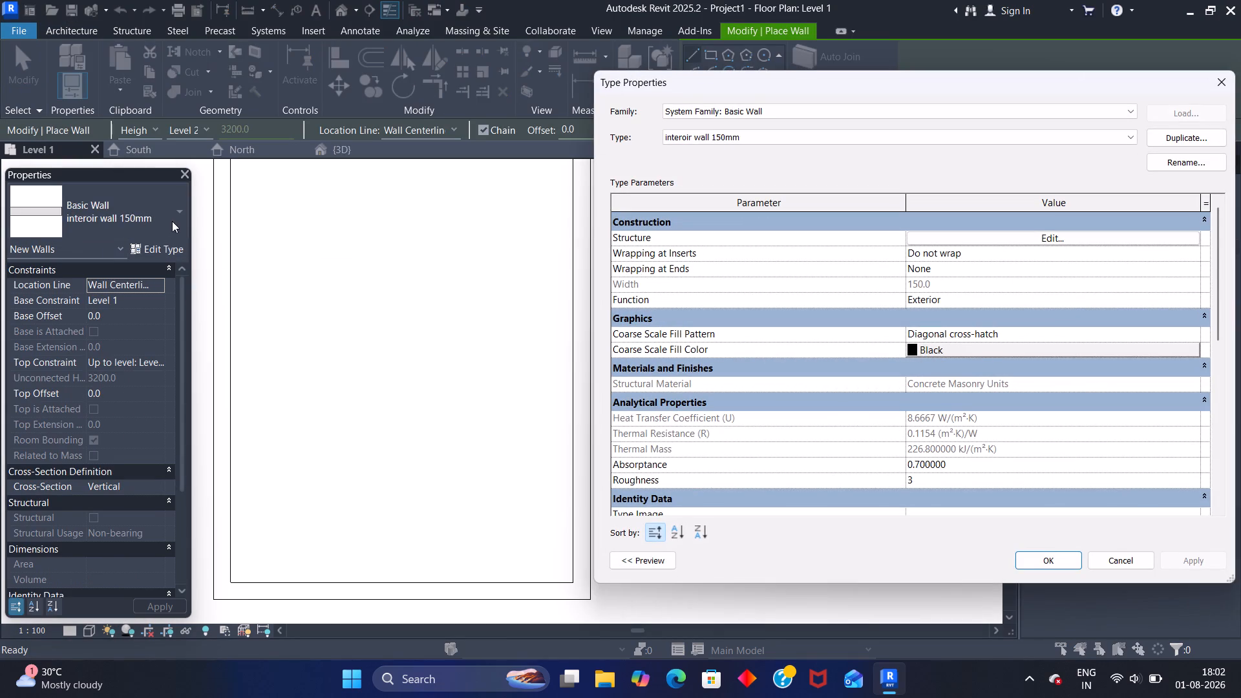
left_click(206, 197)
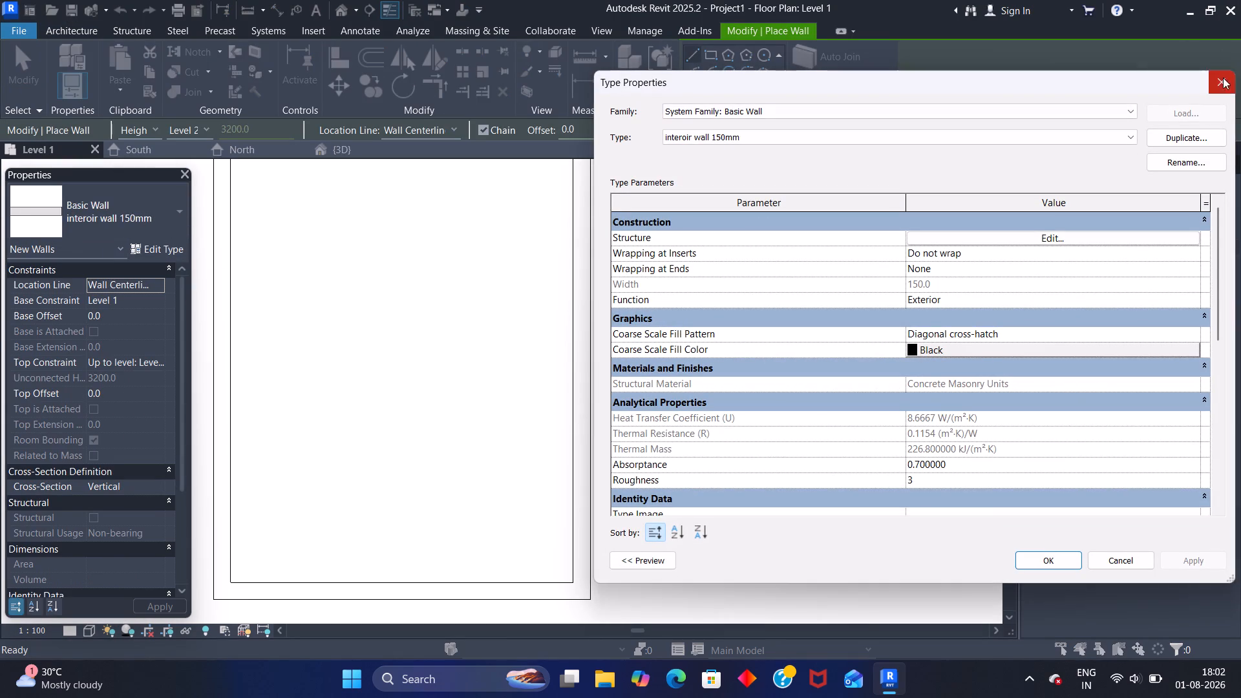
left_click(1223, 84)
left_click(180, 208)
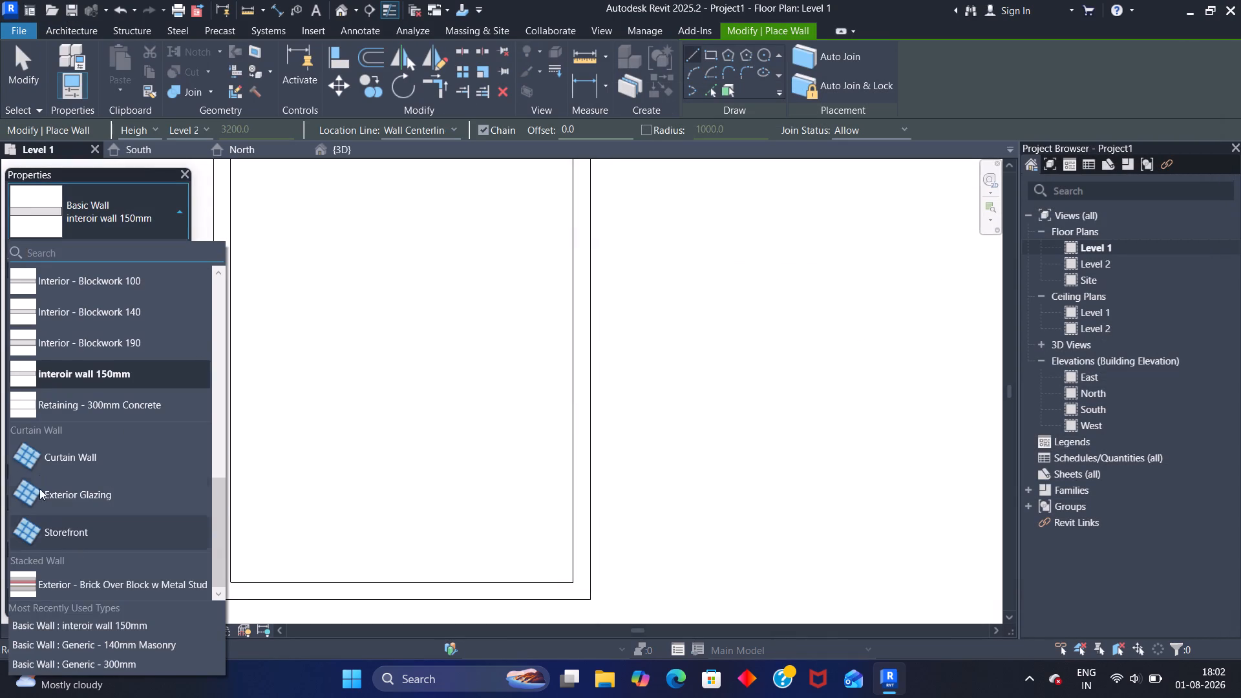
scroll(109, 537, "down", 1)
scroll(102, 466, "down", 1)
scroll(107, 430, "up", 2)
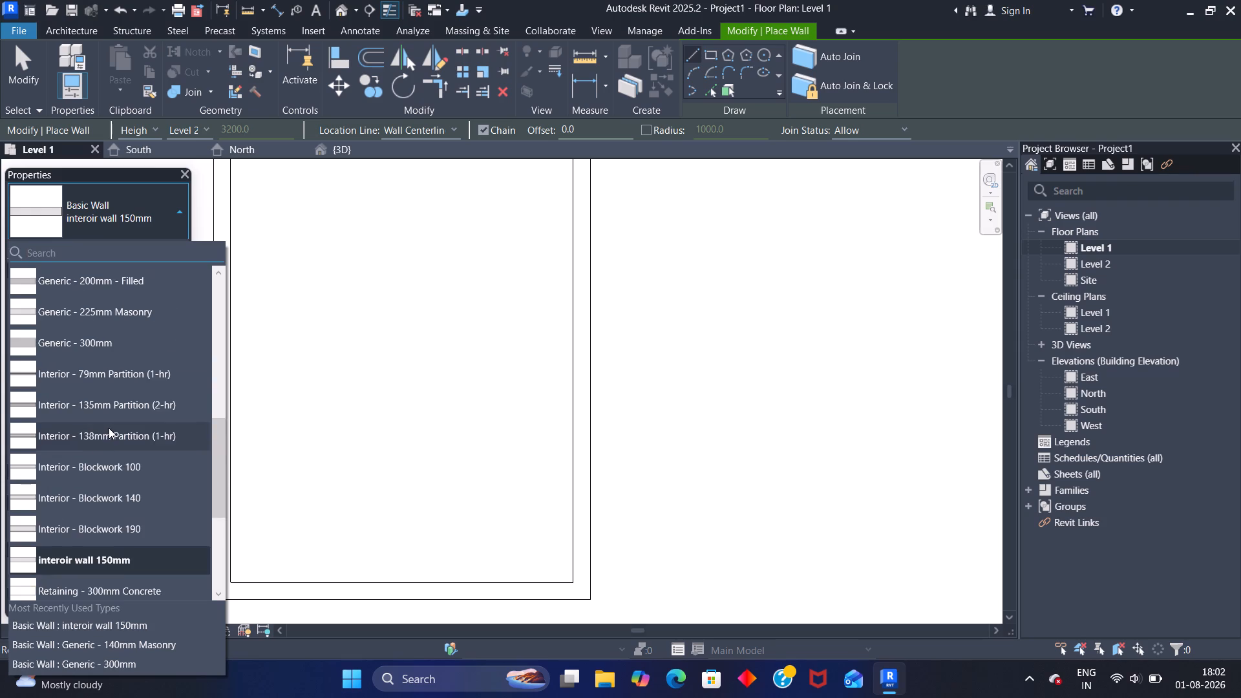
scroll(109, 427, "up", 3)
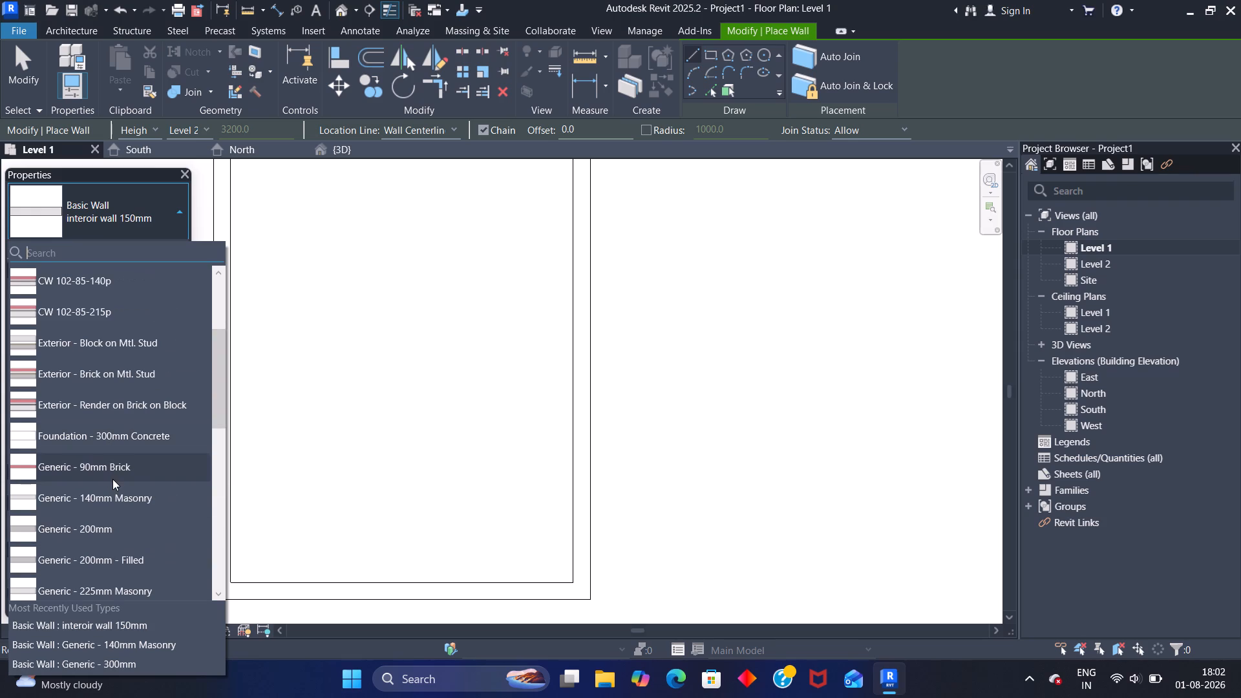
scroll(112, 480, "down", 1)
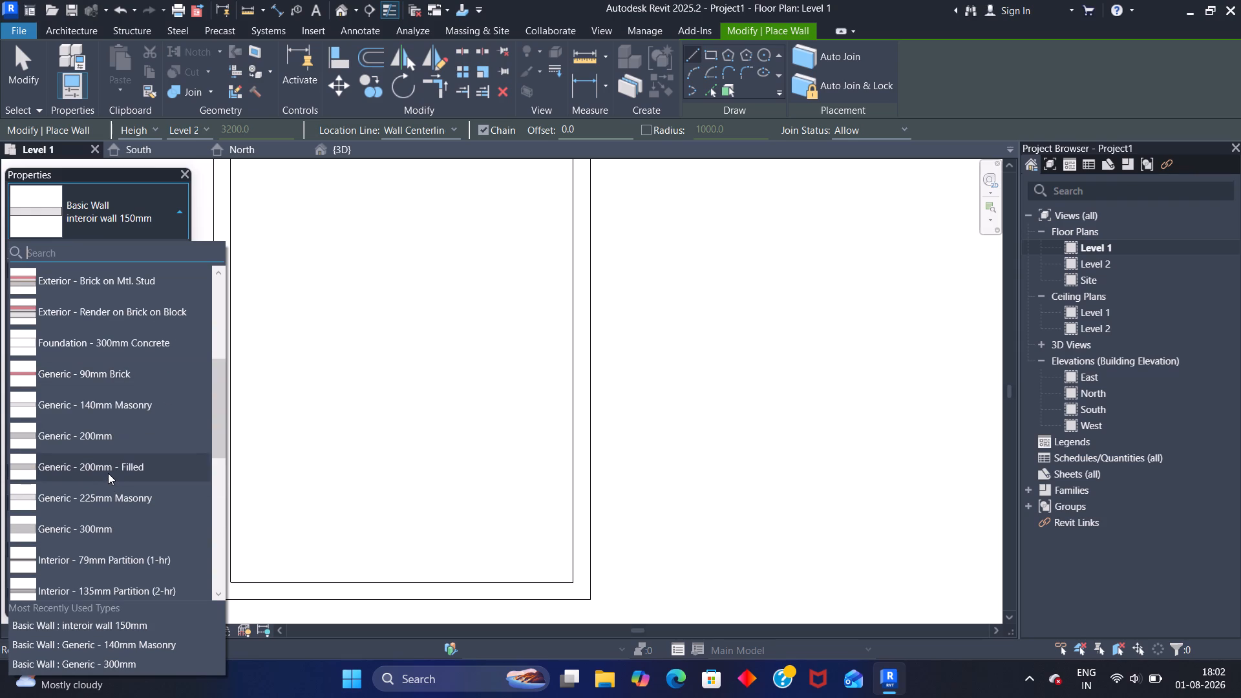
left_click(121, 525)
left_click(159, 249)
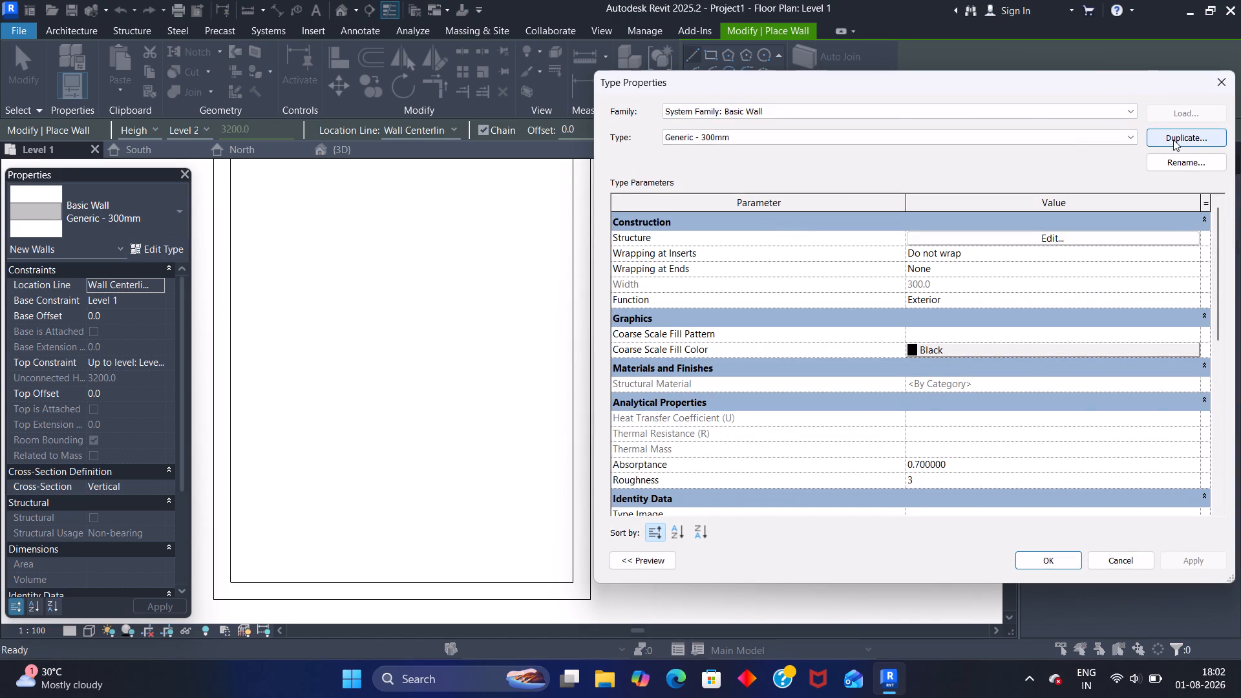
left_click(1173, 140)
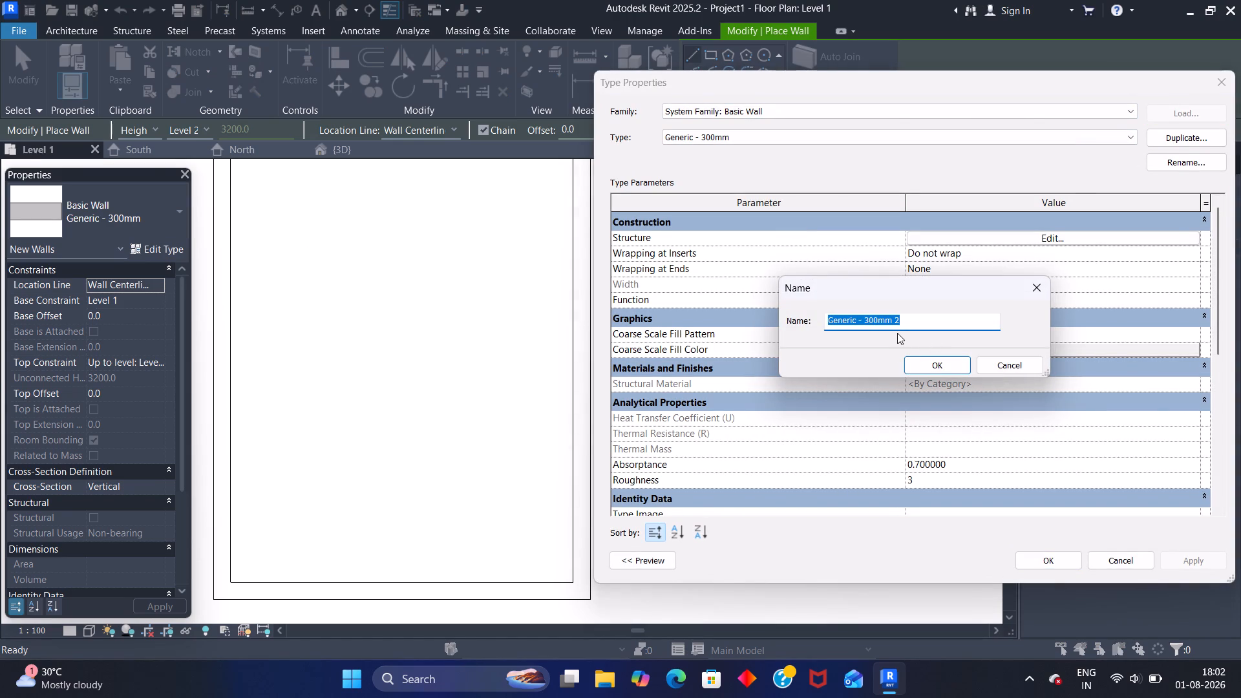
type("small")
key("space")
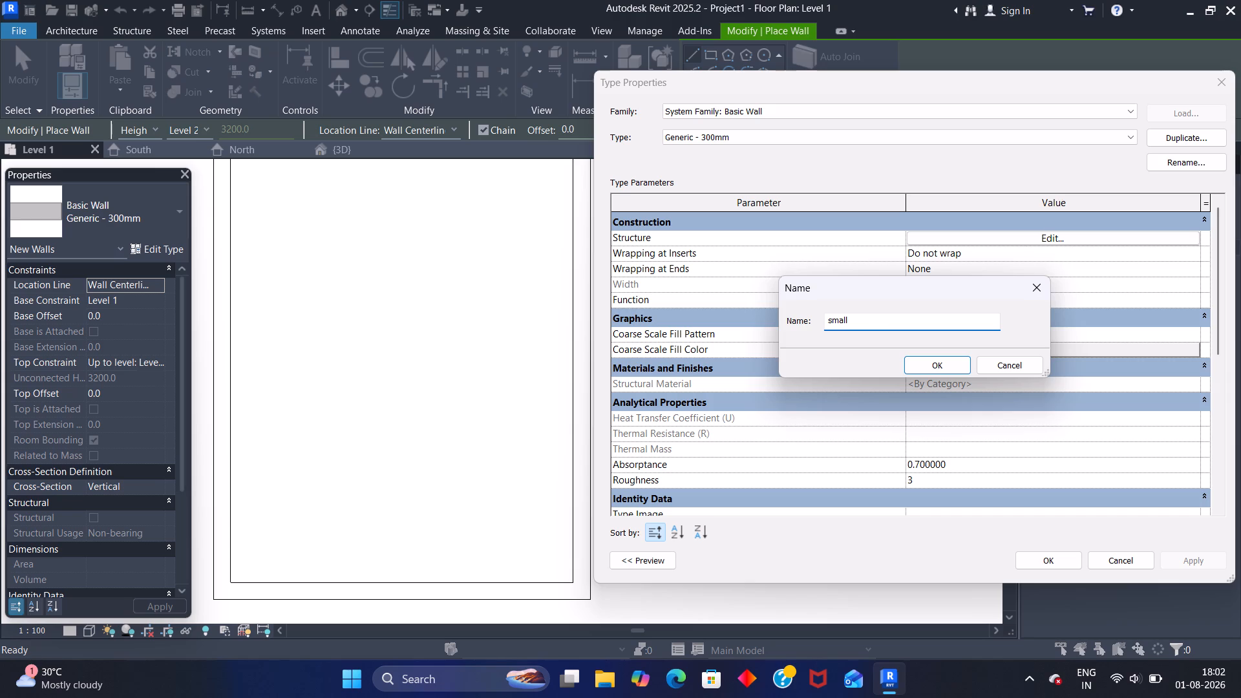
type("inner wall")
key("space")
type("150mm")
key("Return")
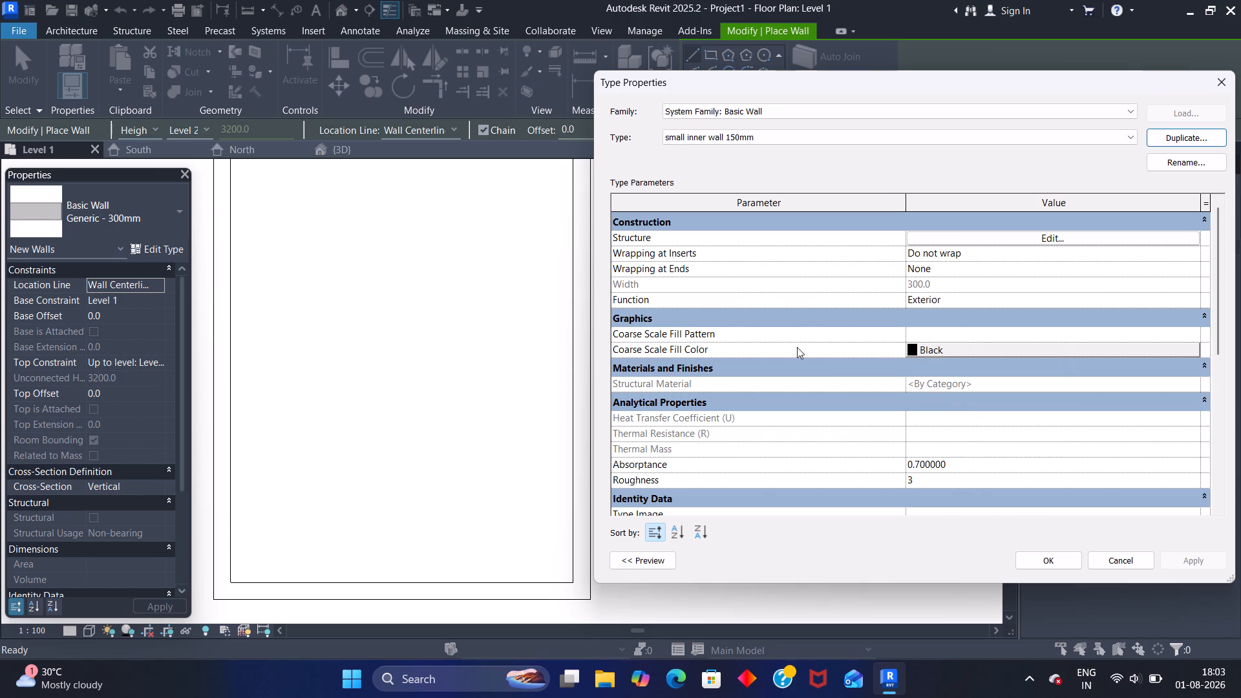
Set the structure layer of the small inner wall 150mm type to a thickness of 150 mm and apply the type.
left_click(1041, 231)
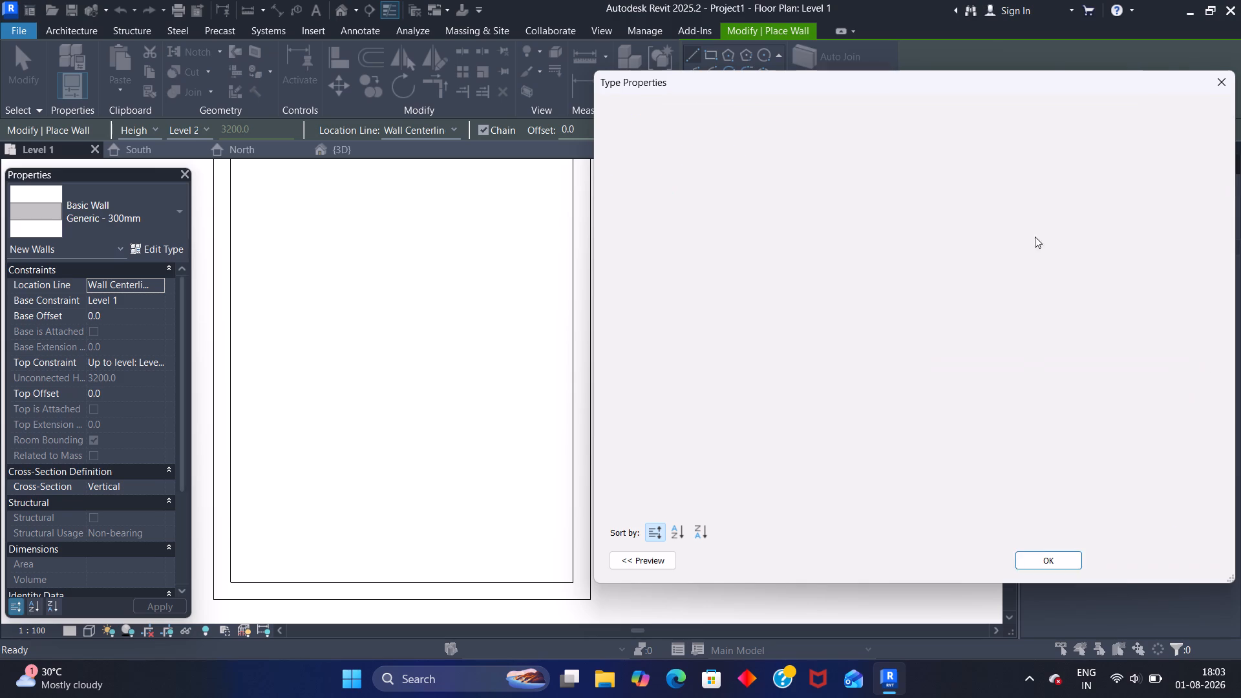
left_click(889, 237)
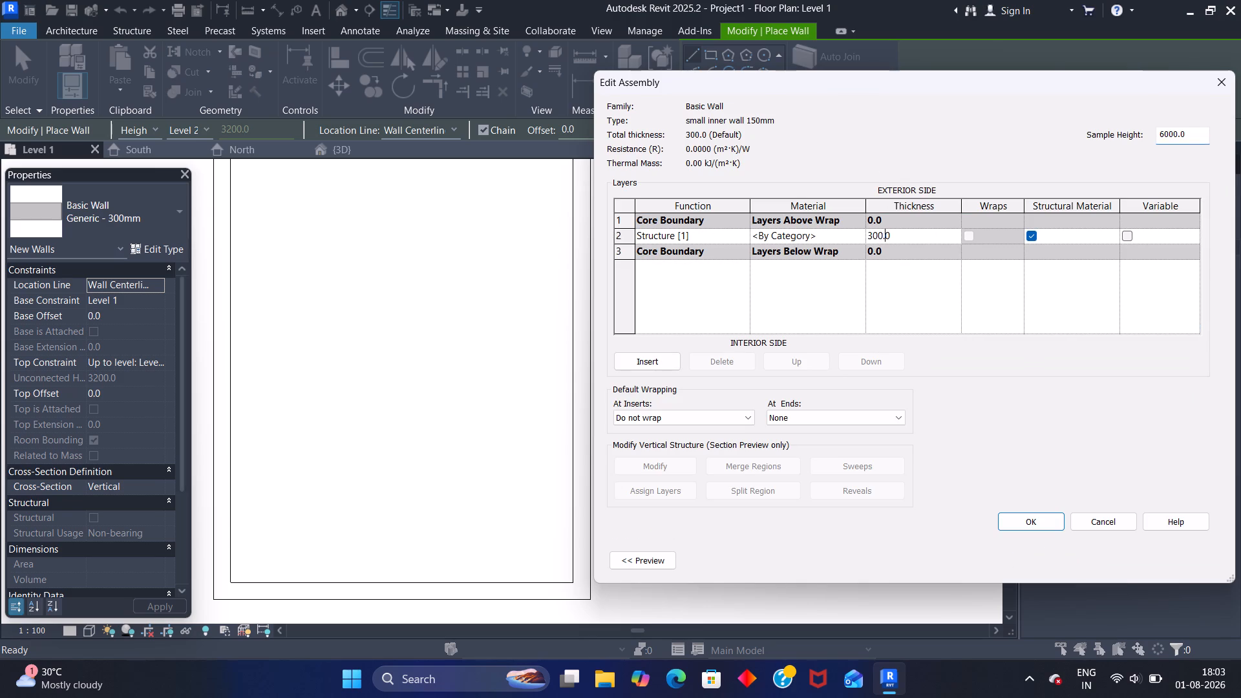
left_click(893, 234)
key("BackSpace")
key("BackSpace")
key("BackSpace")
key("BackSpace")
key("BackSpace")
key("BackSpace")
key("BackSpace")
key("BackSpace")
key("BackSpace")
key("BackSpace")
type("150mm")
key("Return")
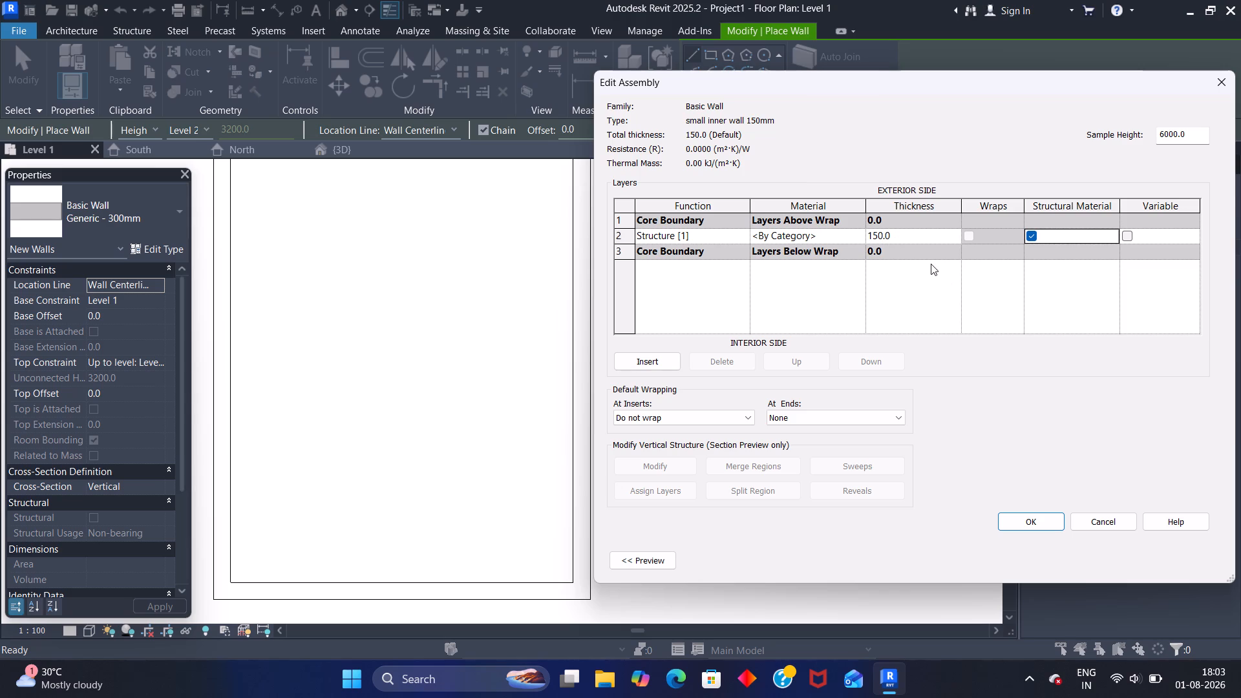
key("Return")
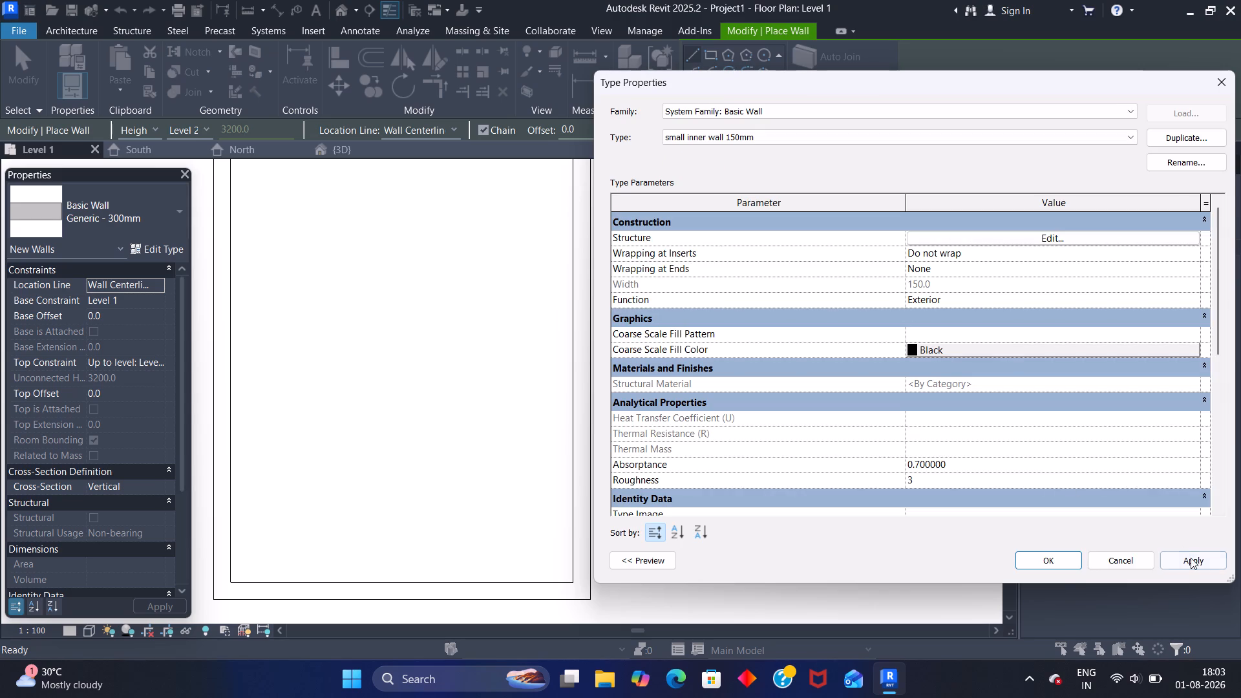
left_click(1191, 558)
left_click(1057, 564)
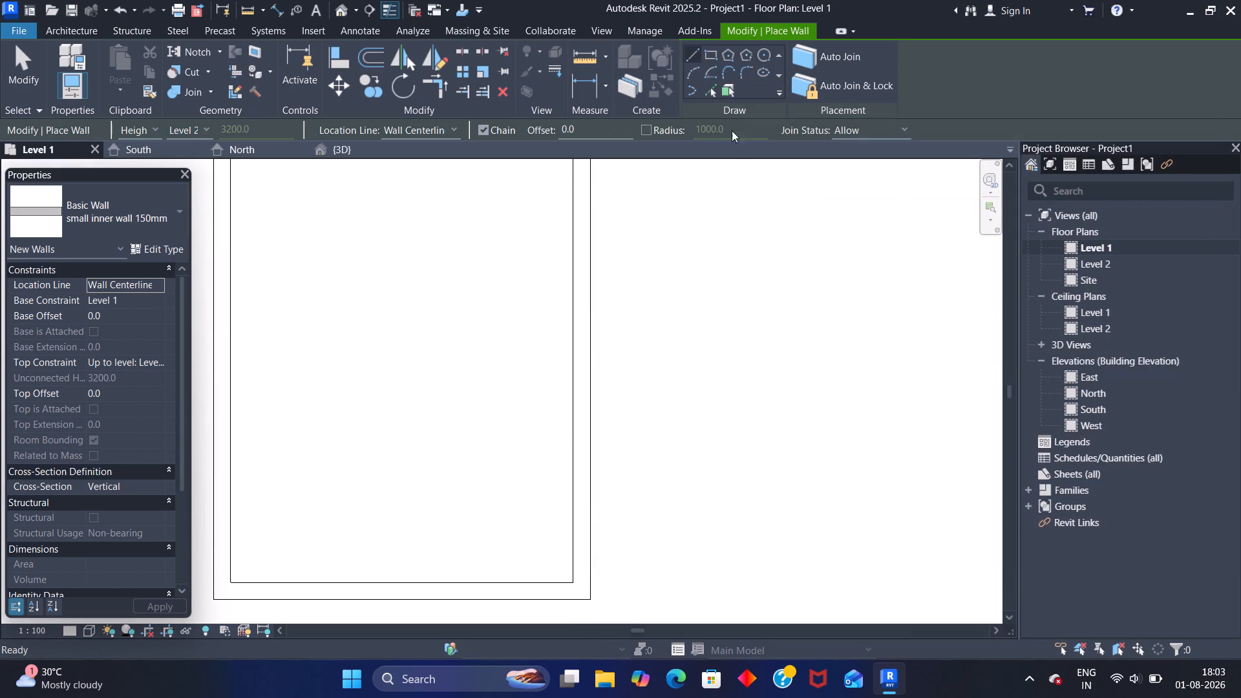
Draw an L-shaped partition from the east wall, about 2750 mm west and 2400 mm north, about 2825 mm clear of the south wall.
left_click(697, 52)
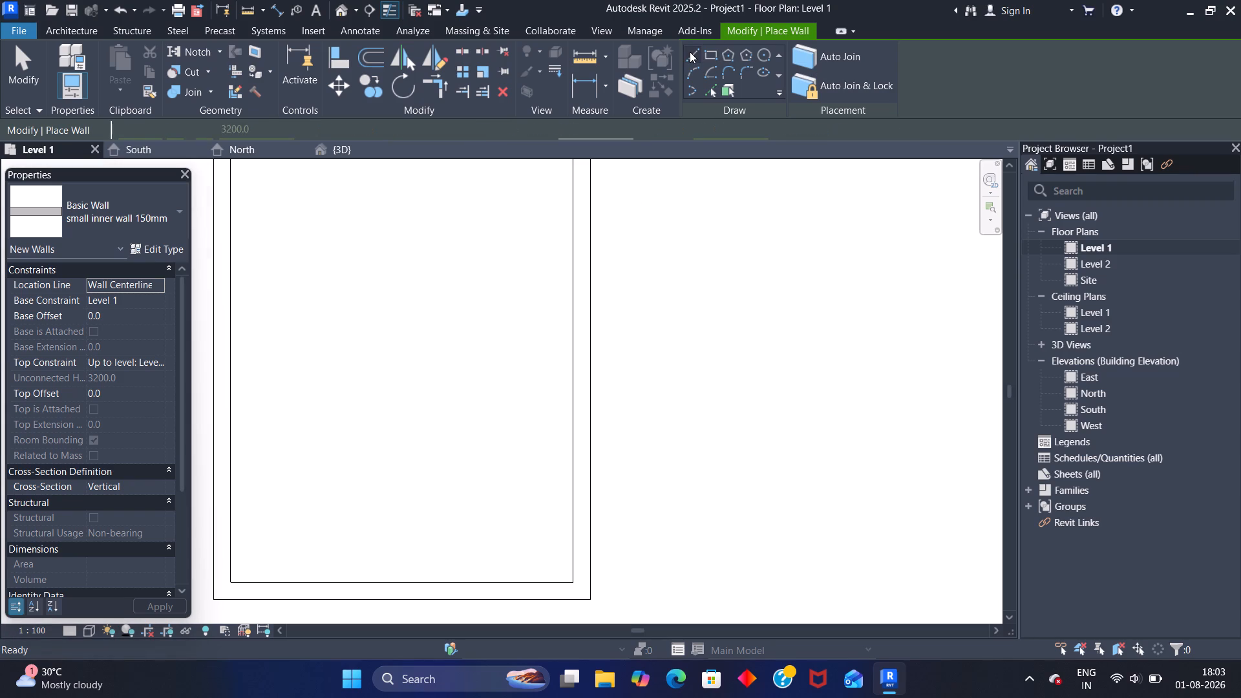
left_click(690, 52)
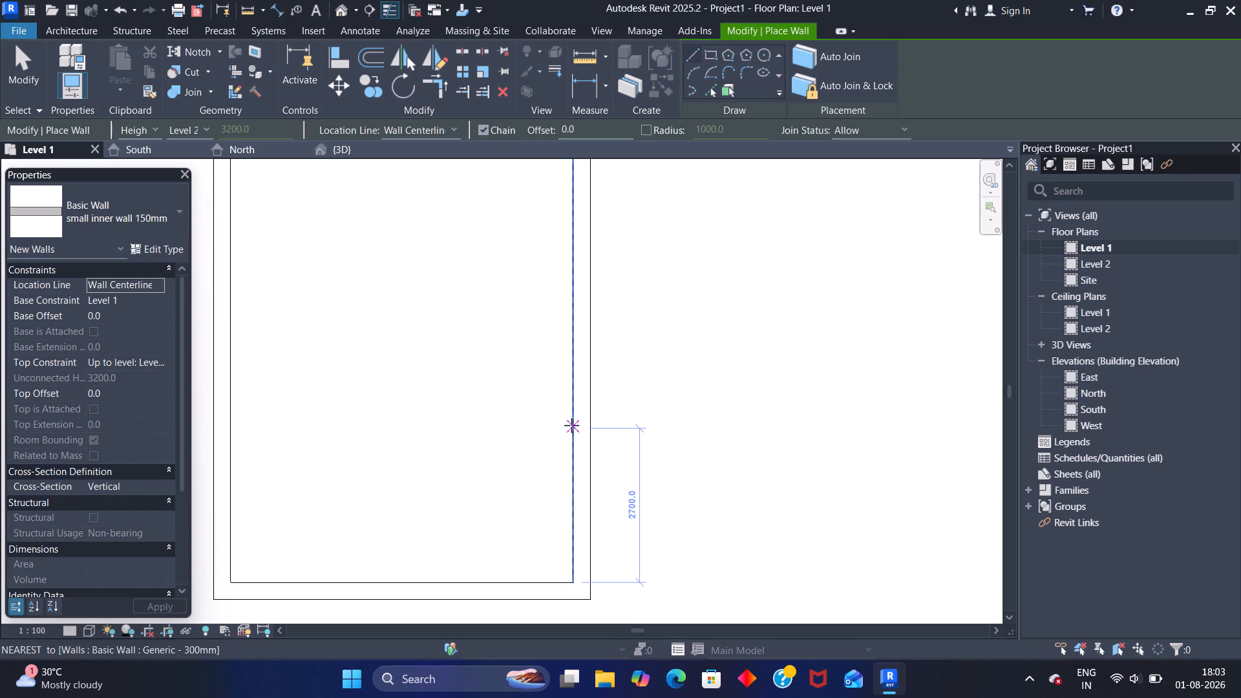
left_click(574, 419)
left_click(425, 424)
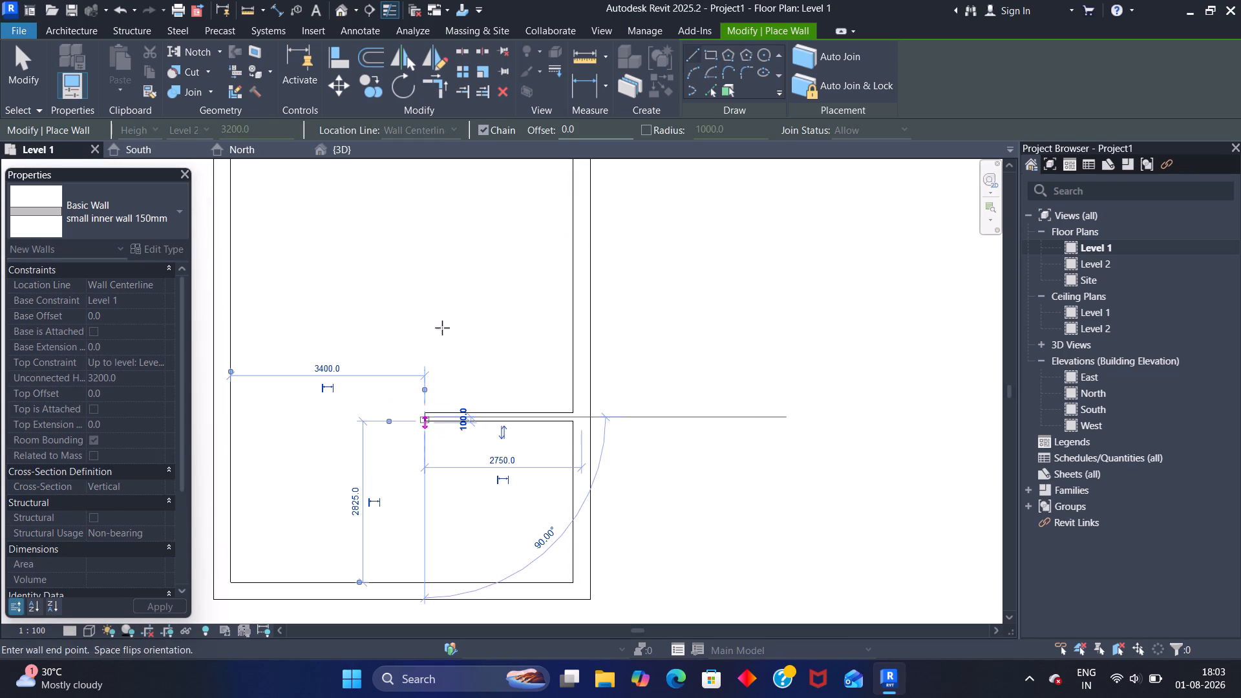
left_click(423, 282)
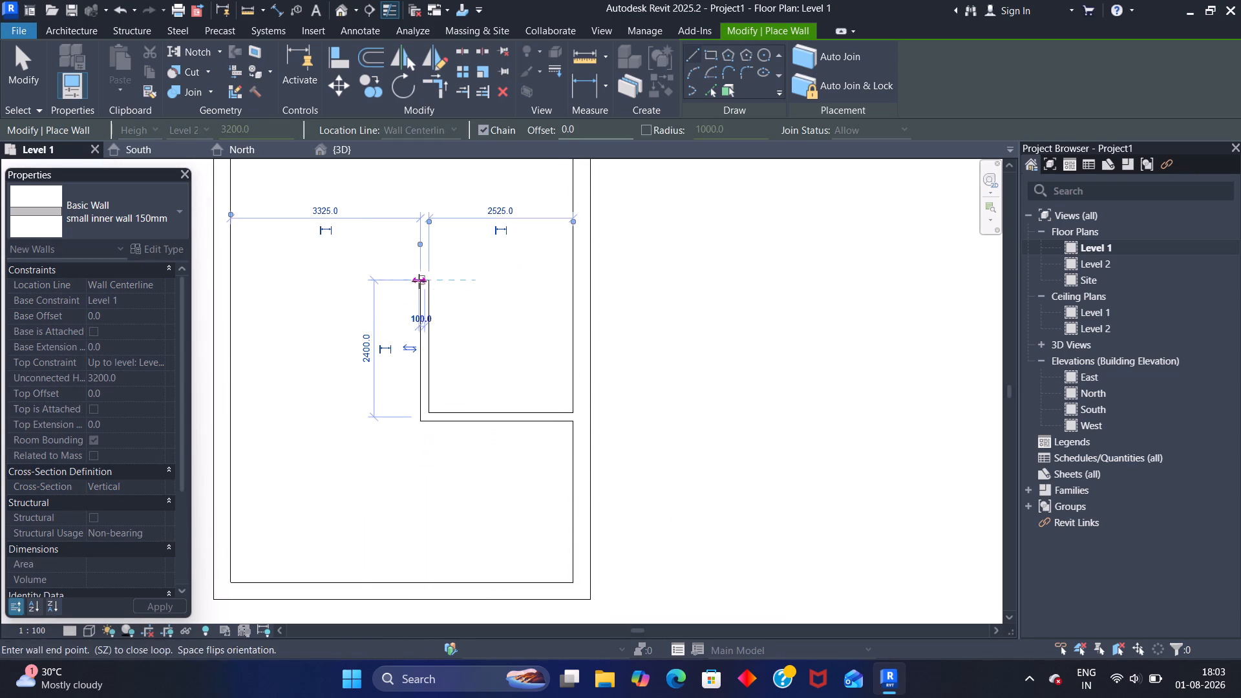
key("Escape")
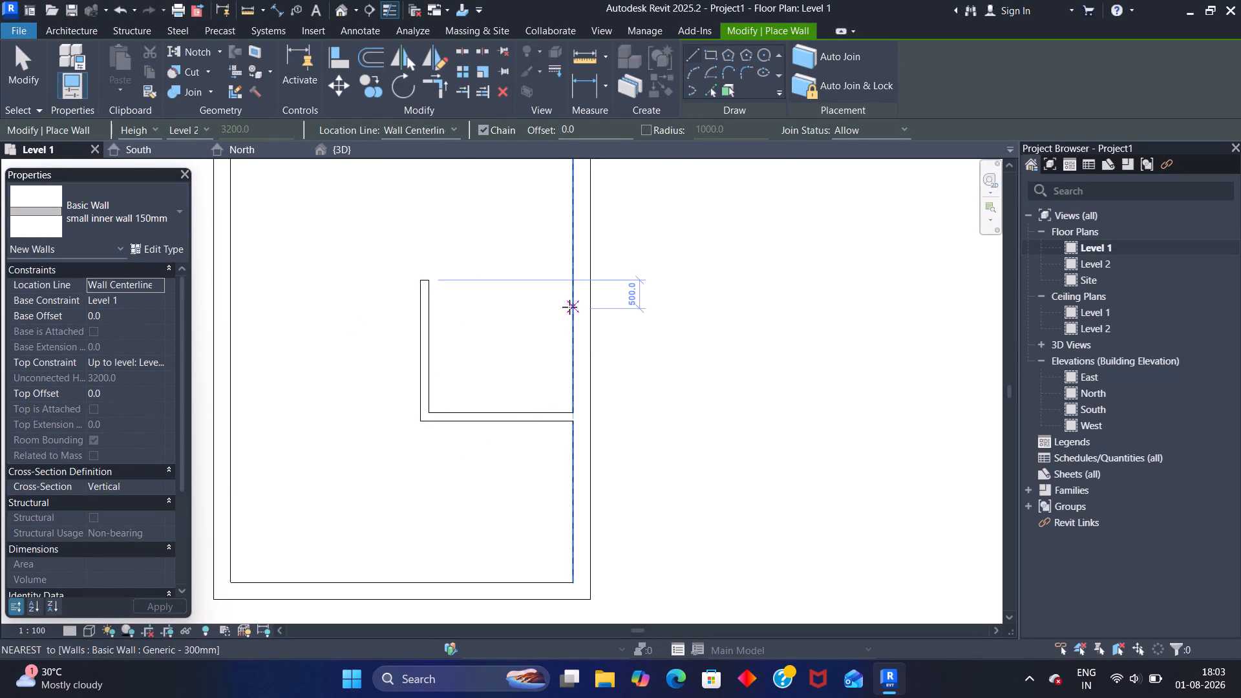
Draw a horizontal partition from the east wall to the northward leg, about 500 mm south of the leg's free end.
left_click(569, 306)
left_click(434, 310)
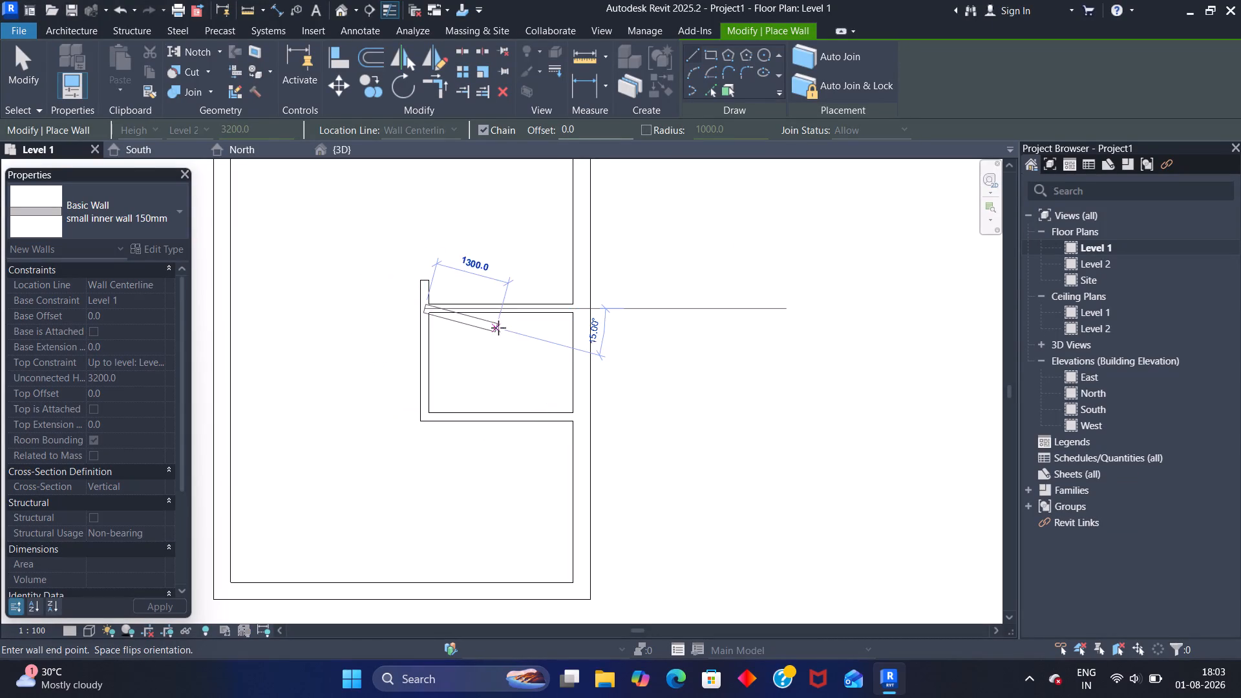
key("space")
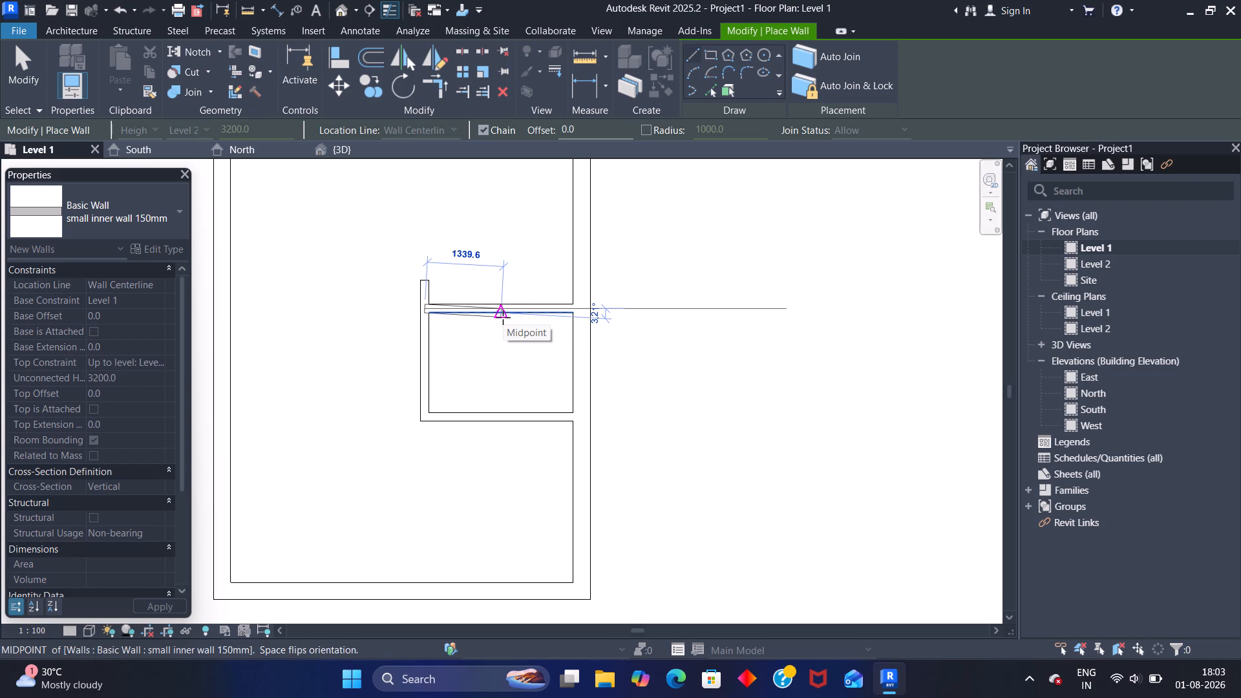
key("Escape")
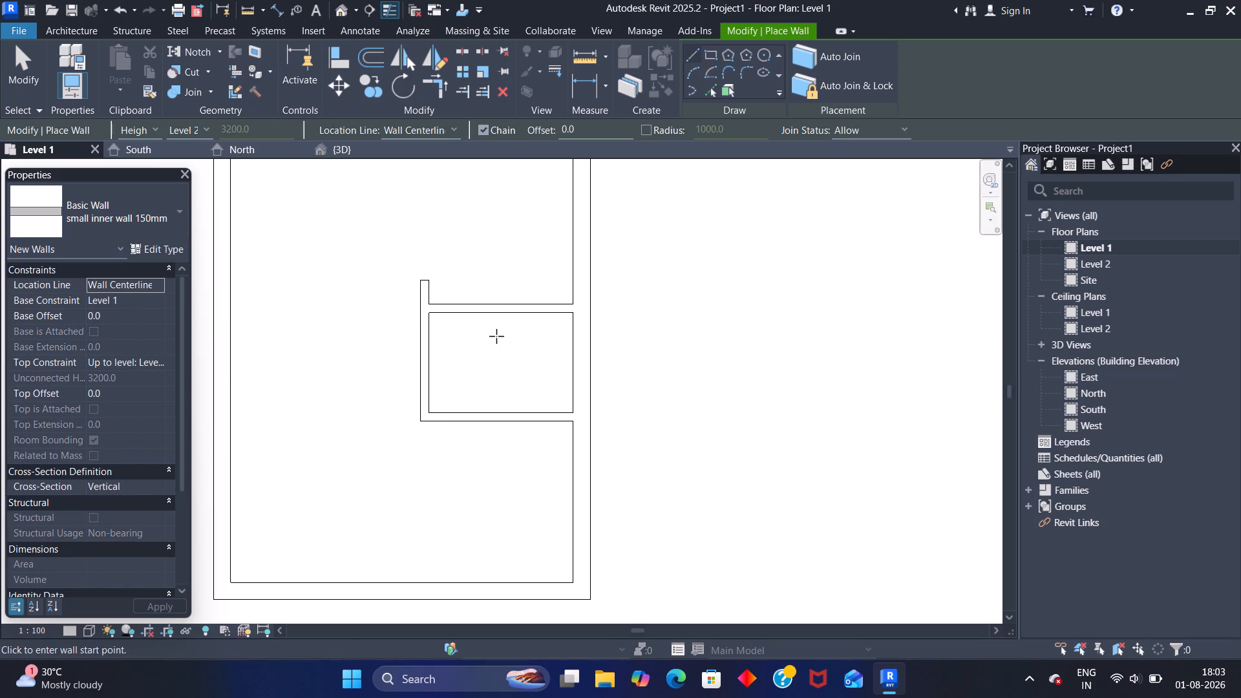
Draw a dividing wall about 1900 mm long from the upper horizontal partition's midpoint south to the lower one, and leave the Wall tool.
left_click_drag(504, 314, 499, 330)
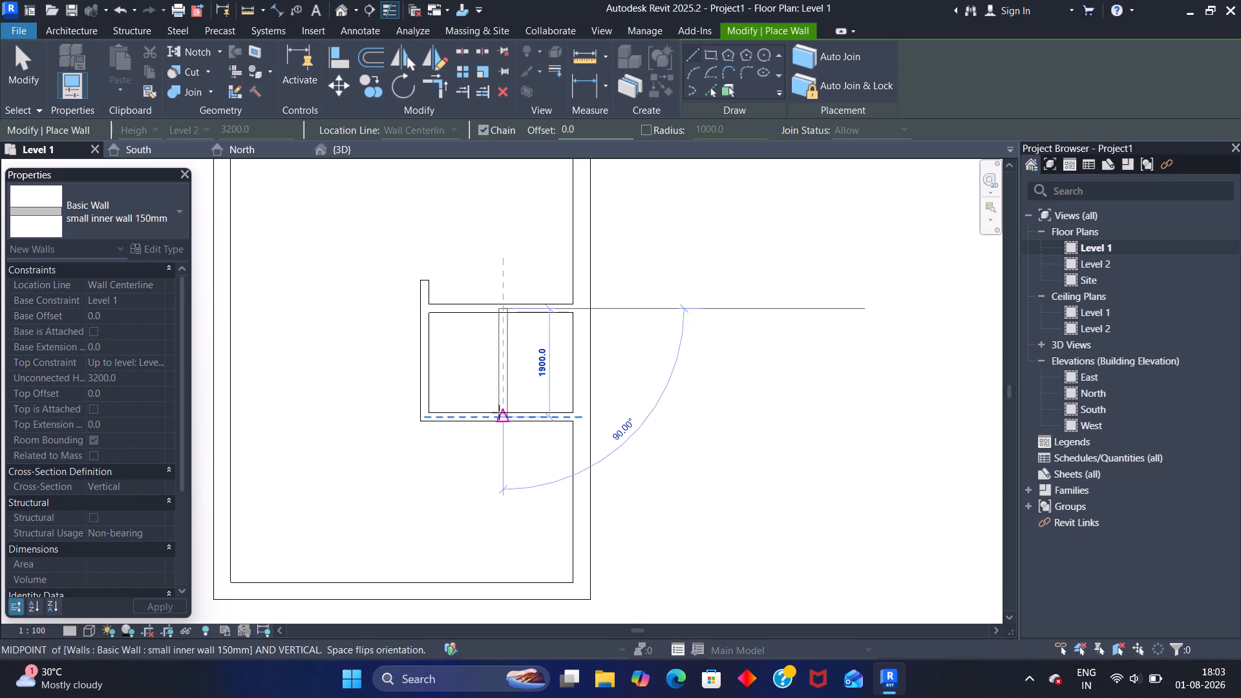
left_click(499, 412)
key("Escape")
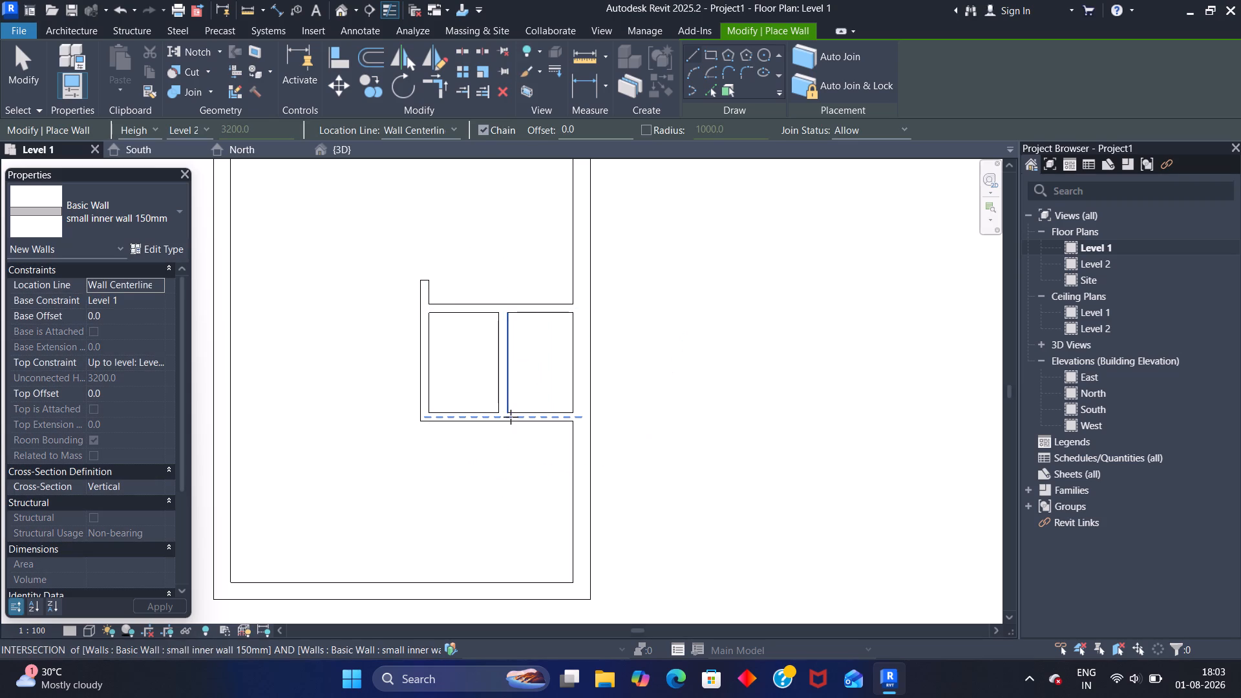
key("Escape")
key("Escape")
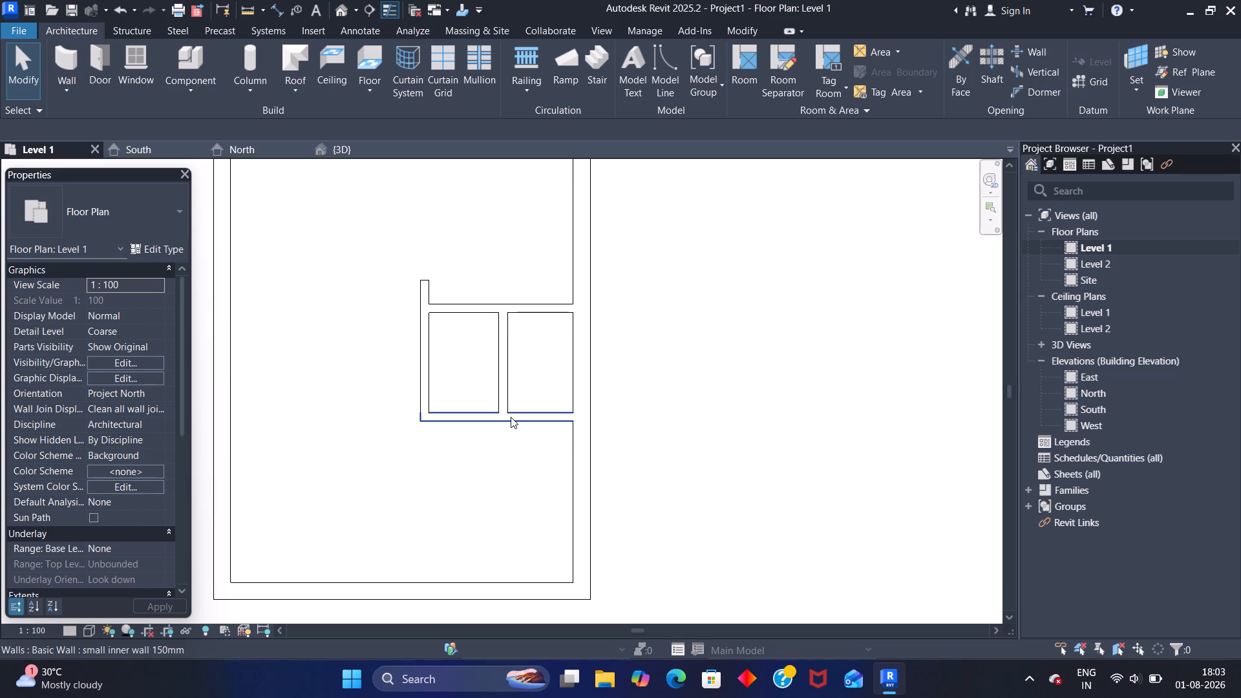
Set the clear distance between the upper and lower horizontal partitions to 1600 mm by moving the upper one.
left_click(503, 305)
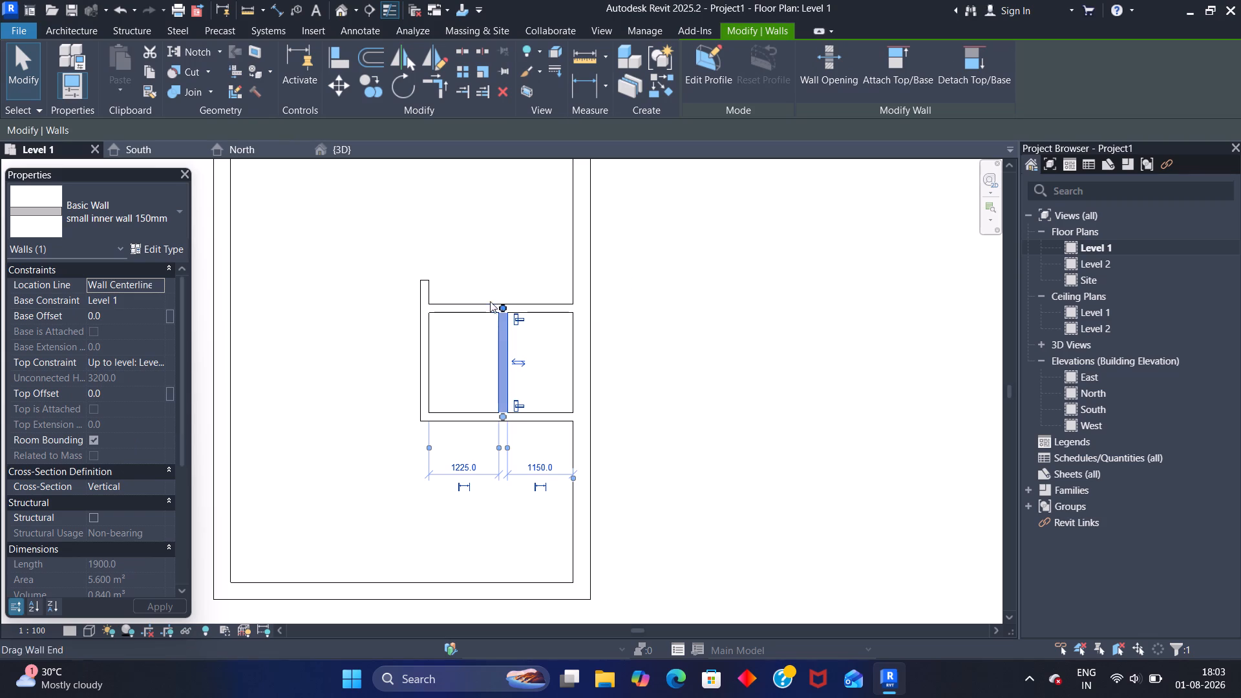
left_click(476, 303)
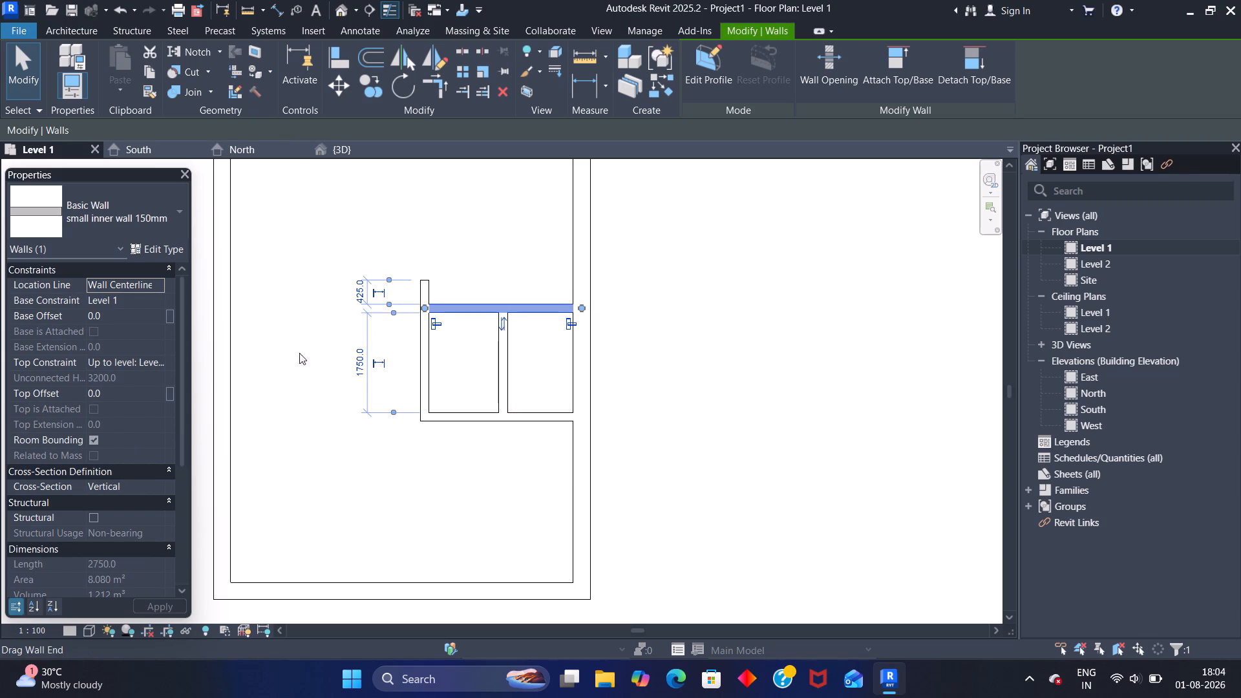
left_click(354, 357)
key("1")
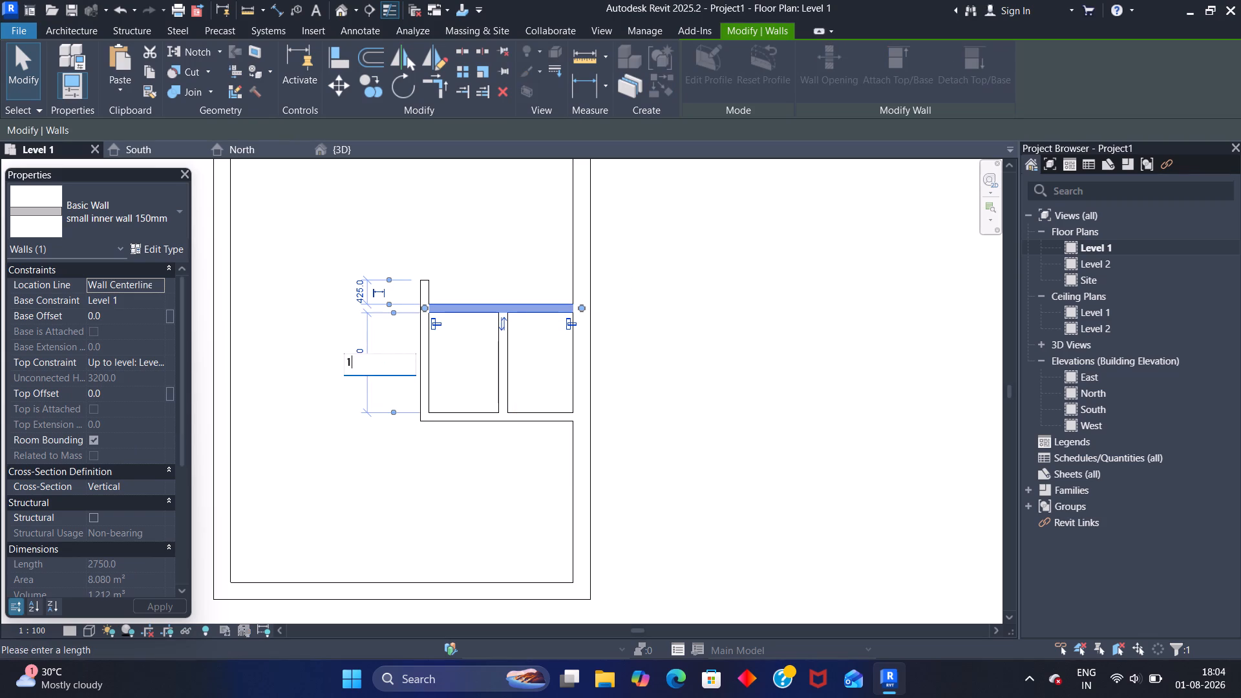
type("600")
key("Return")
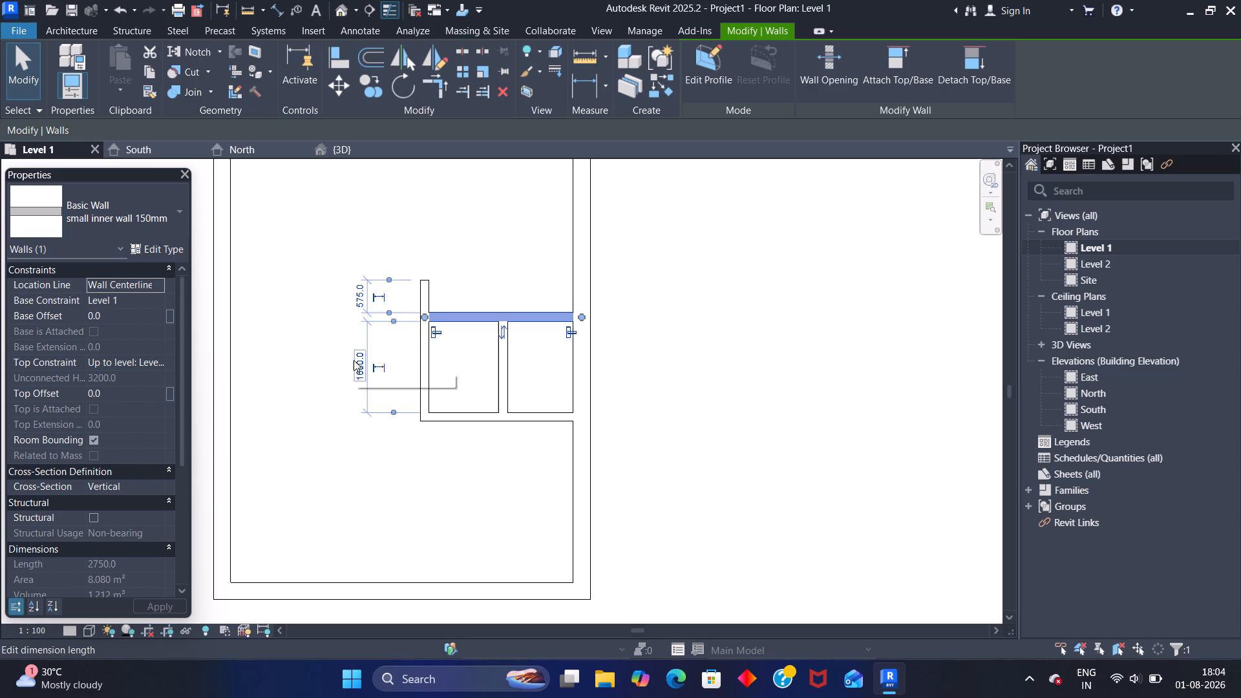
Set the clear distance between the dividing wall and the east perimeter wall to 2000 mm.
left_click(504, 366)
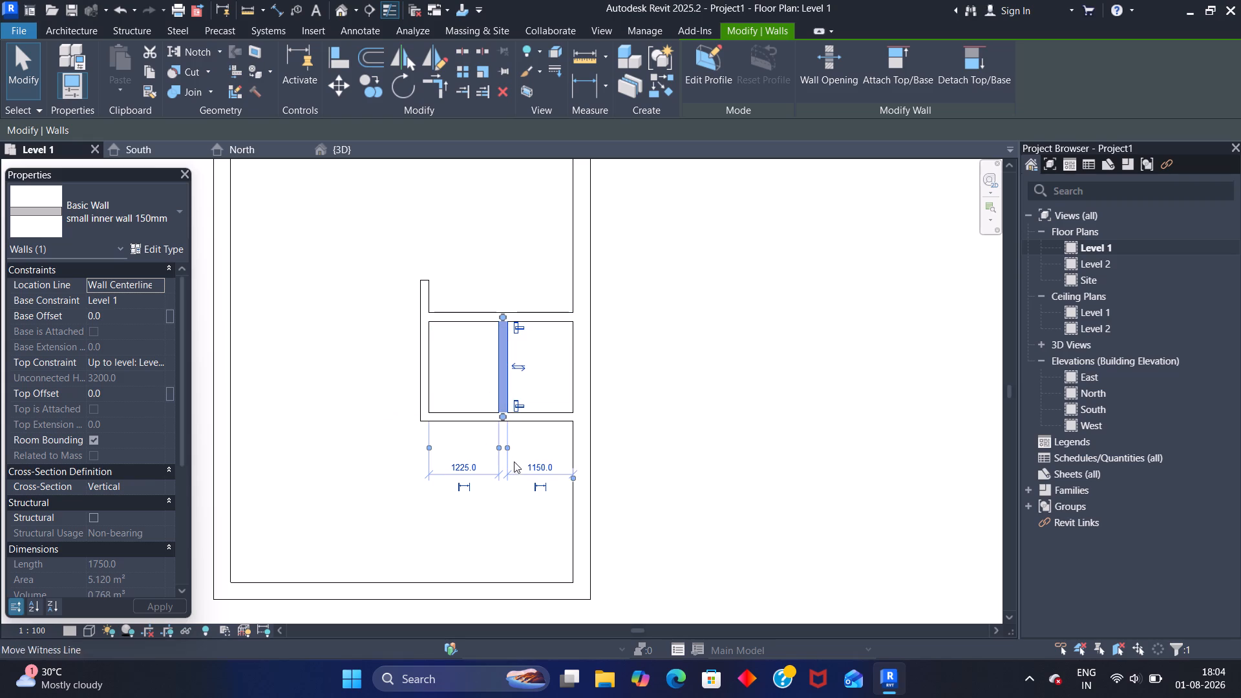
left_click(535, 467)
type("2000")
key("Return")
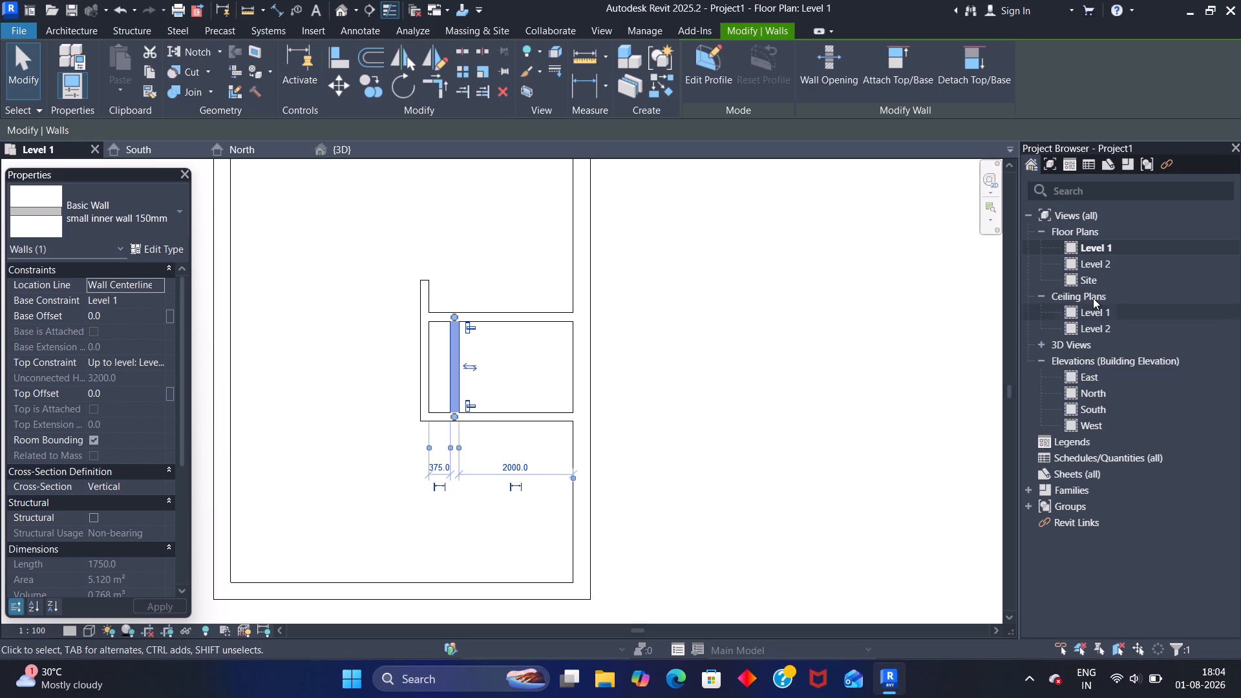
Set the clear distance between the northward leg and the dividing wall to 1300 mm by moving the leg.
left_click(422, 359)
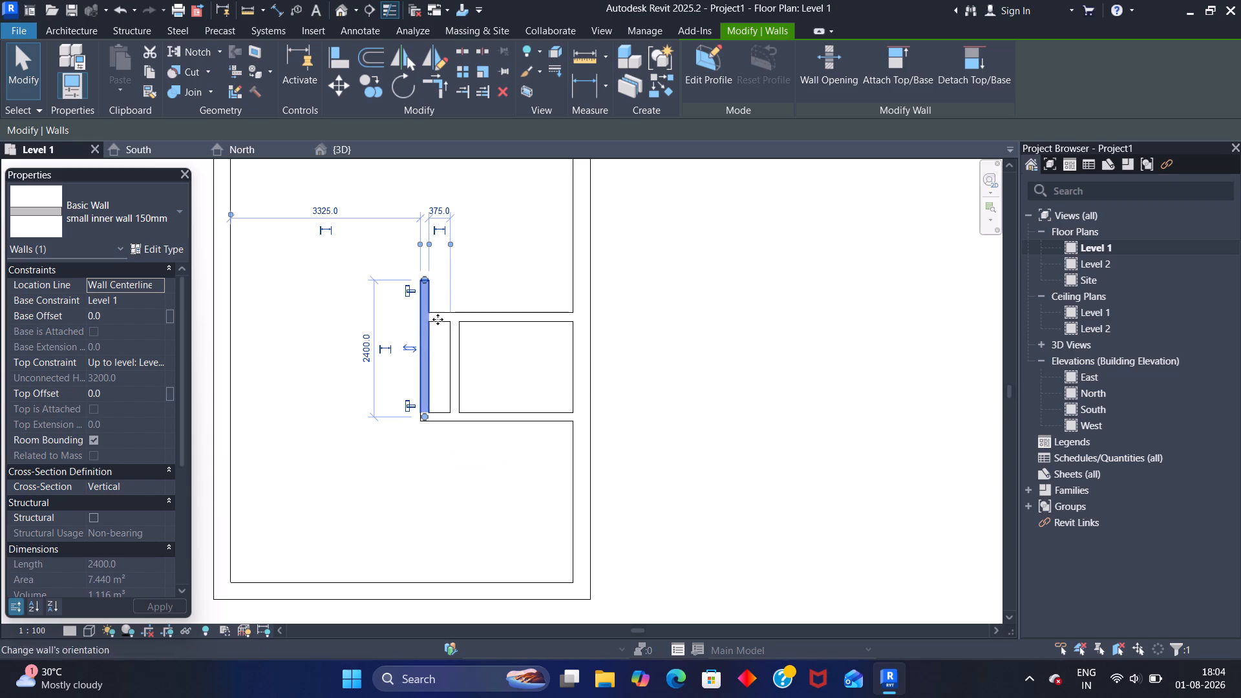
left_click(434, 209)
key("1")
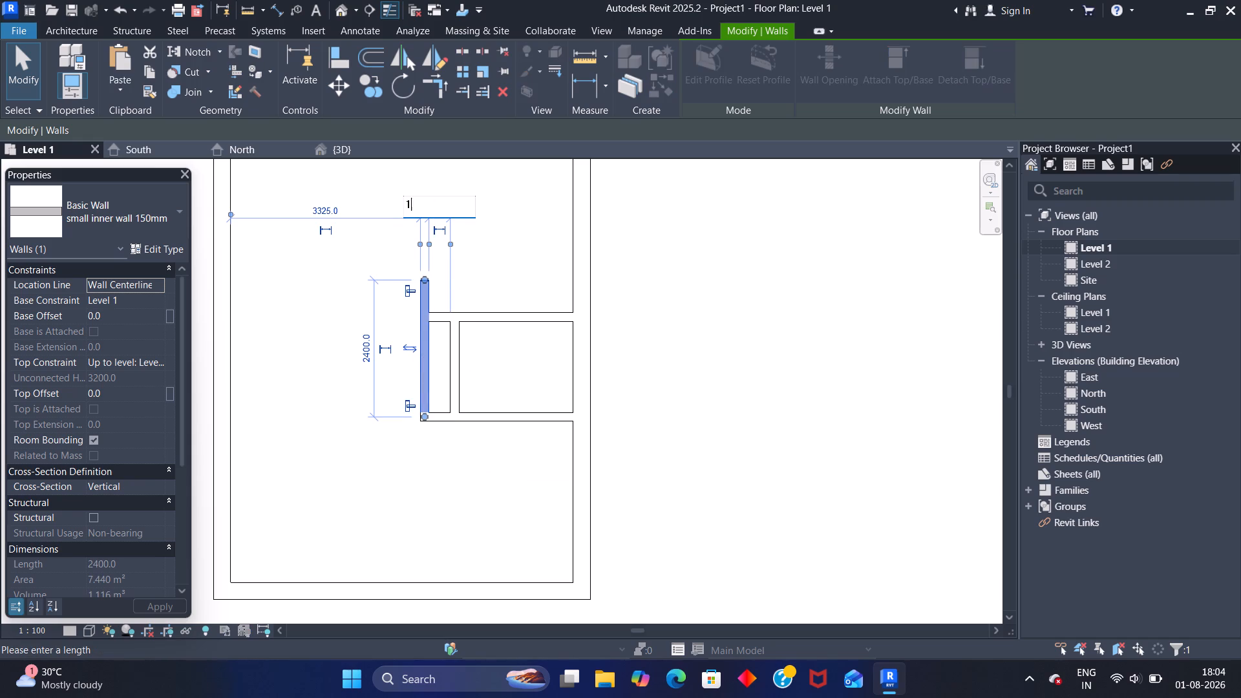
key("3")
type("00")
key("Return")
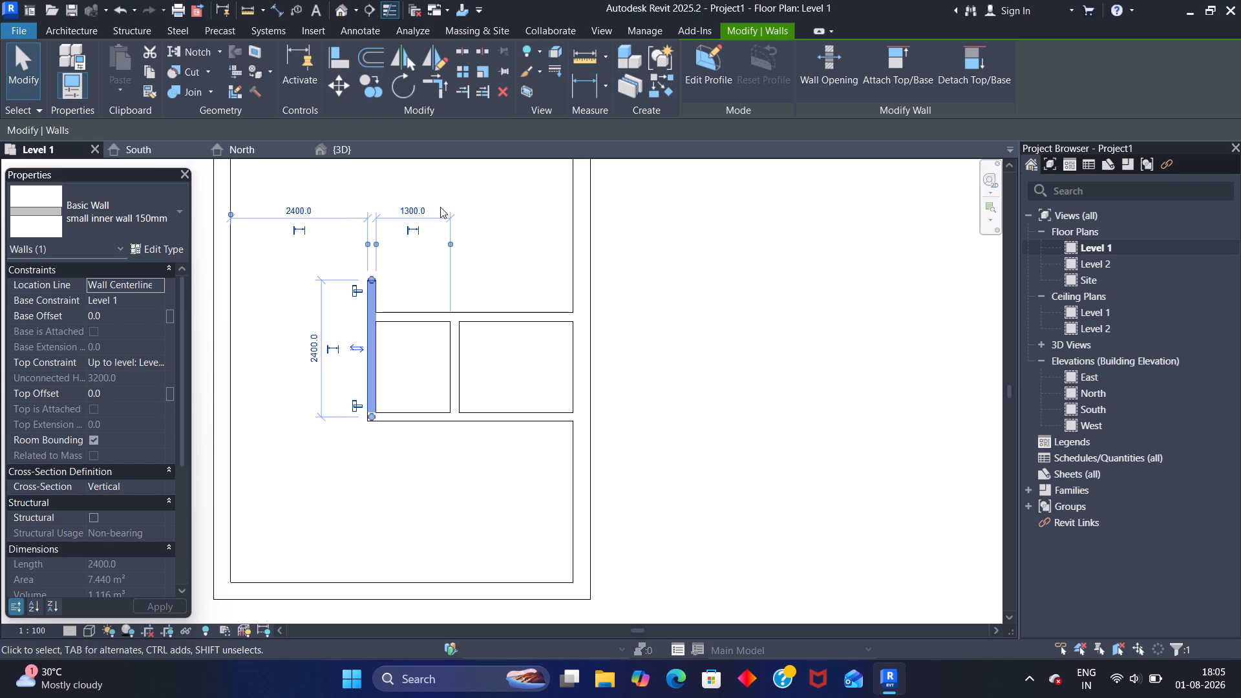
left_click(520, 203)
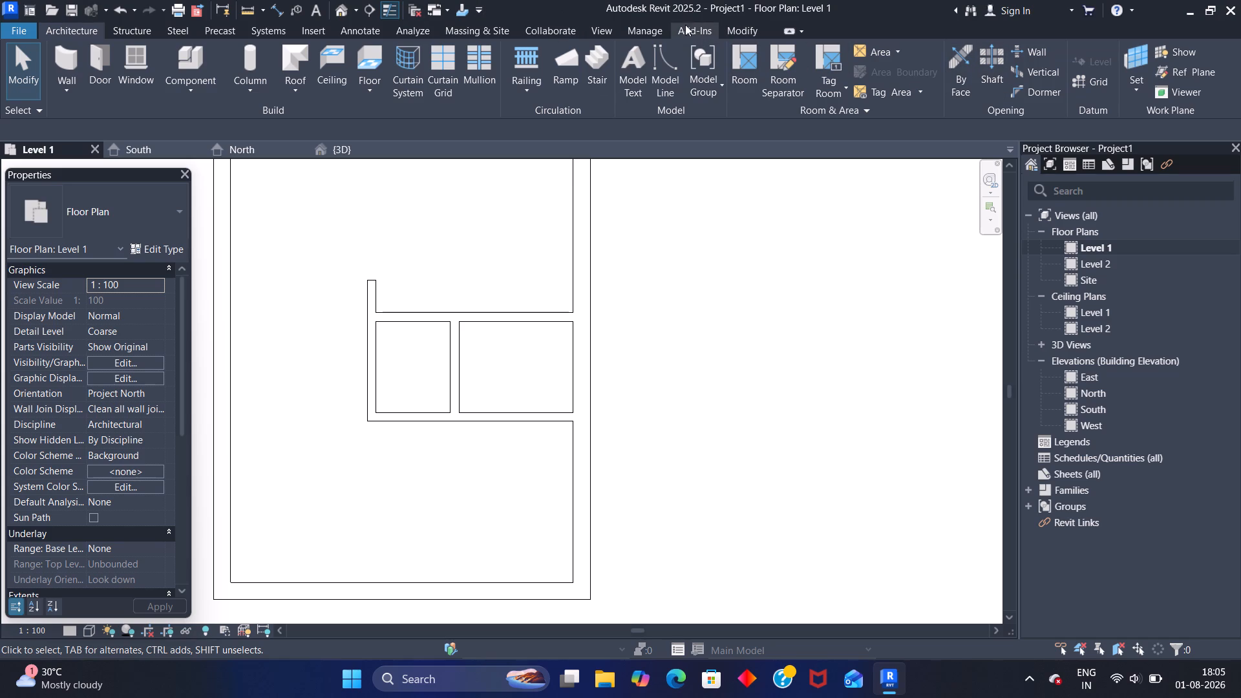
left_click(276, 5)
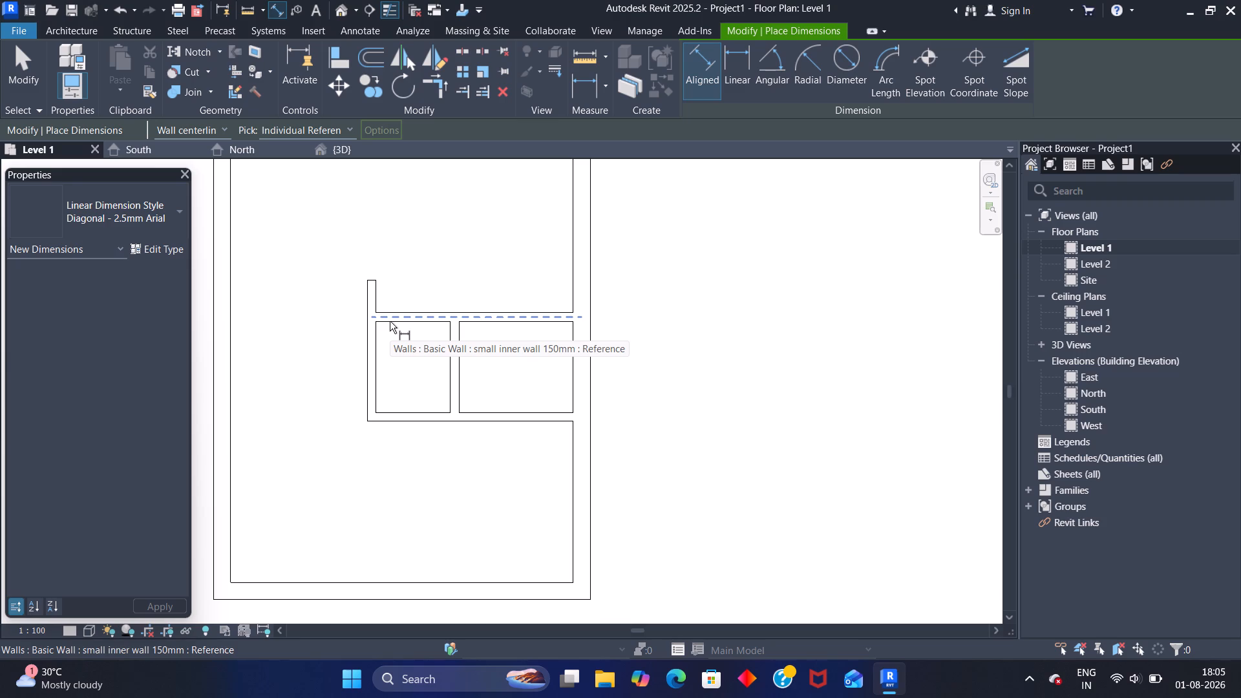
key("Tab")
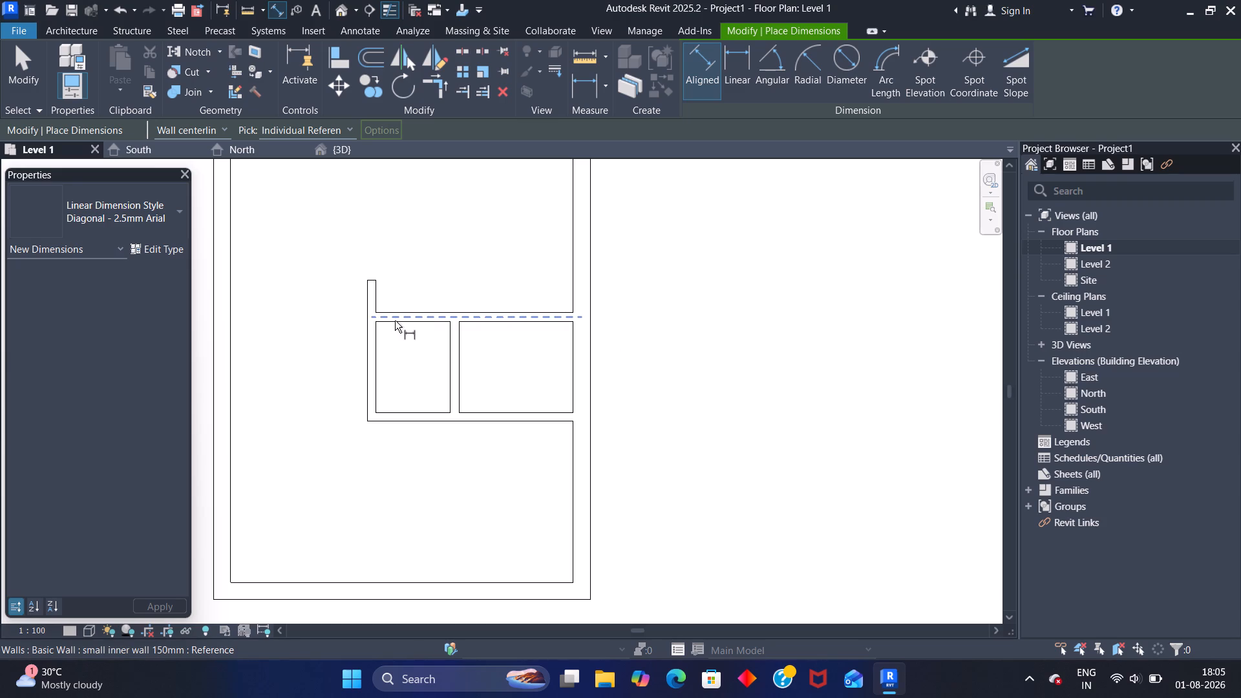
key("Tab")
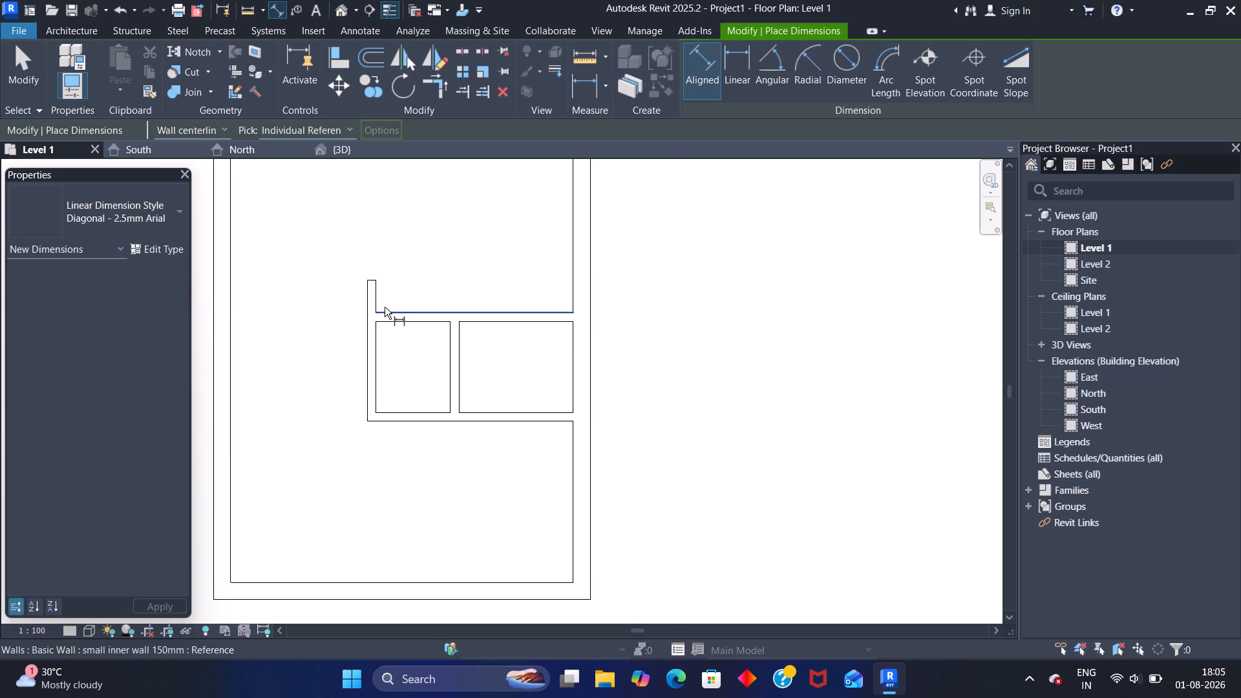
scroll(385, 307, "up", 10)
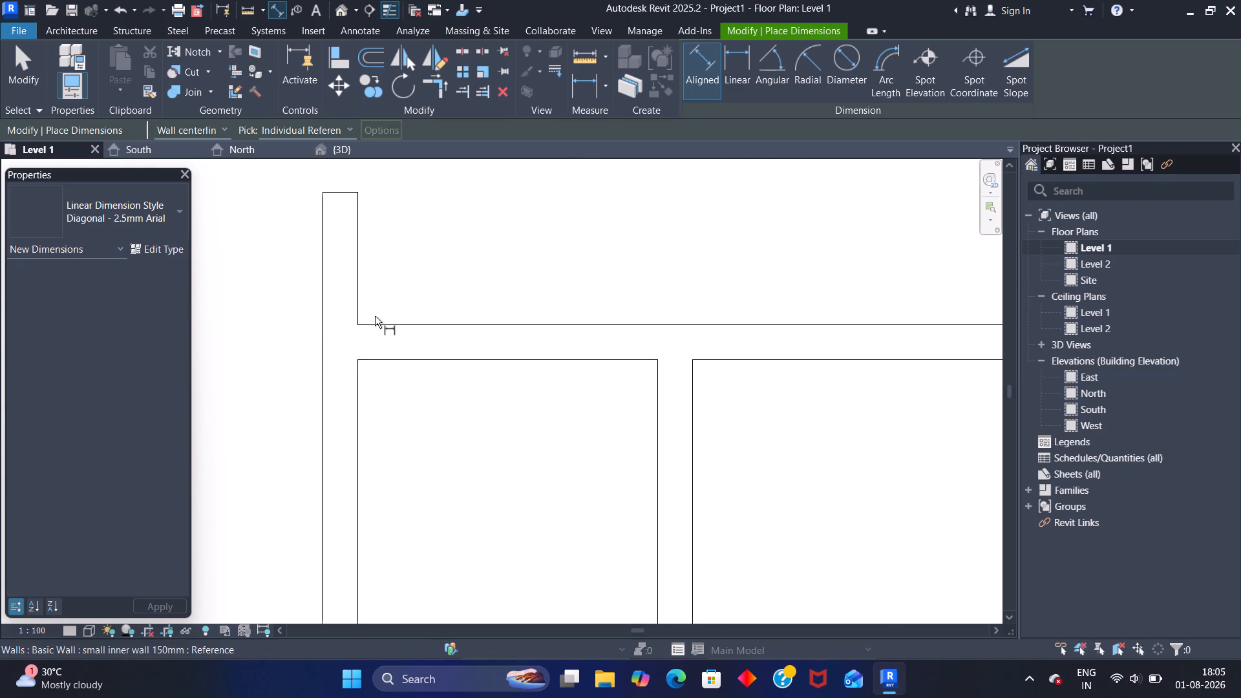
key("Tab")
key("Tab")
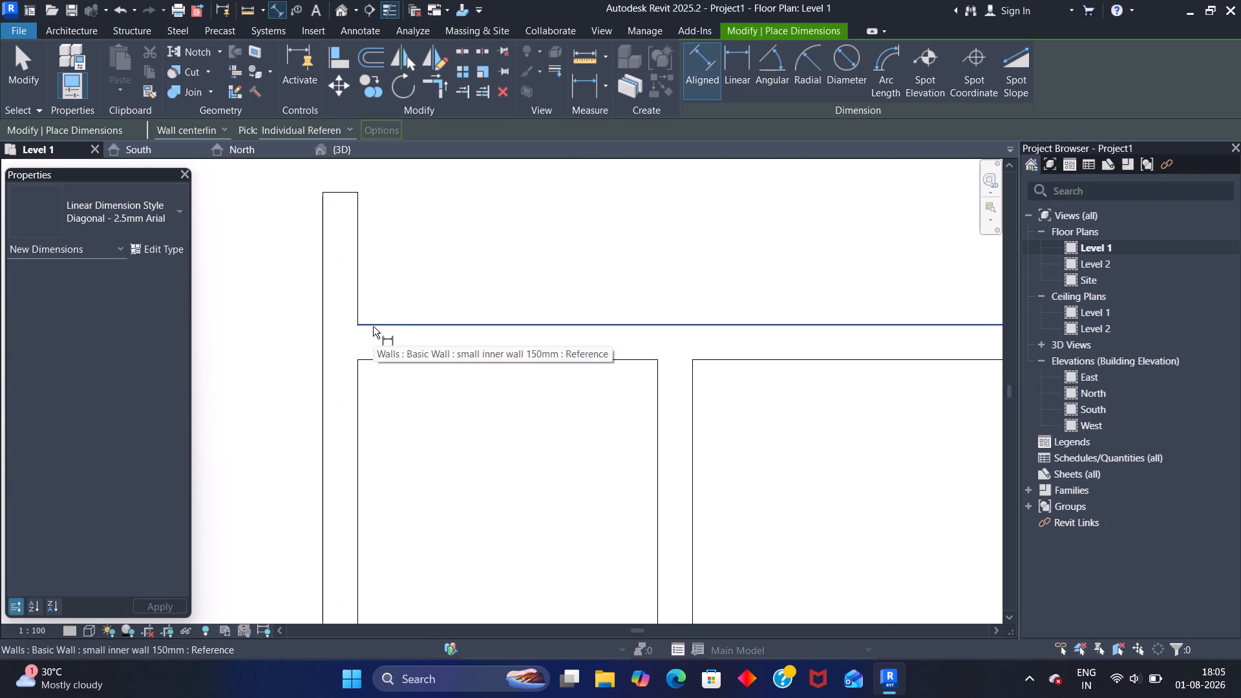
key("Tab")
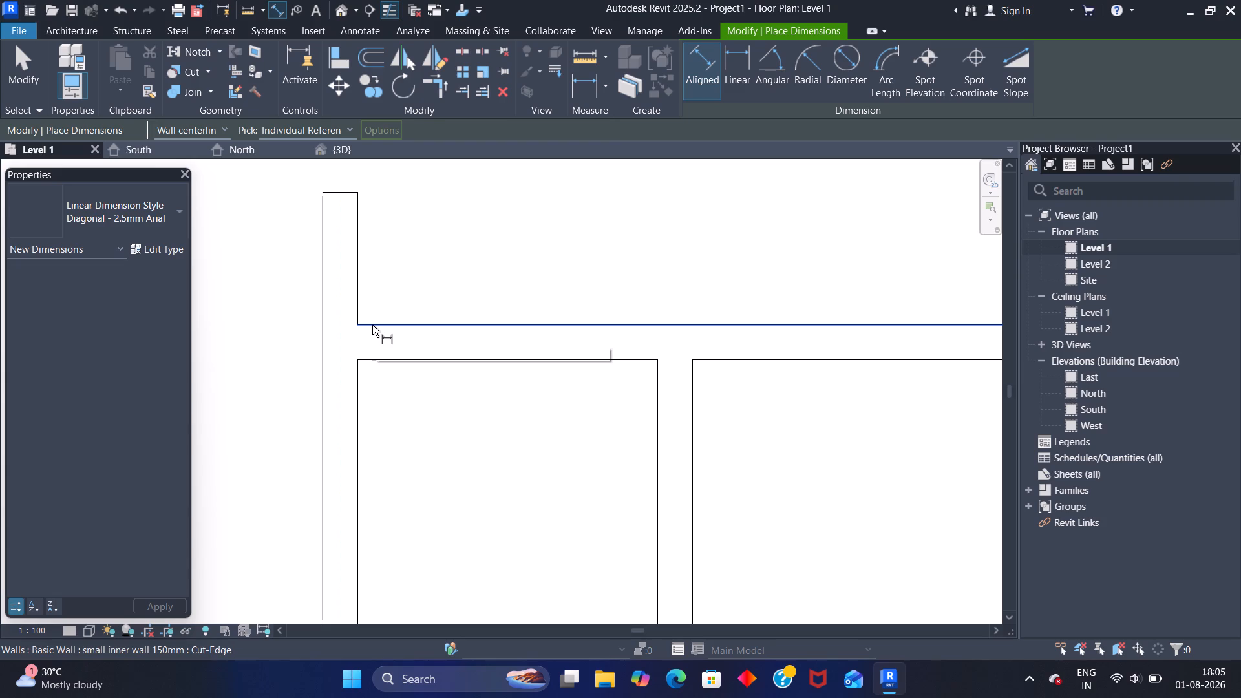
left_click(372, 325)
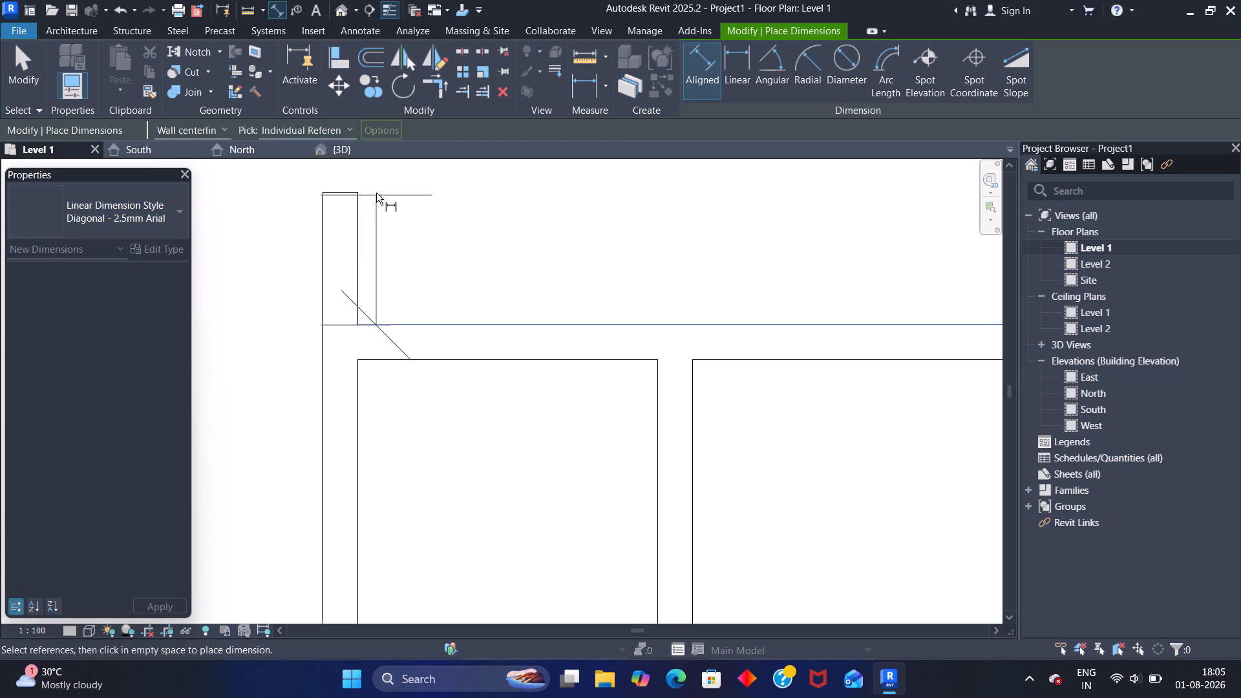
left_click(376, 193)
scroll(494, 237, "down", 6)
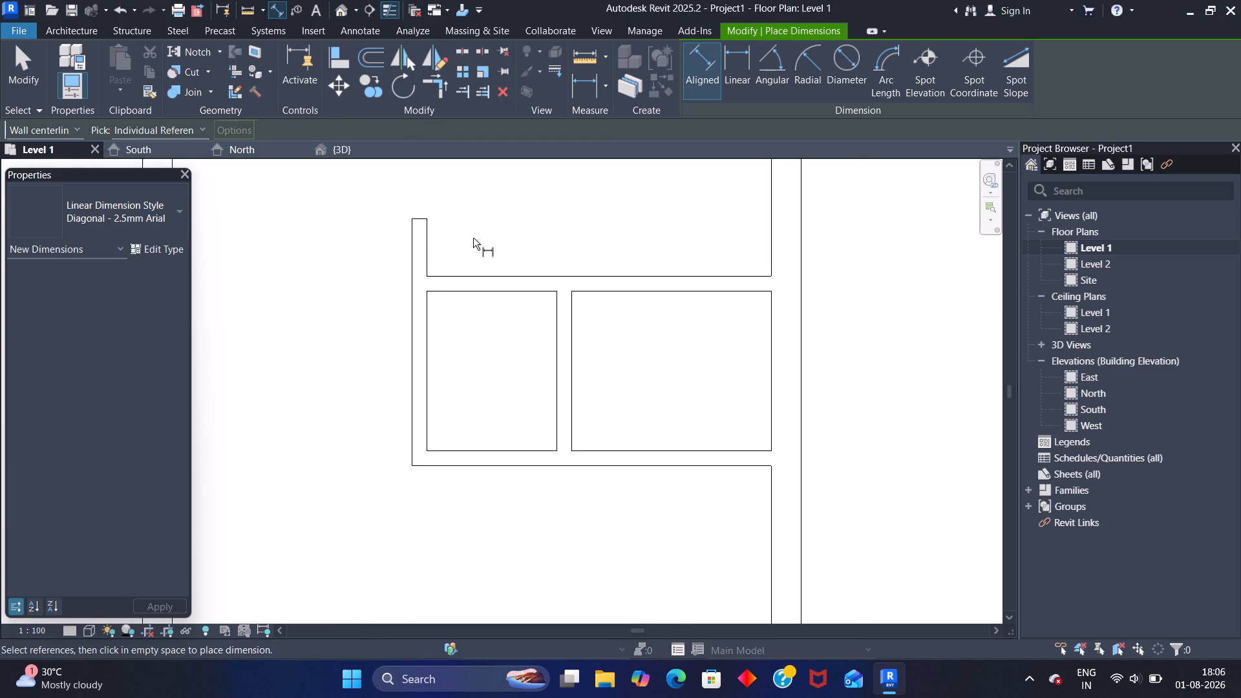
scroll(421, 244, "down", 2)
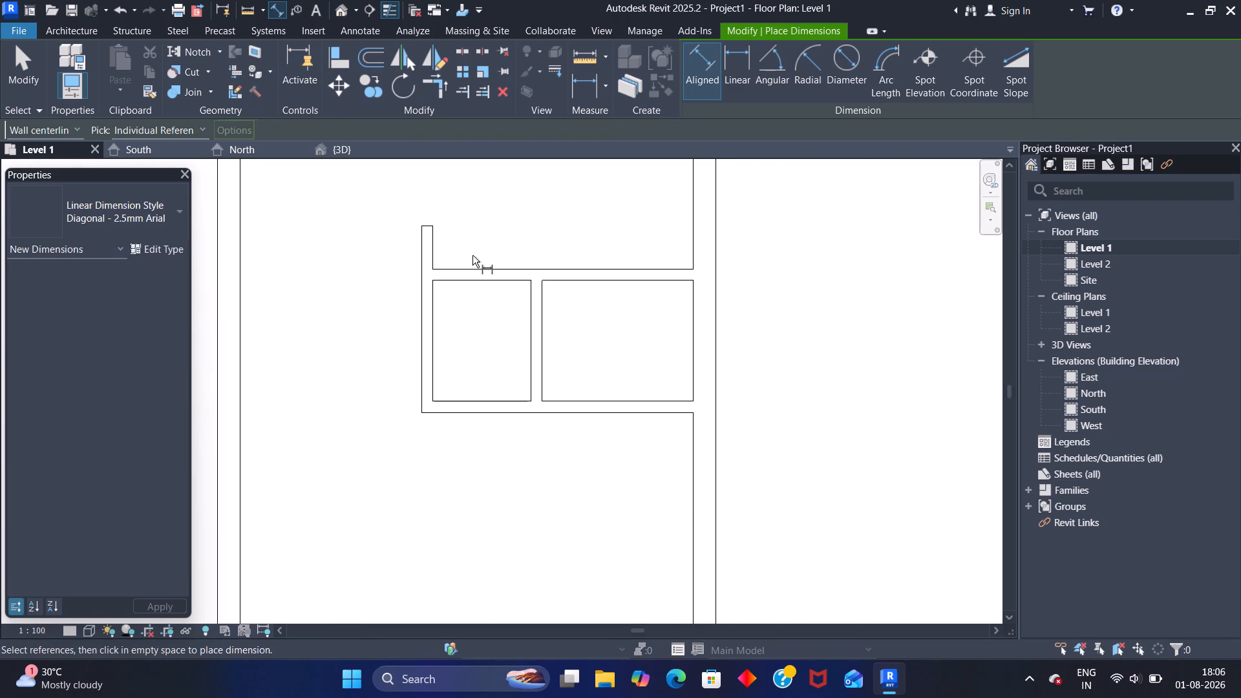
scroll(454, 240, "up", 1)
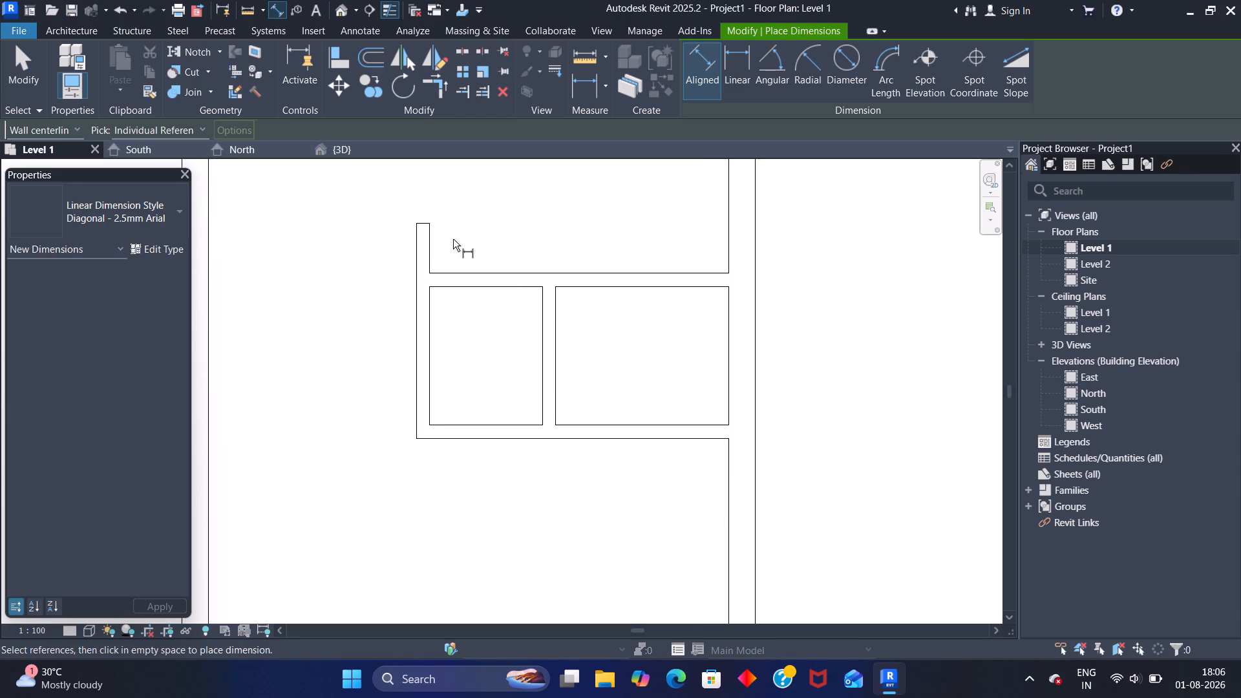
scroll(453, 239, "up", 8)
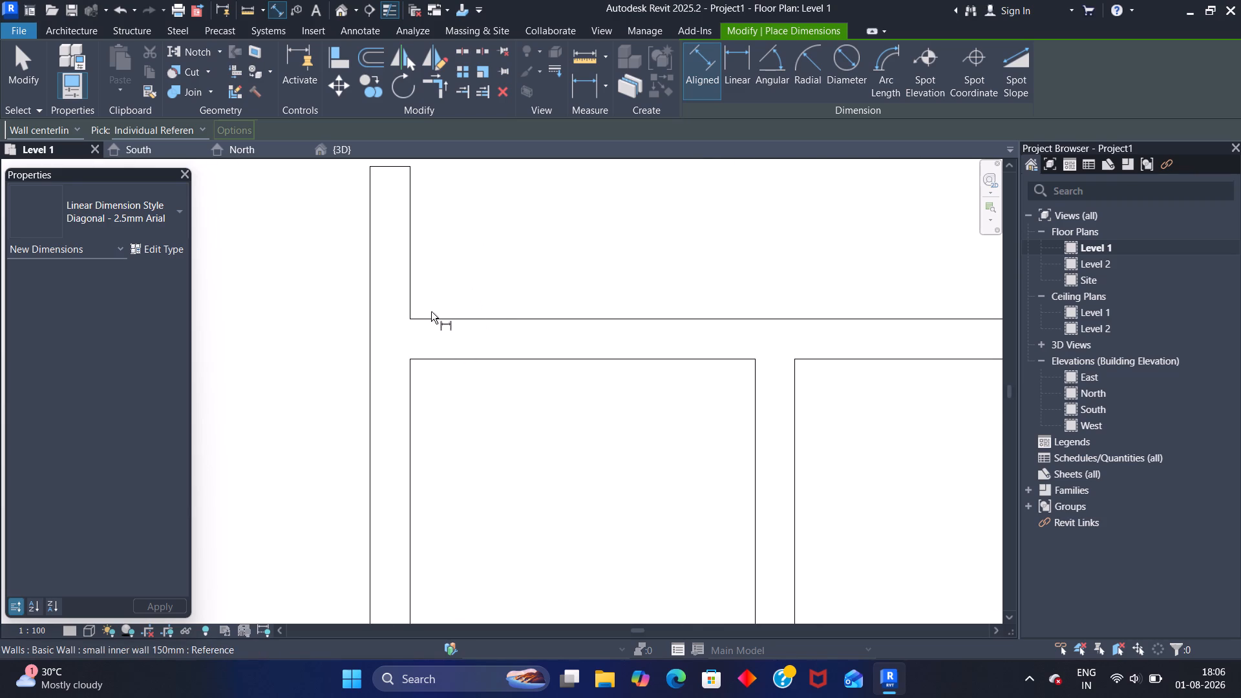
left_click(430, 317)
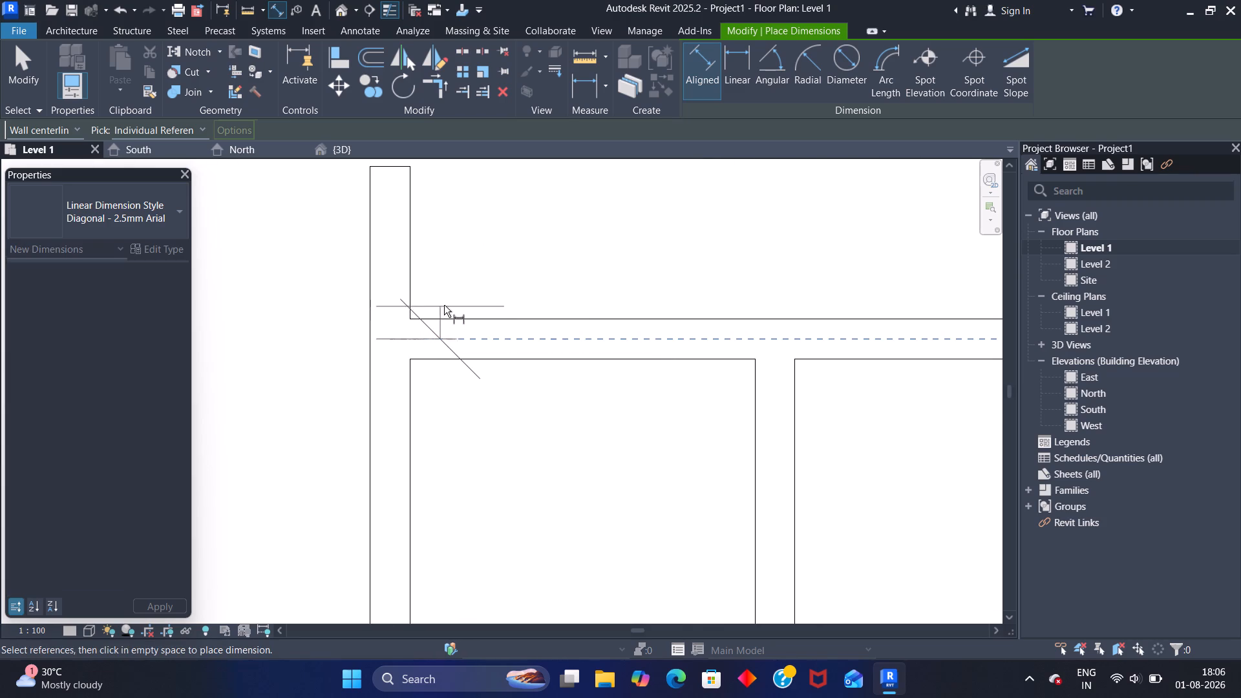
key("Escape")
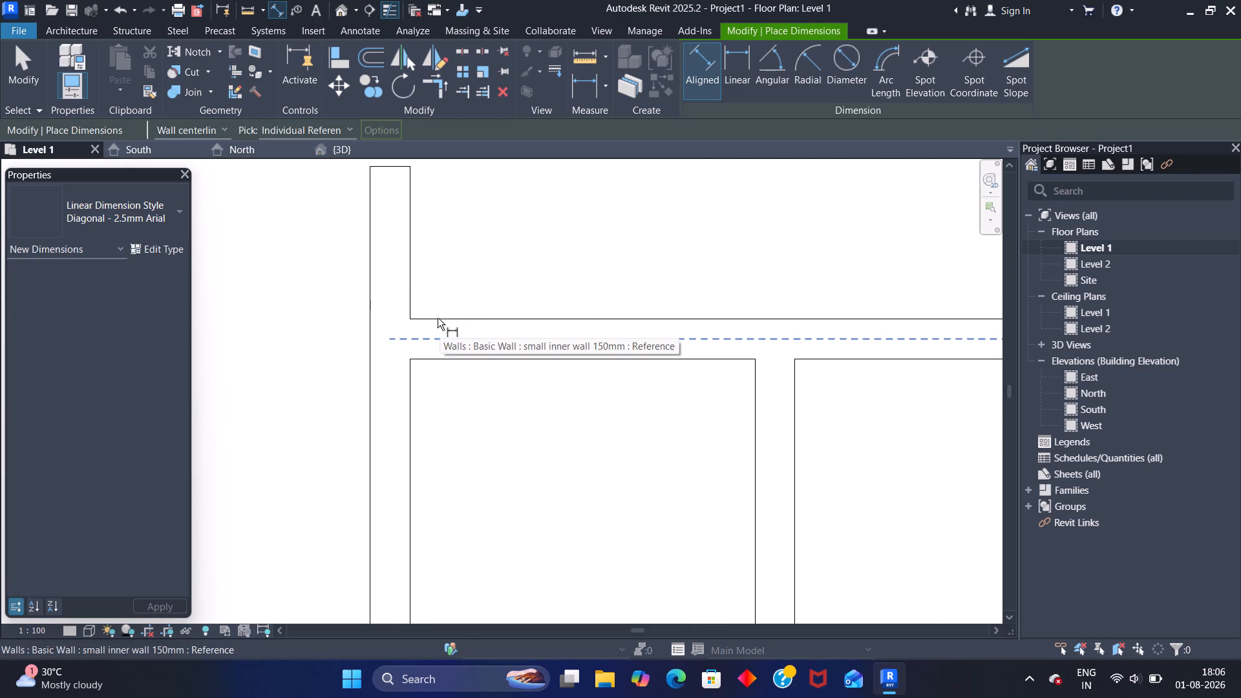
Place an aligned dimension from the upper horizontal partition's north face to the northward leg's free end.
key("Tab")
key("Tab")
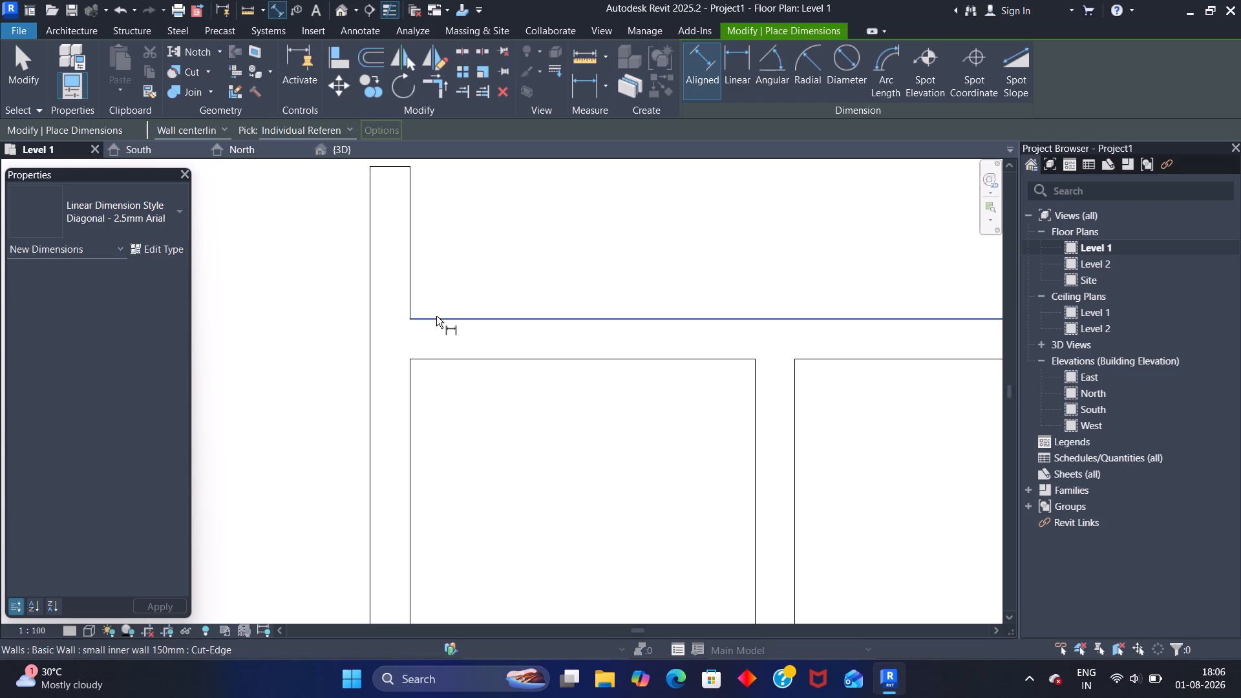
left_click(437, 319)
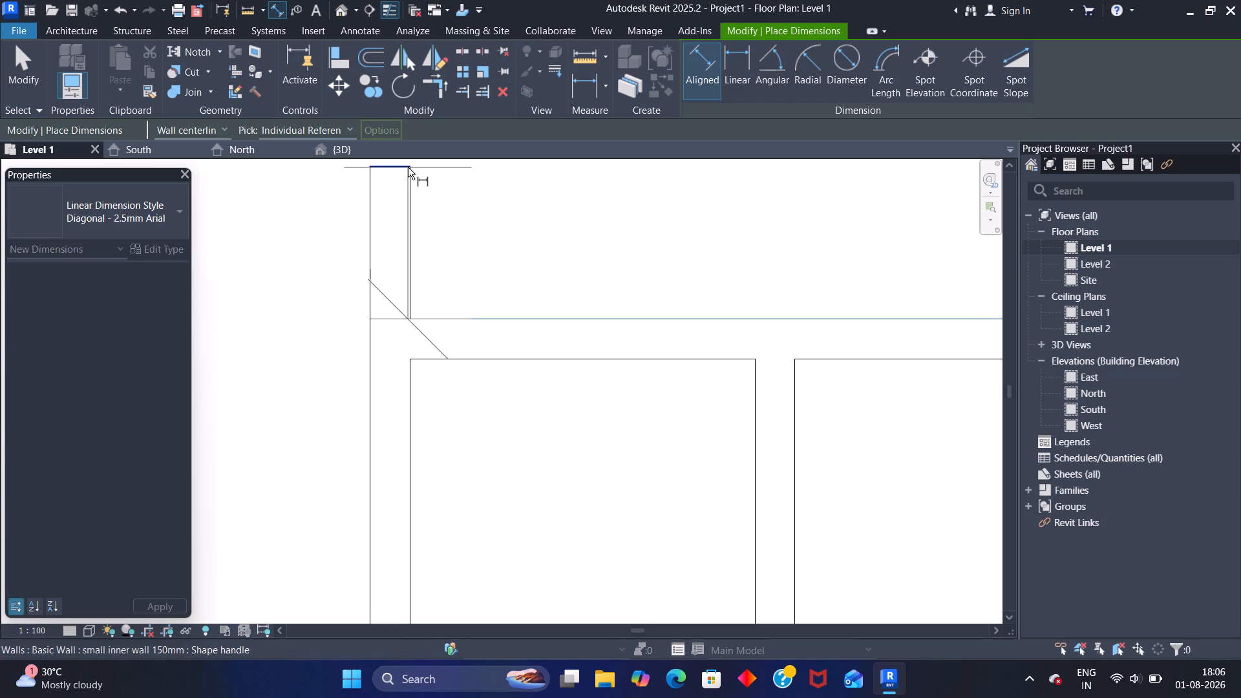
scroll(414, 166, "up", 4)
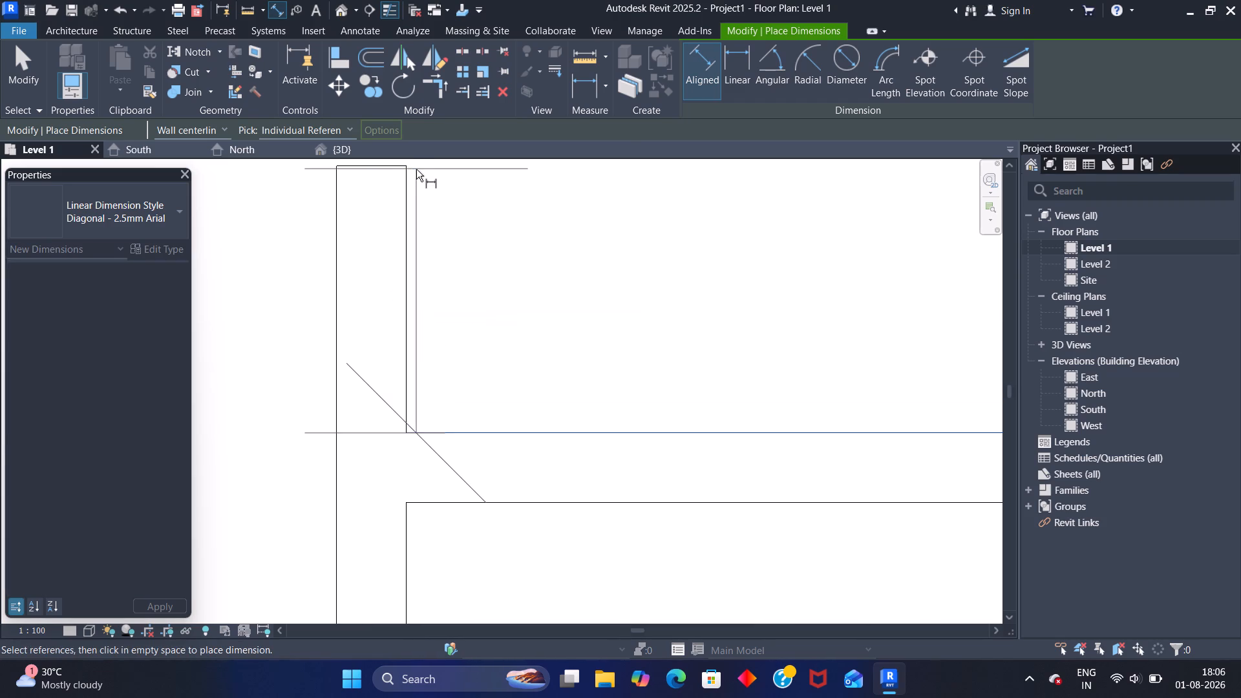
scroll(416, 169, "up", 2)
middle_click_drag(408, 184, 405, 203)
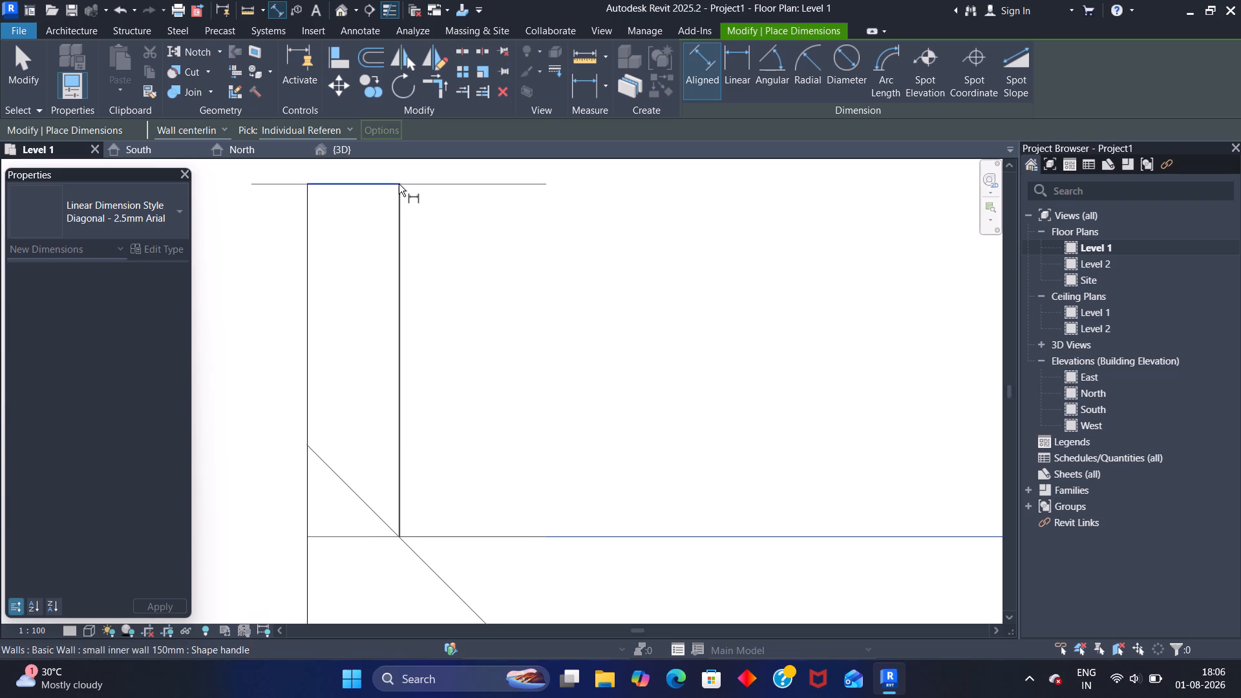
left_click(399, 184)
scroll(612, 238, "down", 3)
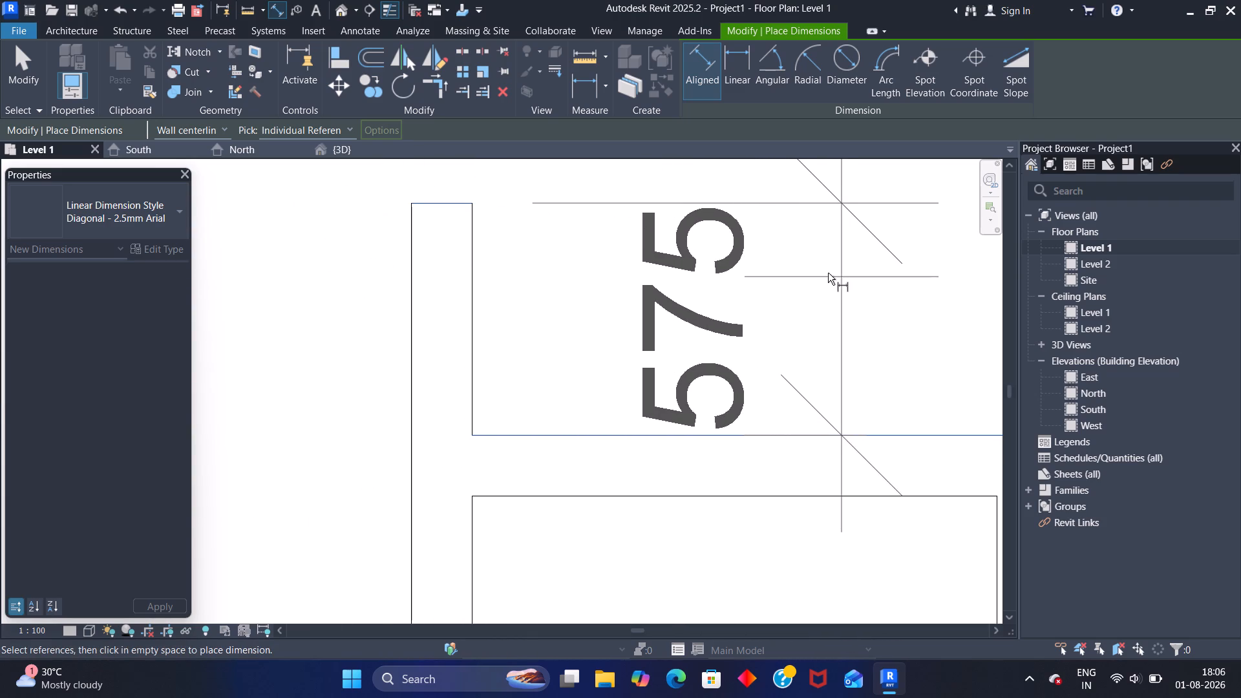
left_click(827, 271)
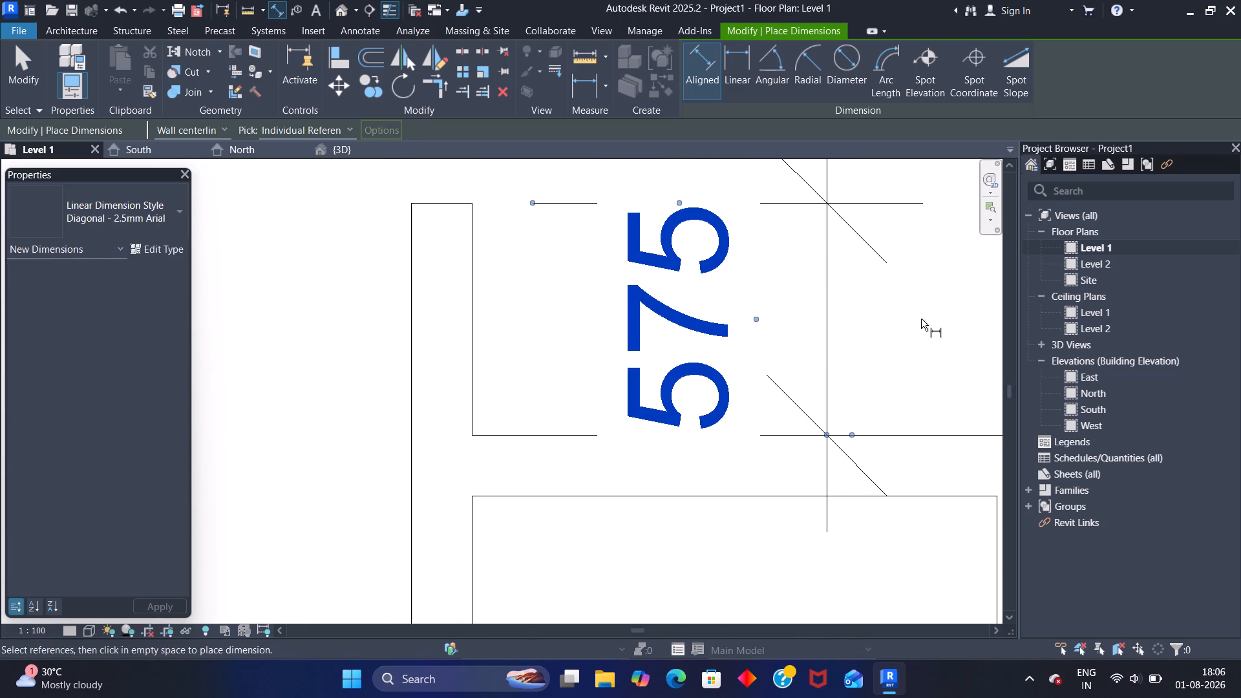
key("Escape")
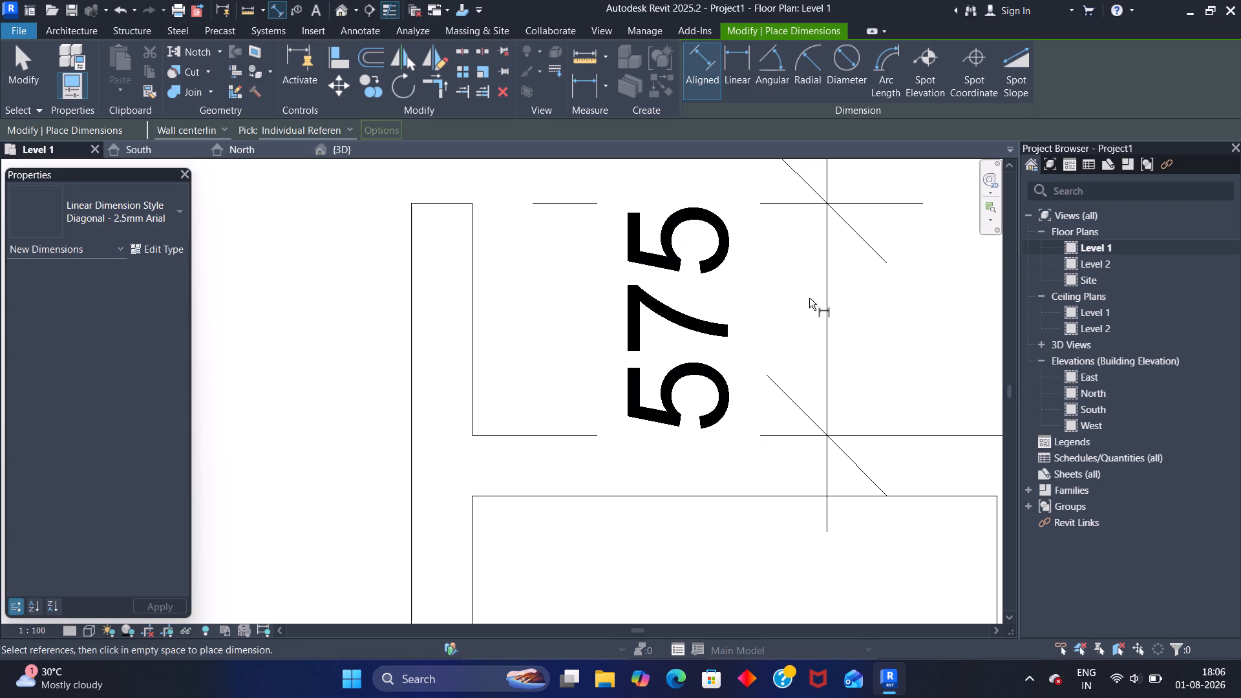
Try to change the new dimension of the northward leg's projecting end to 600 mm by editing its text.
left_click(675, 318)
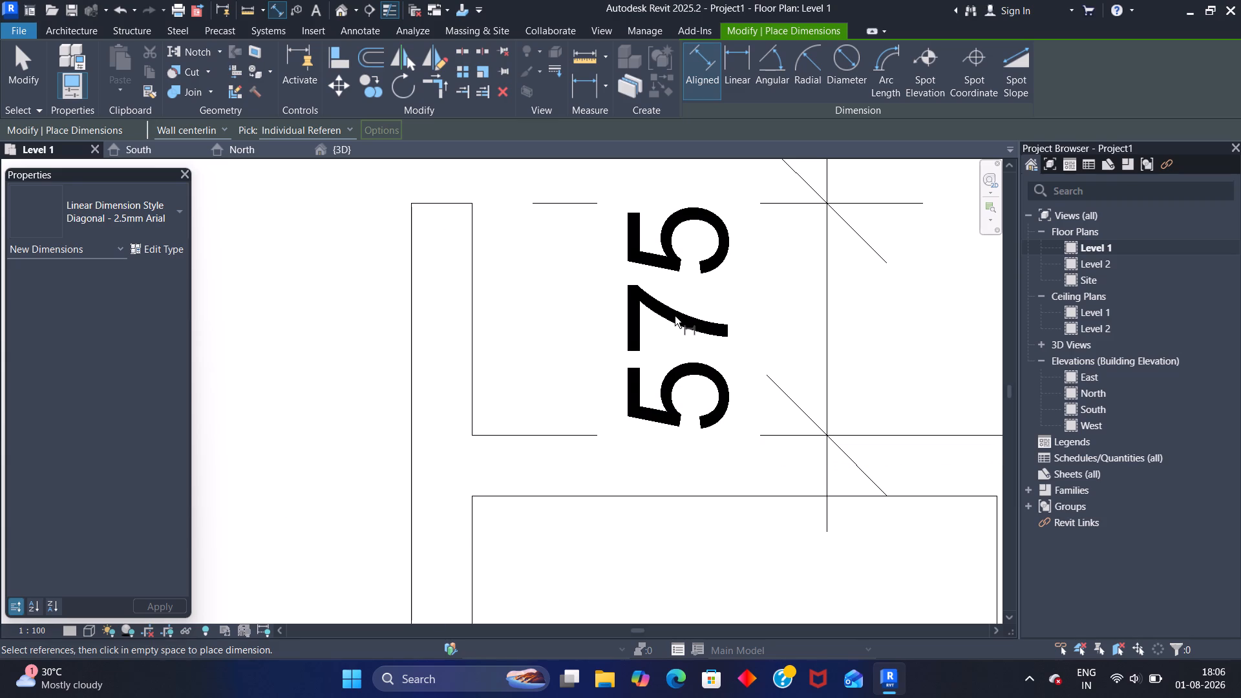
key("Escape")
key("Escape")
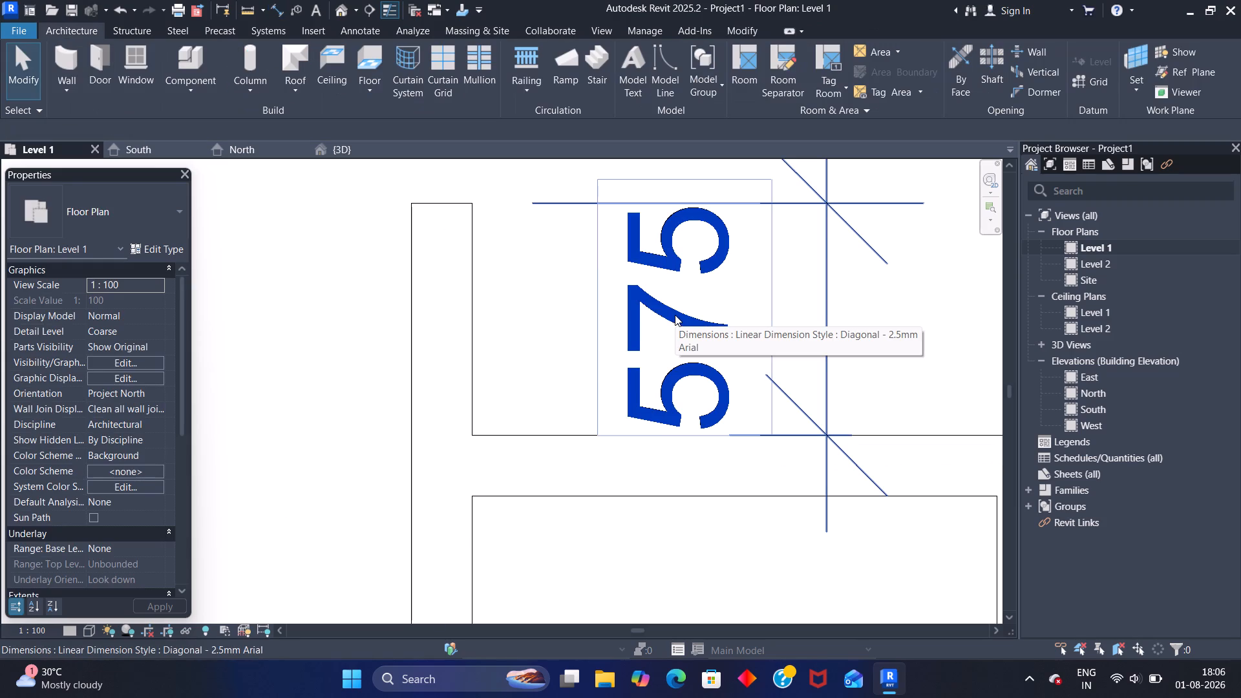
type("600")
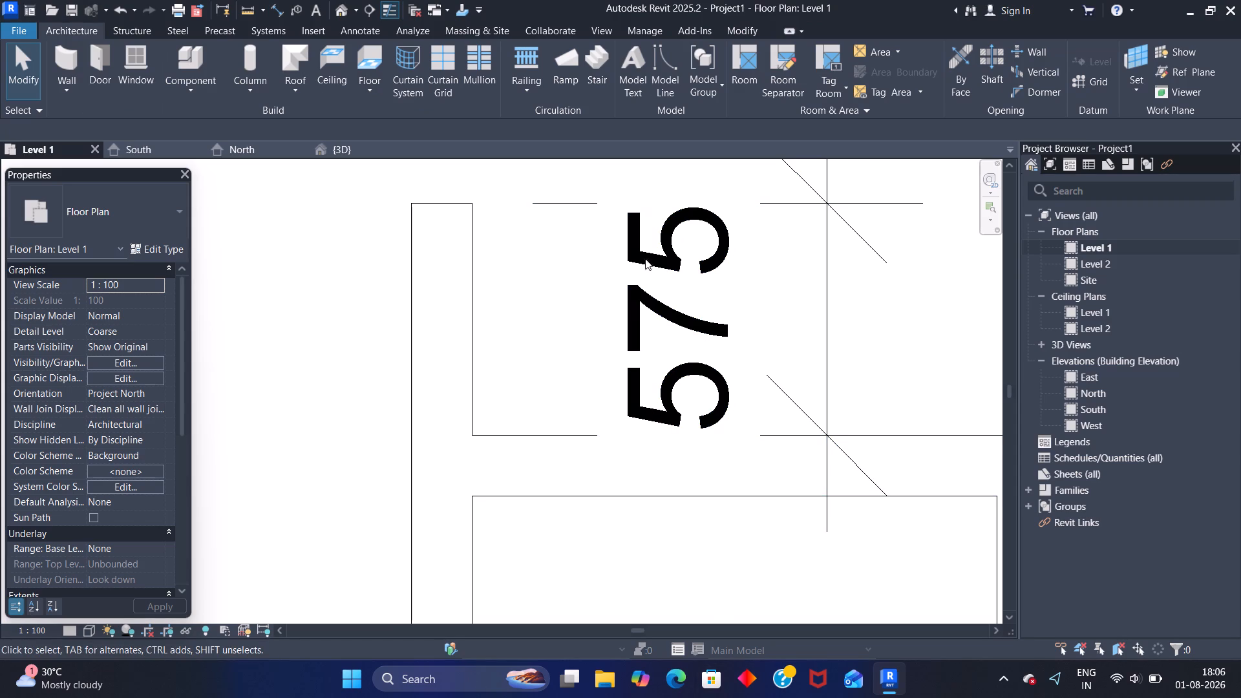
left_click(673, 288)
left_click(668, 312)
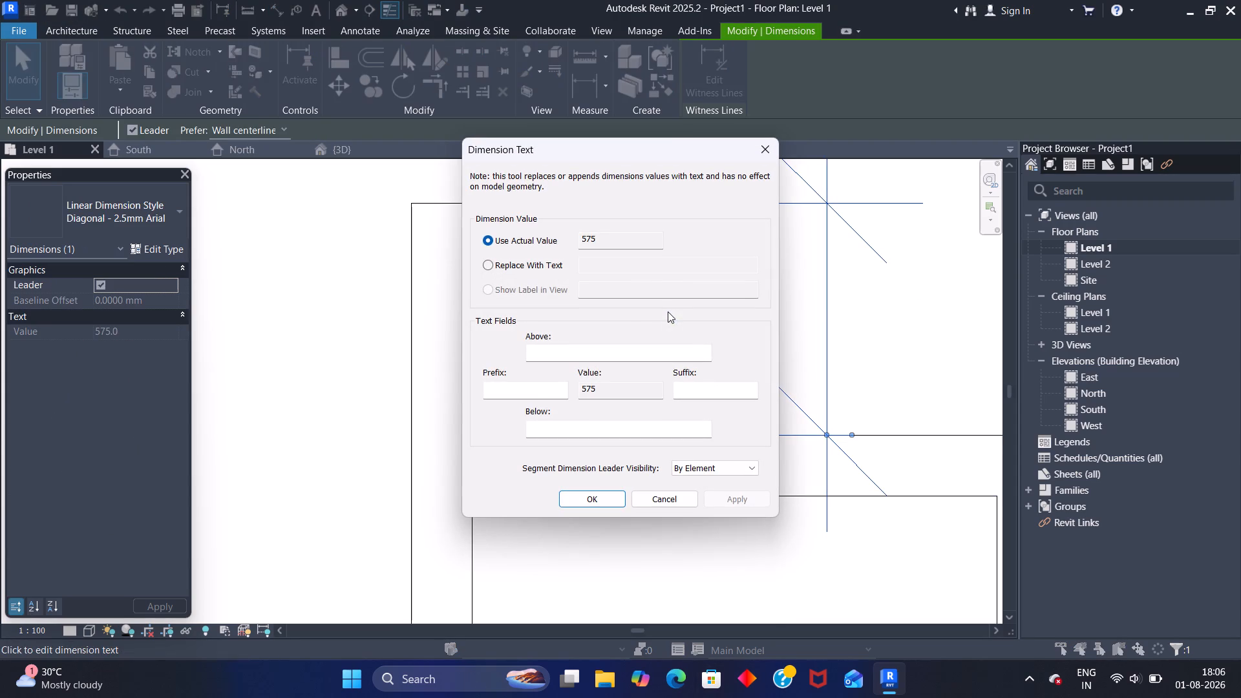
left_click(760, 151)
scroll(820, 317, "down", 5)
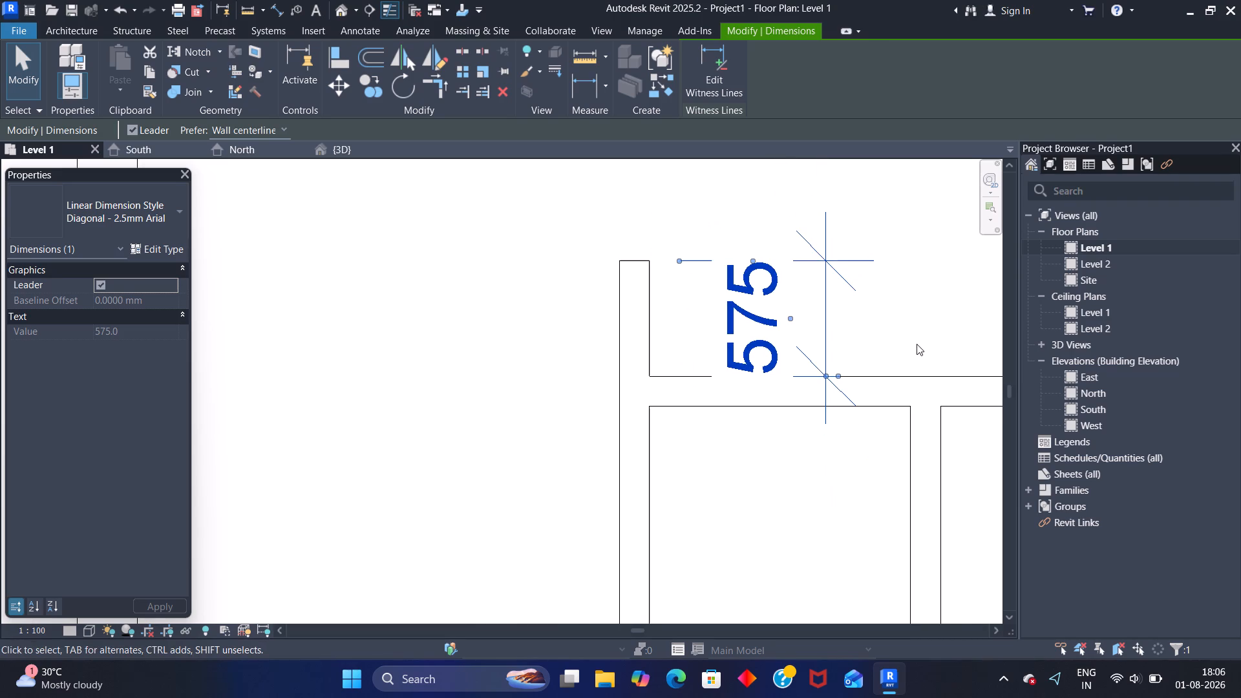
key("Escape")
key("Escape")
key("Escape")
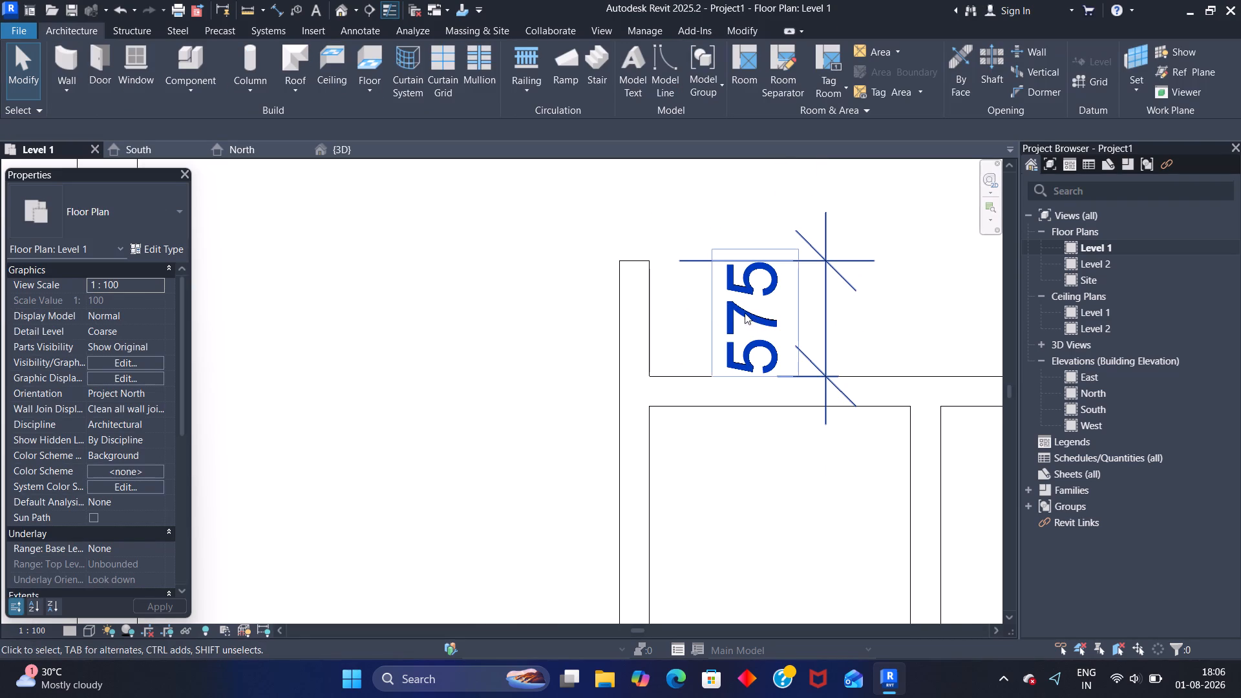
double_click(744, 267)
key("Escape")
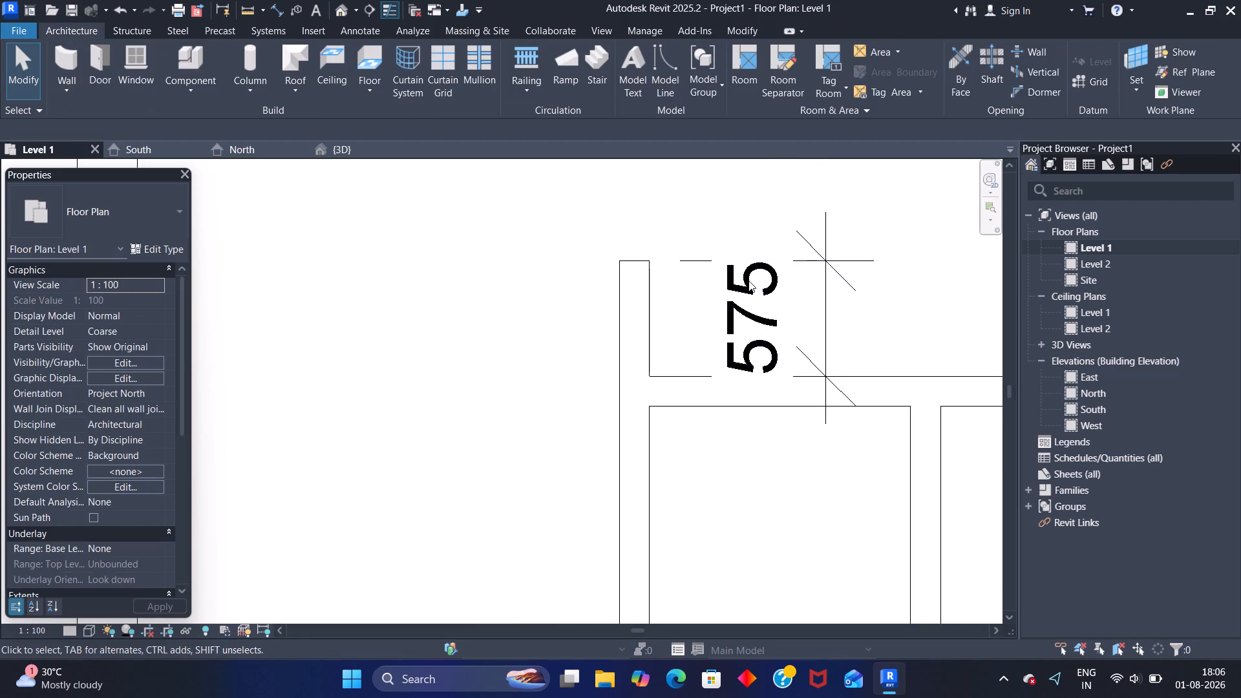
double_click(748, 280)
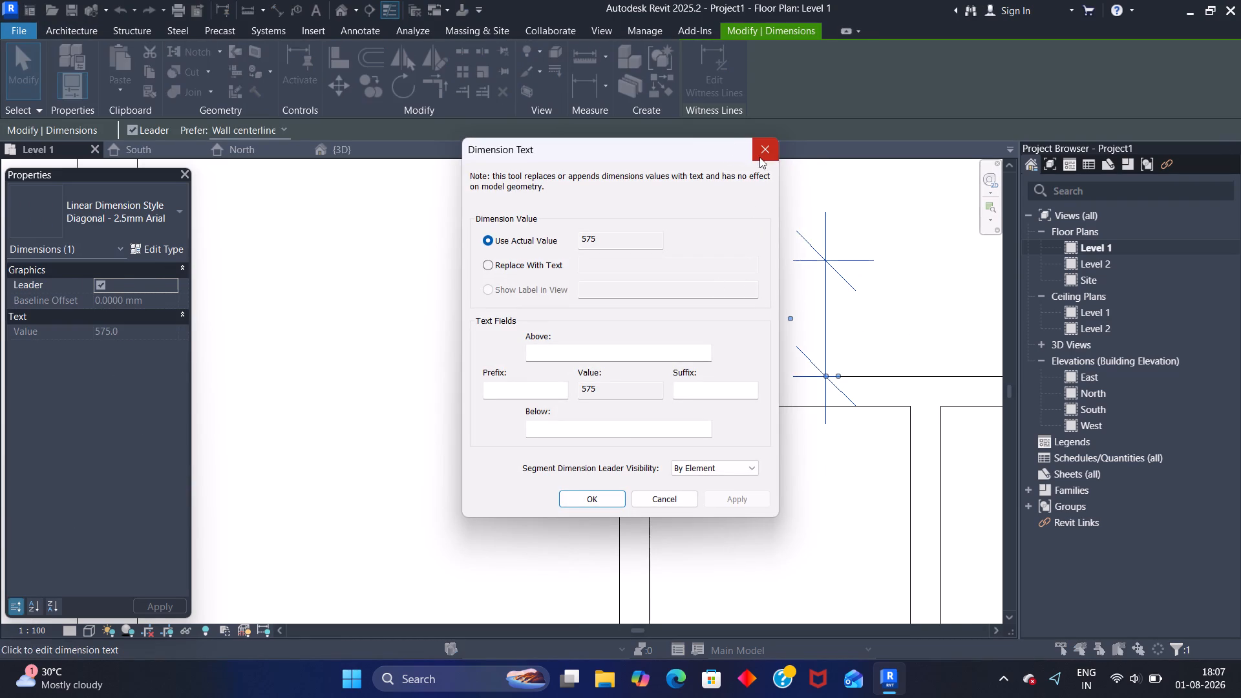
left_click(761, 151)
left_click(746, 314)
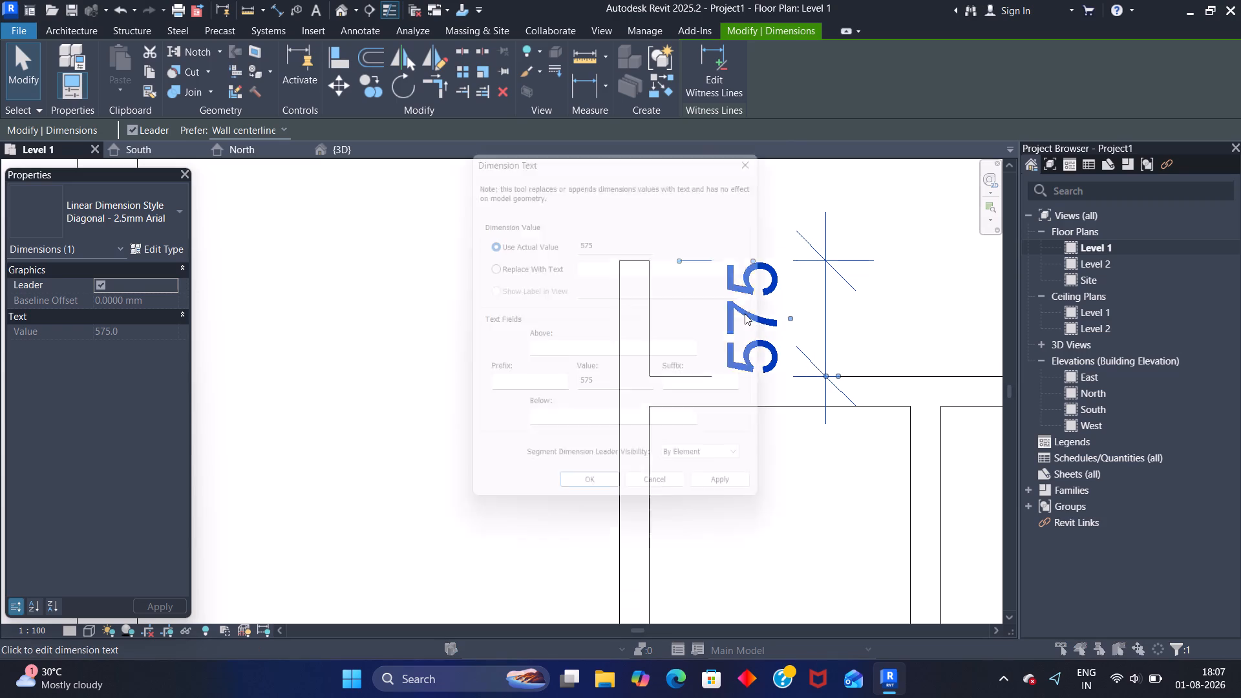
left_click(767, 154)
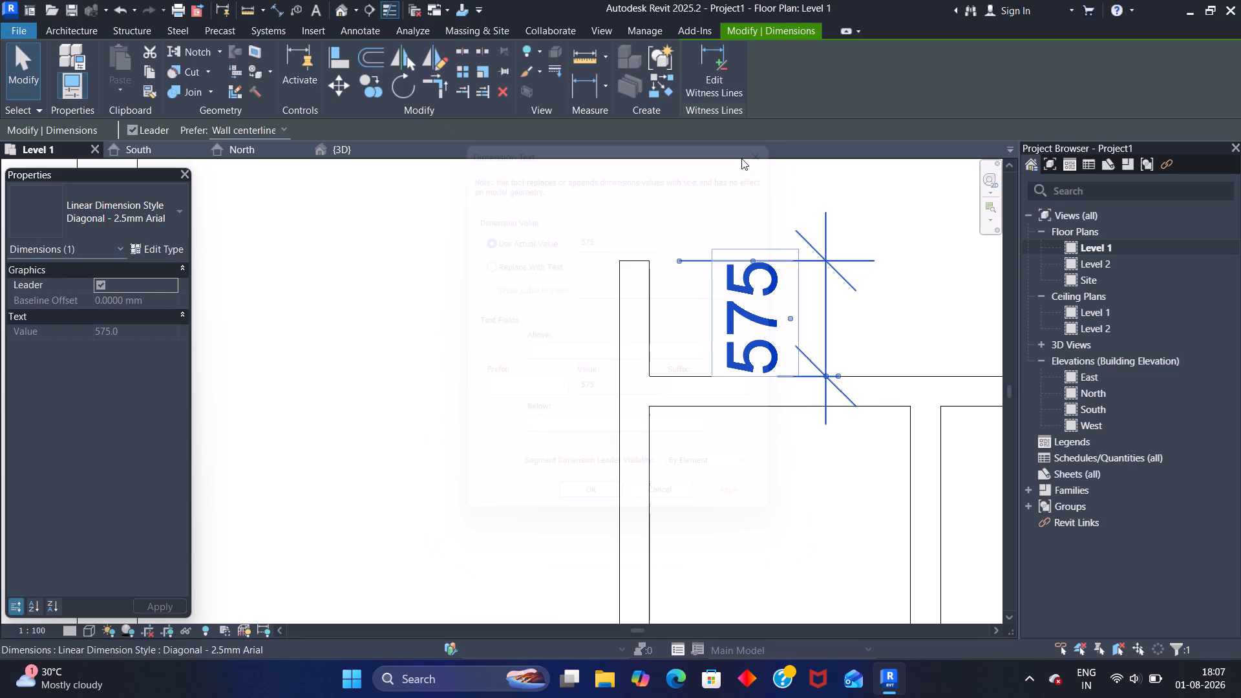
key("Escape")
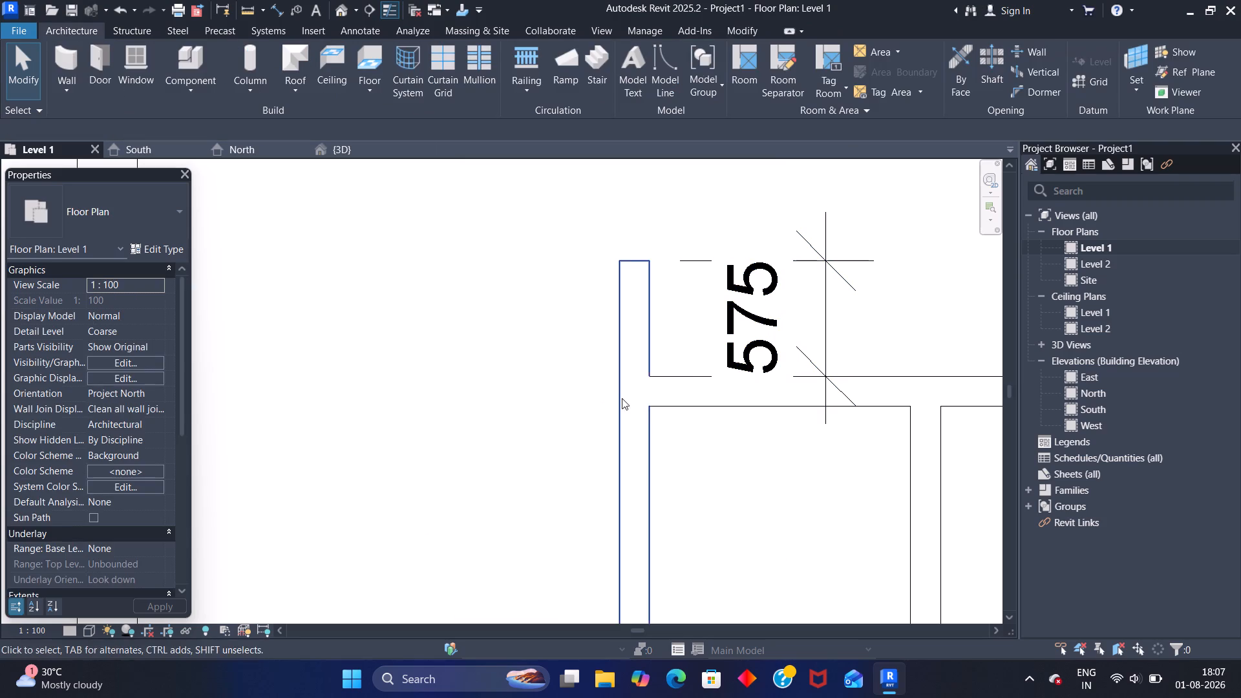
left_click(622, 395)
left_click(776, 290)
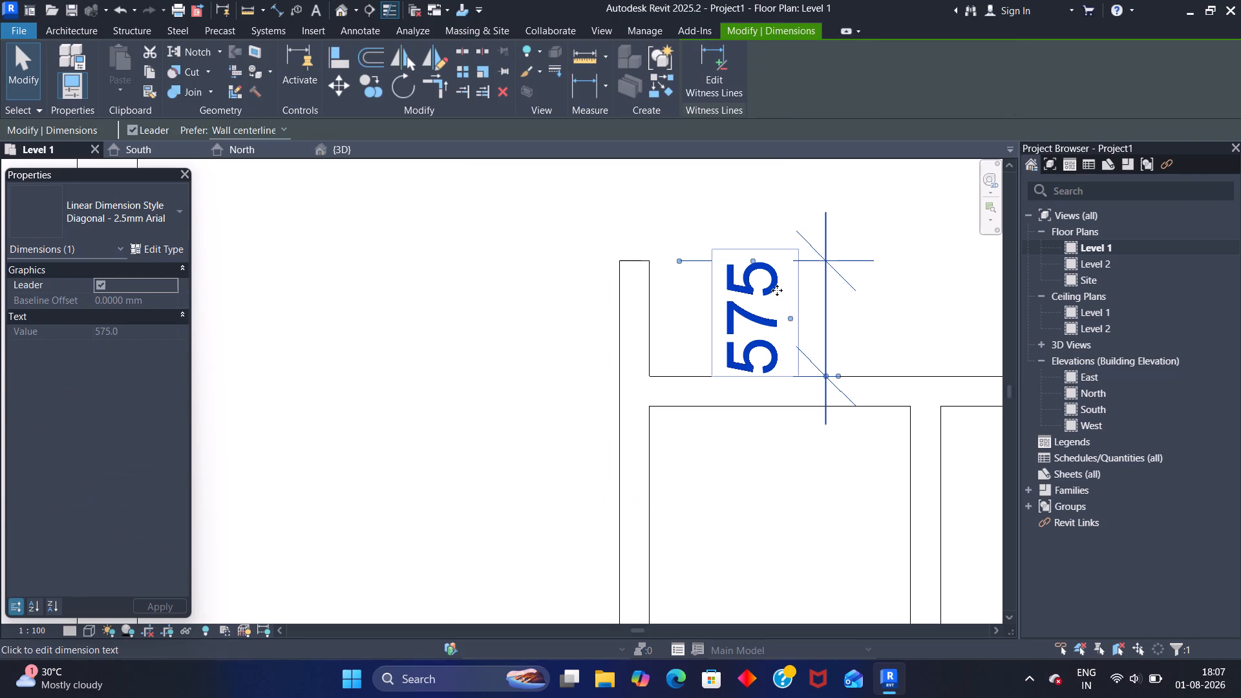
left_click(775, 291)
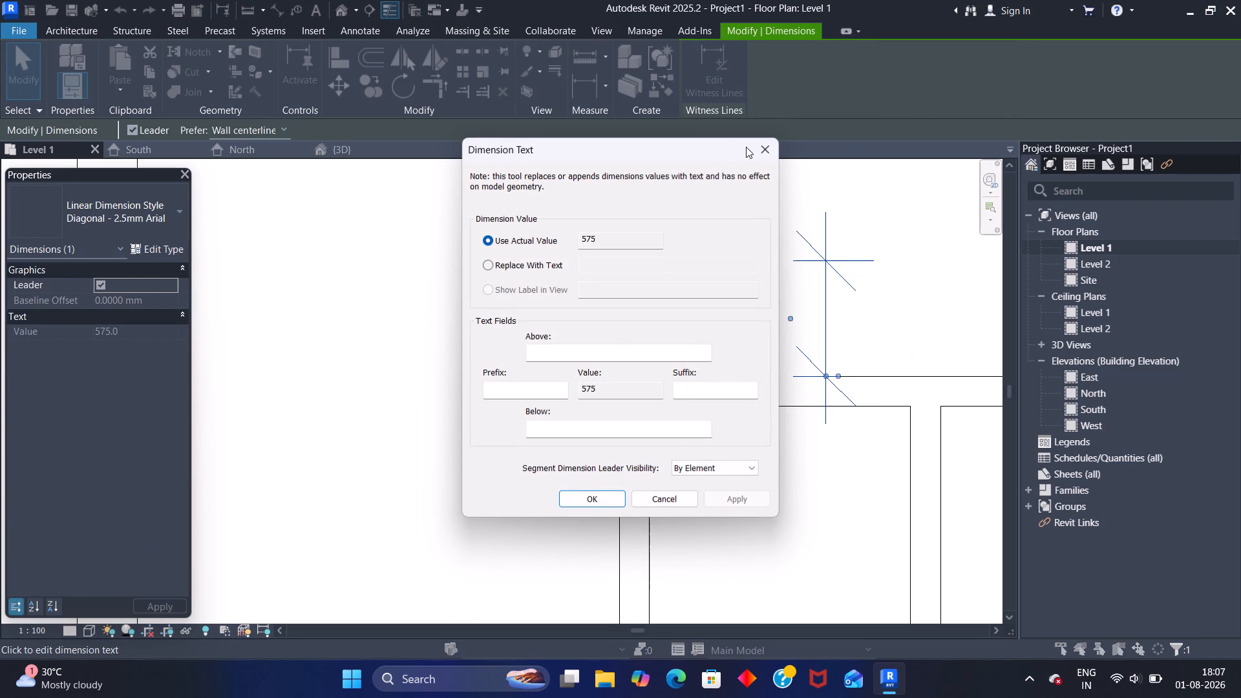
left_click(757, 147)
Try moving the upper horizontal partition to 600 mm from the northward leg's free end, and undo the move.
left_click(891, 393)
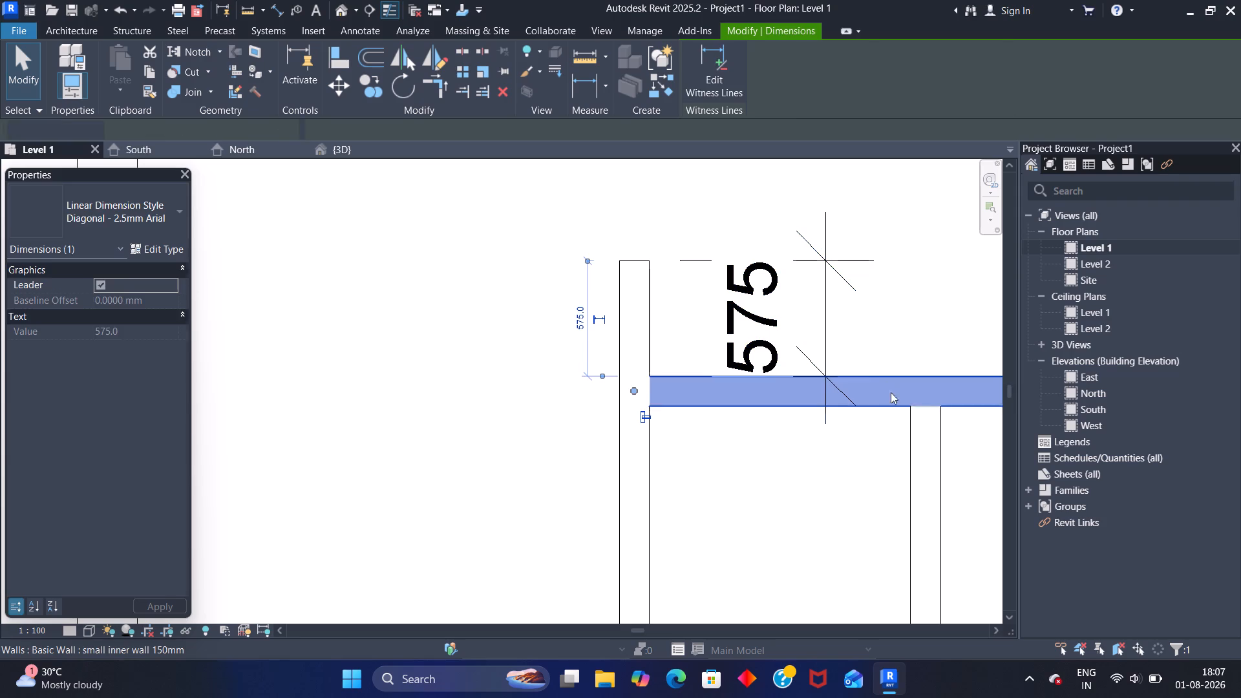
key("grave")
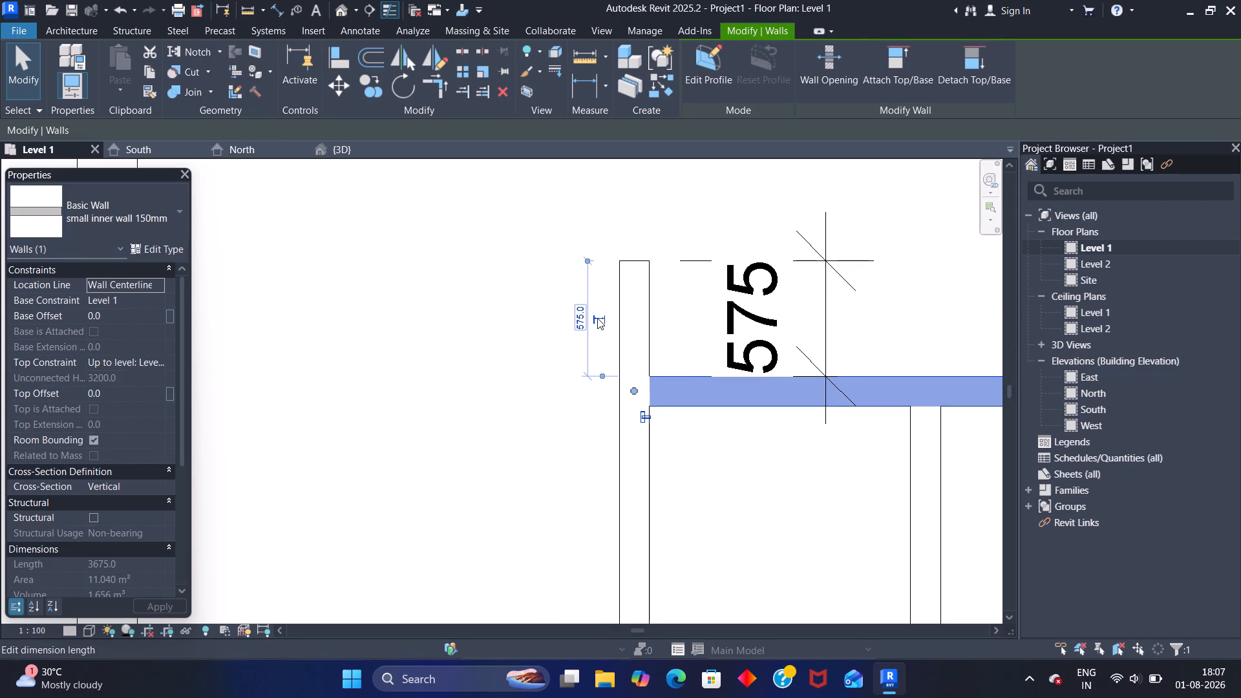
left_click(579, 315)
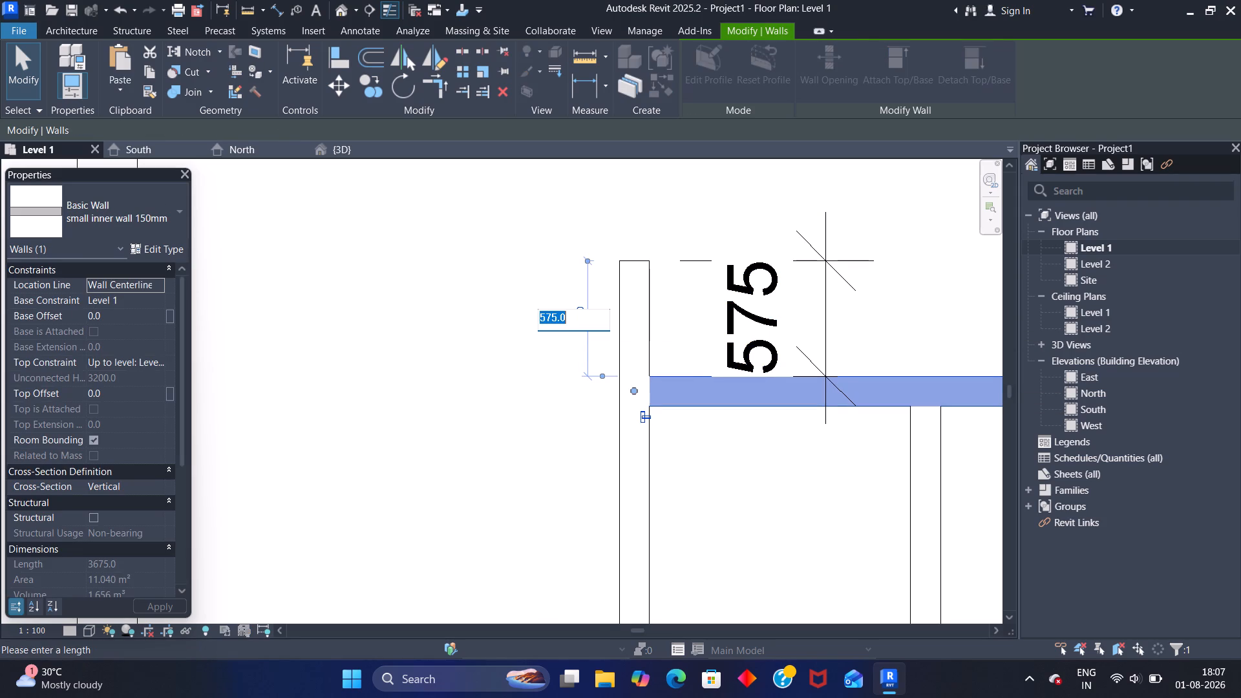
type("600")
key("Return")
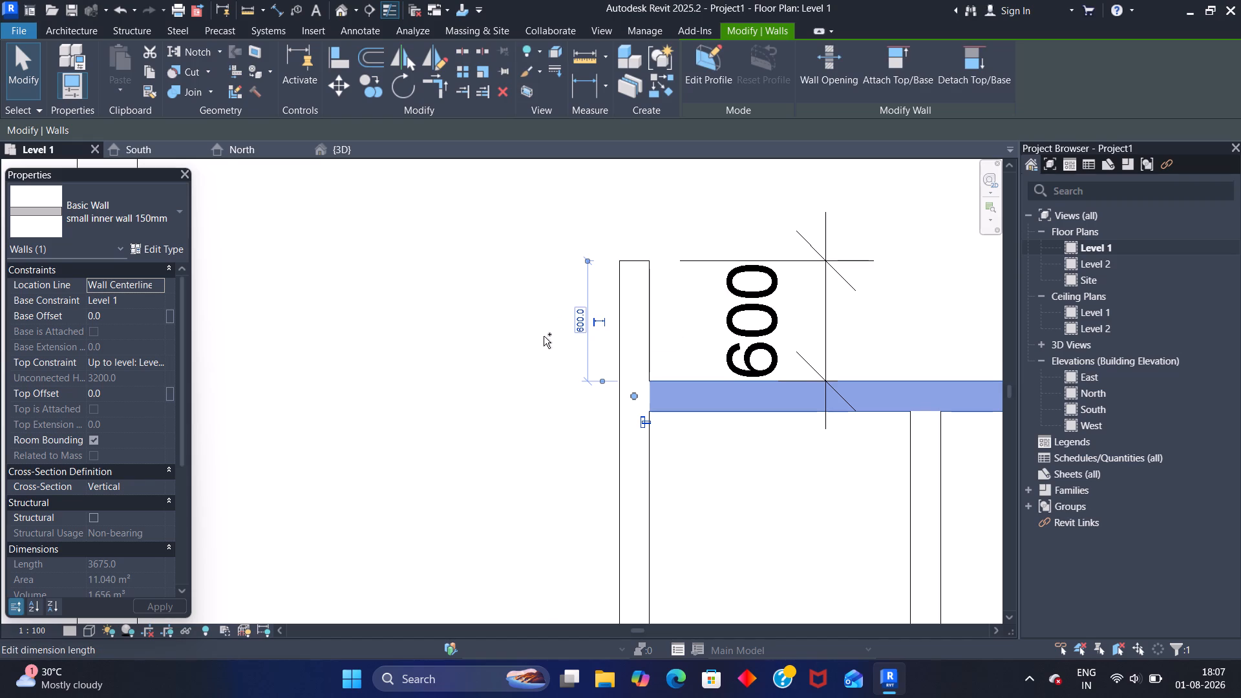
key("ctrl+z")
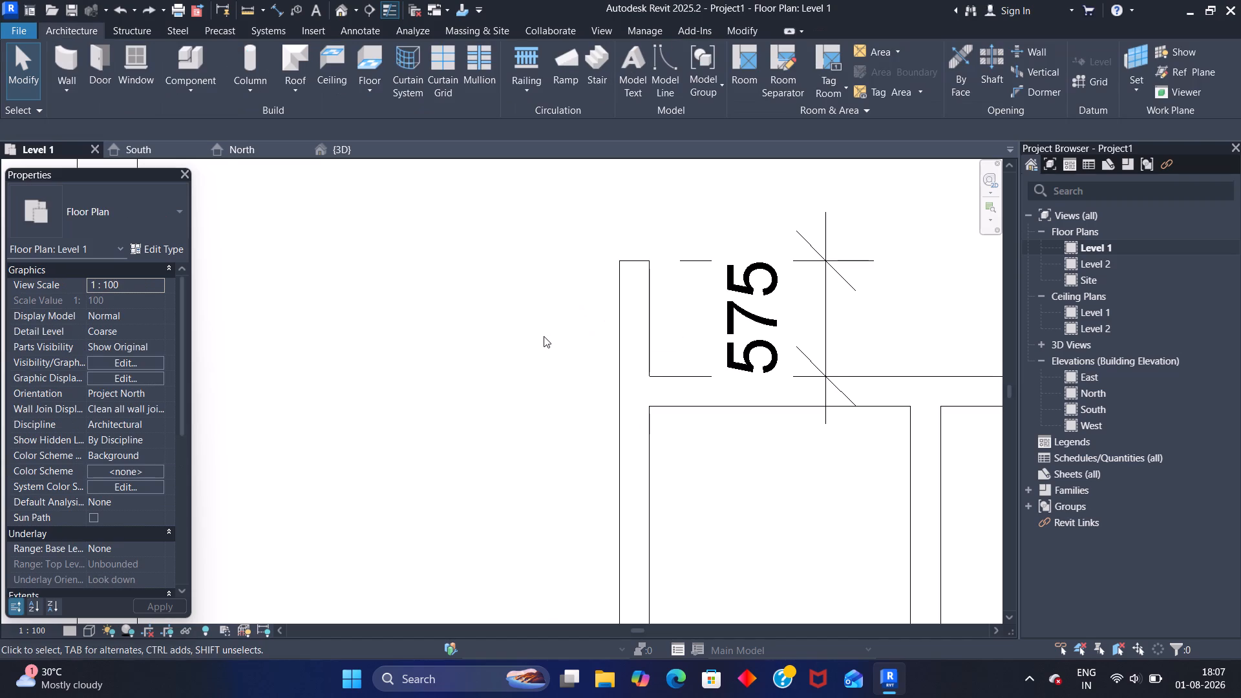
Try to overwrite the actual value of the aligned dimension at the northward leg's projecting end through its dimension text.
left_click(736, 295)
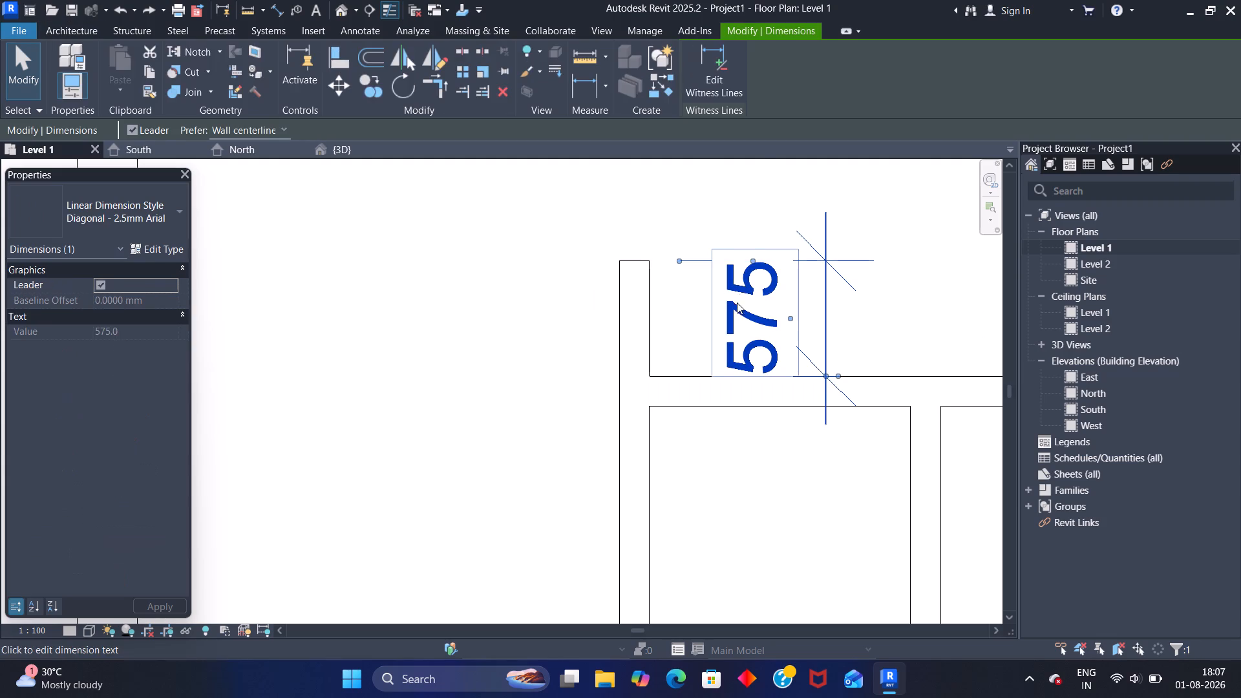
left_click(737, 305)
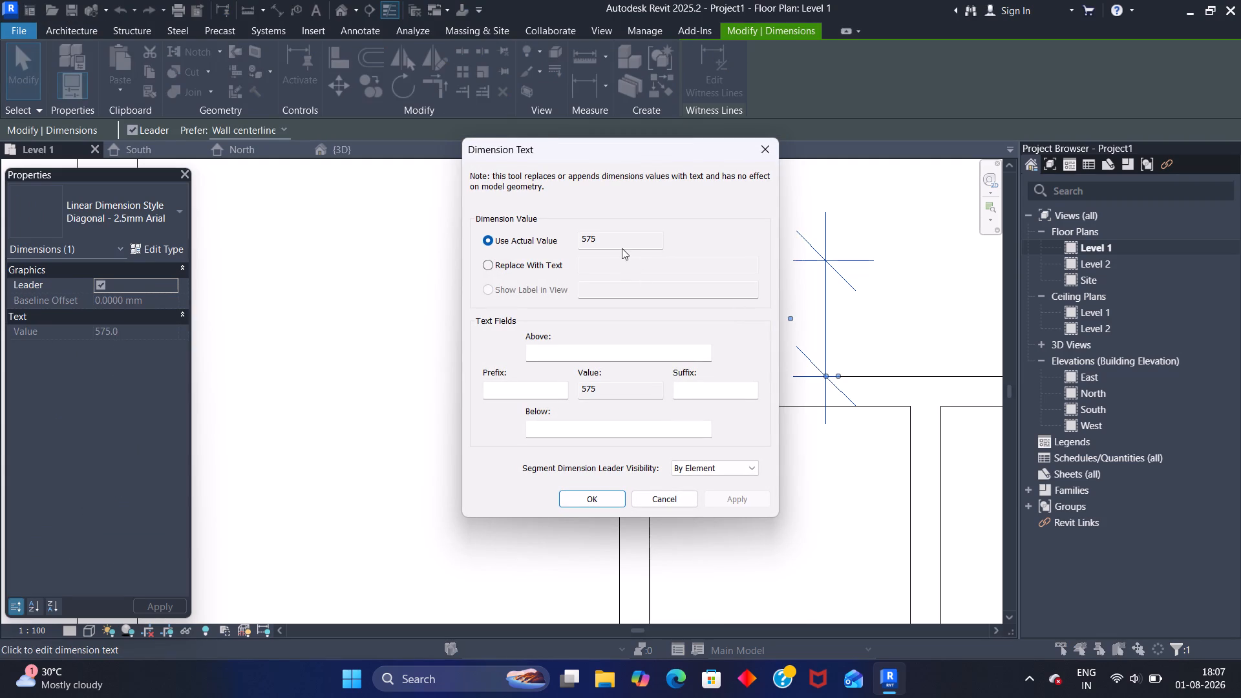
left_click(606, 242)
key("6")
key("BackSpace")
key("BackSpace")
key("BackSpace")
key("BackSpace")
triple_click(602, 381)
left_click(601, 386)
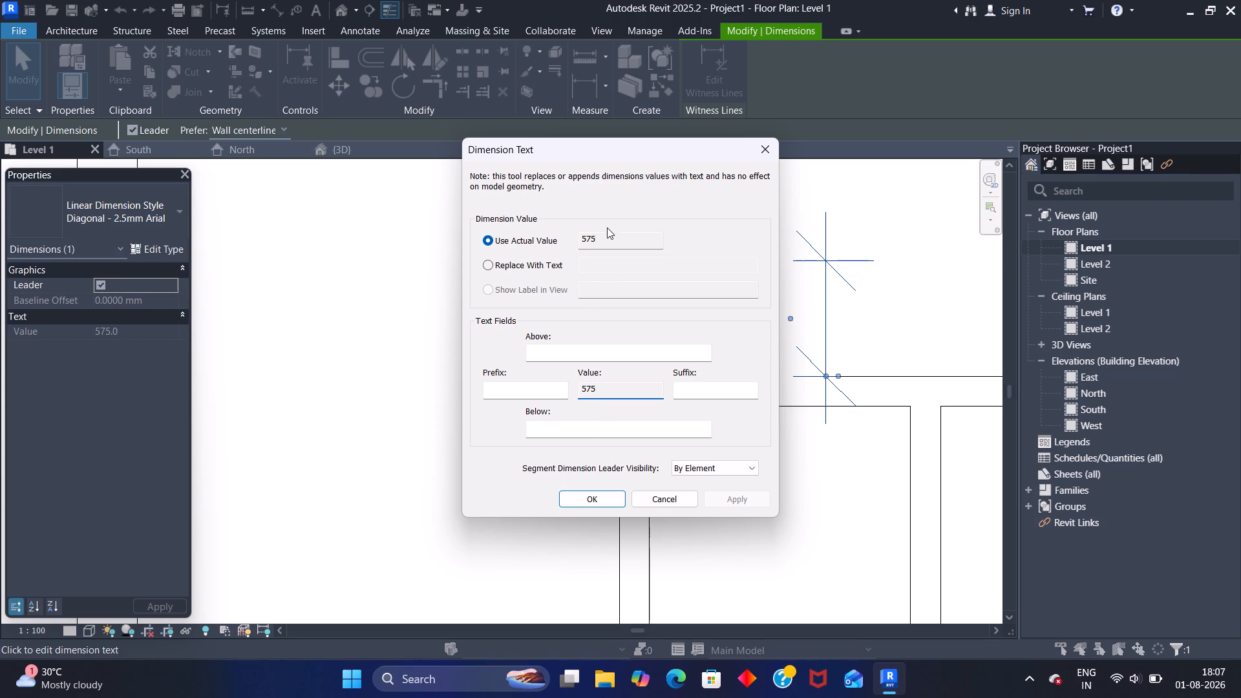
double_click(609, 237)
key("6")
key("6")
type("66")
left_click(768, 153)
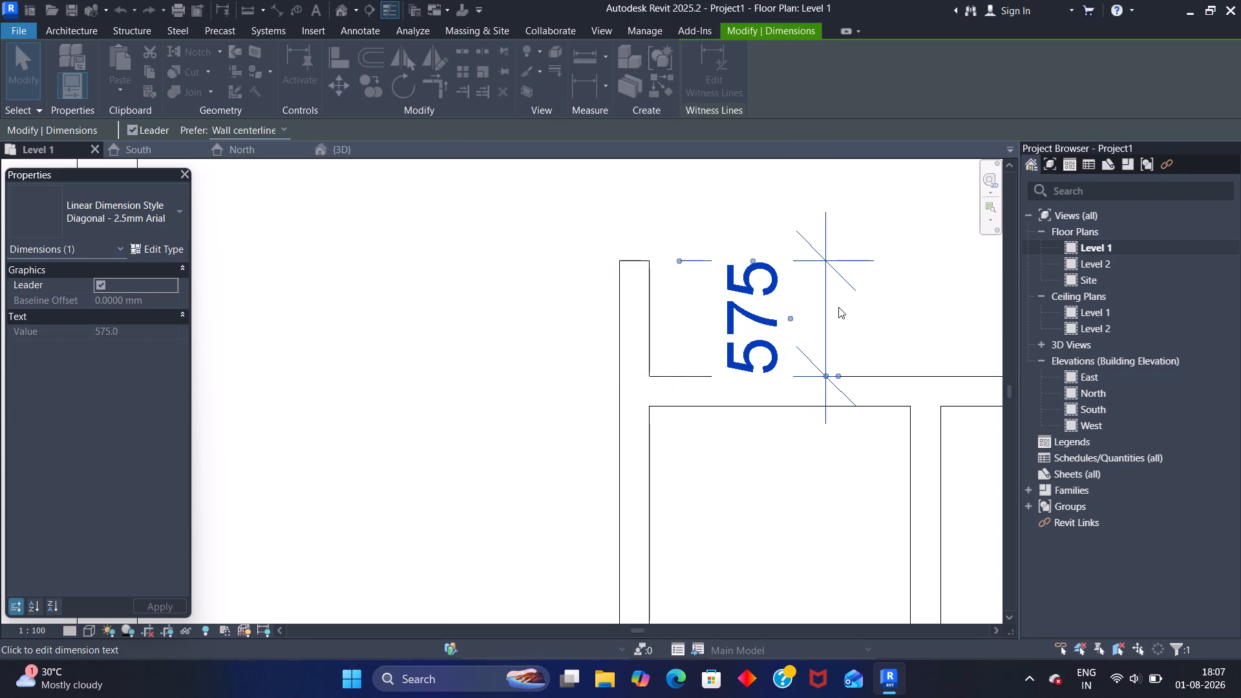
Set the distance from the upper horizontal partition's north face to the northward leg's free end to 600 mm by moving the partition.
scroll(831, 313, "down", 1)
left_click(848, 308)
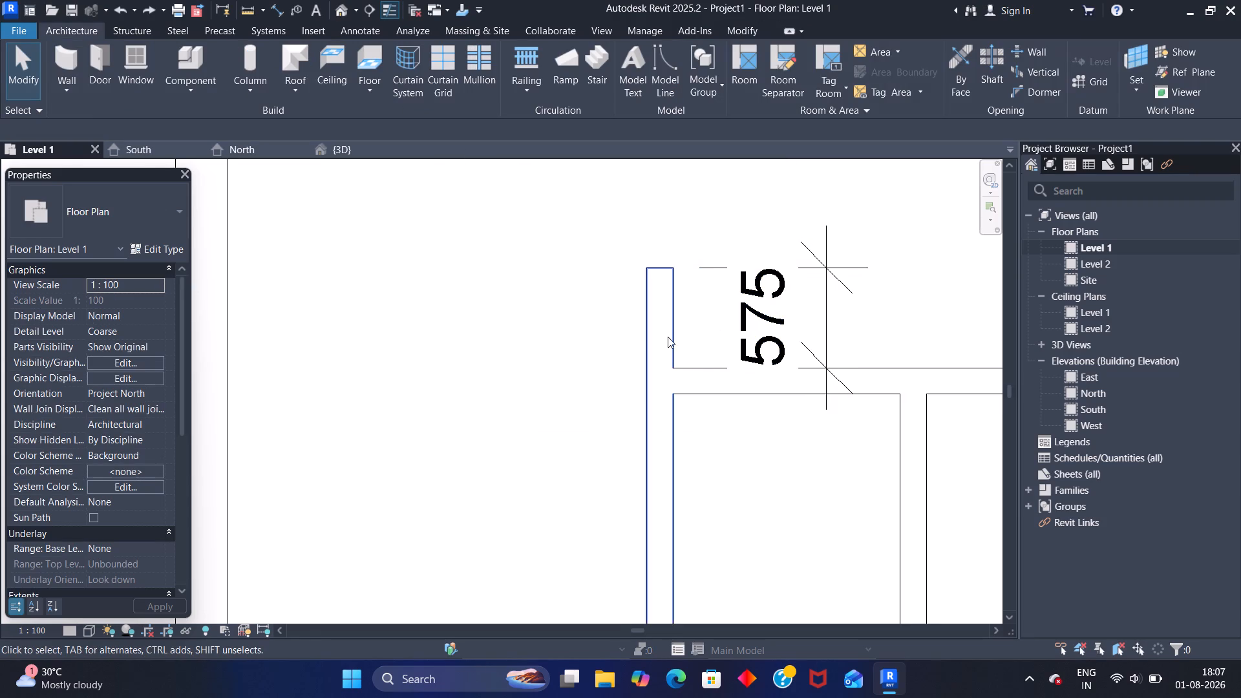
left_click(703, 370)
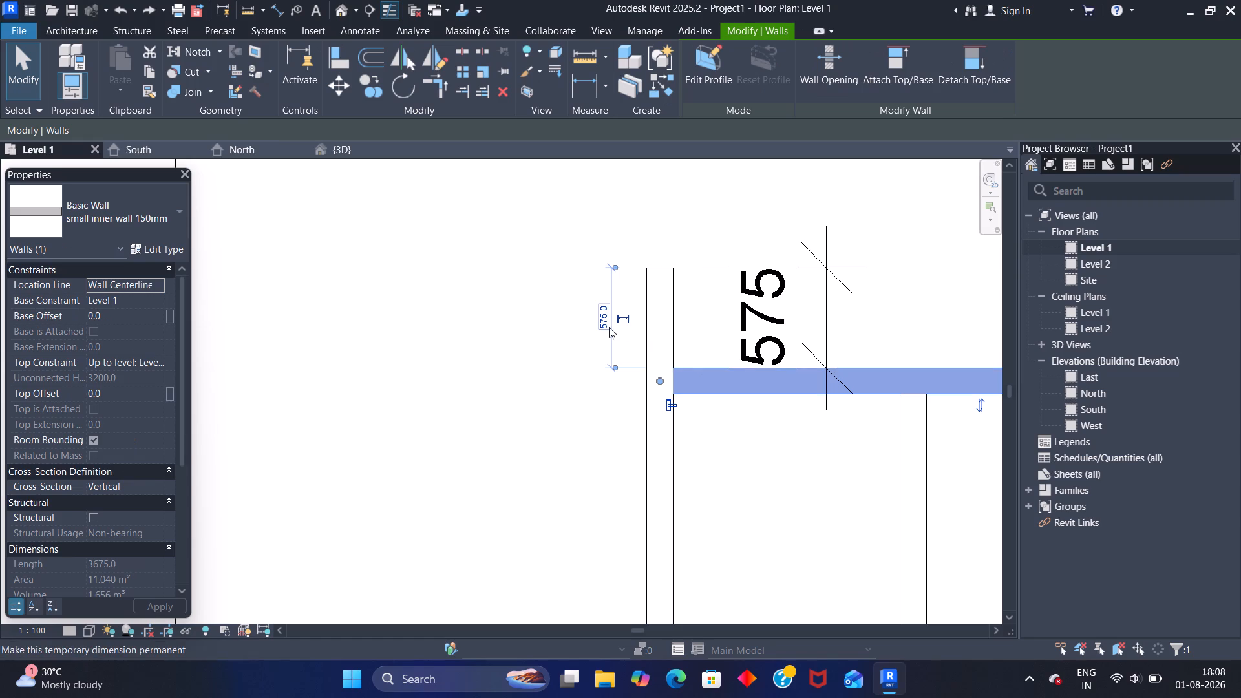
left_click(604, 321)
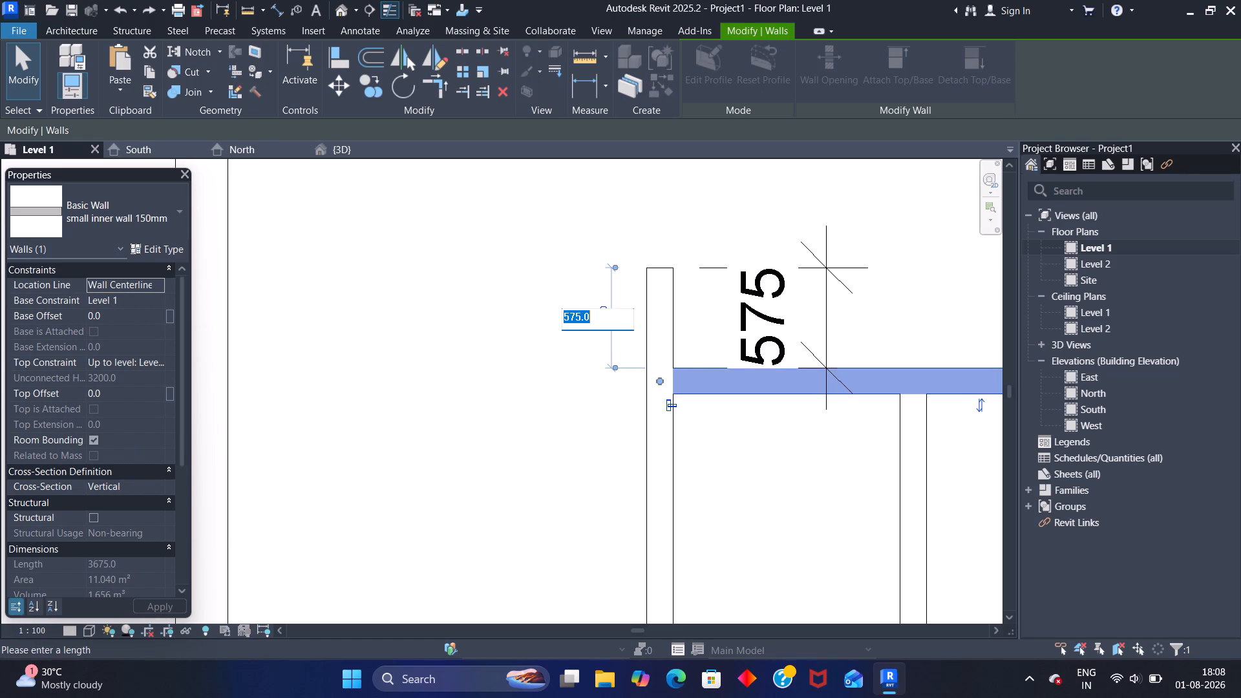
key("6")
type("00")
key("Return")
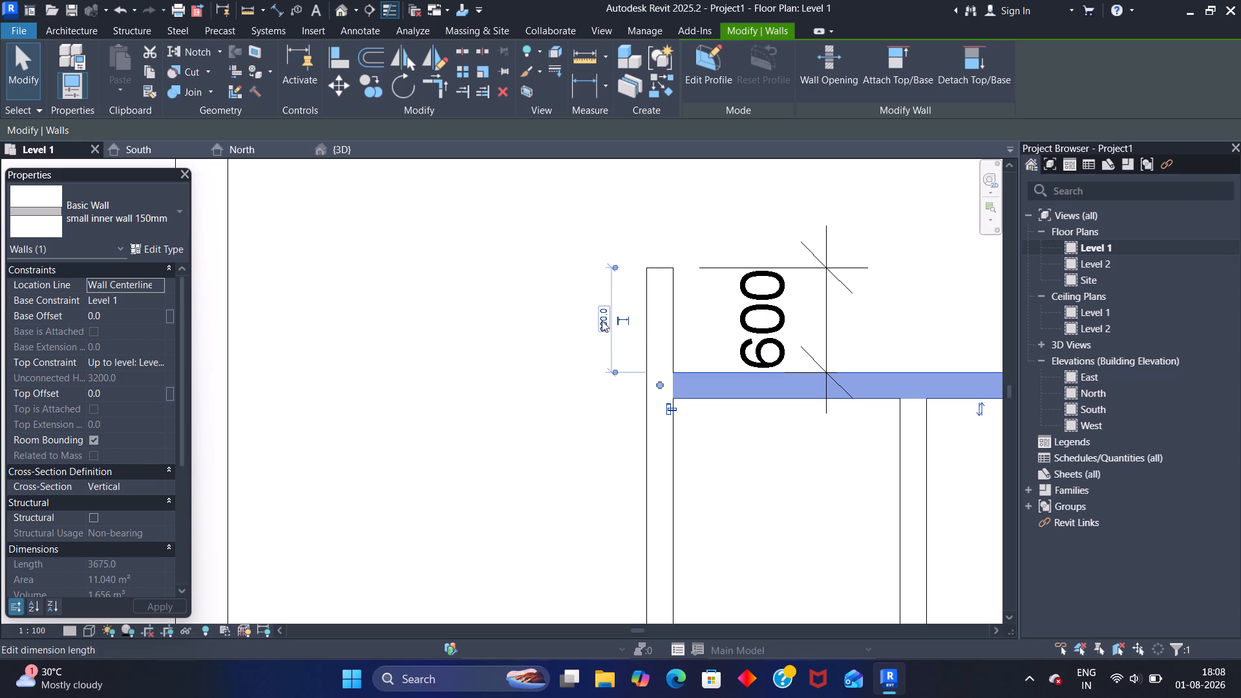
left_click(414, 364)
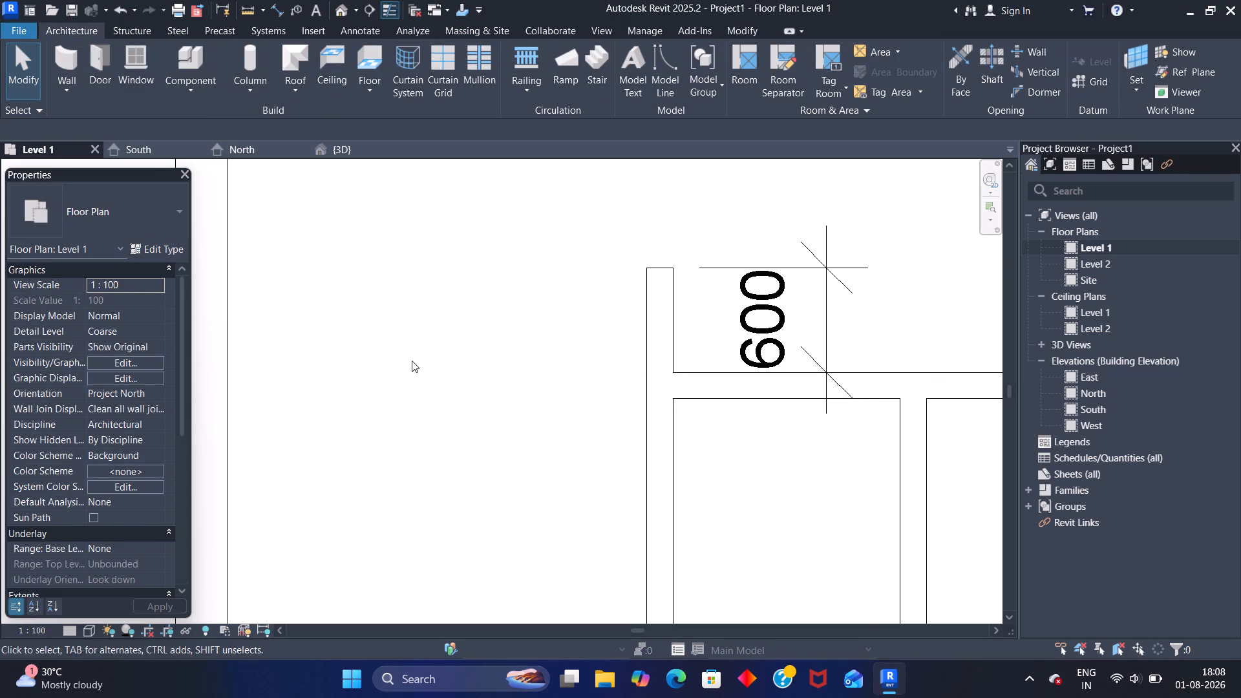
Examine the clear distances beside the dividing wall and the length and spacing of the northward leg.
scroll(481, 434, "down", 2)
middle_click_drag(710, 480, 532, 381)
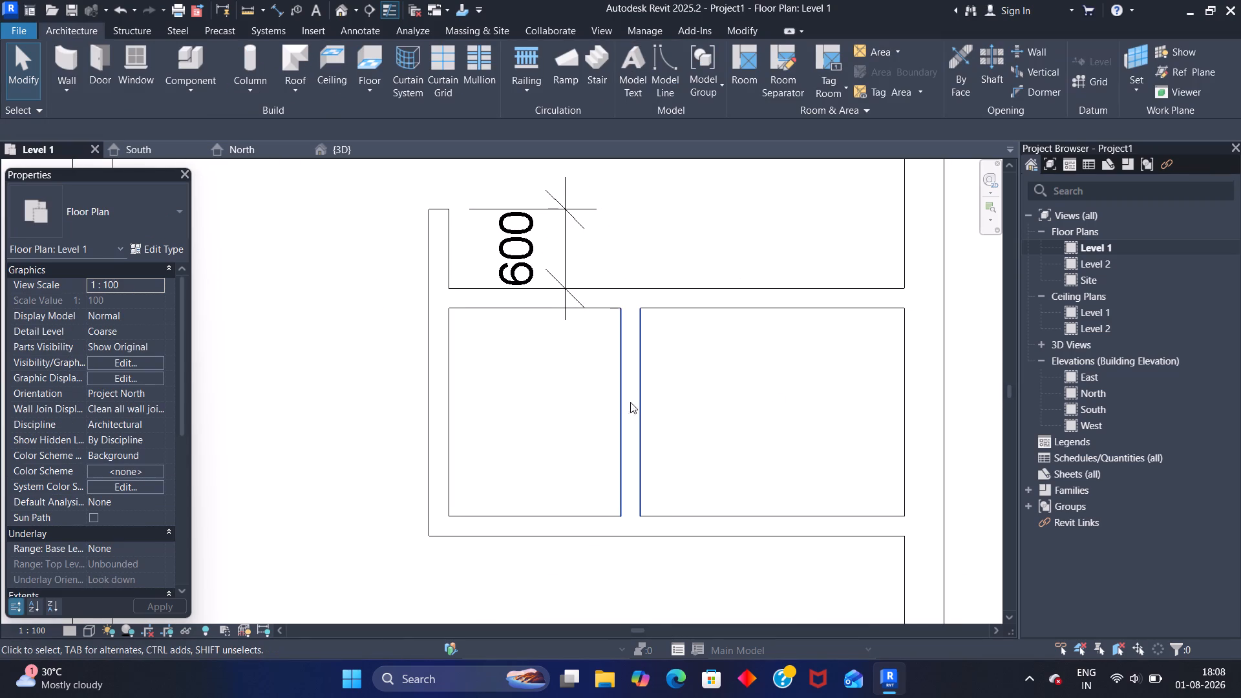
left_click(626, 399)
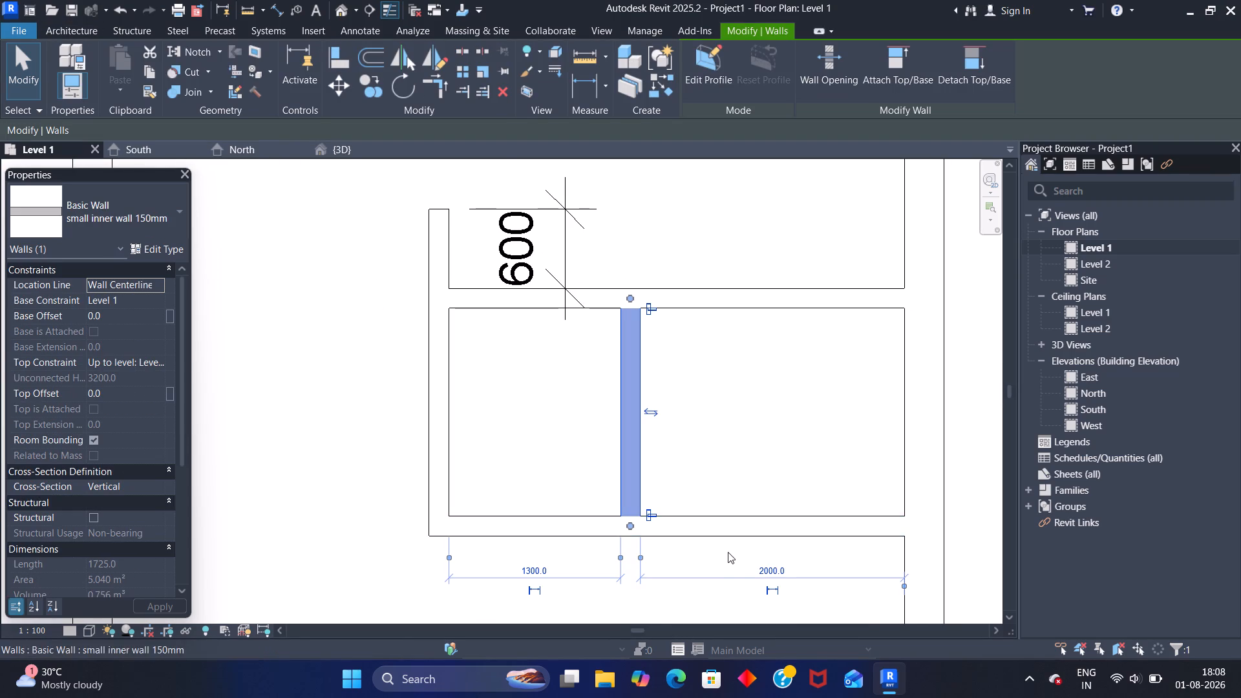
scroll(748, 568, "up", 4)
middle_click_drag(687, 494, 665, 447)
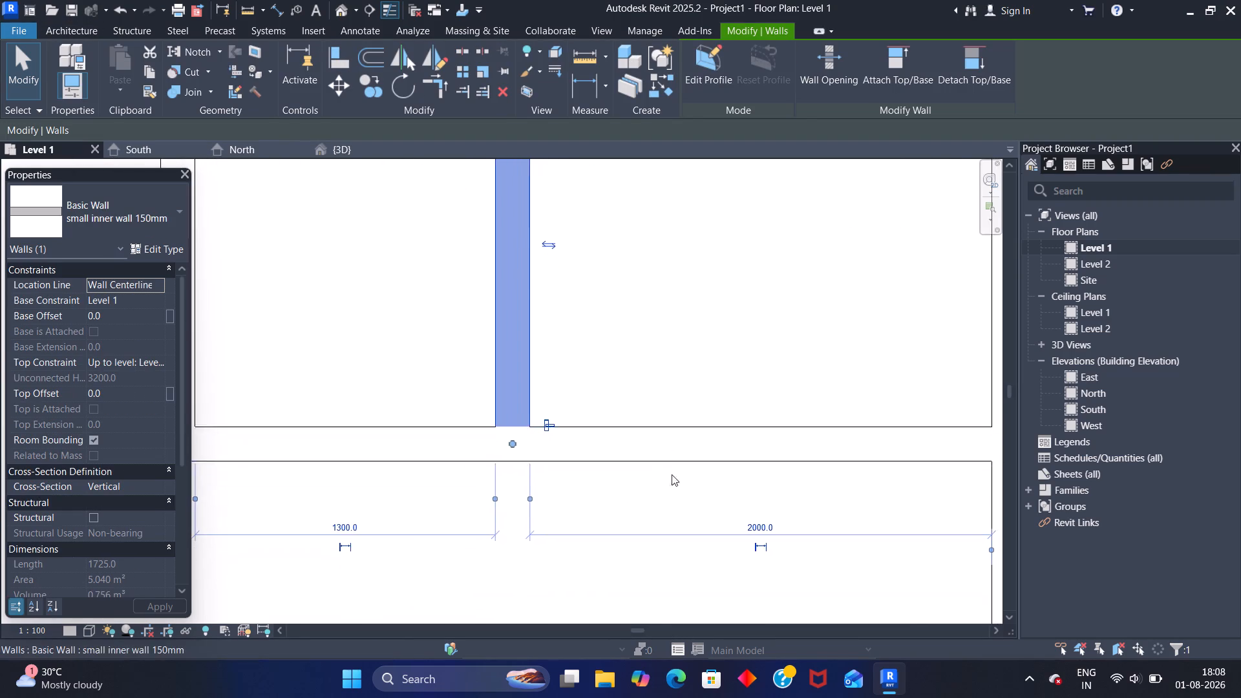
scroll(415, 516, "down", 2)
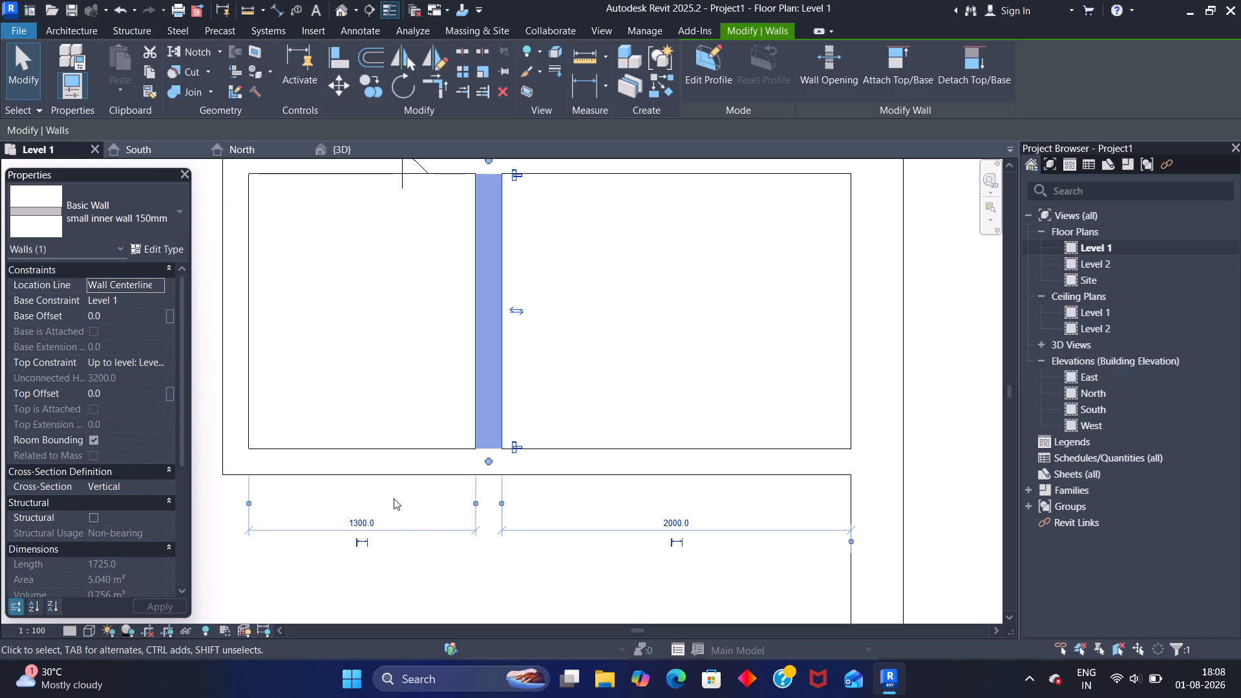
middle_click_drag(402, 413, 394, 479)
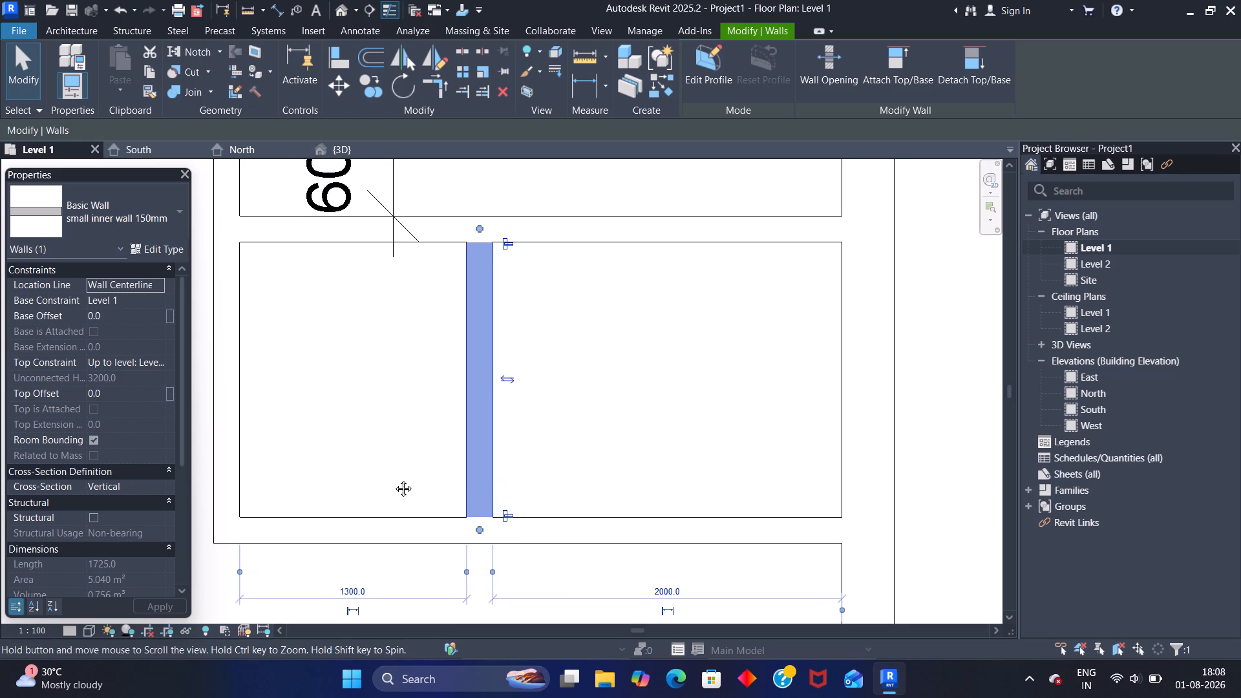
middle_click_drag(394, 479, 393, 472)
scroll(347, 478, "down", 3)
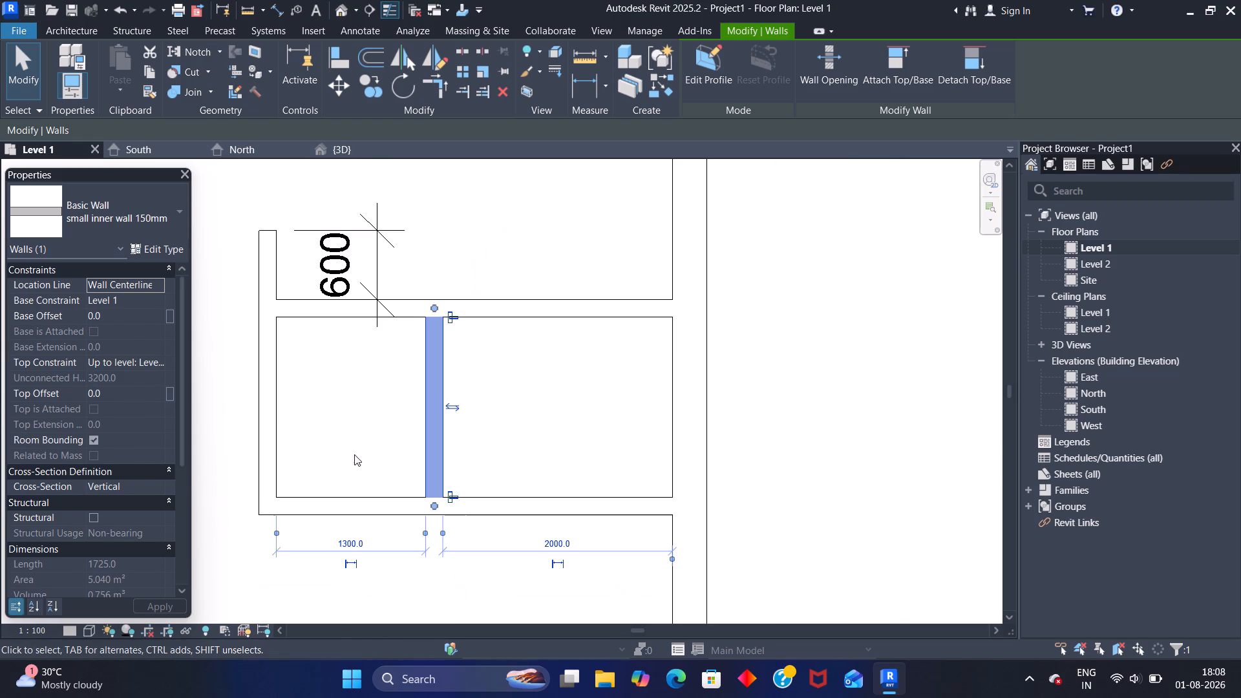
left_click(267, 418)
scroll(293, 333, "down", 1)
middle_click_drag(303, 375, 321, 412)
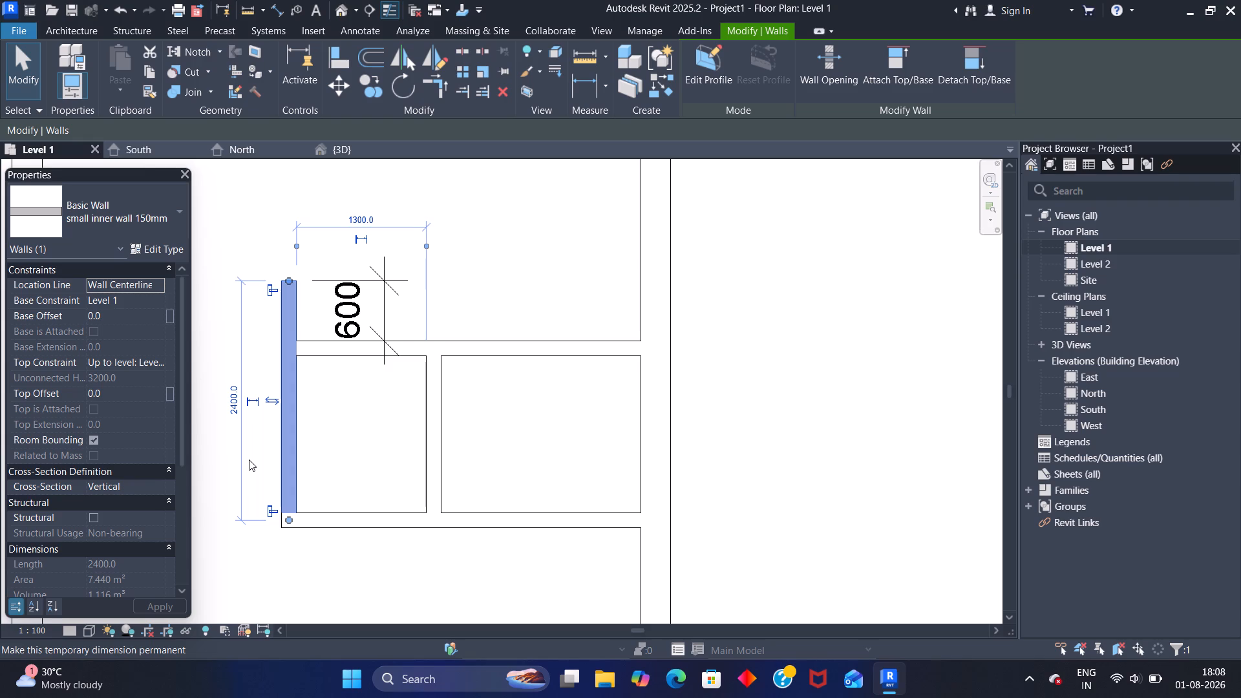
left_click(355, 434)
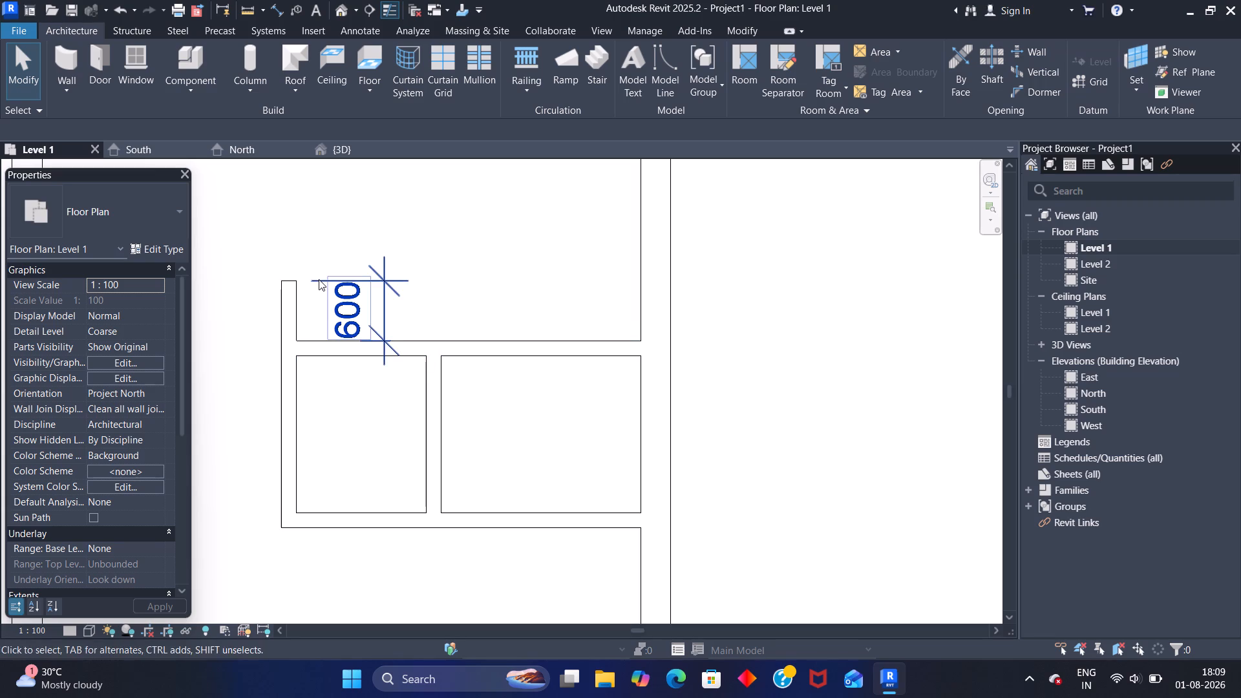
Delete the aligned dimension at the northward leg's projecting end.
middle_click_drag(316, 309, 370, 296)
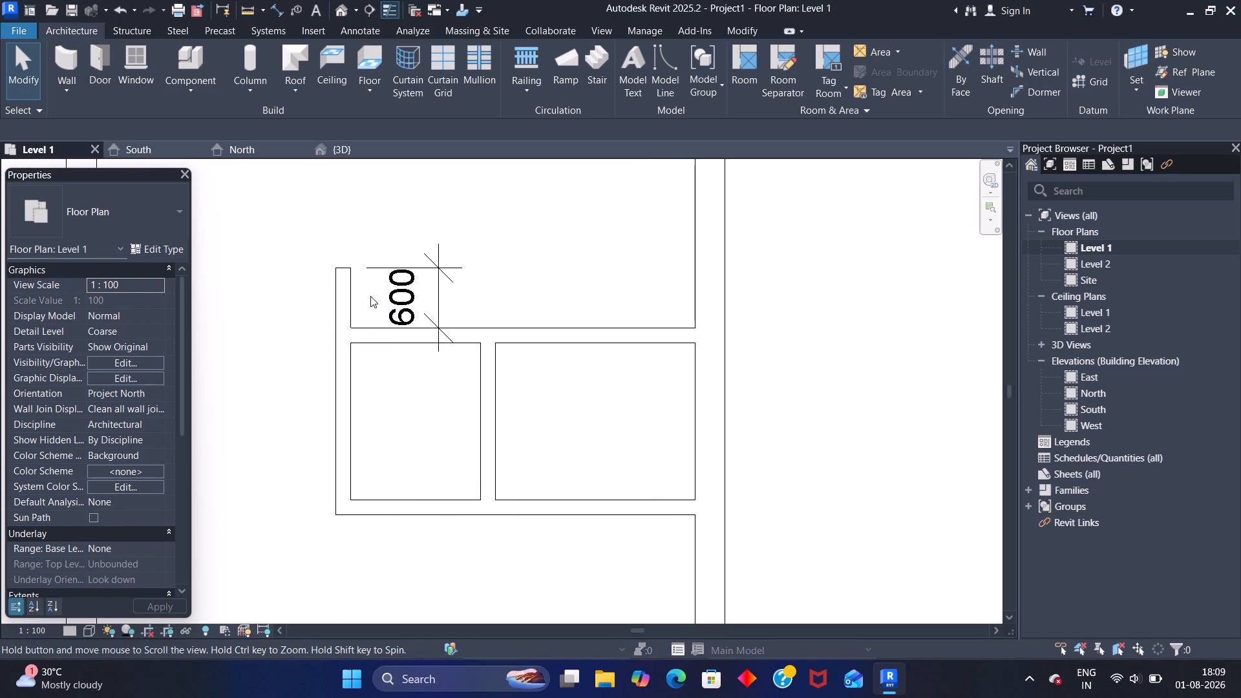
left_click(406, 303)
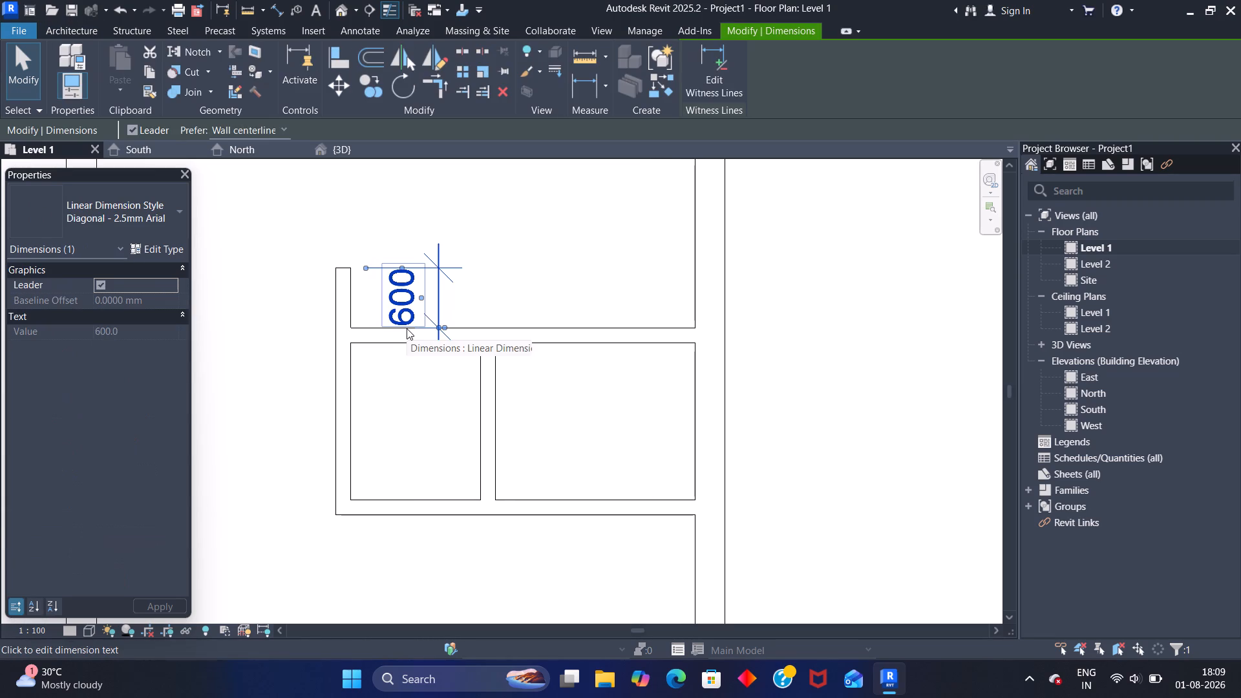
key("Delete")
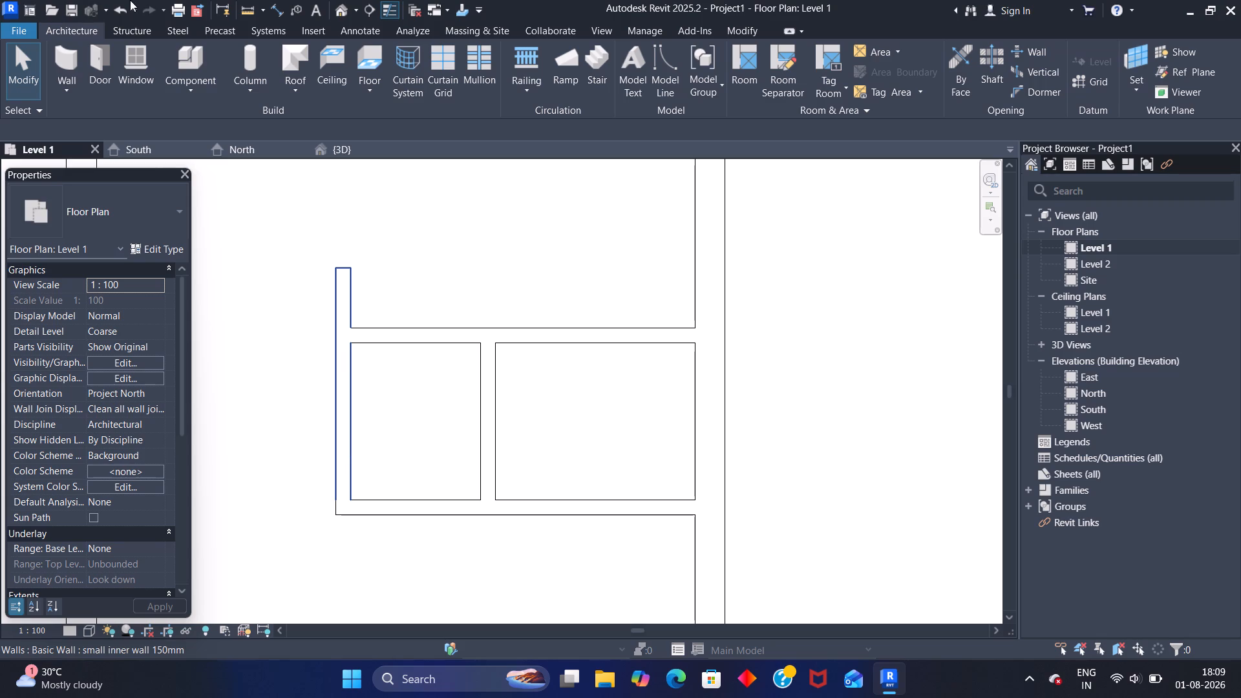
Open the default 3D view to inspect the perimeter walls and interior partitions.
left_click(1064, 344)
double_click(1066, 344)
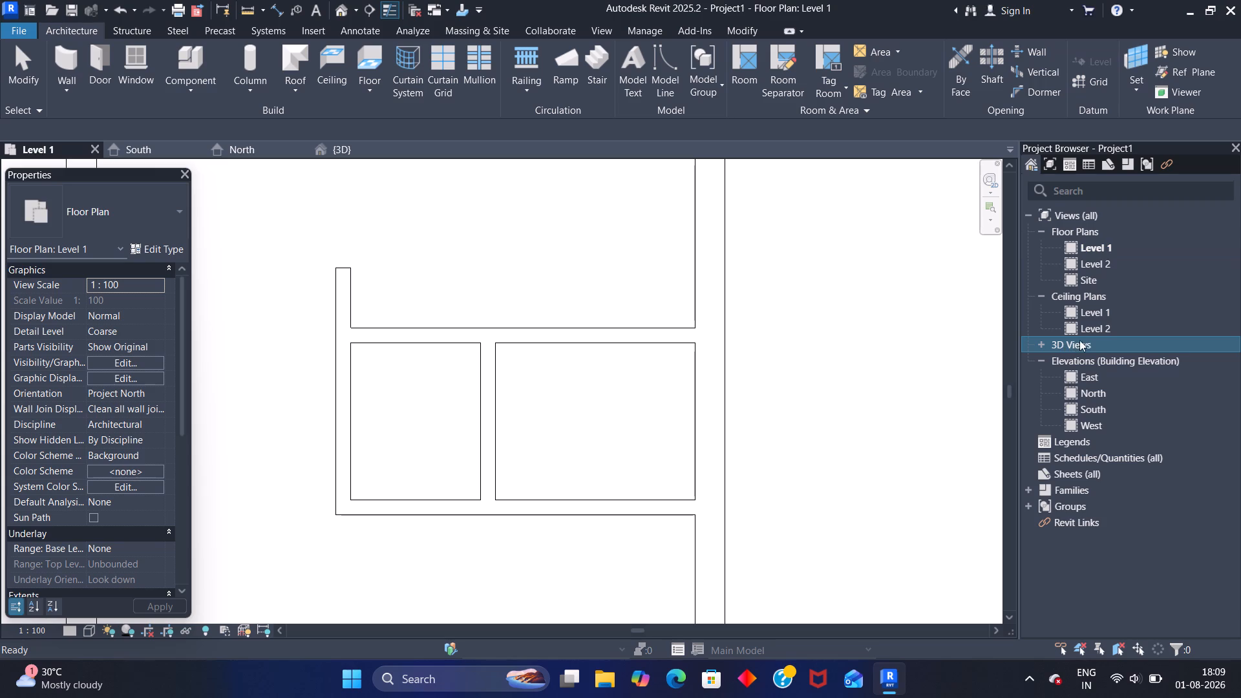
triple_click(1098, 342)
double_click(1105, 345)
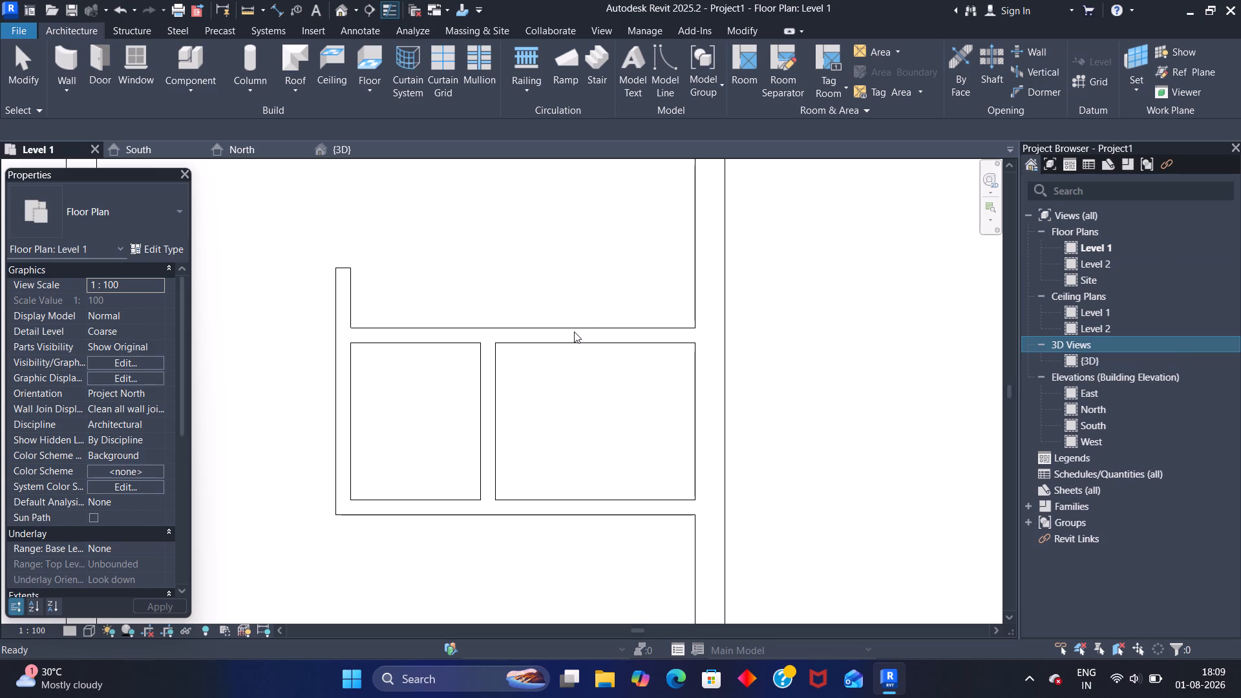
left_click(342, 12)
scroll(551, 309, "down", 1)
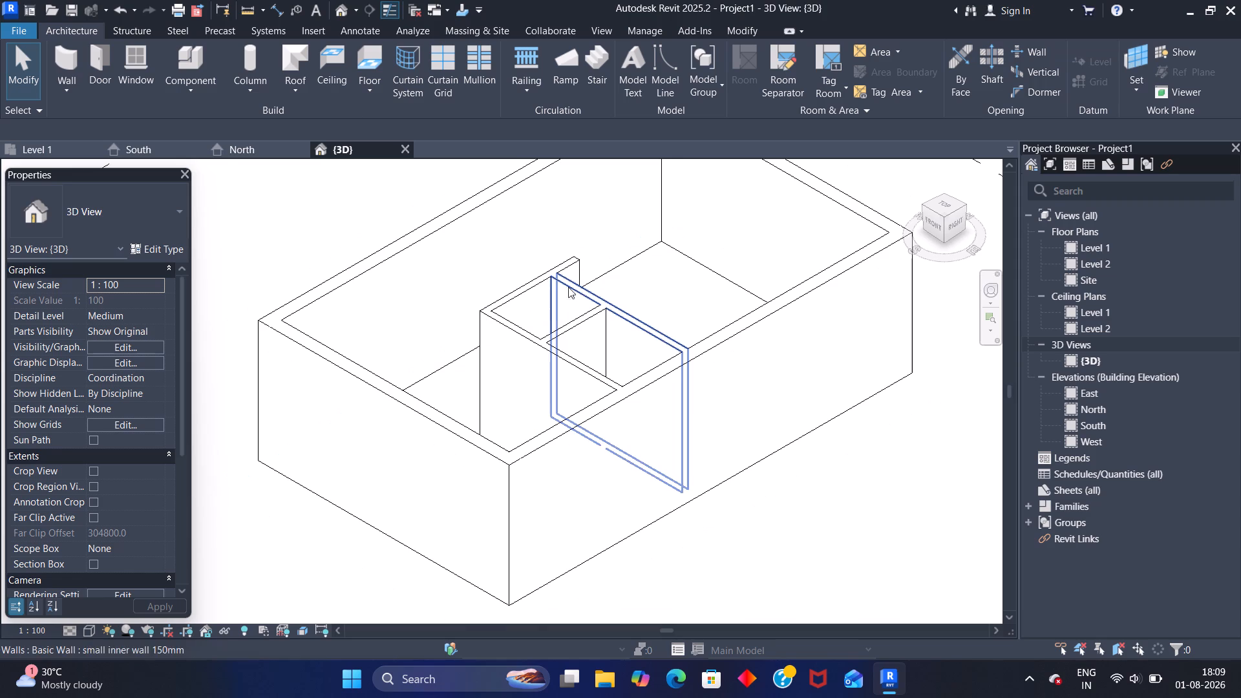
Return to the Level 1 floor plan to view the complete wall layout.
double_click(1085, 244)
scroll(463, 278, "down", 5)
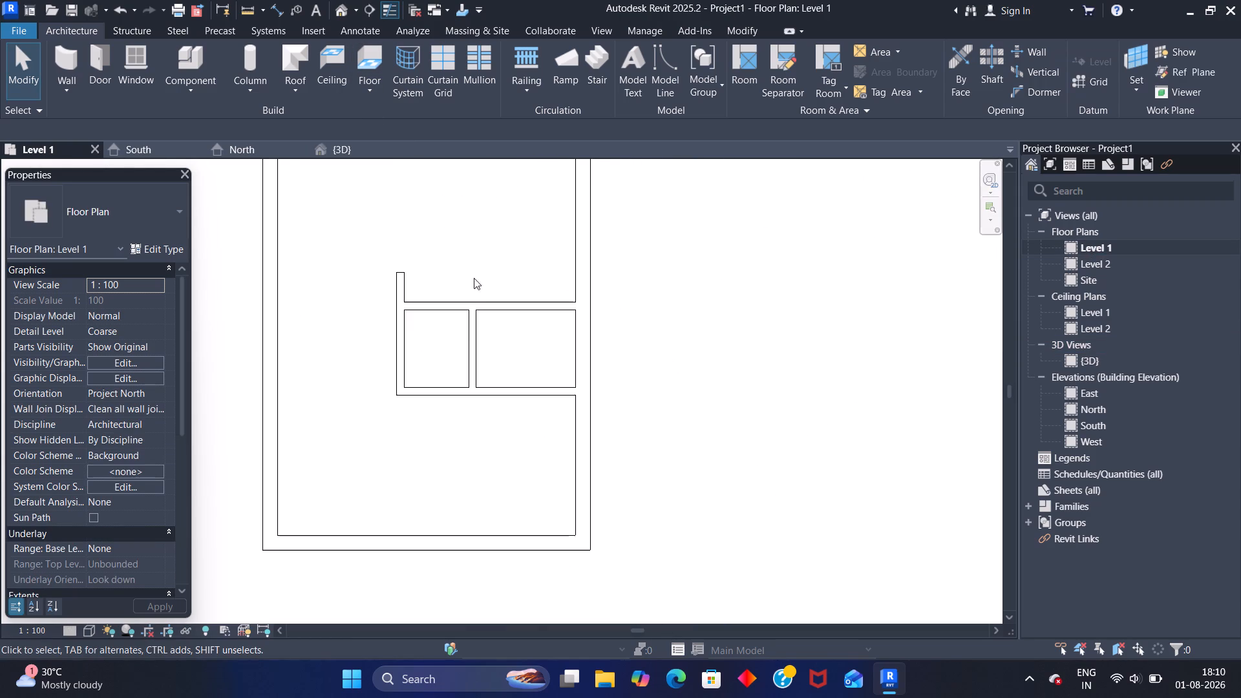
scroll(474, 278, "down", 1)
middle_click_drag(475, 271, 523, 350)
scroll(533, 359, "down", 2)
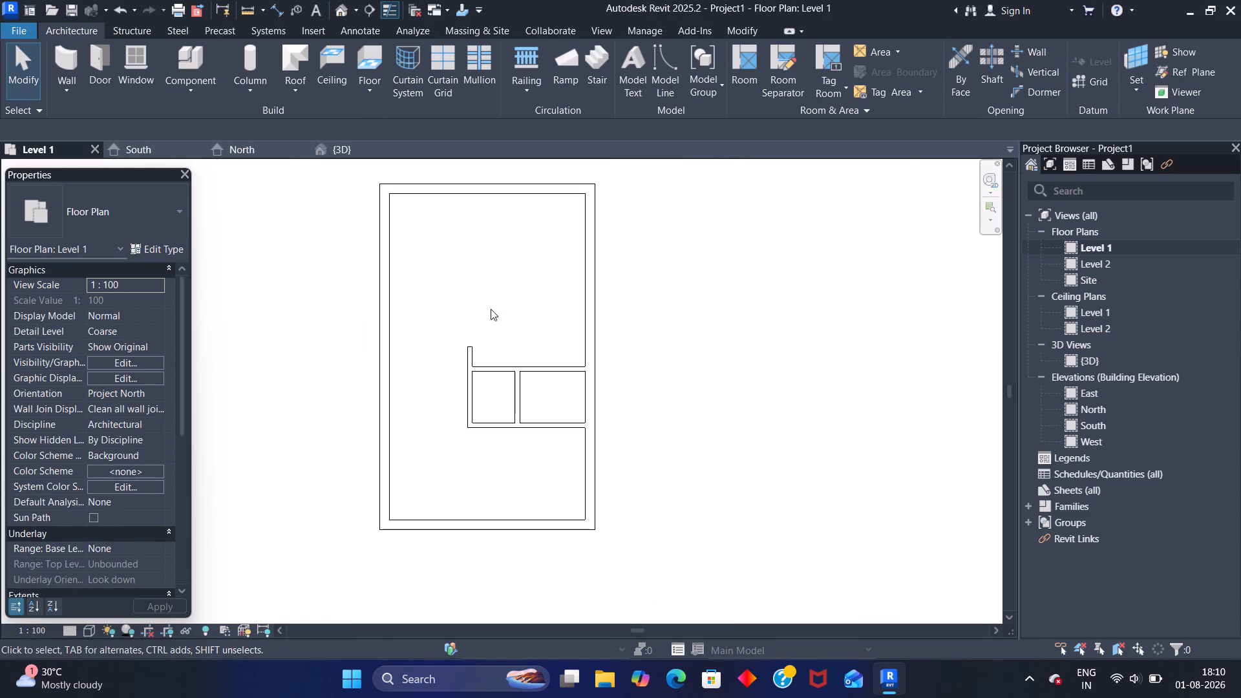
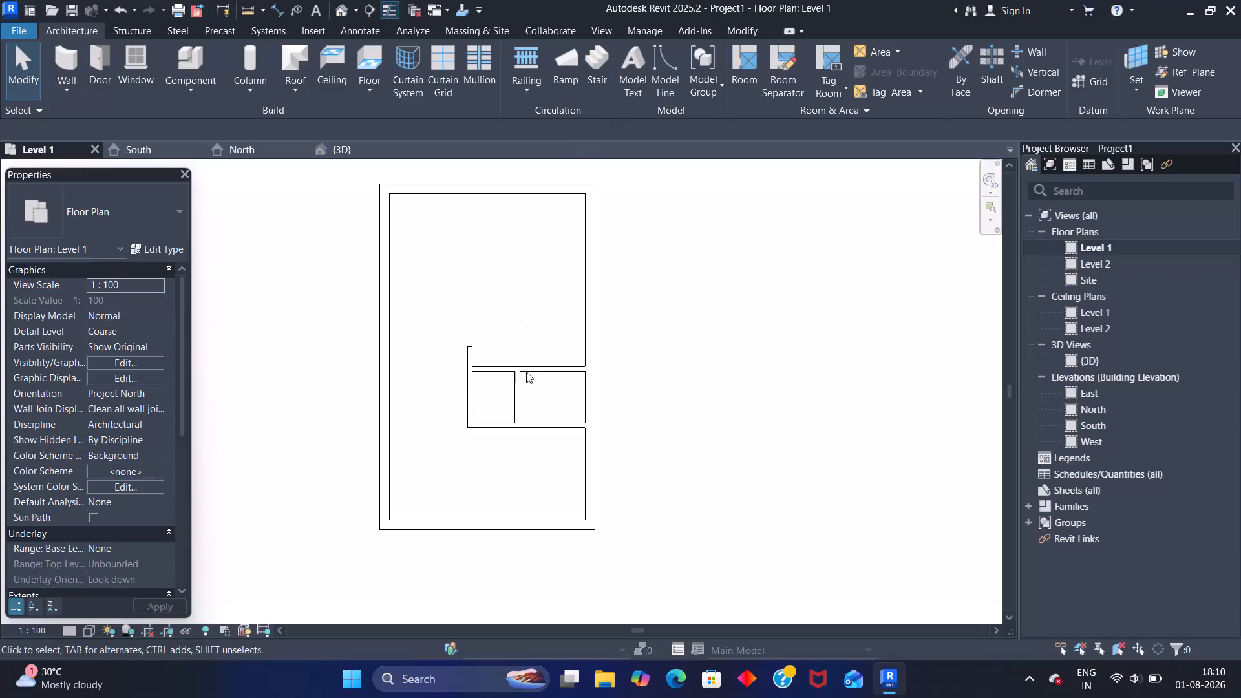
Set the clear distance between the southern horizontal partition and the south perimeter wall to 1800 mm.
scroll(496, 421, "up", 5)
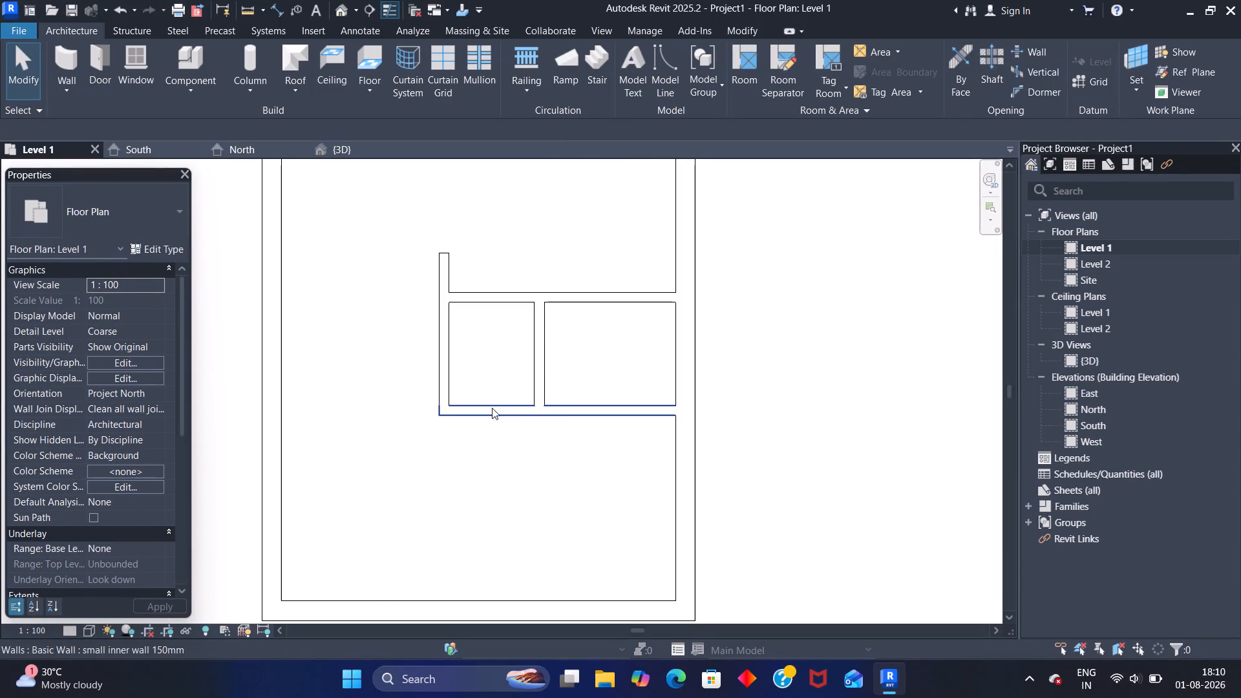
left_click(488, 412)
left_click(363, 513)
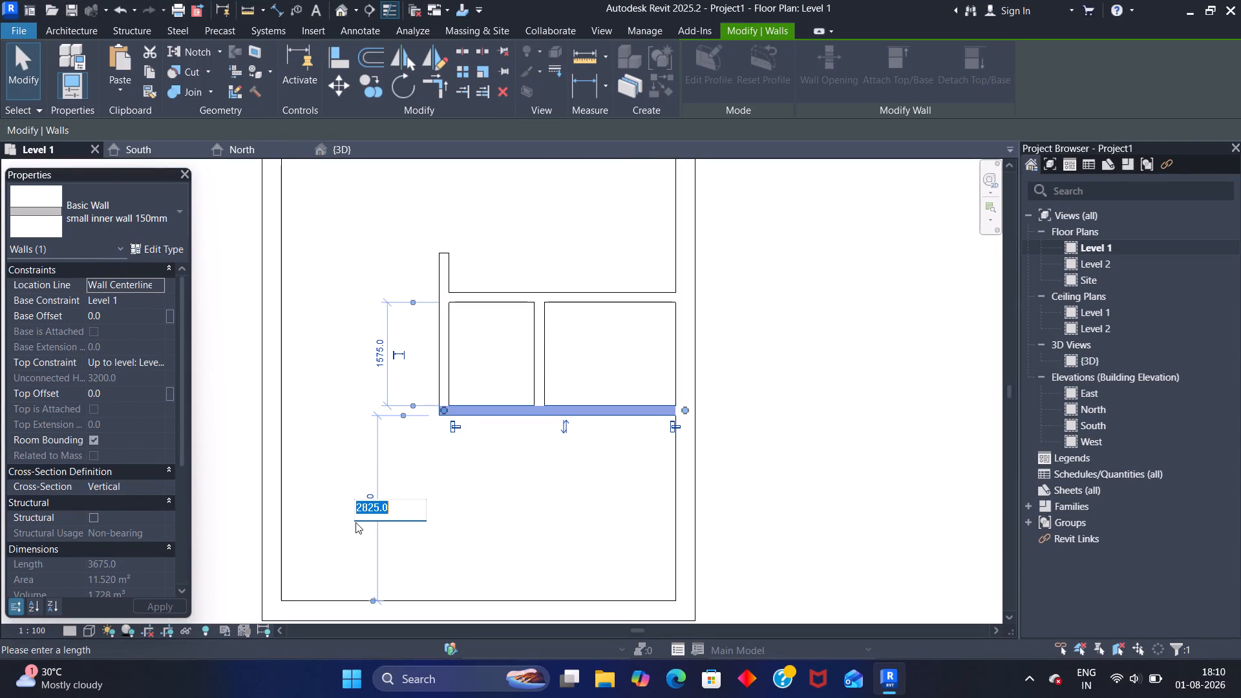
type("1800")
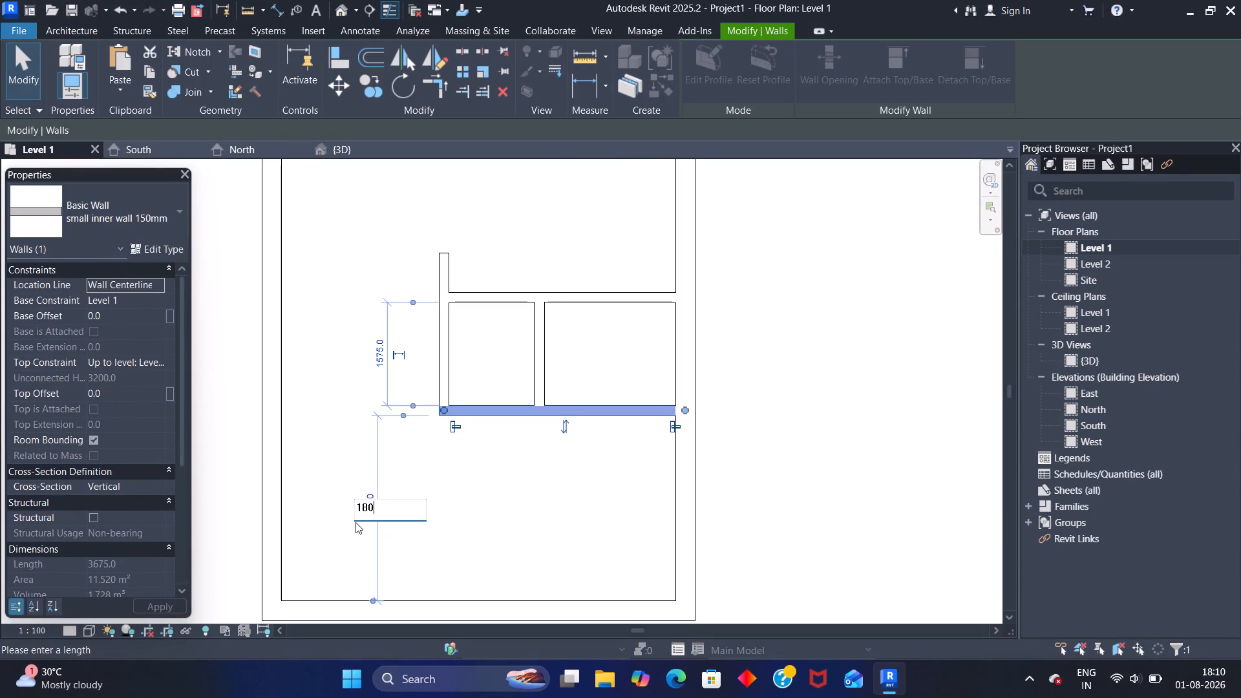
key("Return")
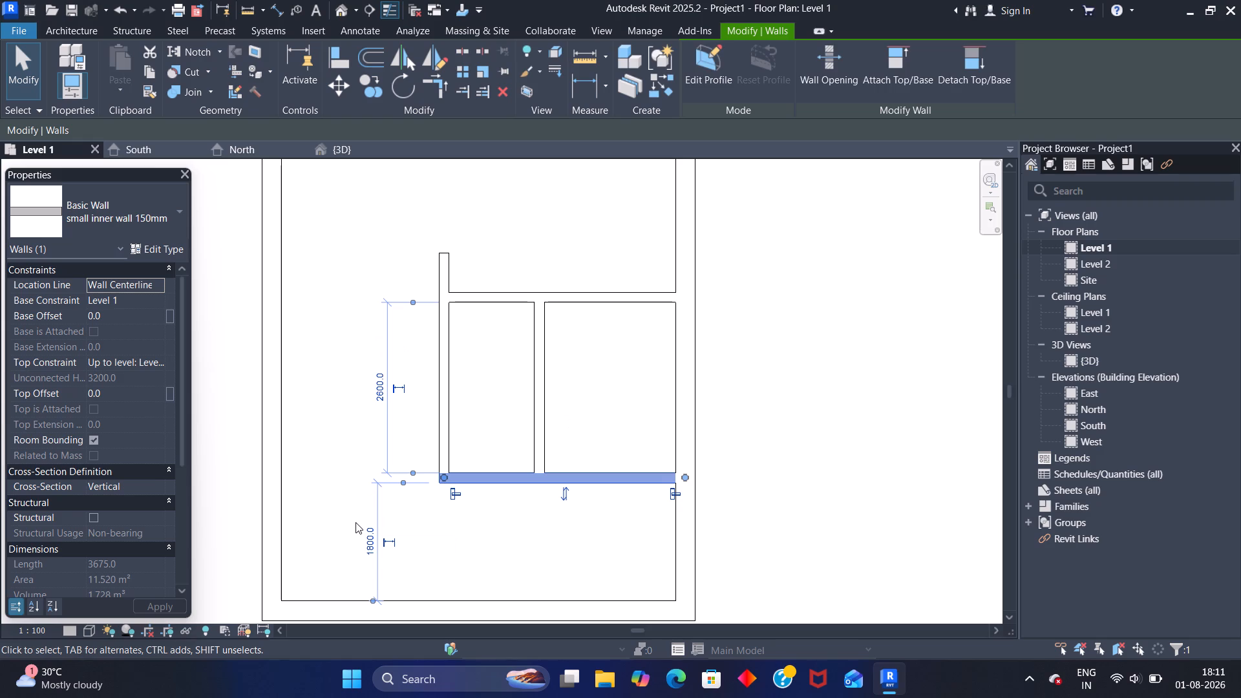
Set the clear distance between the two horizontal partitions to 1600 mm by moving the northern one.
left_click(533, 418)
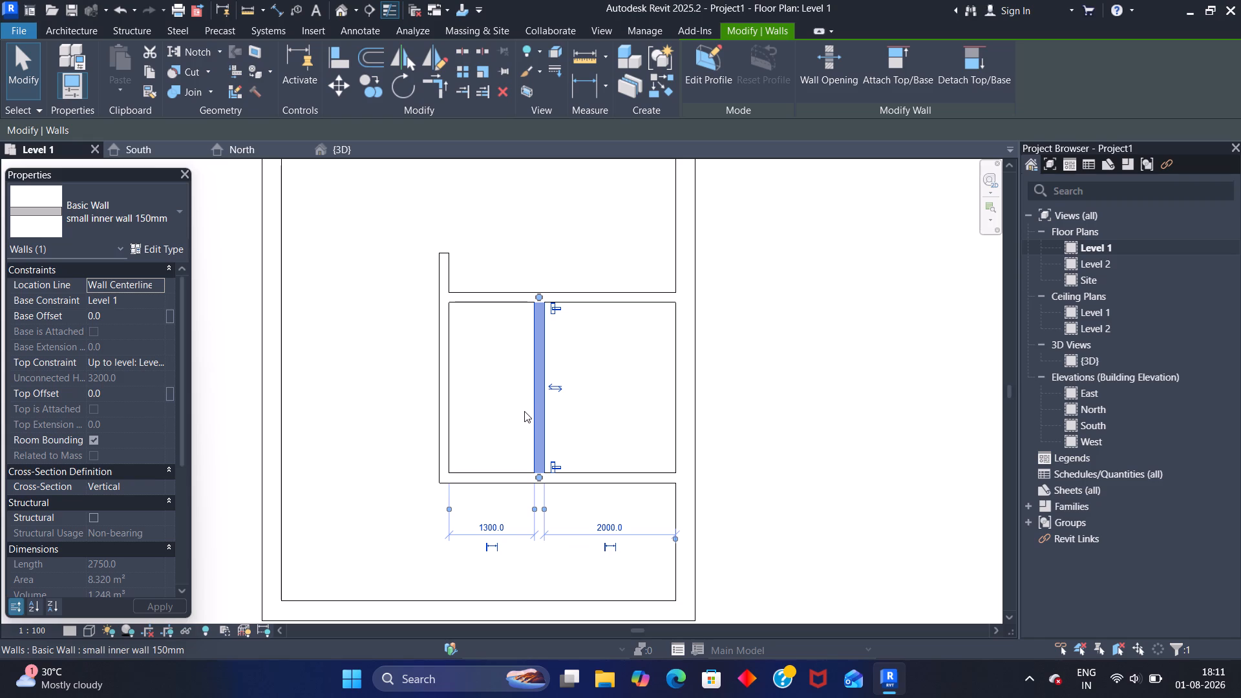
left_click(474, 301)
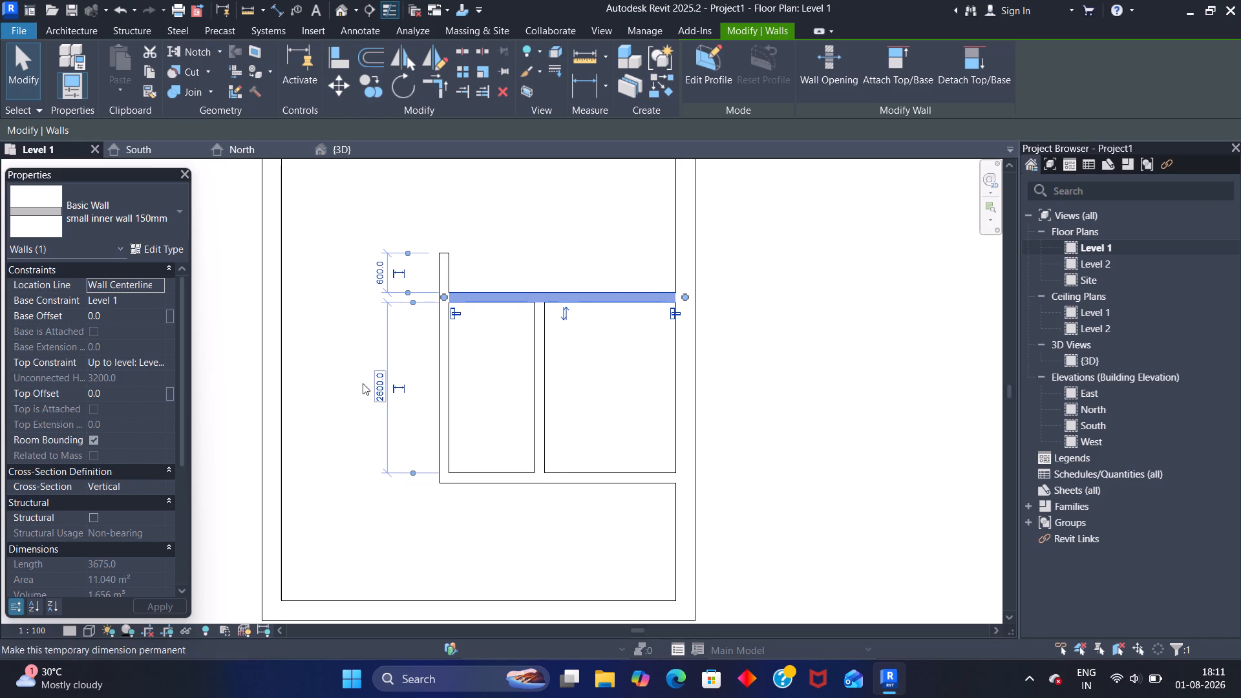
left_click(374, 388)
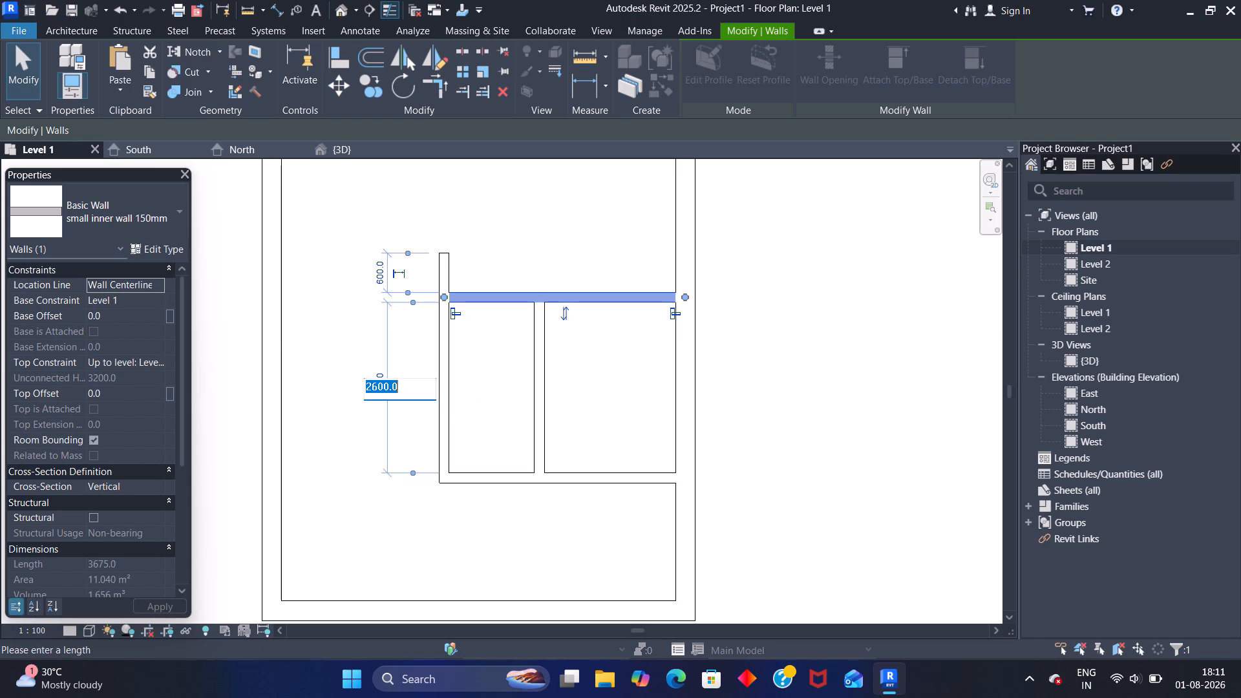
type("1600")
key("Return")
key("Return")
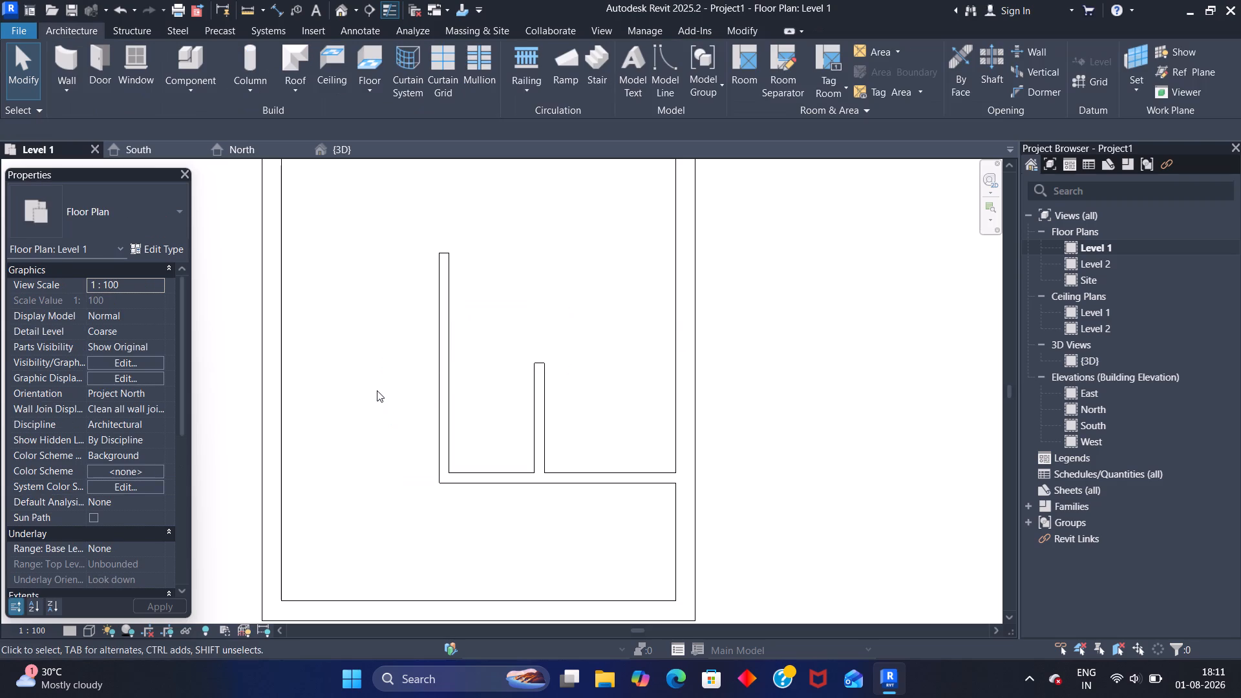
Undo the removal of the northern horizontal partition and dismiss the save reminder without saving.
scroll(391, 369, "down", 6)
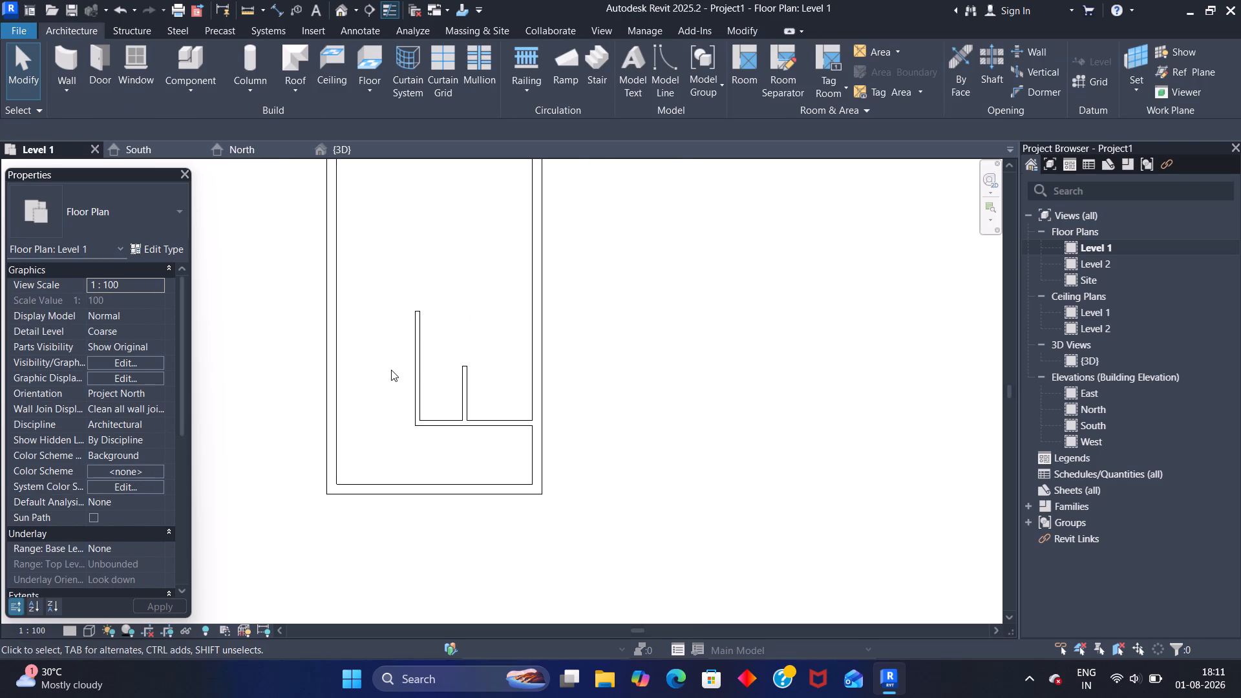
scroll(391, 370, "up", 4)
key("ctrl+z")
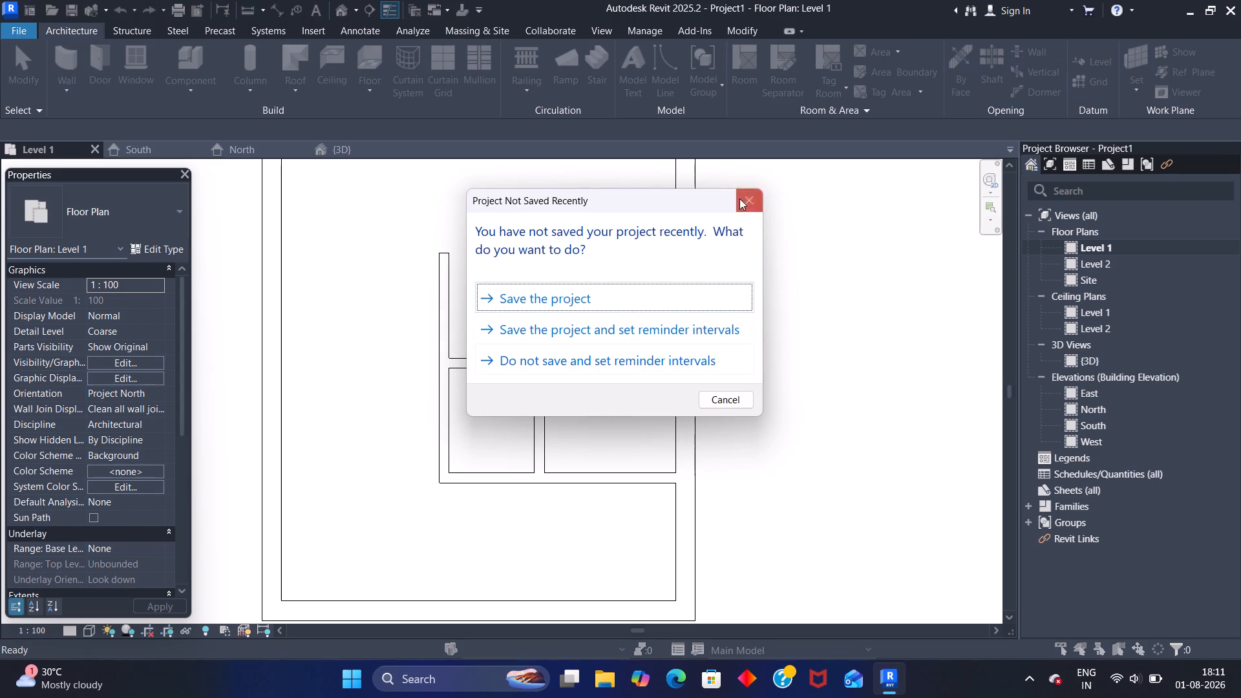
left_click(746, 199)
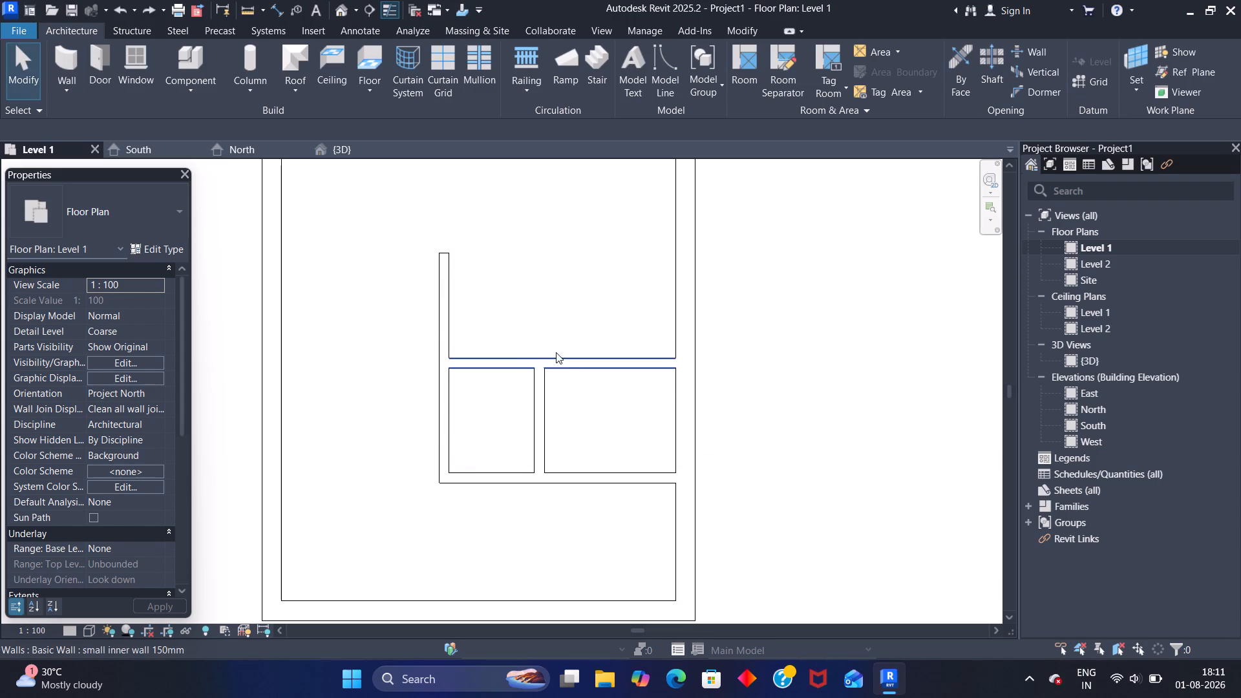
Examine the clear distances around the northern horizontal partition, the dividing wall and the northward leg.
left_click(514, 365)
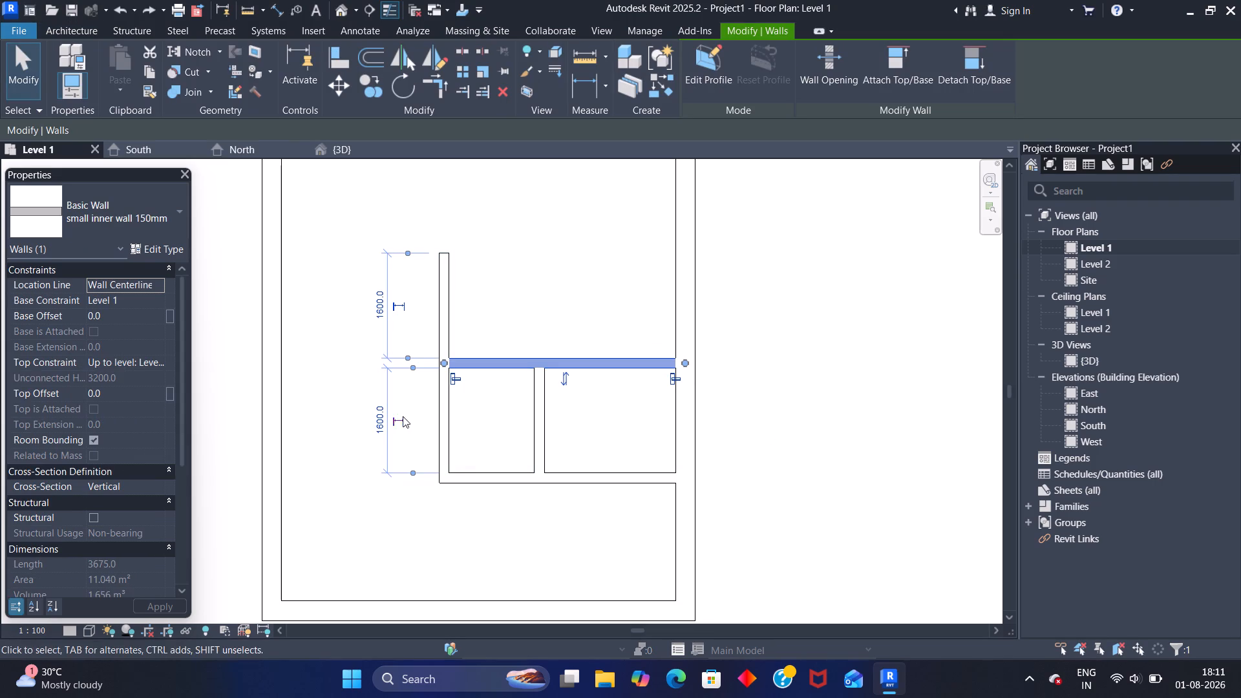
left_click(494, 306)
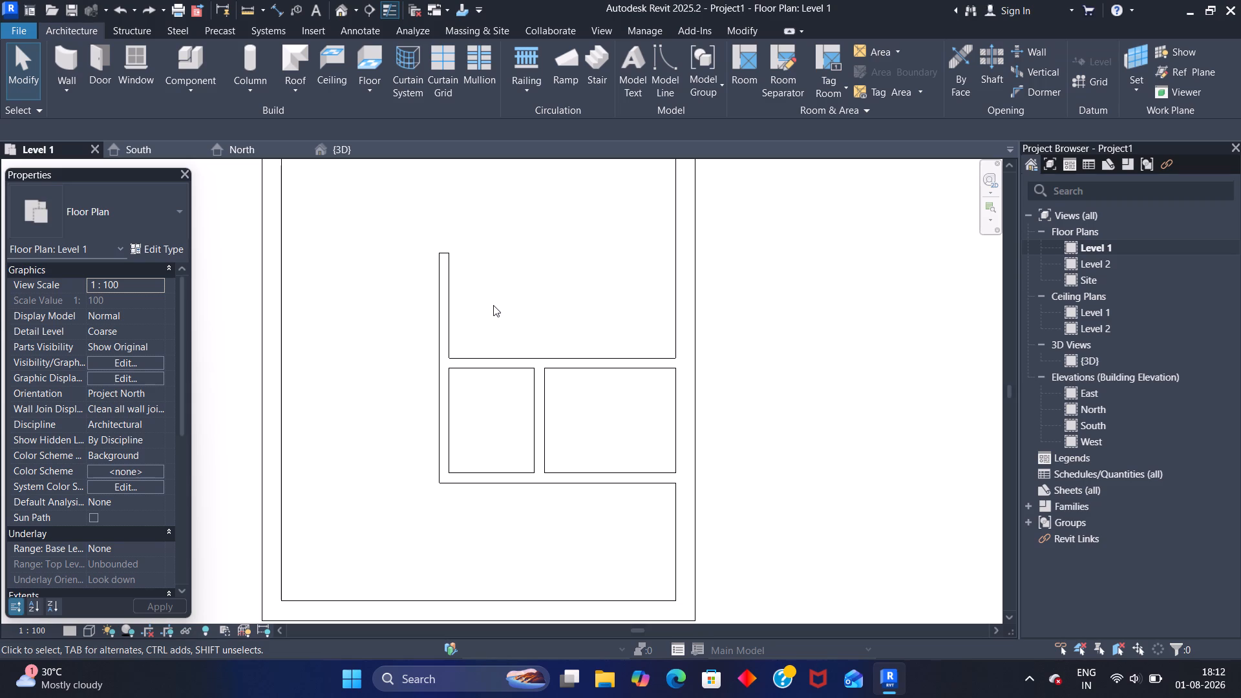
left_click(527, 407)
left_click(540, 407)
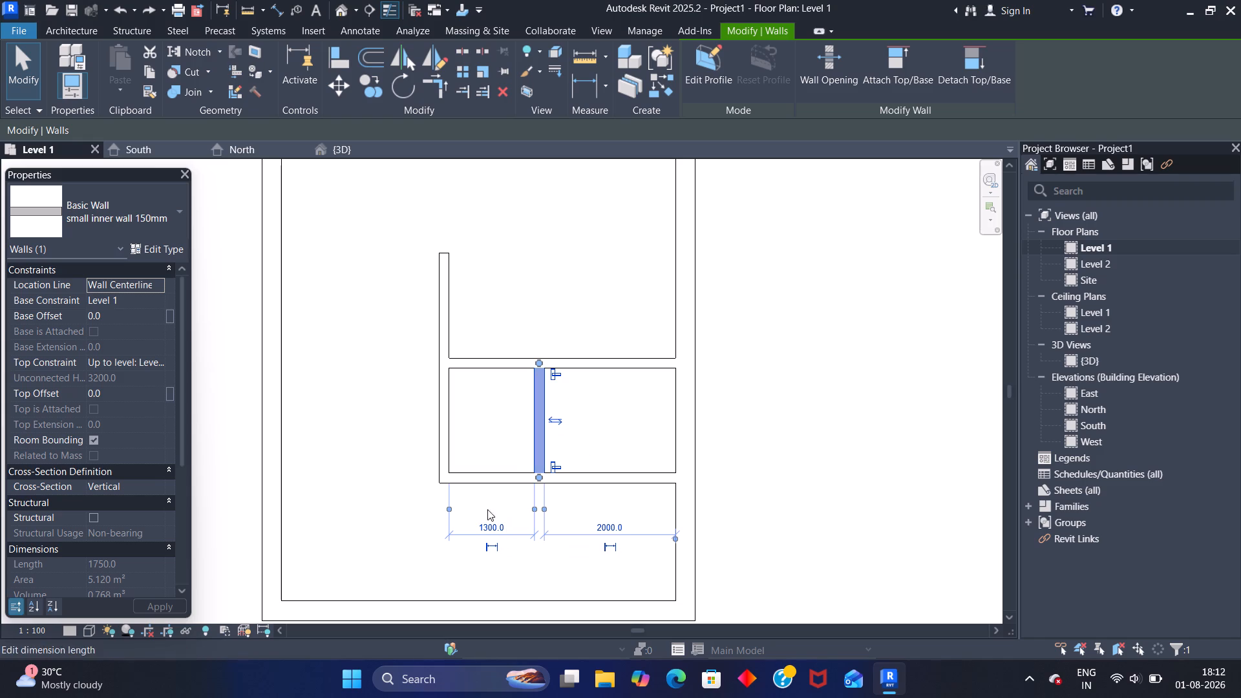
left_click(440, 419)
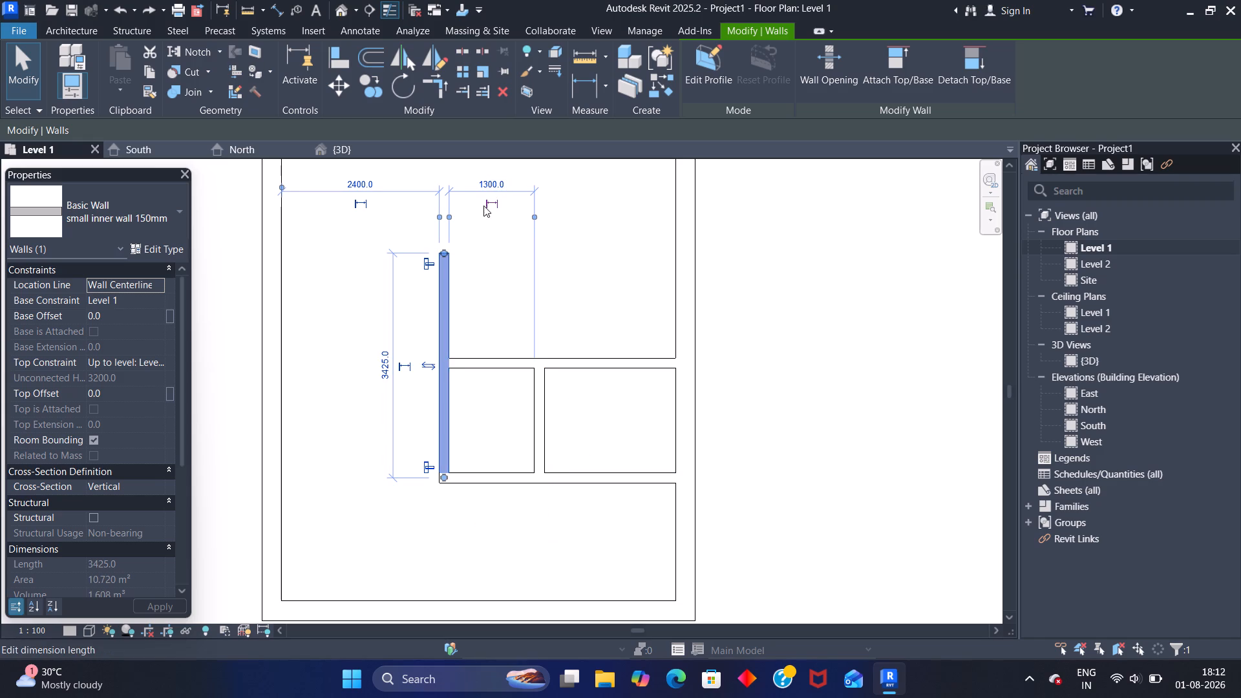
left_click(357, 275)
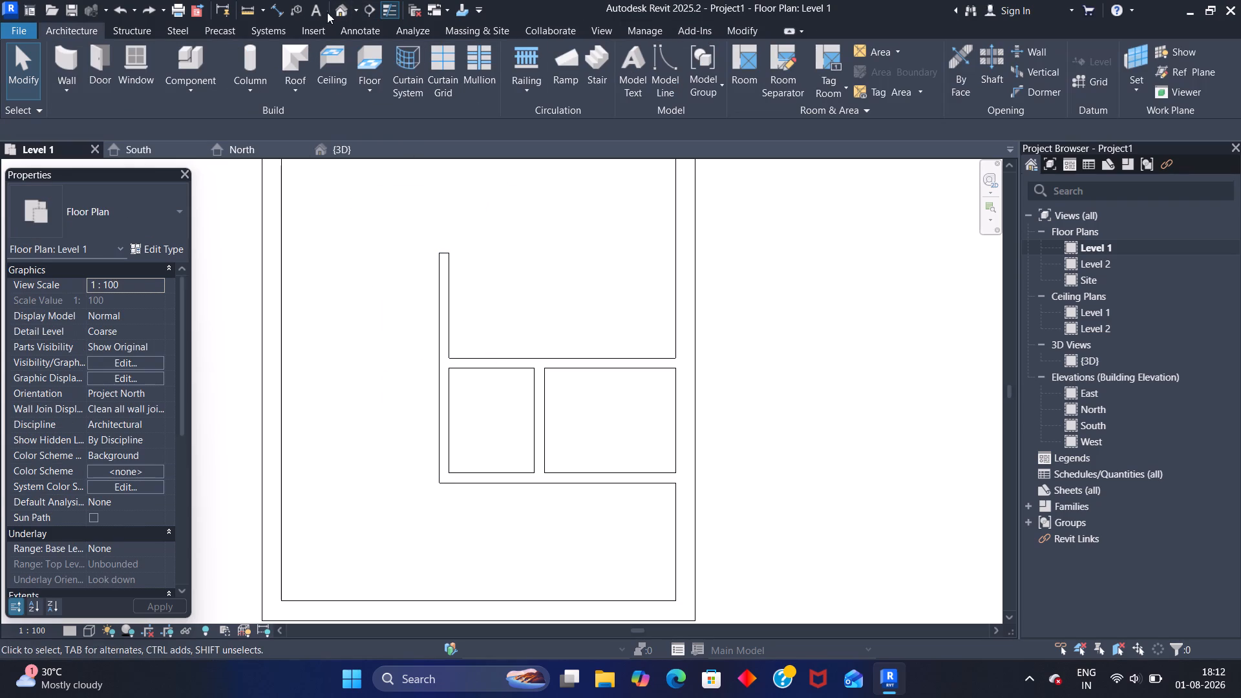
Place an aligned dimension from the northern horizontal partition's north face to the northward leg's projecting end.
left_click(281, 9)
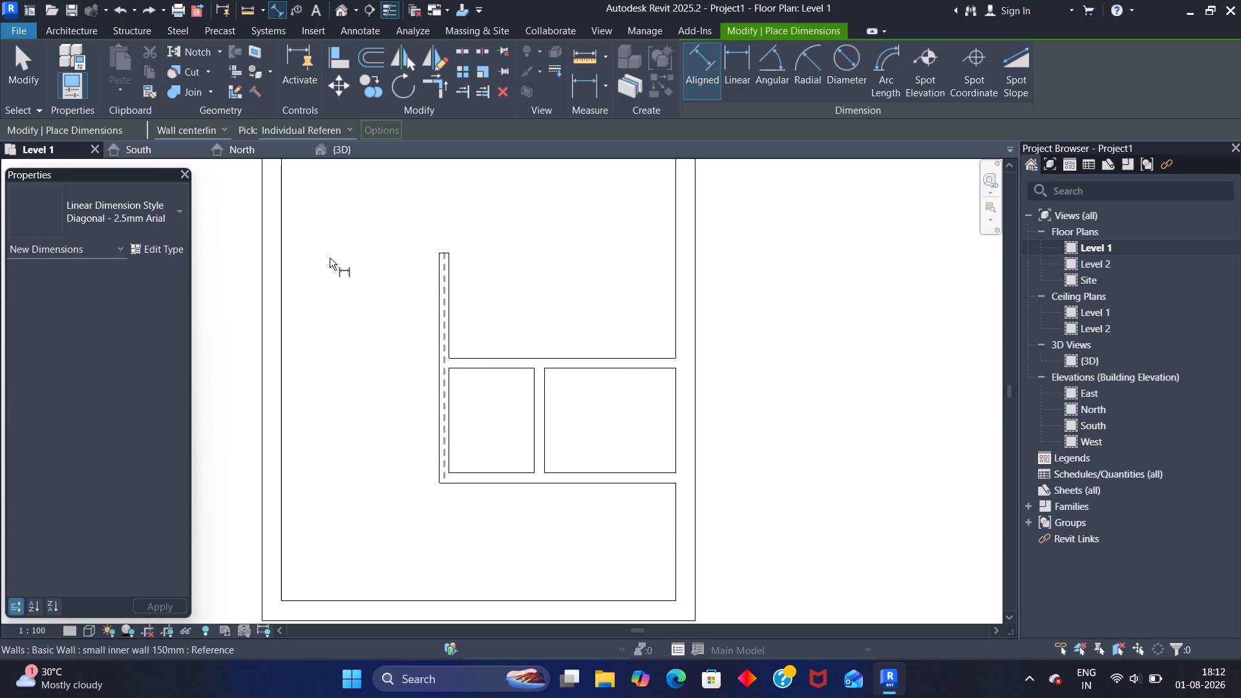
key("Tab")
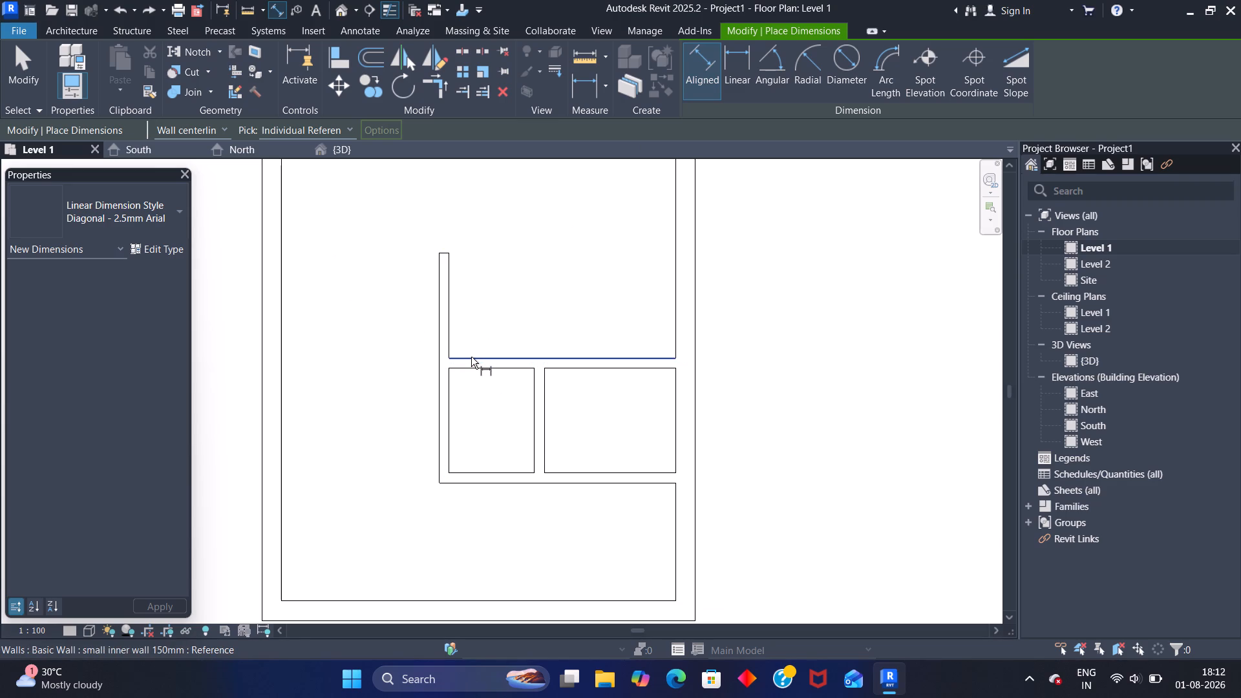
key("Tab")
left_click(471, 357)
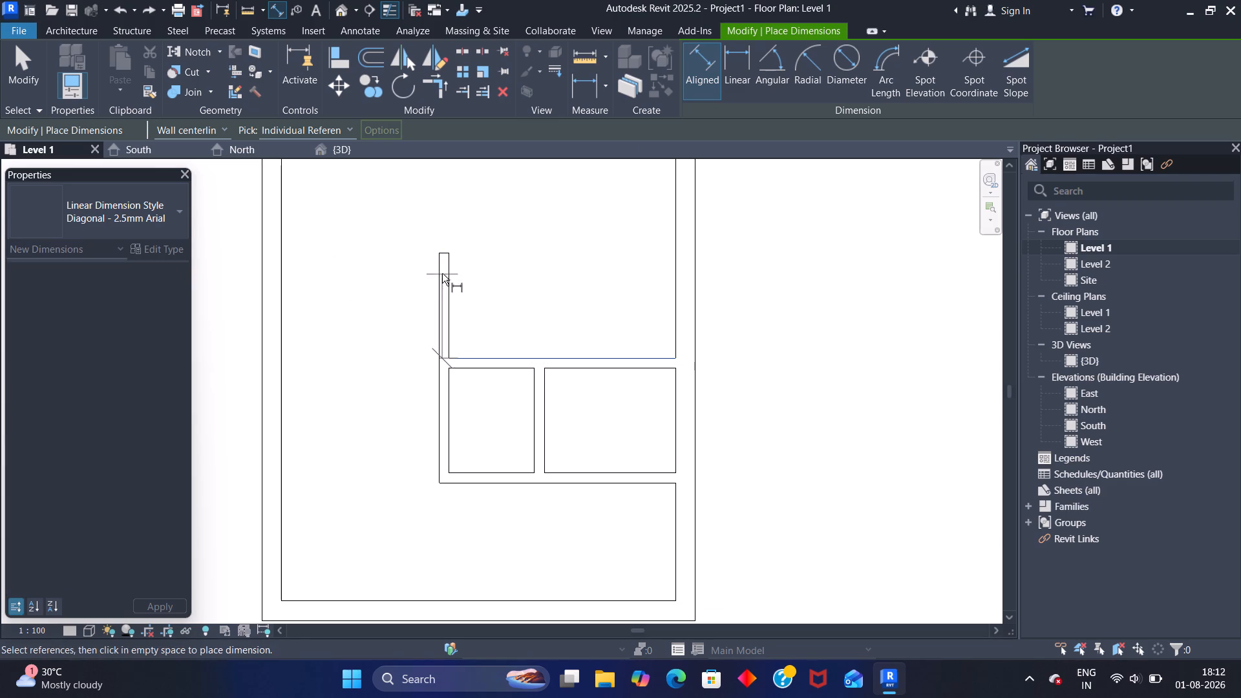
scroll(457, 251, "up", 6)
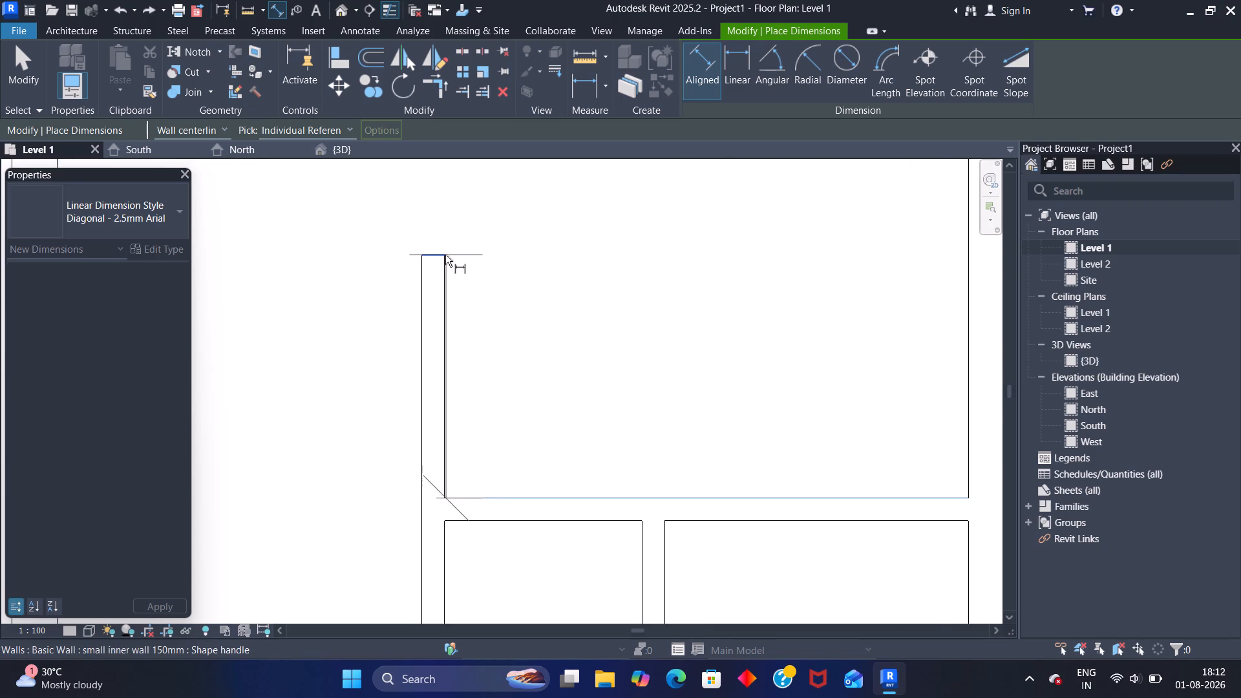
scroll(445, 255, "up", 2)
left_click(439, 255)
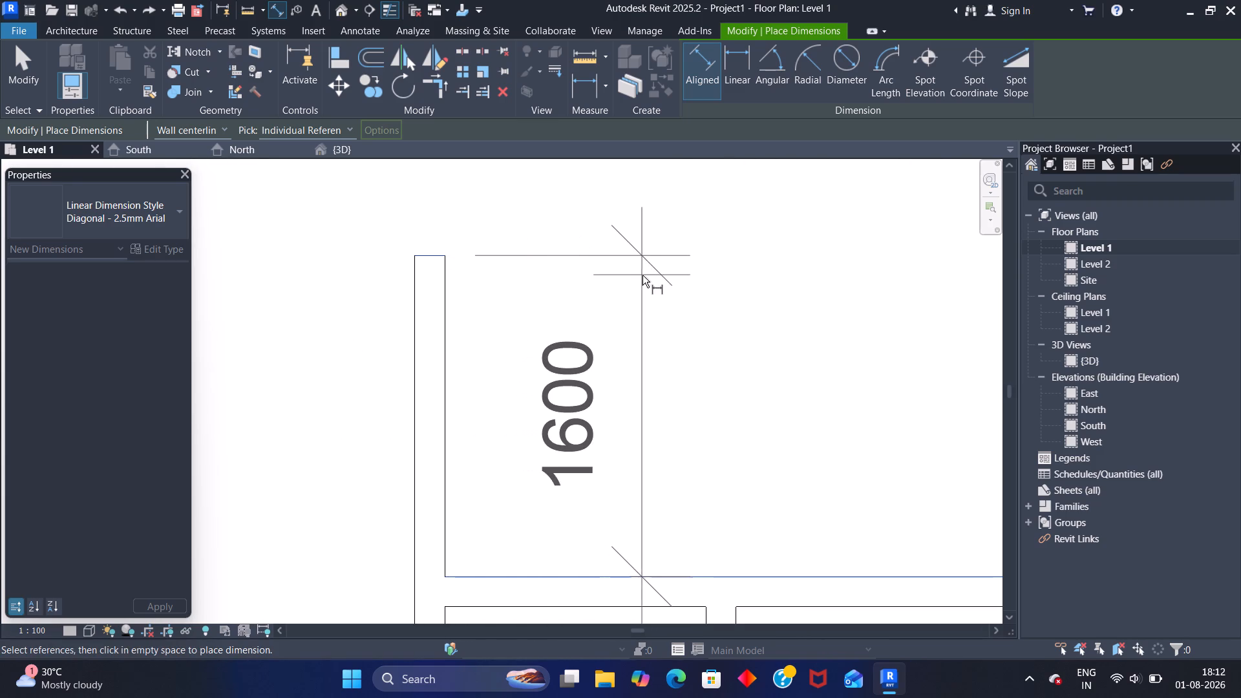
left_click(659, 279)
scroll(663, 334, "down", 2)
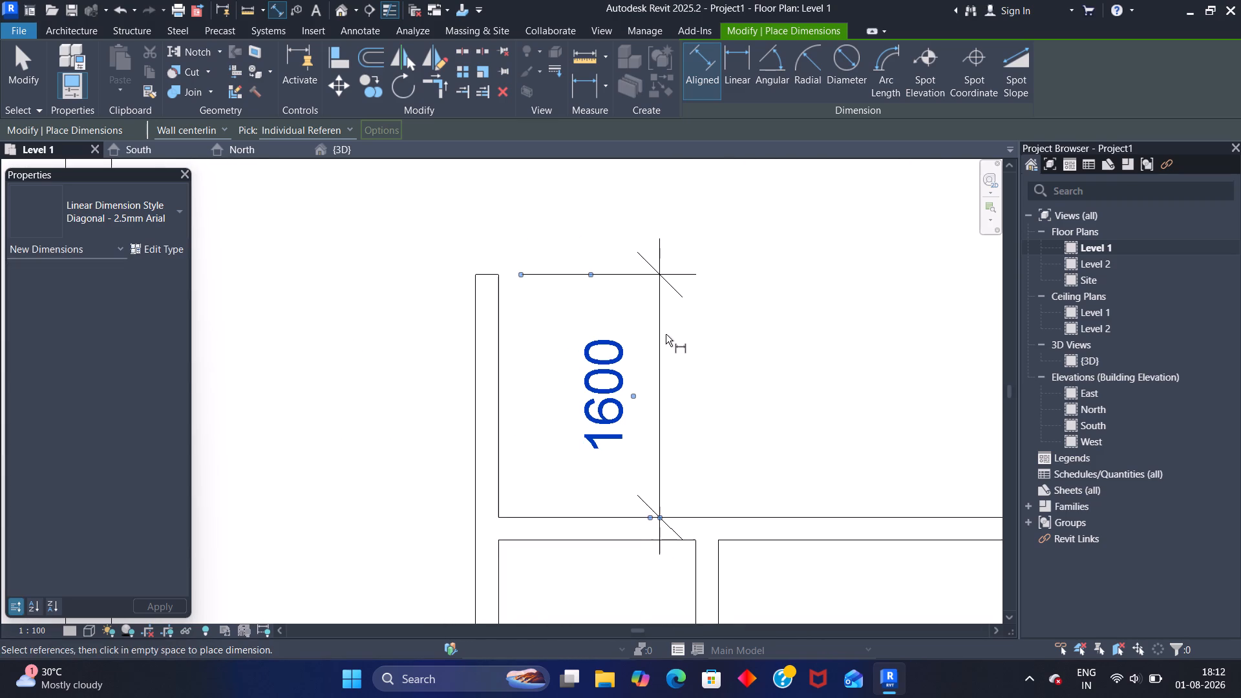
key("Escape")
left_click(611, 353)
key("Escape")
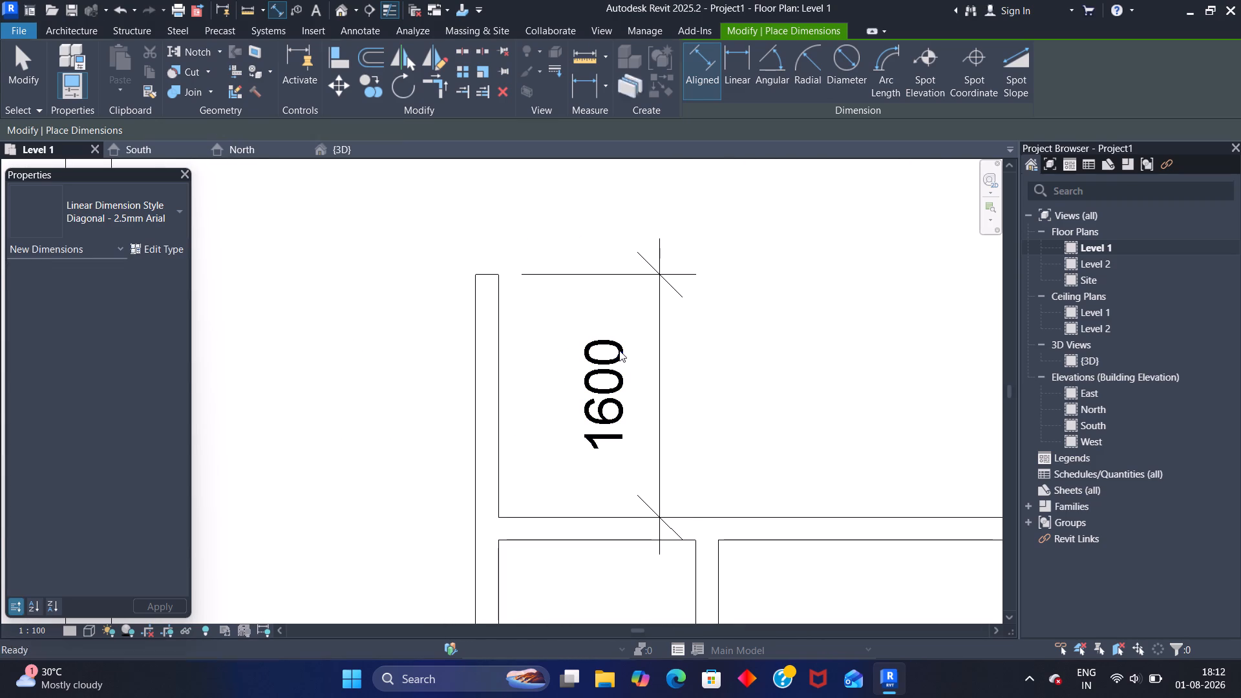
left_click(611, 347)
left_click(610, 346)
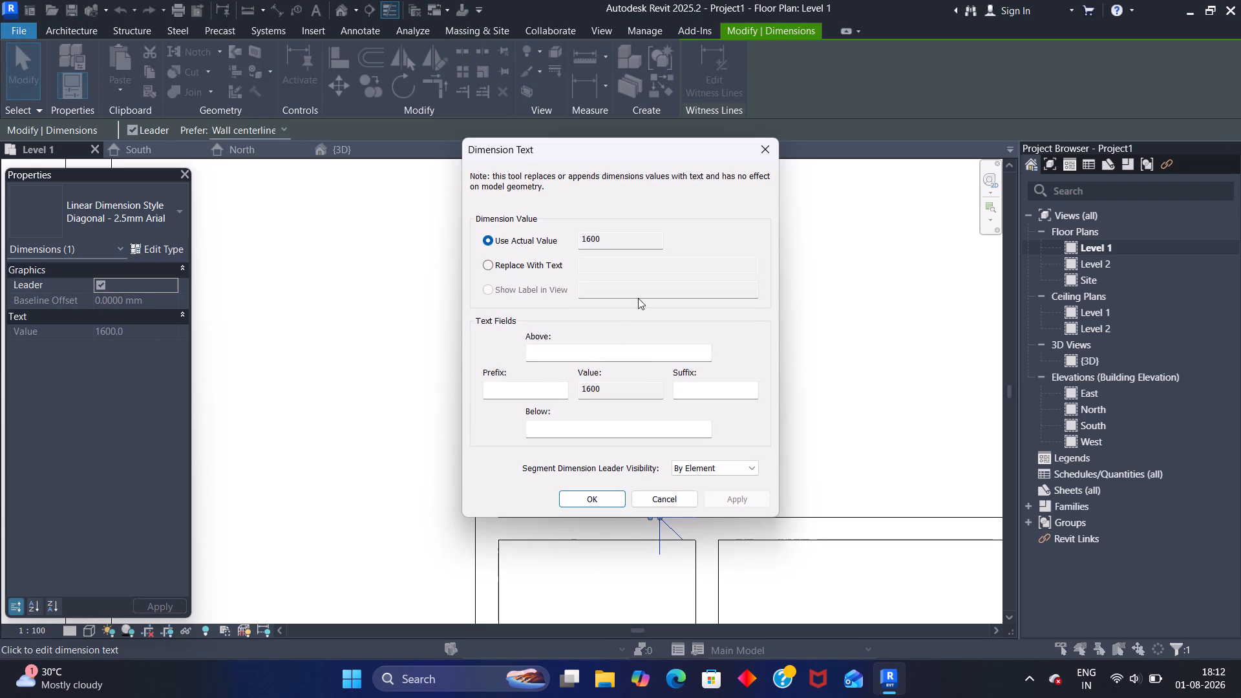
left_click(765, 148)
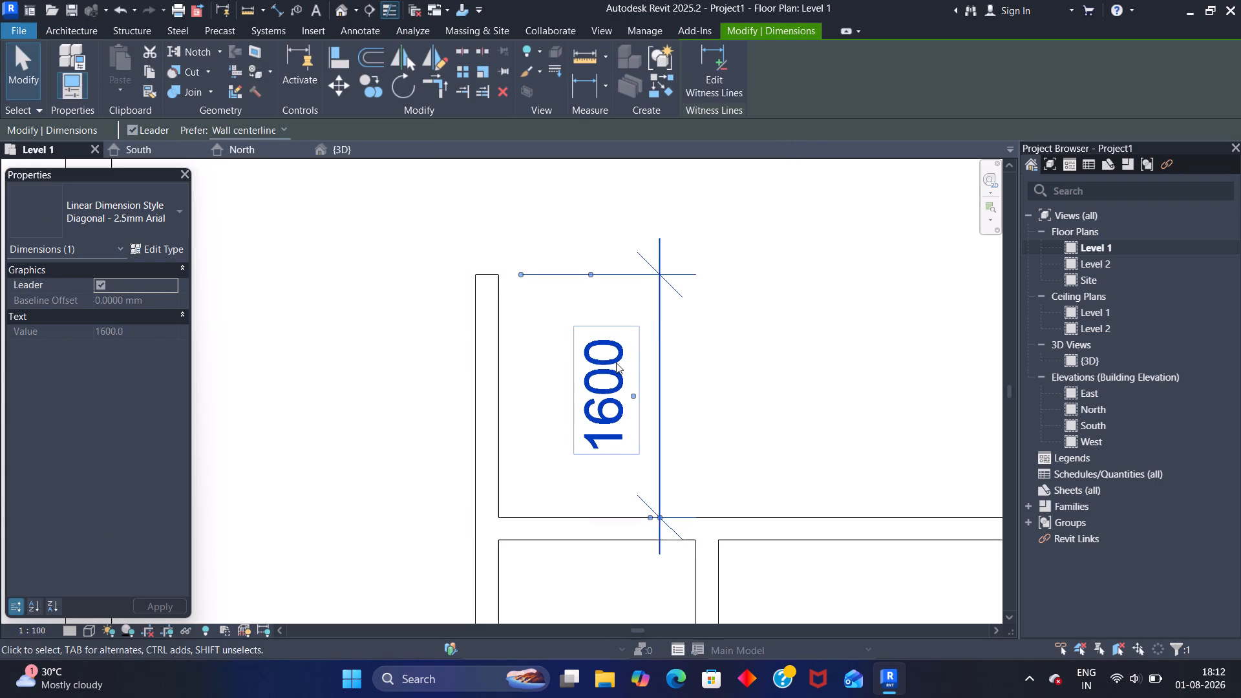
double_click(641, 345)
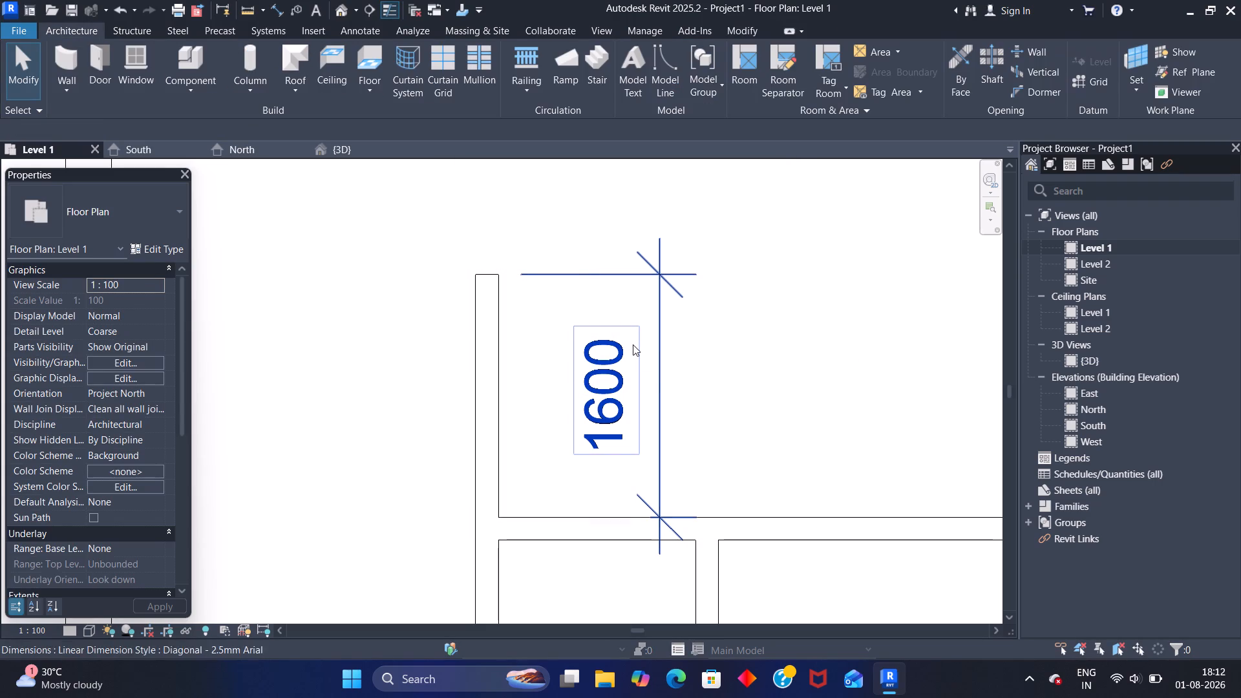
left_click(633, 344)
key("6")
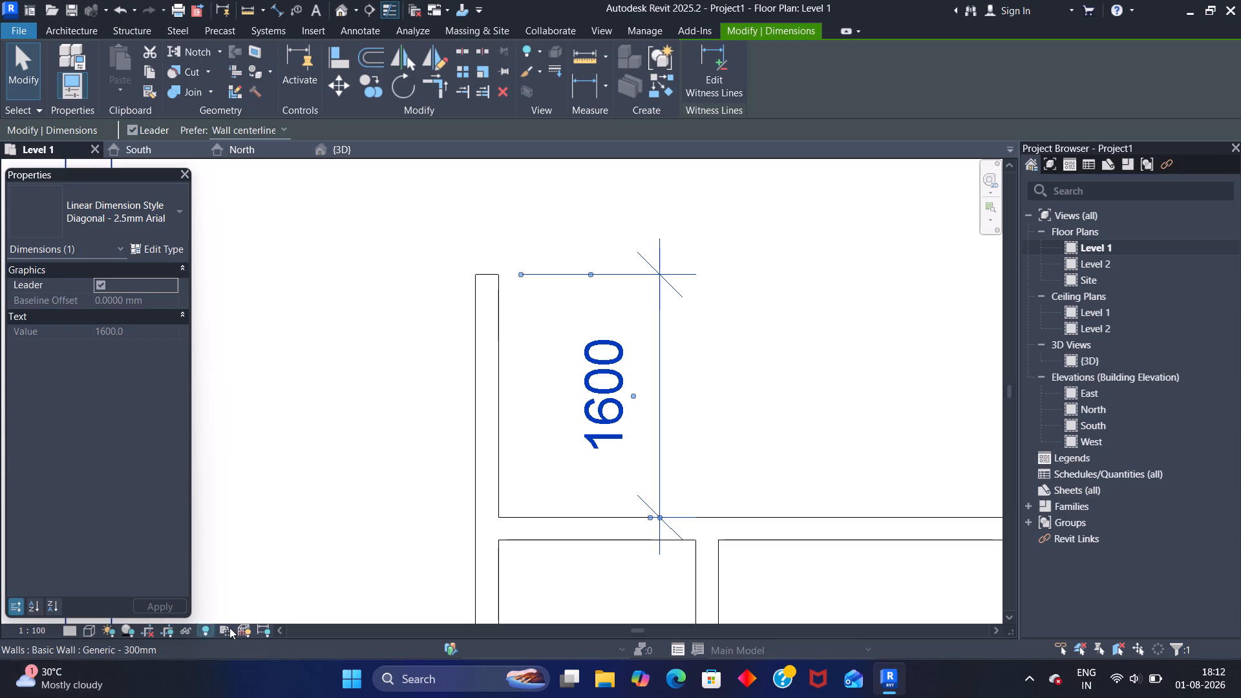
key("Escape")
Move the northern horizontal partition so that the leg projects 600 mm beyond its north face.
left_click(551, 532)
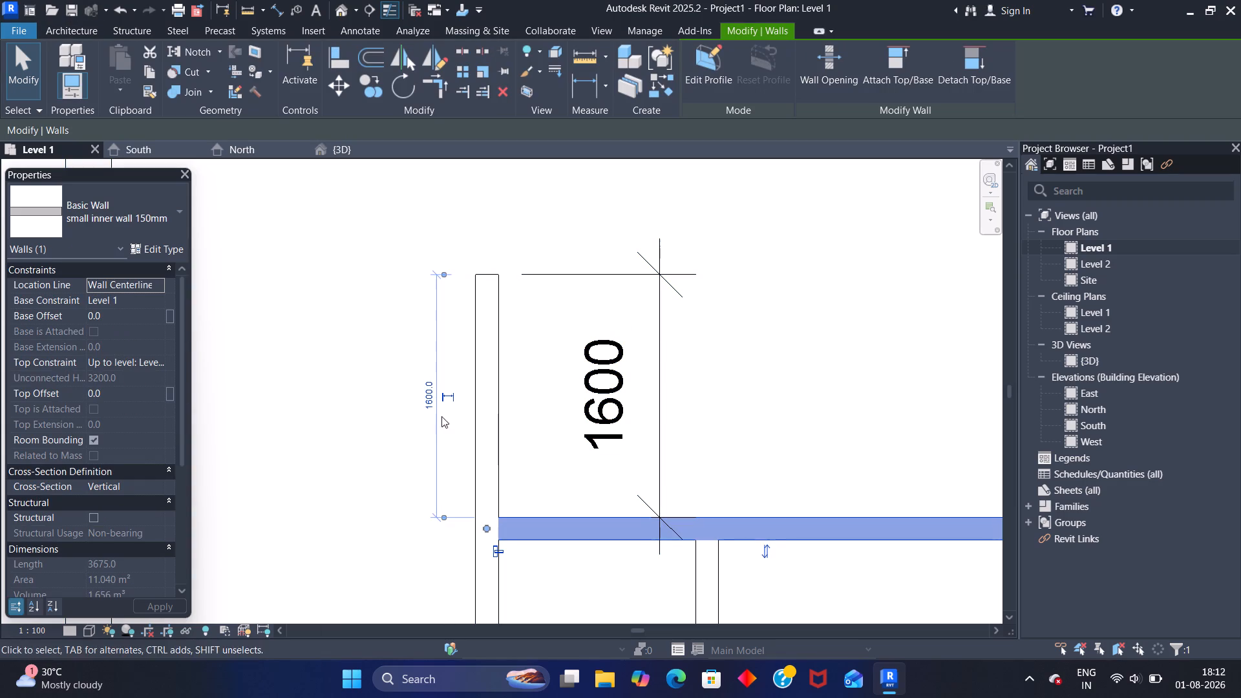
left_click(430, 402)
type("600")
key("Return")
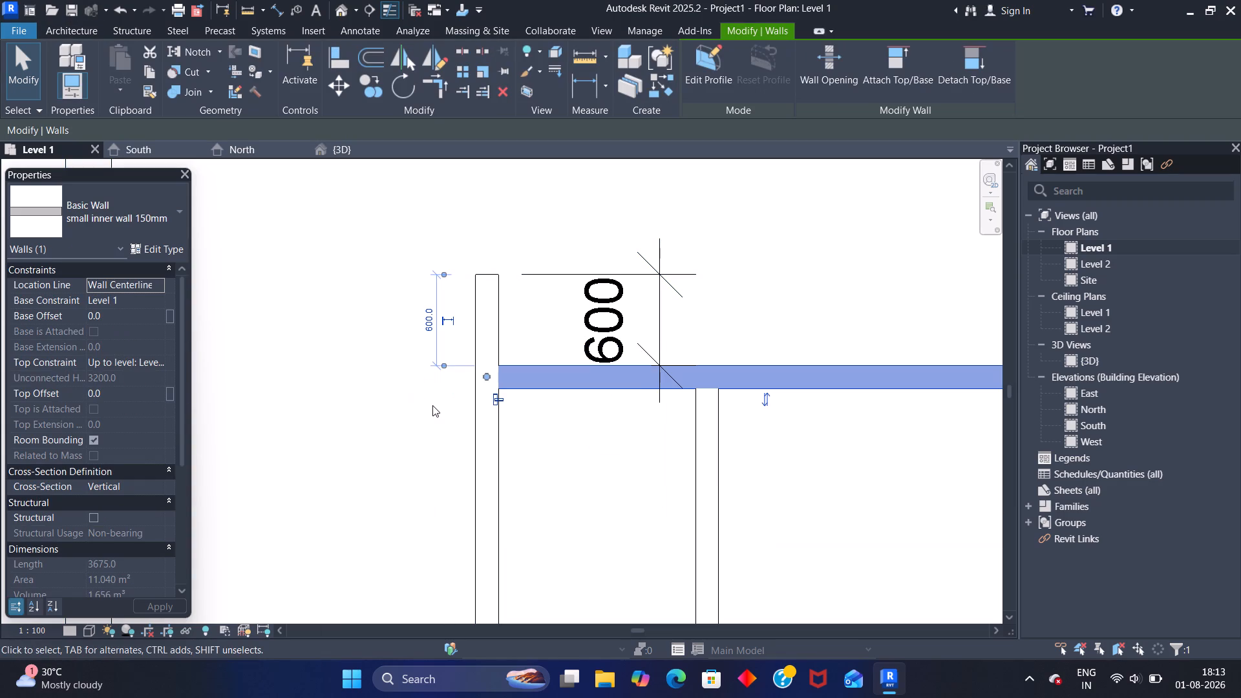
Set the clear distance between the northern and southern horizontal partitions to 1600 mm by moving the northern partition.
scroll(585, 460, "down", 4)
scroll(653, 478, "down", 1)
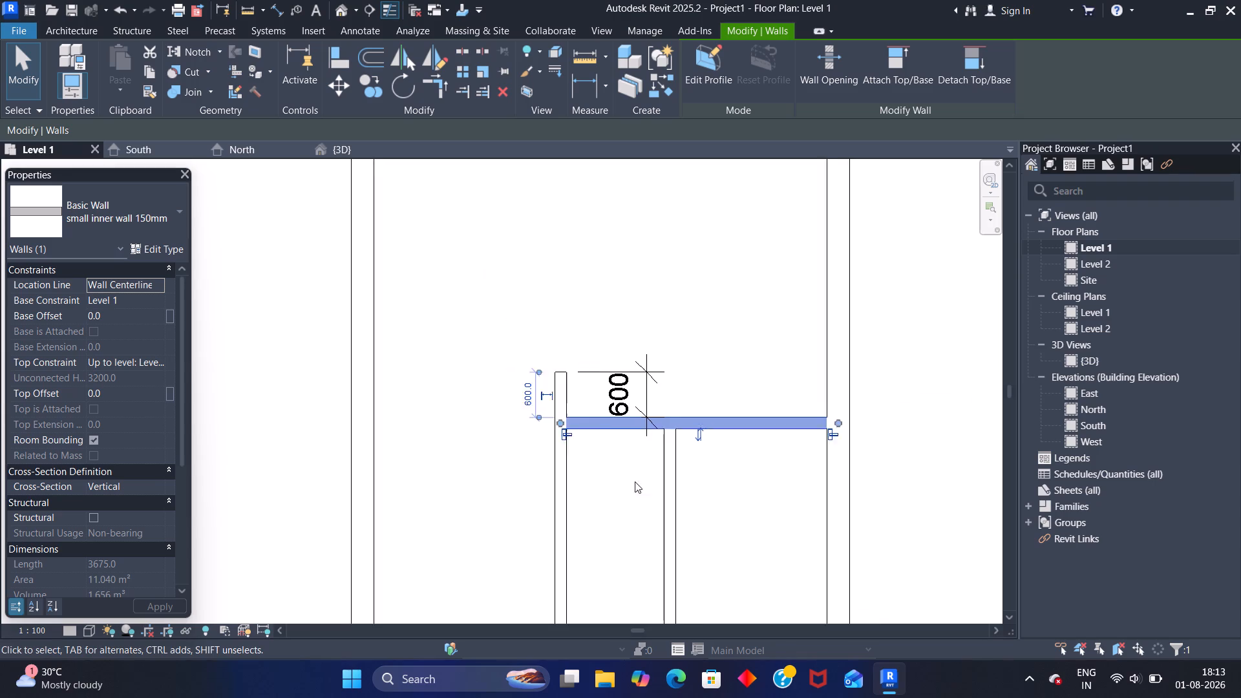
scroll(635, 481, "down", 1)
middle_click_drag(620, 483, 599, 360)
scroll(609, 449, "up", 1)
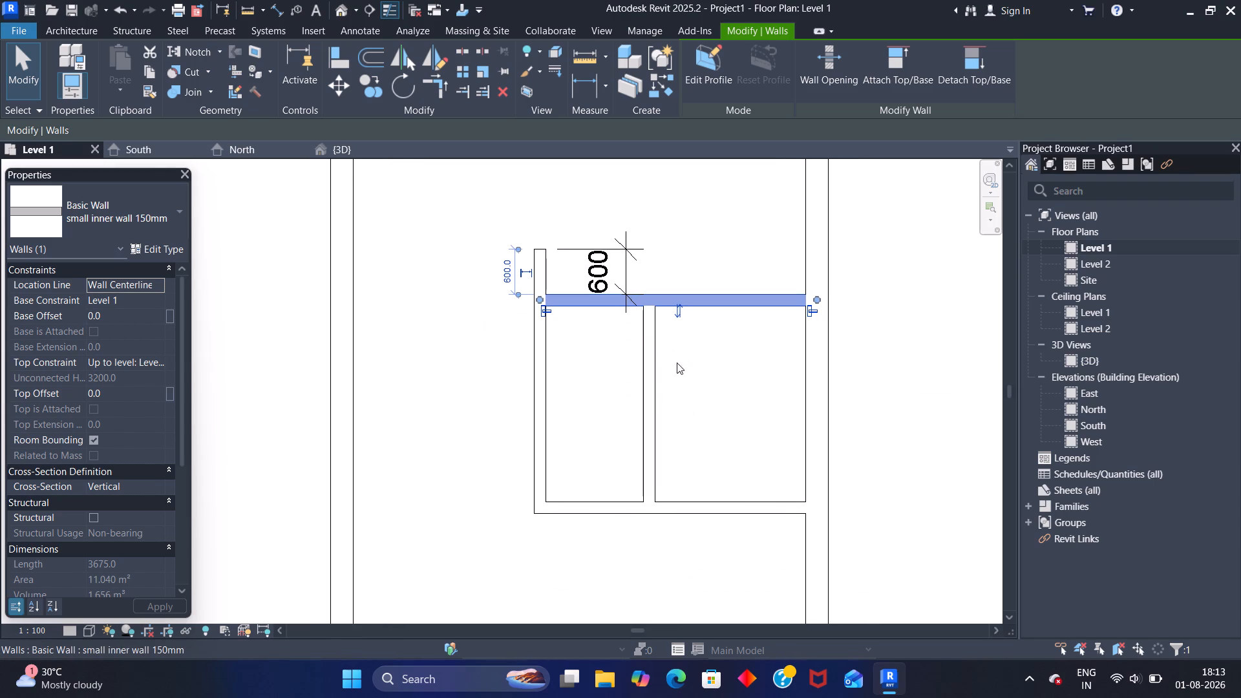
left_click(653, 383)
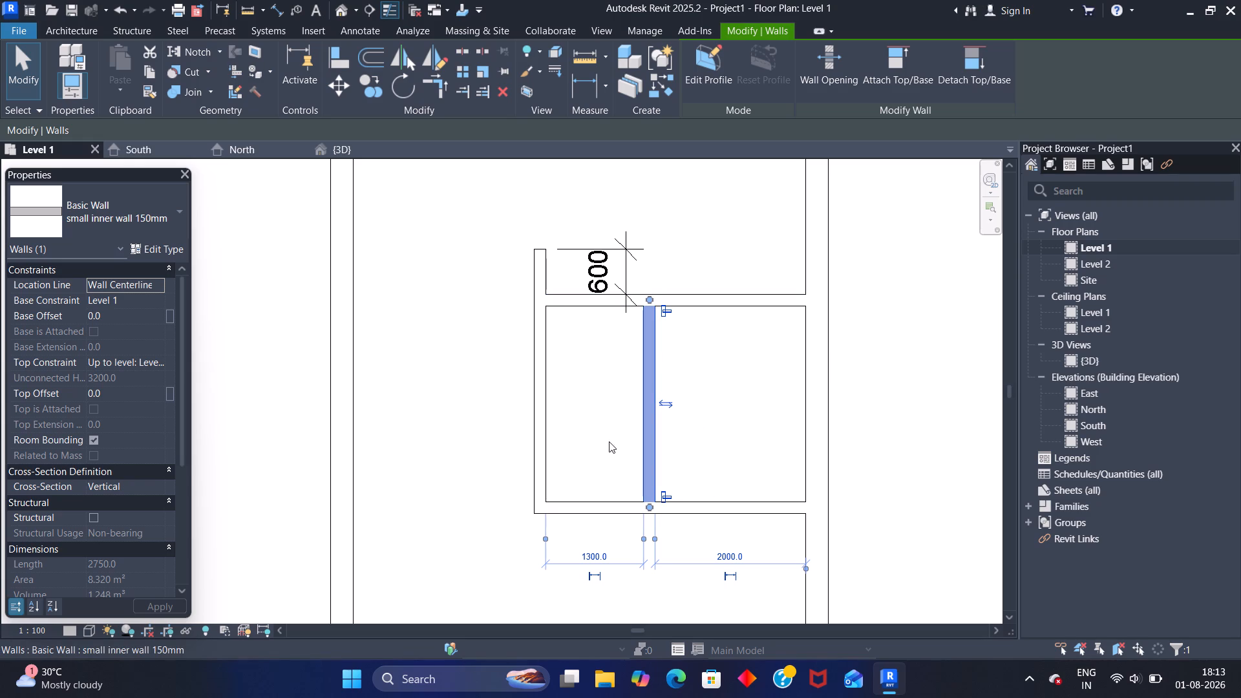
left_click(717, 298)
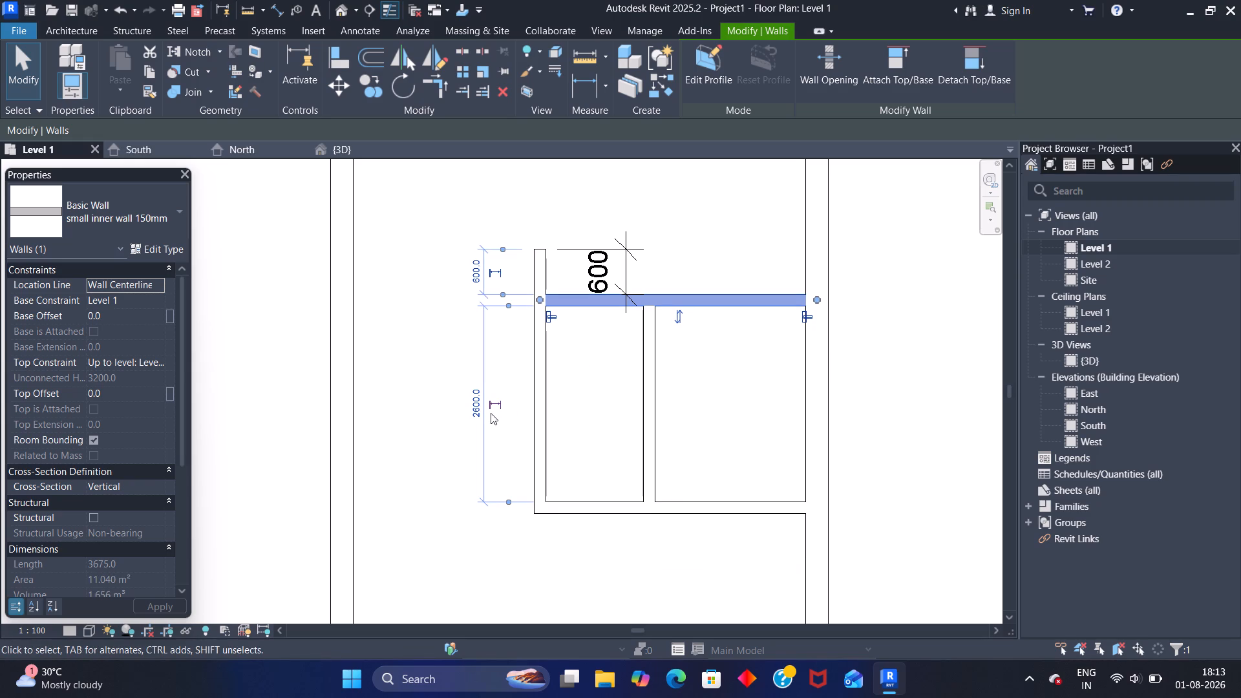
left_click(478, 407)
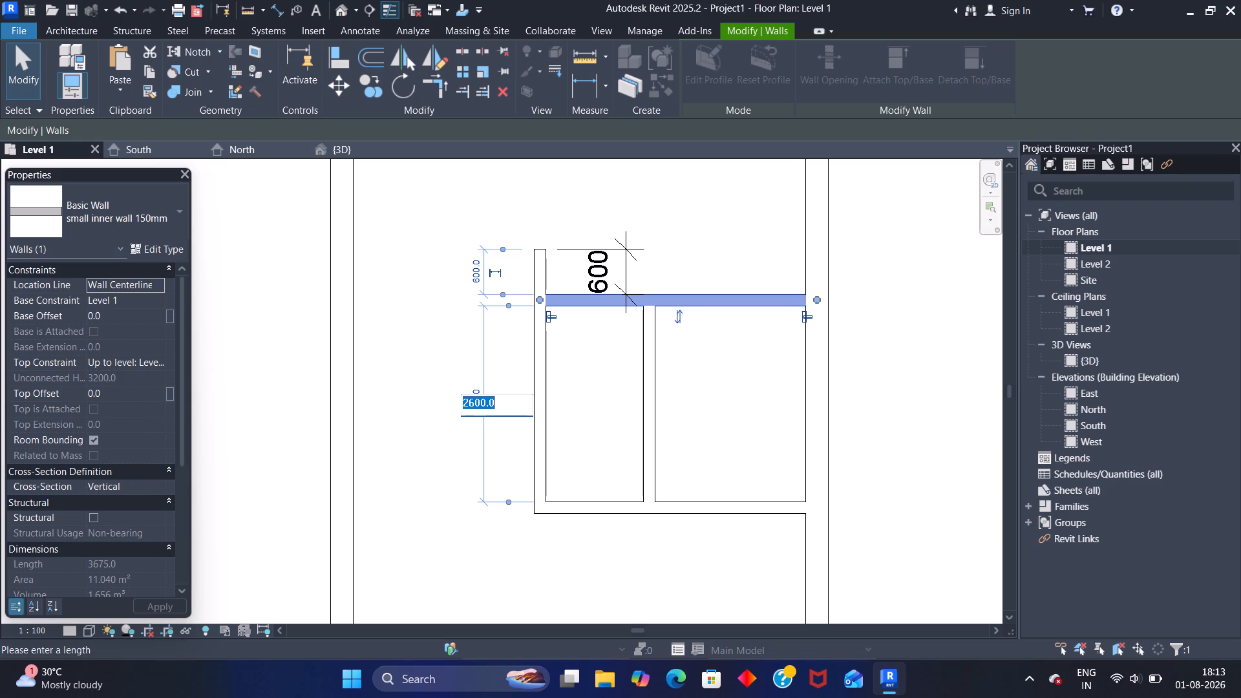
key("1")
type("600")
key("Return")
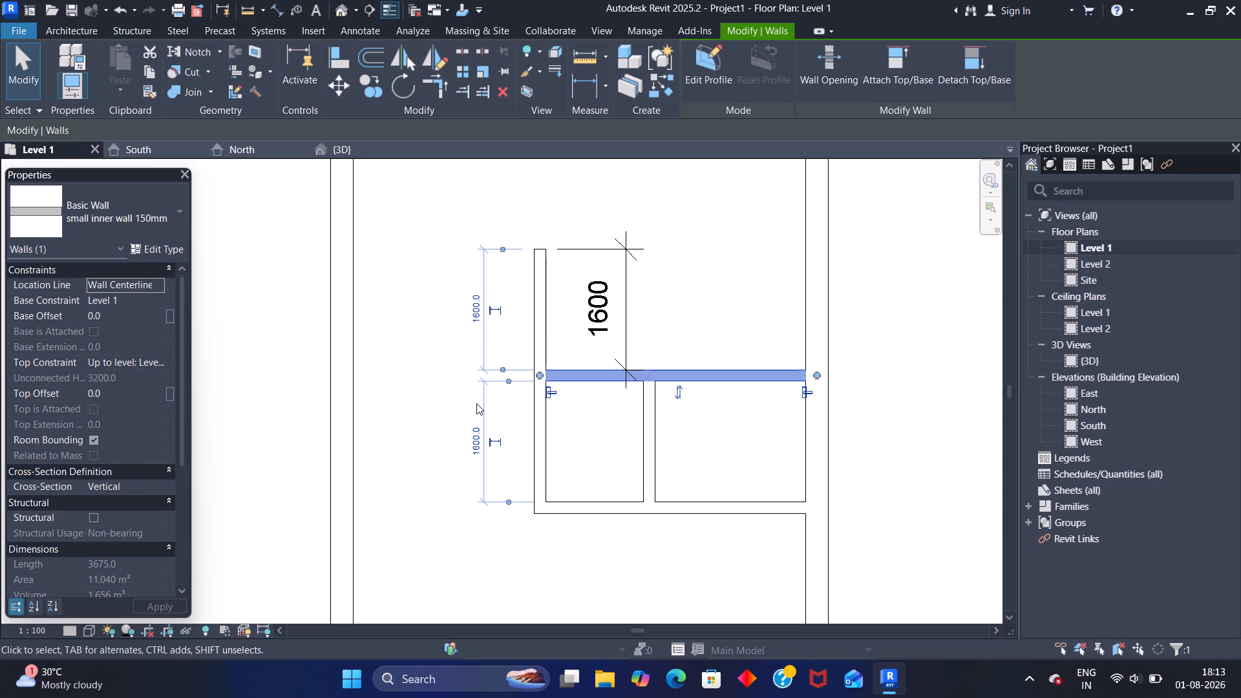
Undo the 1600 mm clearance edit, the northern partition's preceding move and the aligned dimension on the leg's projection.
key("ctrl+z")
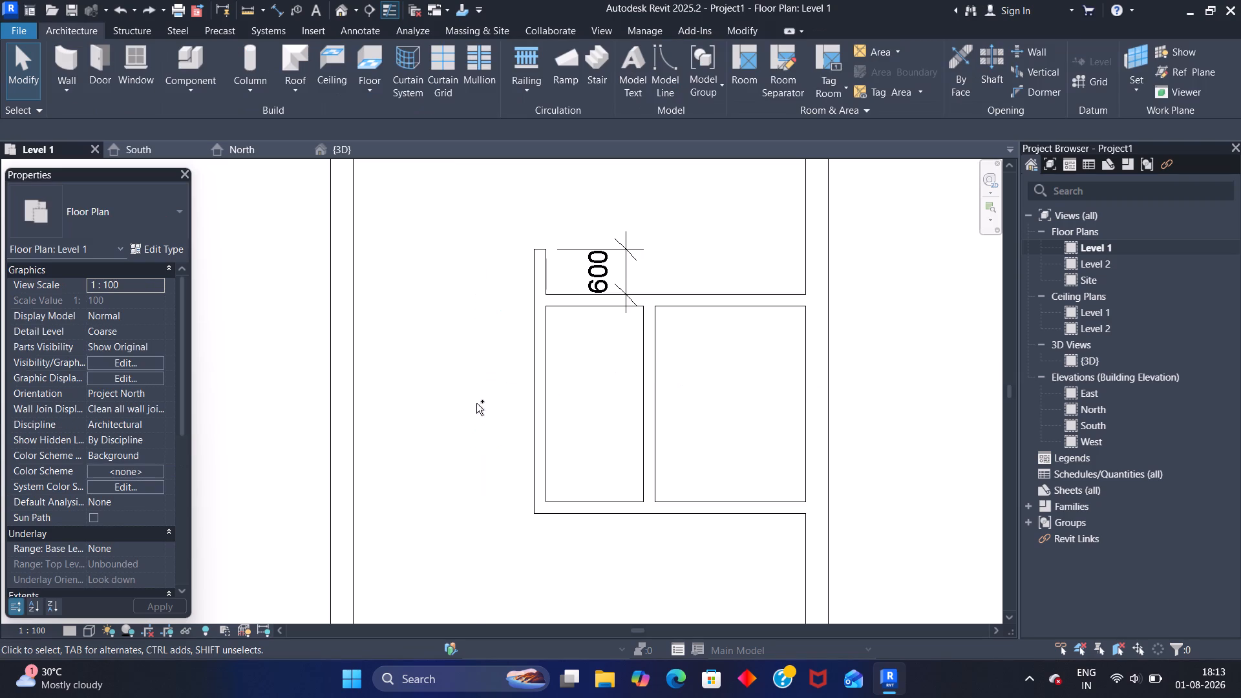
key("ctrl+z")
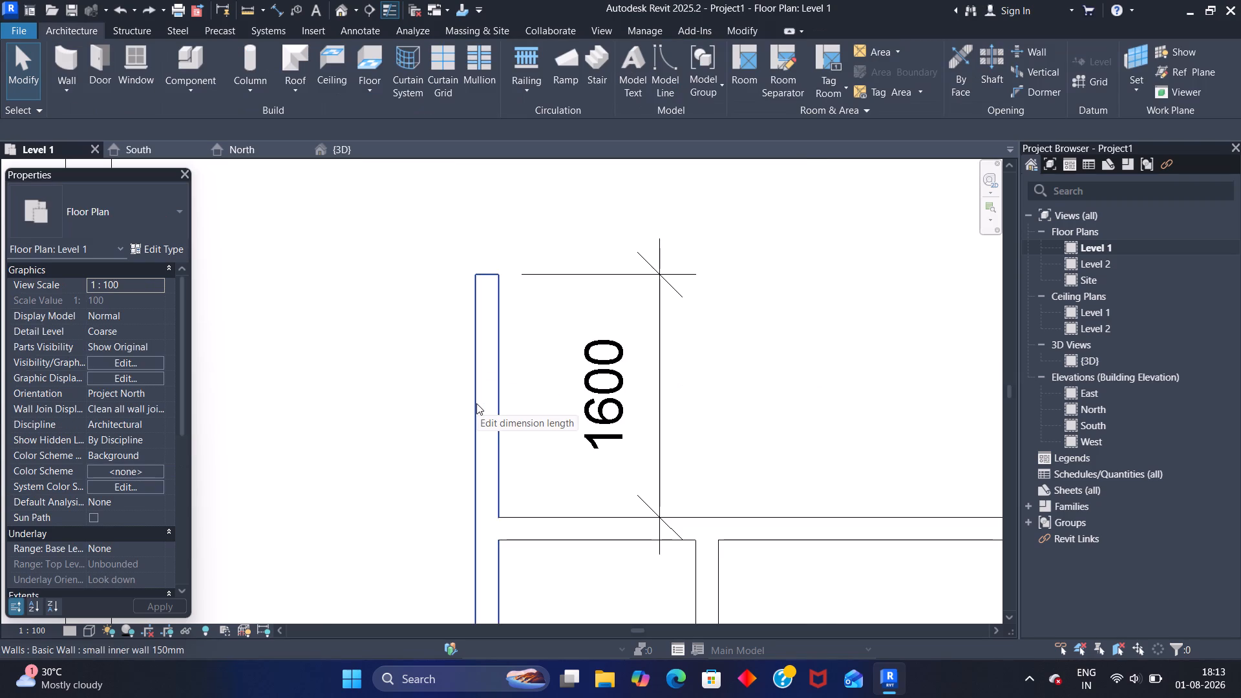
key("ctrl+z")
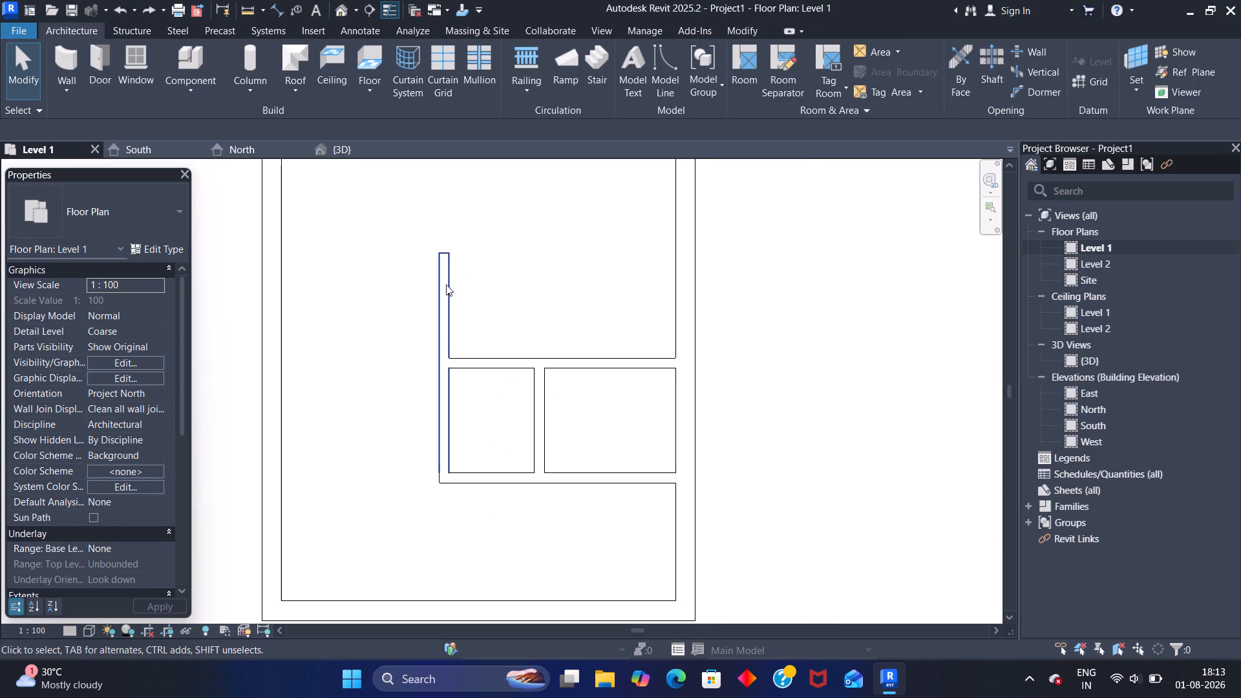
Shorten the northward leg from its north end to a length of 2400 mm.
left_click(440, 250)
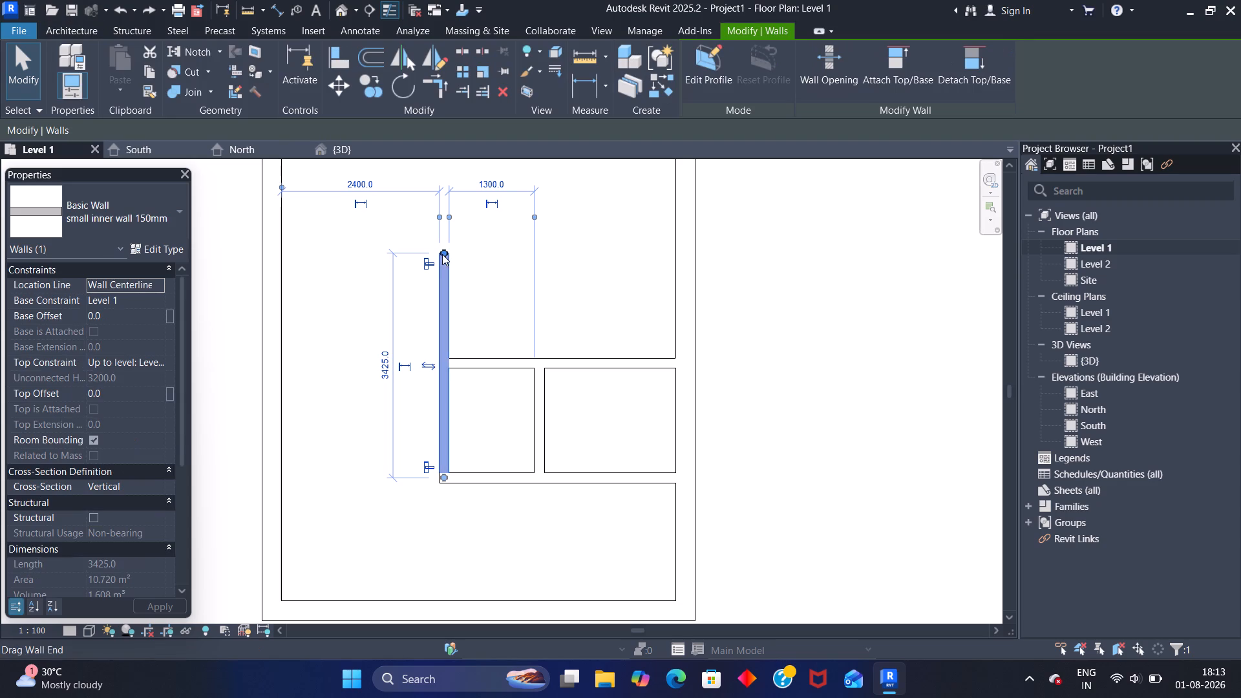
left_click_drag(441, 252, 438, 309)
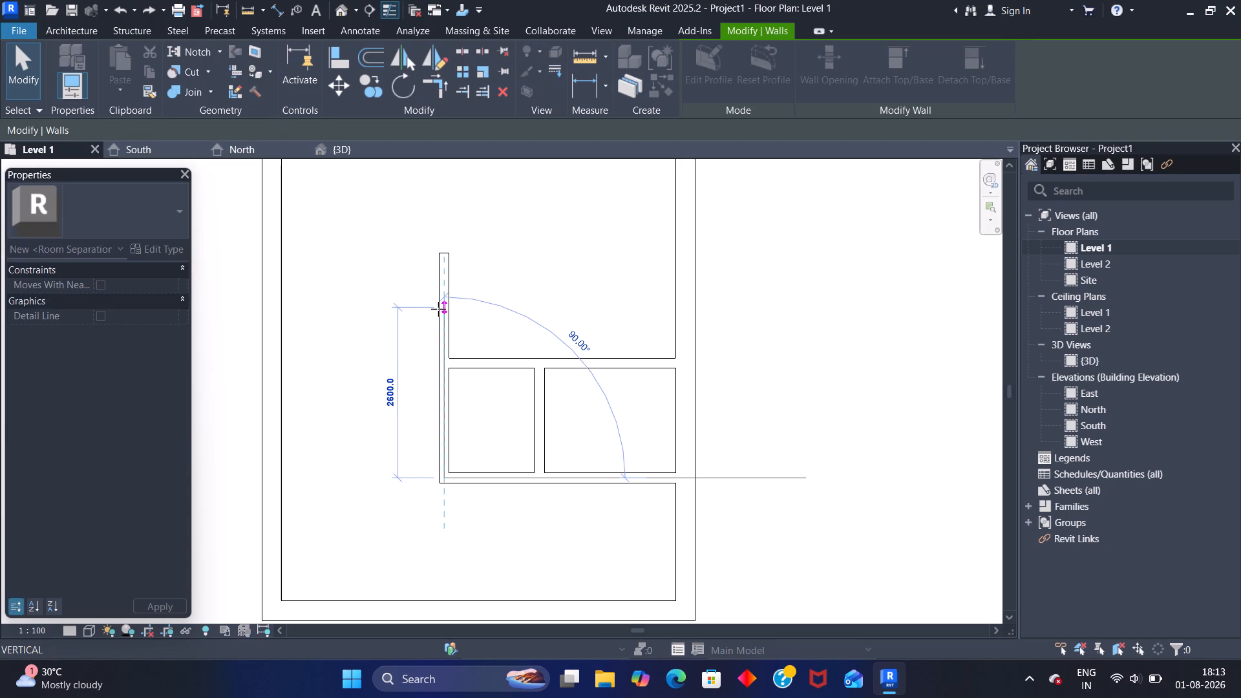
left_click_drag(438, 309, 445, 317)
left_click_drag(445, 317, 447, 317)
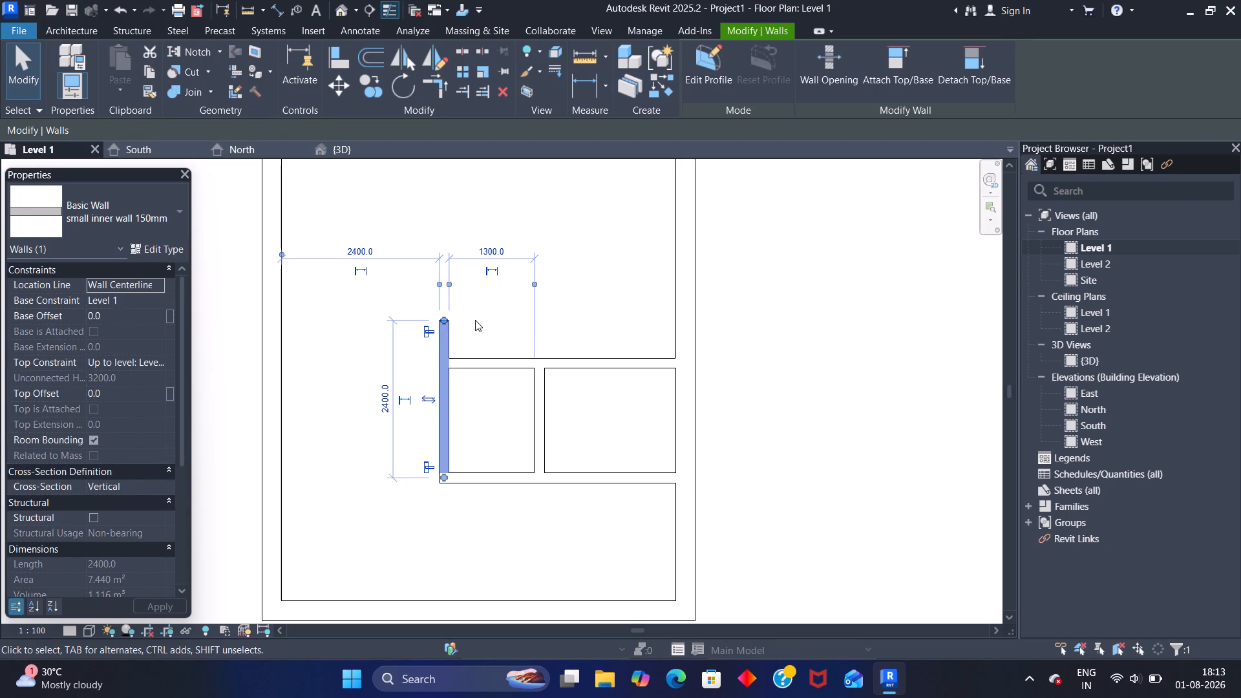
left_click(475, 319)
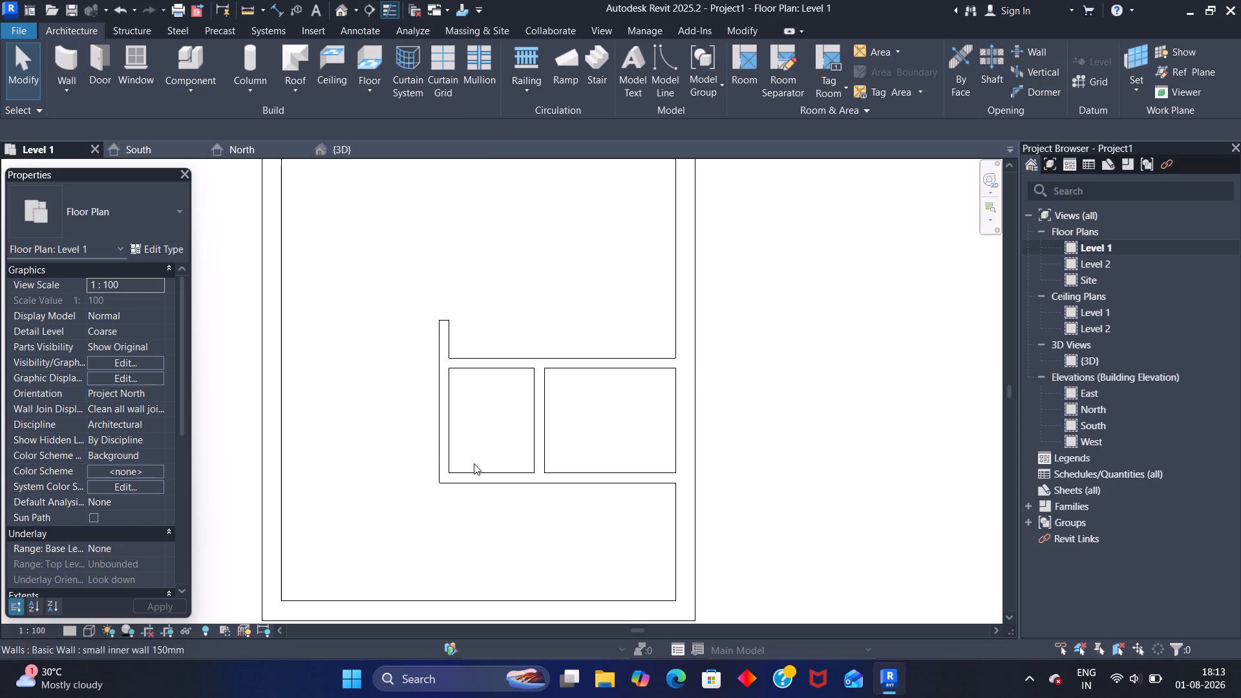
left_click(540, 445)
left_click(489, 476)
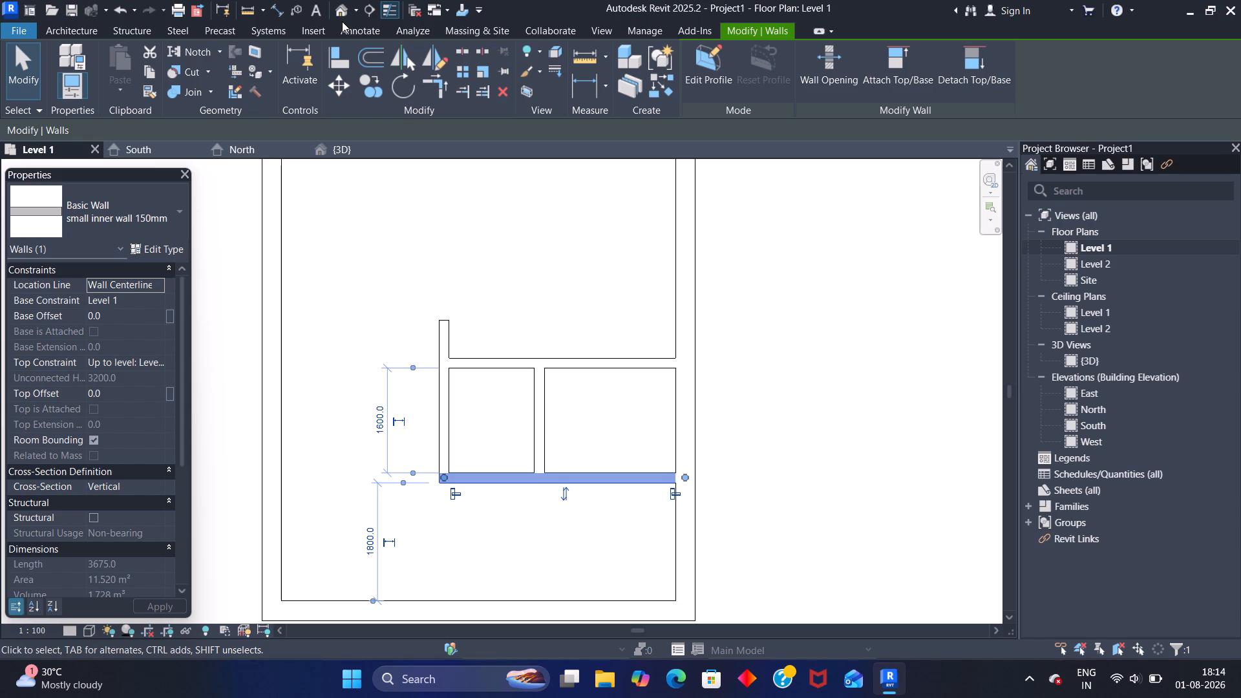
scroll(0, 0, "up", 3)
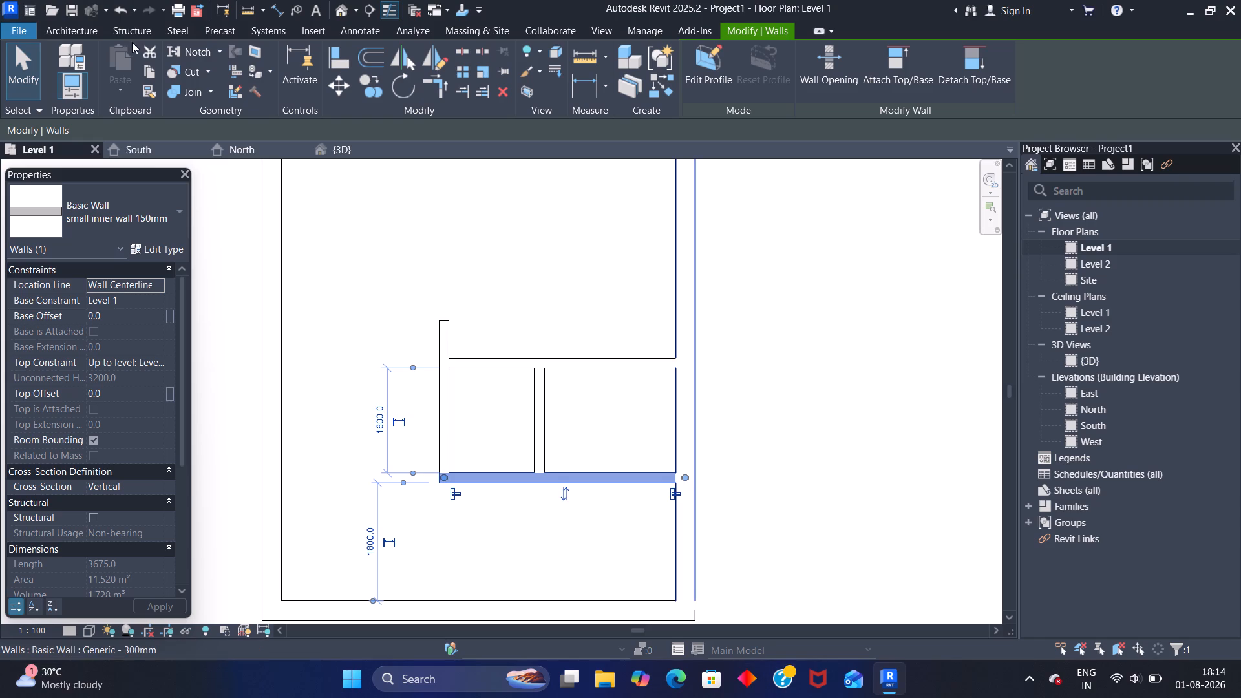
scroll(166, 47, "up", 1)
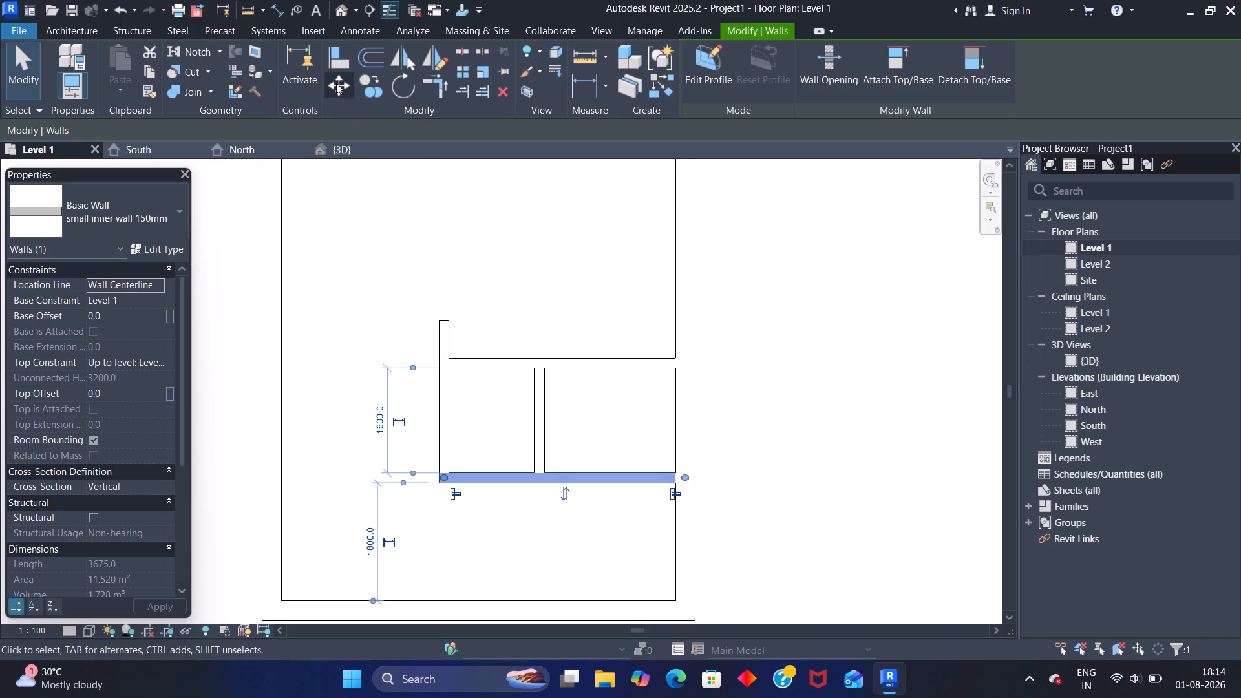
Place an aligned dimension between the northern horizontal partition's north face and the northward leg's projecting end.
left_click(279, 3)
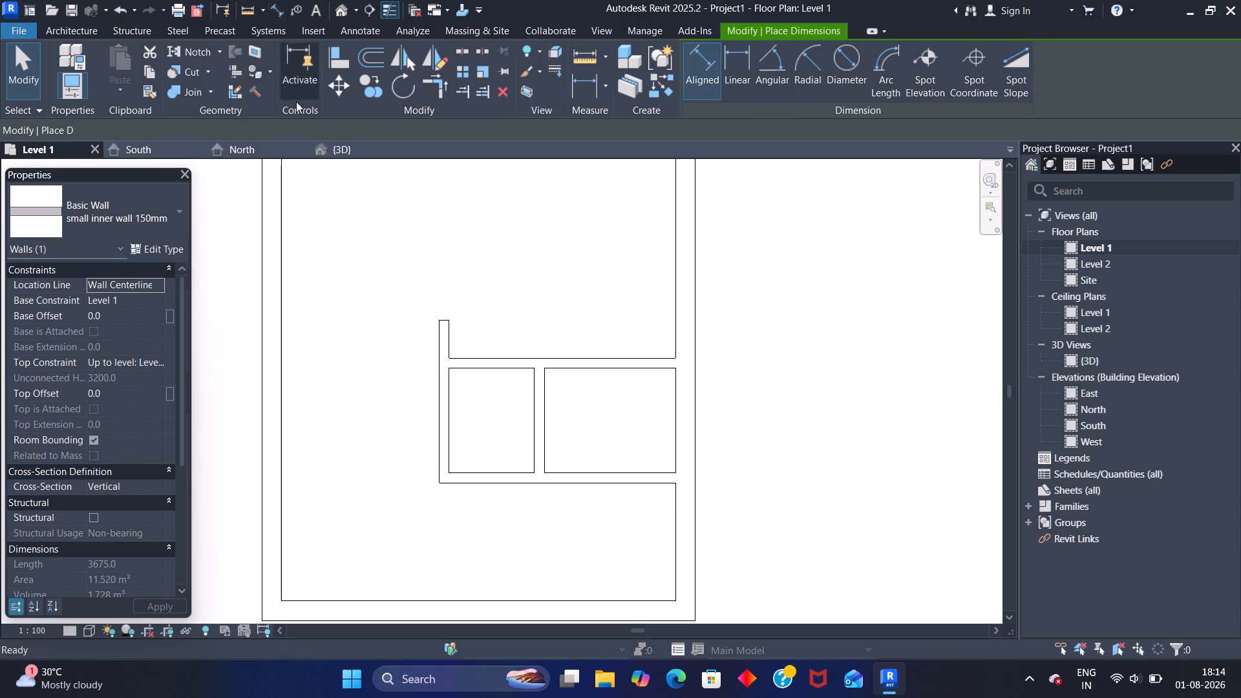
key("Tab")
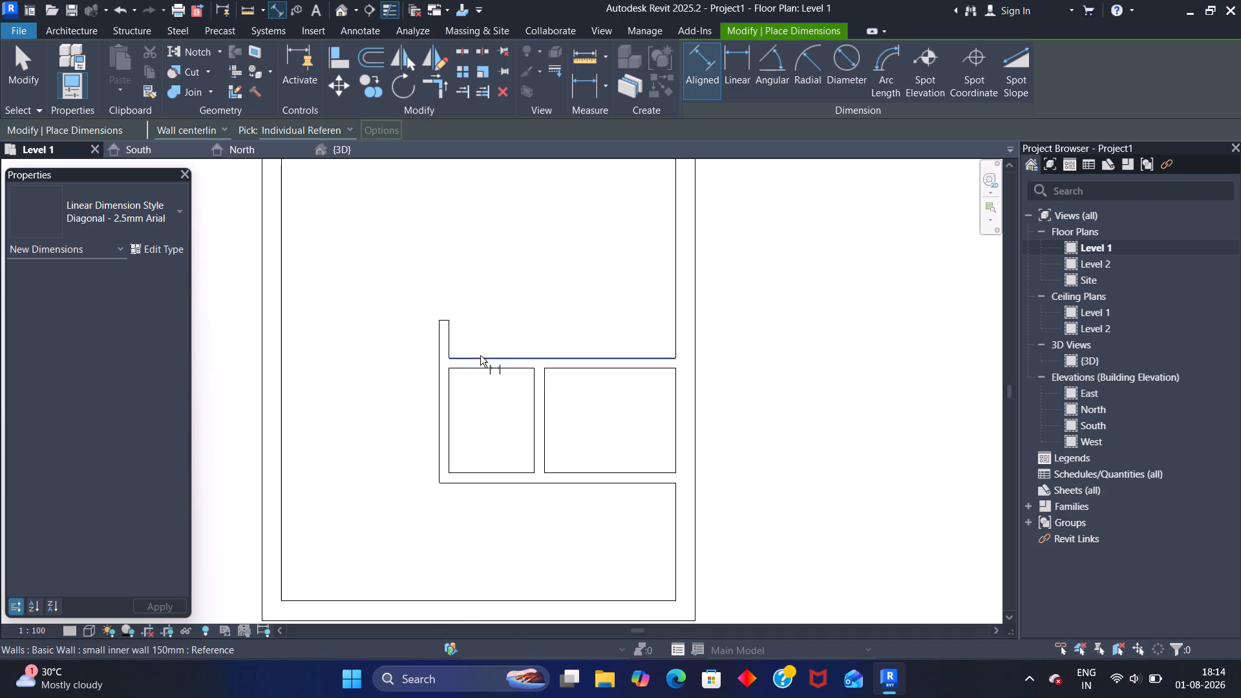
left_click(480, 355)
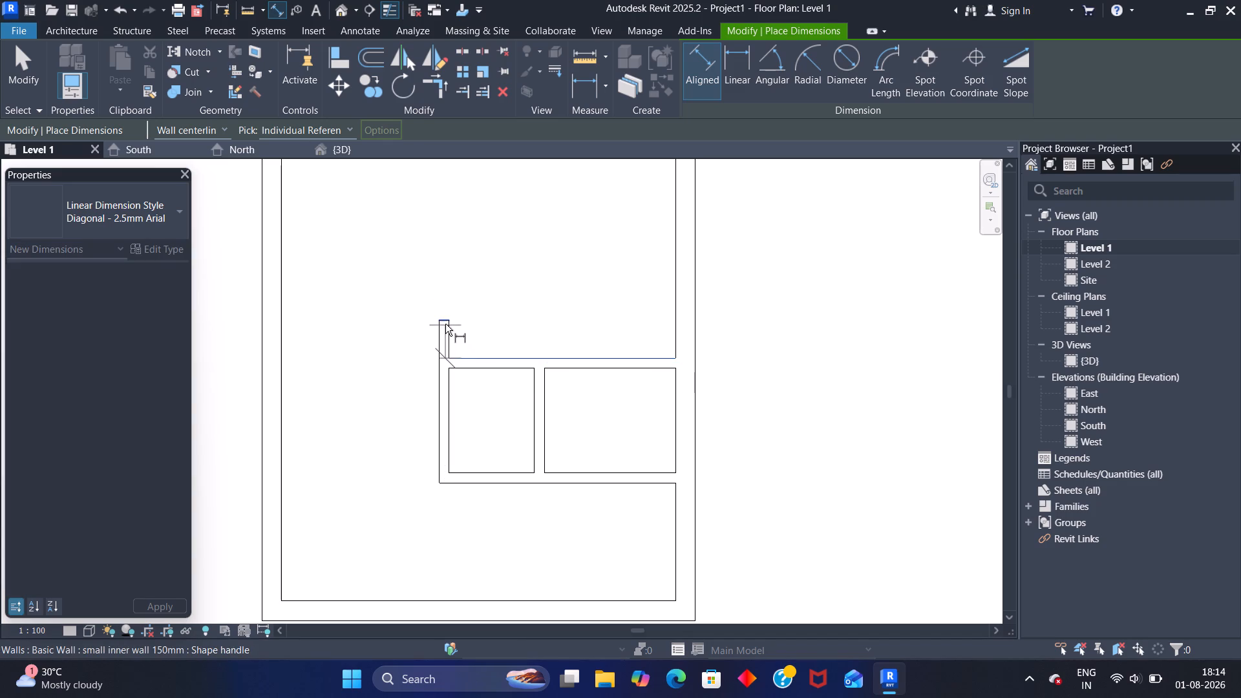
left_click(445, 320)
left_click(507, 323)
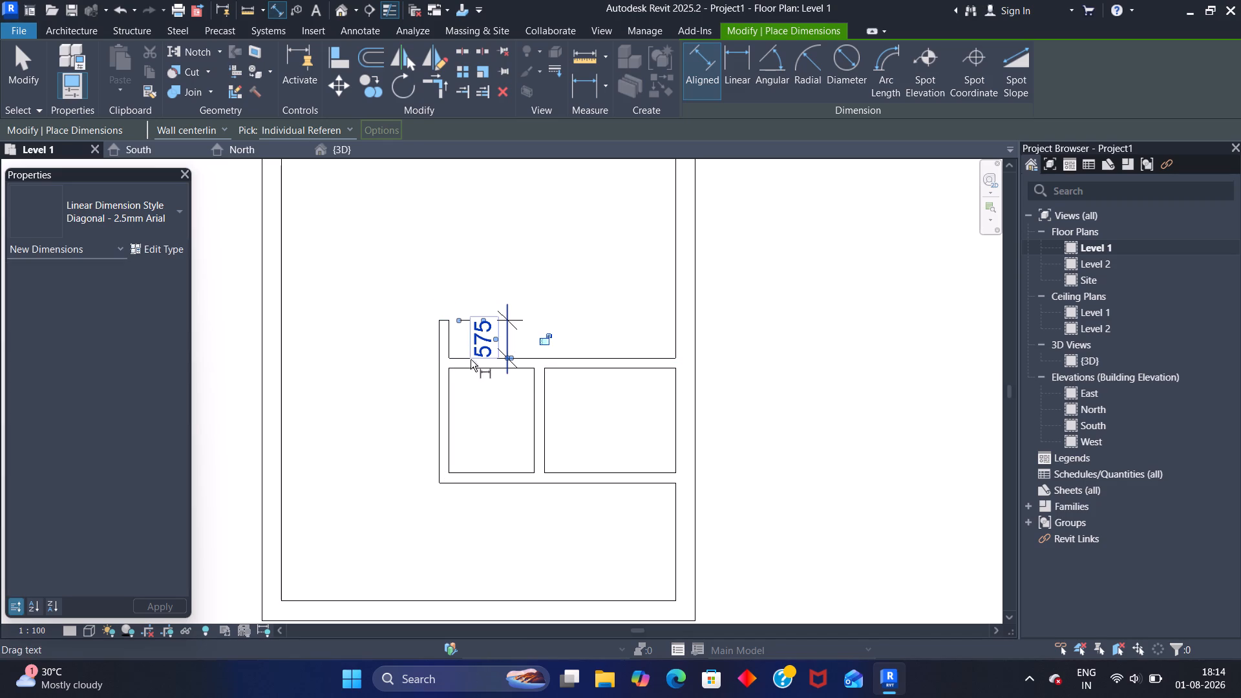
key("space")
key("Escape")
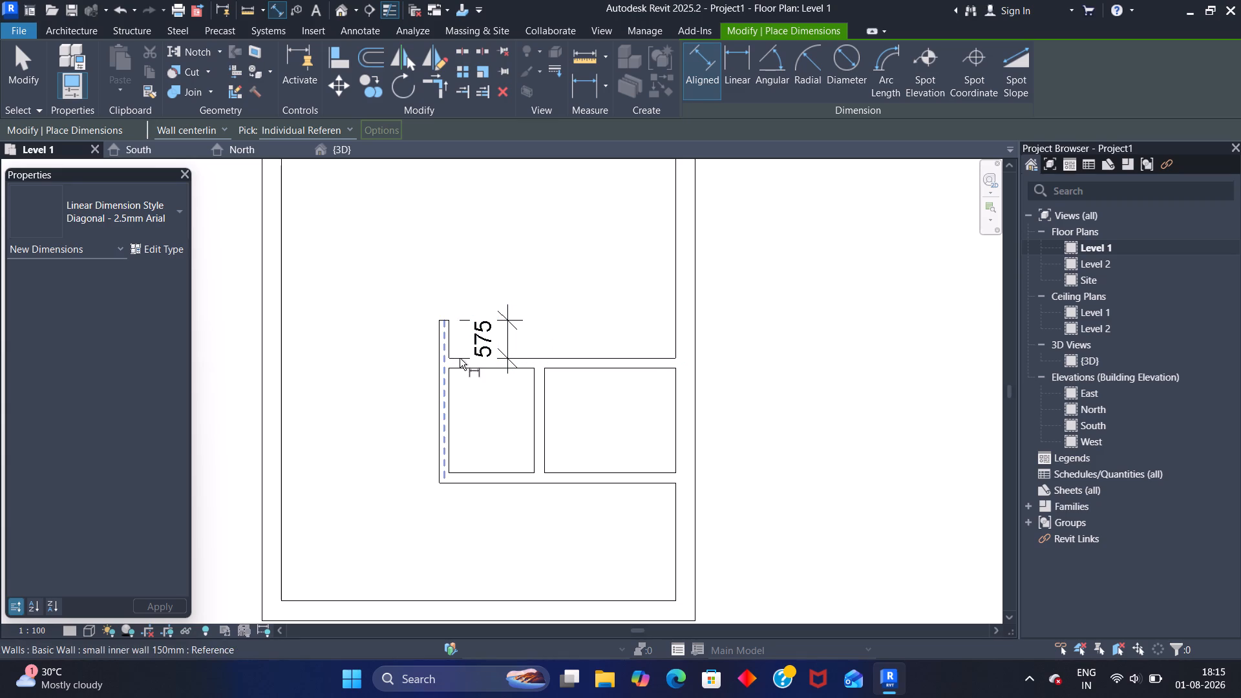
key("Escape")
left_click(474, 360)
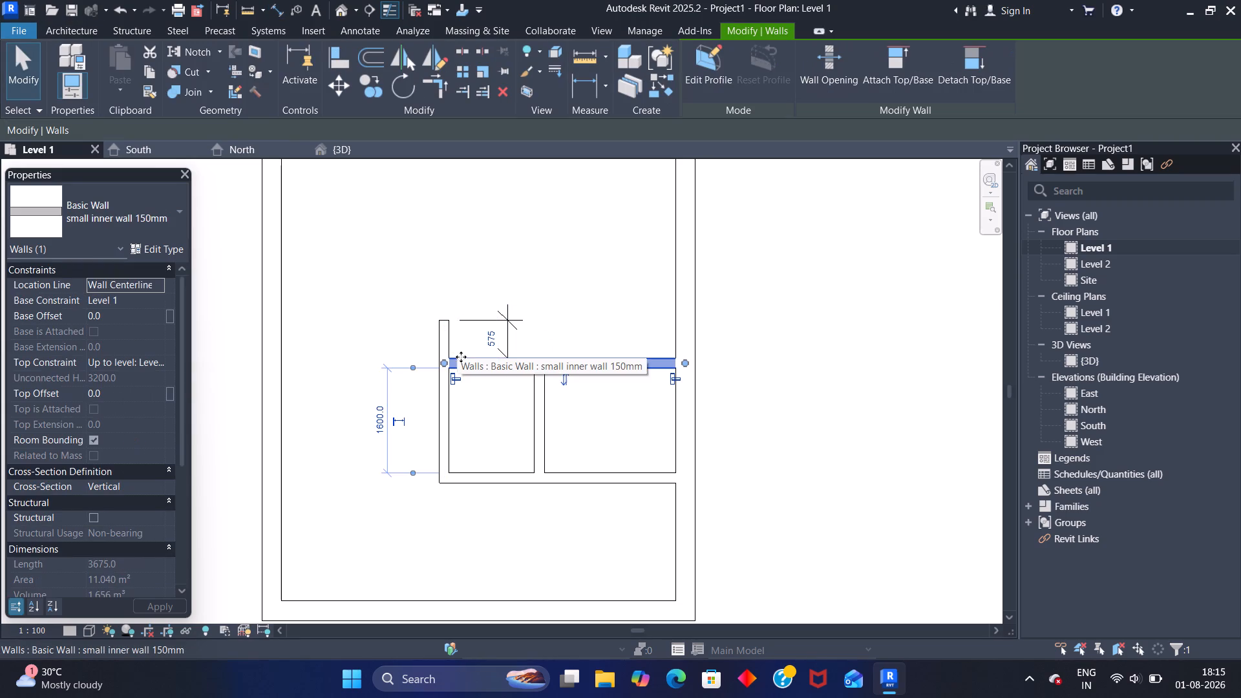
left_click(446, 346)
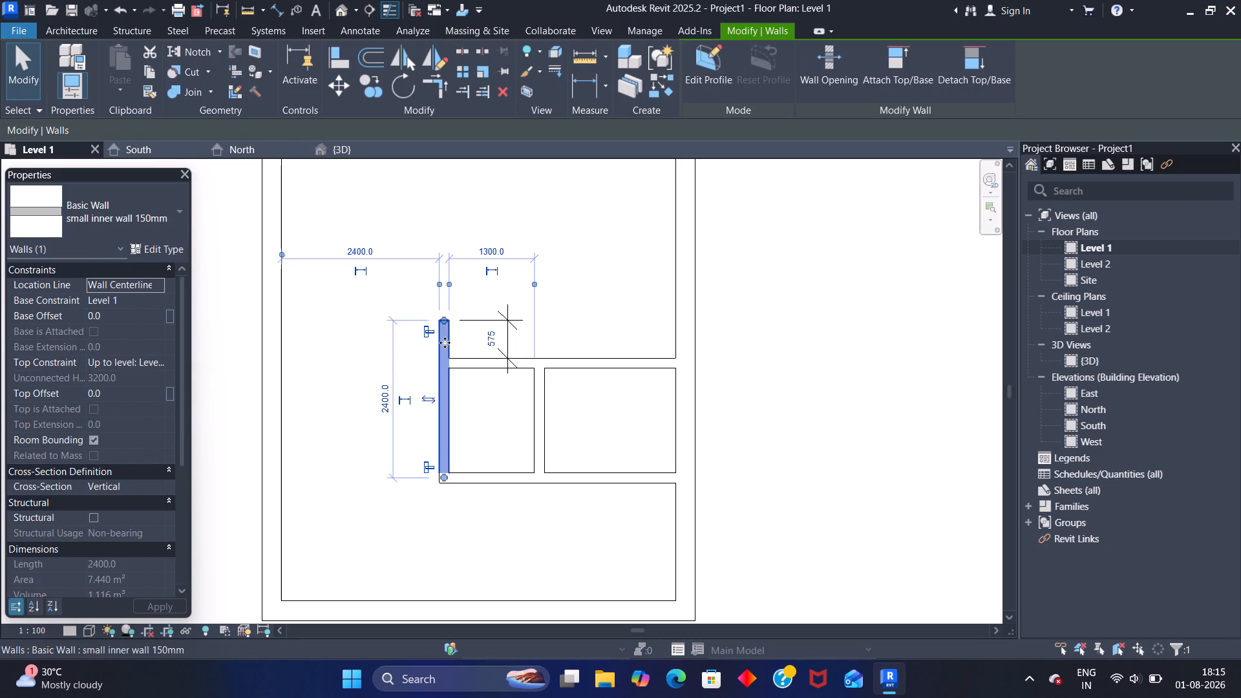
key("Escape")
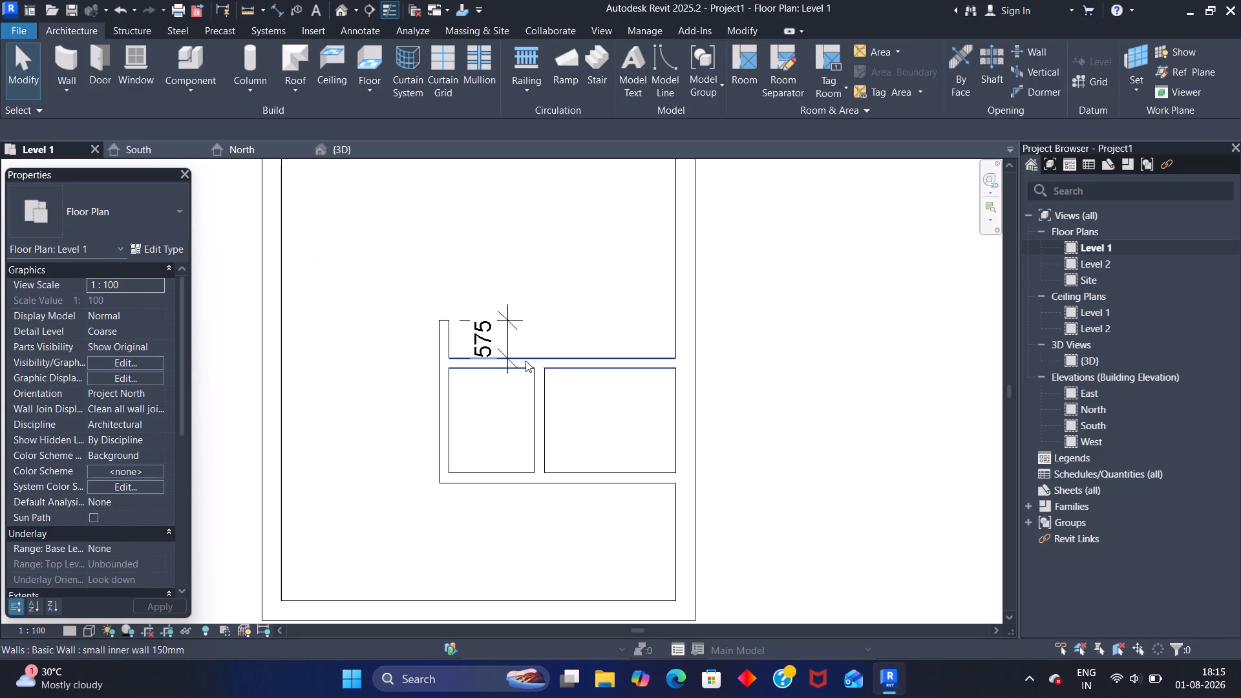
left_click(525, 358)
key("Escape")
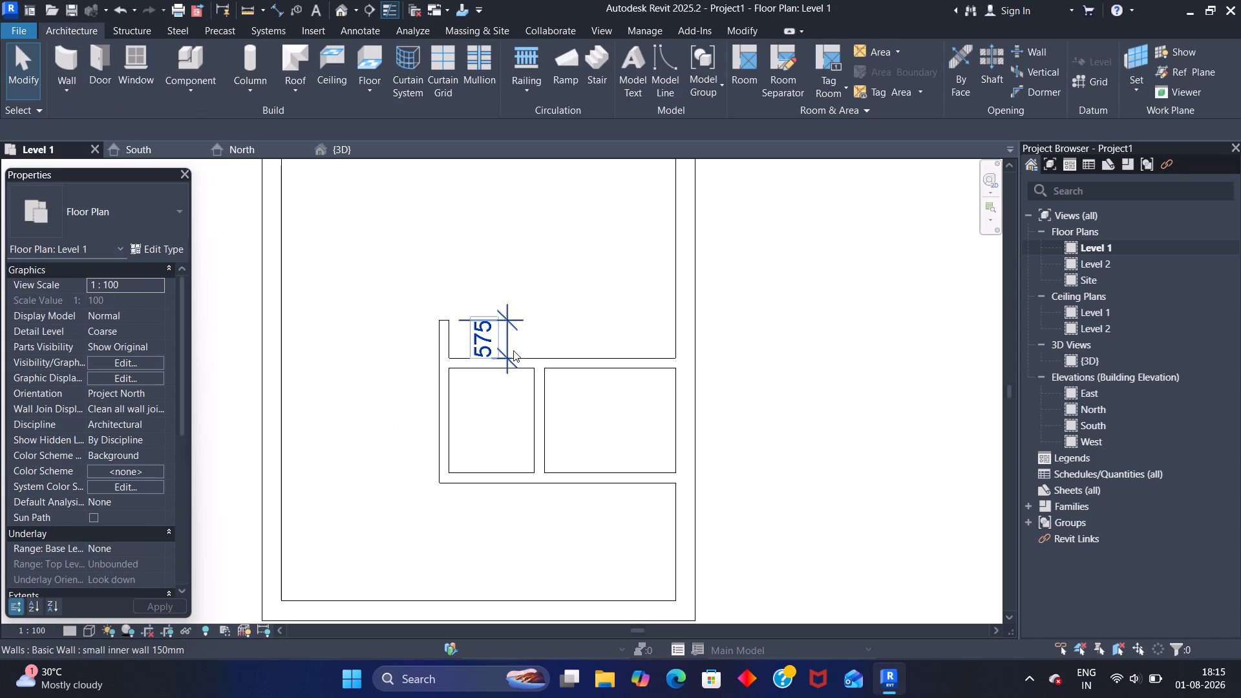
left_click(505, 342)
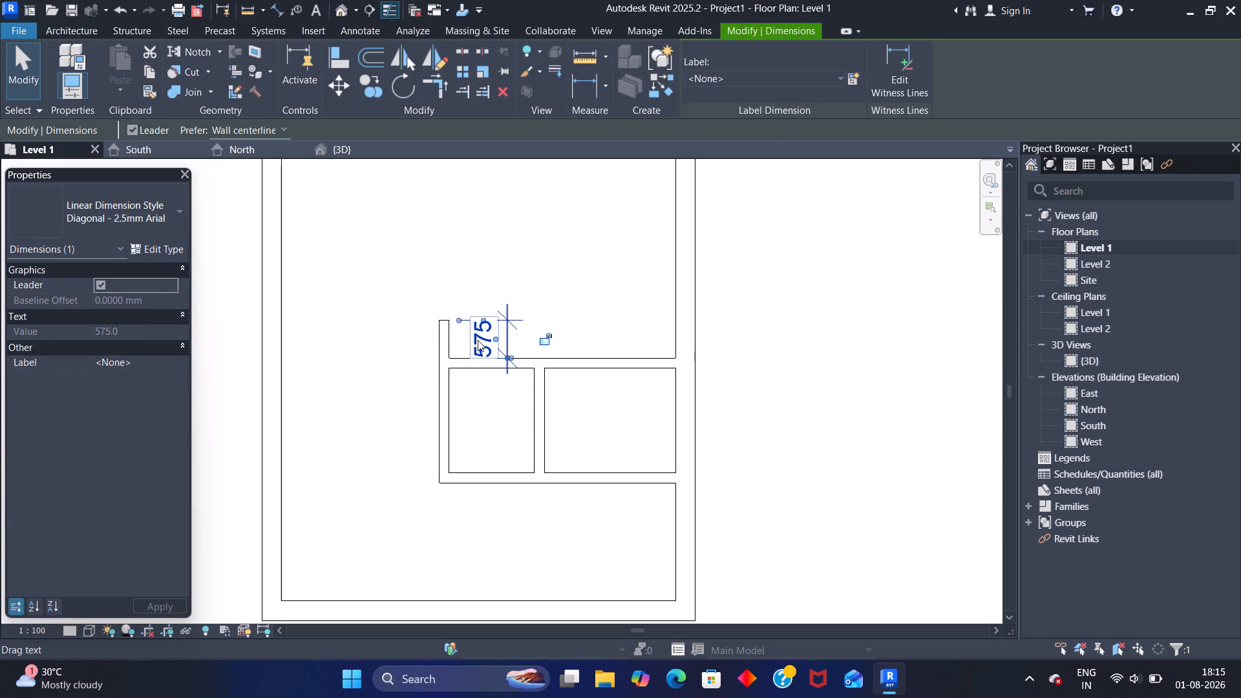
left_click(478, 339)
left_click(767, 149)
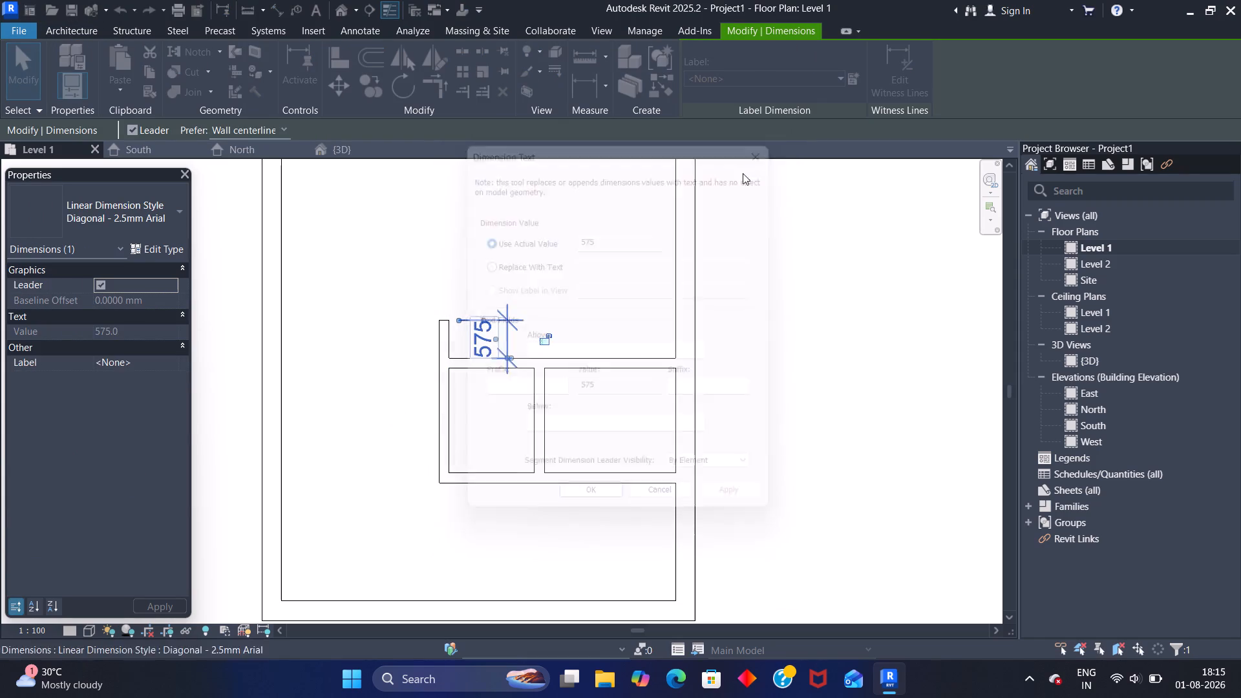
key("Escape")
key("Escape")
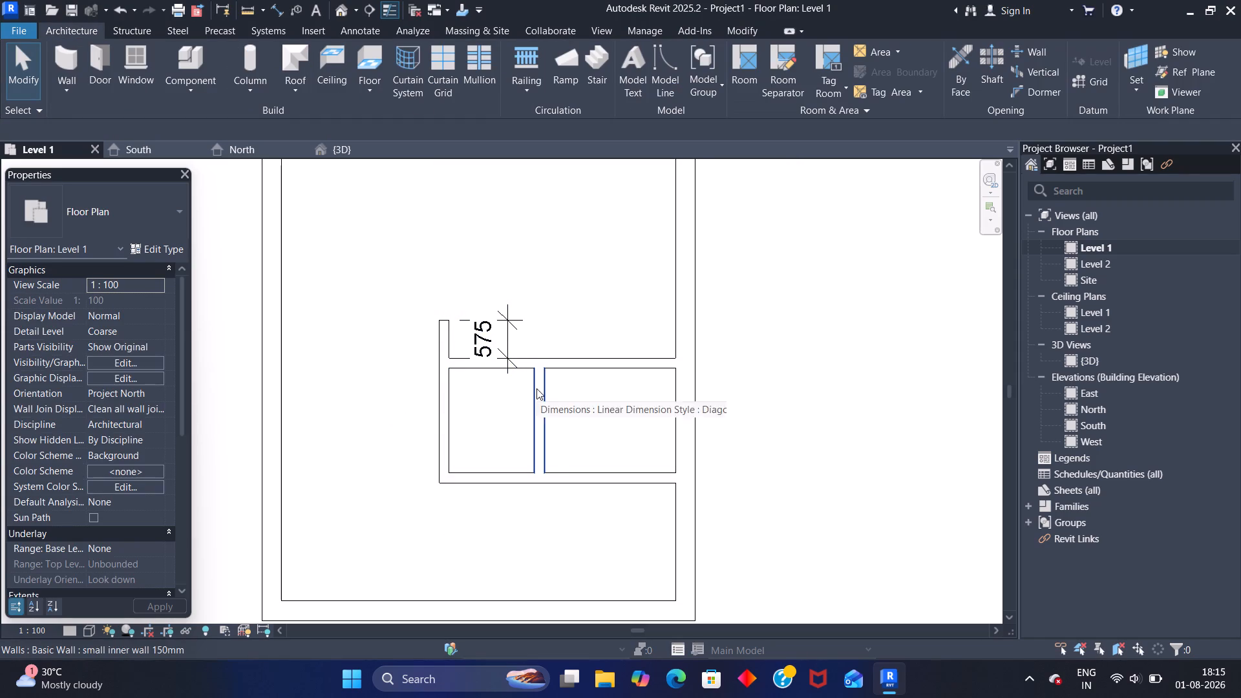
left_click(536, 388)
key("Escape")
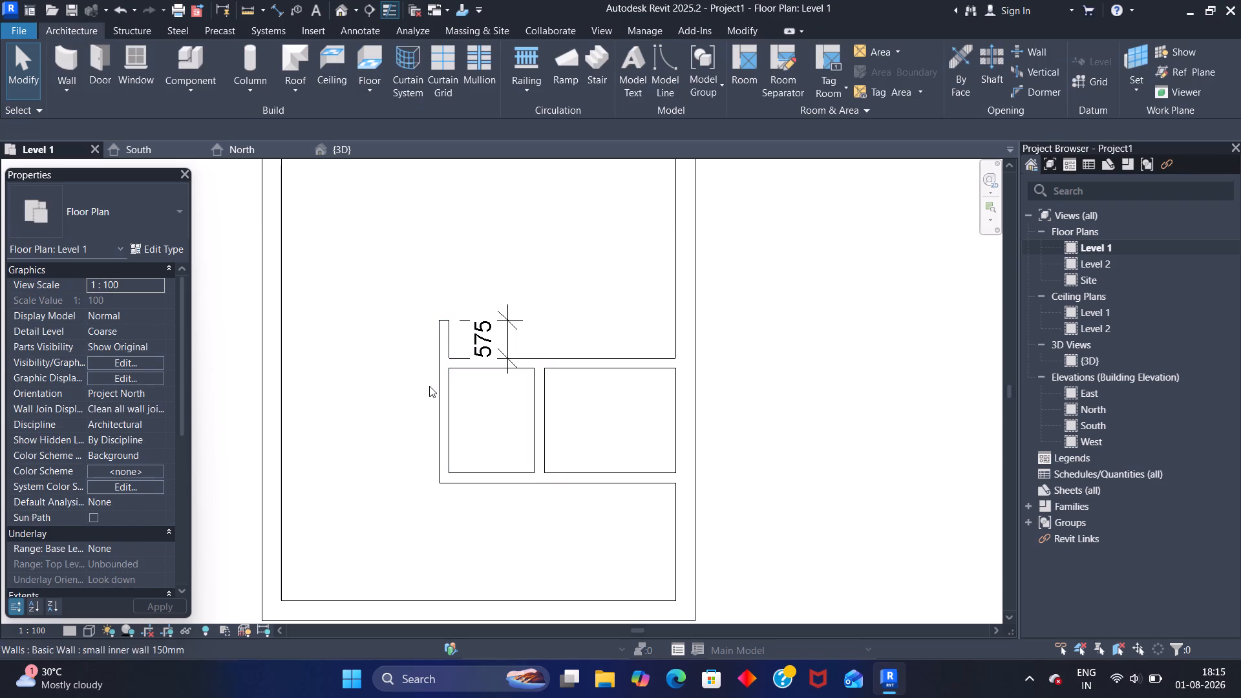
Set the northward leg's projection beyond the northern horizontal partition to 600 mm by moving the leg's north end.
left_click(440, 386)
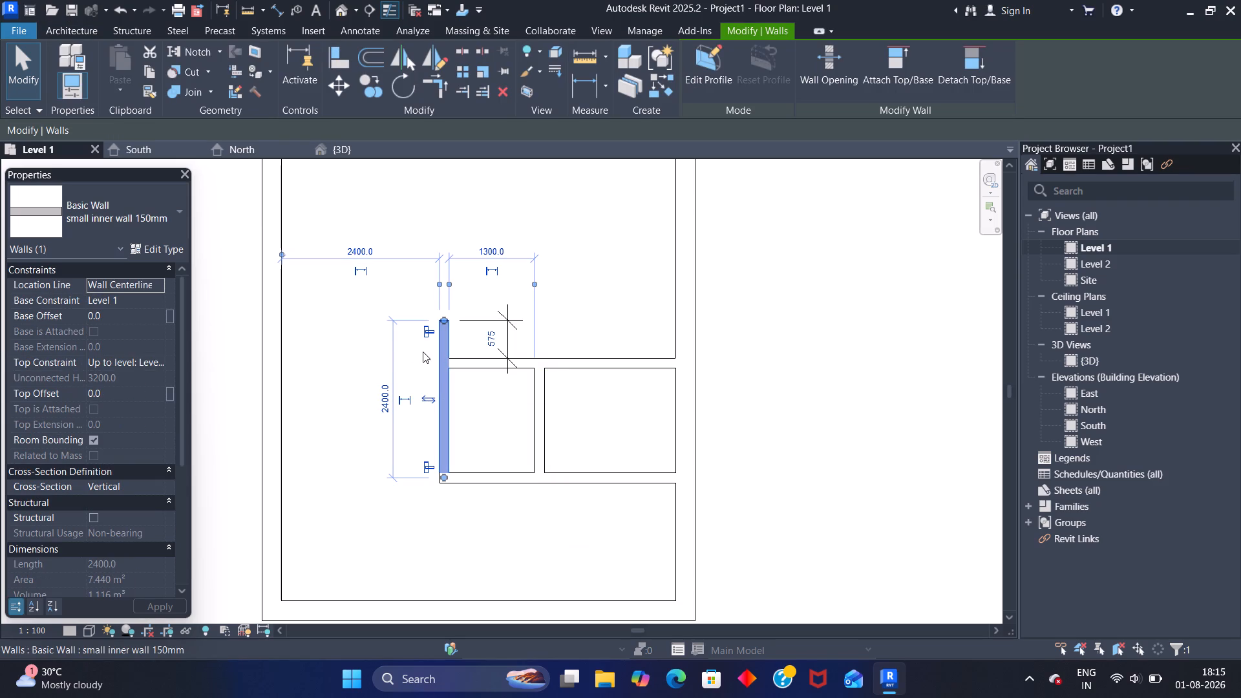
scroll(426, 351, "up", 4)
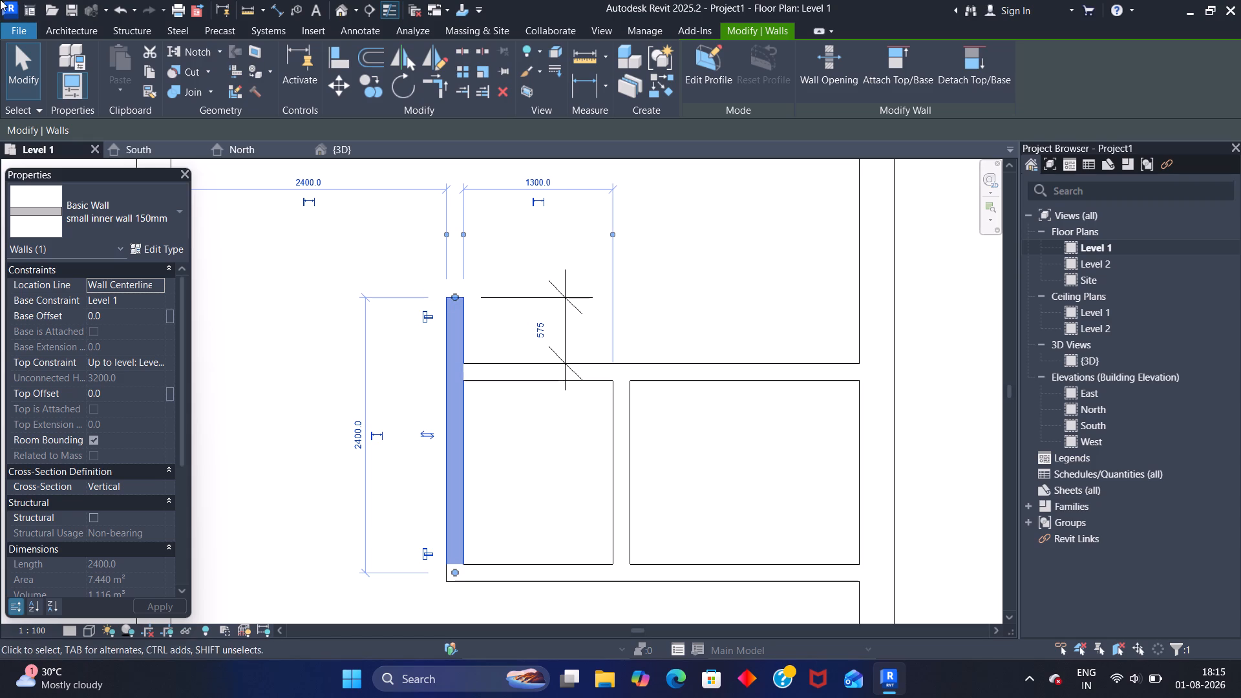
scroll(298, 460, "up", 1)
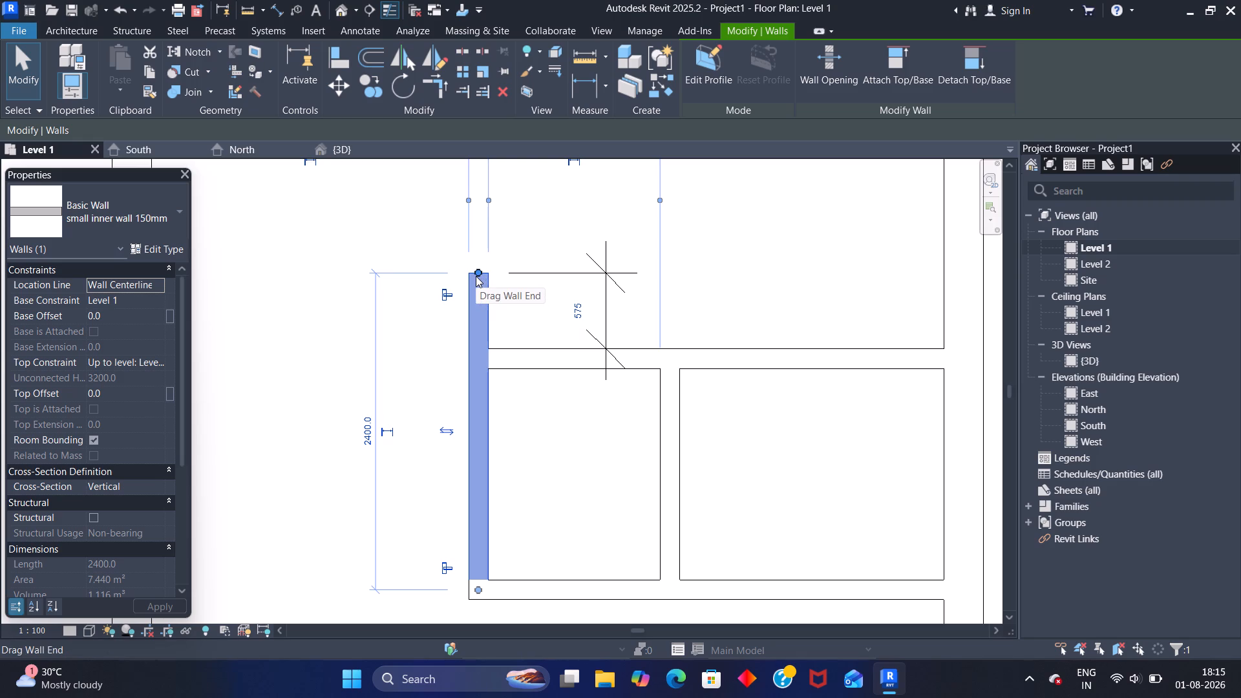
left_click_drag(479, 275, 478, 269)
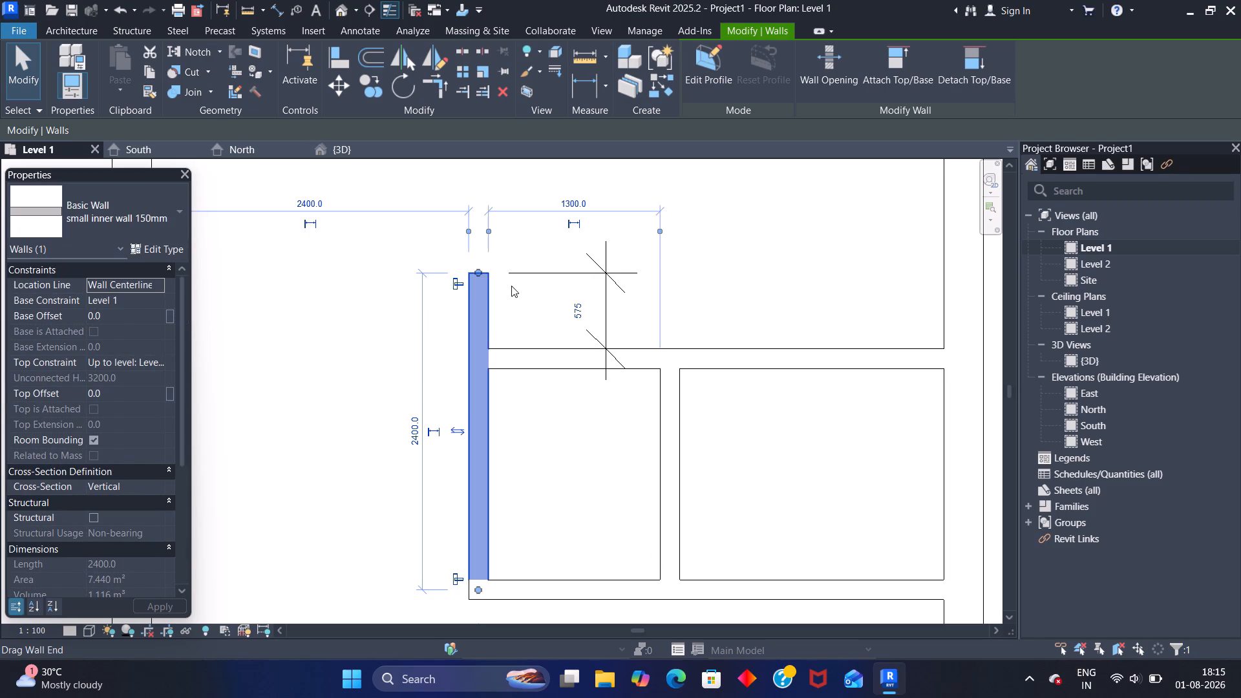
scroll(500, 281, "up", 15)
scroll(506, 266, "down", 12)
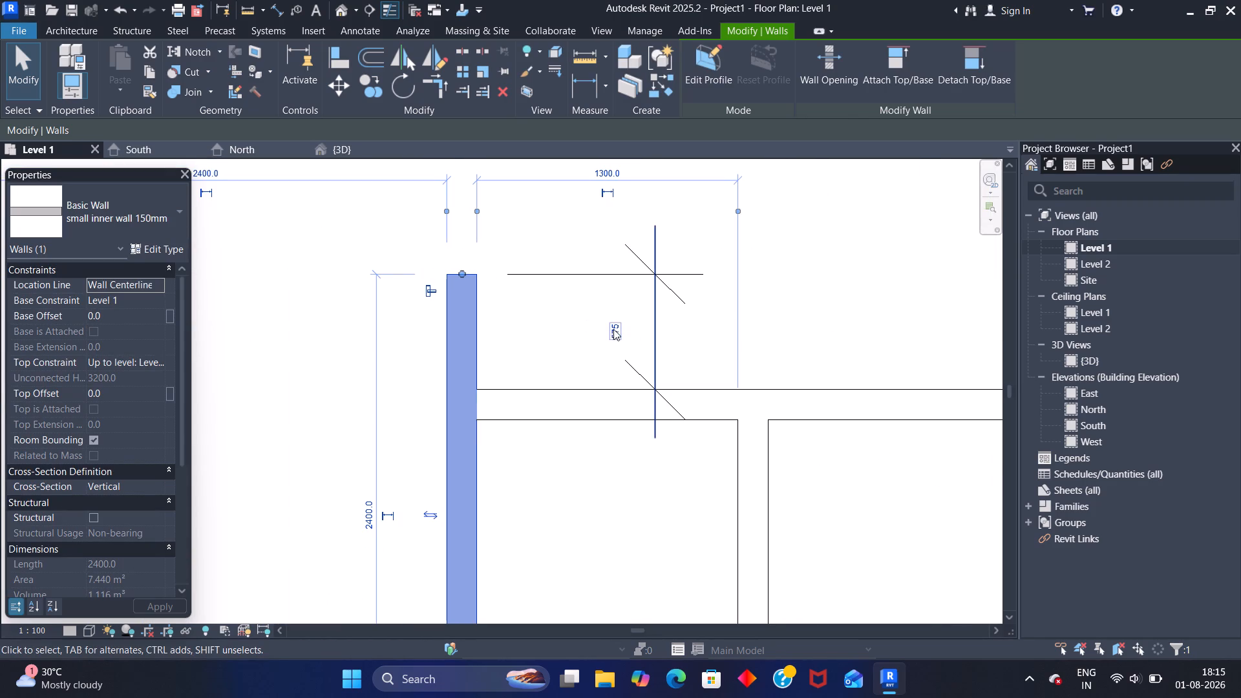
left_click(615, 329)
key("6")
type("00")
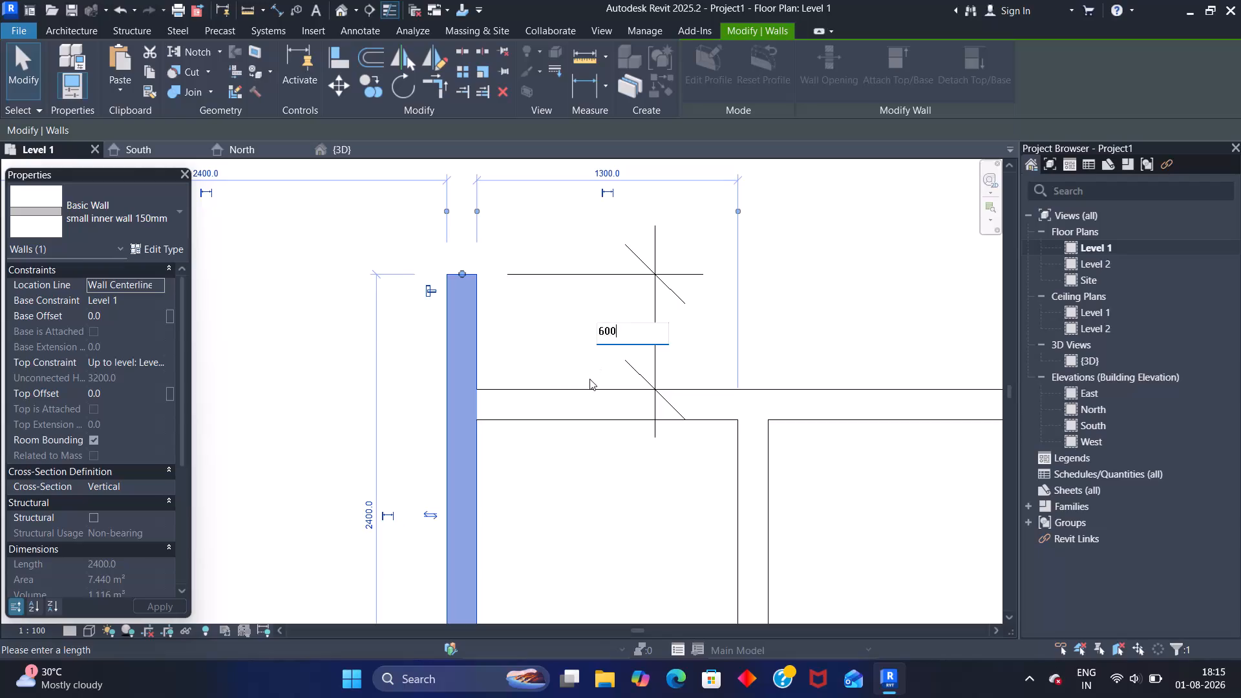
key("Return")
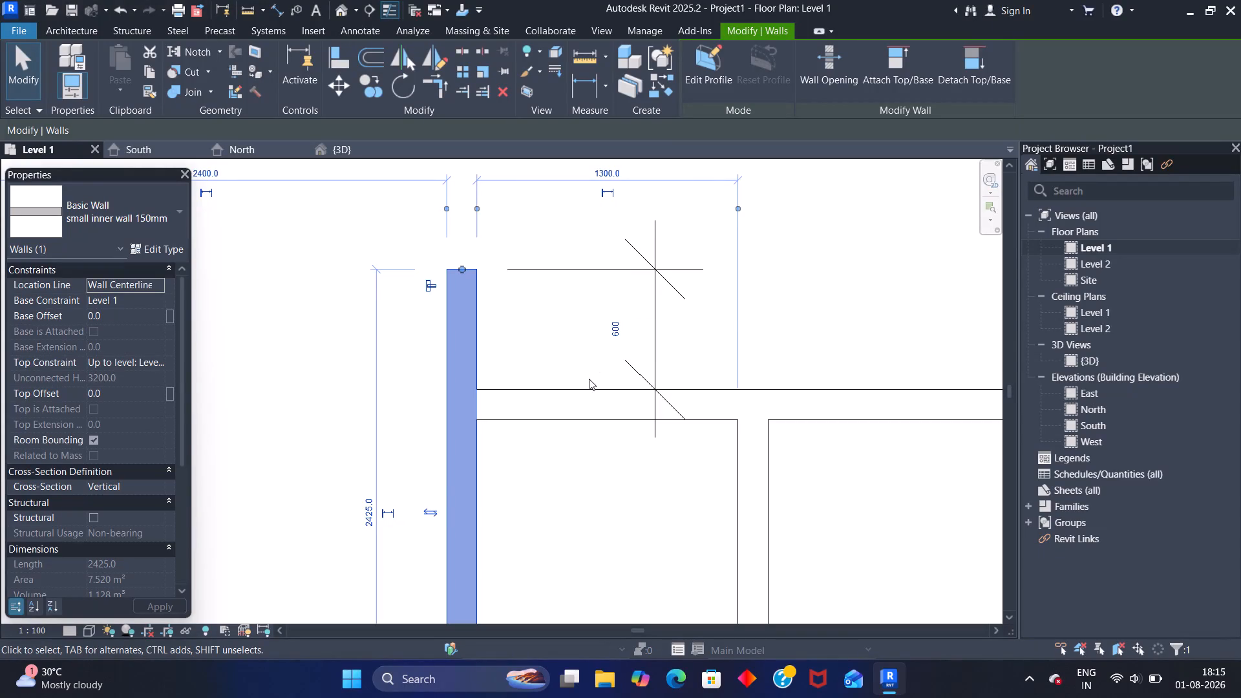
key("Escape")
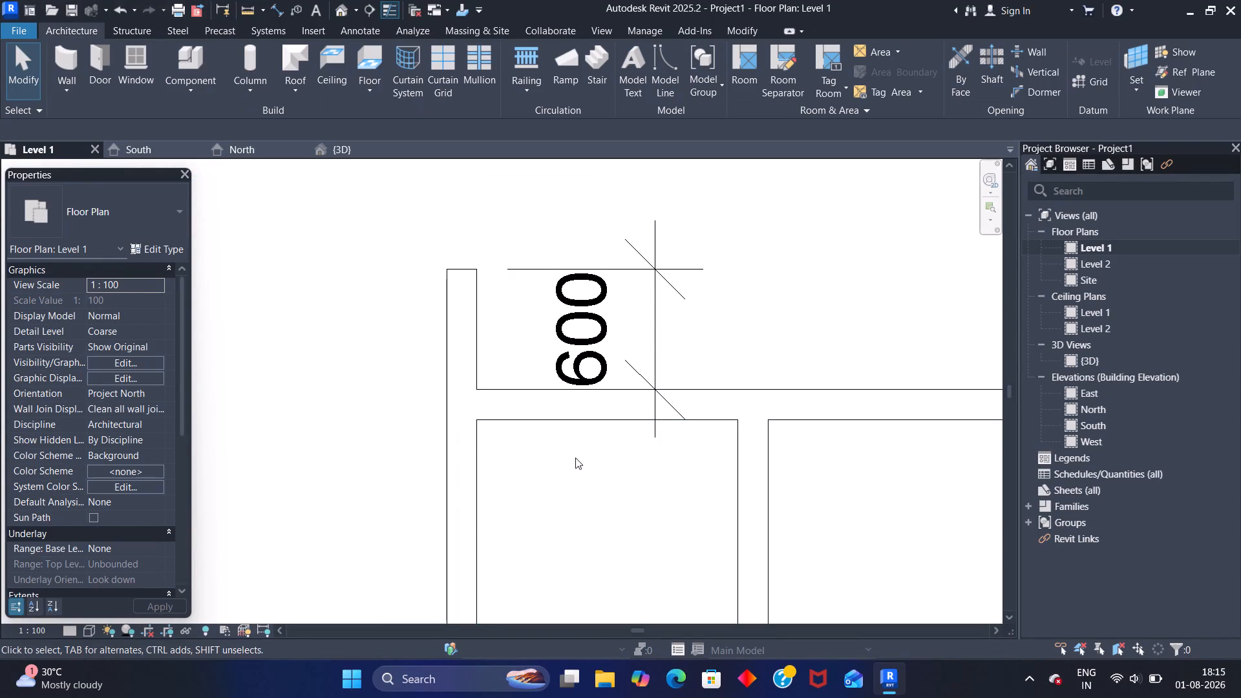
Delete the aligned dimension on the northward leg's projection.
scroll(565, 470, "down", 3)
left_click(655, 432)
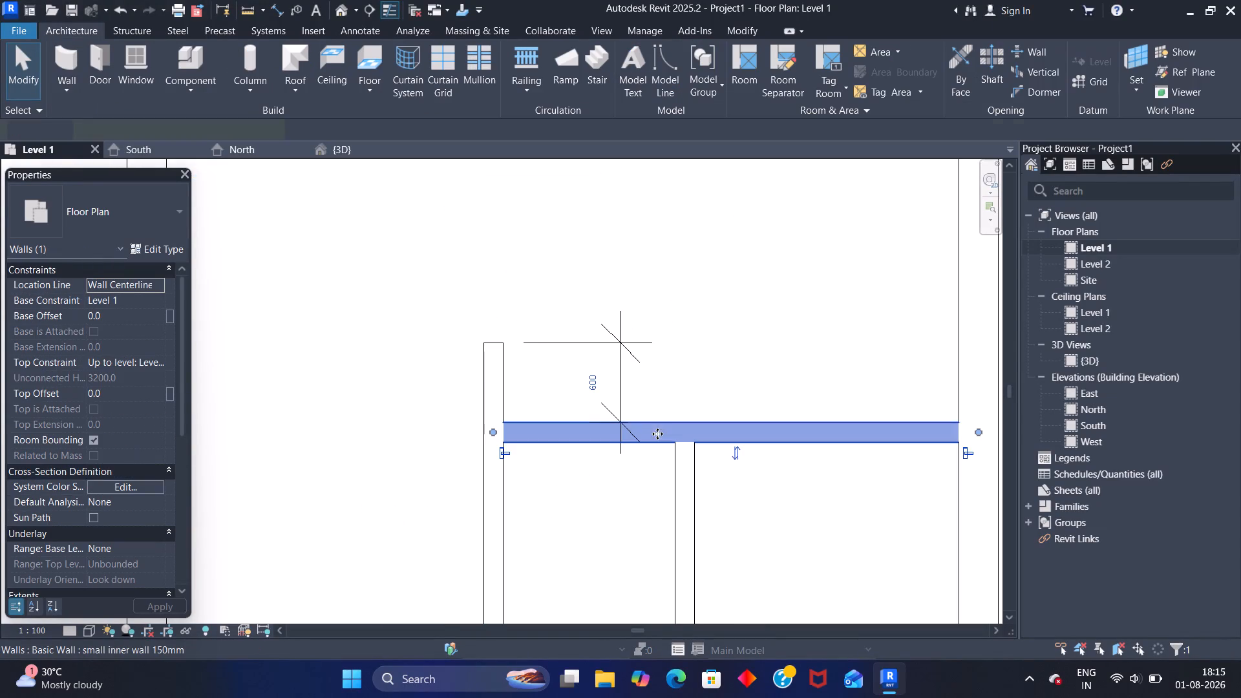
middle_click_drag(610, 495, 596, 439)
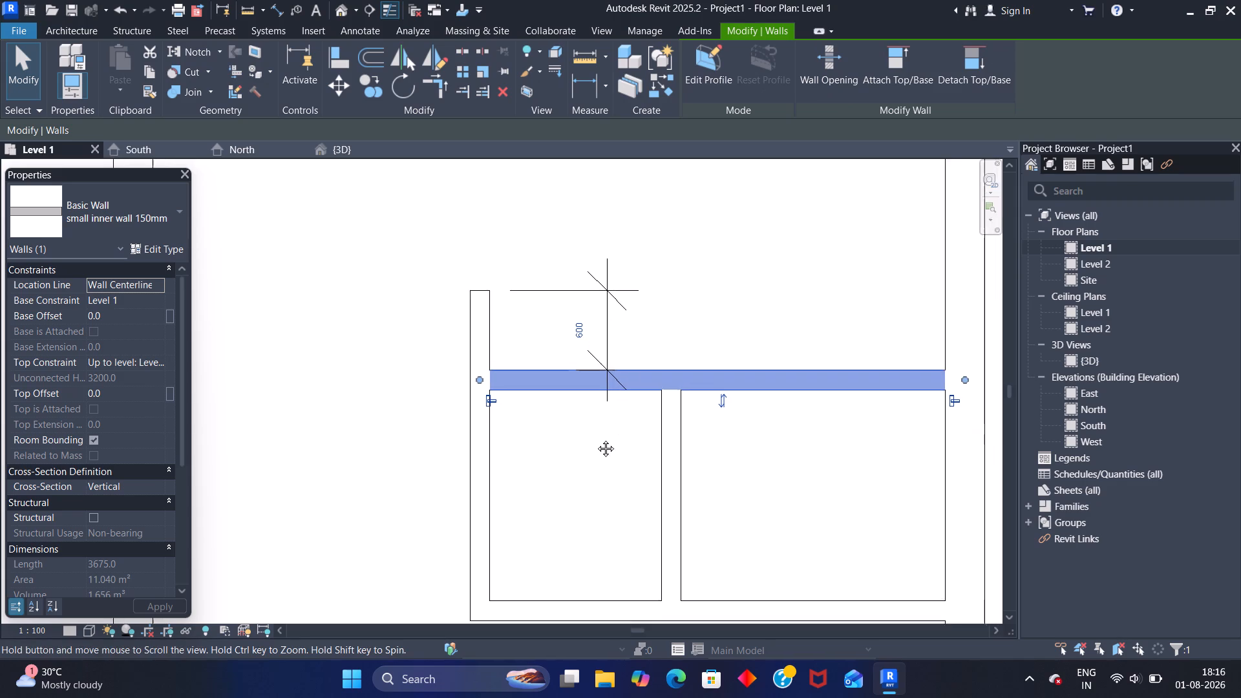
middle_click_drag(596, 439, 620, 335)
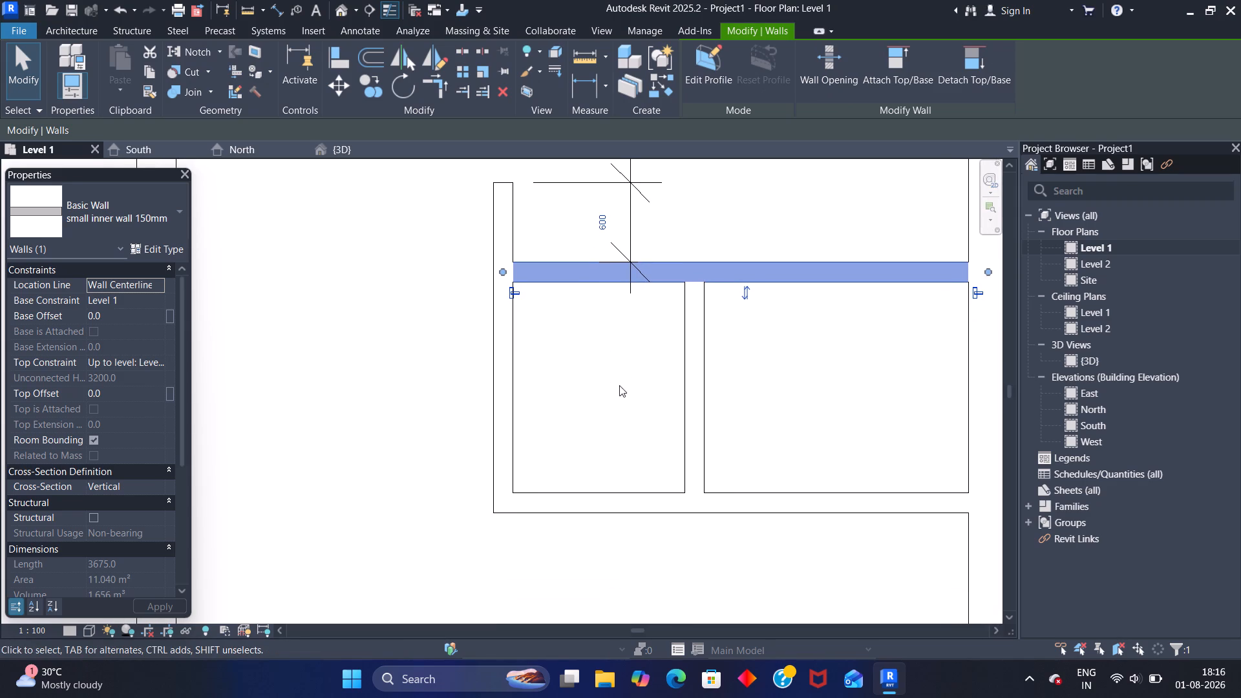
key("Escape")
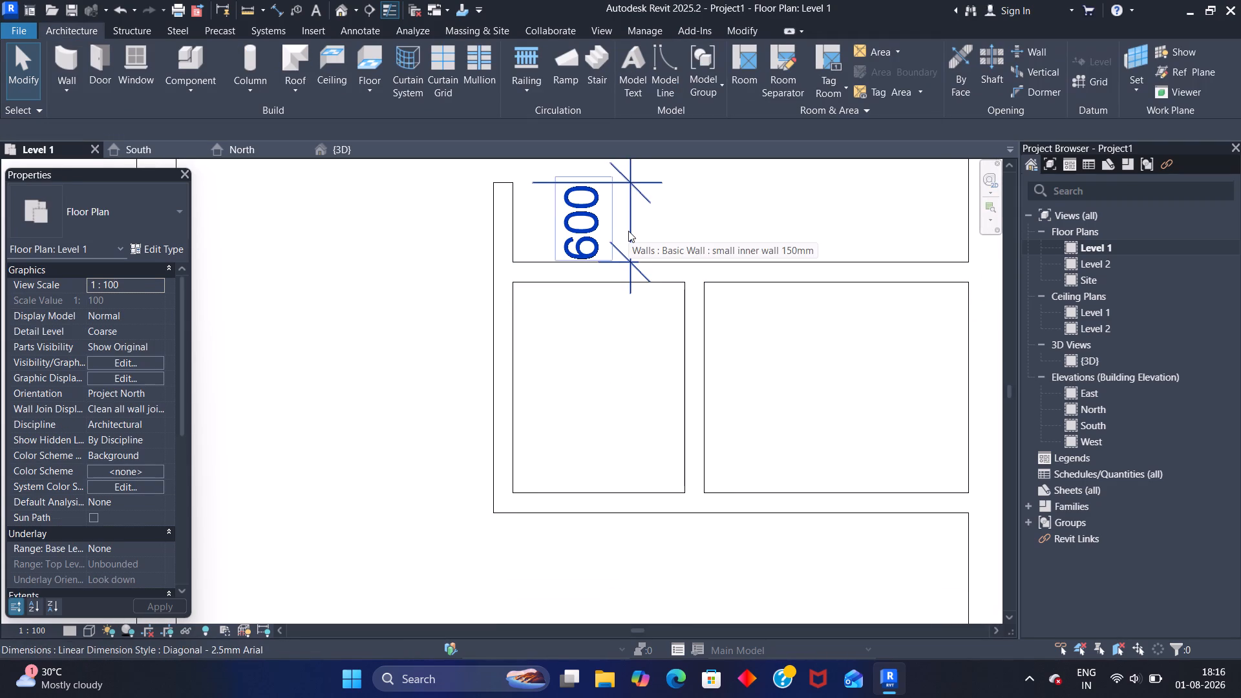
left_click(628, 231)
key("Delete")
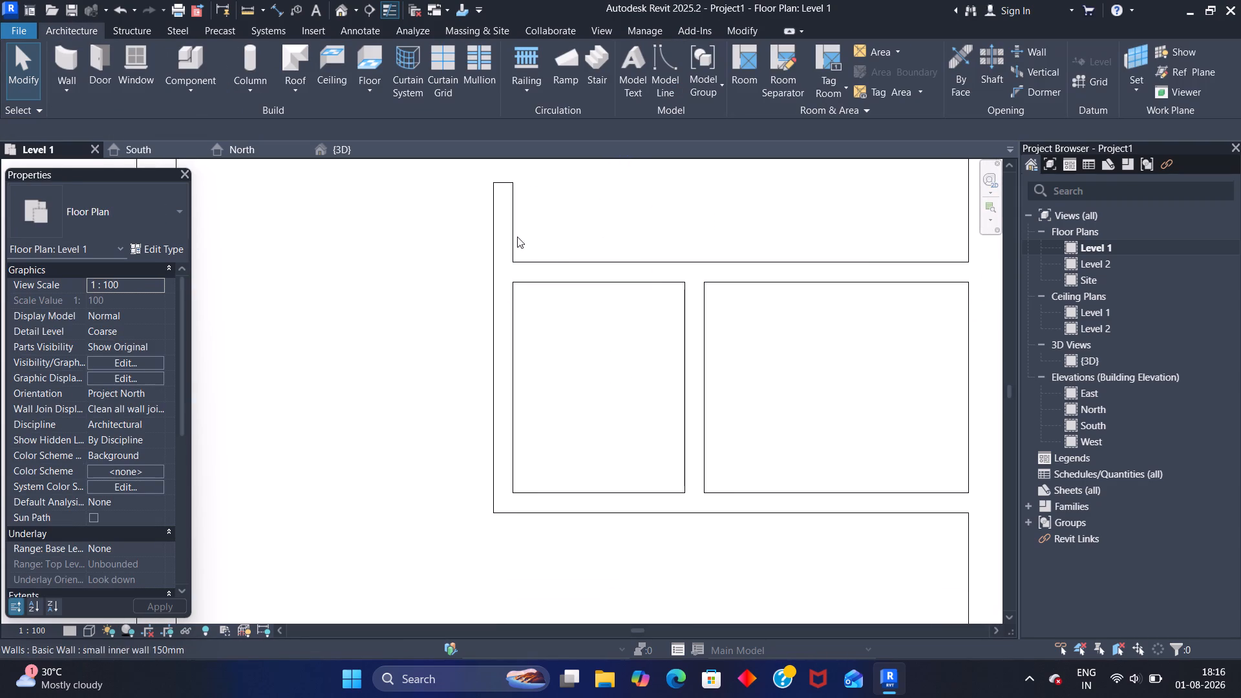
Check the temporary spacing dimensions of the northern, middle vertical and southern 150 mm partitions.
left_click(553, 267)
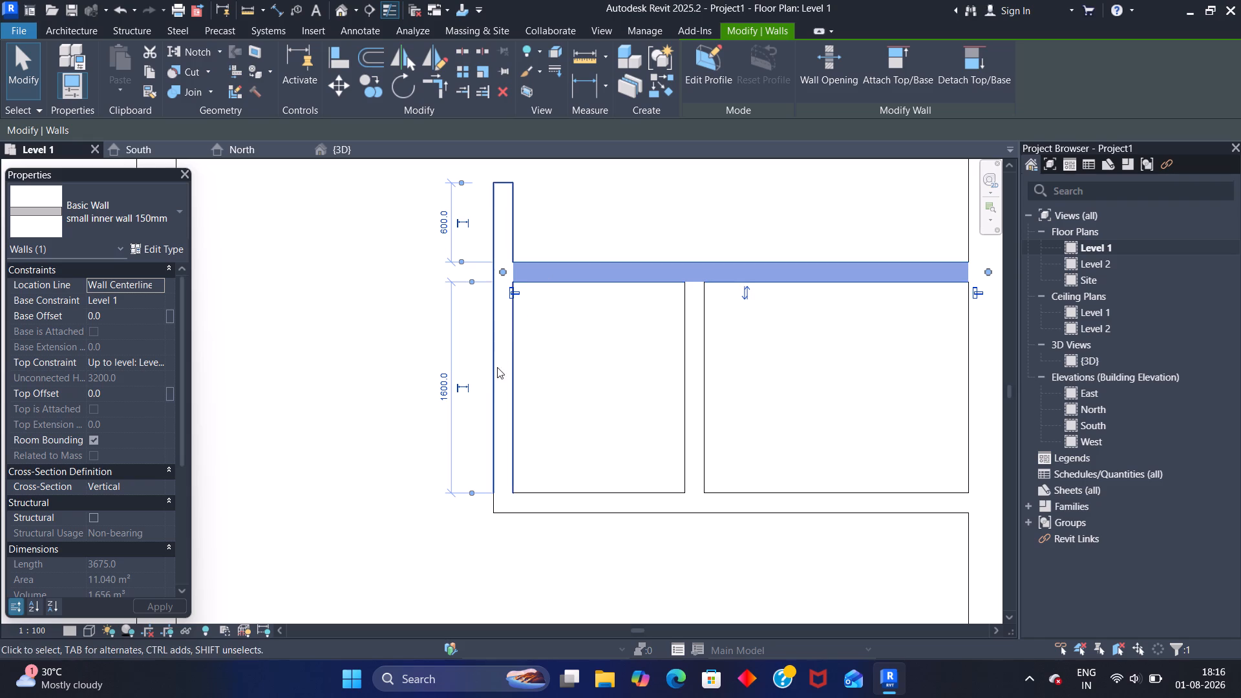
left_click(686, 448)
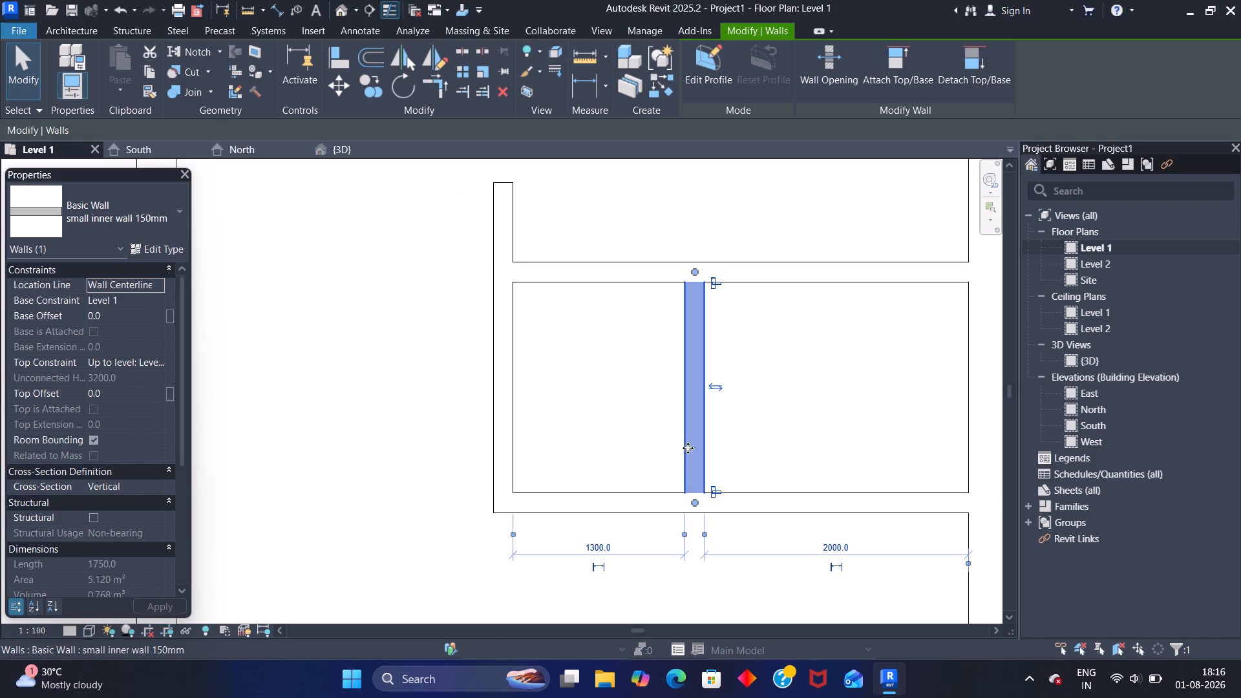
left_click(615, 500)
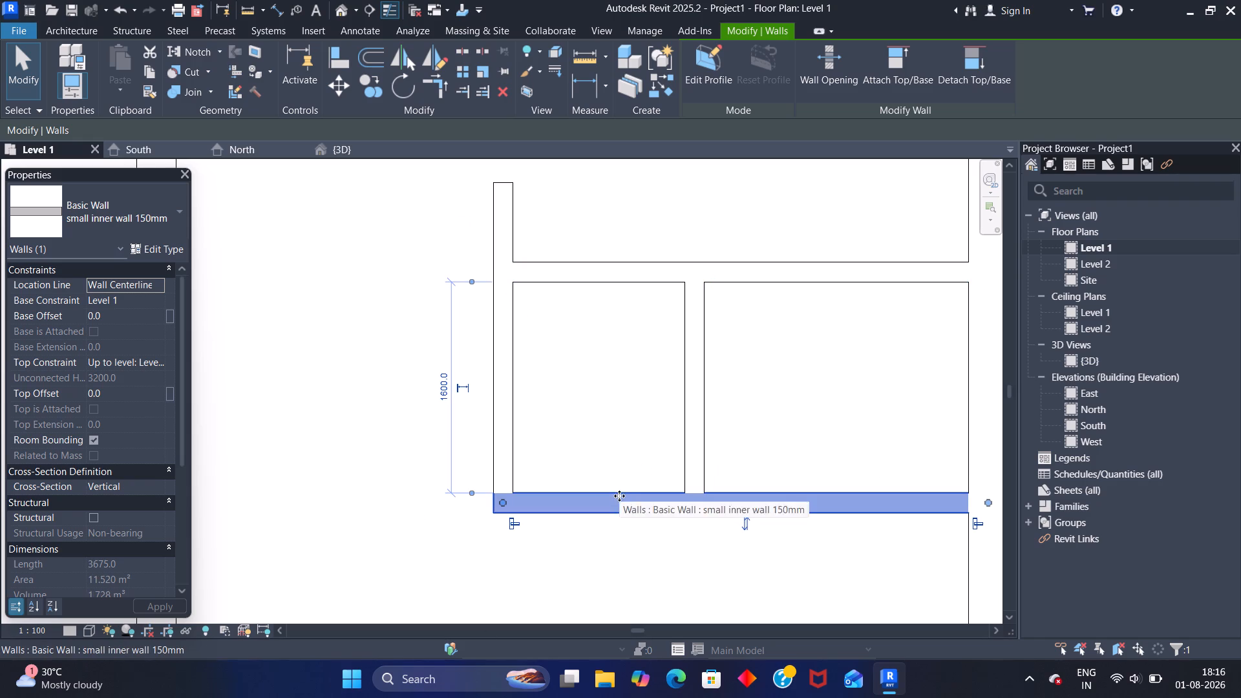
middle_click_drag(620, 427, 617, 307)
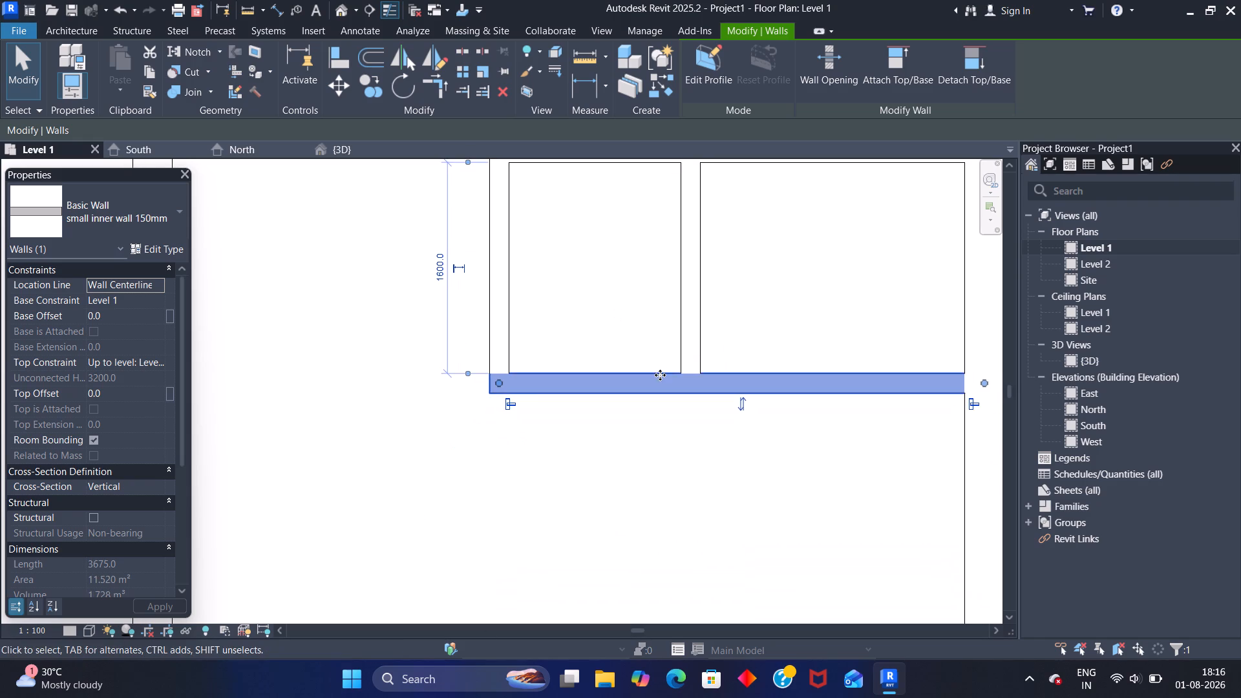
left_click(688, 357)
left_click(615, 381)
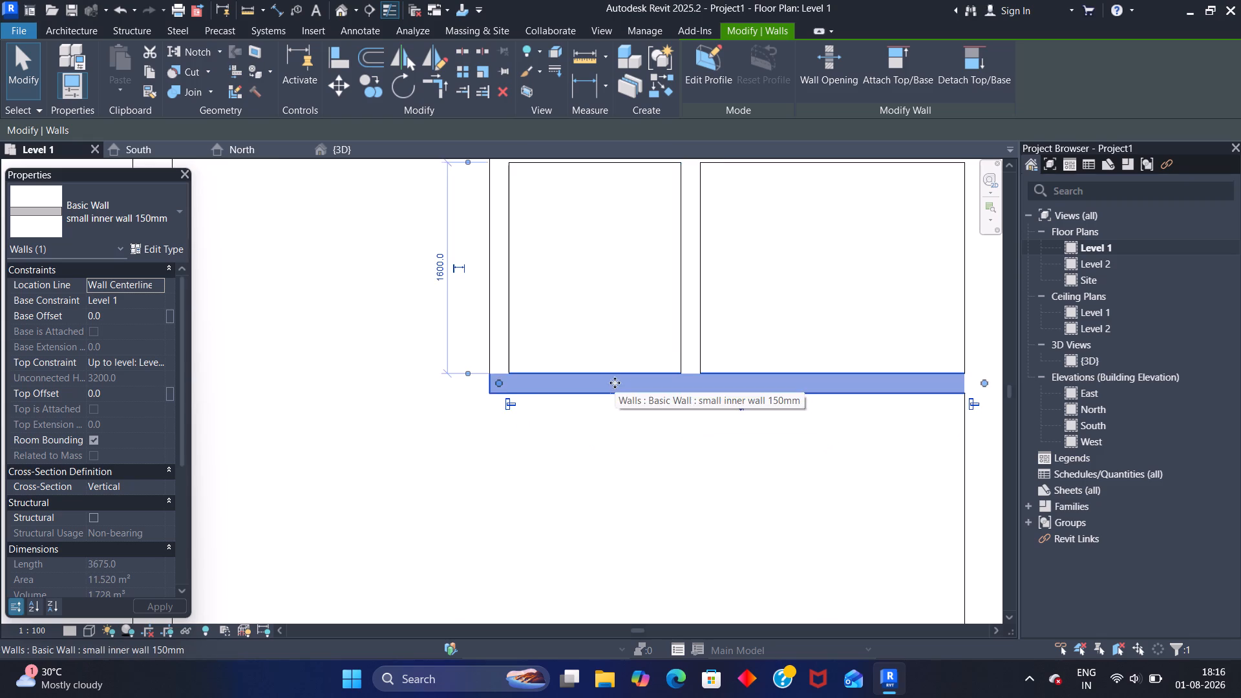
scroll(610, 388, "down", 5)
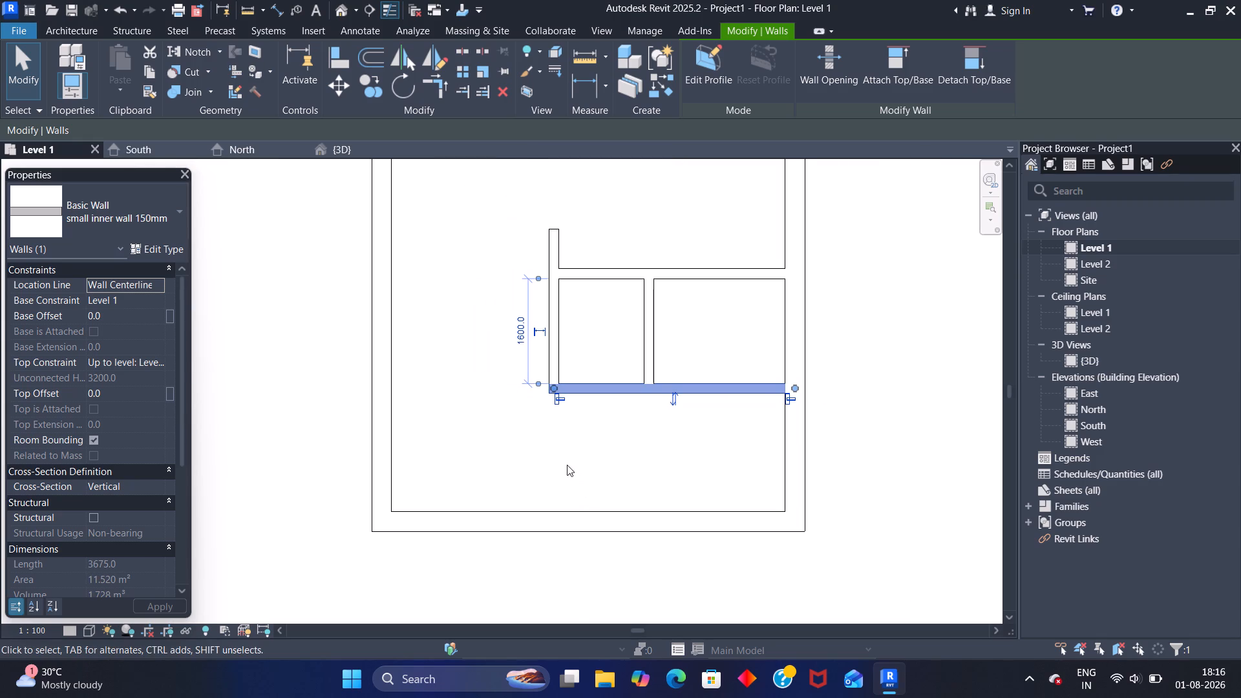
key("Escape")
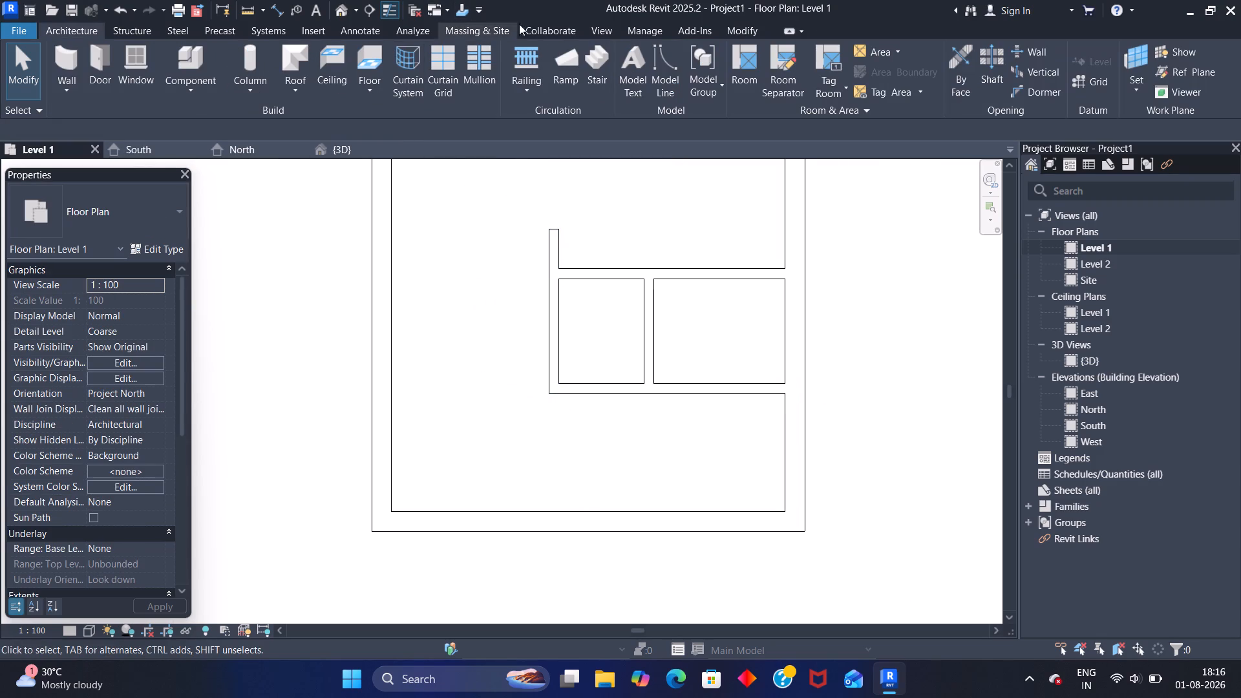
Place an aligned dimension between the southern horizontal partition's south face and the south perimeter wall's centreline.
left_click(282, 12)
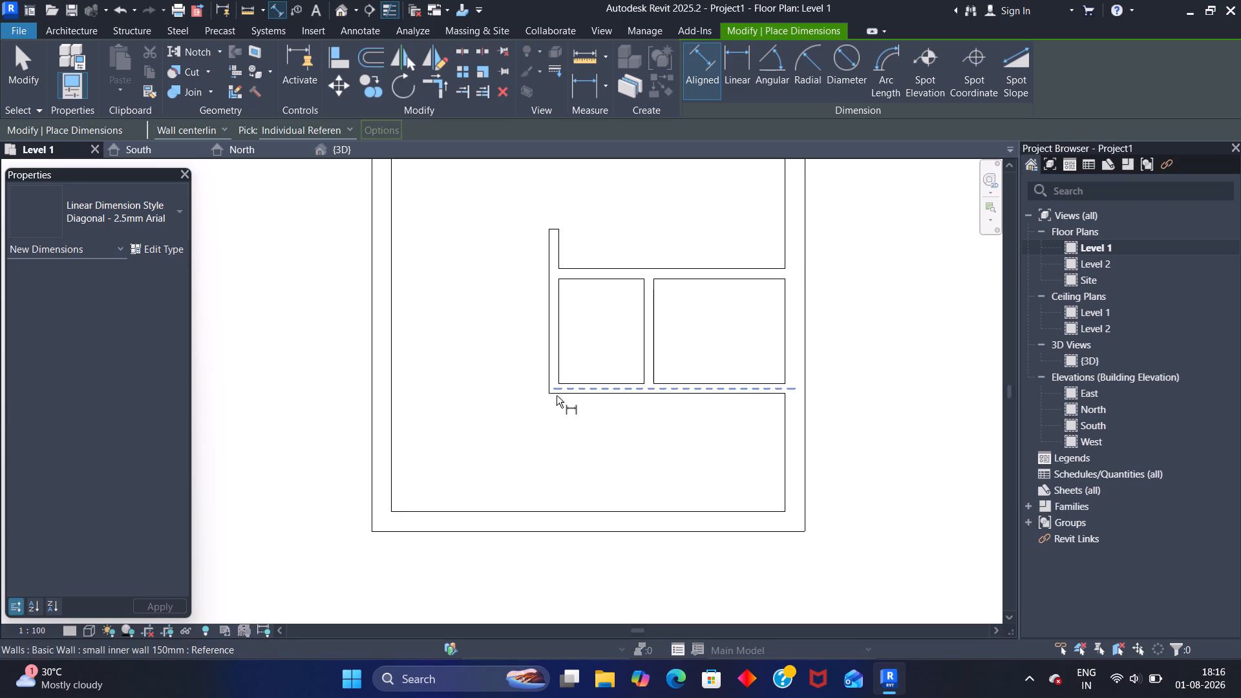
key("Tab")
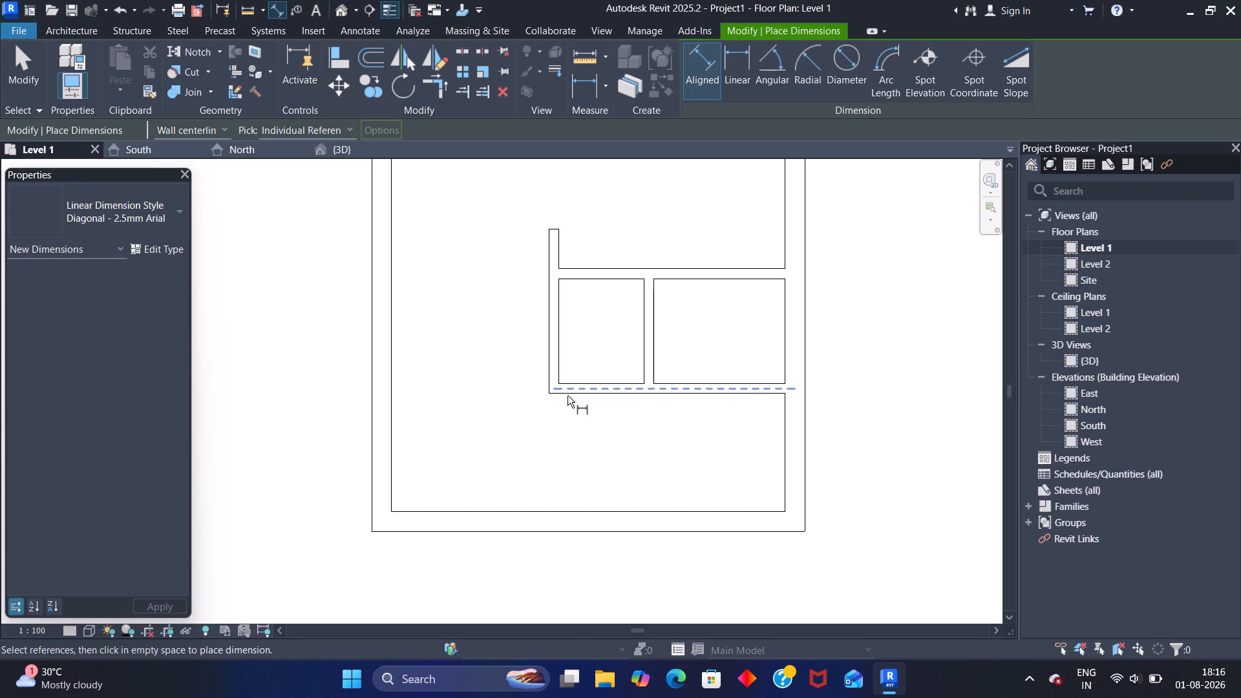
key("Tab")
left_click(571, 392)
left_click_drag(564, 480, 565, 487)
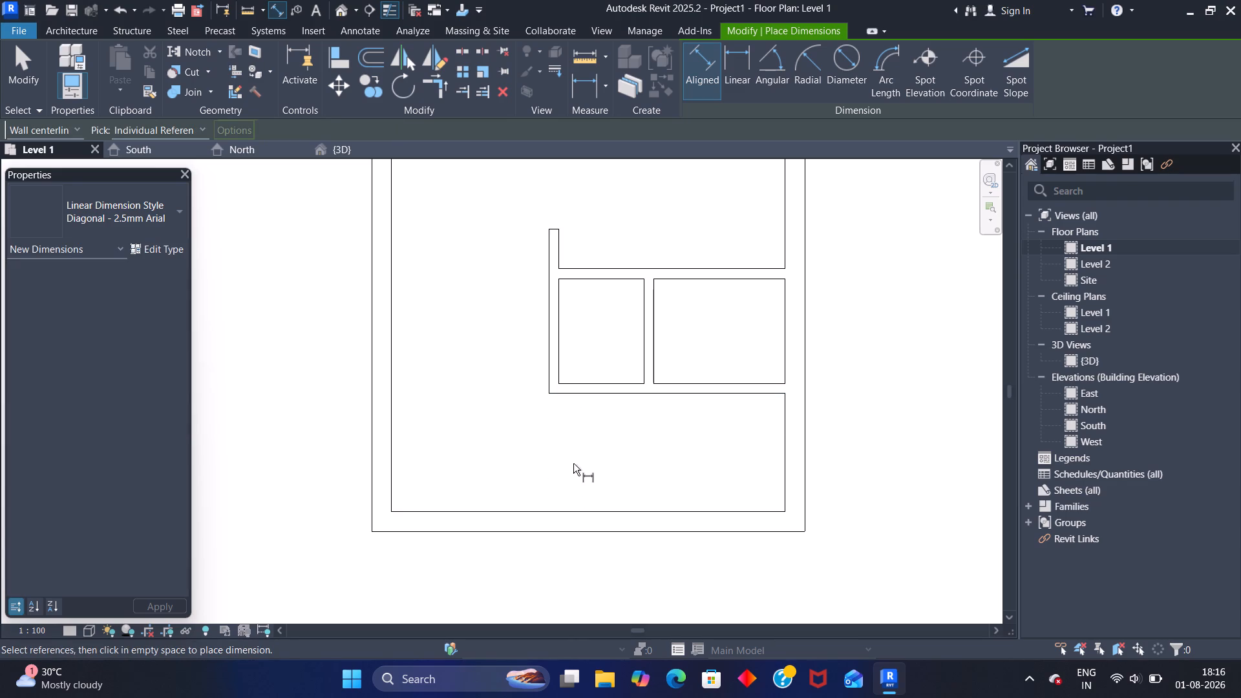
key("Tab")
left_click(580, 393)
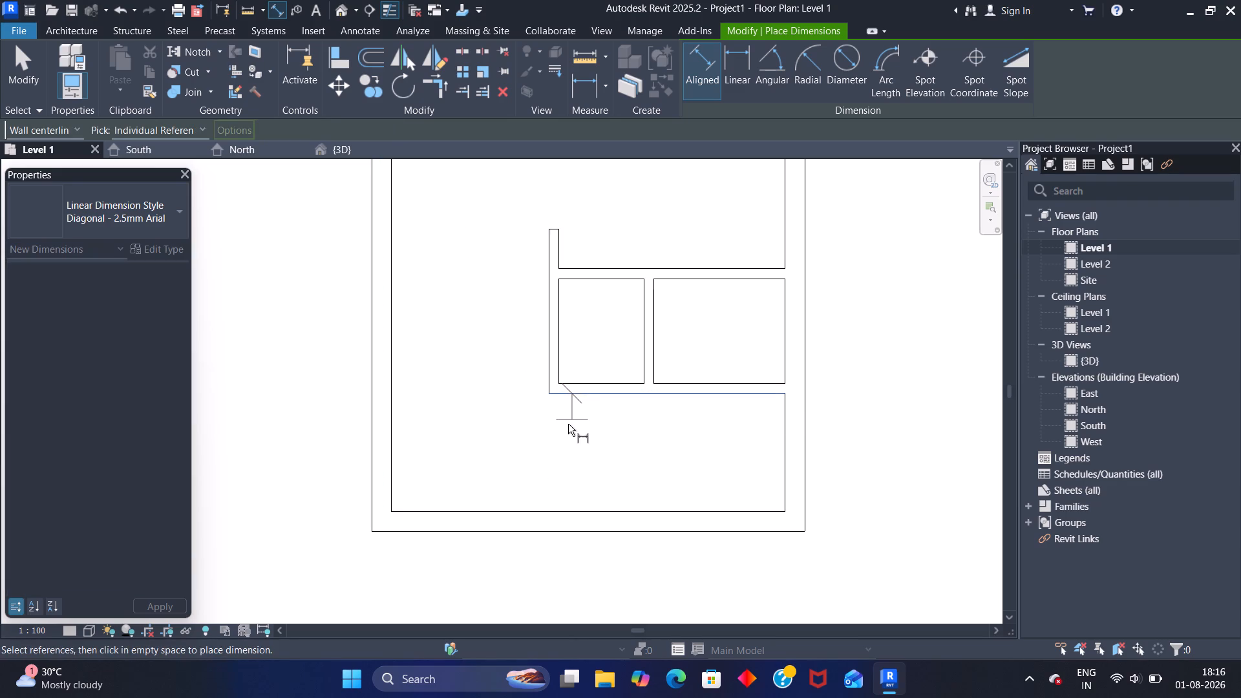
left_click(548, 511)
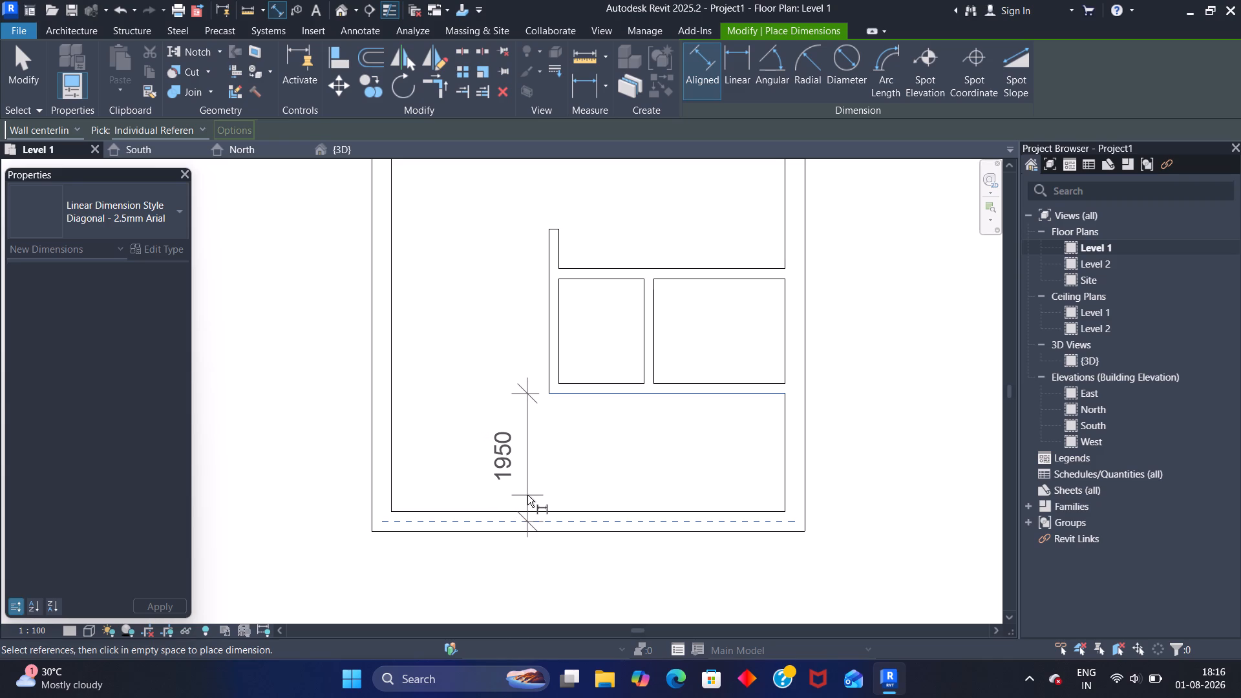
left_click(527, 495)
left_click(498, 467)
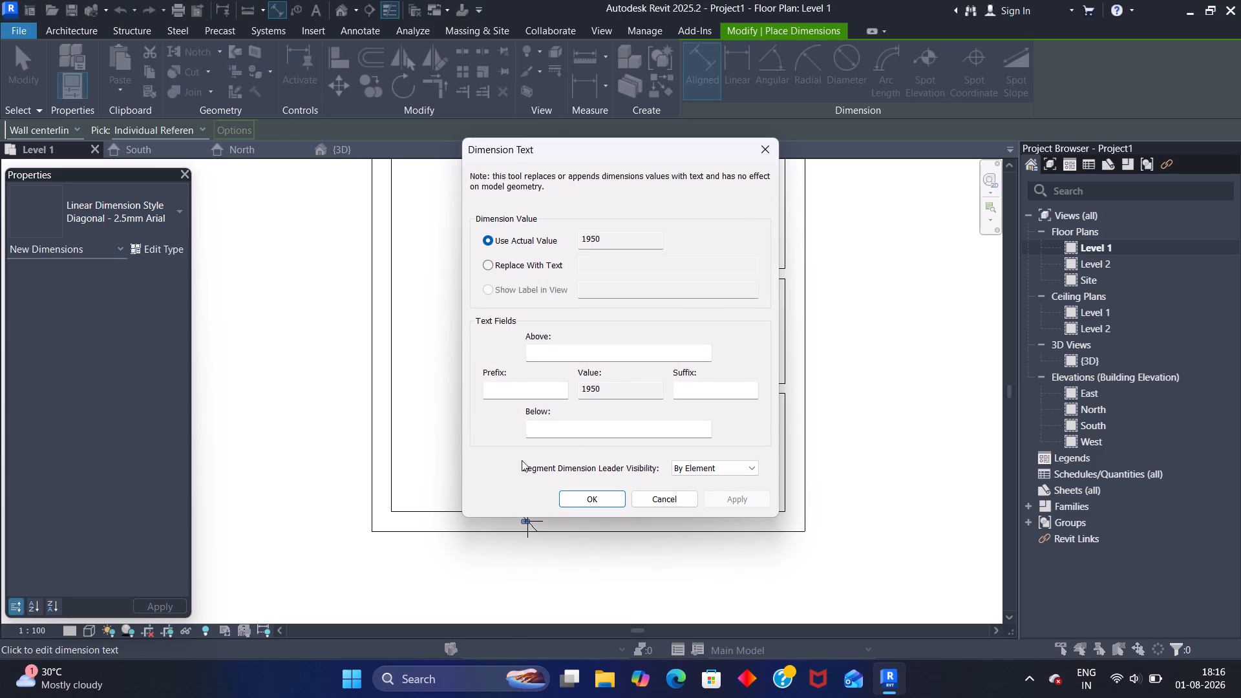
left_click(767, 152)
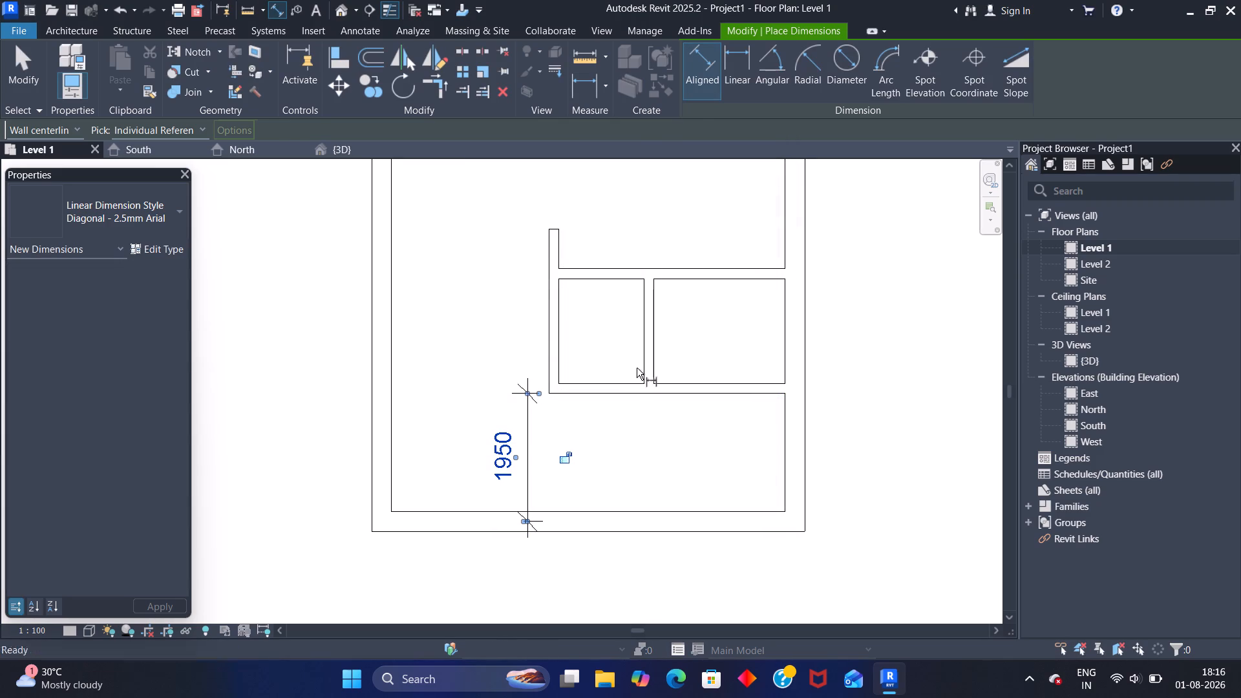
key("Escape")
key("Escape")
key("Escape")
Check the temporary clearances around the southern and northern horizontal partitions.
left_click(635, 385)
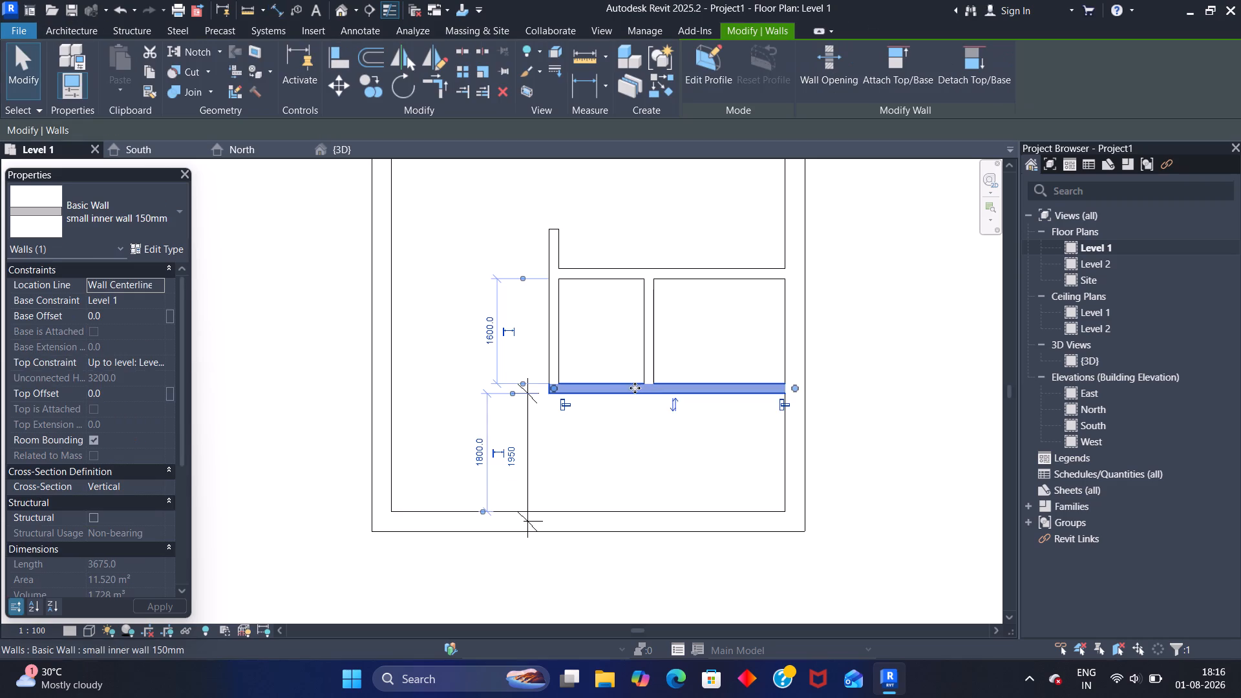
scroll(551, 399, "up", 1)
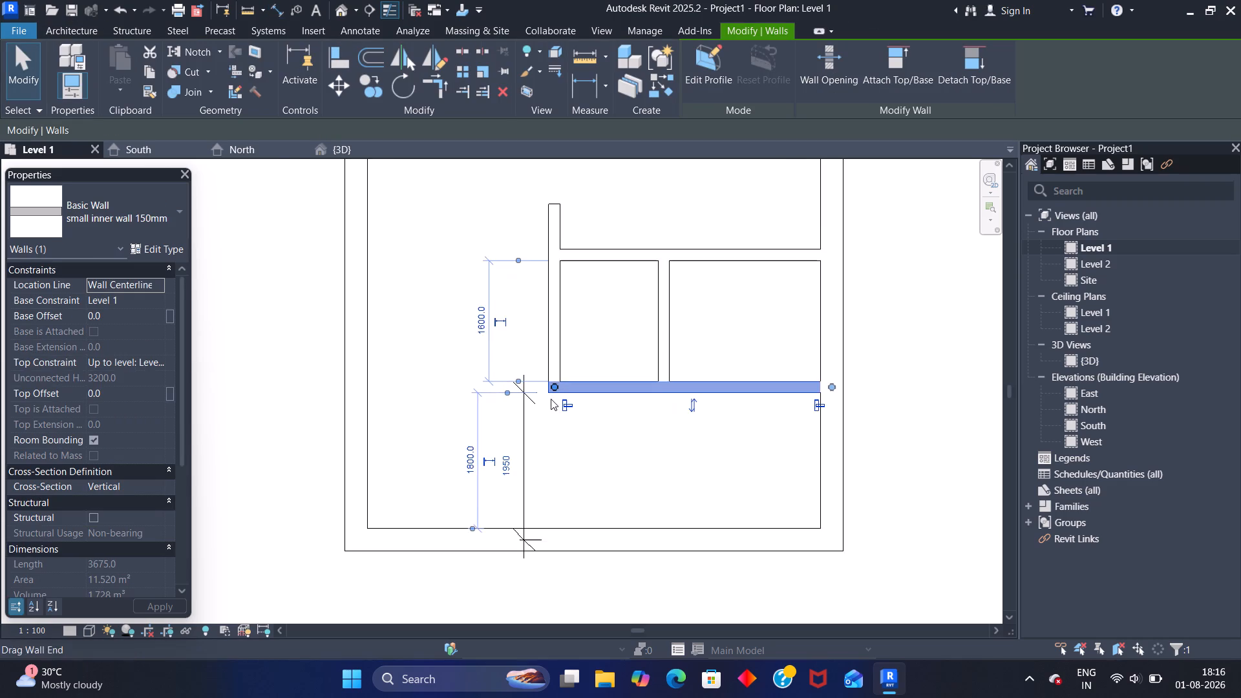
scroll(551, 399, "up", 3)
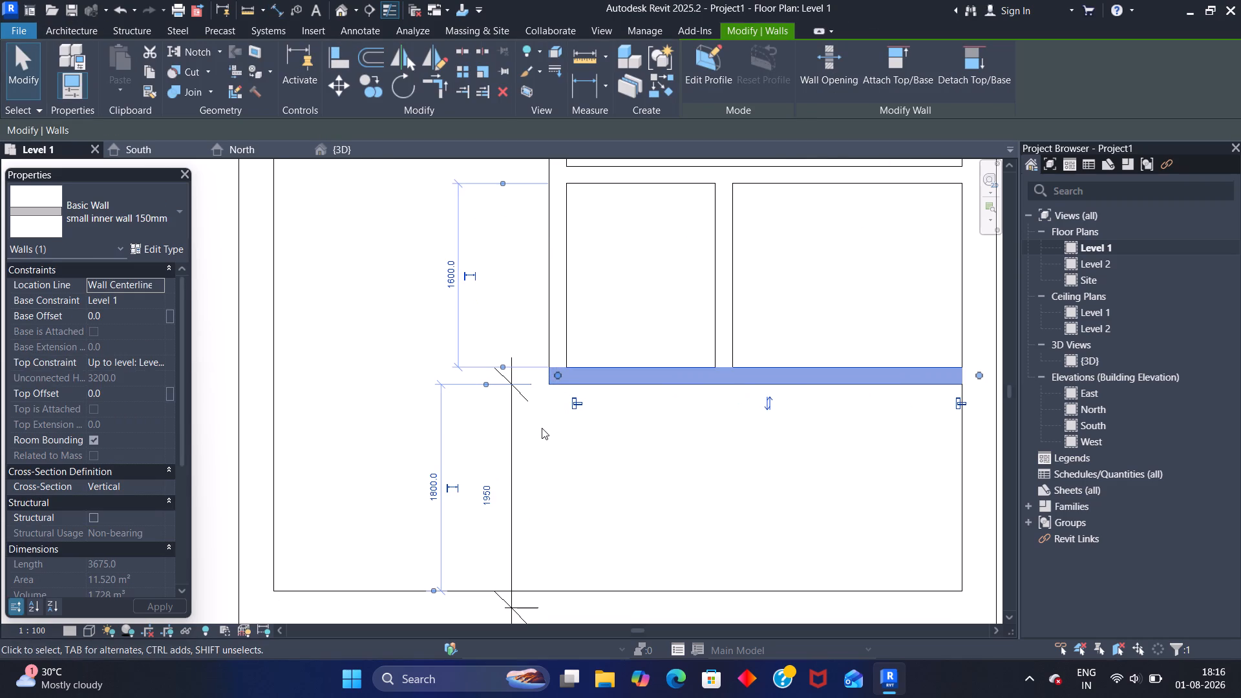
middle_click_drag(520, 301, 493, 395)
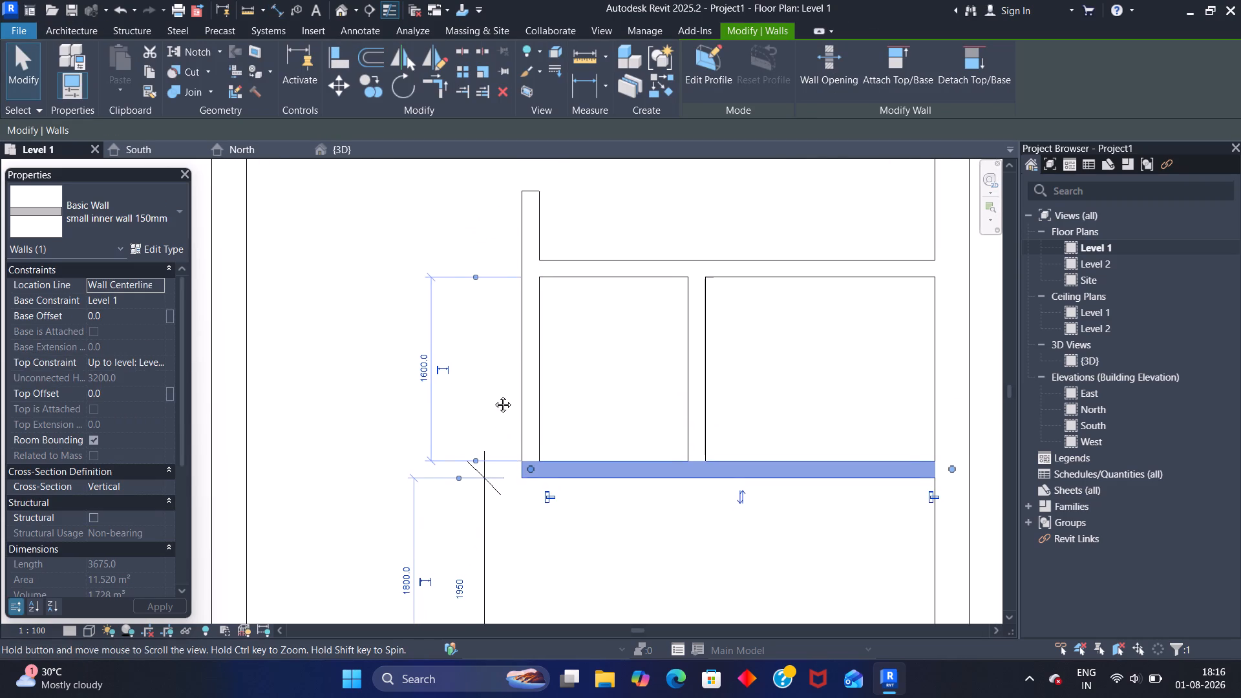
middle_click_drag(493, 395, 494, 396)
left_click(560, 262)
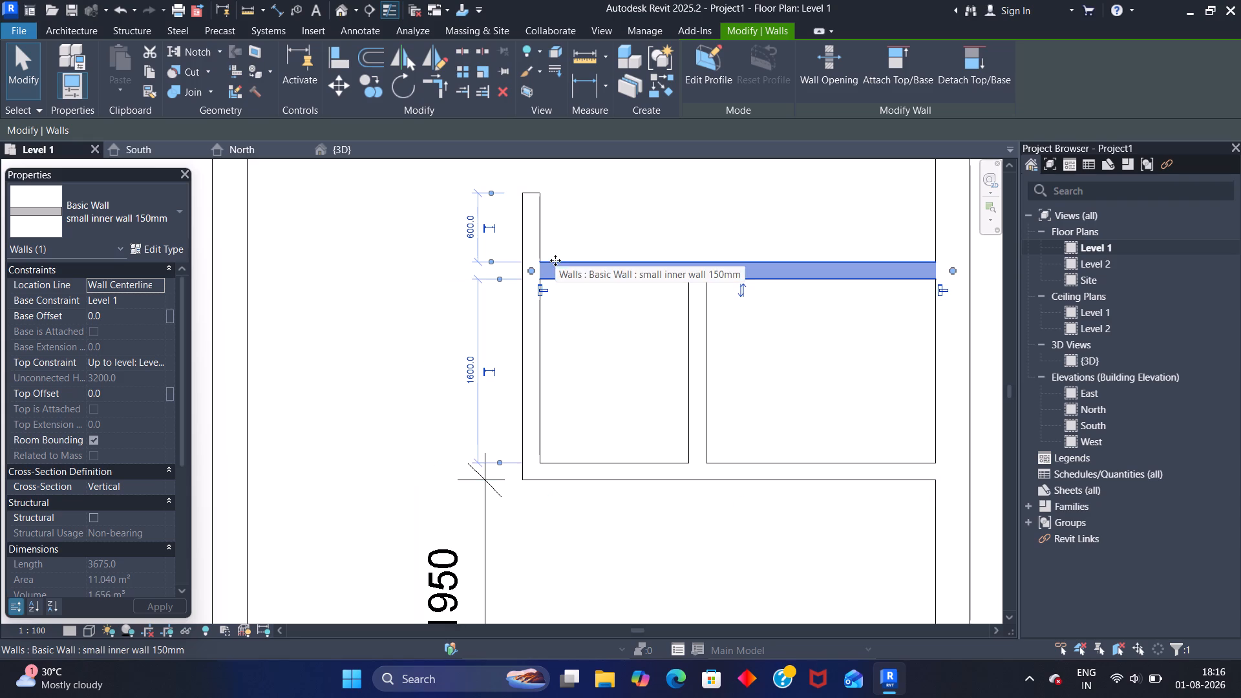
scroll(566, 309, "down", 2)
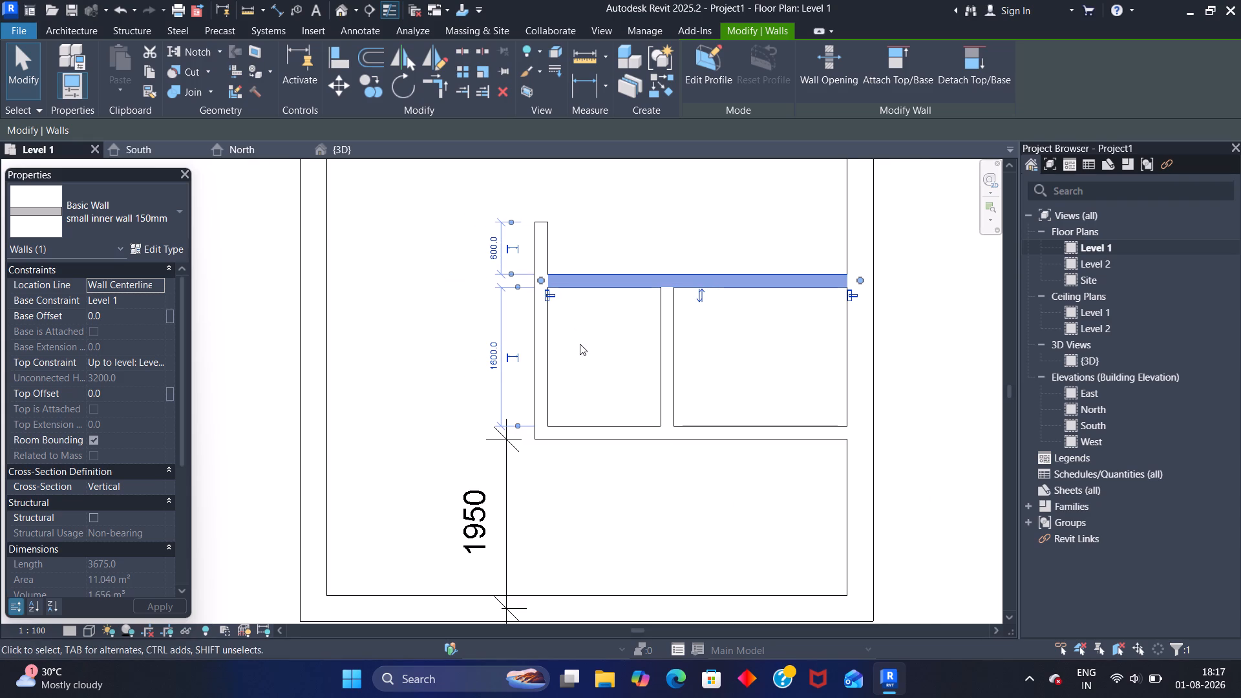
key("Escape")
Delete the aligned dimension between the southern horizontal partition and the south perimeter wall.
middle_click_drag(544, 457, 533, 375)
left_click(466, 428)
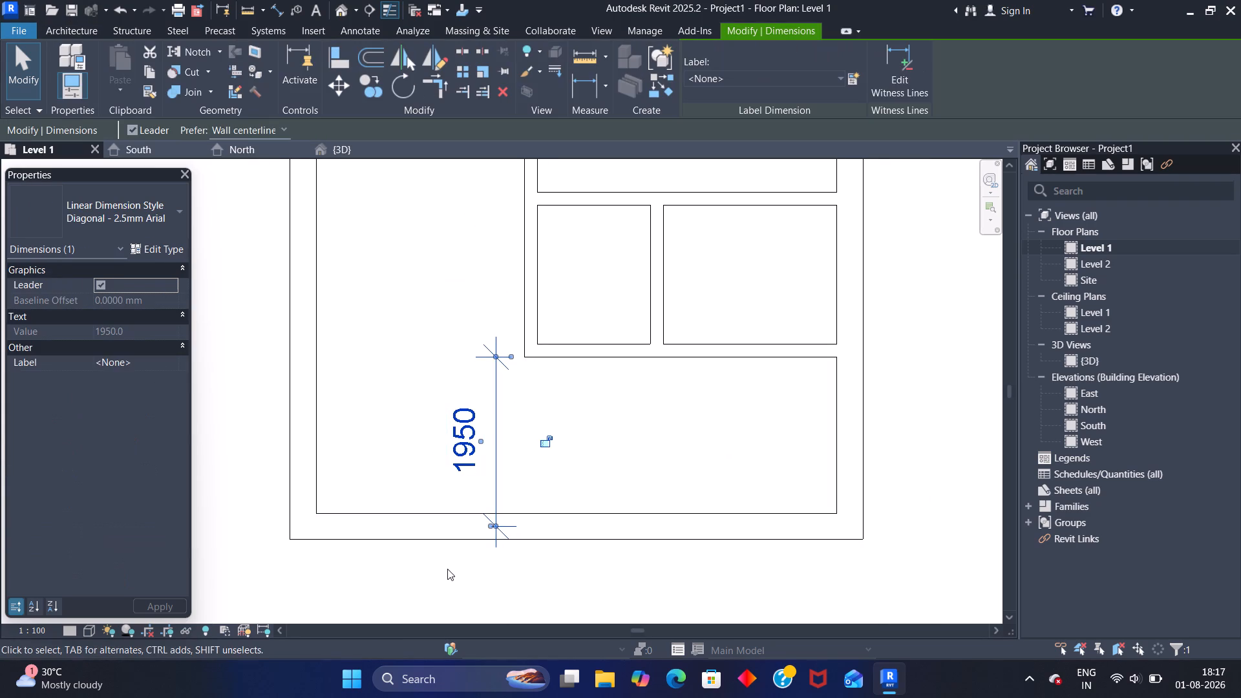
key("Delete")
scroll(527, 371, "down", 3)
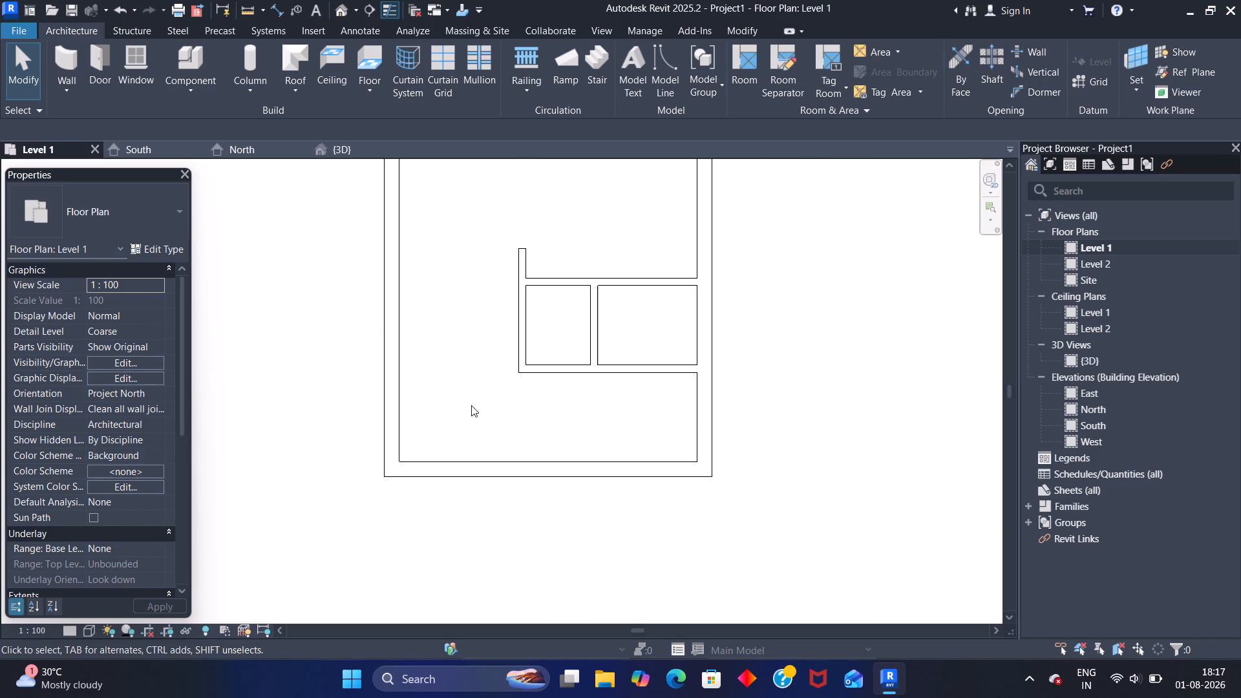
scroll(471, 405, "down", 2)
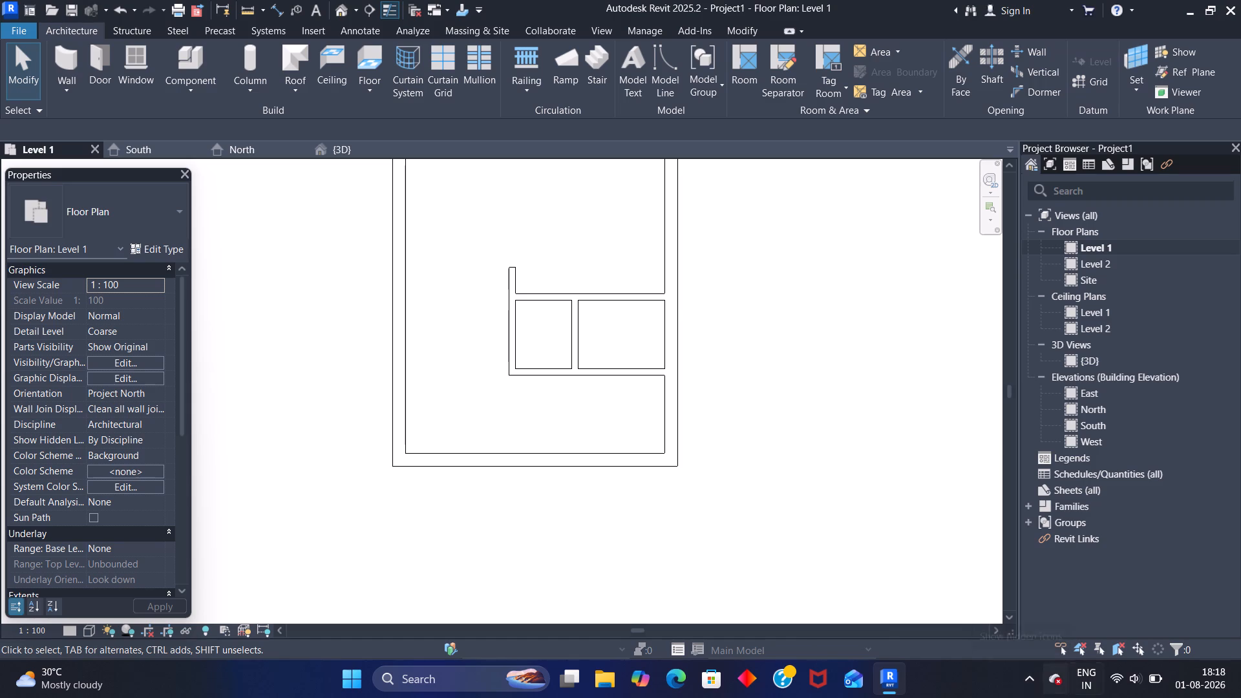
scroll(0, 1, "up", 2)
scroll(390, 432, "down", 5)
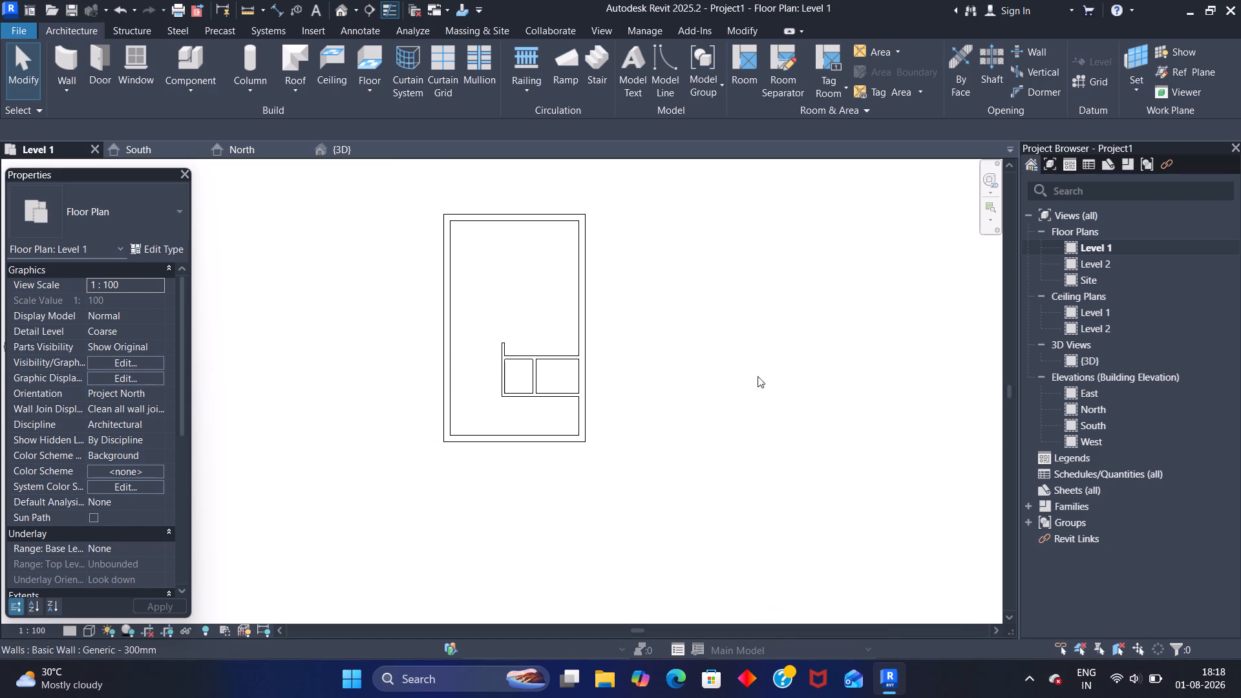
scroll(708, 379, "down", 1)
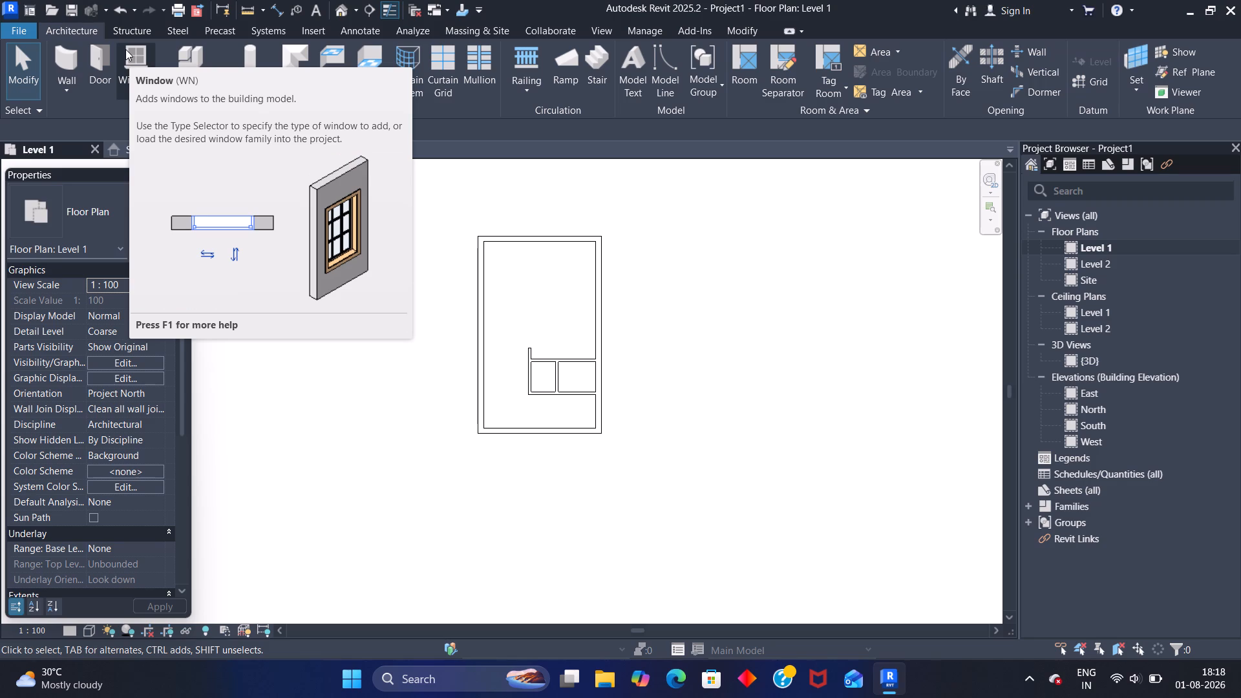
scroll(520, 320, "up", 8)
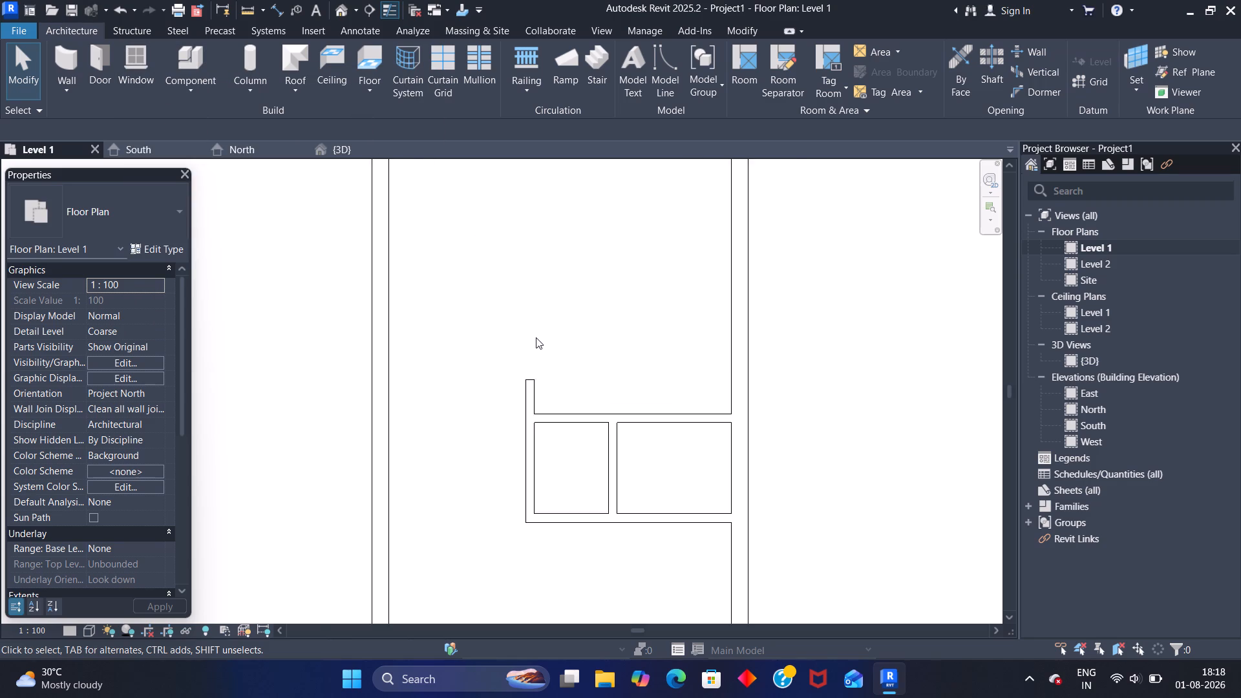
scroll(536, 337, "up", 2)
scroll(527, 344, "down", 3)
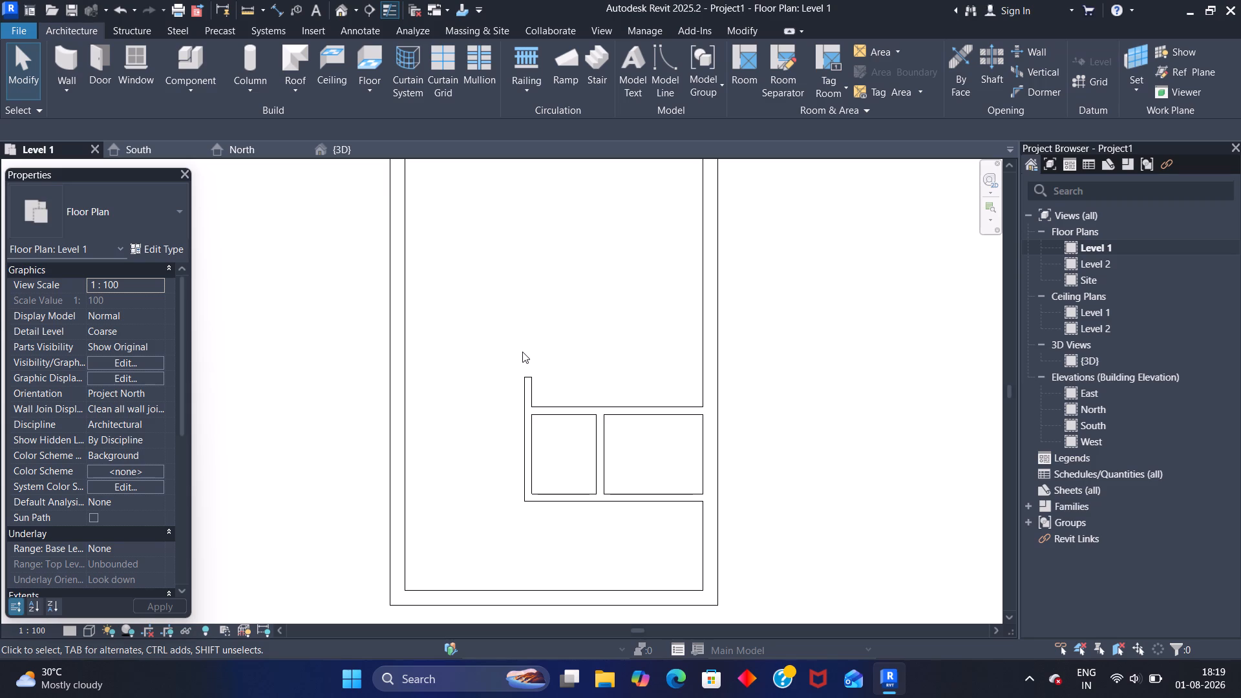
Inspect the perimeter walls and interior partitions from several angles in the 3D view.
double_click(1128, 361)
scroll(732, 310, "down", 5)
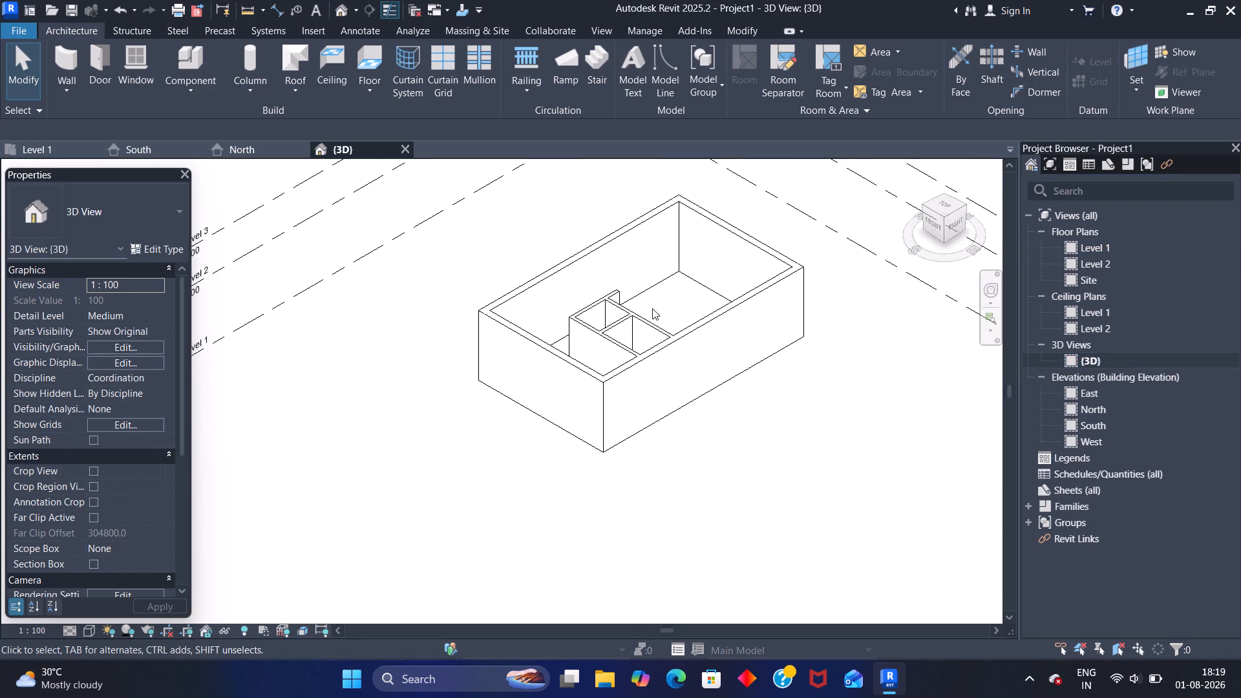
middle_click_drag(652, 301, 673, 431)
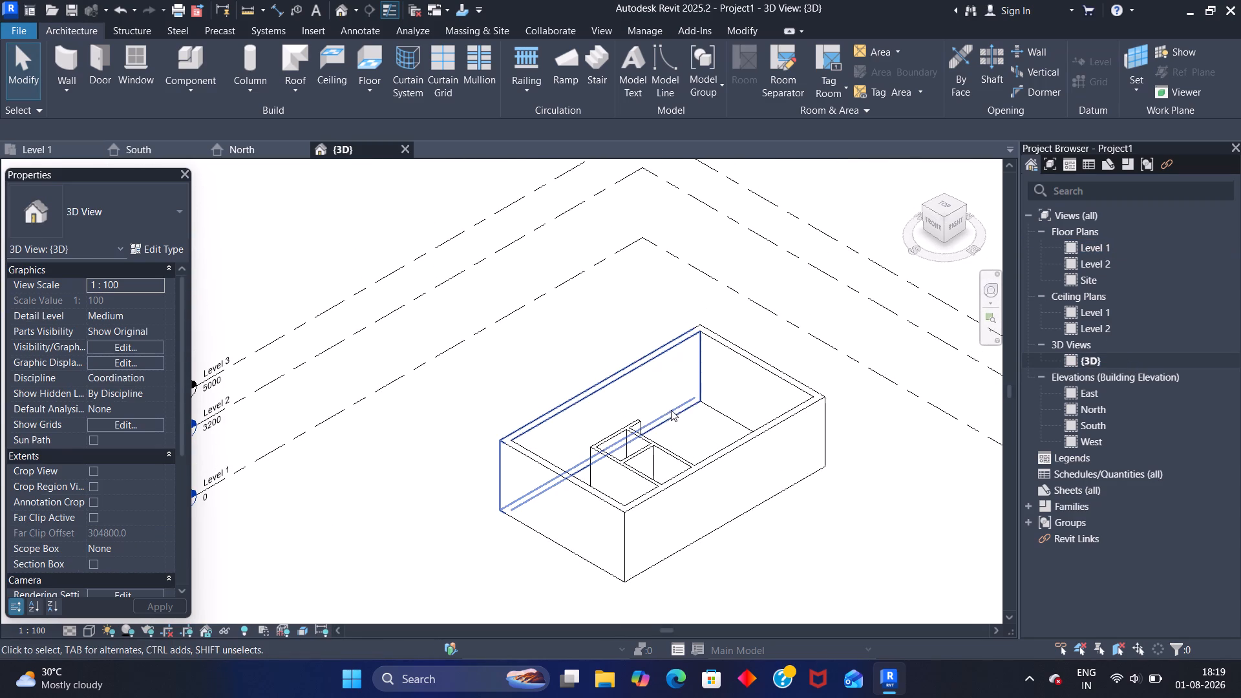
middle_click_drag(684, 405, 768, 468, "shift")
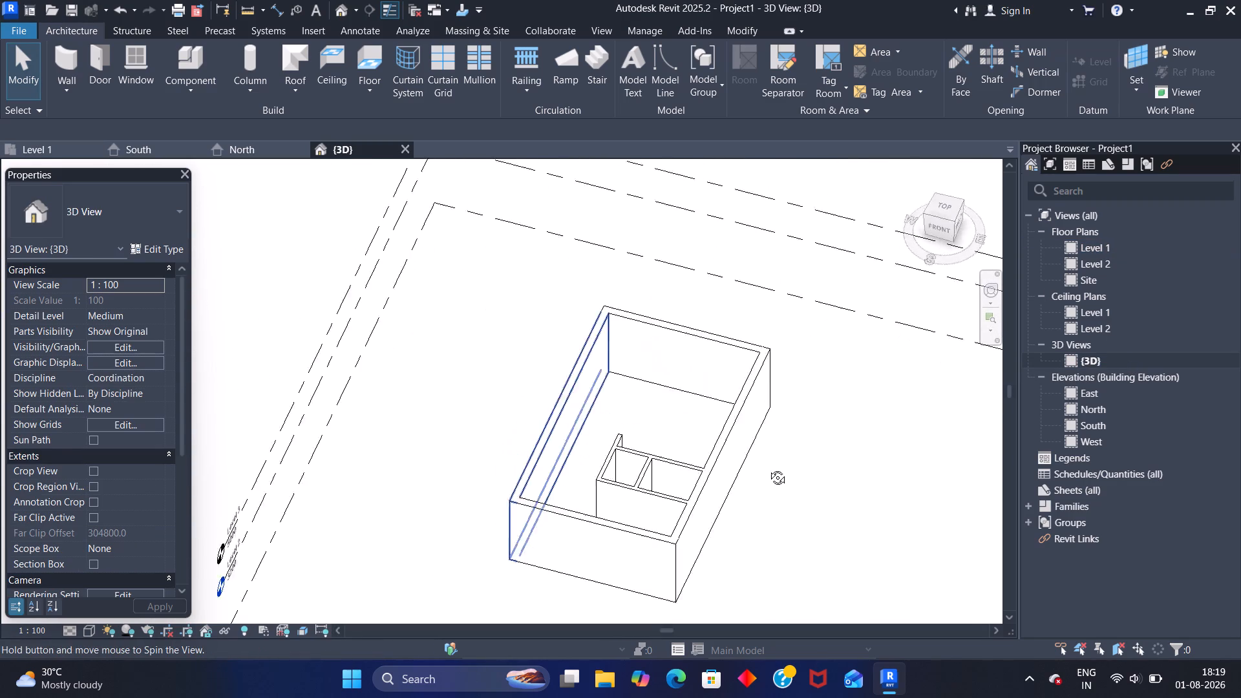
middle_click_drag(768, 468, 728, 511, "shift")
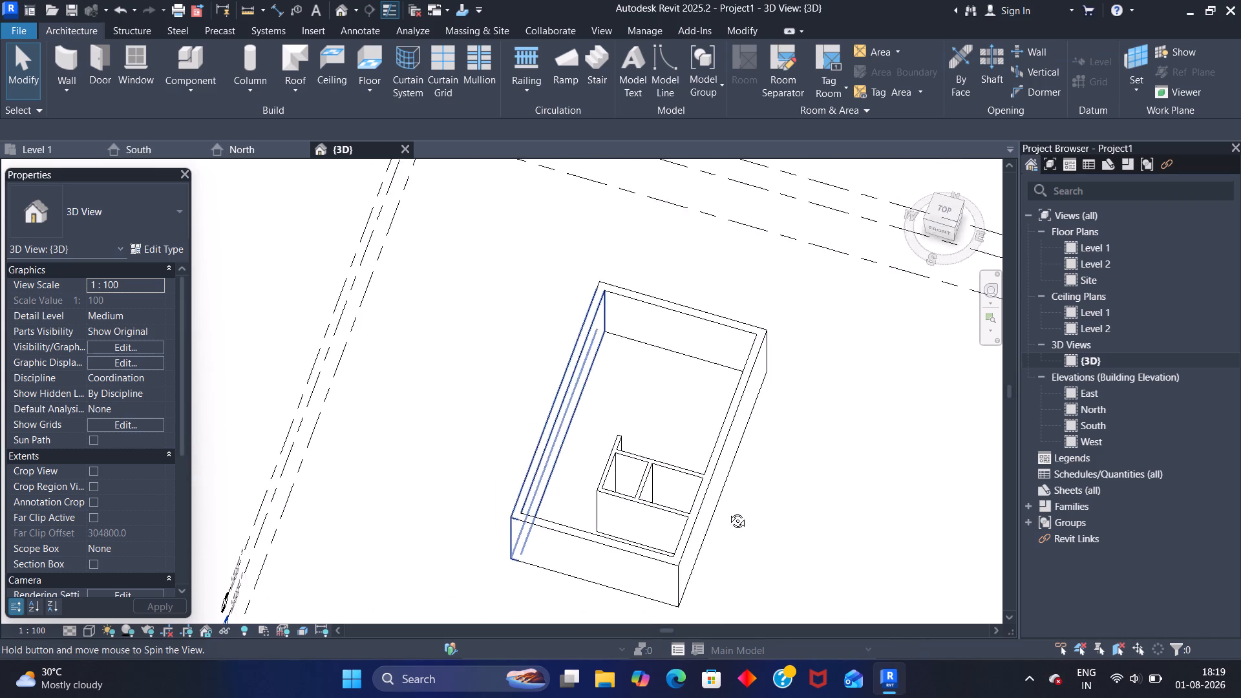
middle_click_drag(728, 511, 787, 401, "shift")
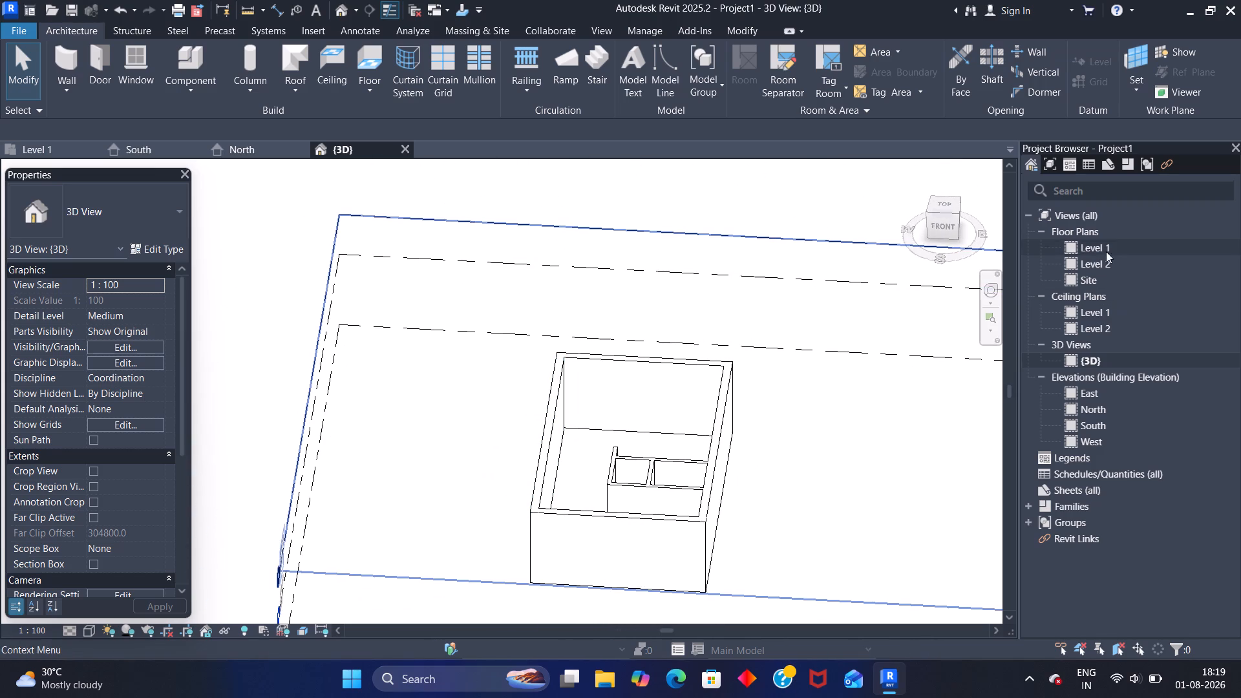
Return to the Level 1 floor plan and examine the partition layout and perimeter walls.
double_click(1116, 246)
double_click(1123, 248)
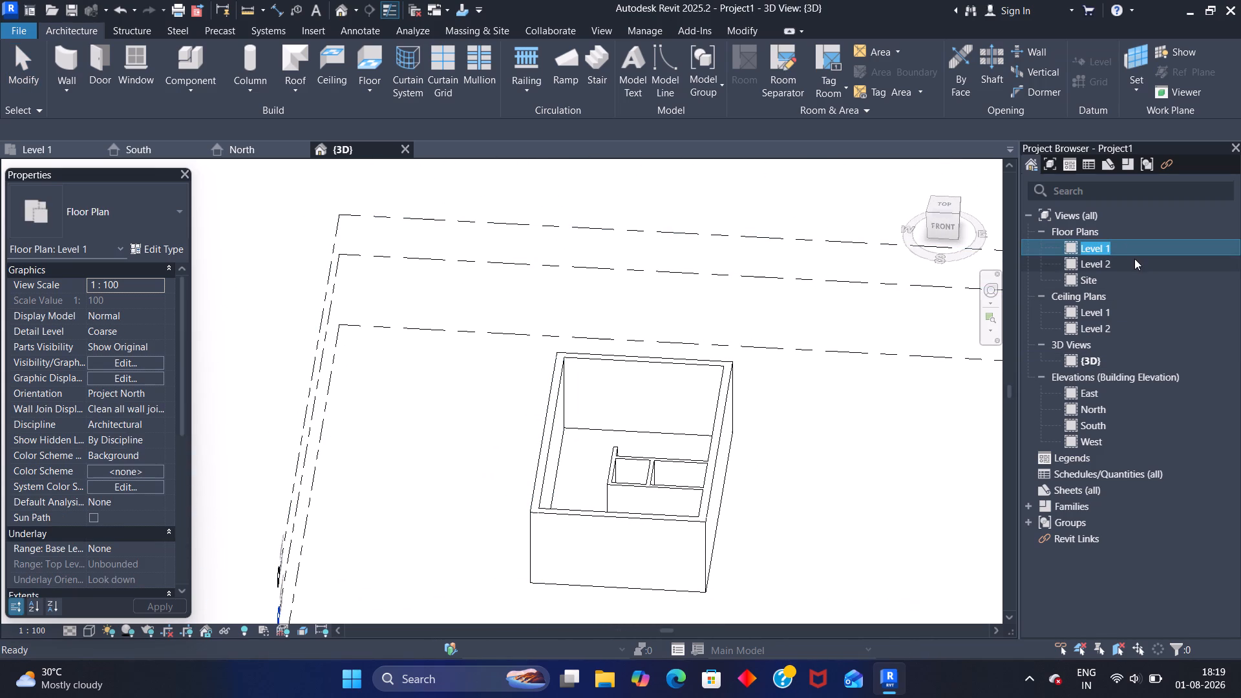
left_click(1136, 263)
left_click(1148, 266)
double_click(1149, 251)
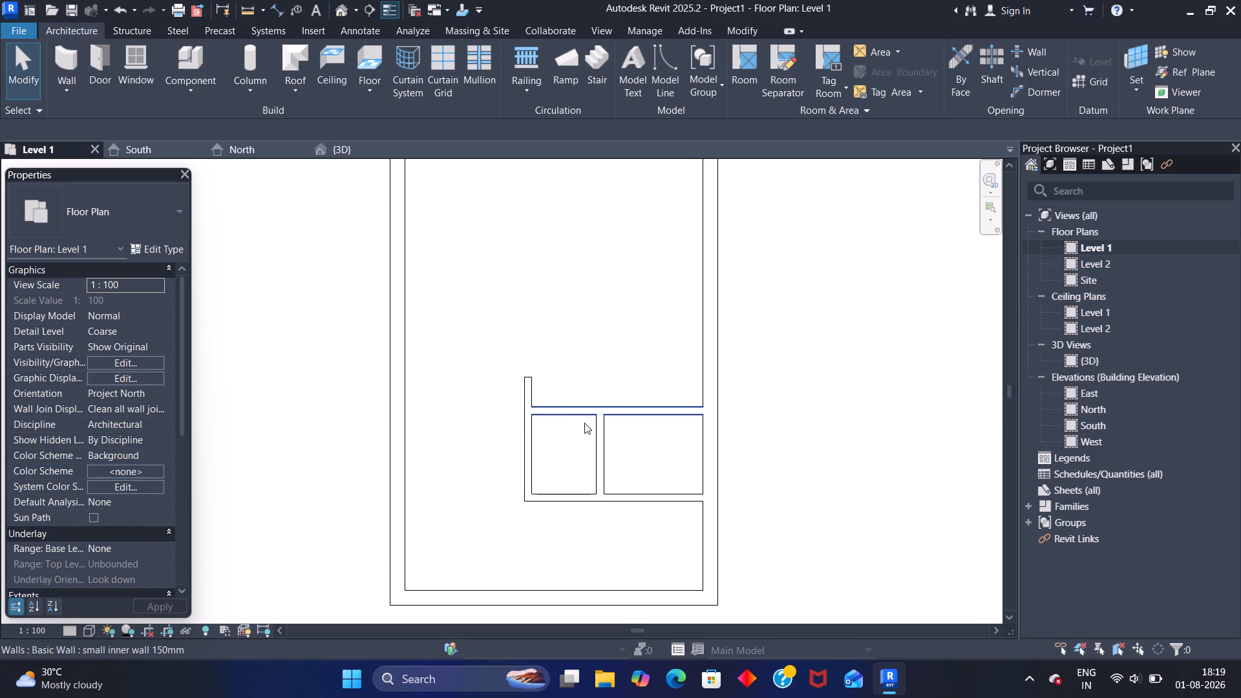
scroll(548, 328, "down", 3)
middle_click_drag(536, 316, 495, 357)
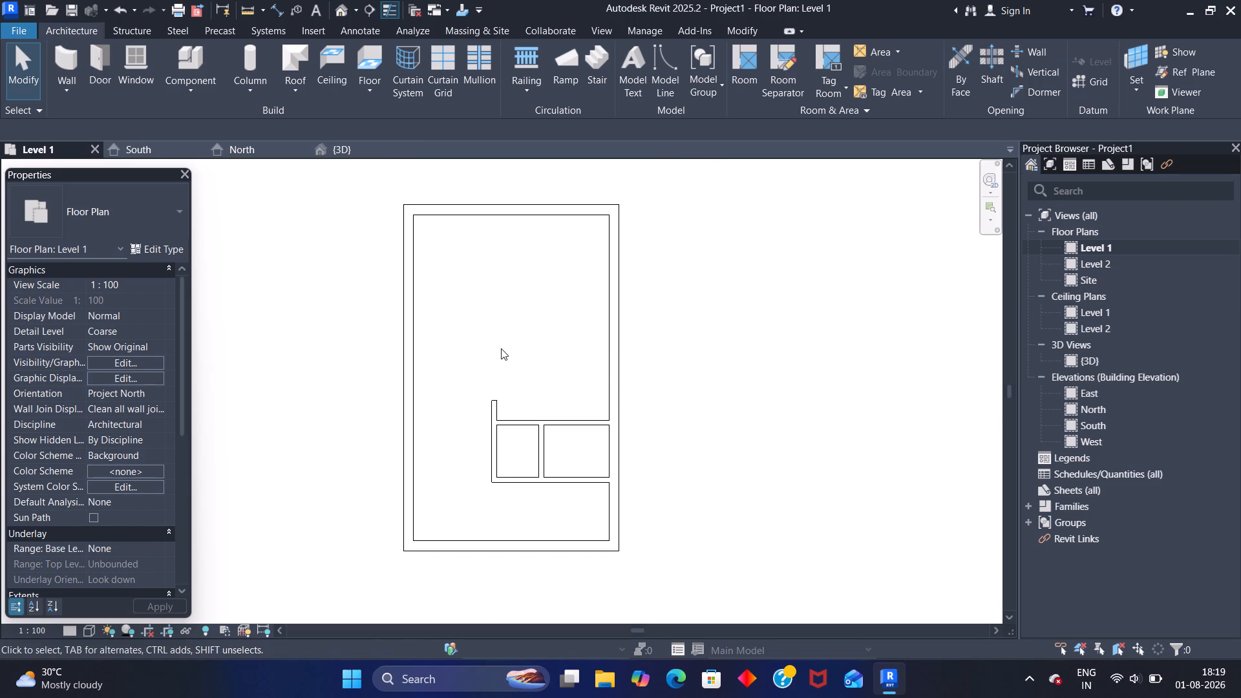
scroll(524, 335, "up", 1)
scroll(591, 406, "up", 1)
scroll(586, 485, "up", 2)
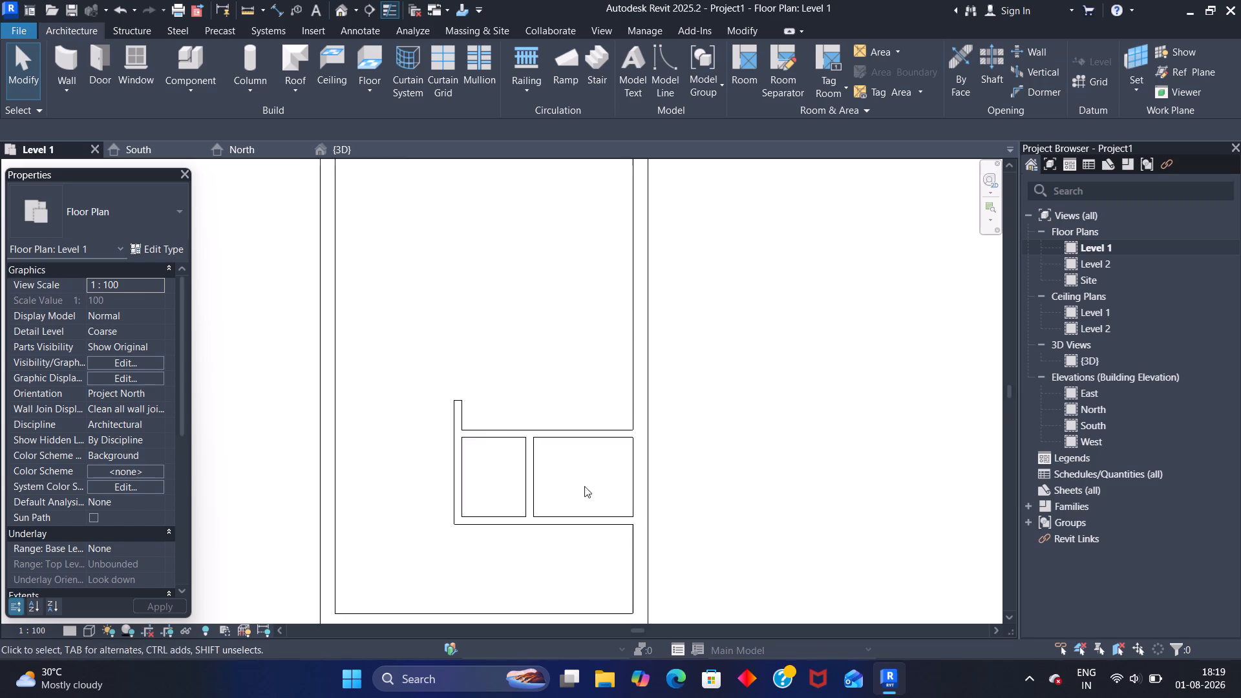
scroll(584, 486, "up", 13)
scroll(486, 303, "up", 4)
scroll(586, 343, "down", 2)
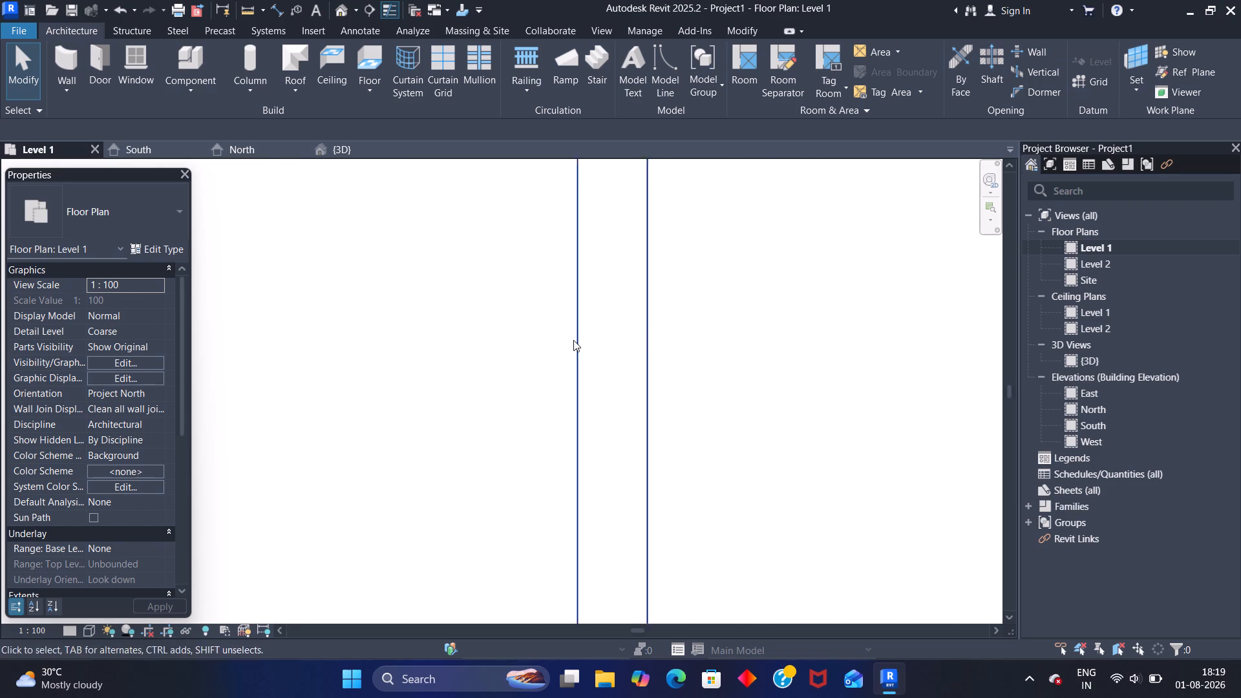
scroll(573, 340, "down", 11)
scroll(550, 336, "up", 1)
scroll(540, 337, "down", 10)
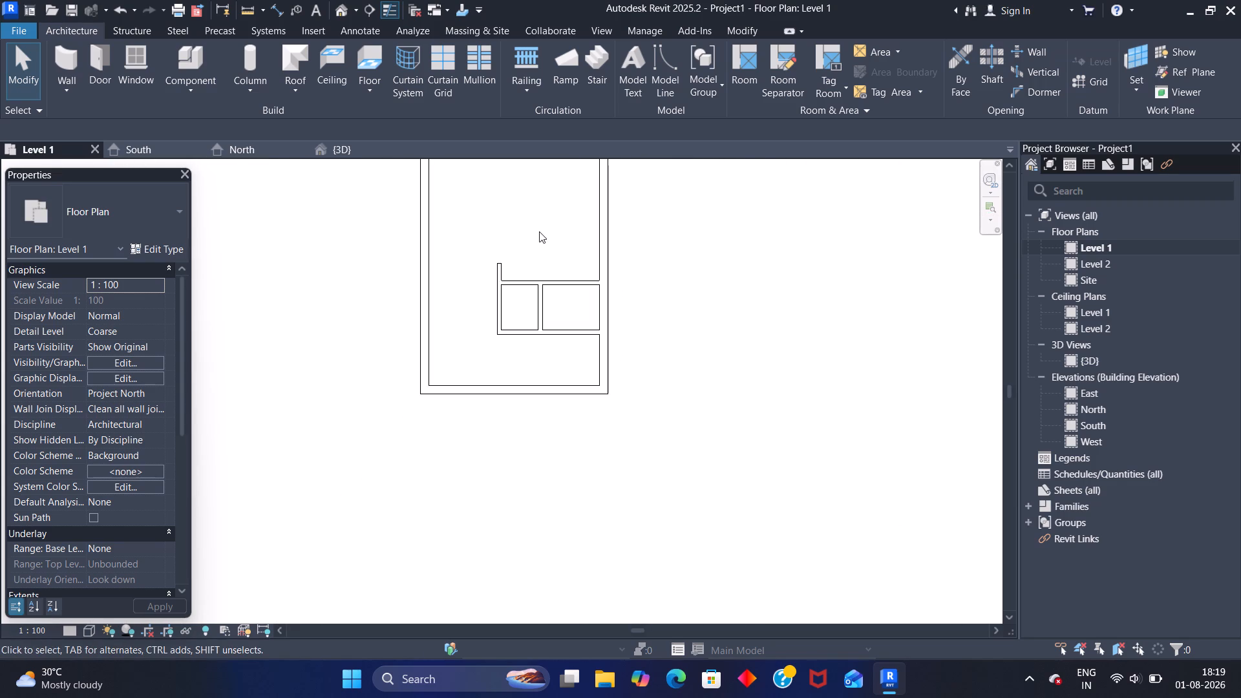
scroll(539, 231, "down", 1)
middle_click_drag(524, 241, 531, 368)
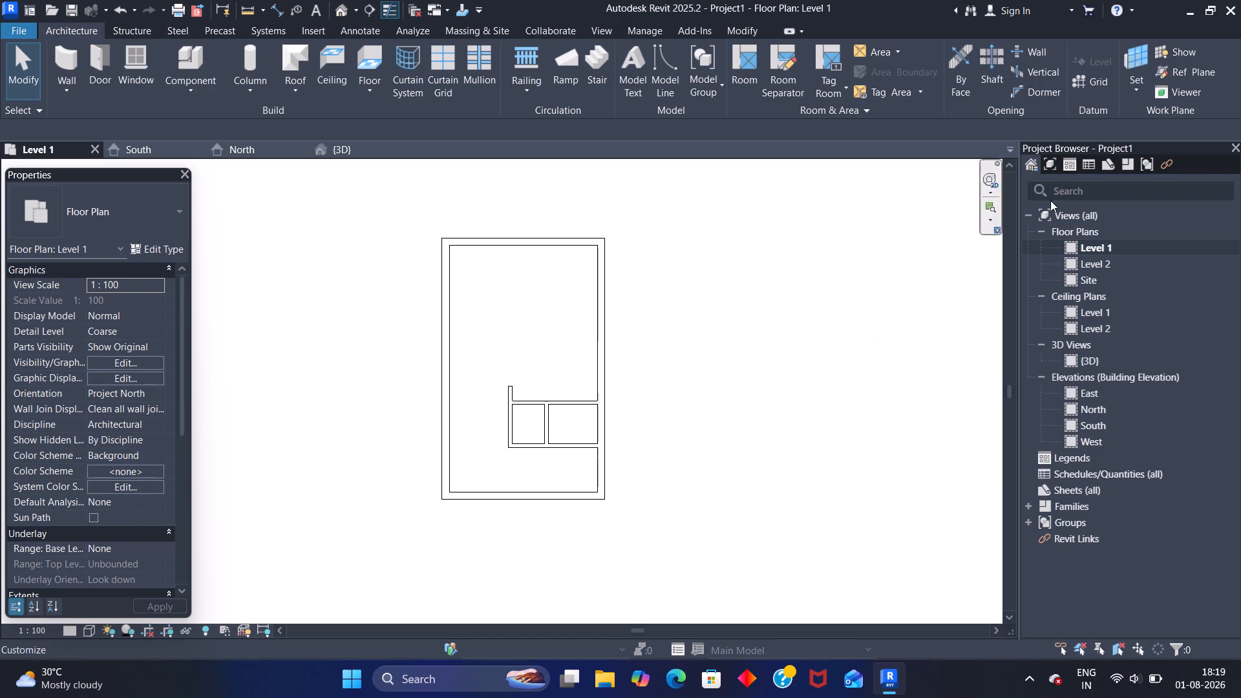
Open the Level 2 floor plan.
double_click(1157, 264)
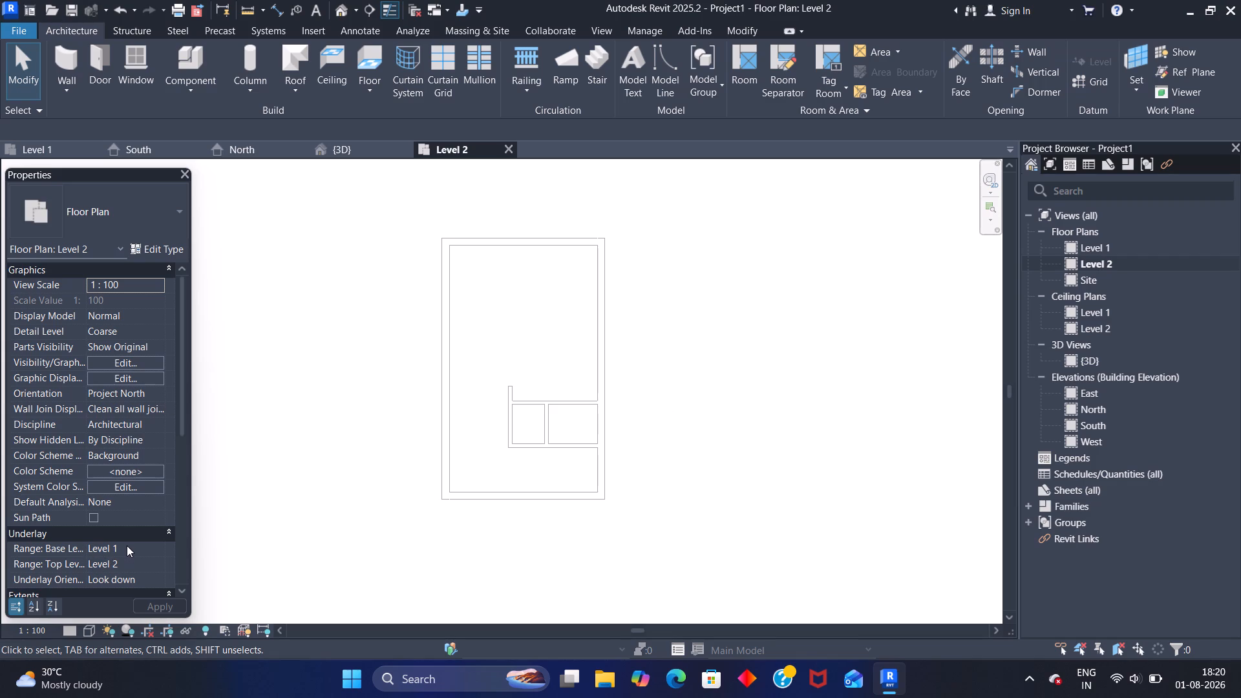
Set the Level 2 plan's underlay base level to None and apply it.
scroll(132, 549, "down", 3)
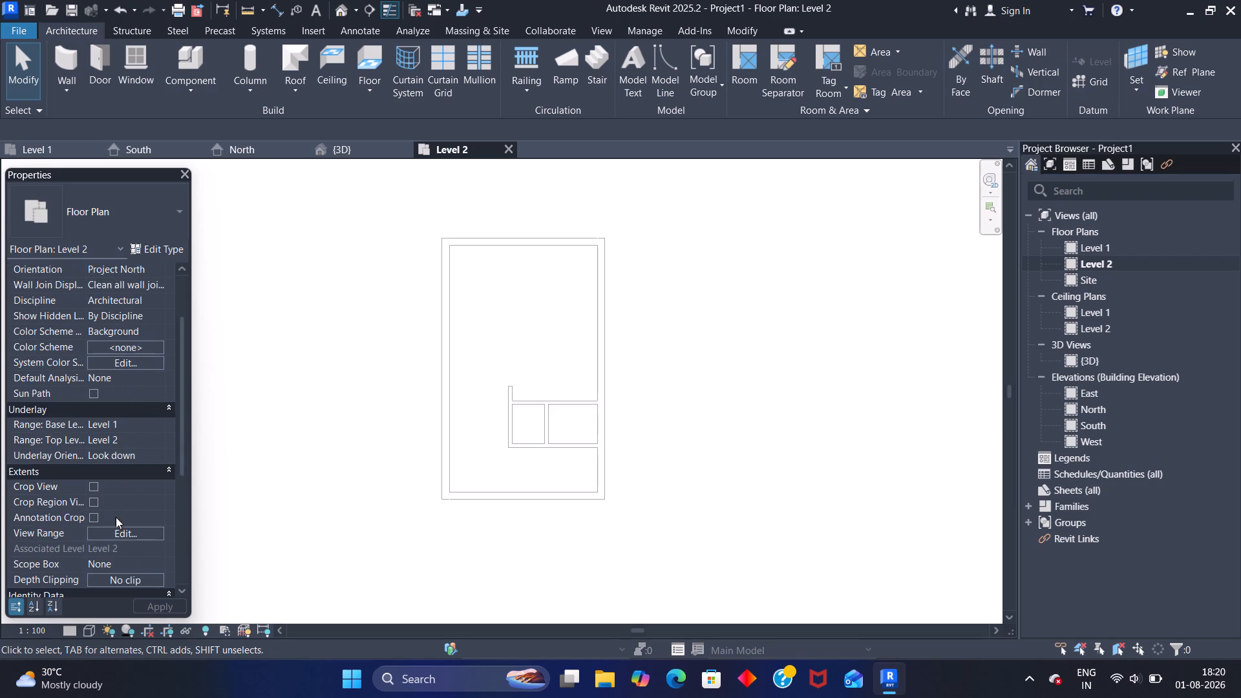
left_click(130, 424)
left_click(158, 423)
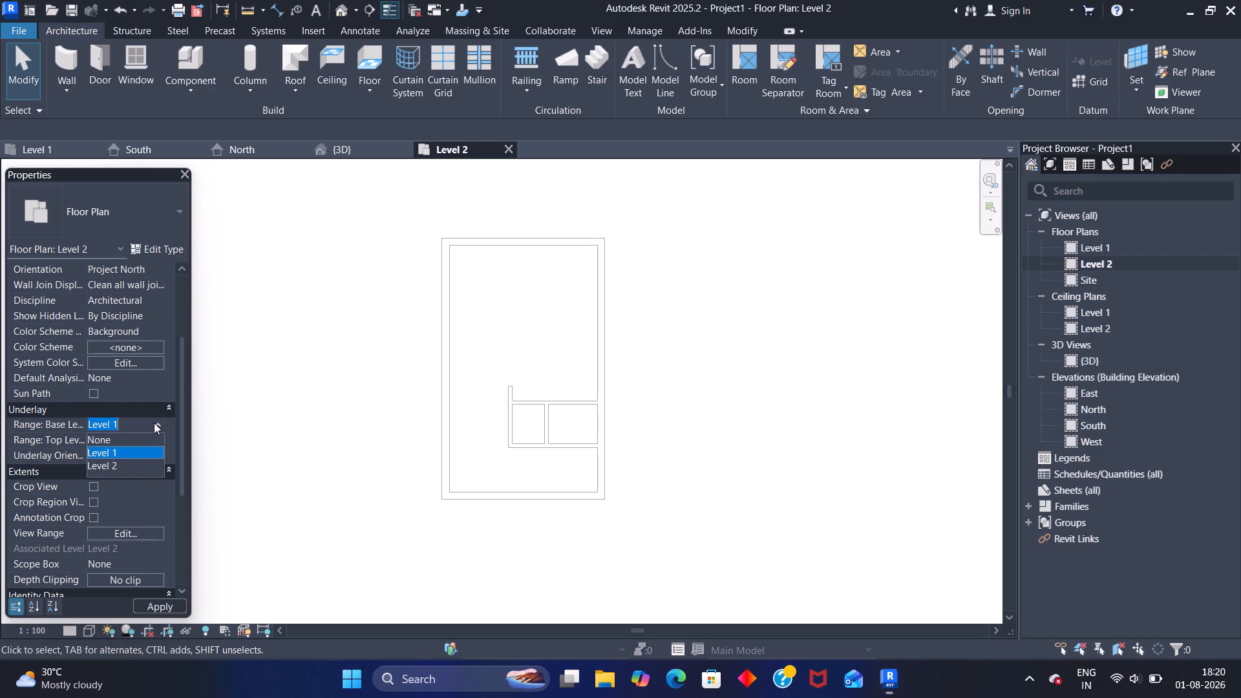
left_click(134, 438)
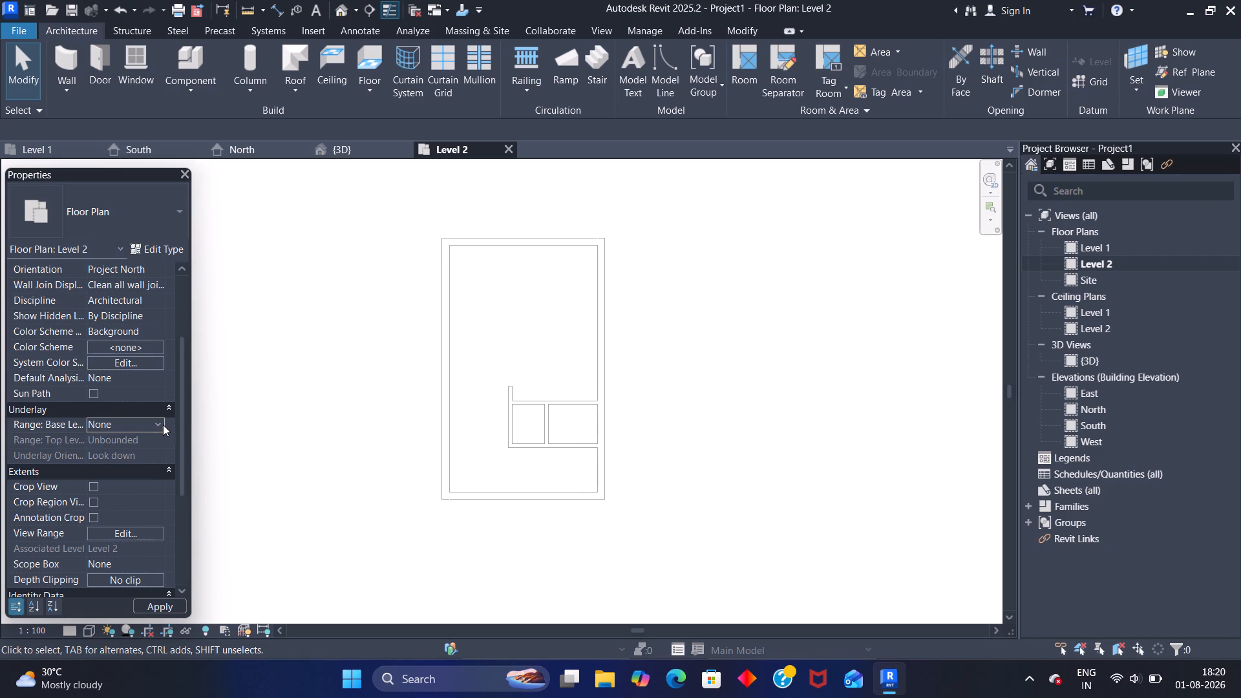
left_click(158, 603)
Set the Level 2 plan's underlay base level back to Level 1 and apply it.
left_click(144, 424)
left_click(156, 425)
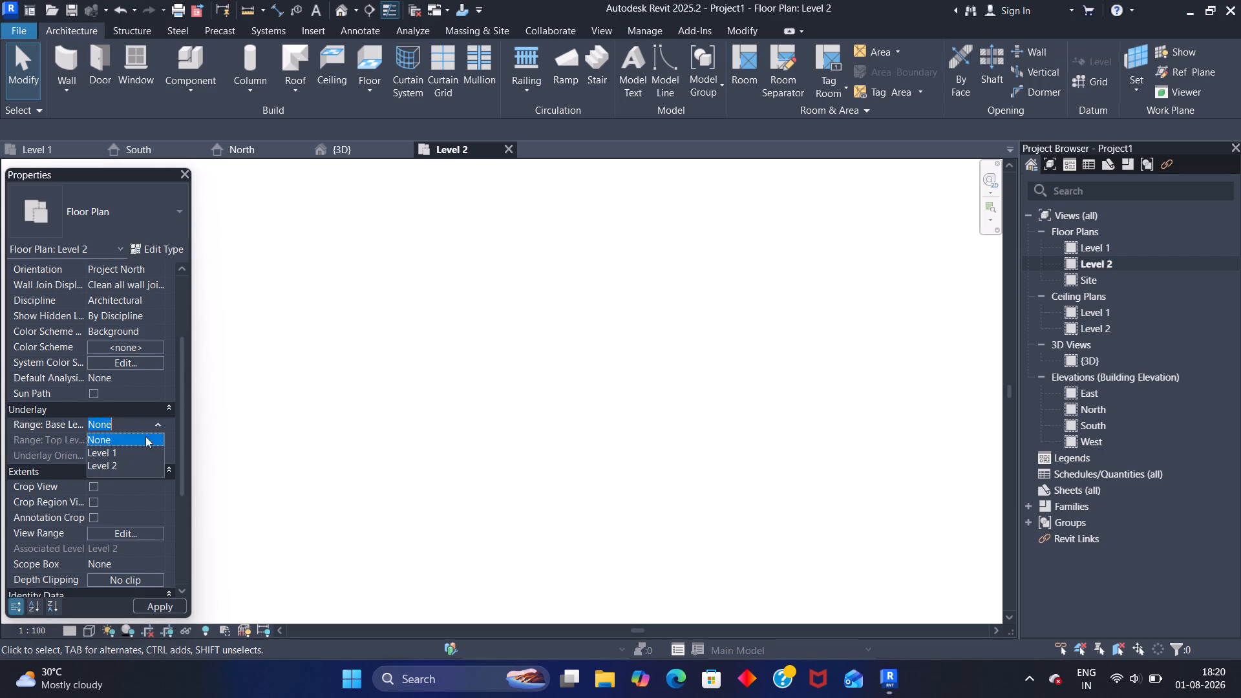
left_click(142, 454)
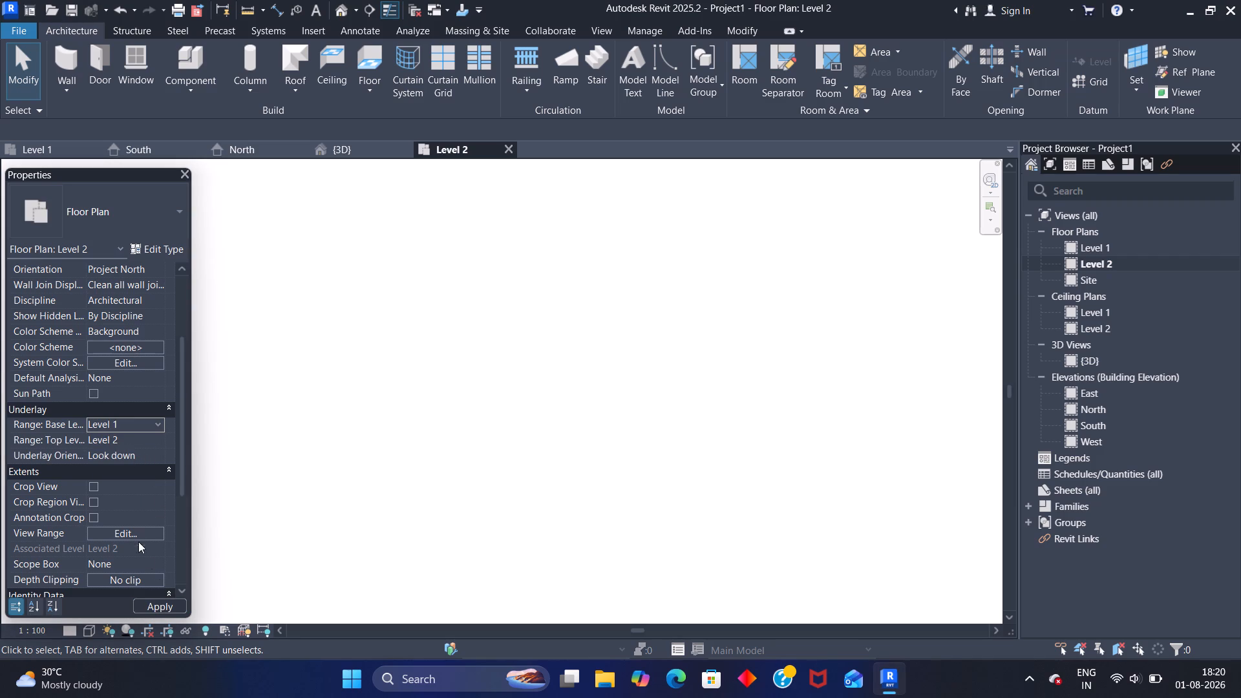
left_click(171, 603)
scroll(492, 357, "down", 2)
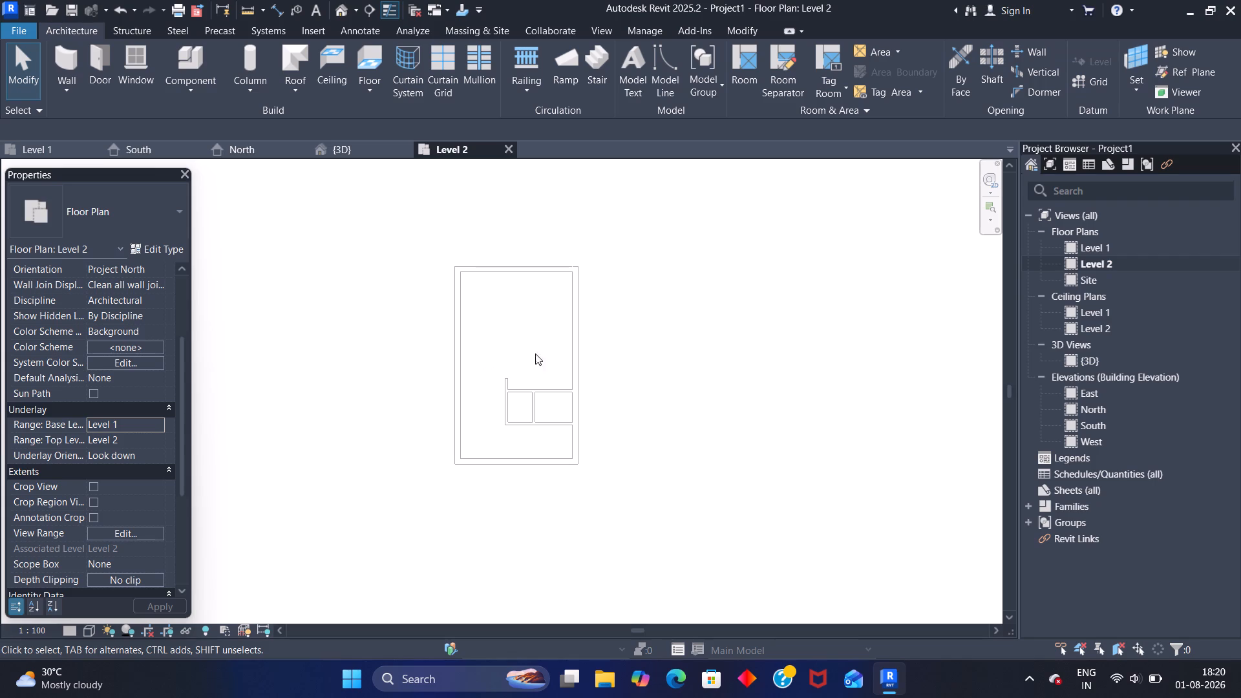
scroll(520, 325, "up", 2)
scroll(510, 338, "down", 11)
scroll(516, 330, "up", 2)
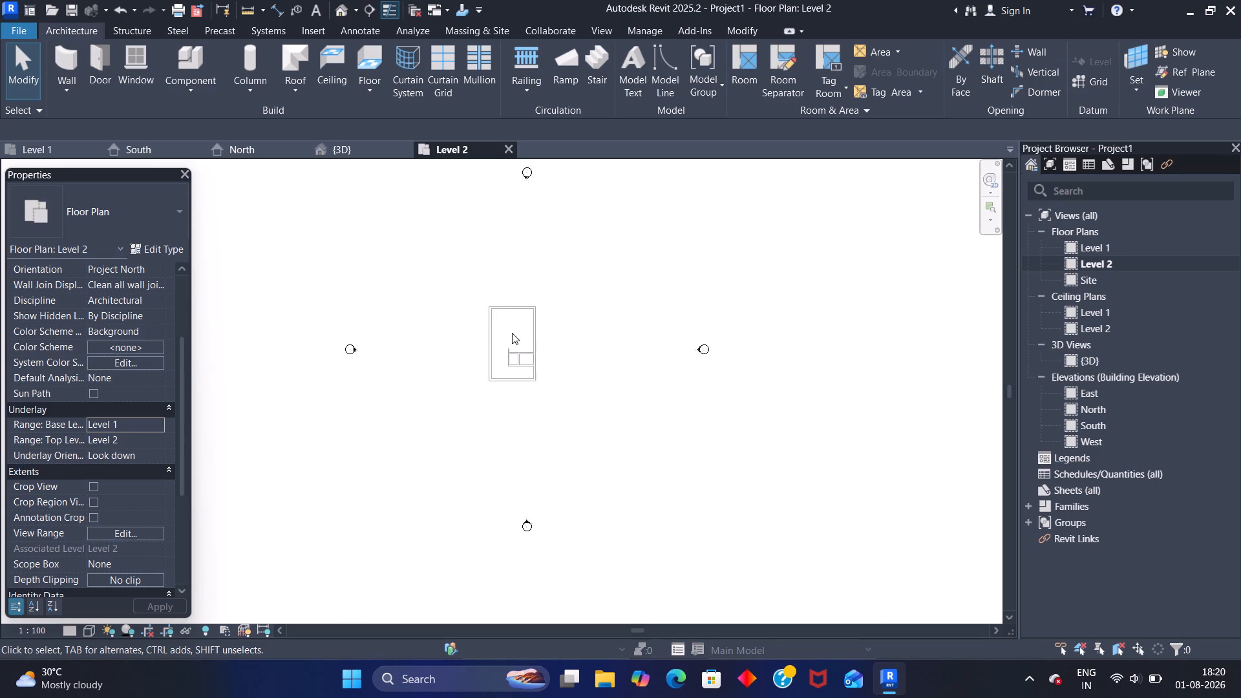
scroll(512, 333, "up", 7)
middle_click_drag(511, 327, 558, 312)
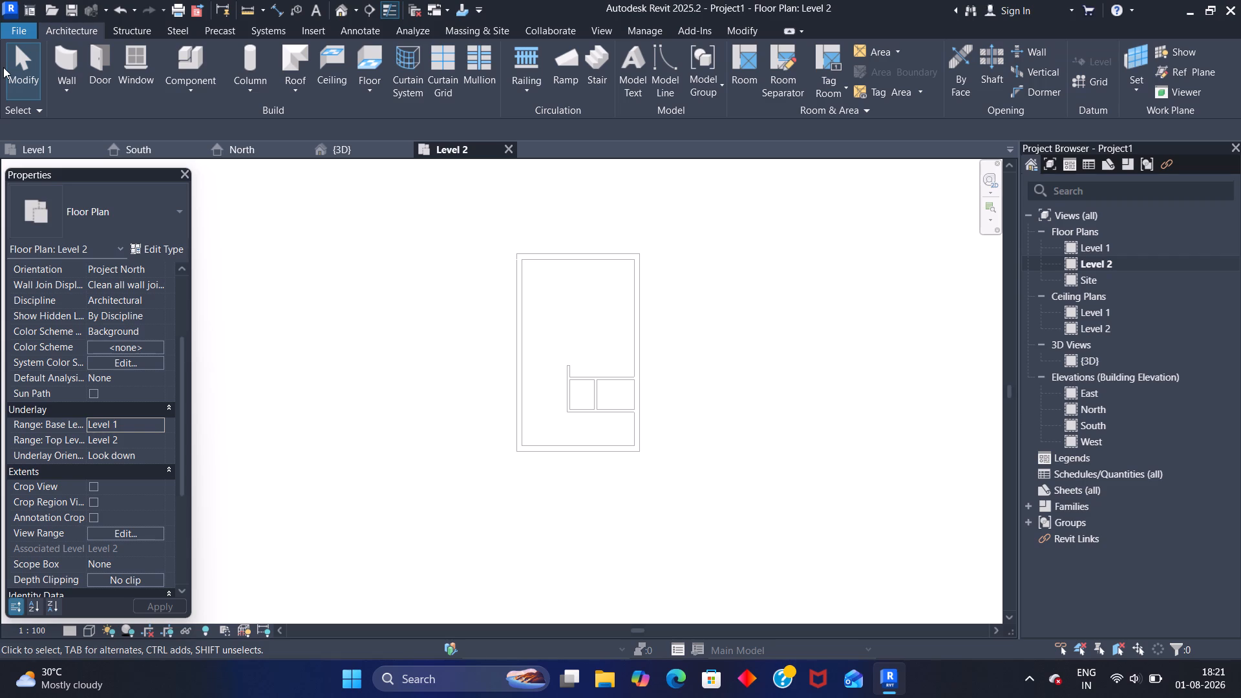
Start the Wall tool on Level 2 and choose the Basic Wall type Generic - 300mm.
left_click(68, 63)
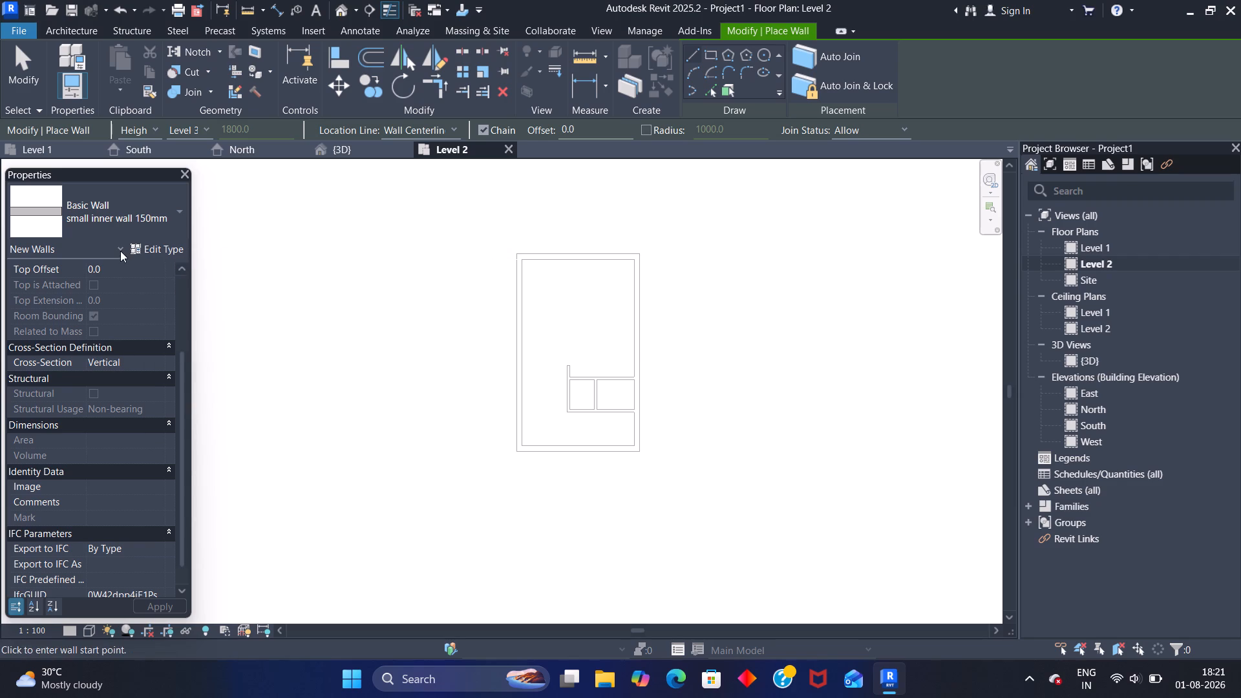
left_click(181, 209)
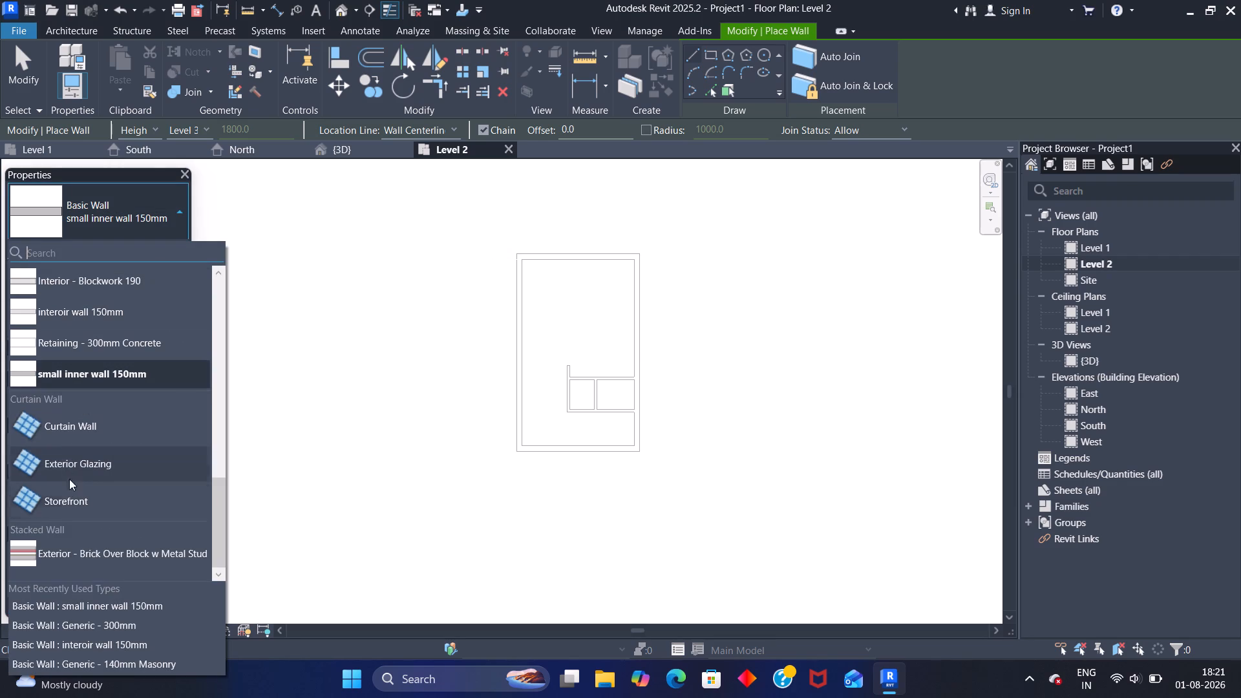
scroll(78, 403, "down", 7)
scroll(91, 454, "down", 11)
scroll(101, 483, "up", 4)
scroll(96, 426, "up", 8)
scroll(65, 350, "up", 2)
scroll(69, 339, "down", 4)
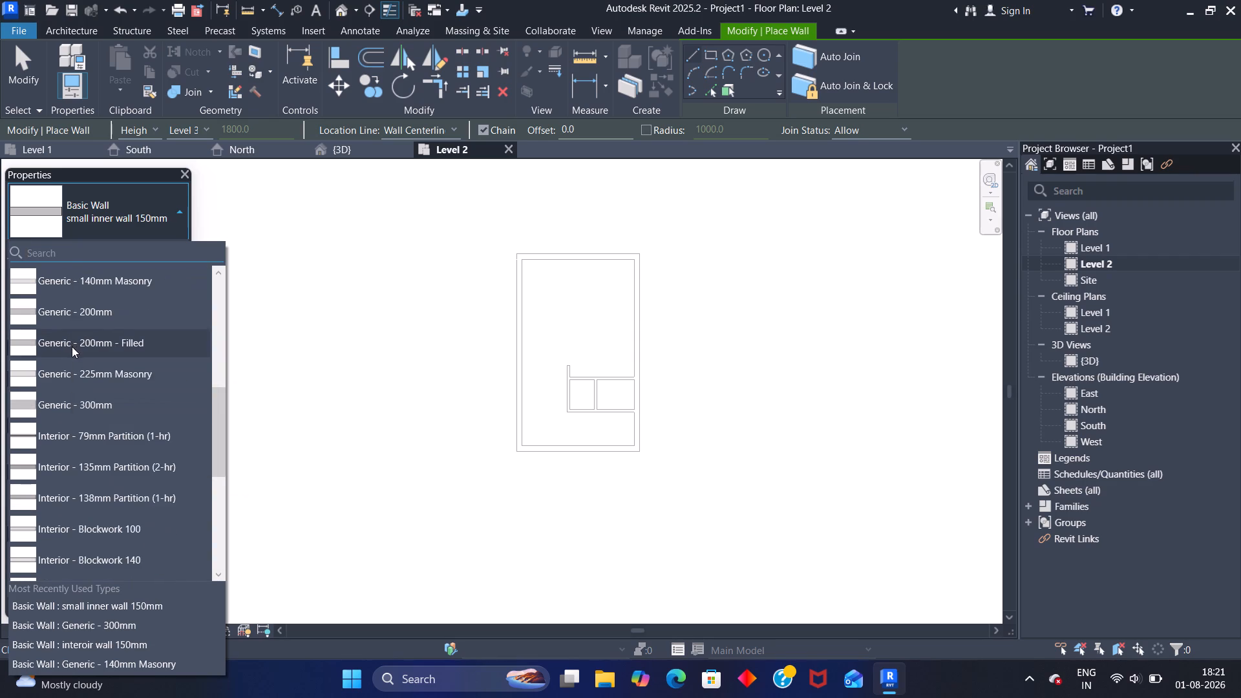
scroll(72, 347, "down", 3)
scroll(70, 350, "up", 1)
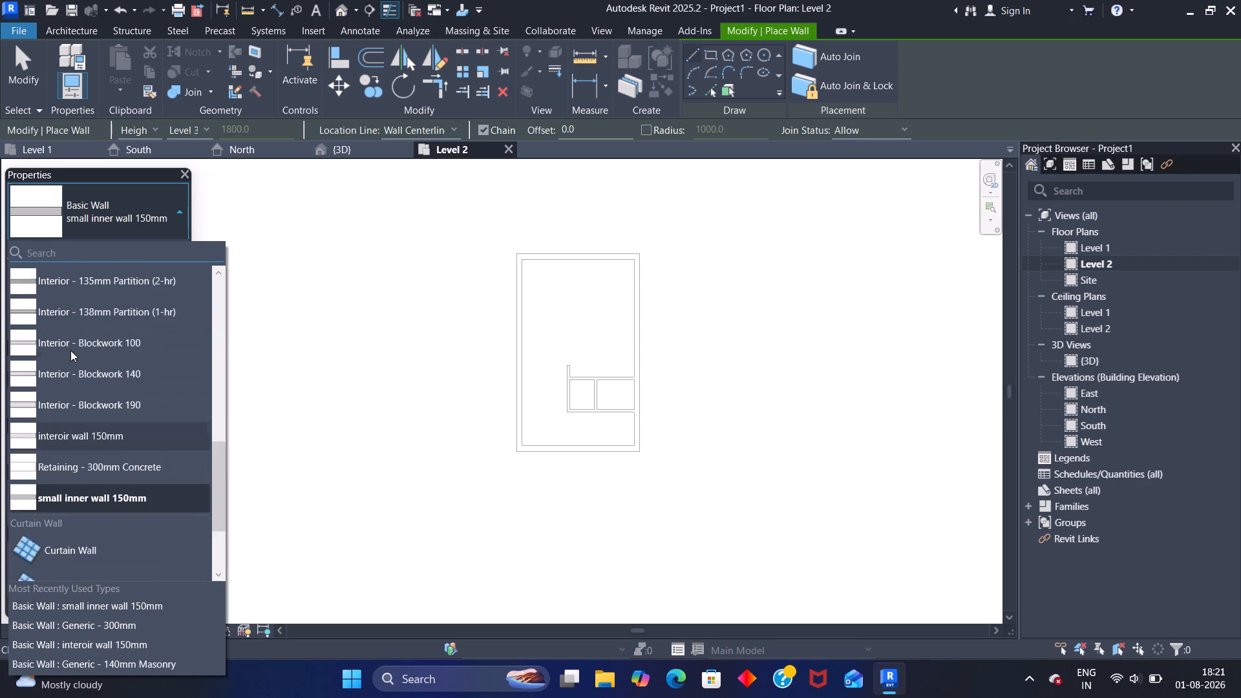
scroll(70, 350, "up", 5)
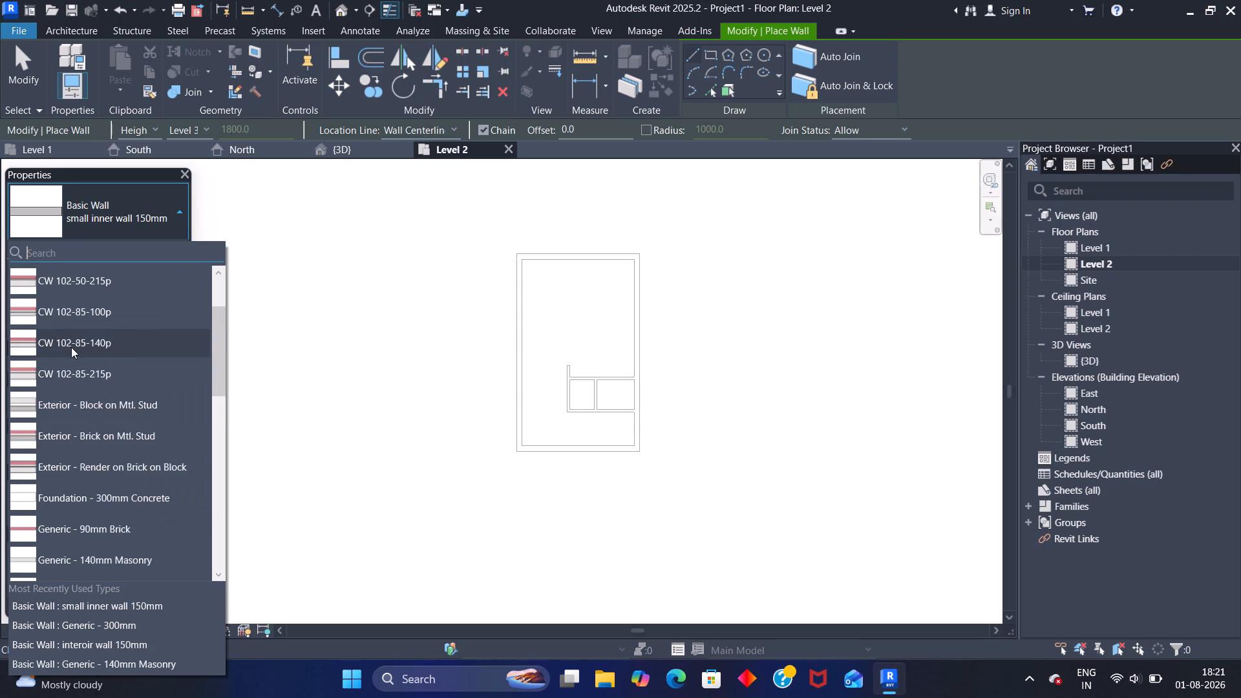
scroll(69, 351, "down", 3)
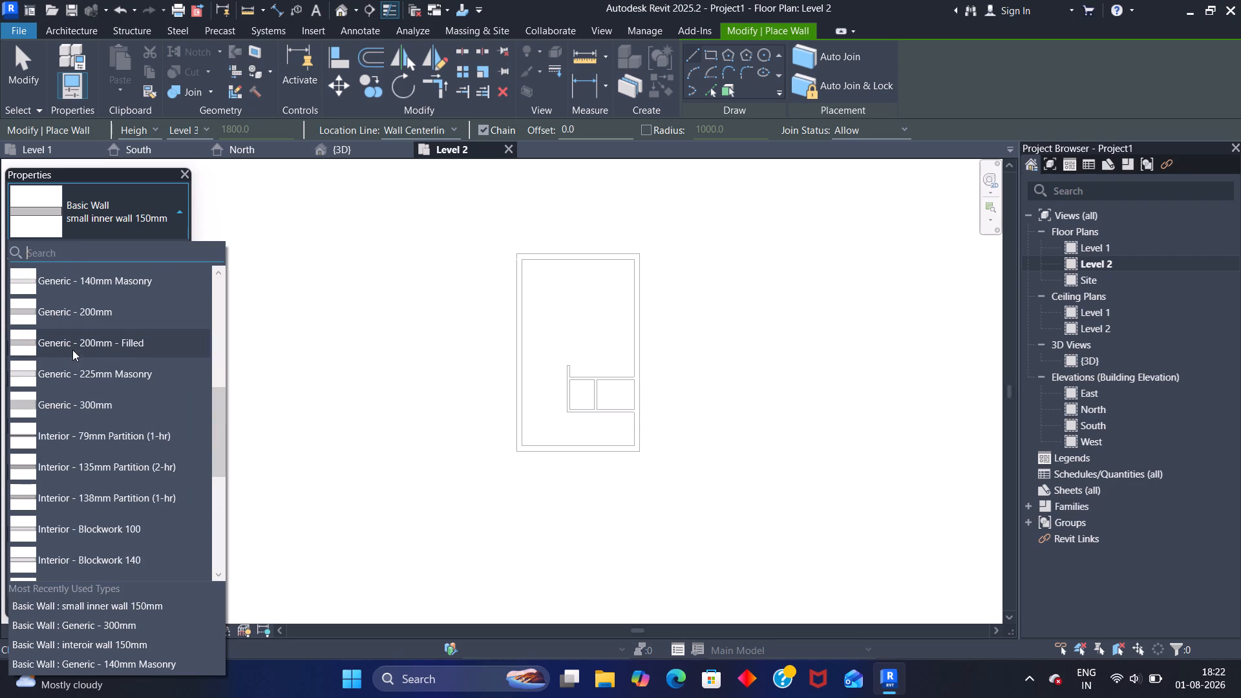
left_click_drag(98, 404, 103, 413)
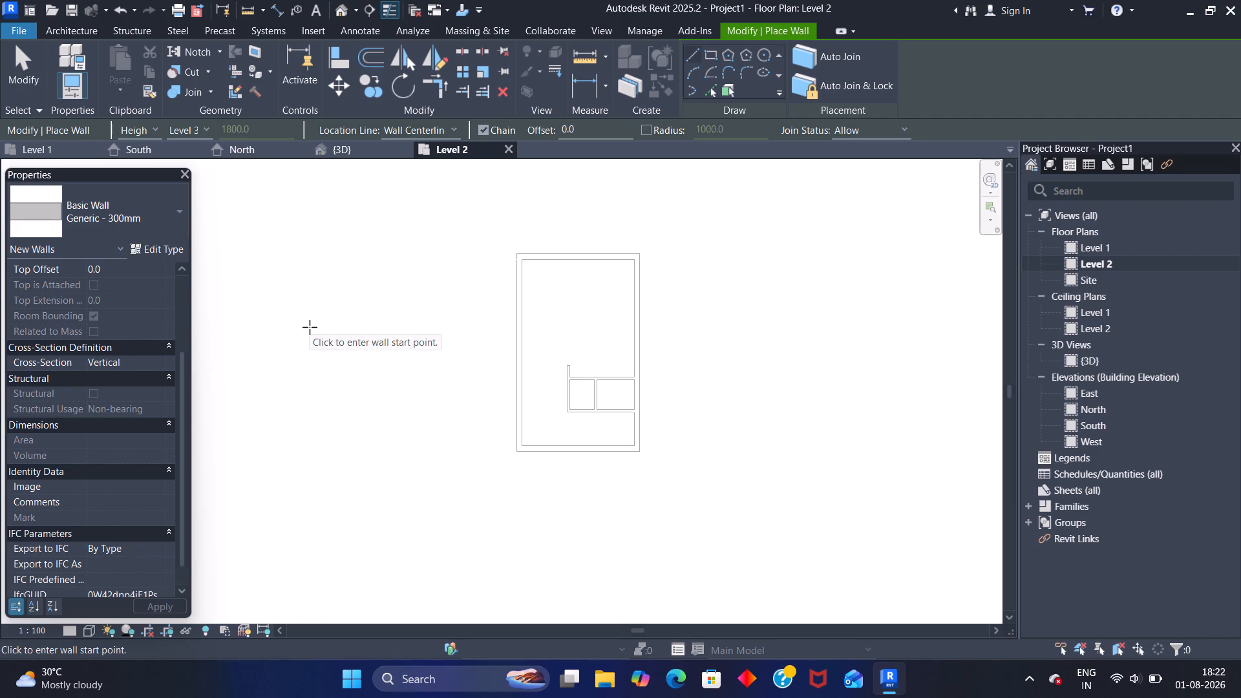
Draw a rectangle of walls up to Level 3, about 7400 x 13500 mm, overlapping the Level 1 outline and offset to its northwest.
left_click(710, 50)
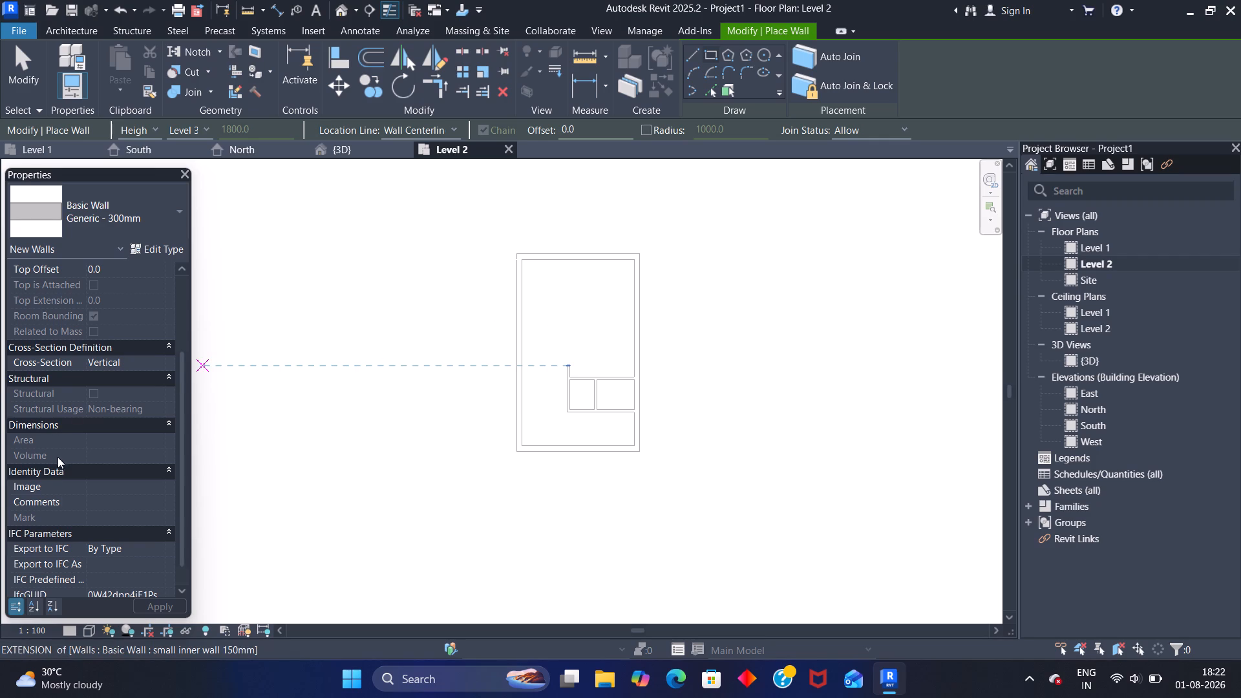
scroll(99, 339, "up", 8)
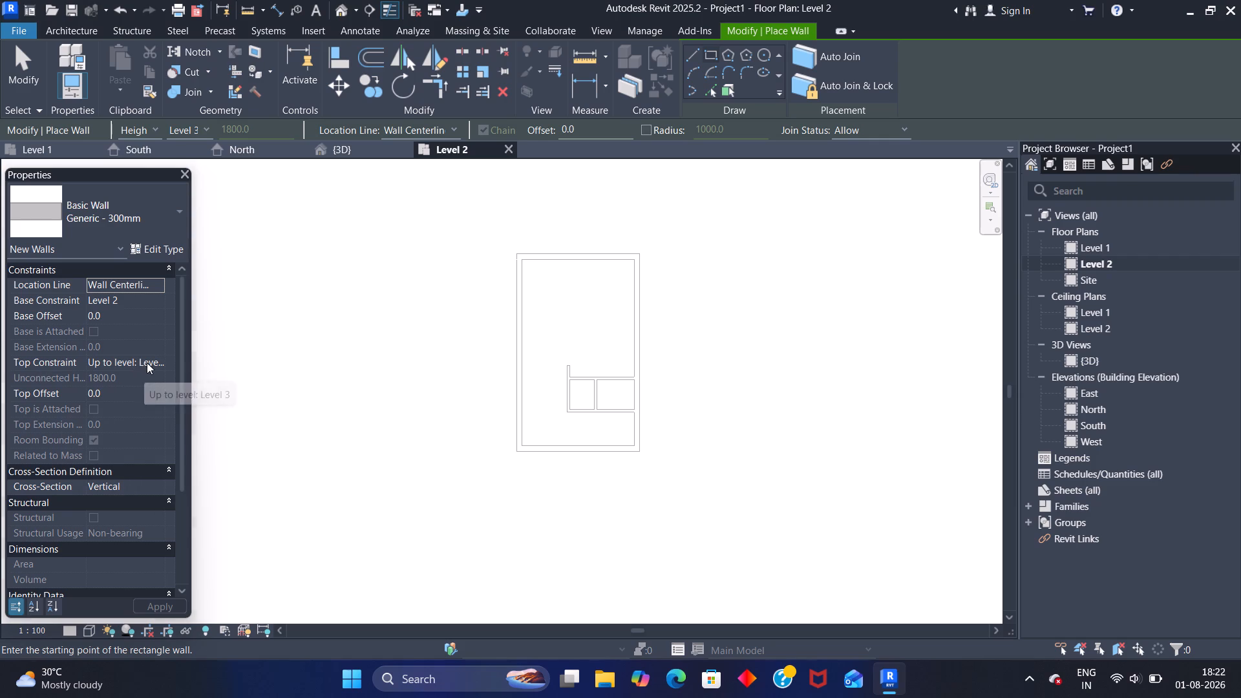
left_click(147, 363)
left_click(158, 360)
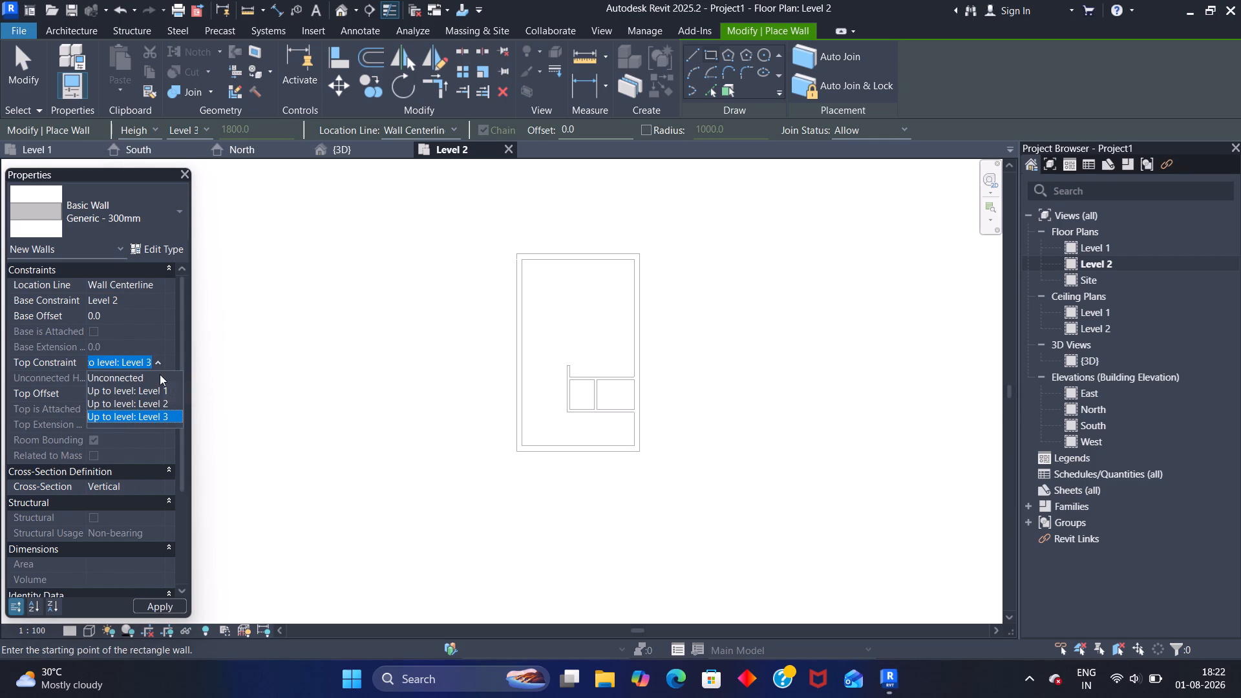
left_click(159, 363)
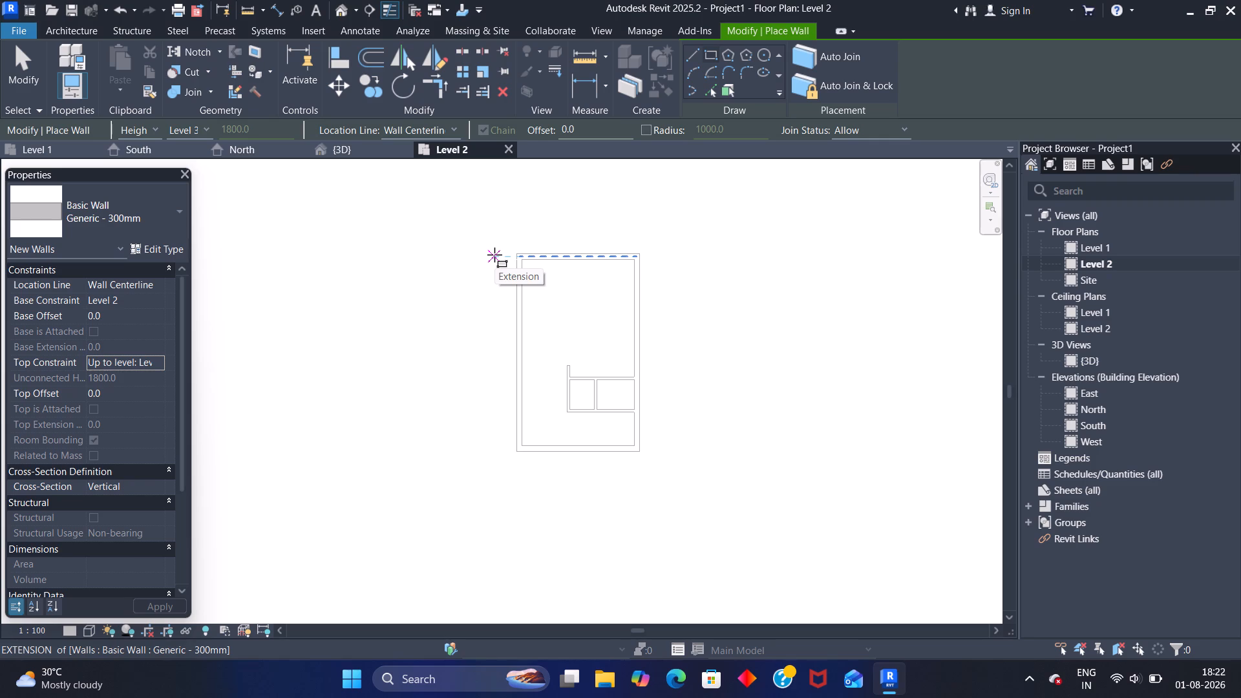
left_click(618, 227)
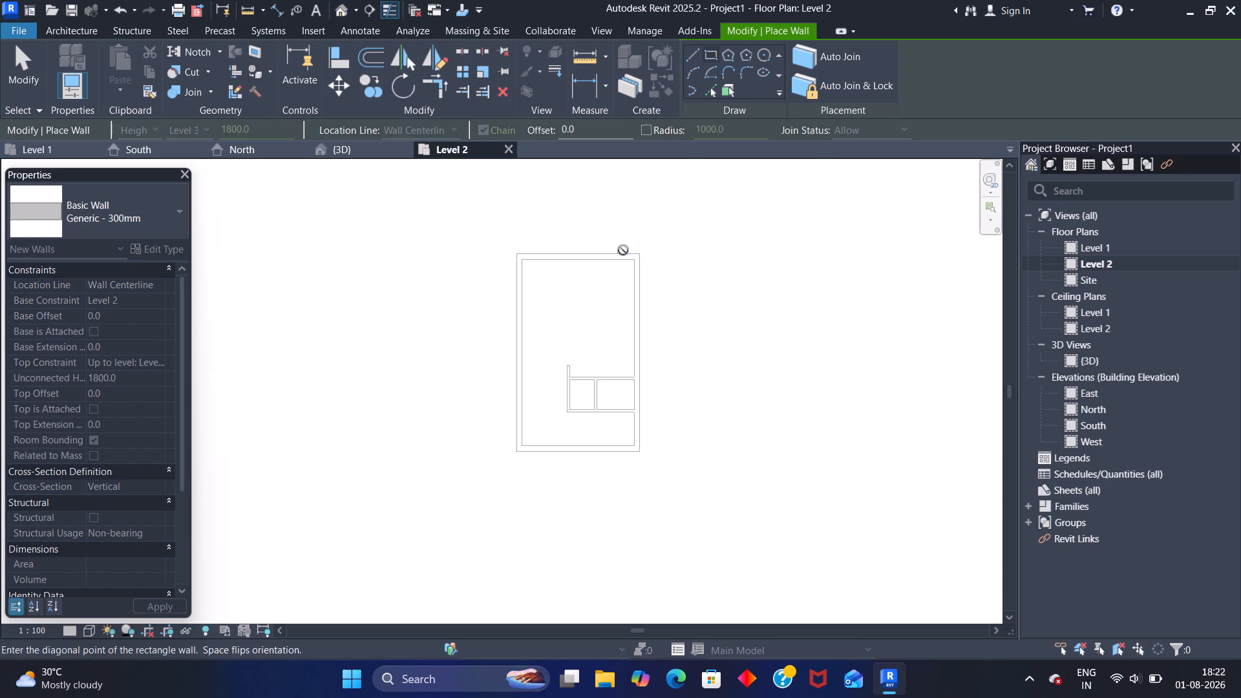
left_click(480, 481)
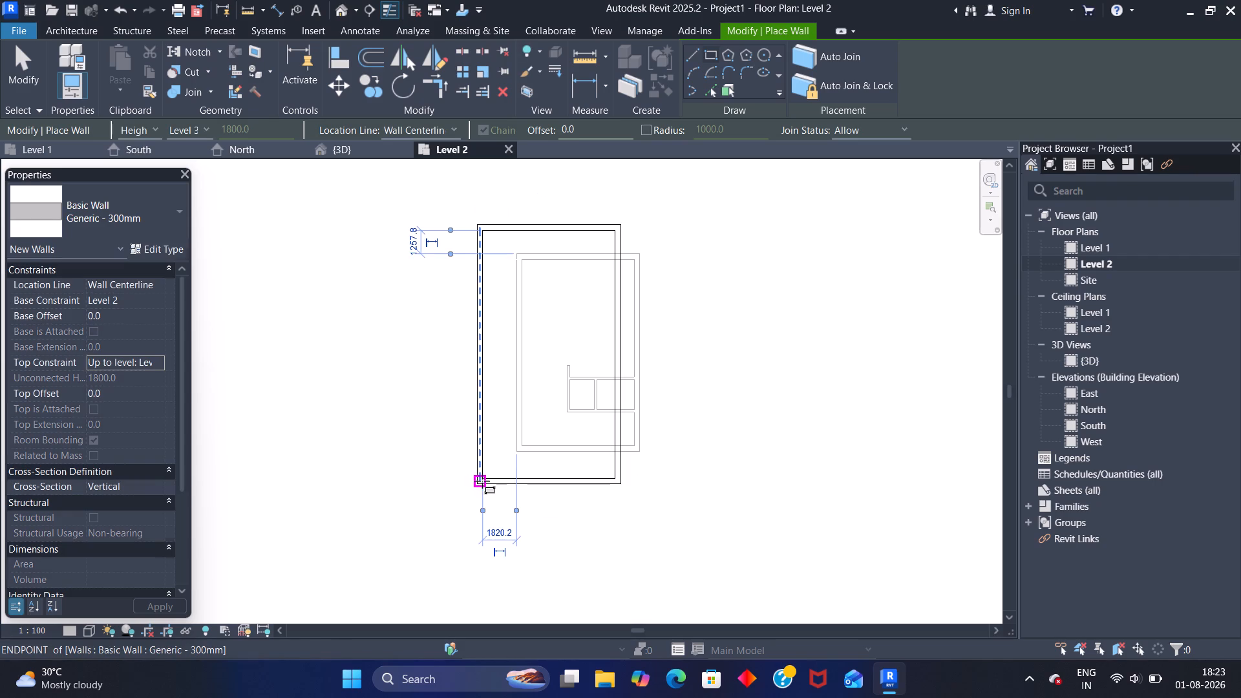
key("Escape")
key("Escape")
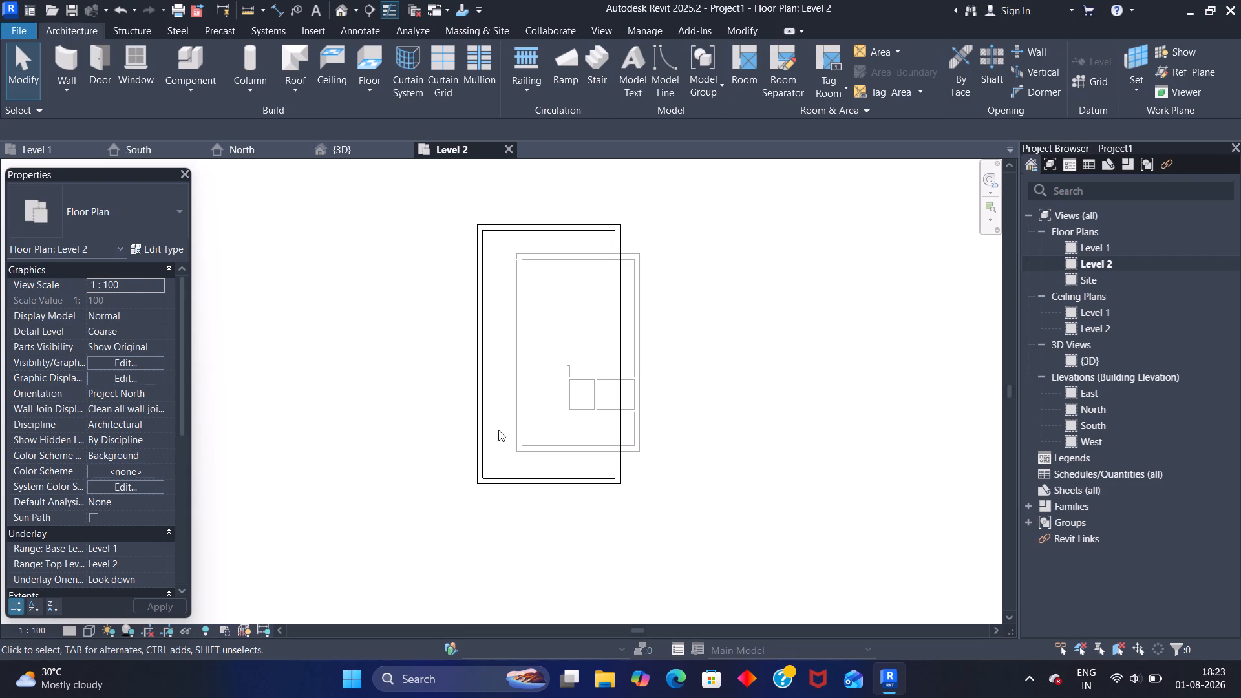
Set the north Level 2 wall's distance from the Level 1 north wall to 1000 mm.
left_click(547, 227)
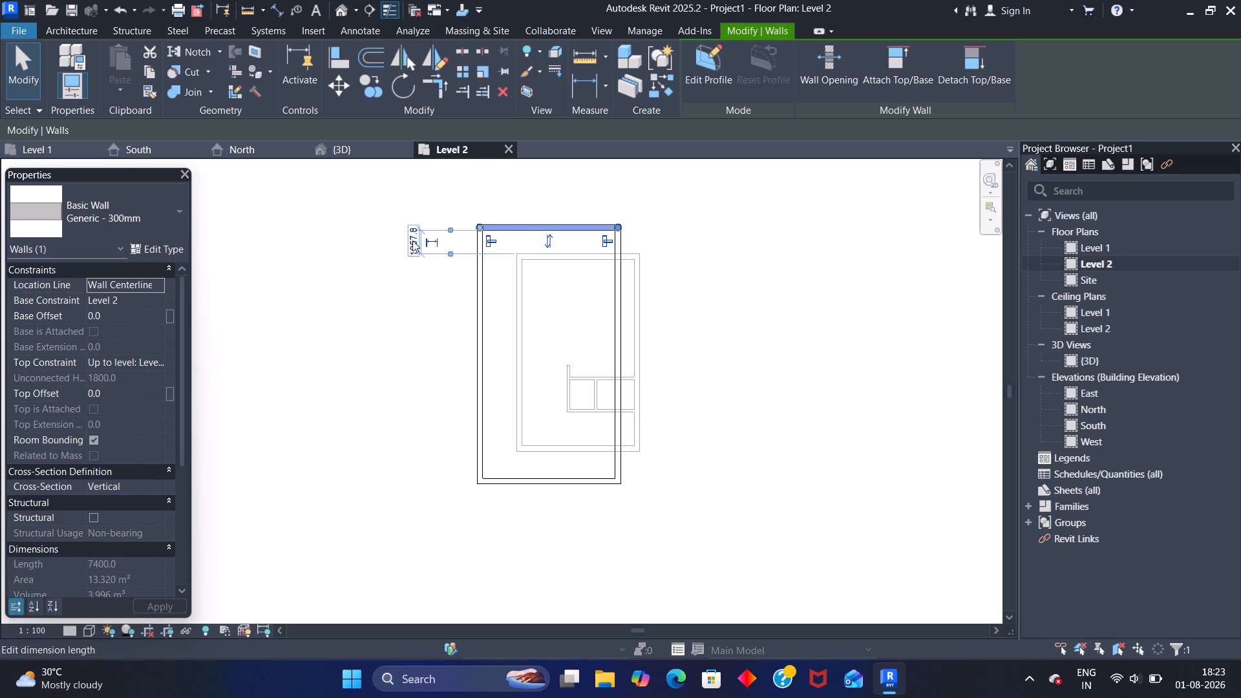
scroll(419, 240, "up", 7)
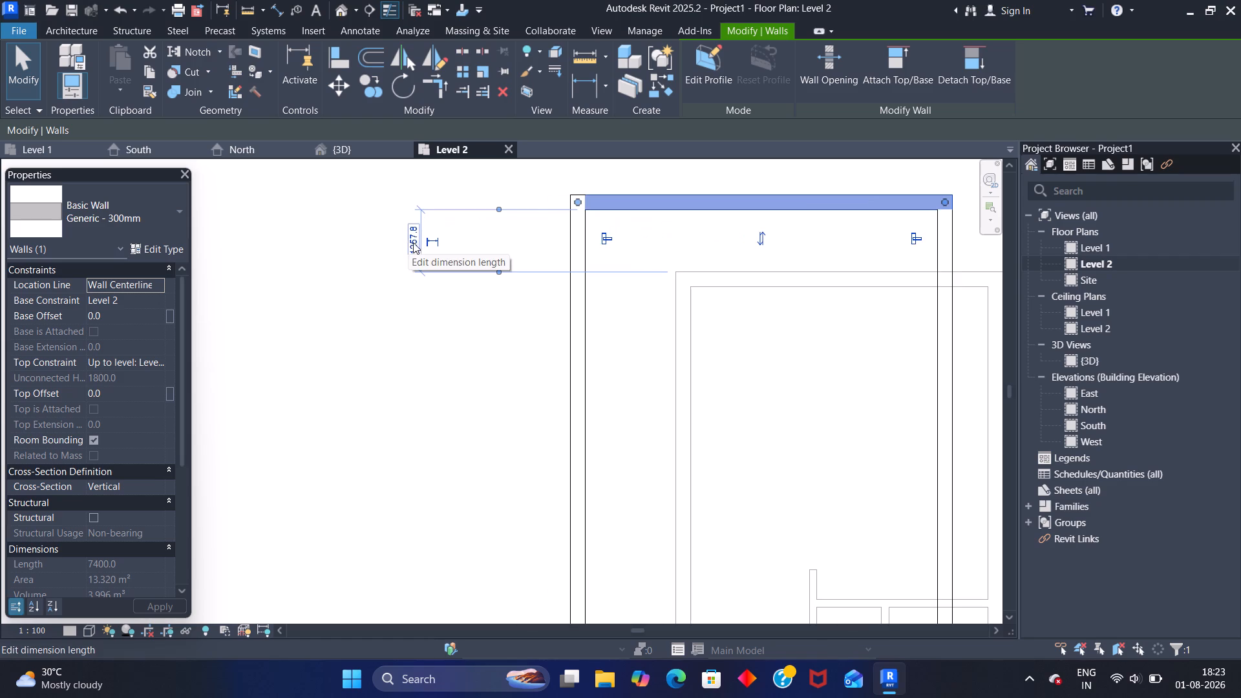
left_click(417, 242)
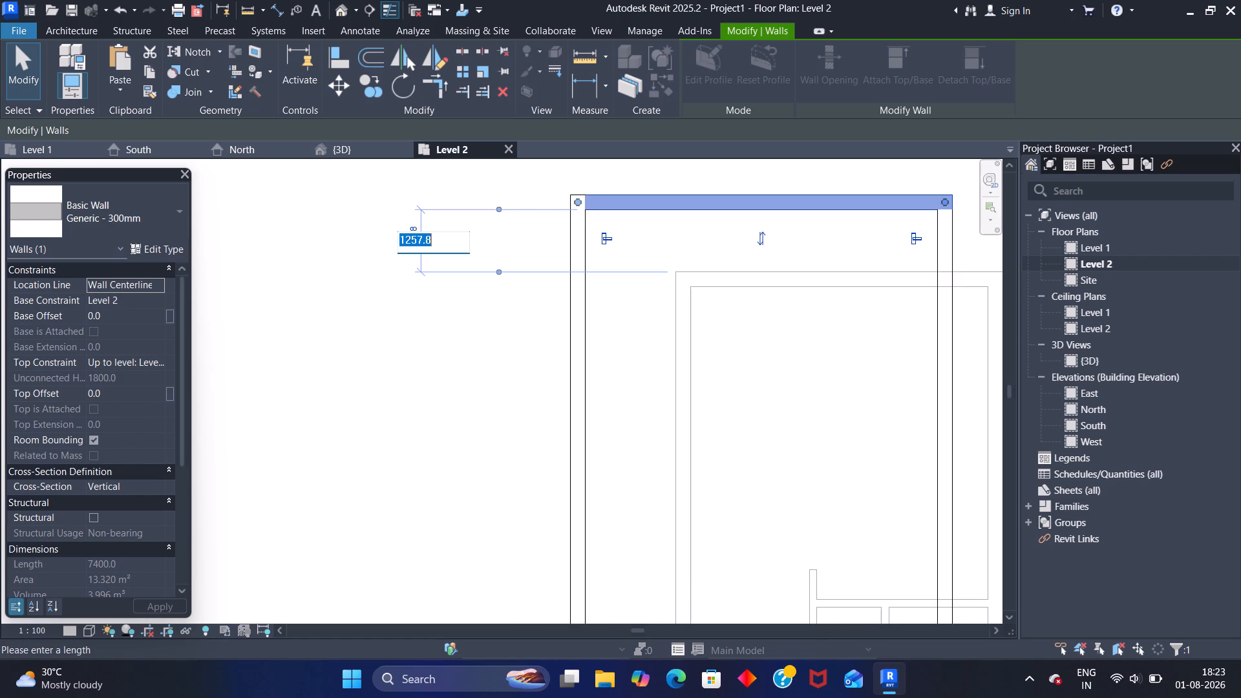
type("1000")
key("Return")
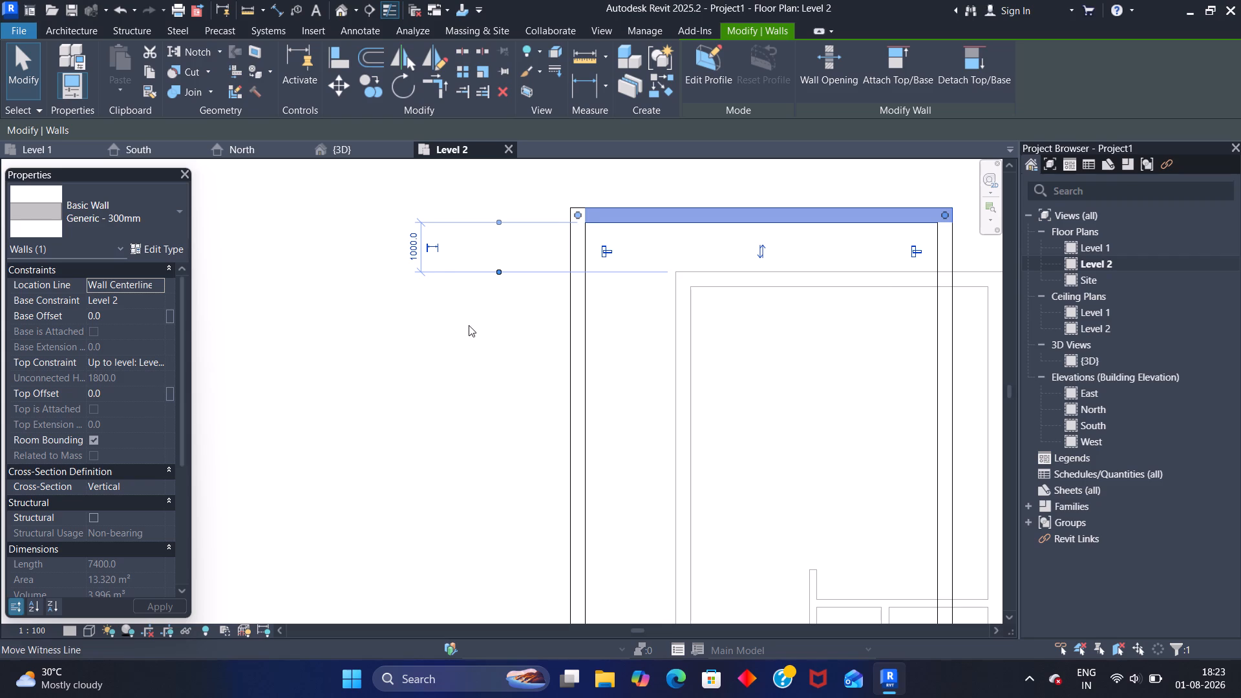
scroll(468, 325, "down", 3)
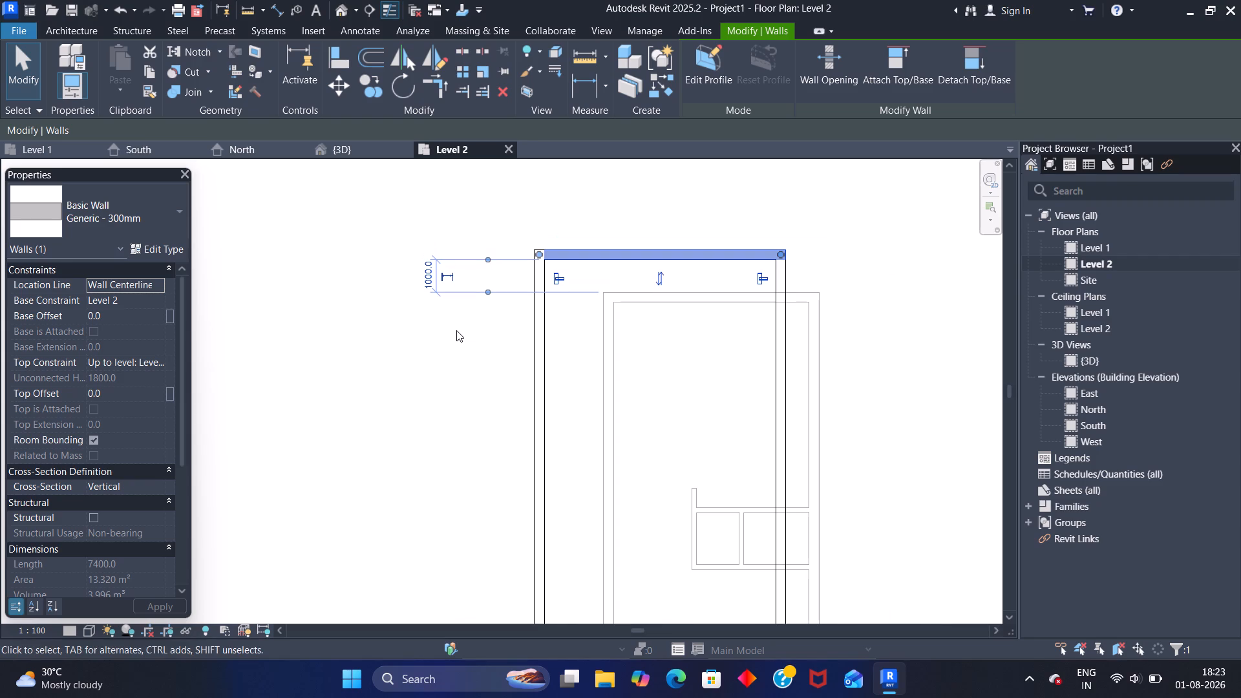
left_click(455, 330)
Set the west Level 2 wall's distance from the Level 1 west wall to 1000 mm.
scroll(513, 361, "down", 3)
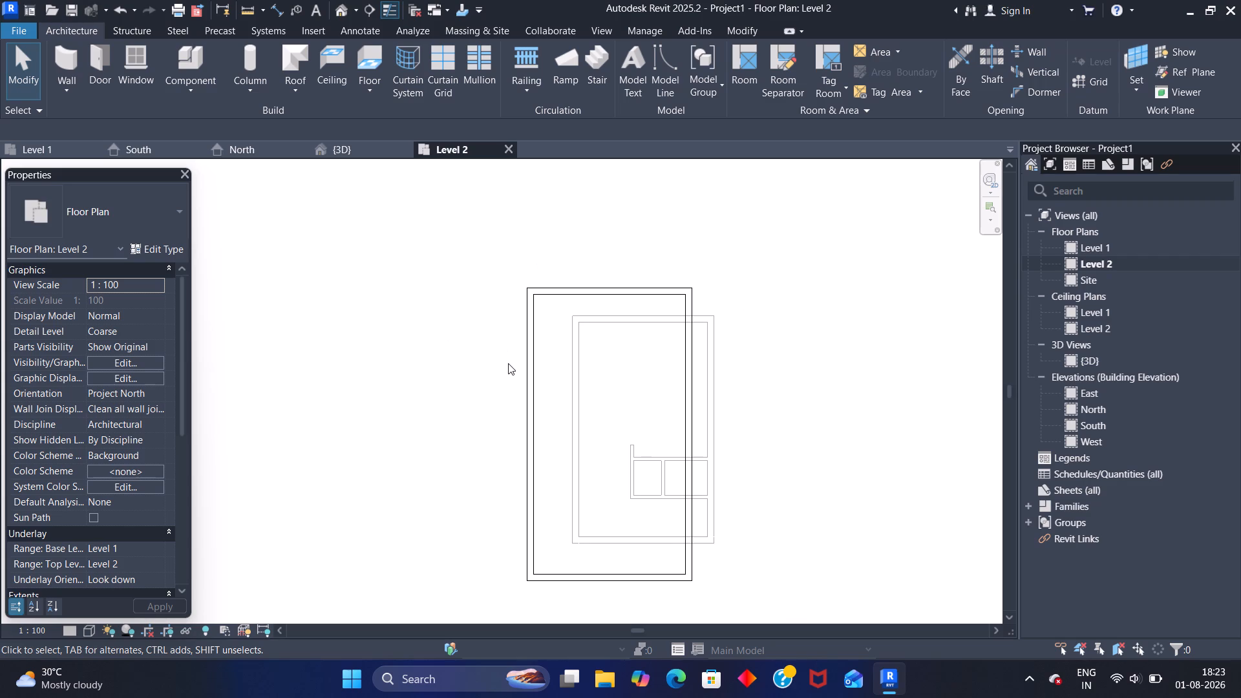
left_click(531, 522)
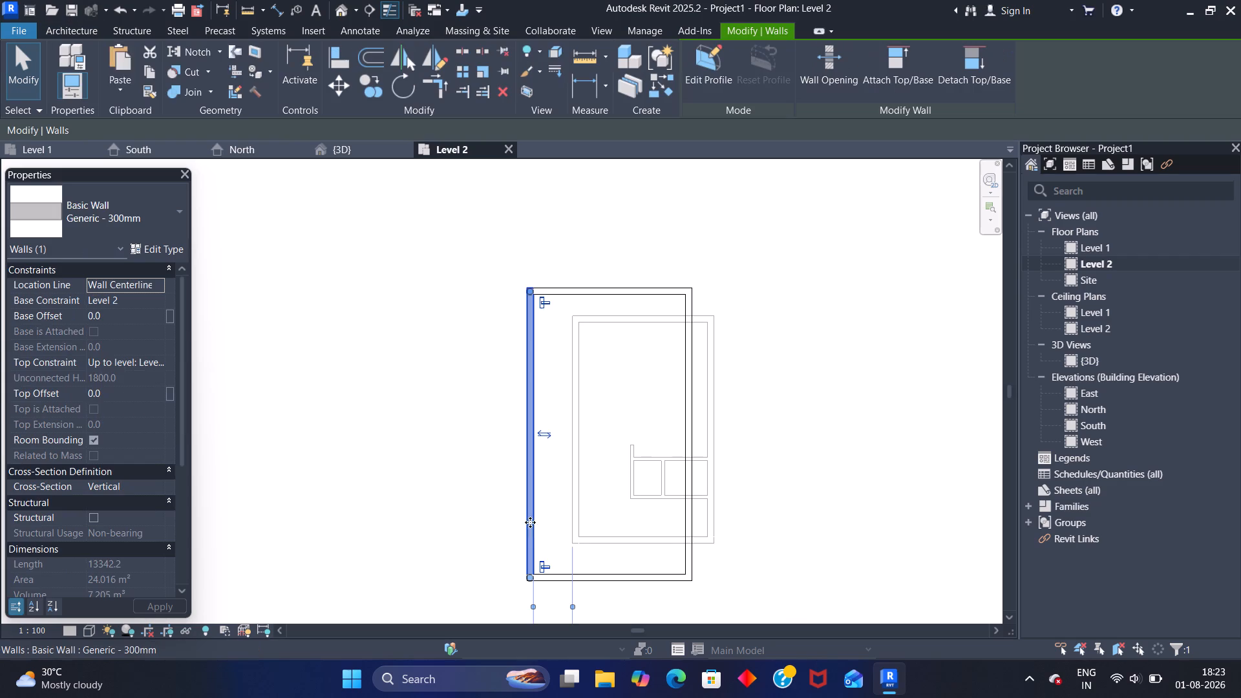
scroll(549, 531, "down", 2)
middle_click_drag(551, 509, 557, 431)
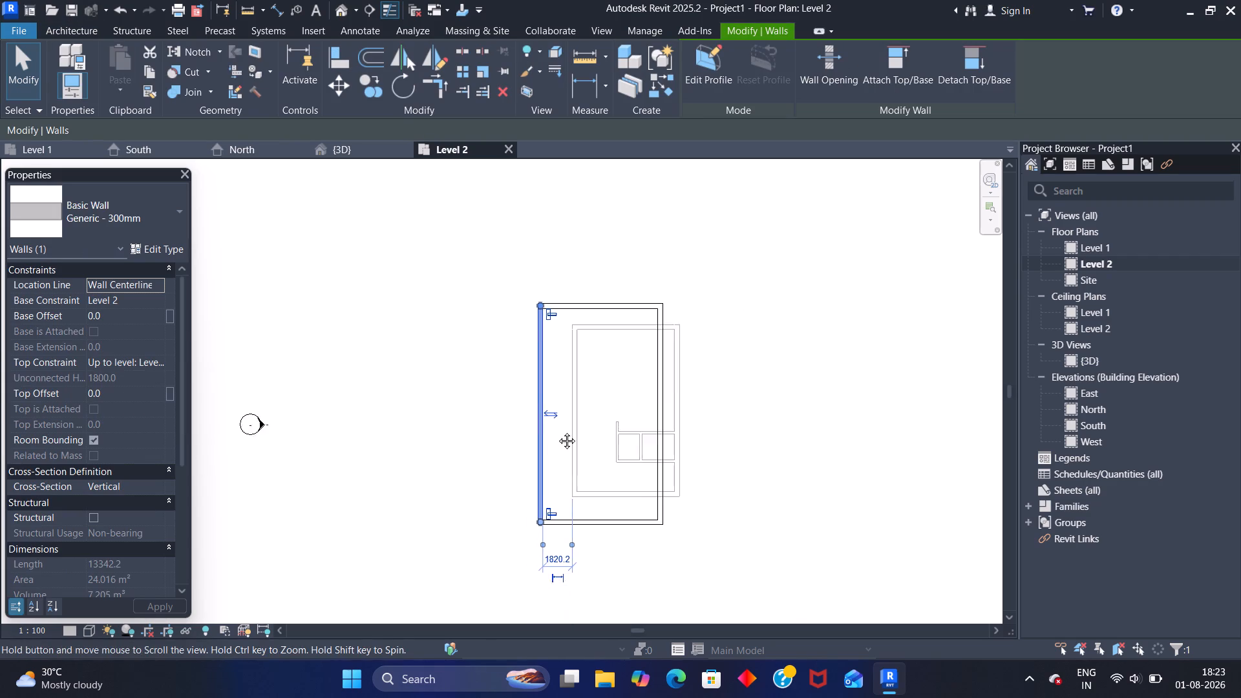
middle_click_drag(557, 431, 545, 345)
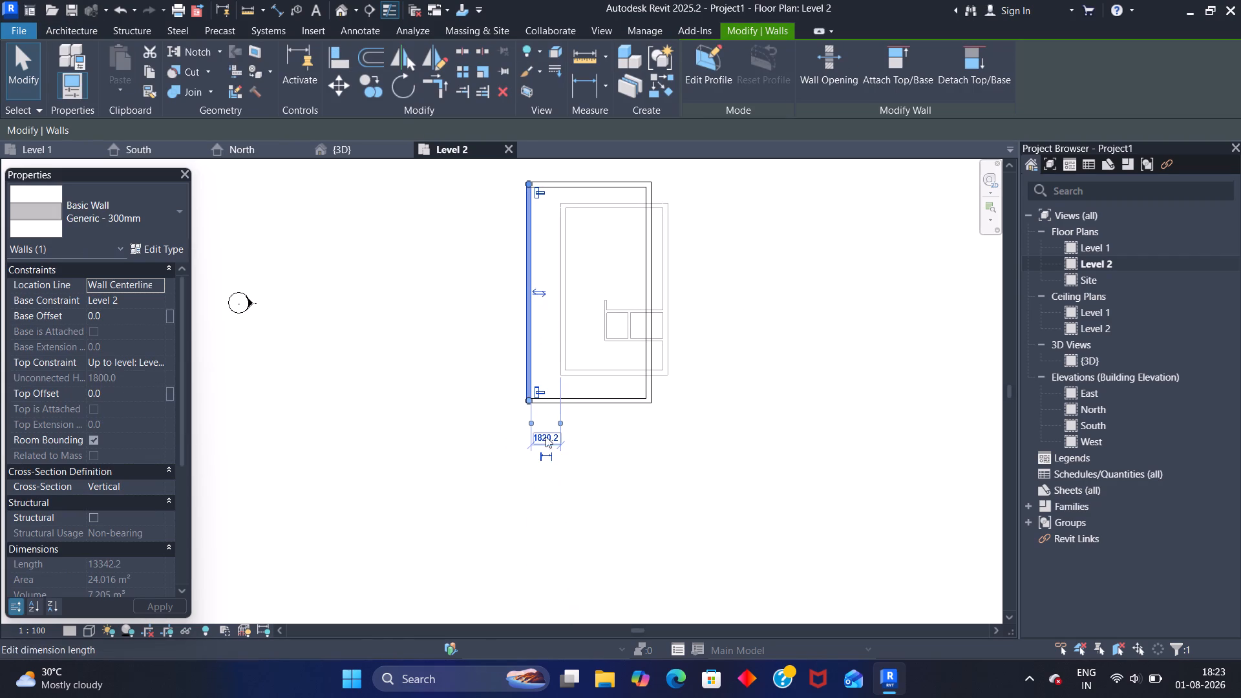
left_click(546, 437)
key("1")
type("000")
key("Return")
left_click(442, 344)
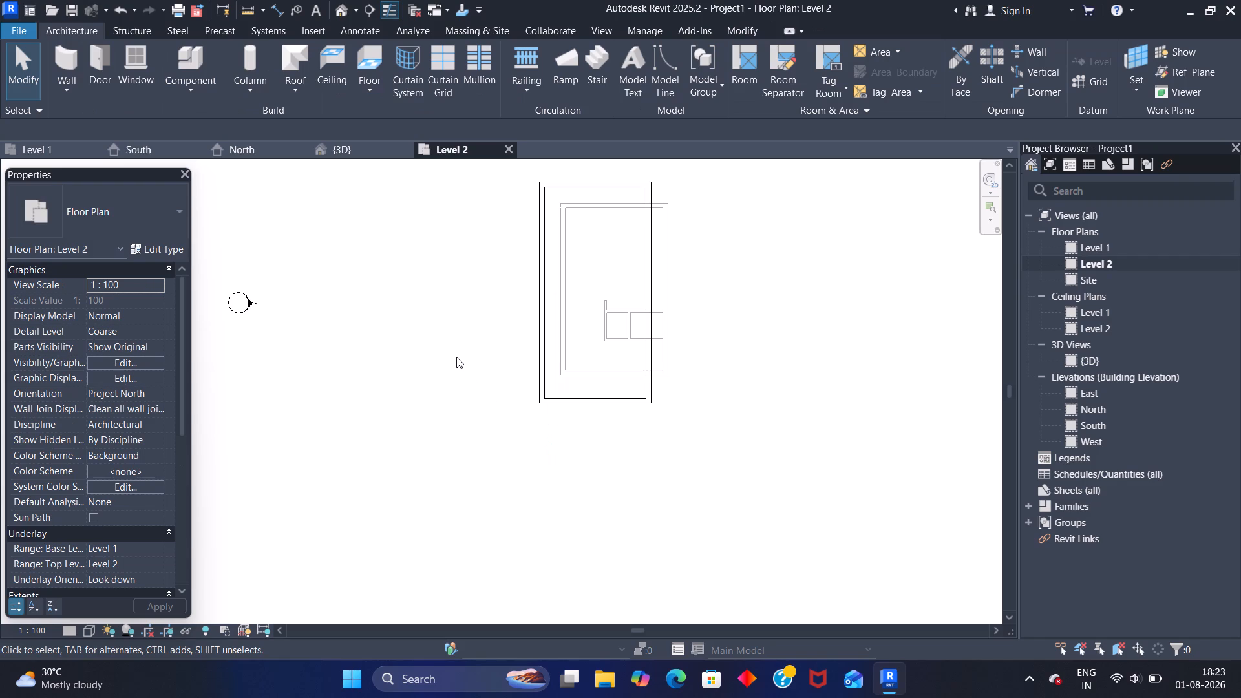
Set the south Level 2 wall's distance from the Level 1 south wall to 1000 mm.
left_click(605, 405)
left_click(700, 389)
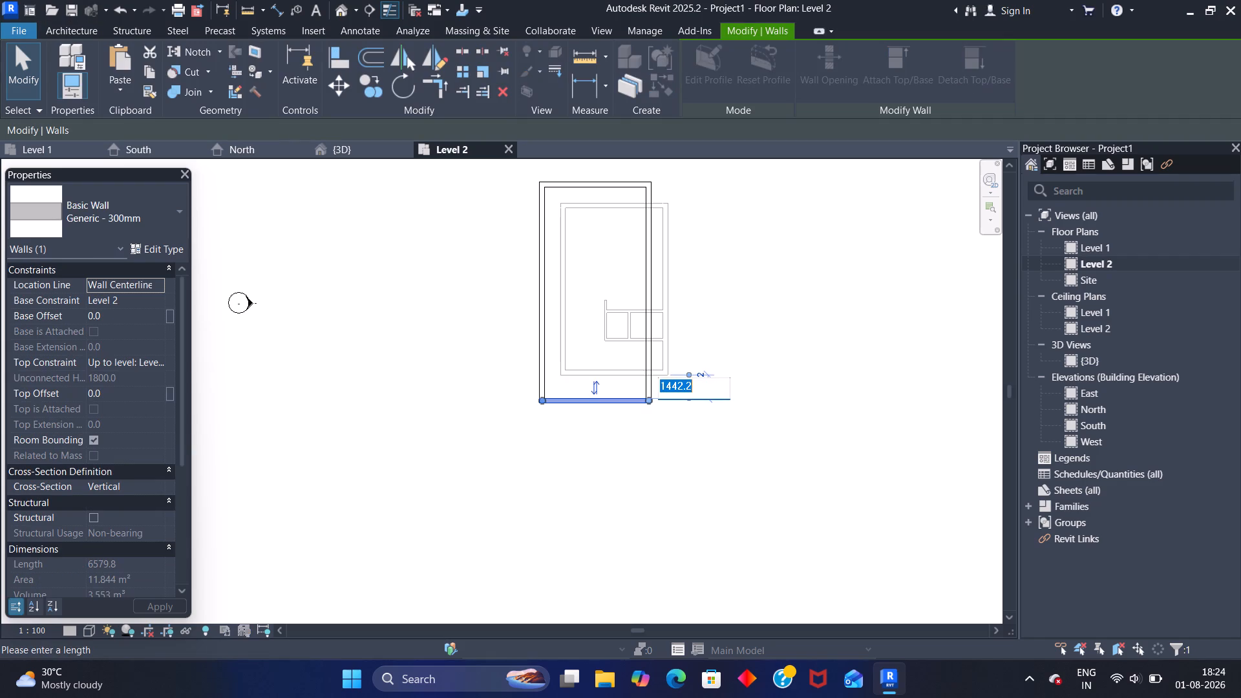
type("100")
key("0")
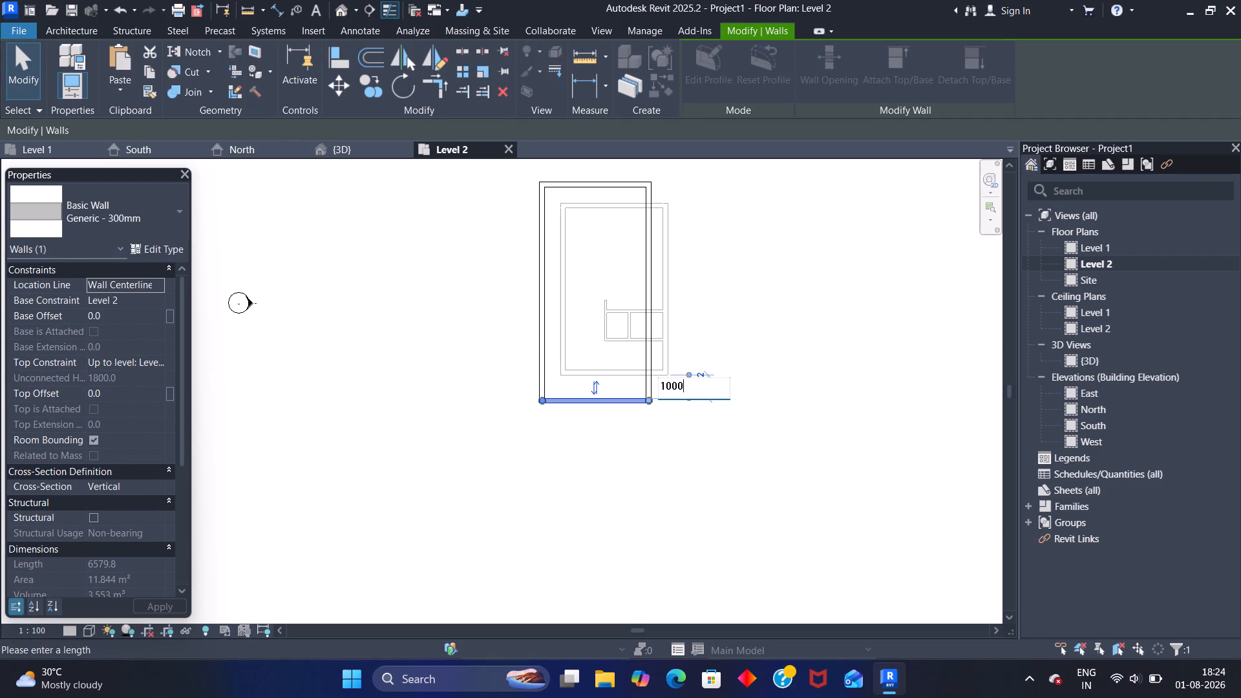
key("Return")
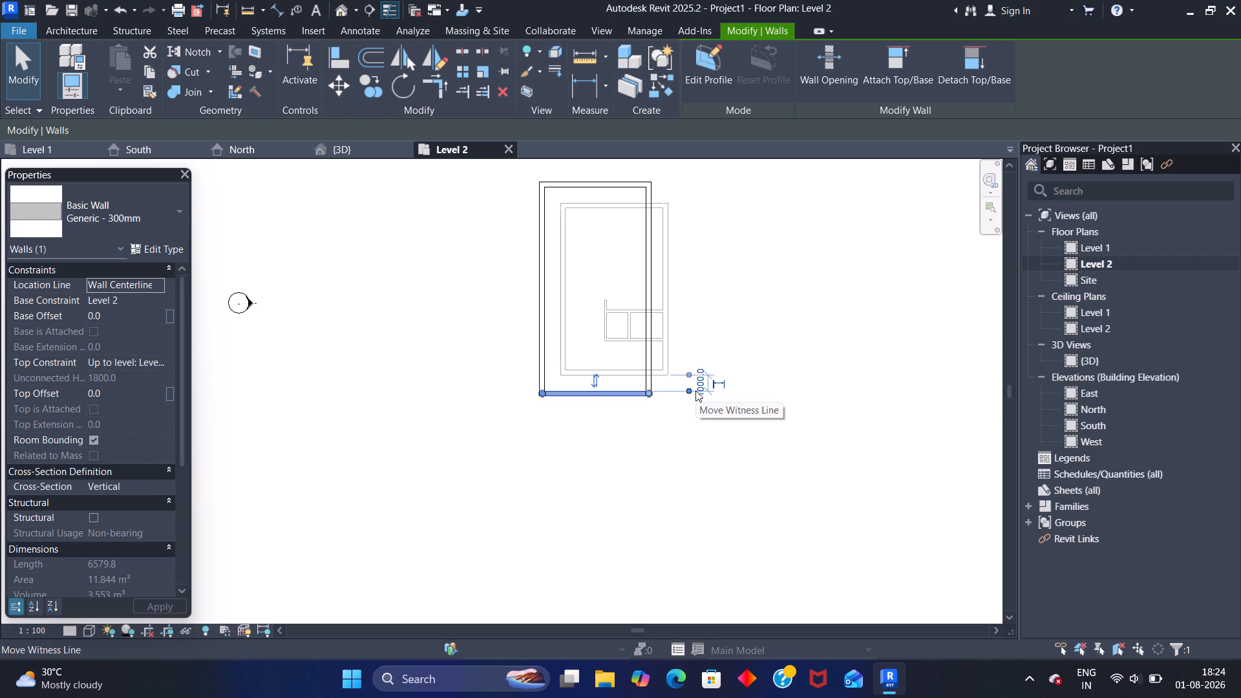
left_click(856, 361)
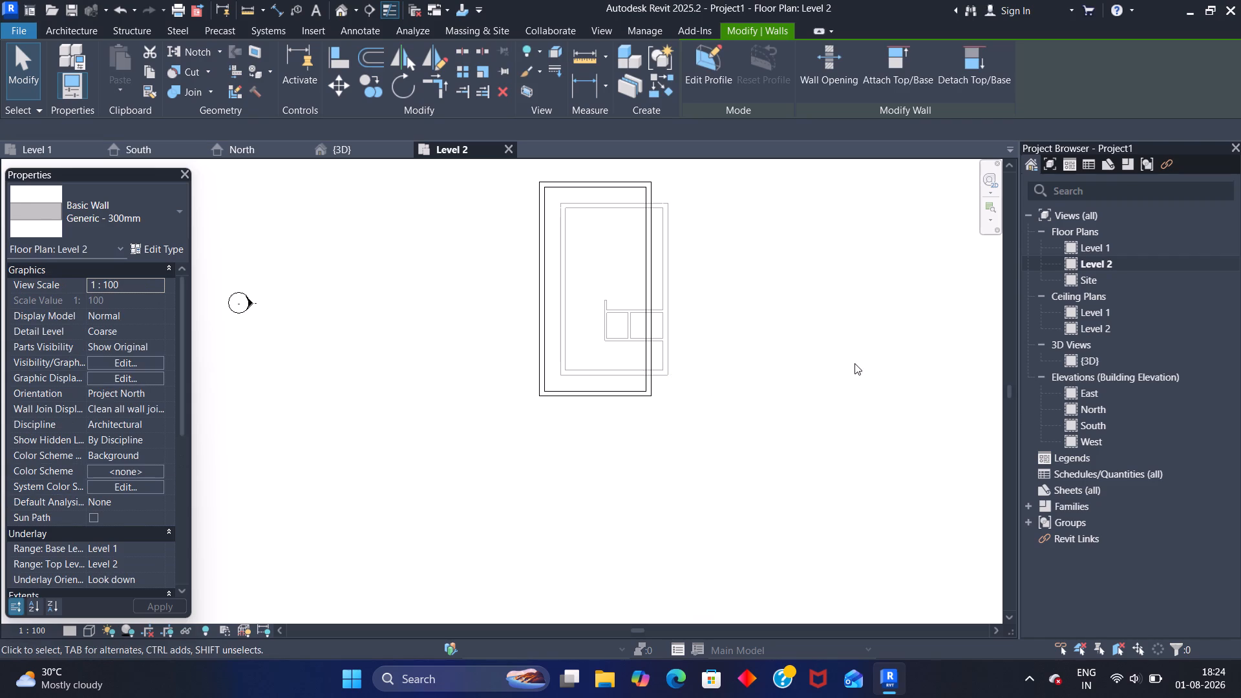
Set the east Level 2 wall's distance from the inner face of the Level 1 east wall to 600 mm.
left_click(652, 292)
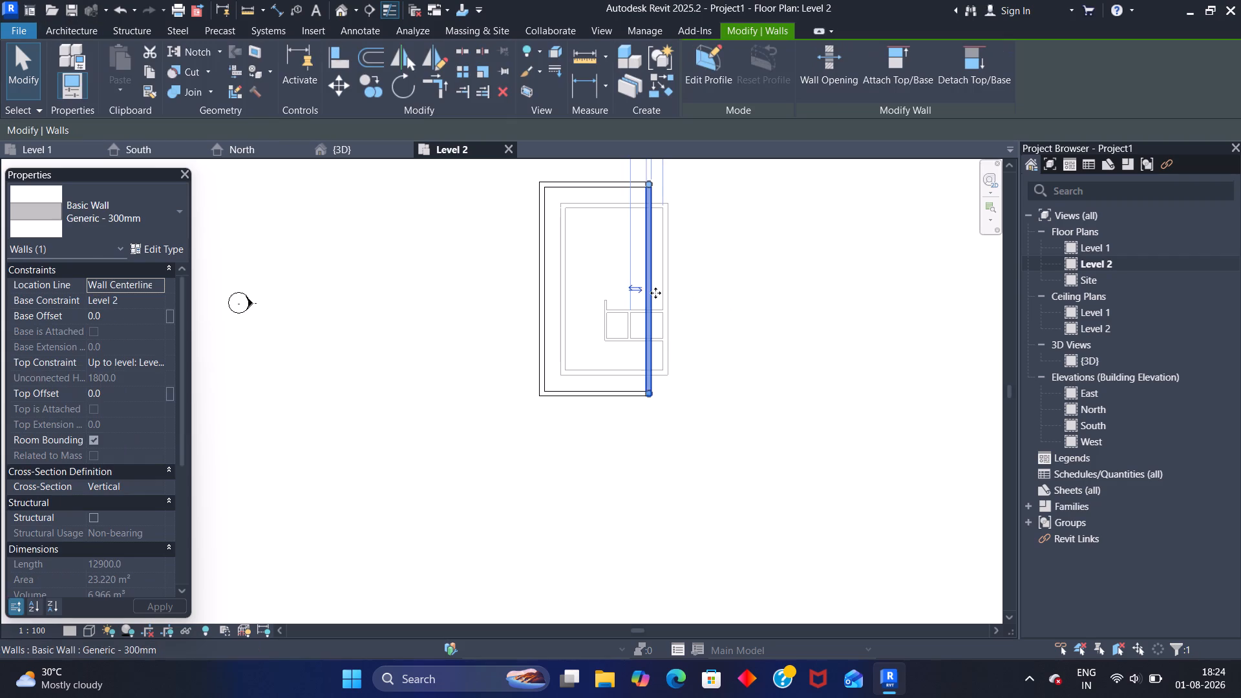
scroll(703, 244, "down", 4)
middle_click_drag(714, 215, 703, 326)
scroll(682, 297, "up", 4)
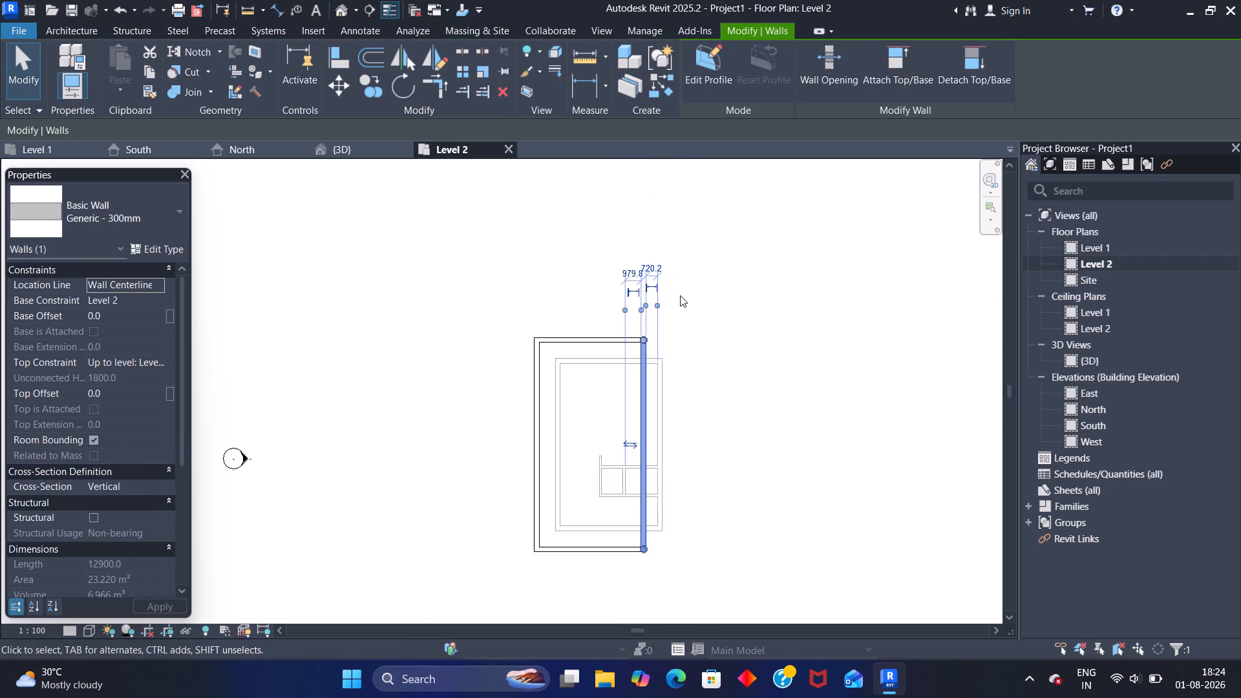
scroll(680, 295, "up", 5)
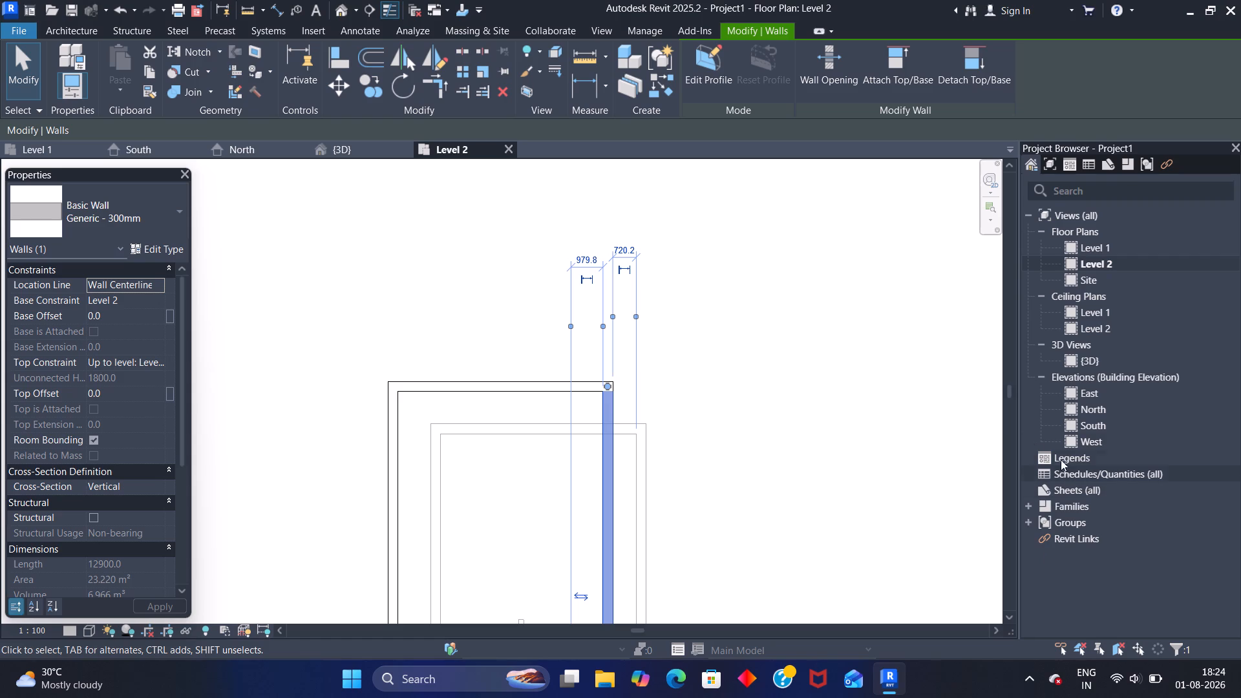
scroll(880, 367, "up", 1)
scroll(620, 248, "up", 4)
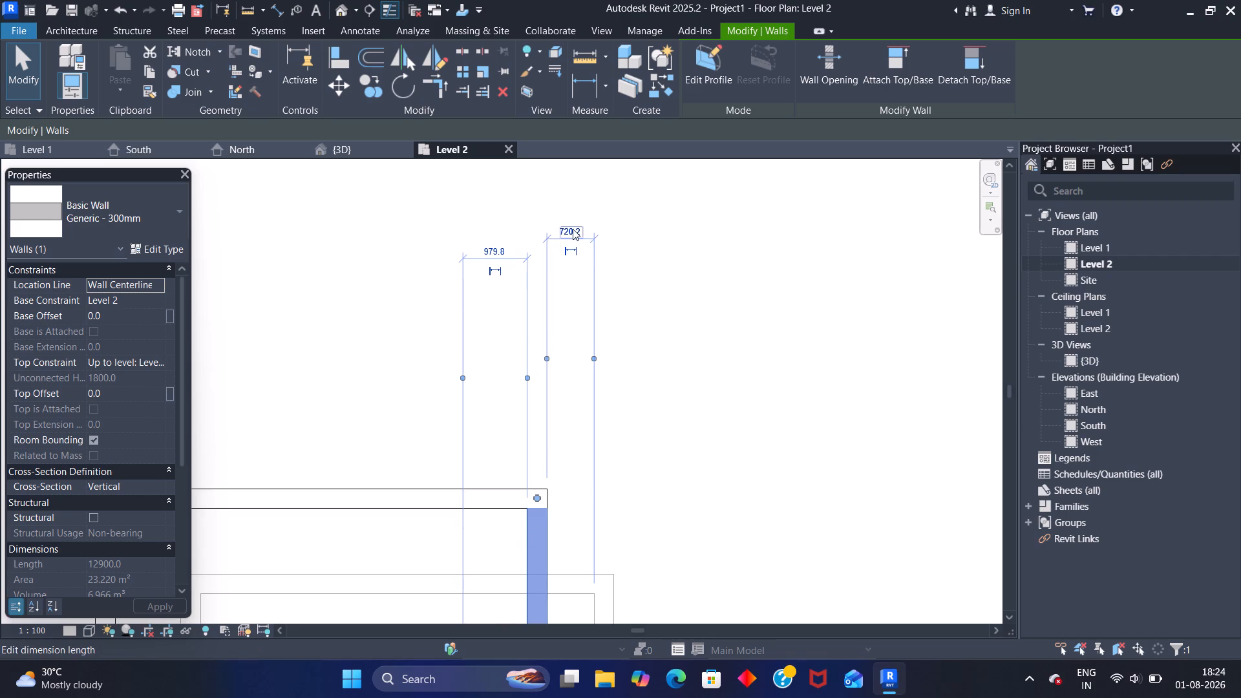
left_click(571, 228)
type("600")
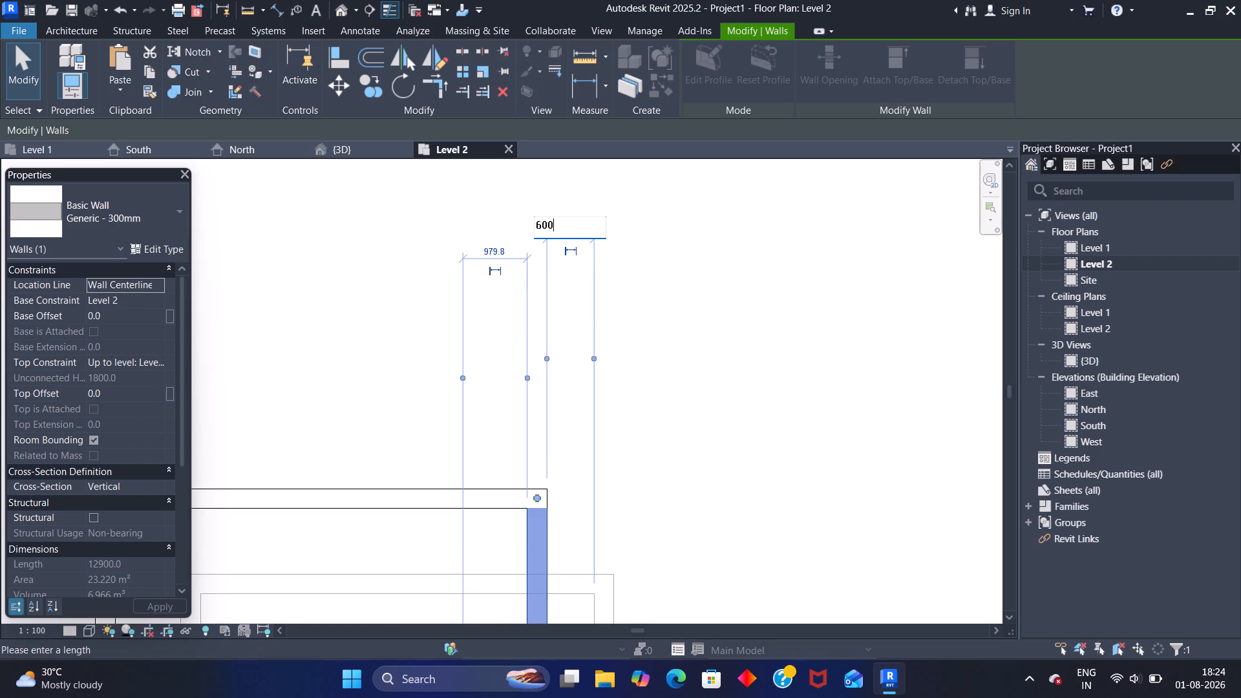
key("Return")
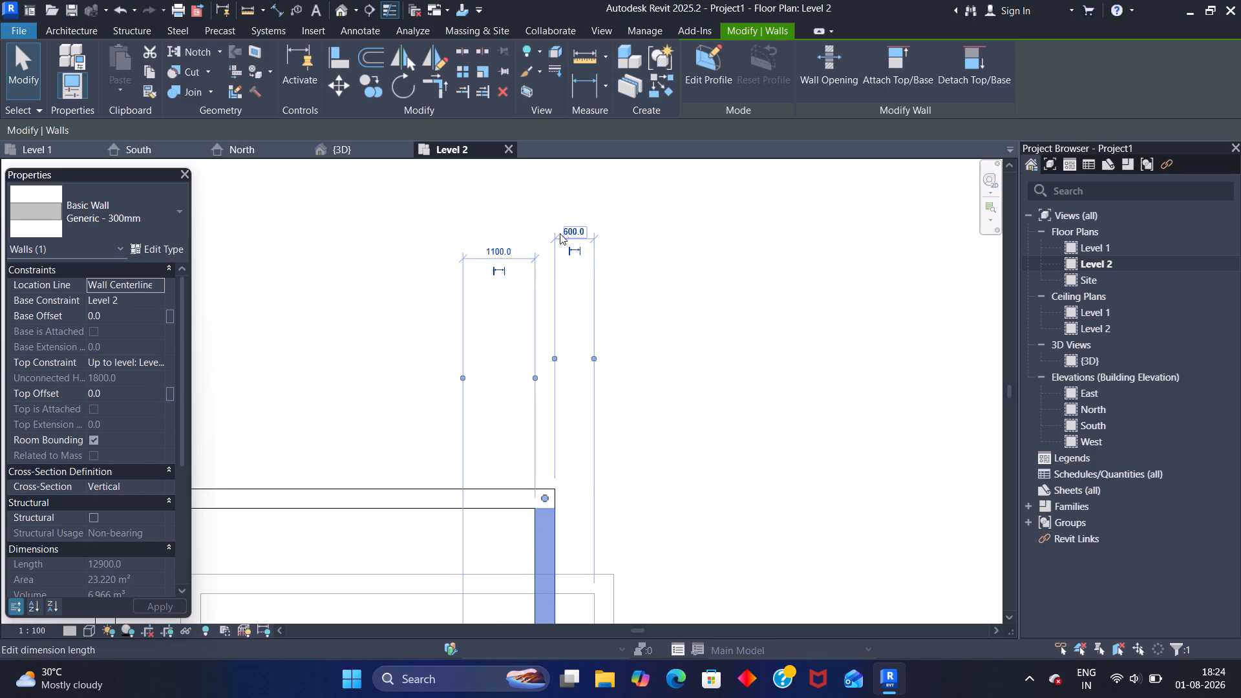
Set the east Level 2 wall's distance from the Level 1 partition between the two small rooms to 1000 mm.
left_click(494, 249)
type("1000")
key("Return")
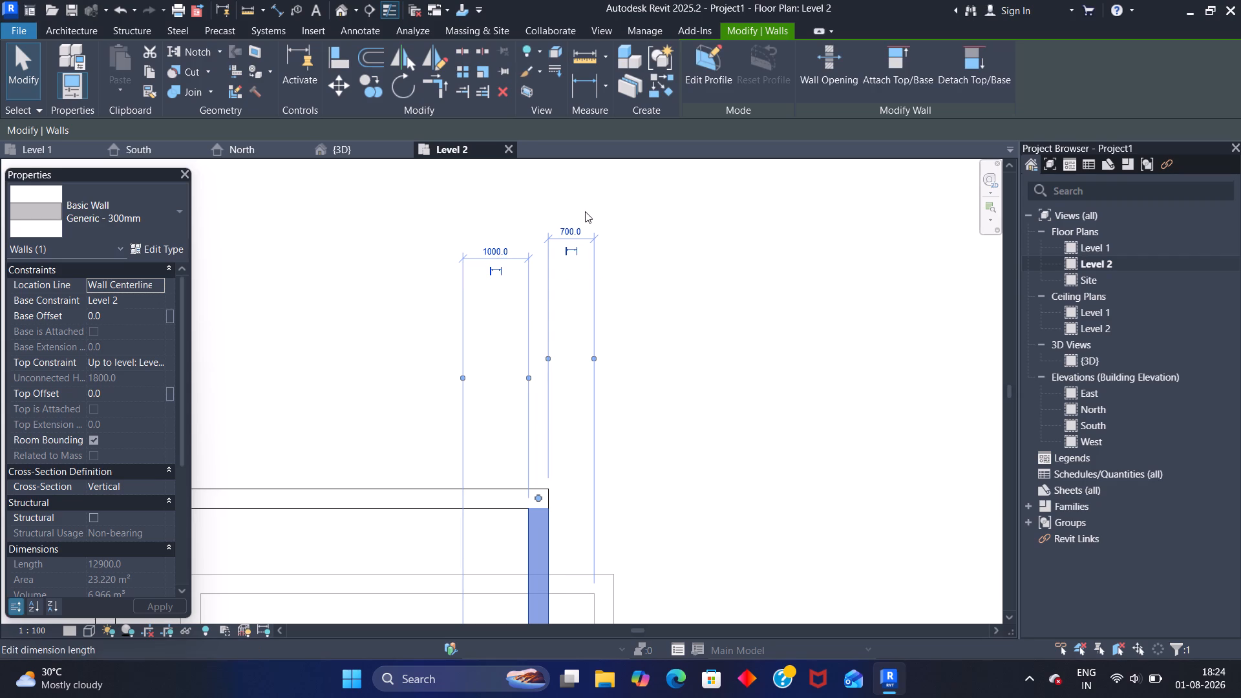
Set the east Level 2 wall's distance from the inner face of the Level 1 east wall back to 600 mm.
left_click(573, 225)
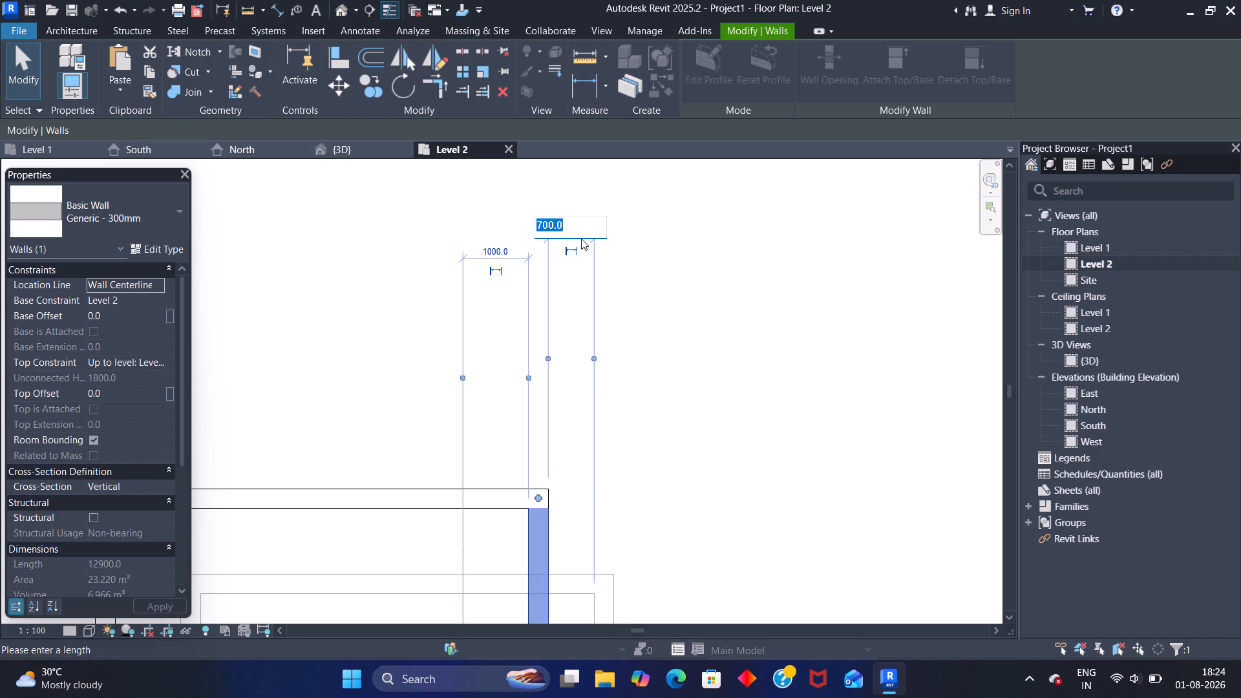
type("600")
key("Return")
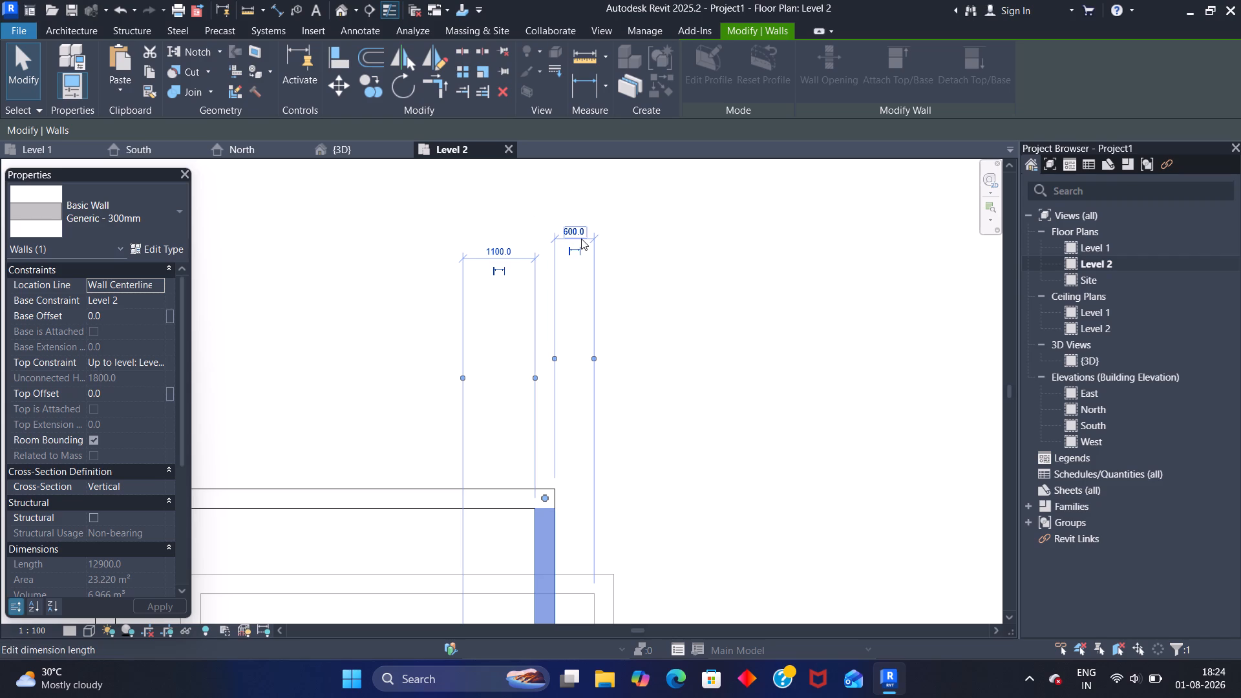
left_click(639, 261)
Draw chained Generic - 300mm walls from the Level 2 east wall along the Level 1 north wall: about 1500 mm west, 3100 mm south, back east.
scroll(646, 286, "down", 7)
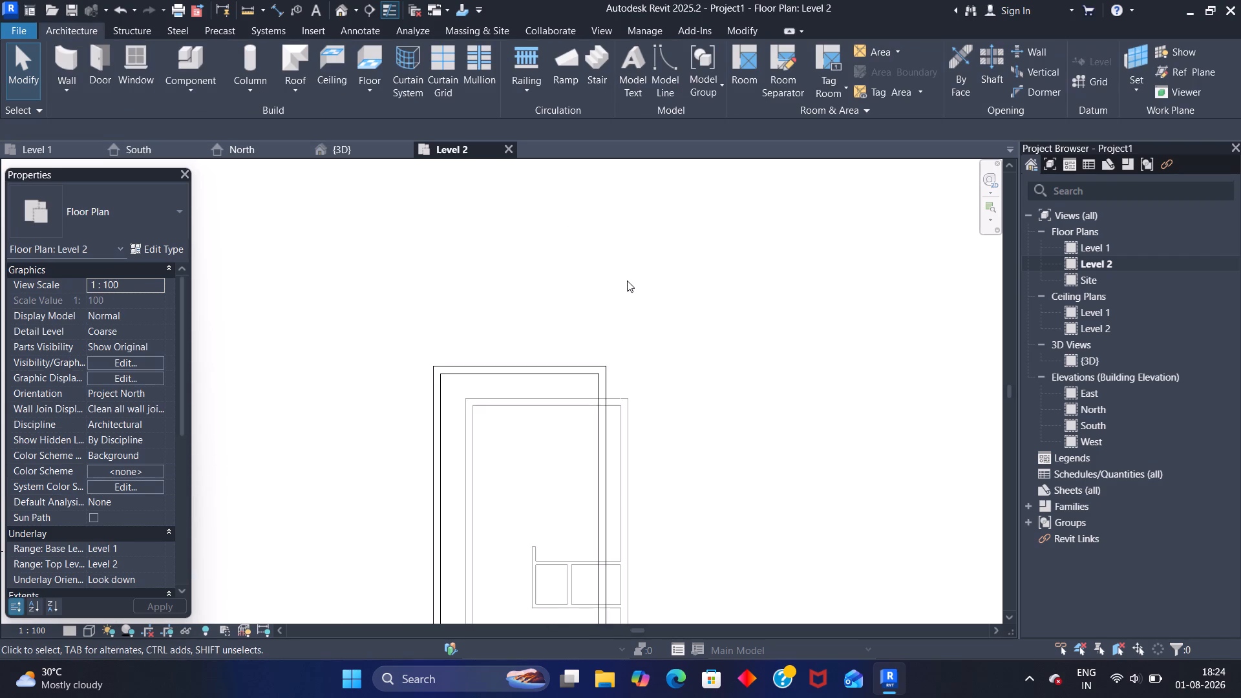
scroll(627, 280, "down", 2)
middle_click_drag(678, 474, 627, 379)
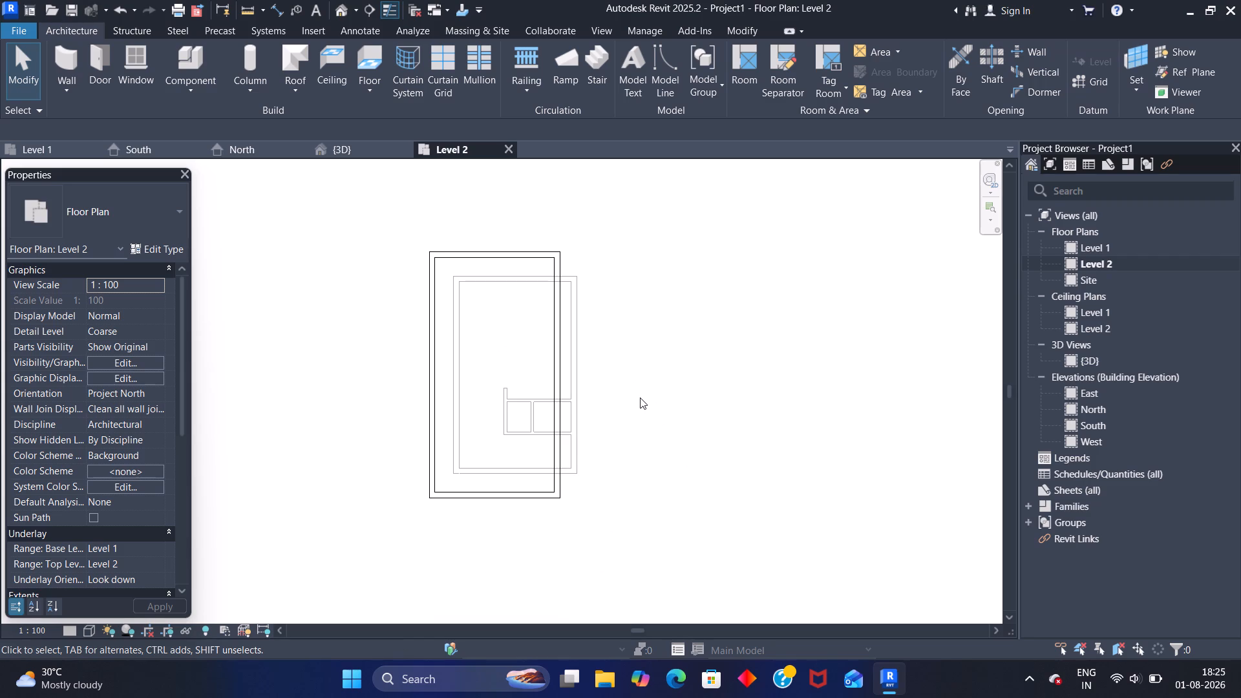
left_click(58, 54)
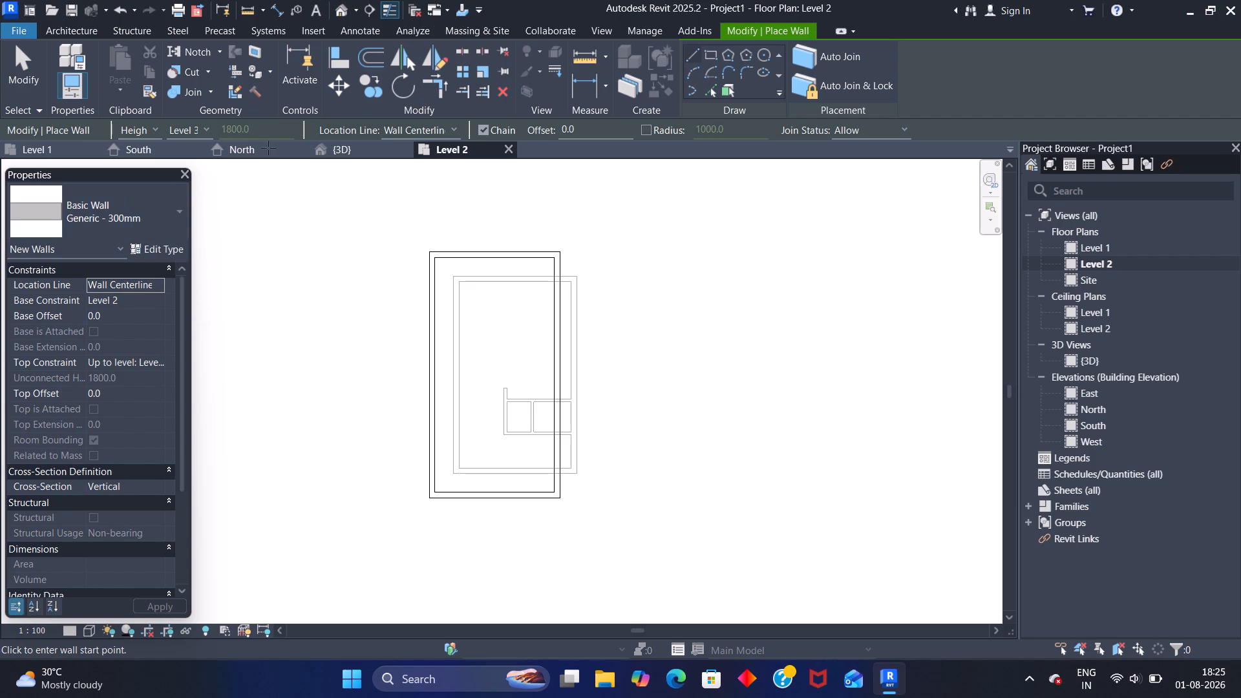
left_click(688, 53)
left_click(691, 50)
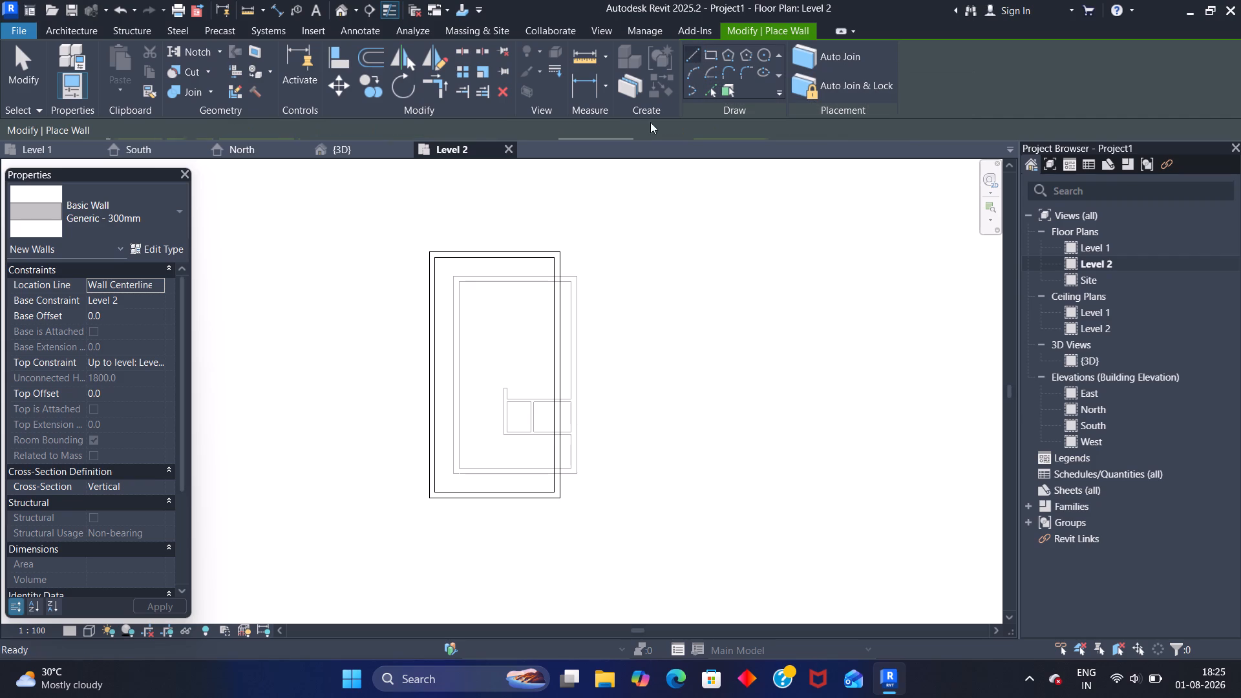
scroll(502, 321, "up", 9)
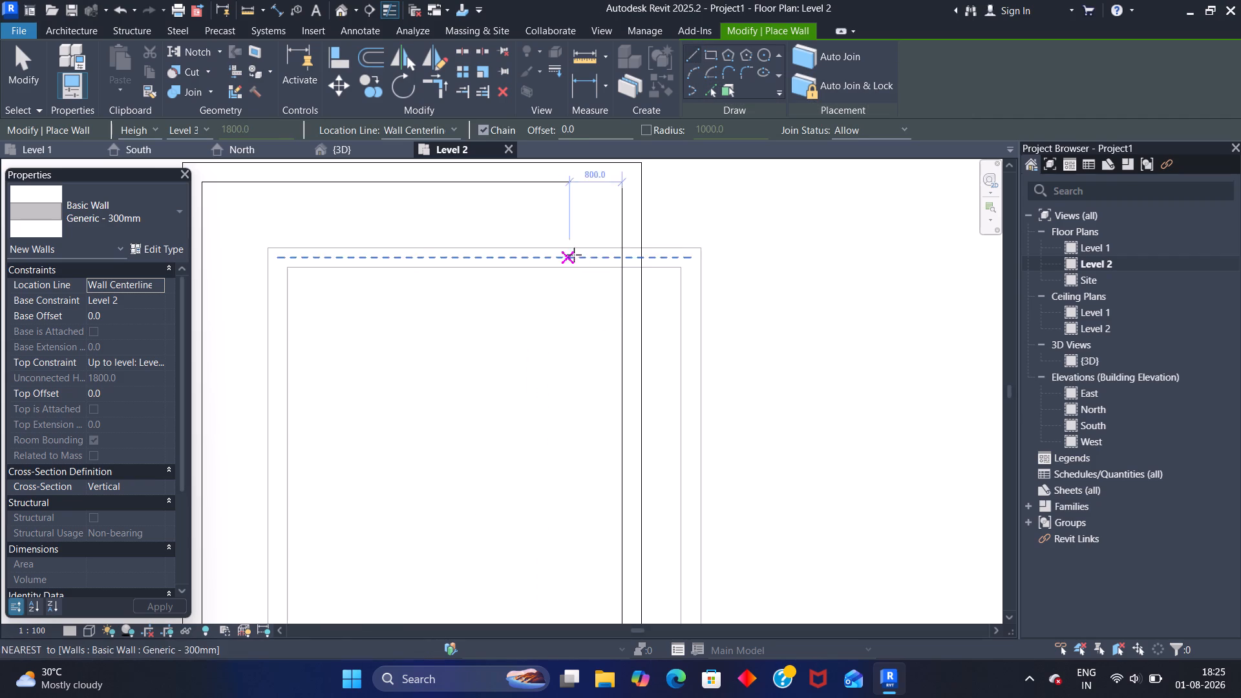
left_click(633, 253)
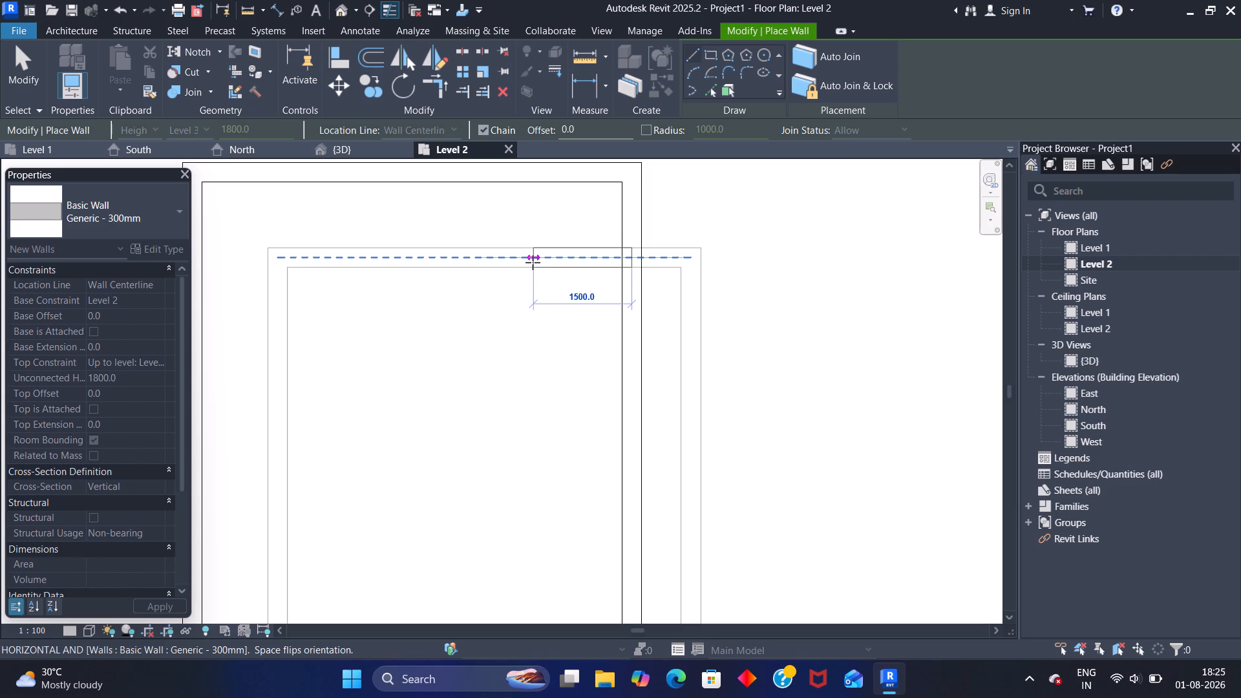
left_click(533, 262)
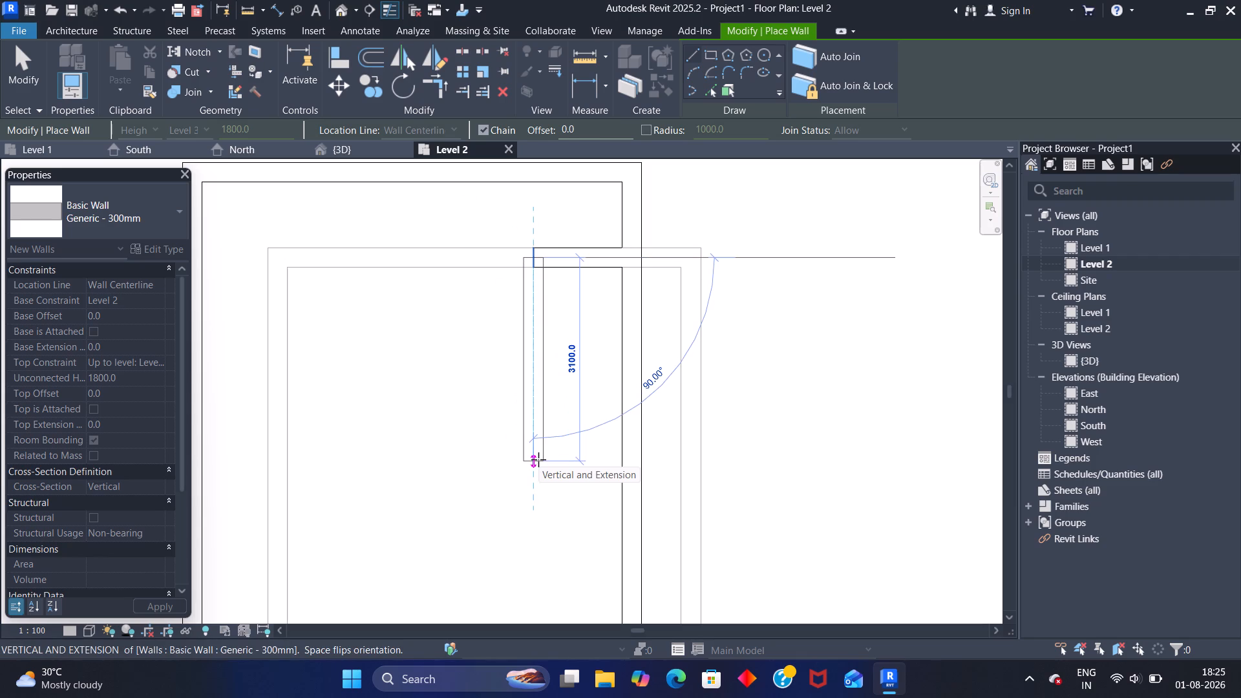
left_click(541, 463)
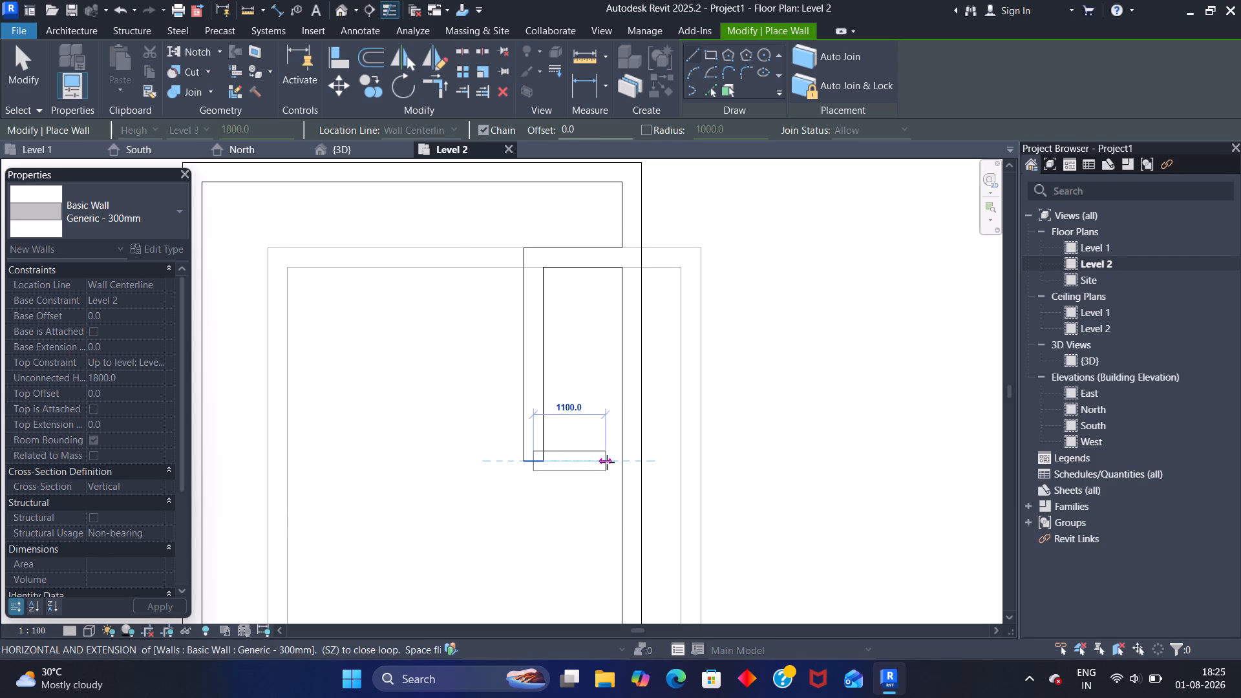
left_click(632, 461)
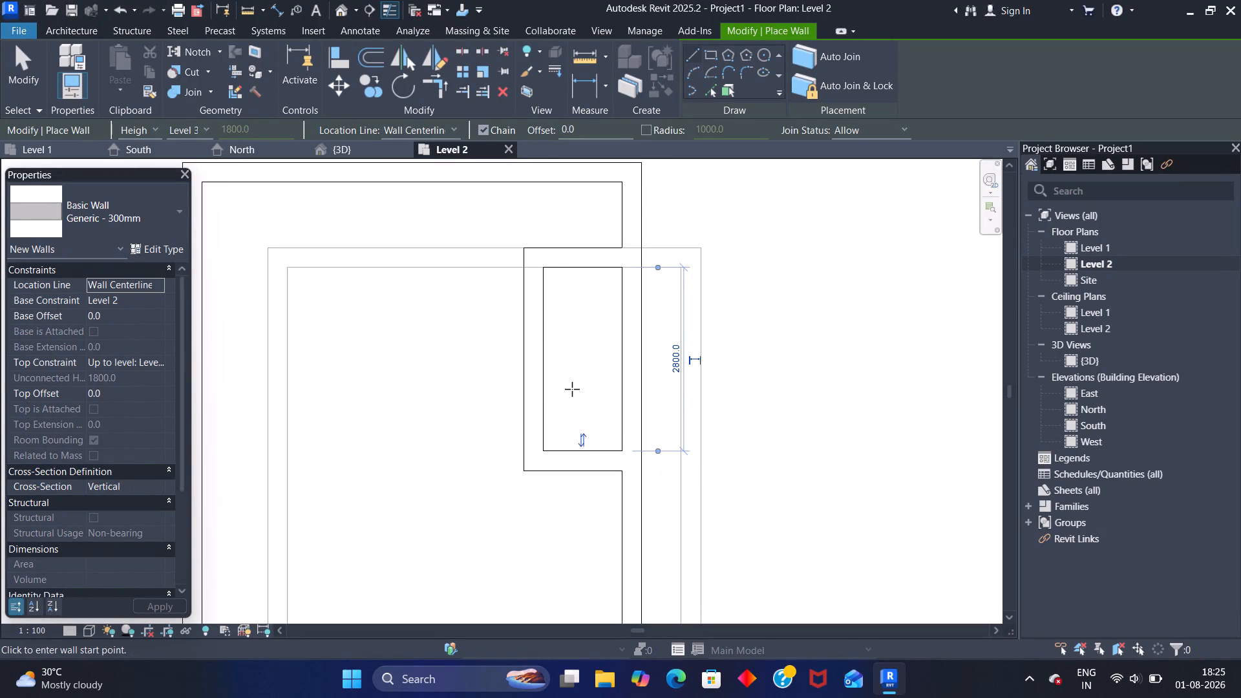
key("Escape")
key("Escape")
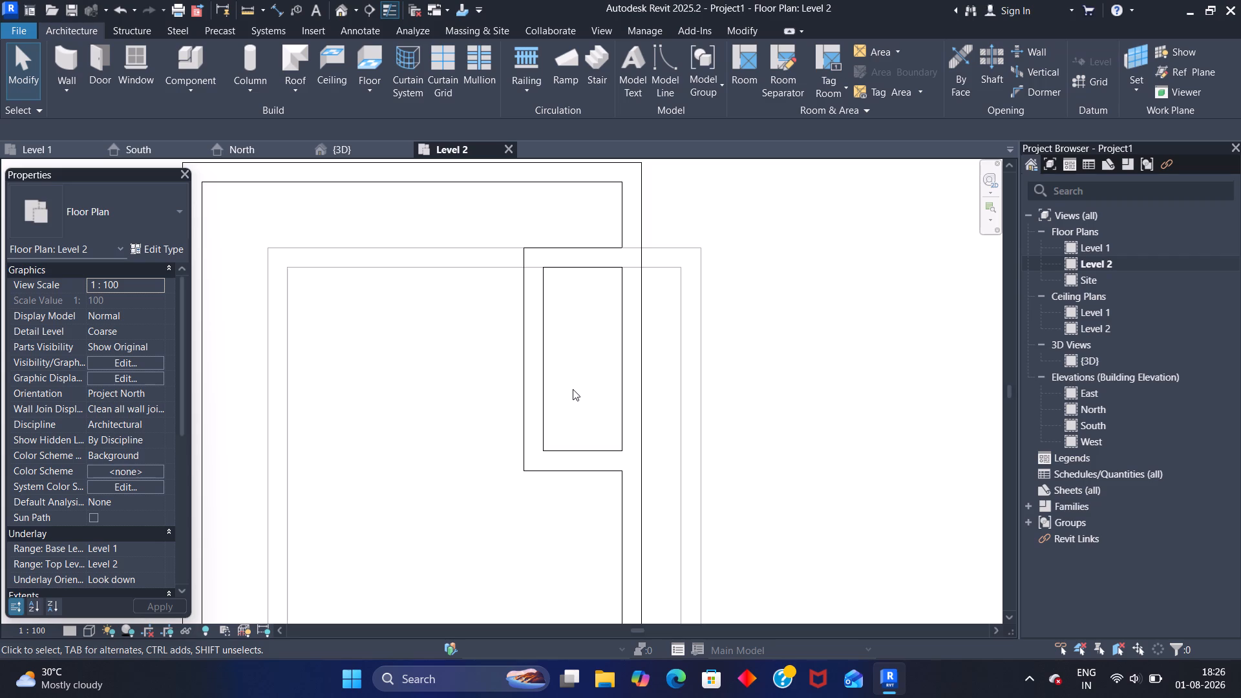
Split the Level 2 east wall at both recess wall junctions and about 1450 mm south of the recess's north wall.
scroll(546, 332, "down", 4)
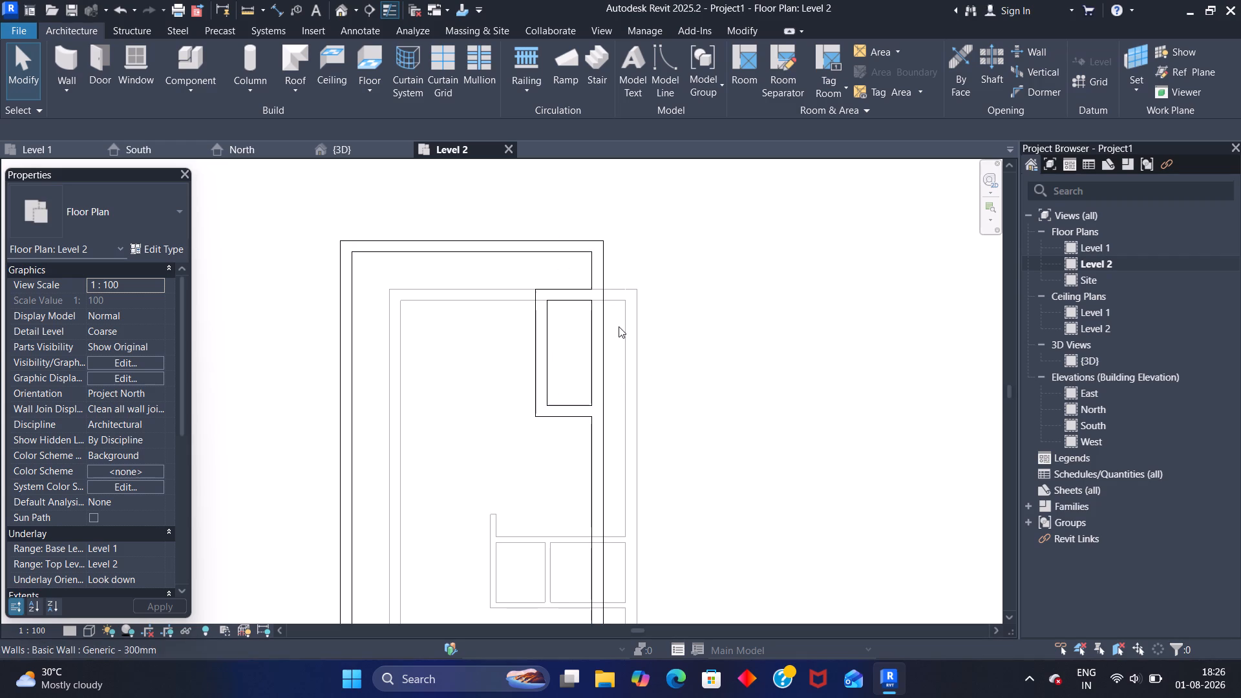
left_click(743, 34)
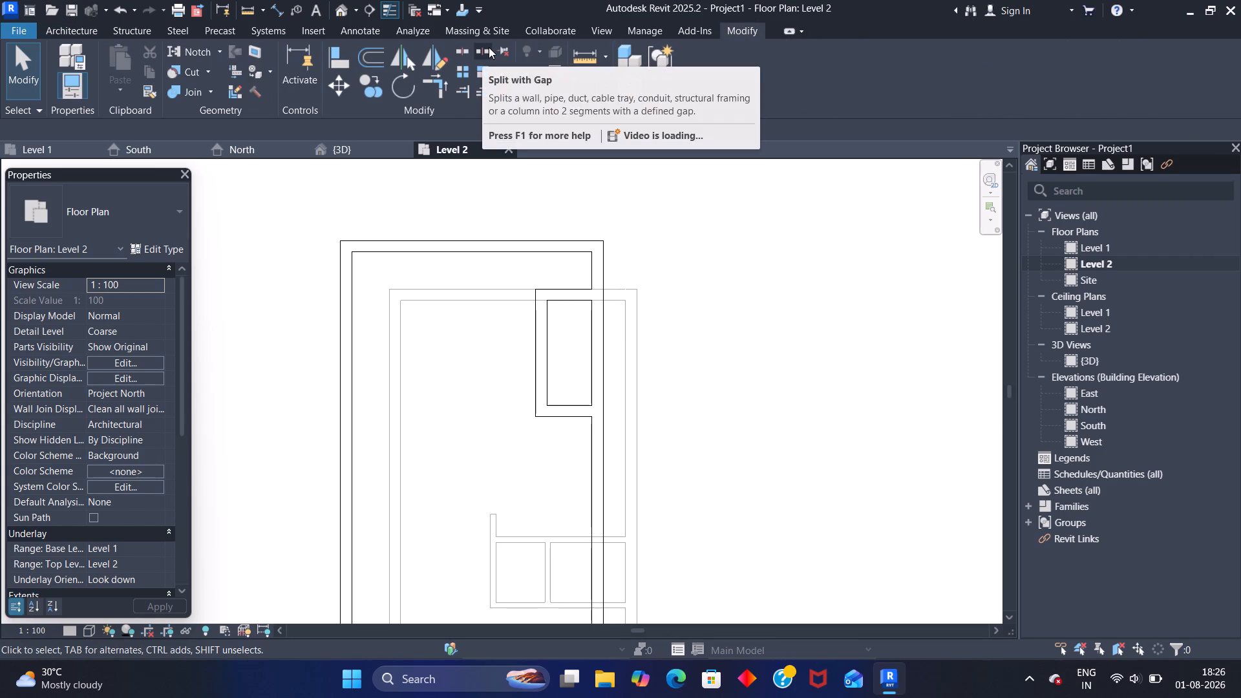
left_click(466, 49)
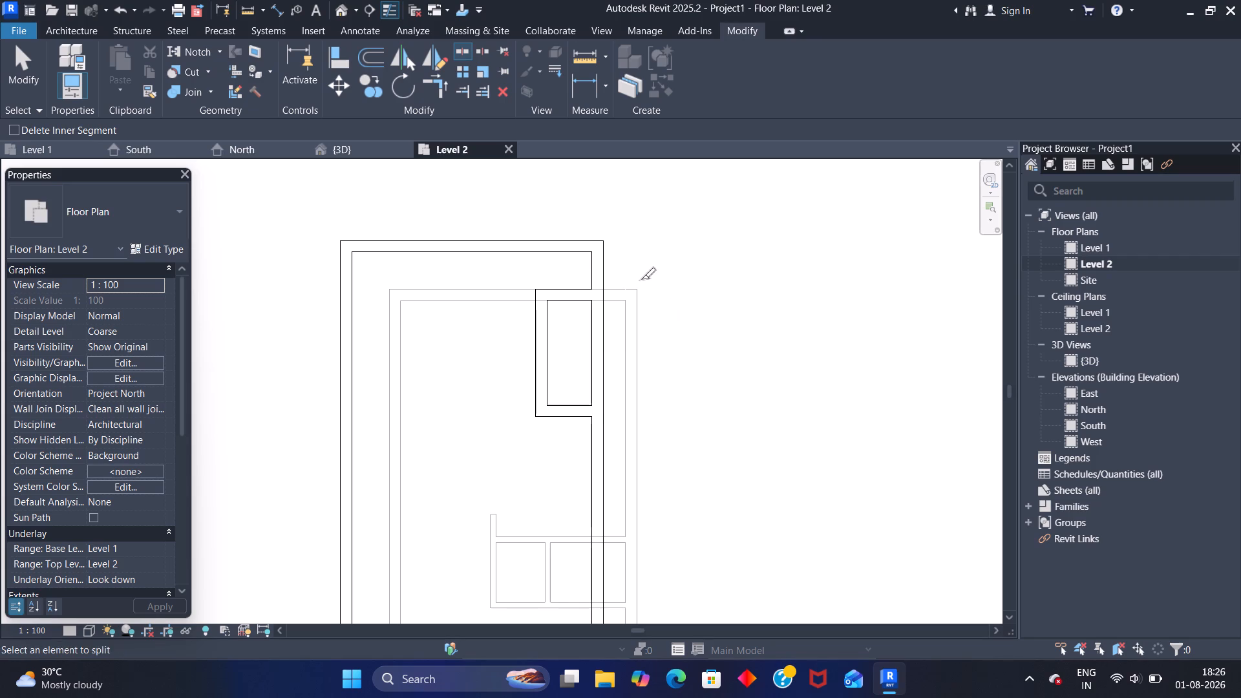
scroll(584, 310, "up", 6)
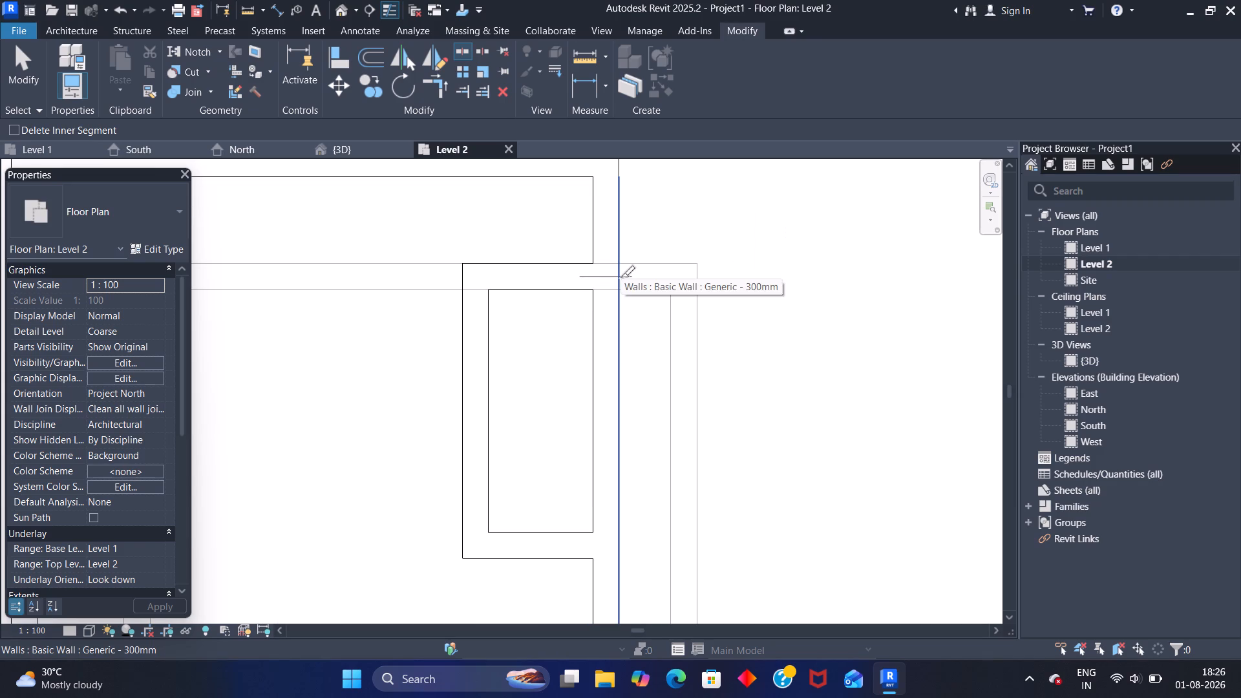
left_click(620, 276)
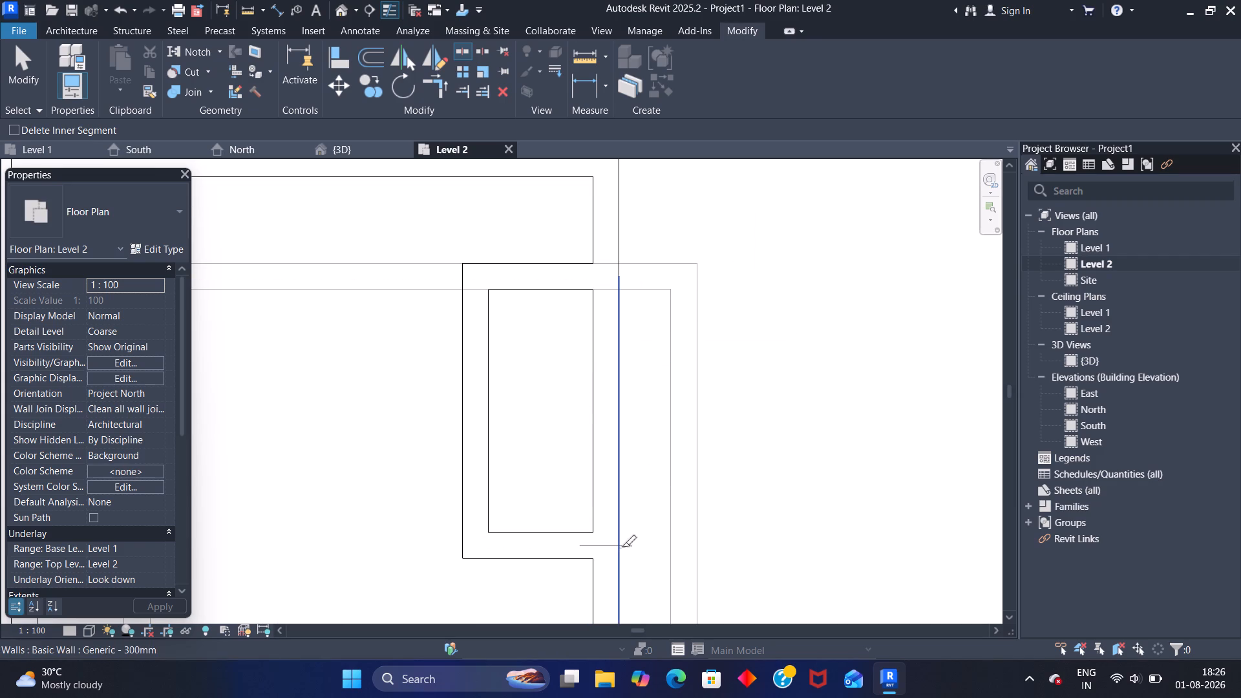
left_click(622, 545)
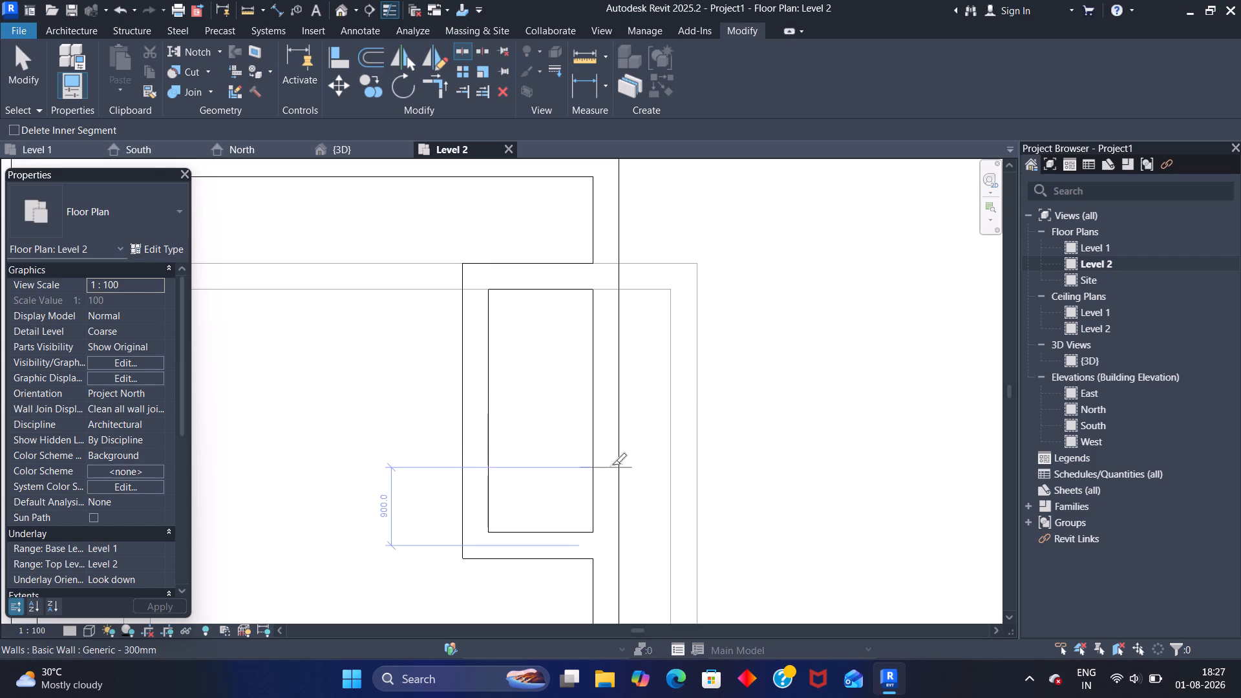
left_click(610, 419)
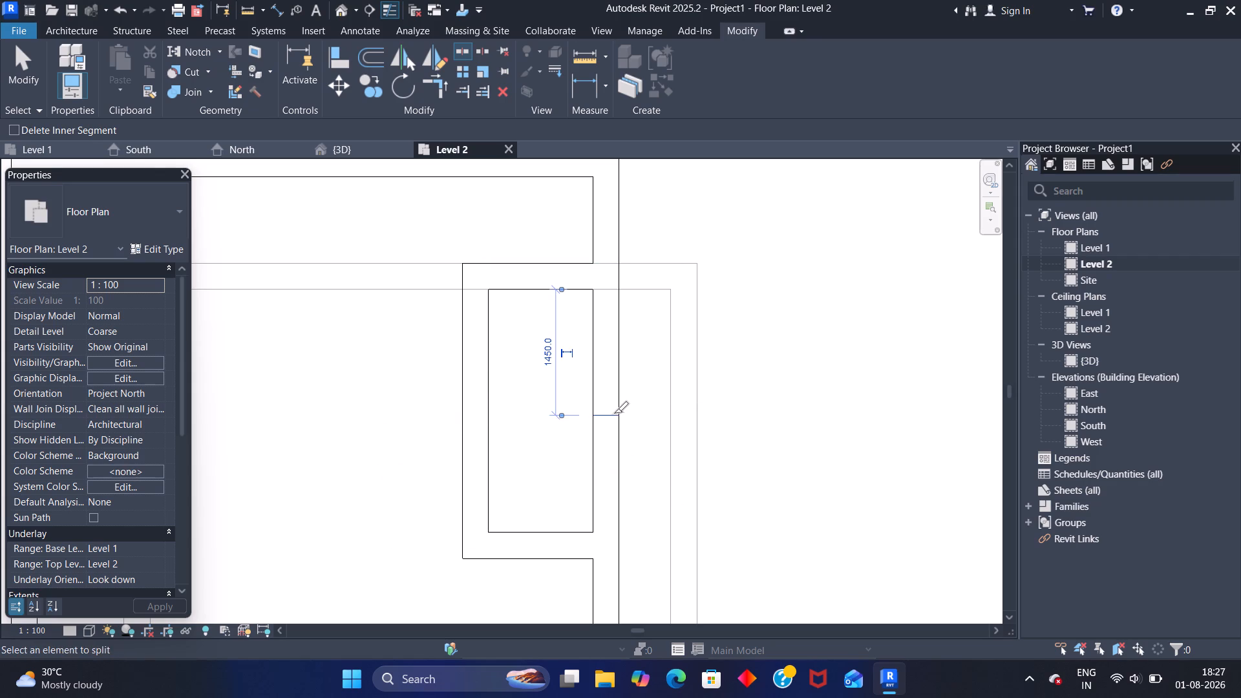
key("Escape")
key("Escape")
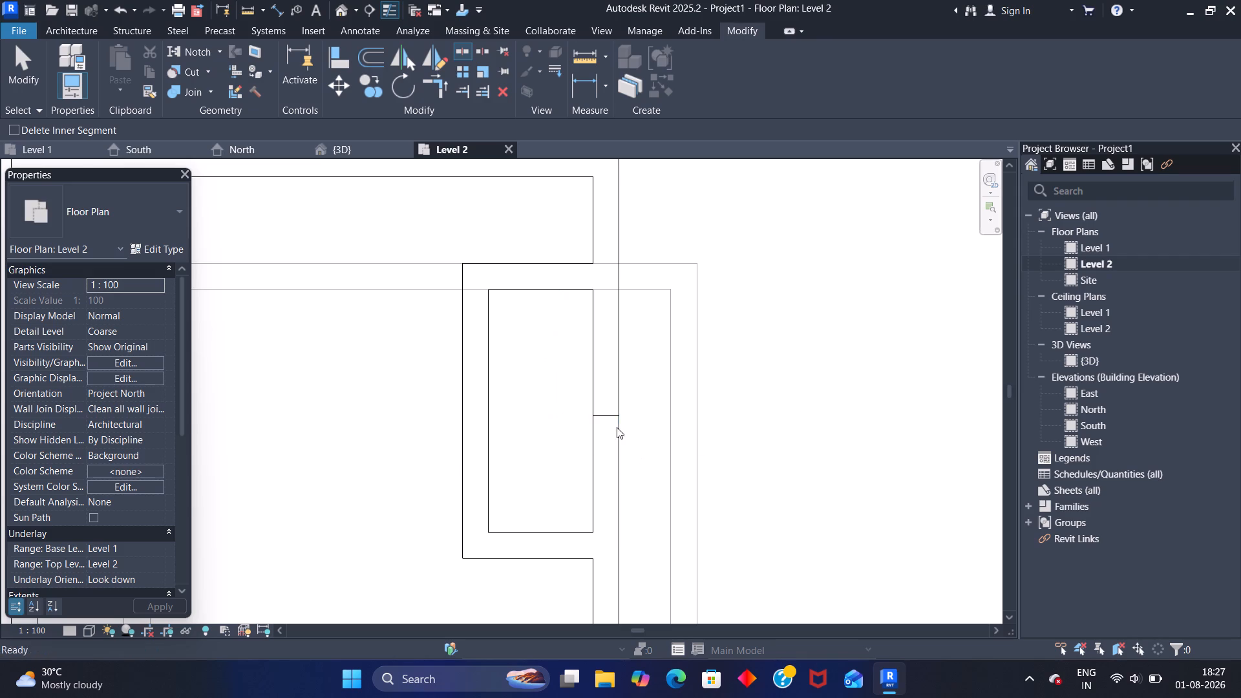
Delete the two east wall segments that close off the recess on Level 2.
left_click(610, 357)
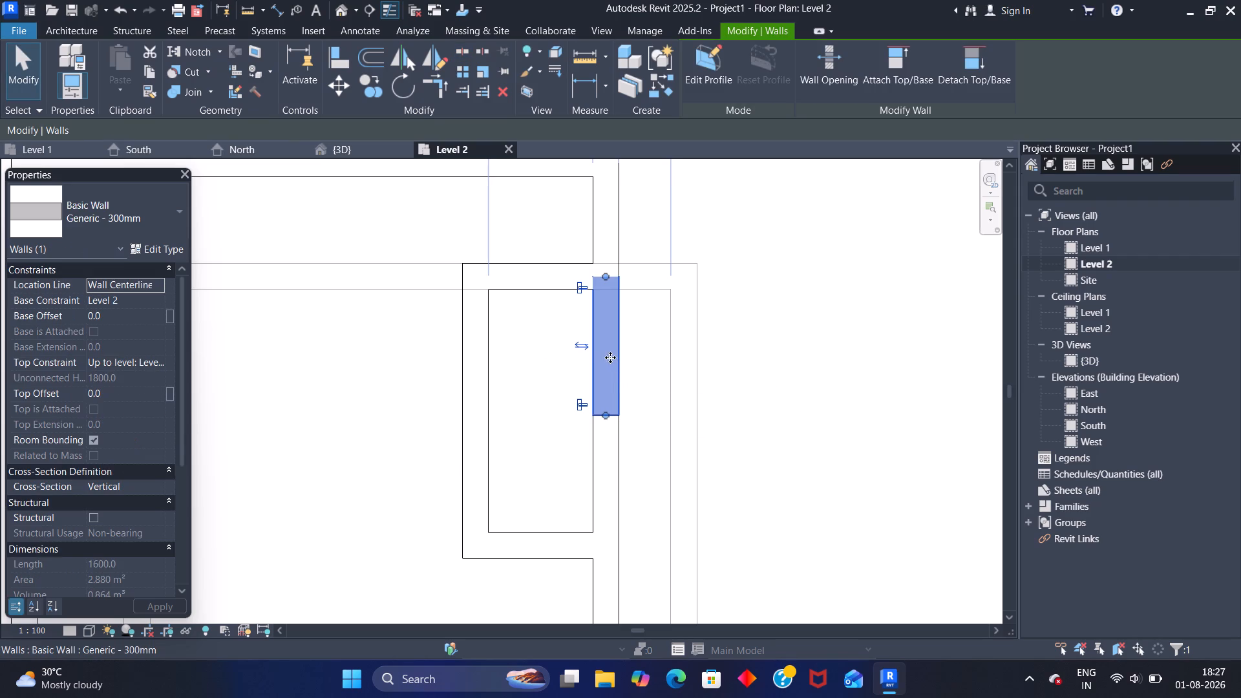
key("Delete")
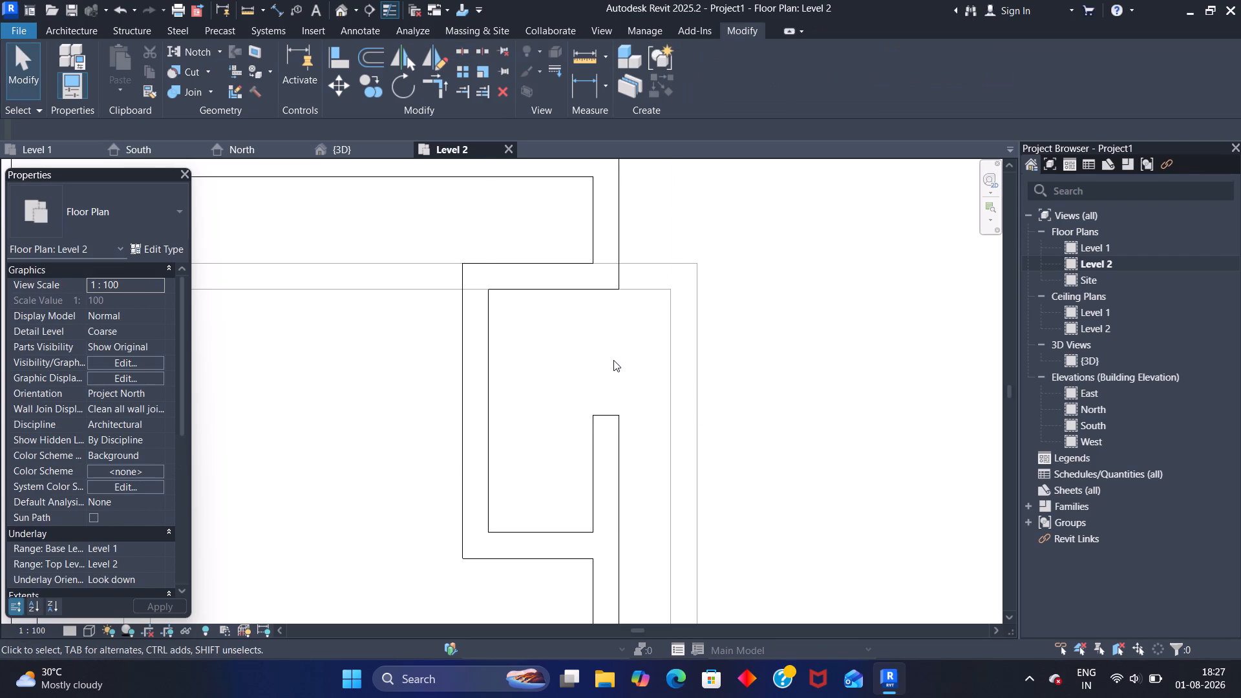
left_click(613, 437)
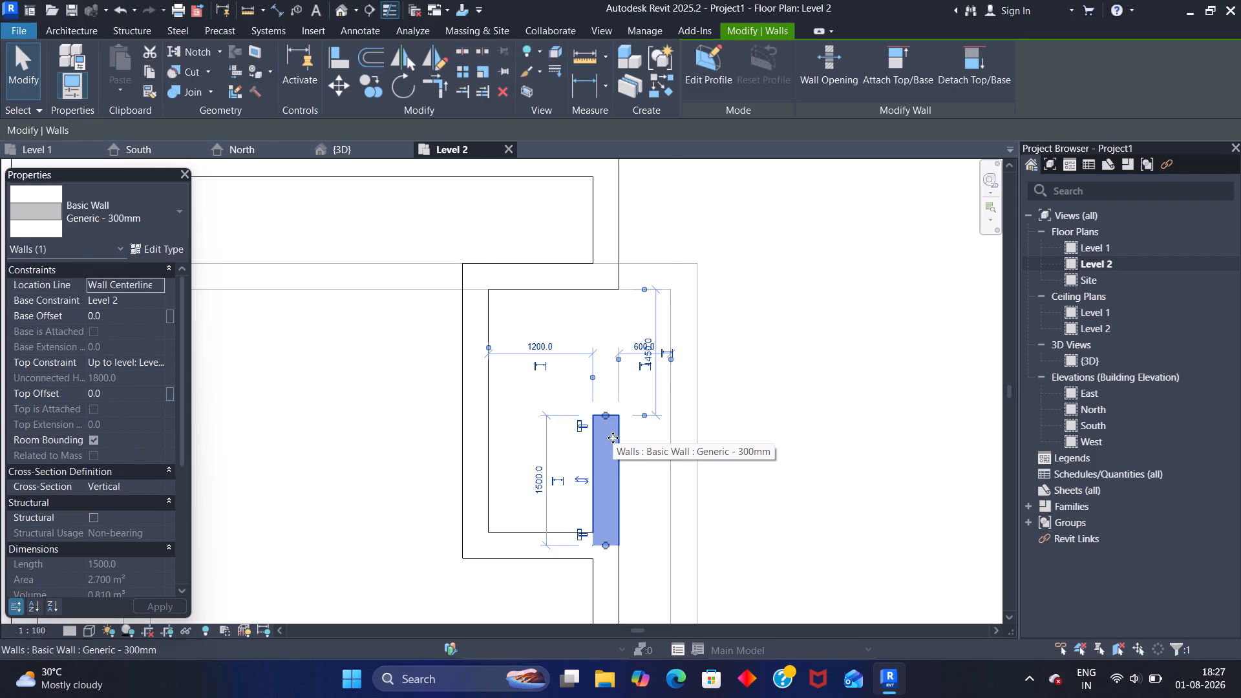
key("Delete")
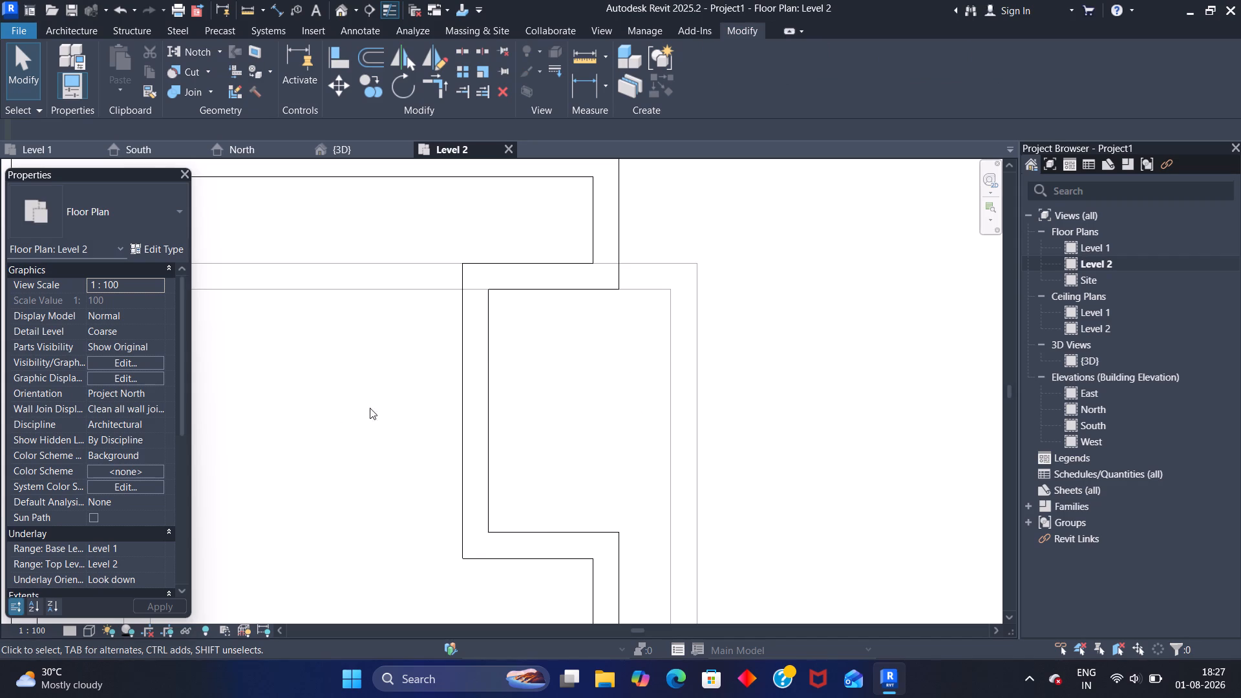
Set the Level 2 plan's visual style to Realistic.
left_click(88, 632)
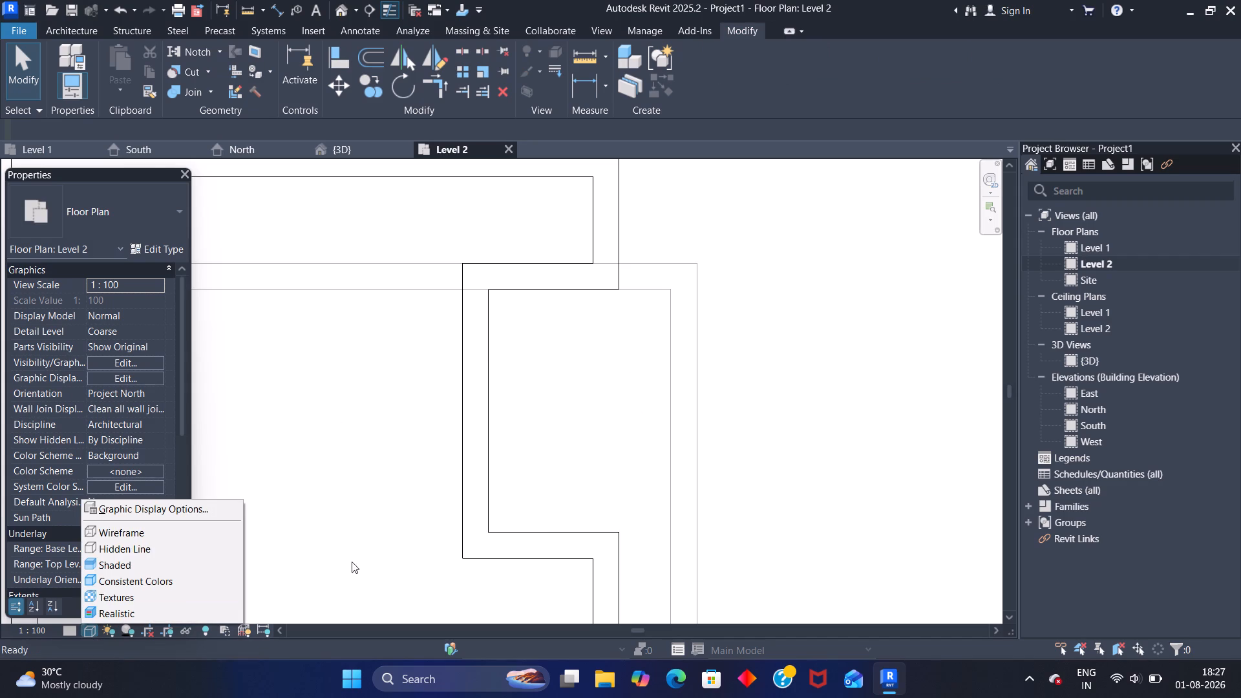
left_click(151, 614)
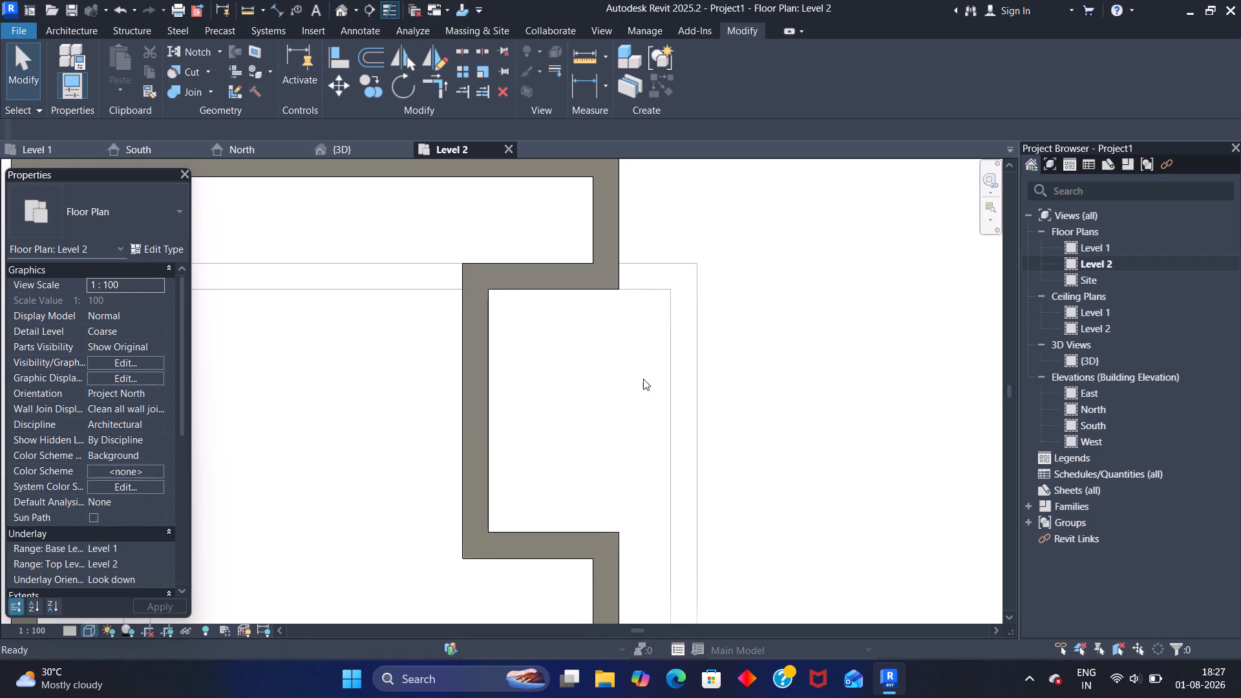
Set the distance from the recess's west wall to the inner face of the Level 2 east wall to 1700 mm.
scroll(612, 390, "down", 4)
left_click(533, 421)
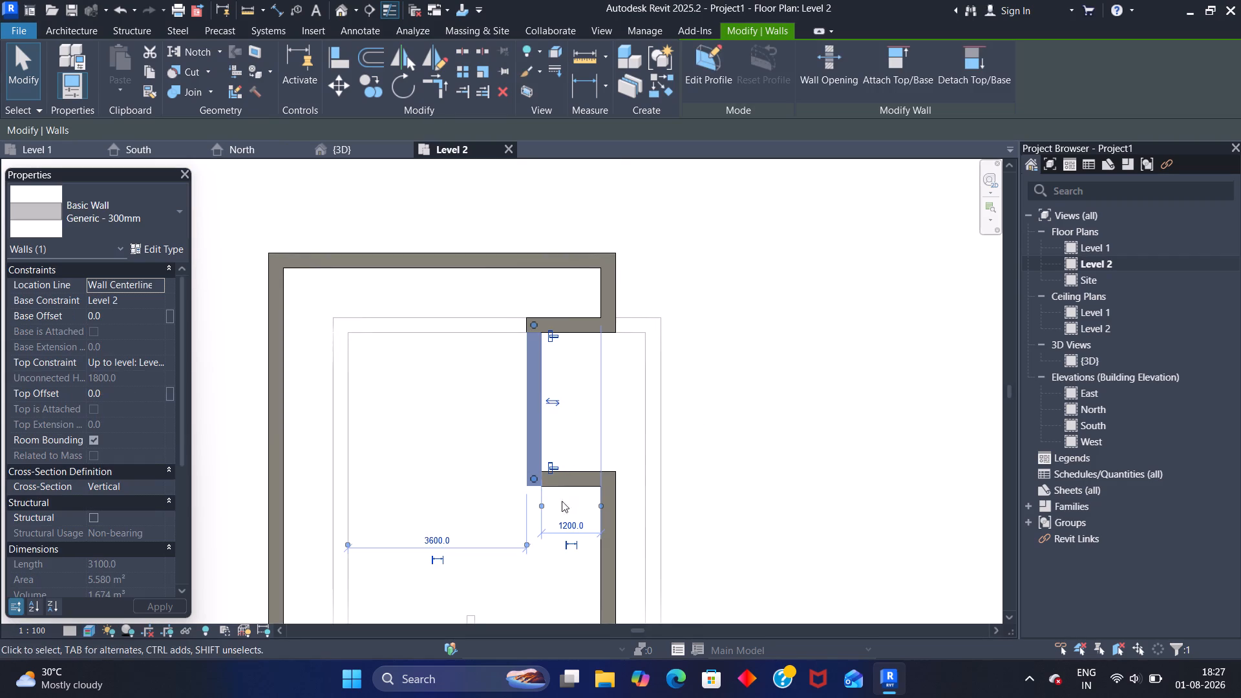
left_click(569, 519)
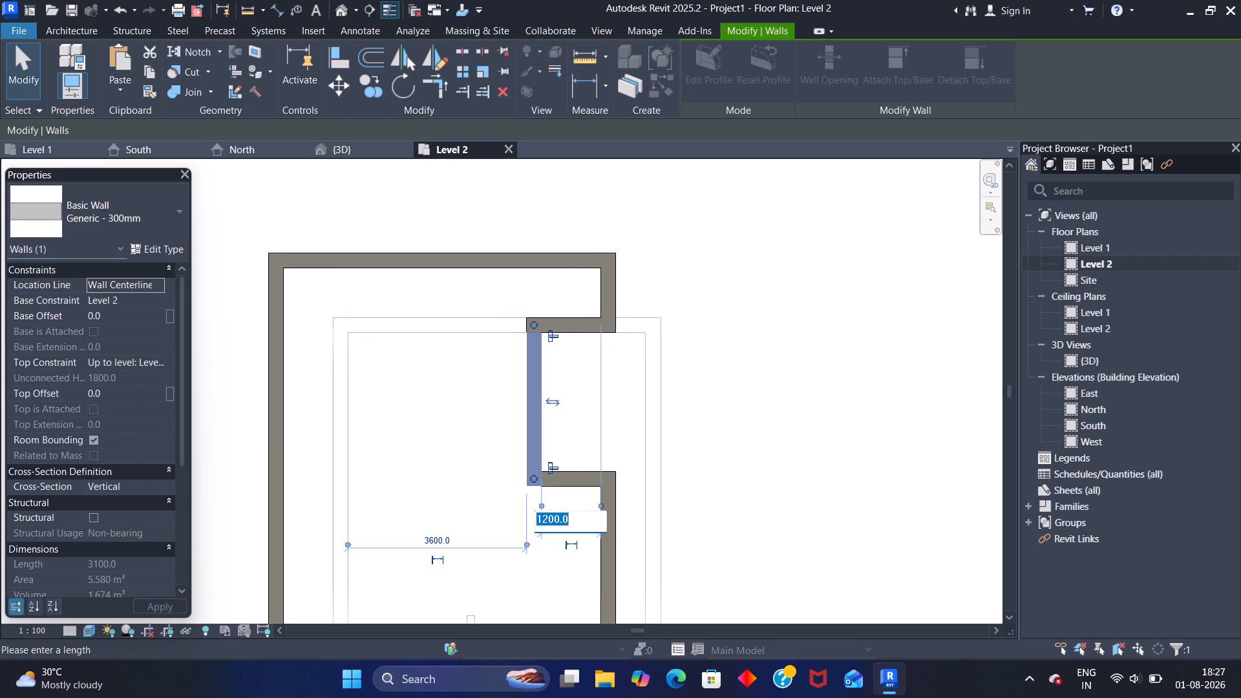
key("1")
type("700")
key("Return")
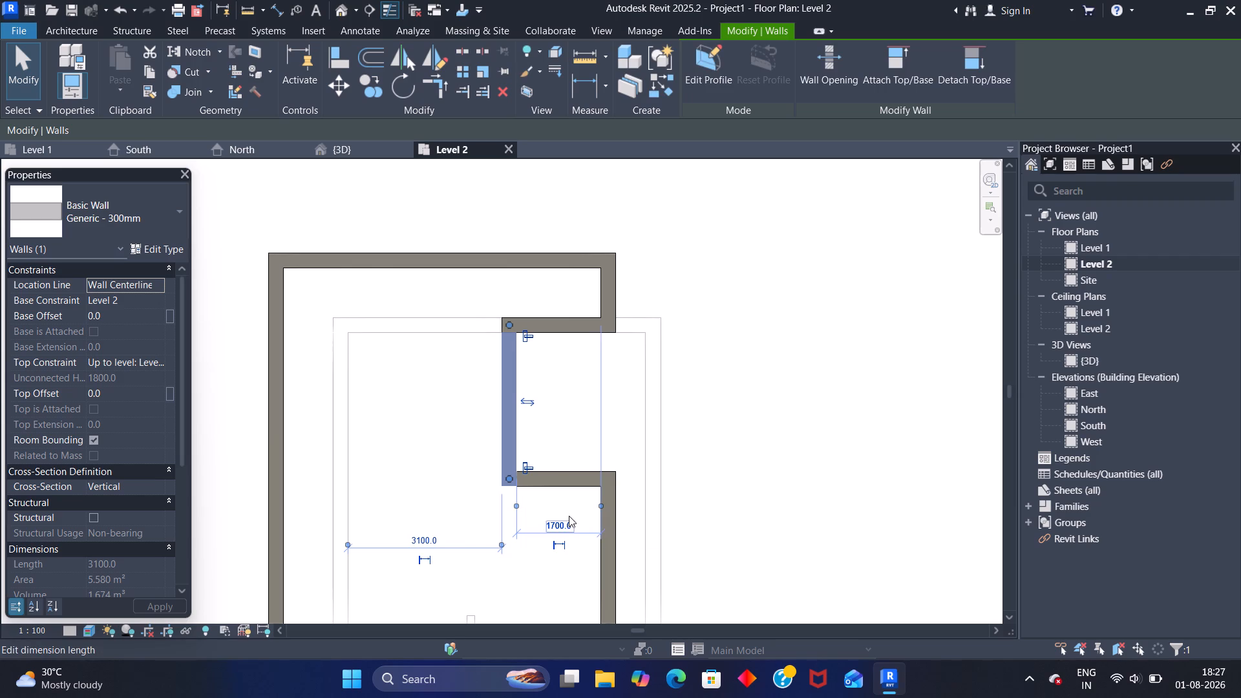
Set the clear distance between the recess's north and south walls to 4500 mm.
left_click(562, 480)
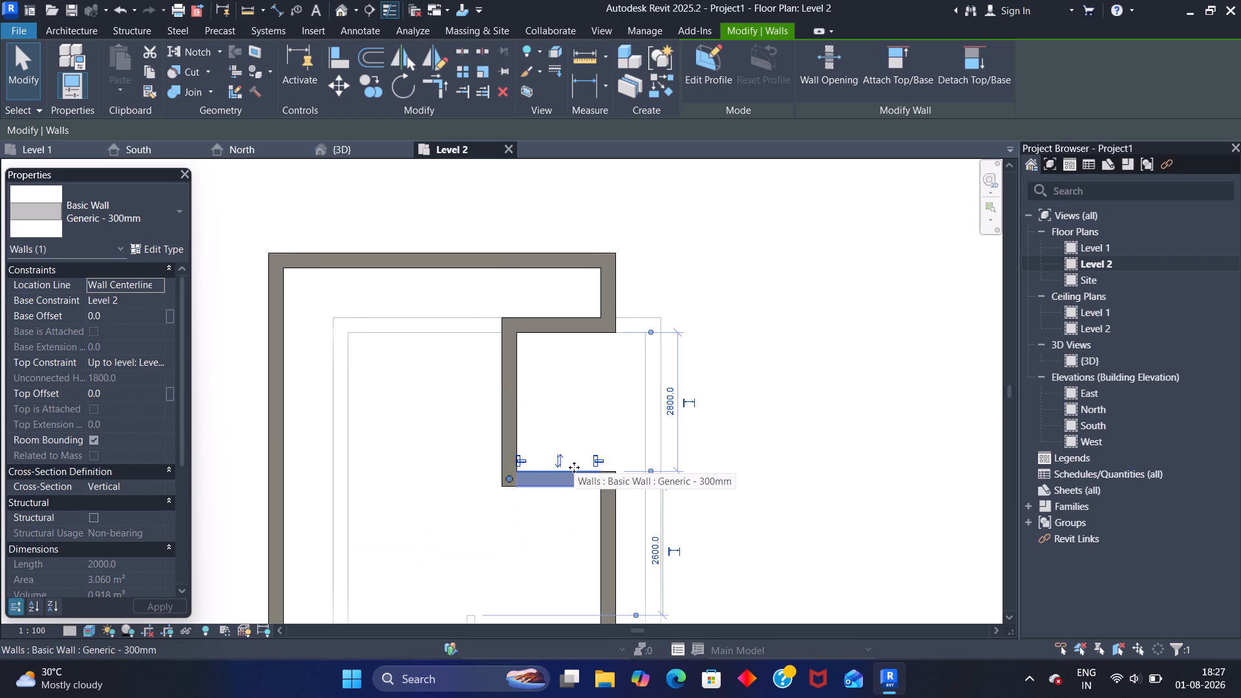
left_click(675, 408)
type("4500")
key("Return")
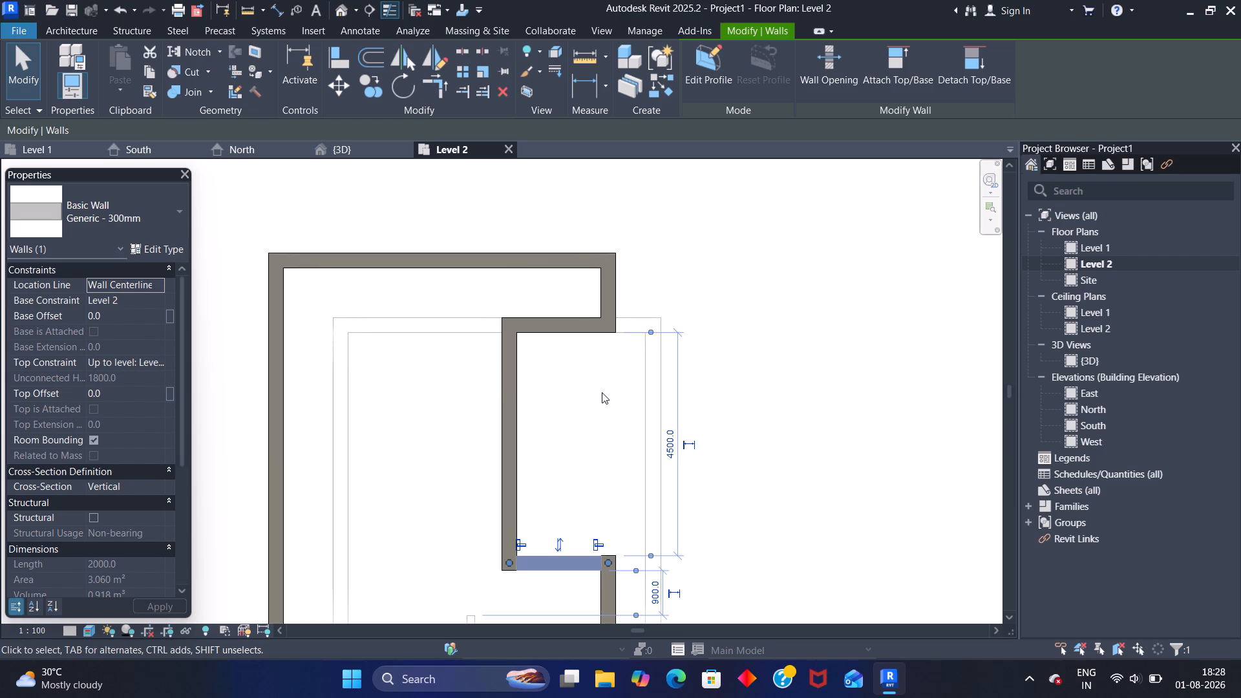
left_click(812, 290)
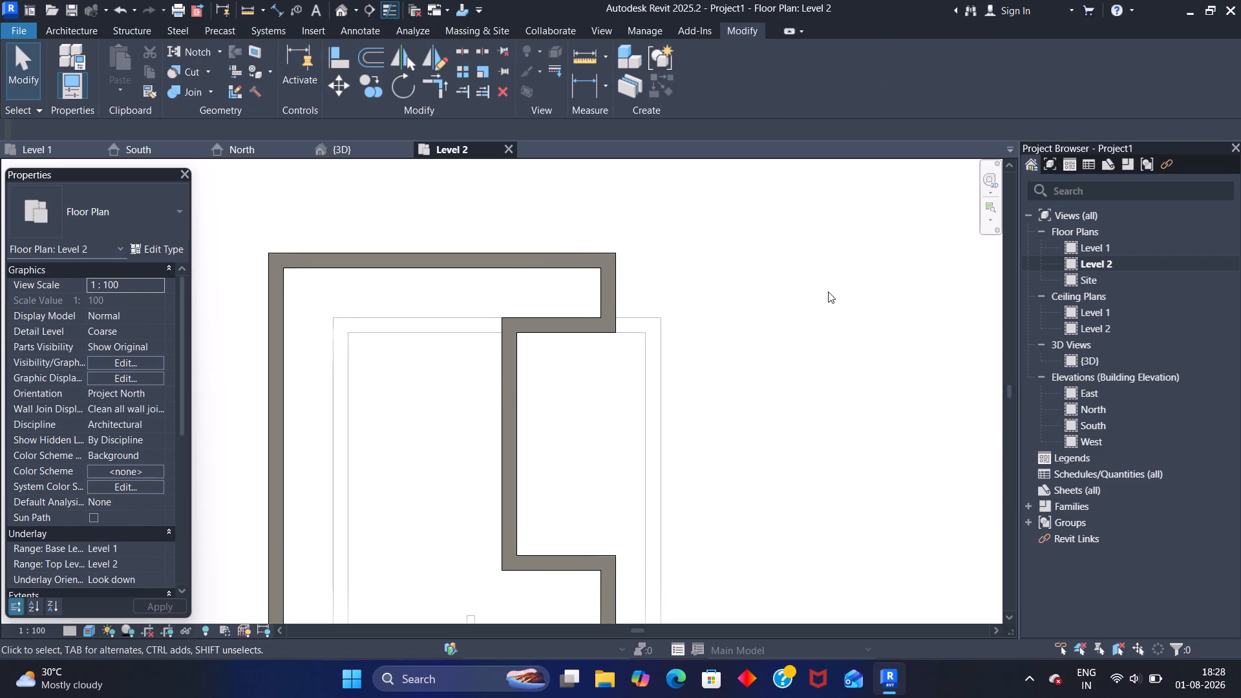
key("Escape")
Delete the south exterior wall on Level 2.
scroll(895, 322, "down", 6)
middle_click_drag(851, 394, 801, 271)
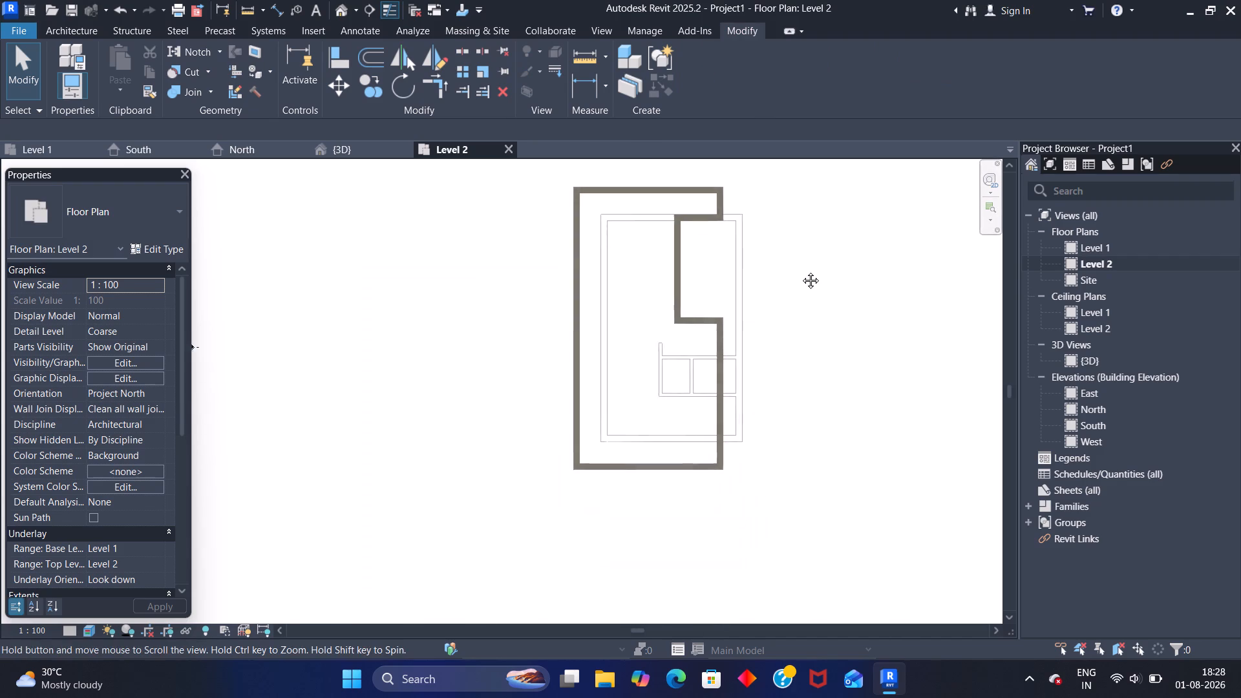
middle_click_drag(801, 271, 770, 257)
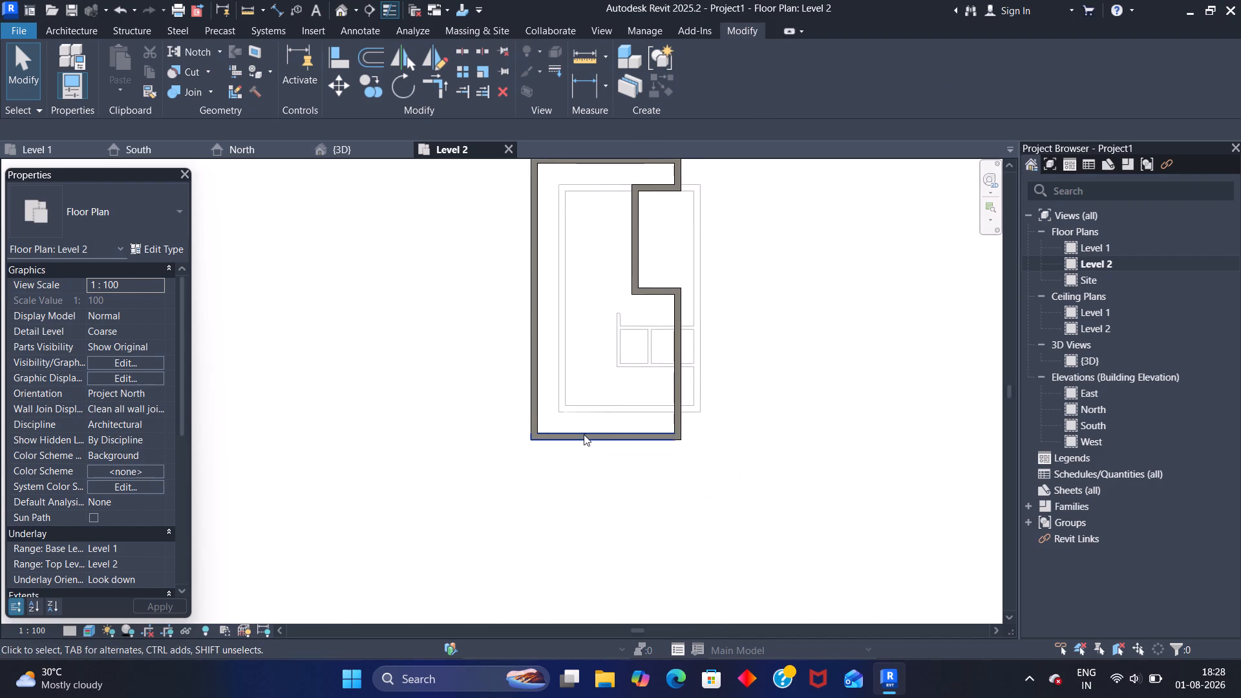
left_click(584, 434)
middle_click_drag(867, 283, 708, 438)
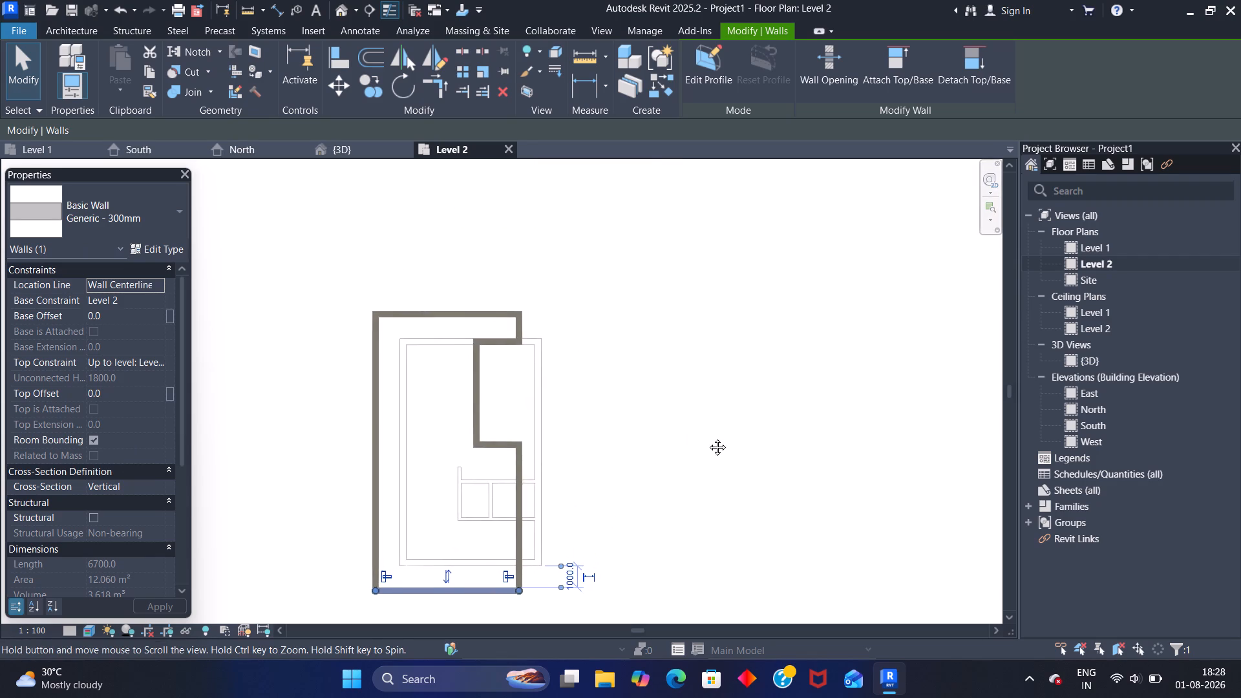
middle_click_drag(708, 438, 708, 438)
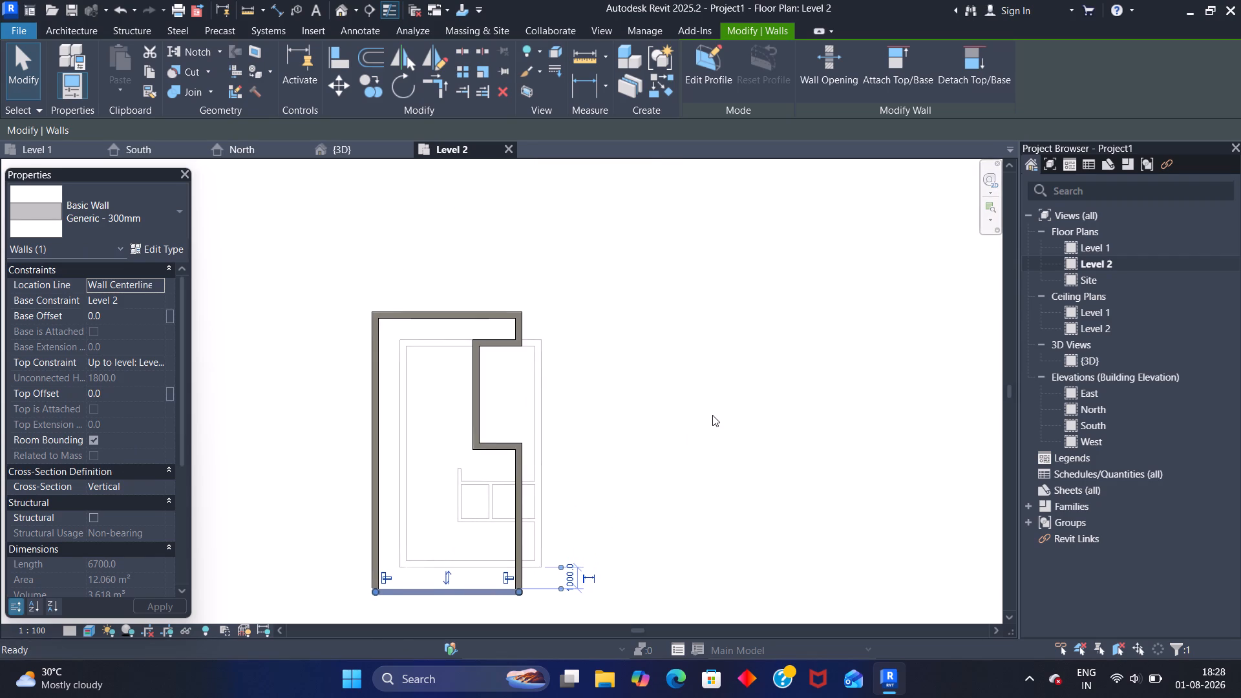
key("Delete")
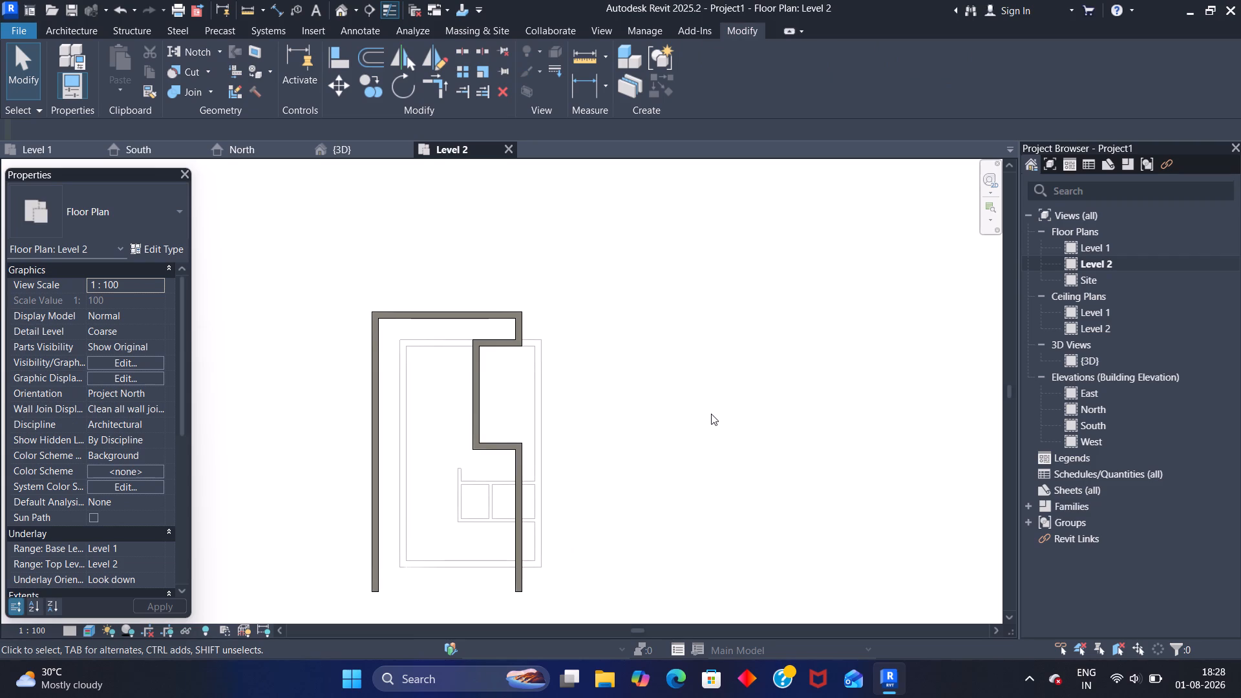
Draw a straight Generic - 300mm wall on Level 2 between the east and west walls, along the centerline of the underlying Level 1 south wall.
left_click(79, 25)
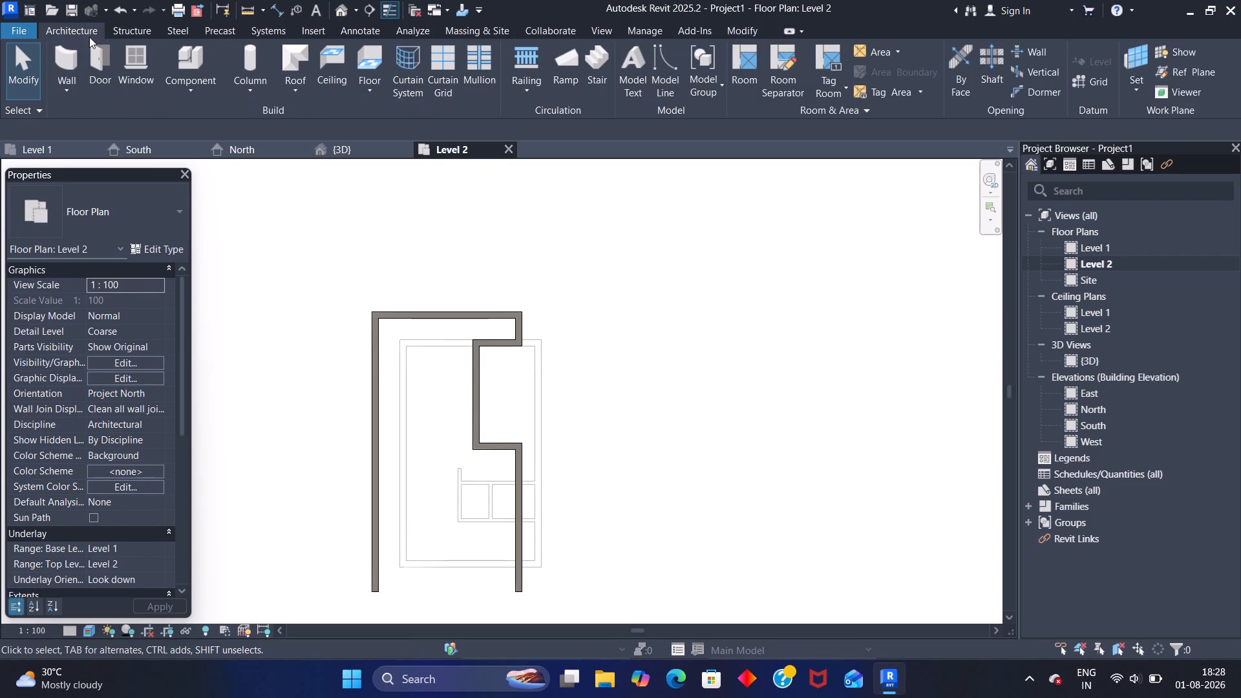
left_click(72, 51)
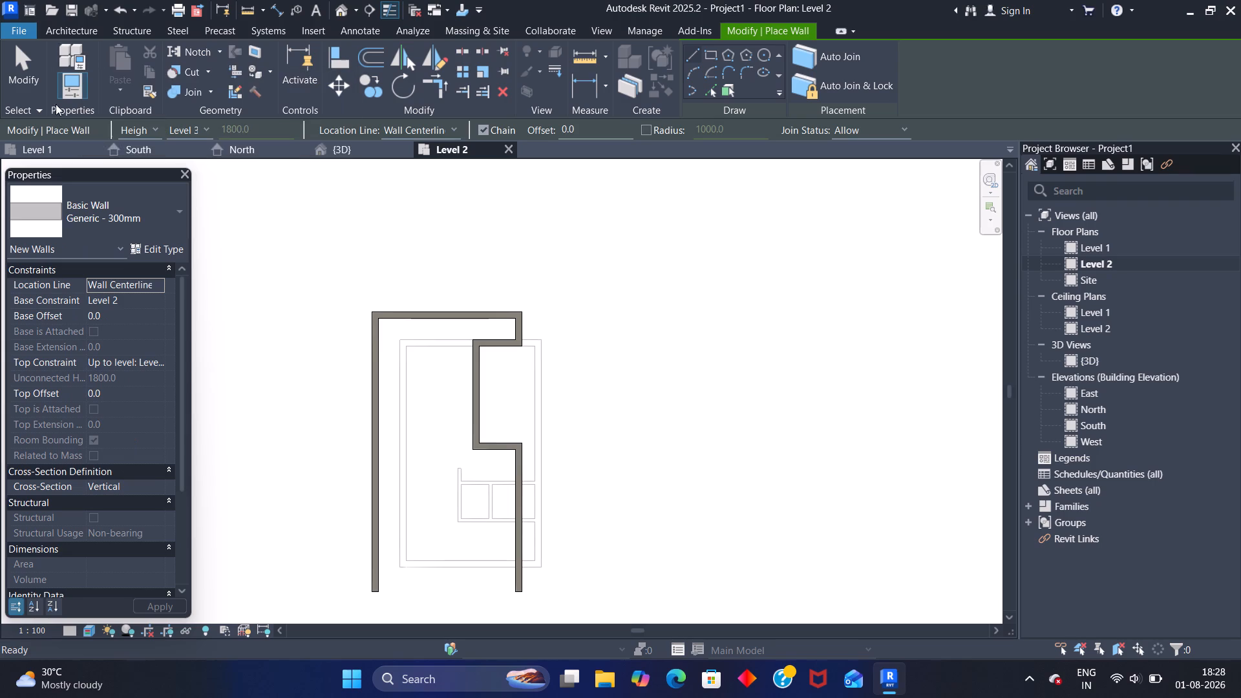
left_click(688, 50)
middle_click_drag(595, 485, 670, 262)
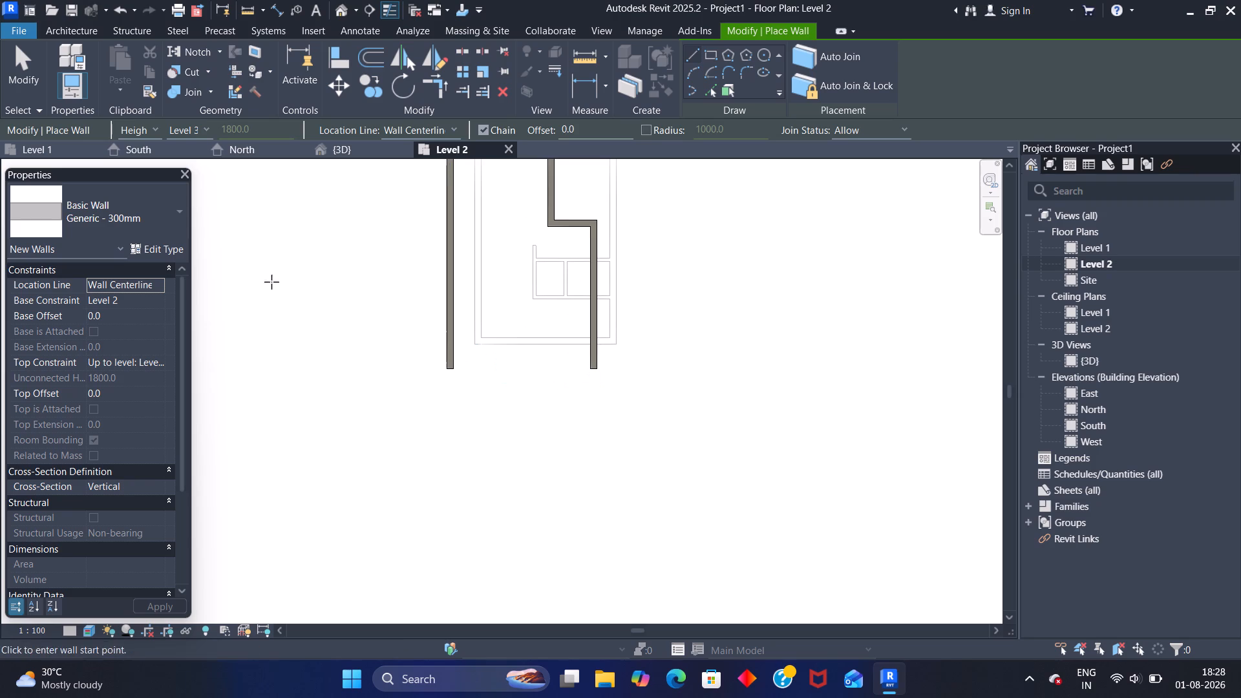
scroll(586, 332, "up", 4)
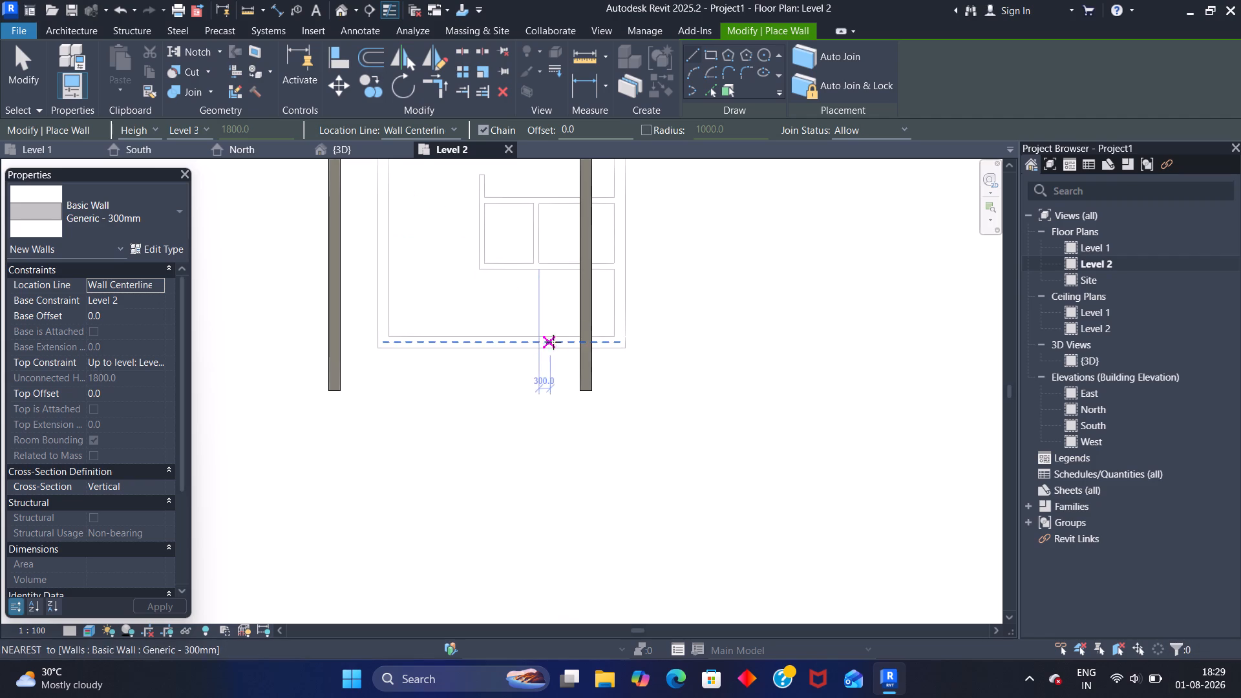
scroll(553, 351, "up", 2)
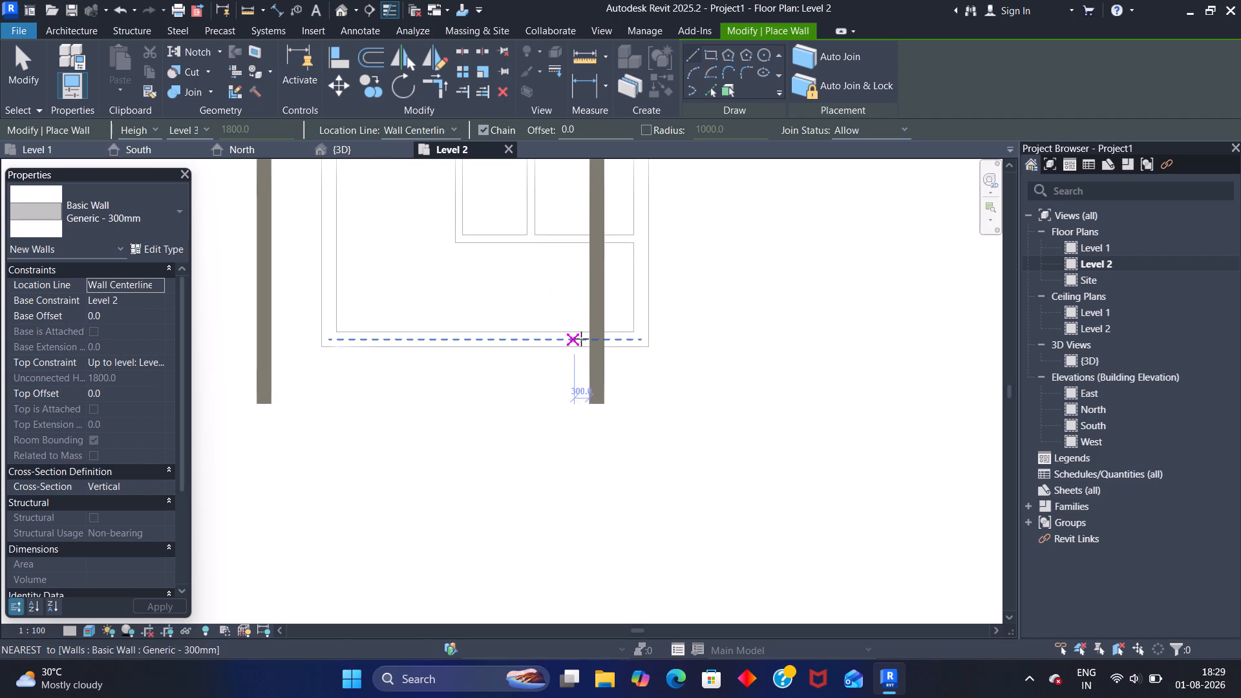
left_click(591, 341)
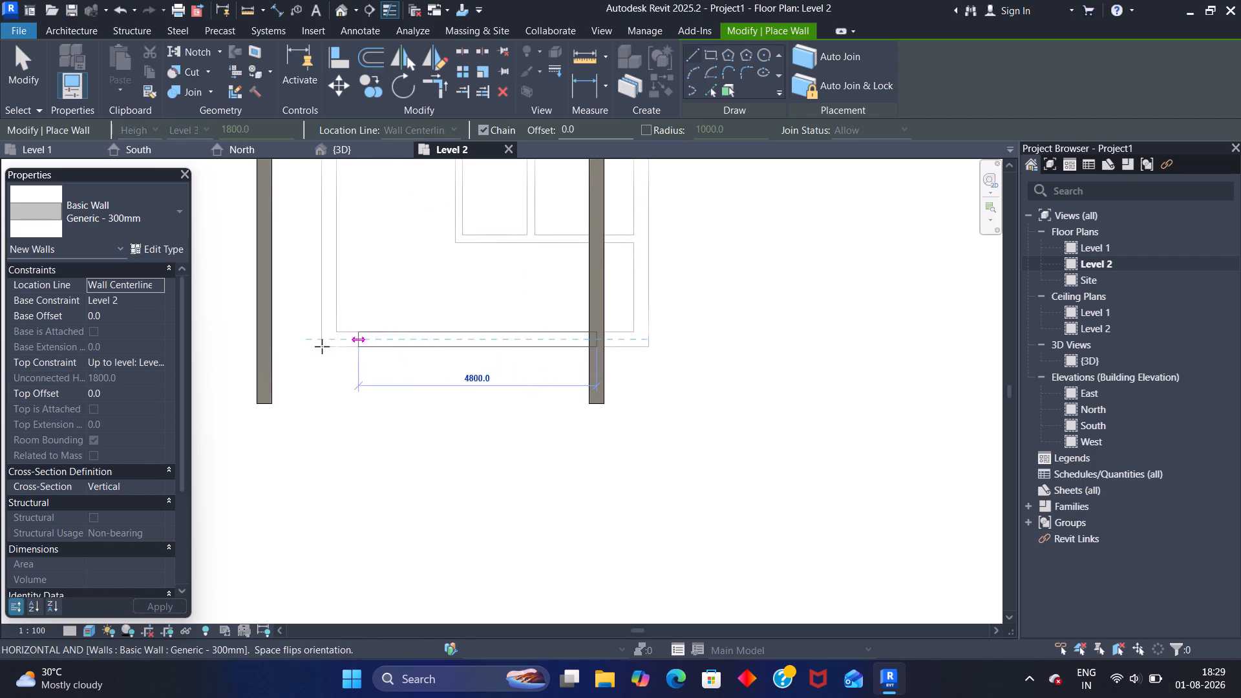
left_click(266, 343)
scroll(343, 380, "down", 3)
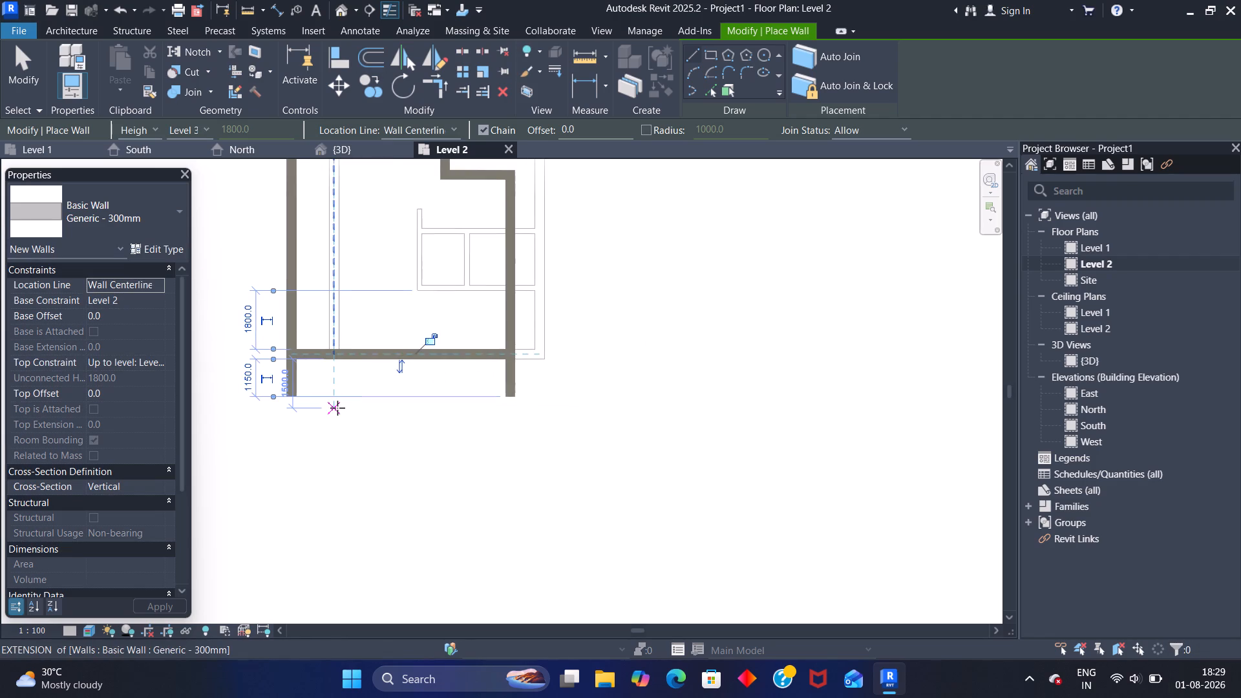
key("Escape")
key("Escape")
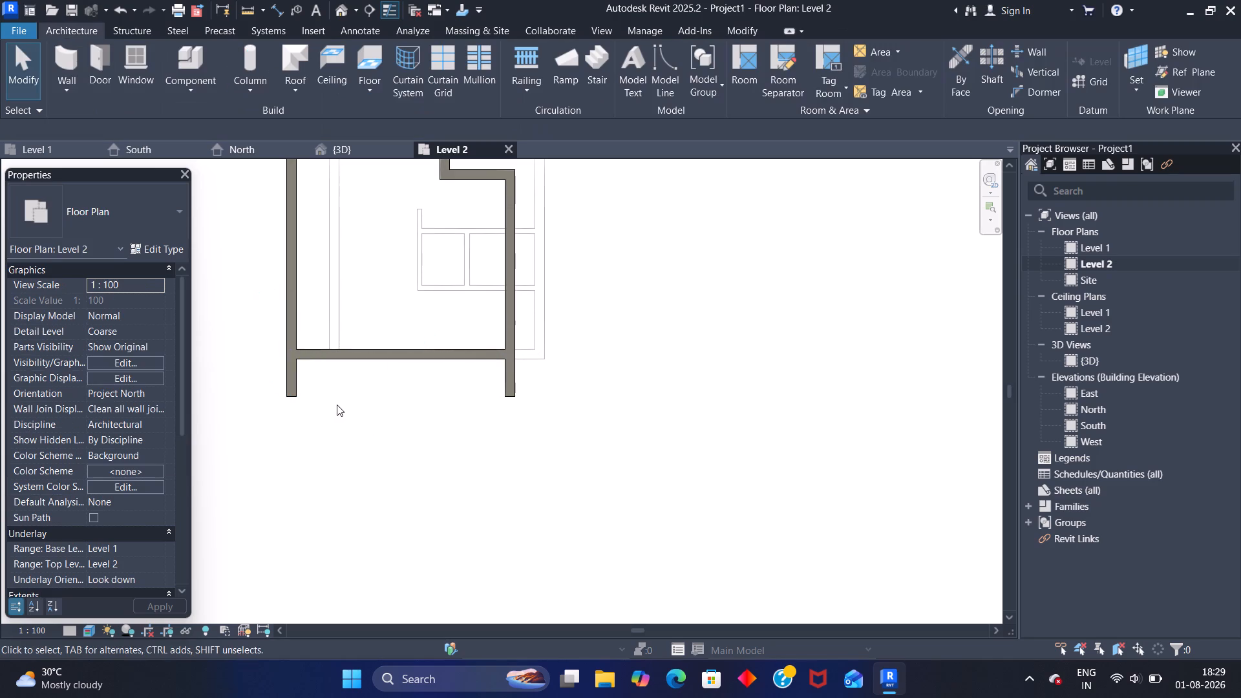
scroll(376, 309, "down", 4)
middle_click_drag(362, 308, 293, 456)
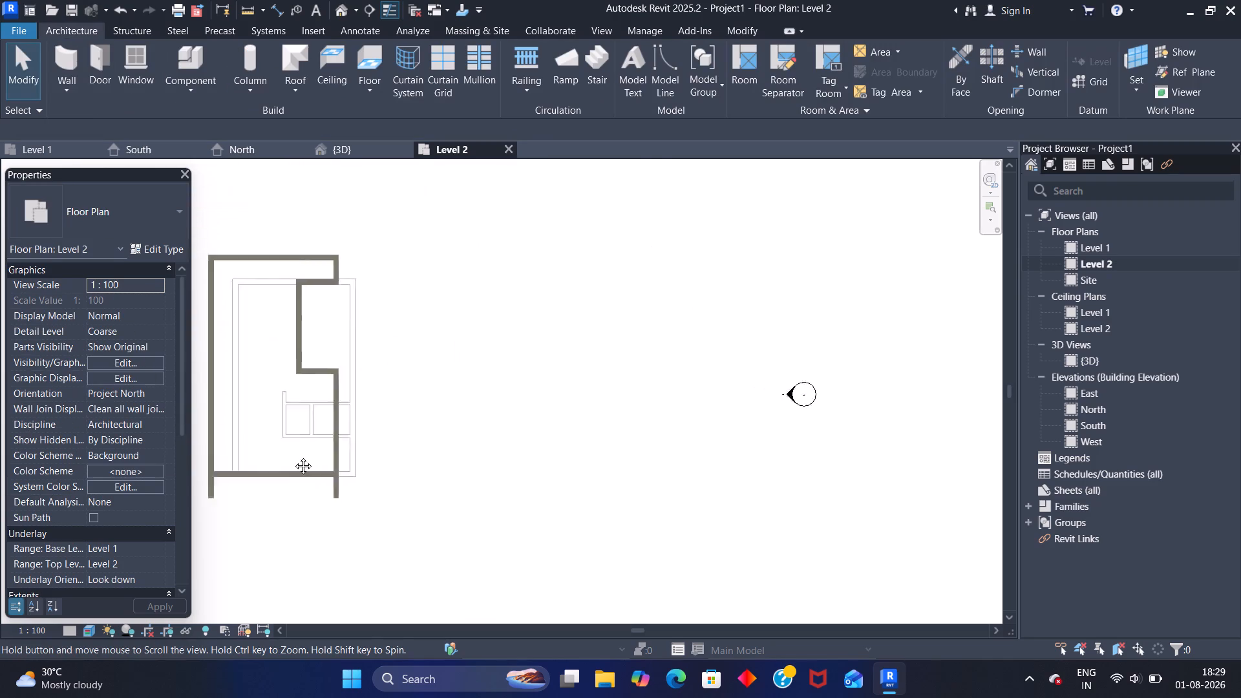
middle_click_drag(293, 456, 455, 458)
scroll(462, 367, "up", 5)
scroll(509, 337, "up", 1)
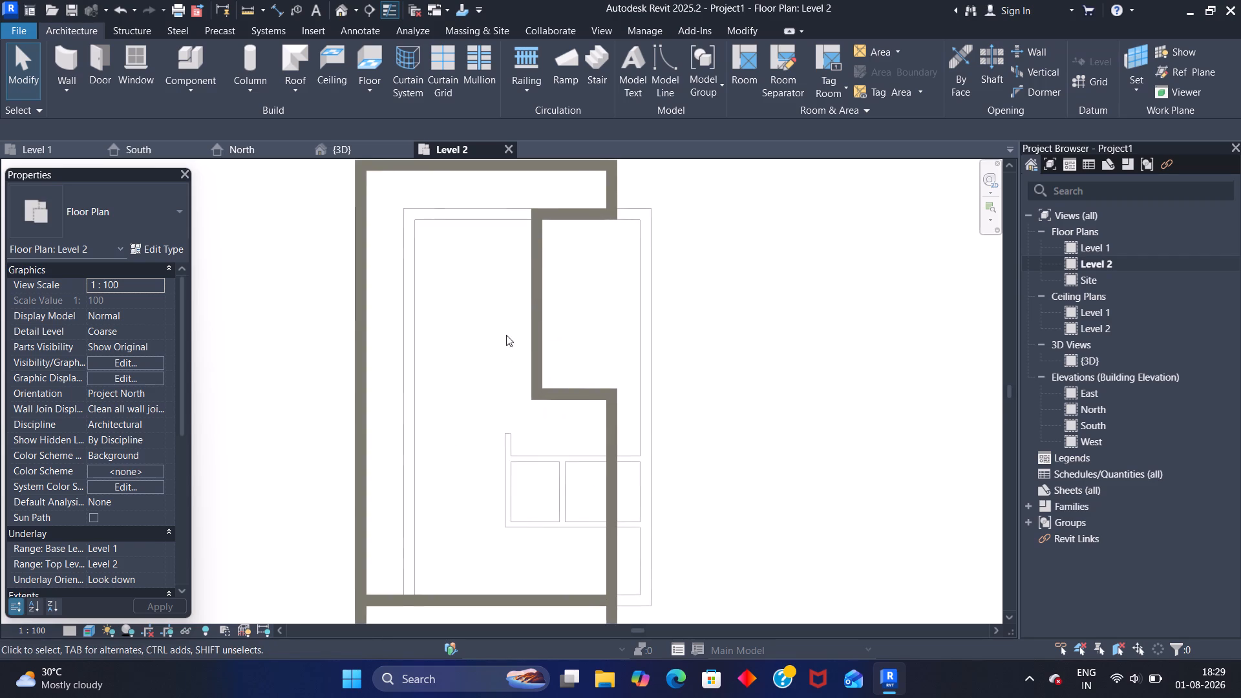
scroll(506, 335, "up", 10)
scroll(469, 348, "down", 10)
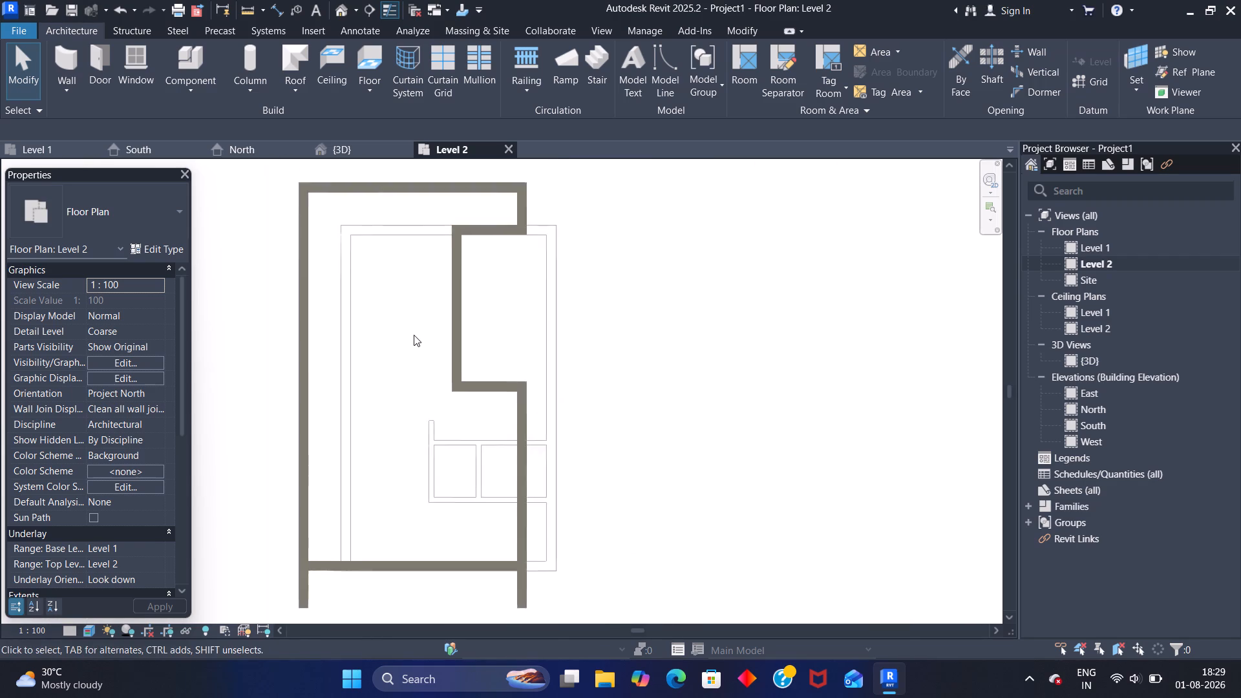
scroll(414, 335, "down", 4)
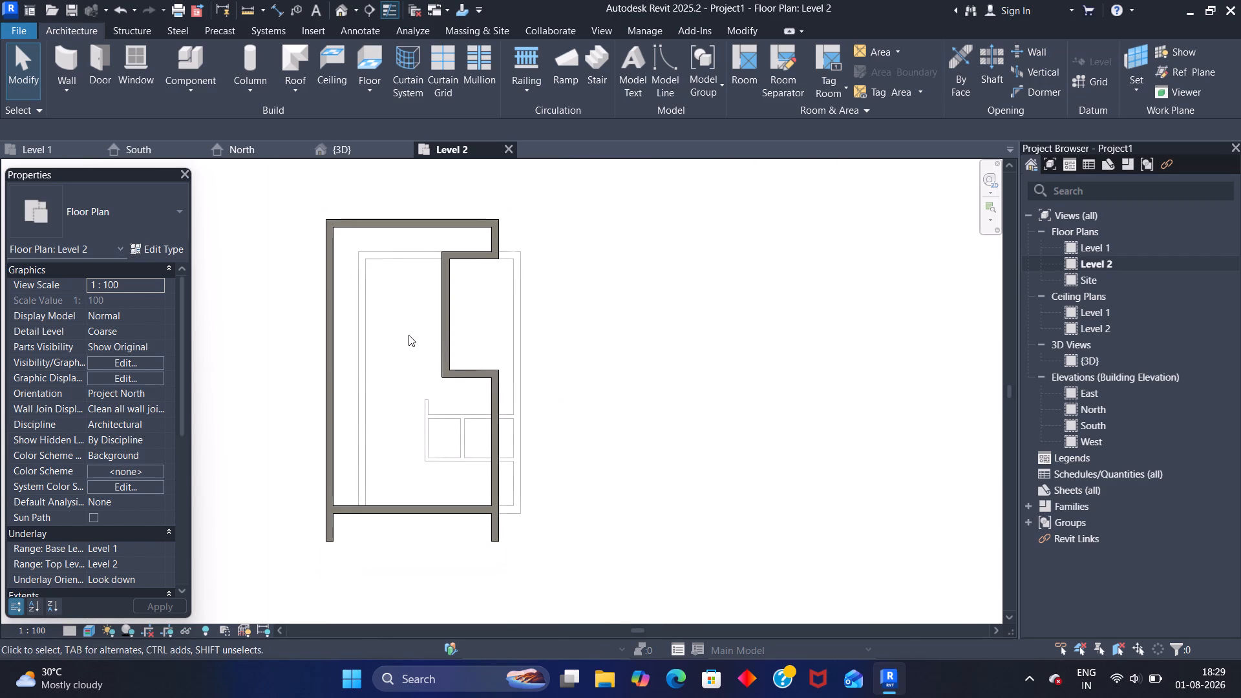
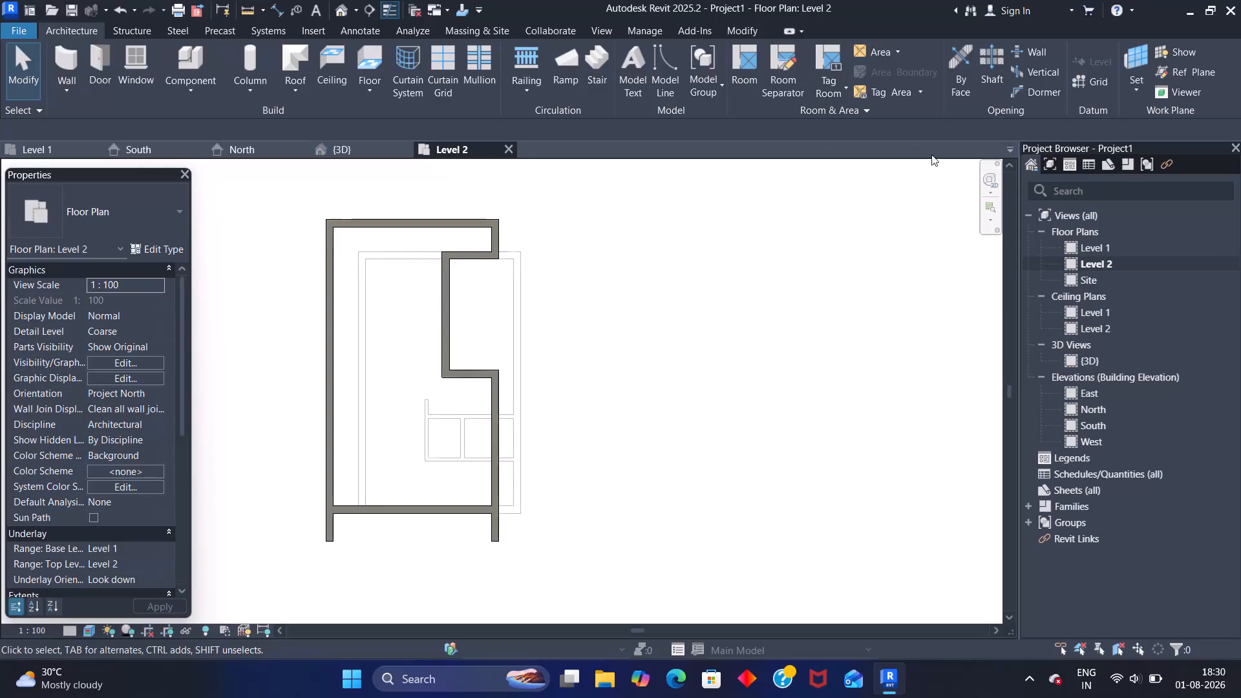
Start a stair in the Level 1 floor plan and set its actual run width to 1100 mm.
double_click(1165, 251)
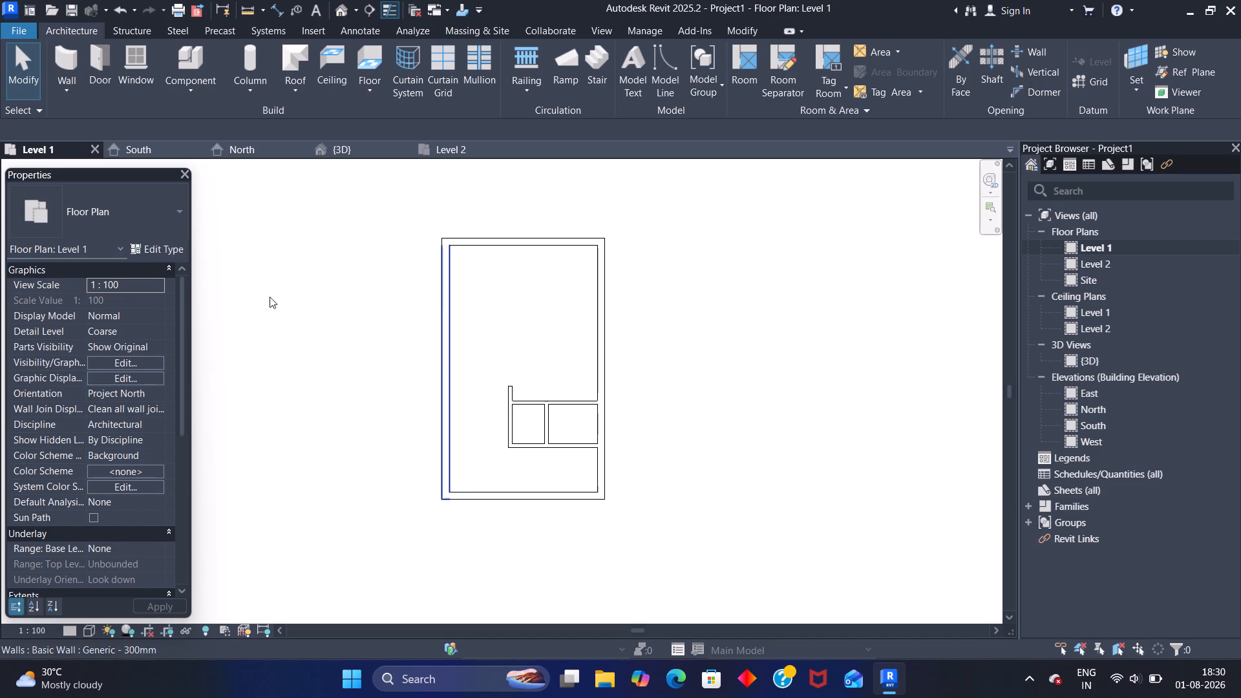
left_click(61, 27)
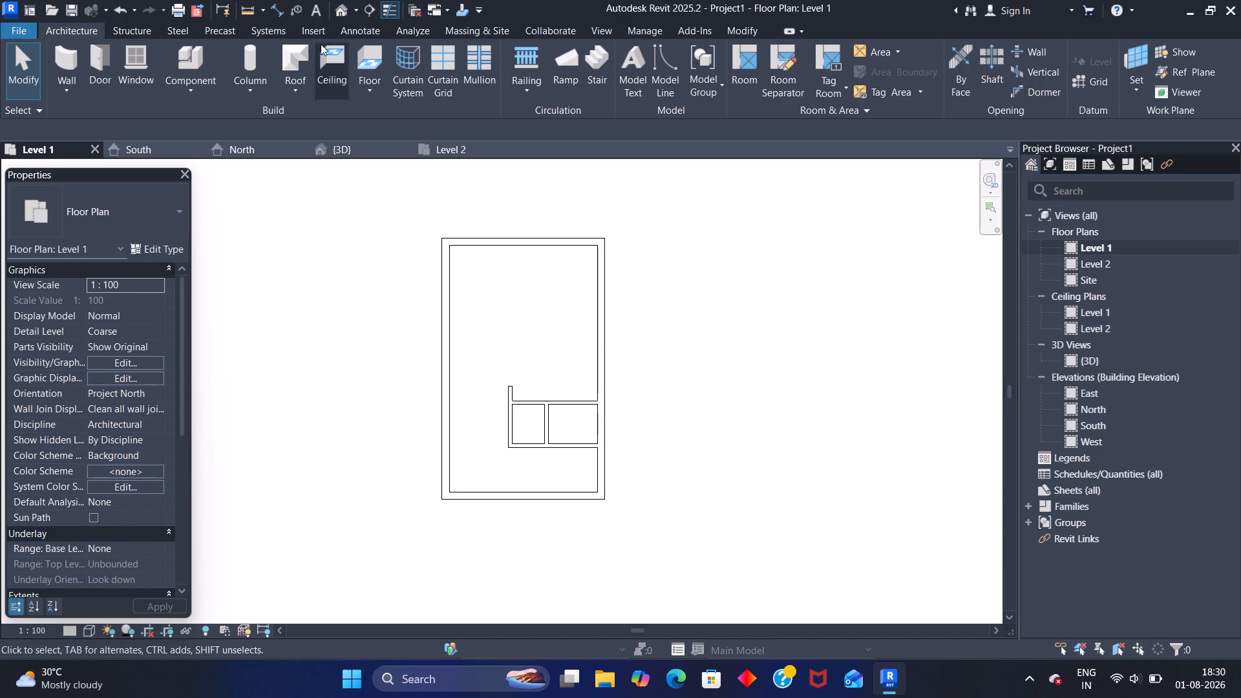
left_click(597, 65)
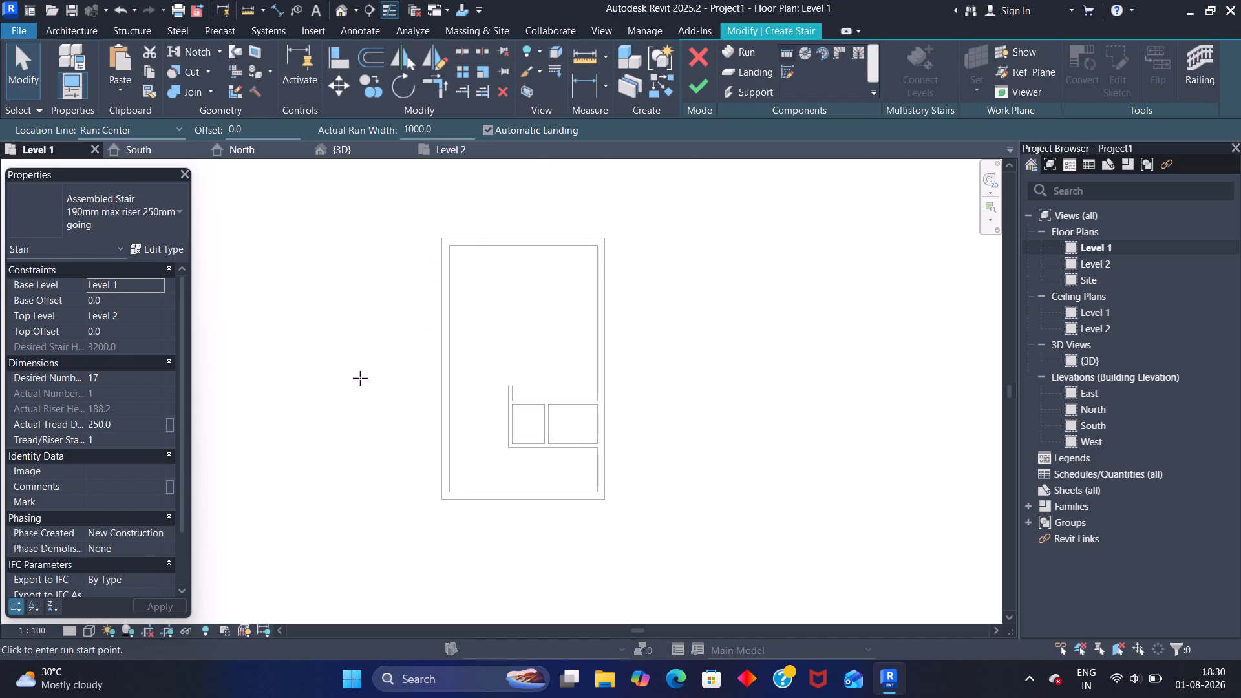
left_click(175, 209)
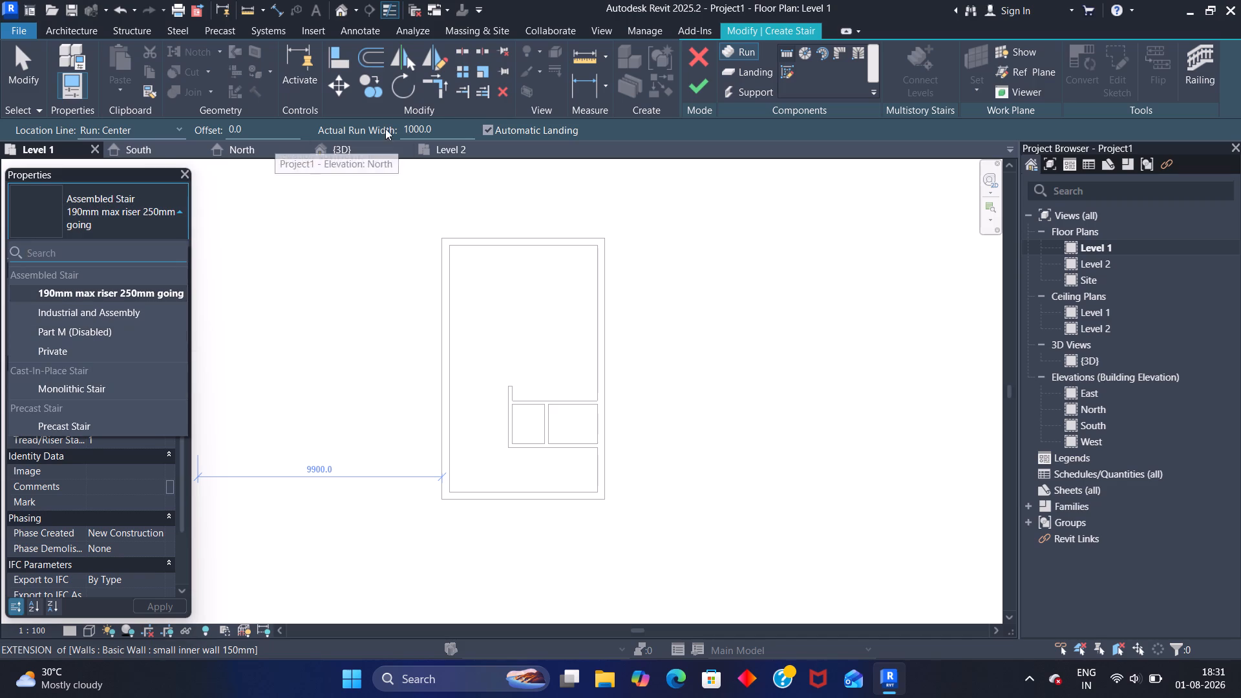
double_click(439, 127)
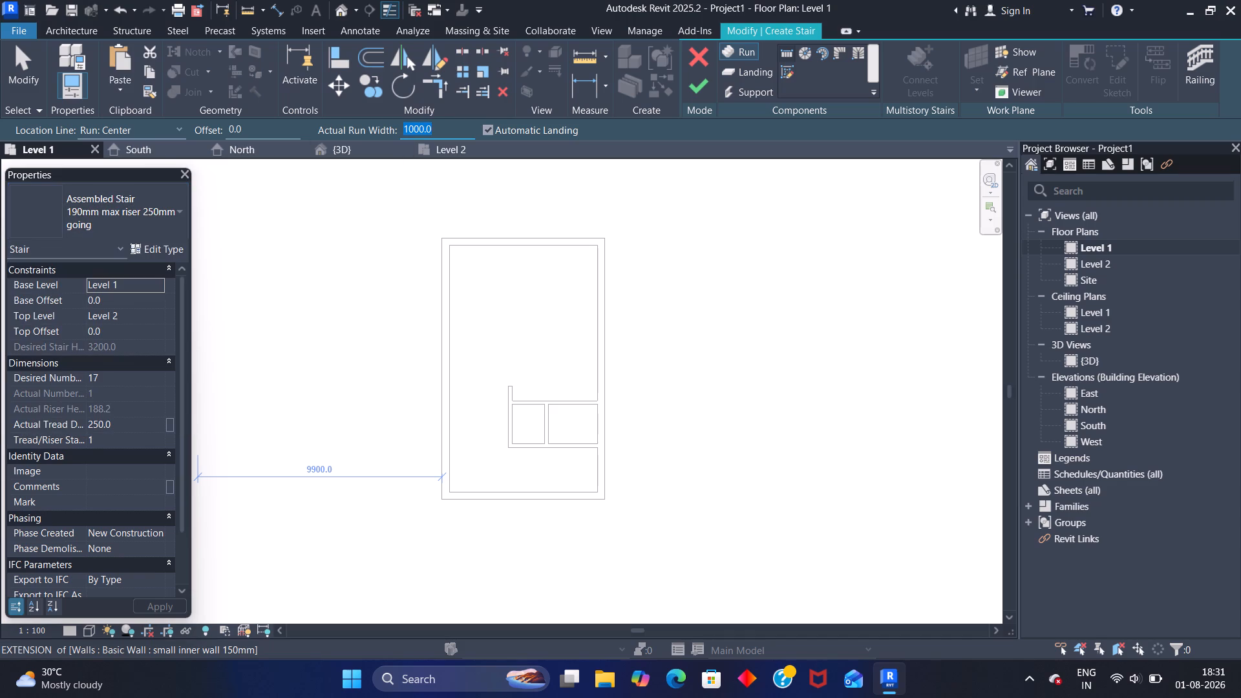
type("1100")
key("Return")
type("mm")
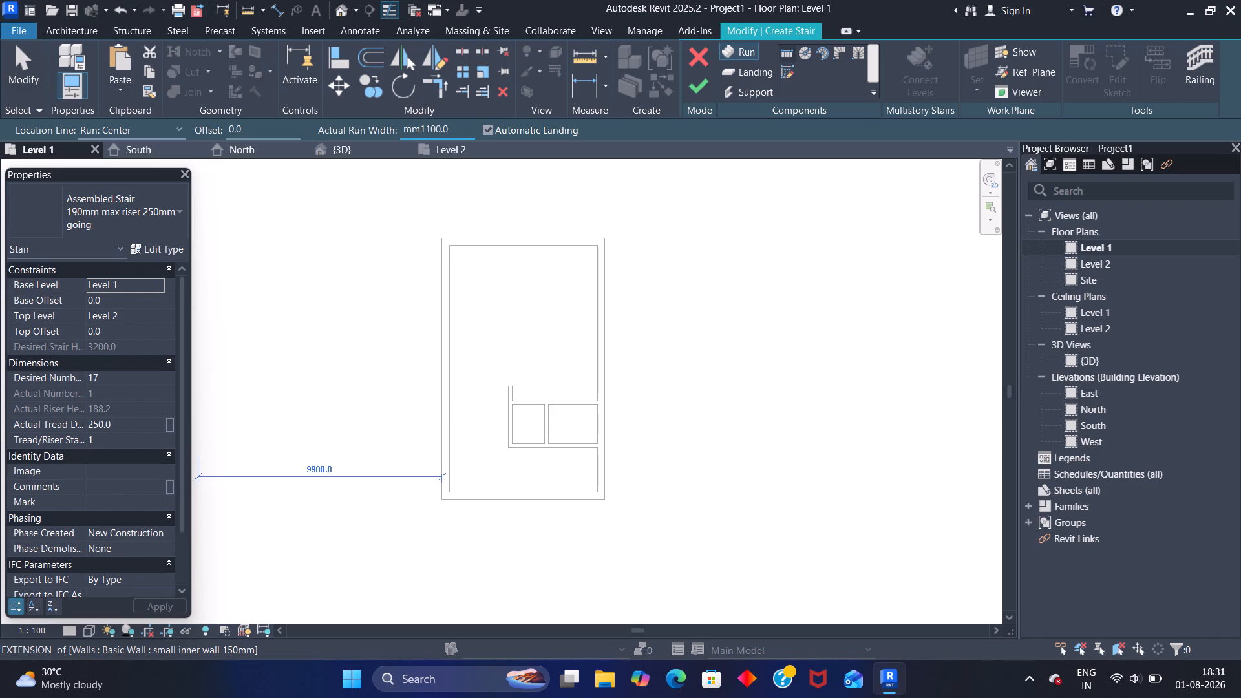
key("BackSpace")
key("BackSpace")
key("BackSpace")
key("Right")
key("Right")
key("Right")
key("Right")
key("Right")
key("Right")
key("Return")
key("Return")
type("mm")
key("Return")
left_click_drag(490, 182, 490, 188)
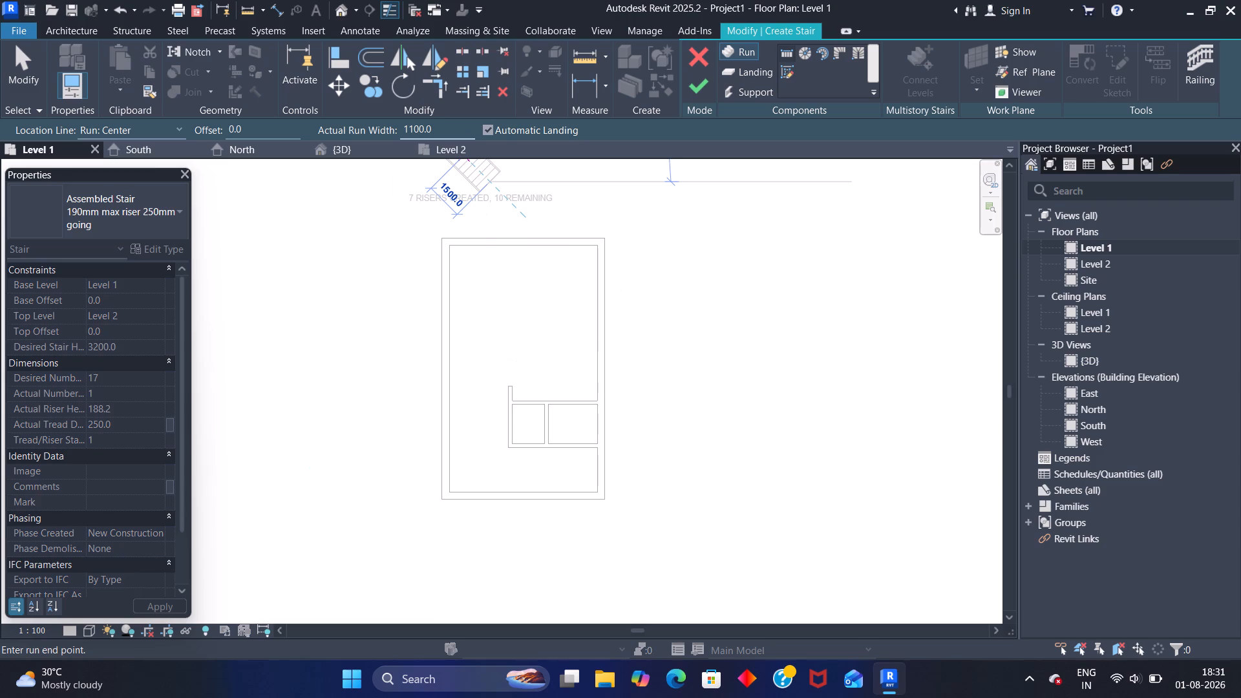
key("Escape")
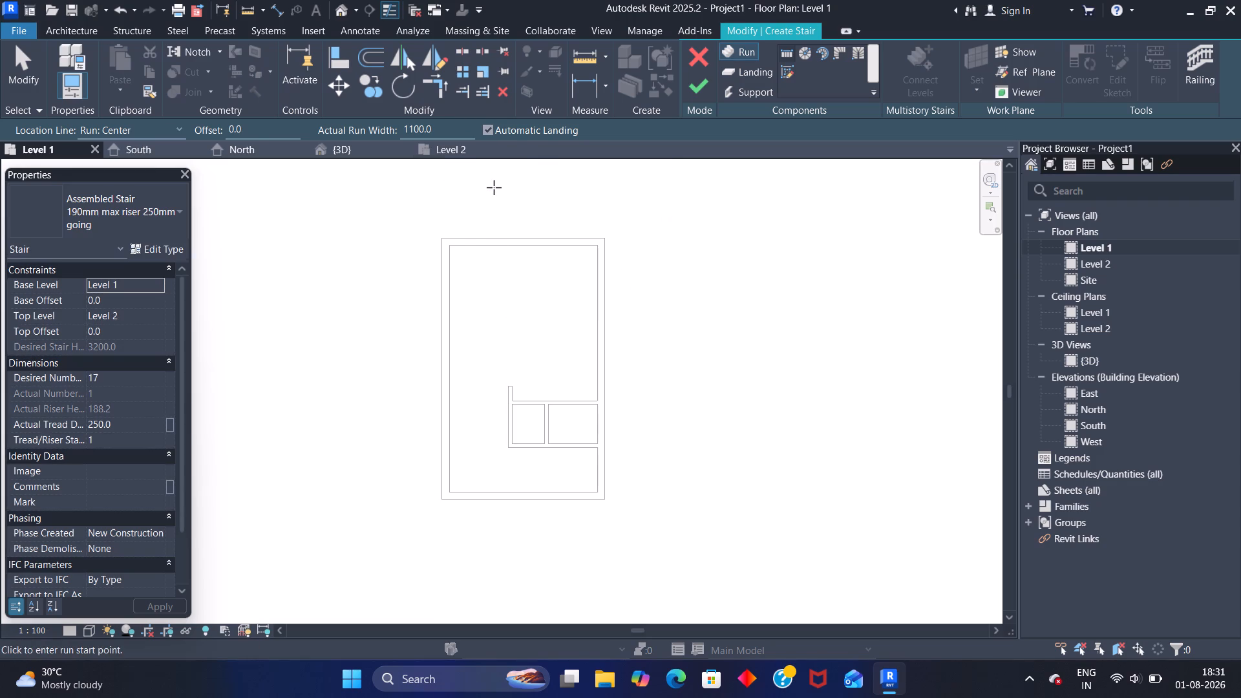
left_click(449, 127)
key("Return")
Draw a straight 17-riser run northward along the west wall's inner face, with location line Exterior Support: Left, starting about 1700 mm from the south wall.
left_click(180, 127)
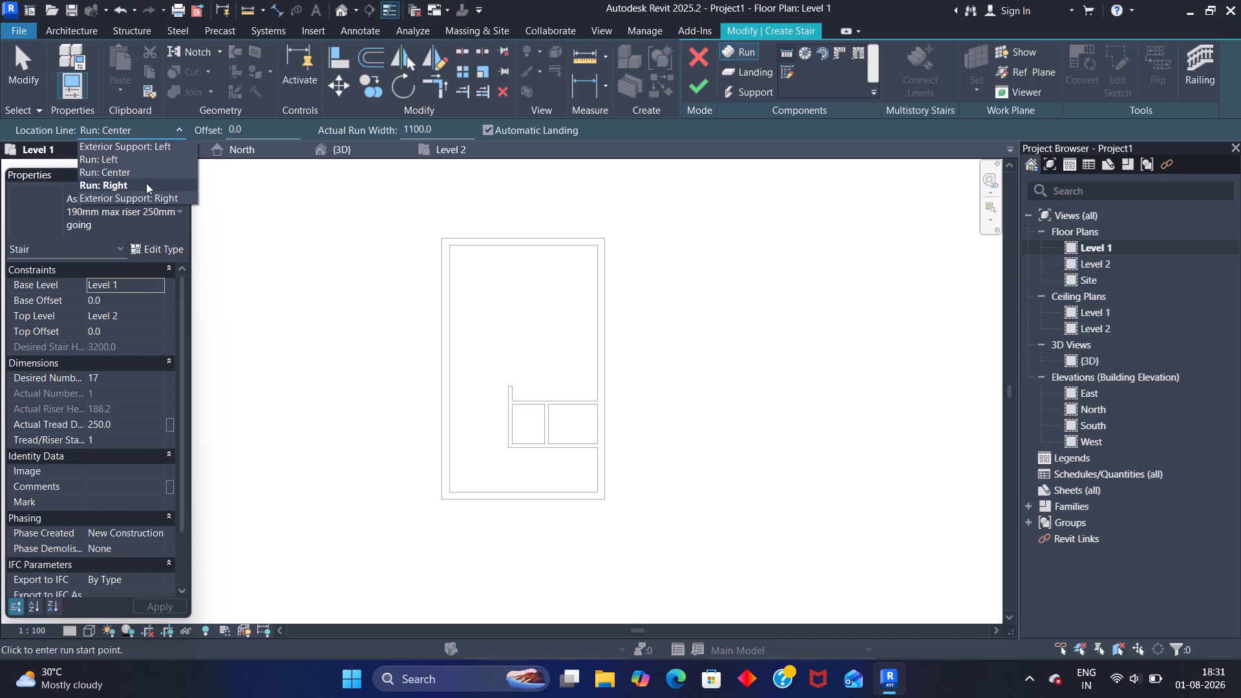
left_click(143, 149)
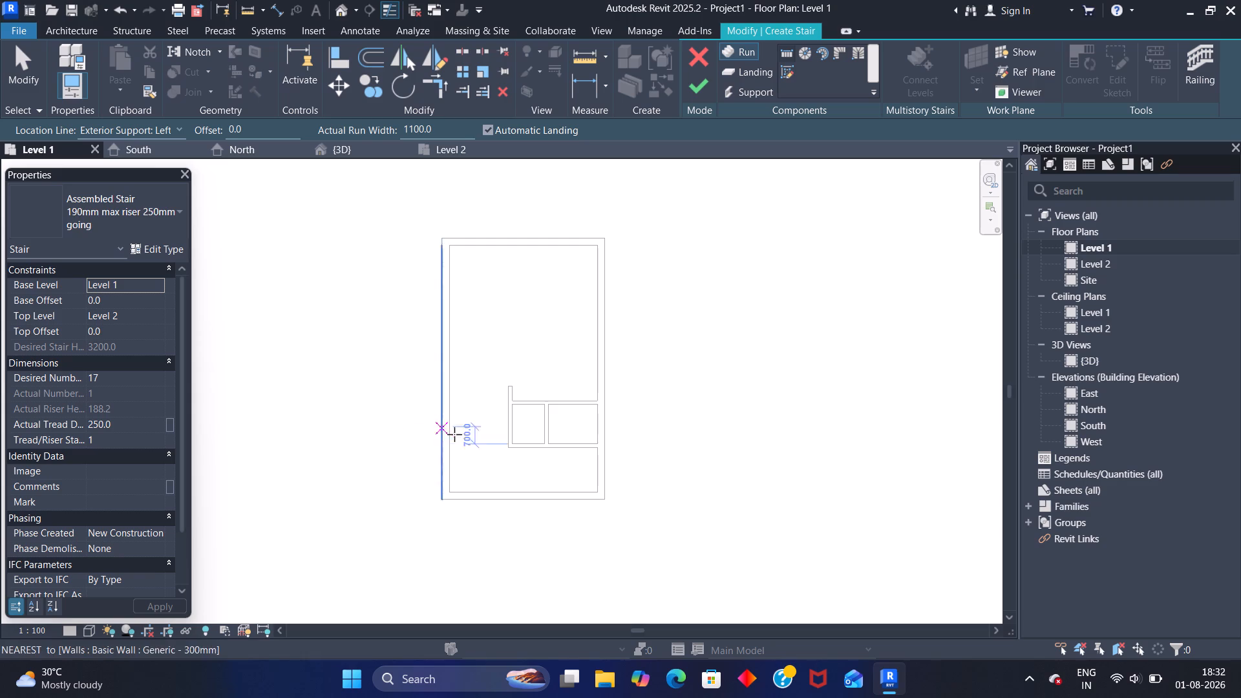
scroll(457, 443, "up", 7)
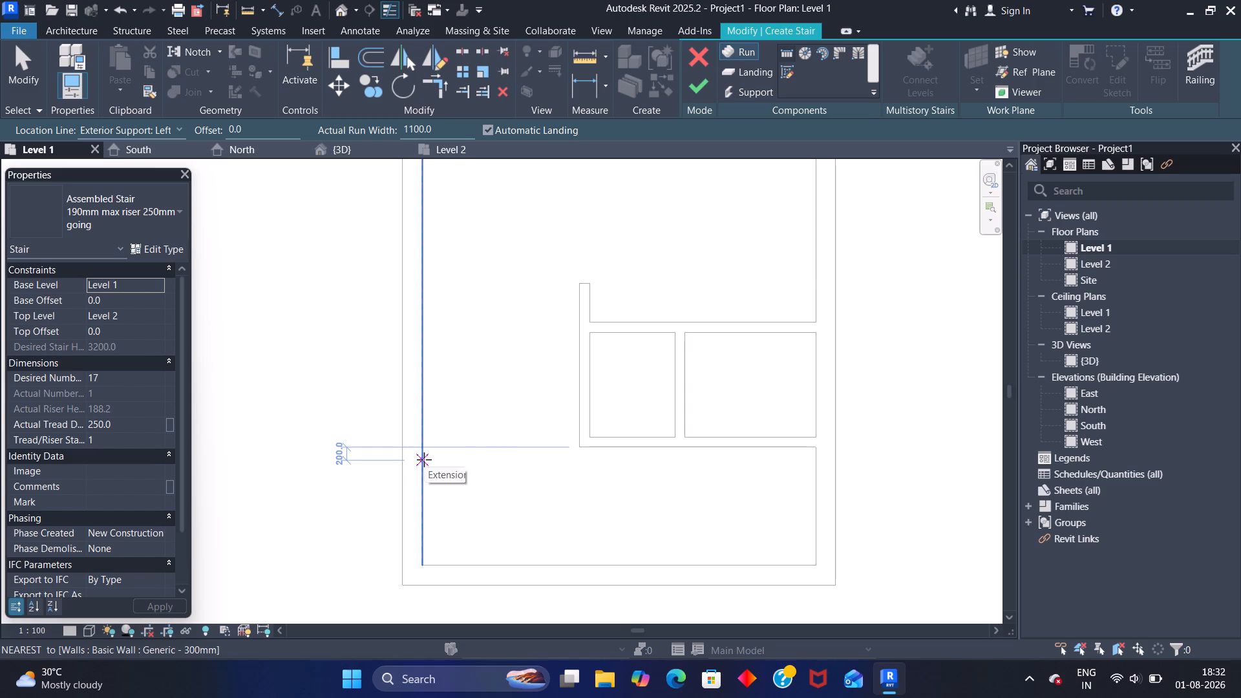
left_click(424, 457)
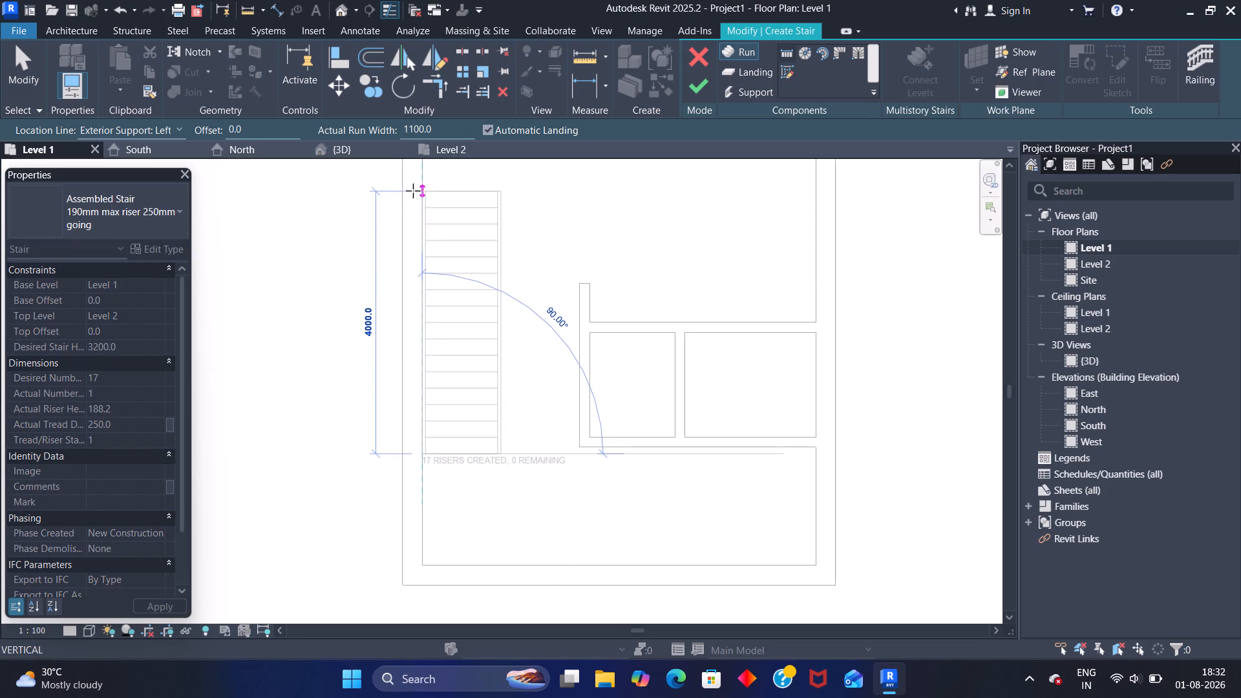
middle_click_drag(420, 198, 437, 322)
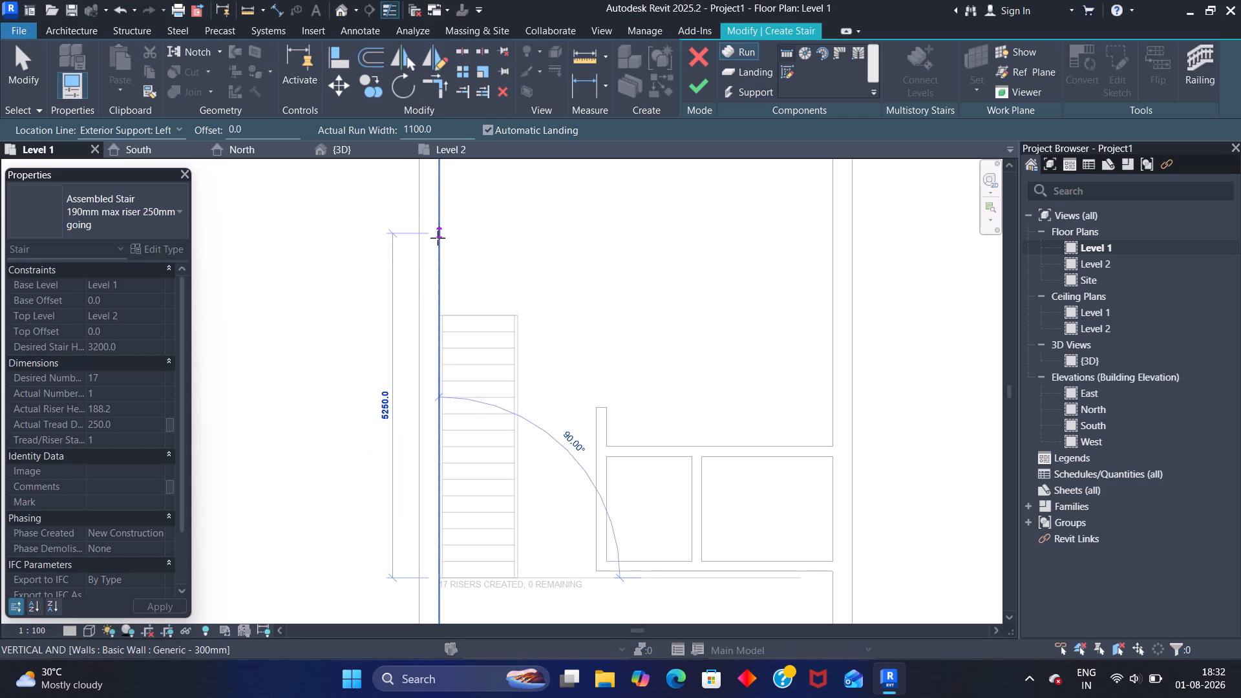
left_click(437, 238)
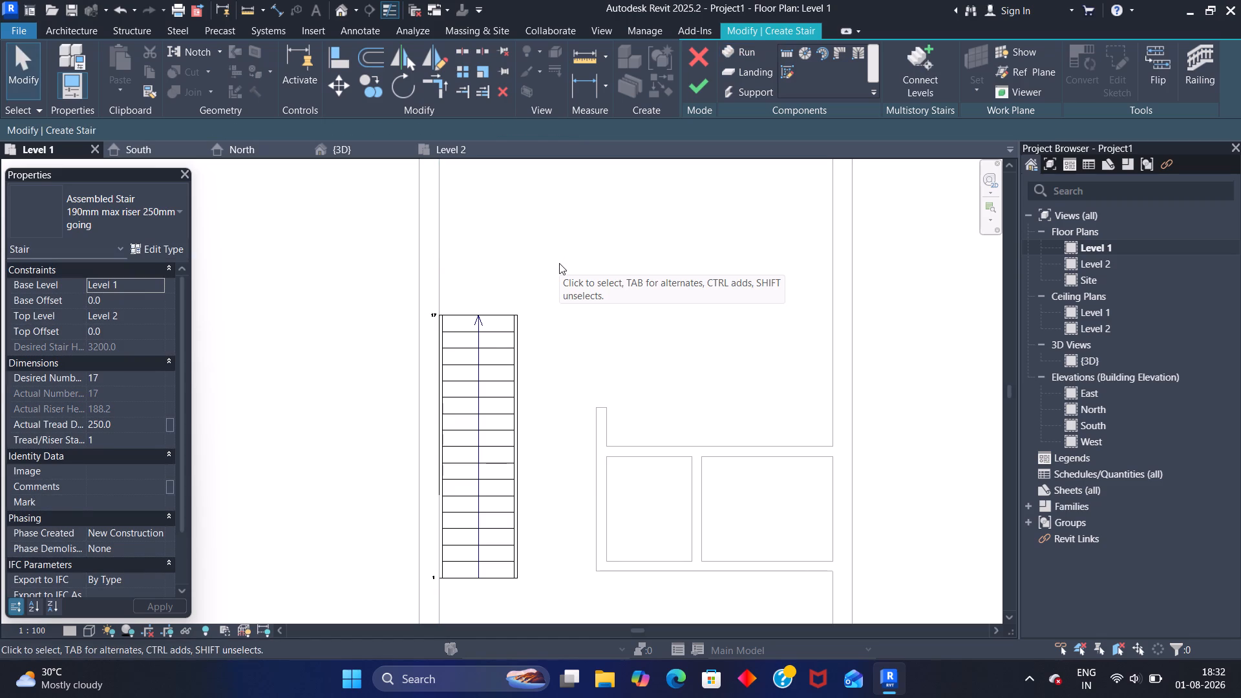
Set the distance from the foot of the stair run to the inner face of the south wall to 1350 mm.
left_click(498, 353)
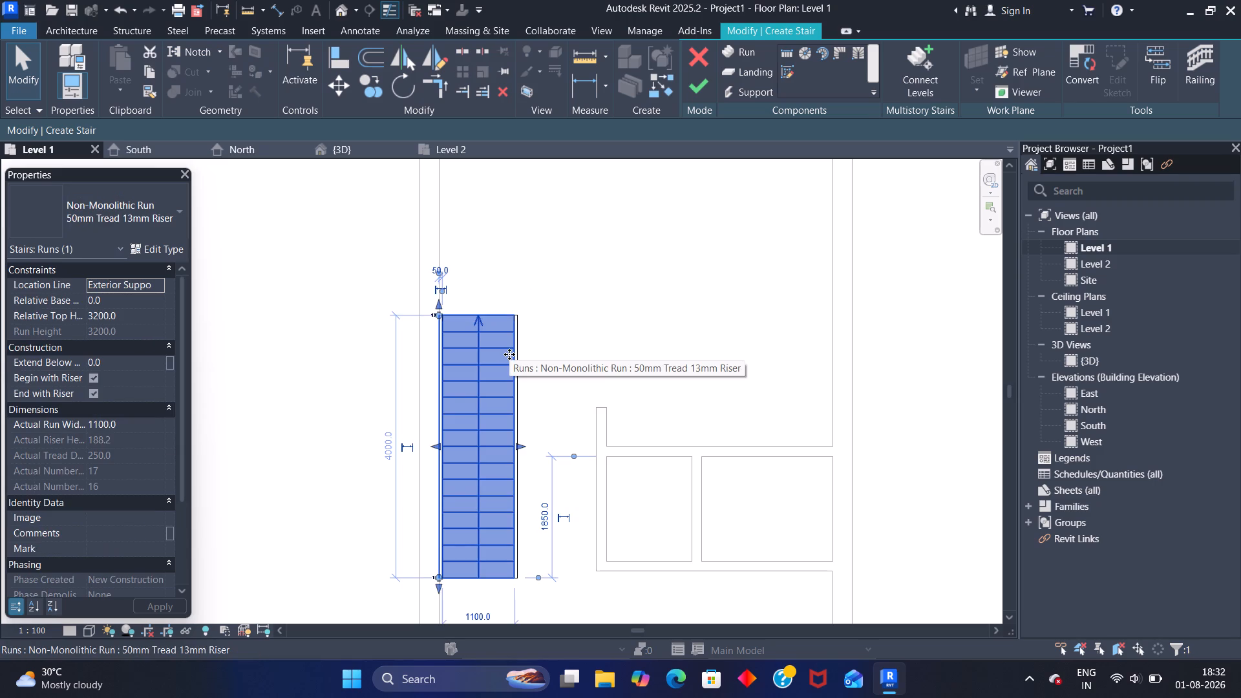
scroll(597, 287, "down", 2)
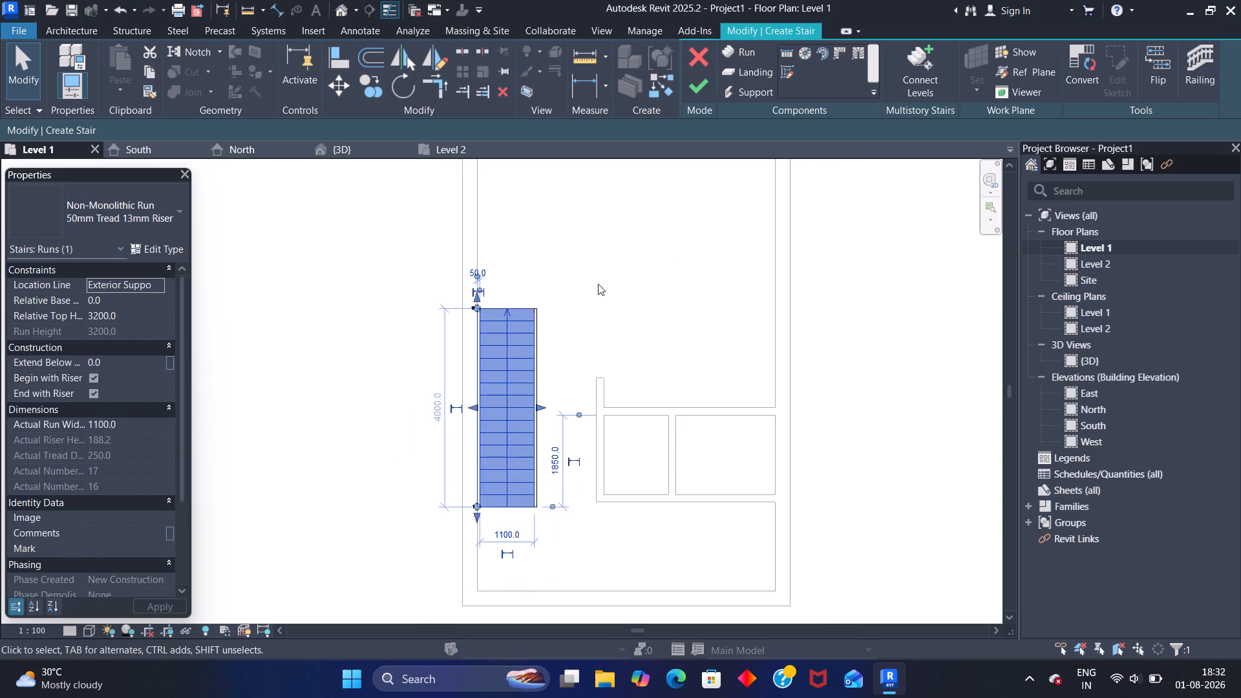
scroll(598, 284, "down", 1)
middle_click_drag(614, 305, 606, 259)
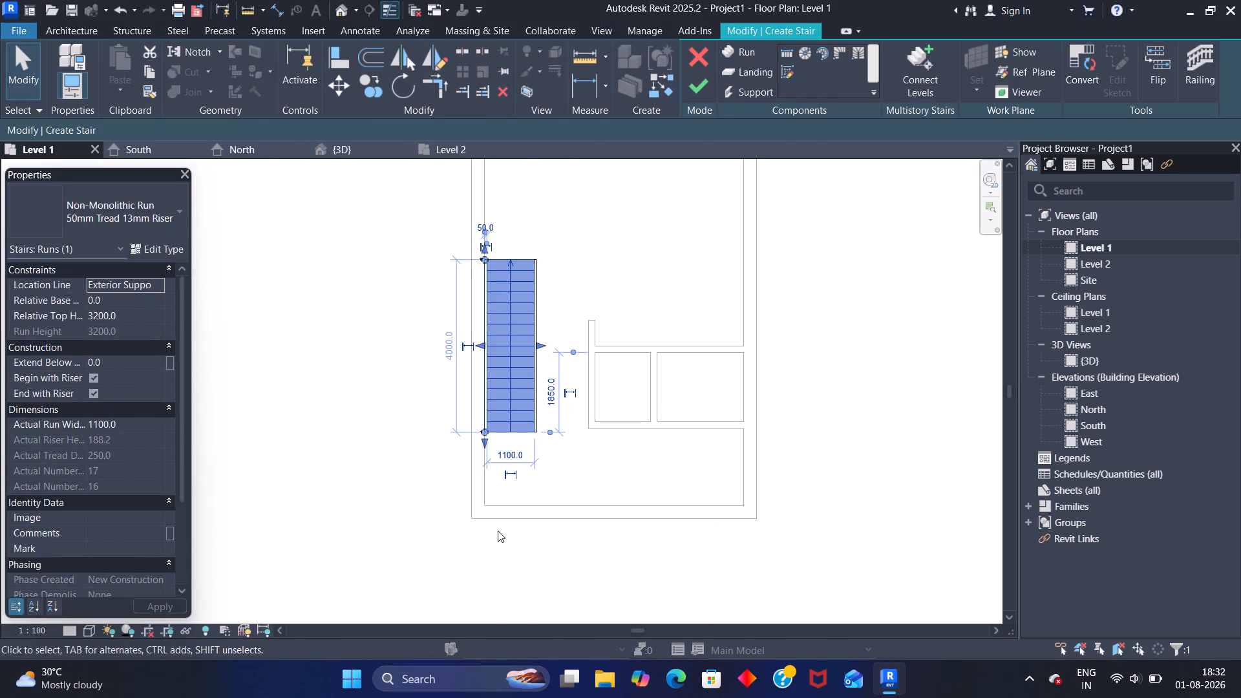
scroll(542, 456, "up", 5)
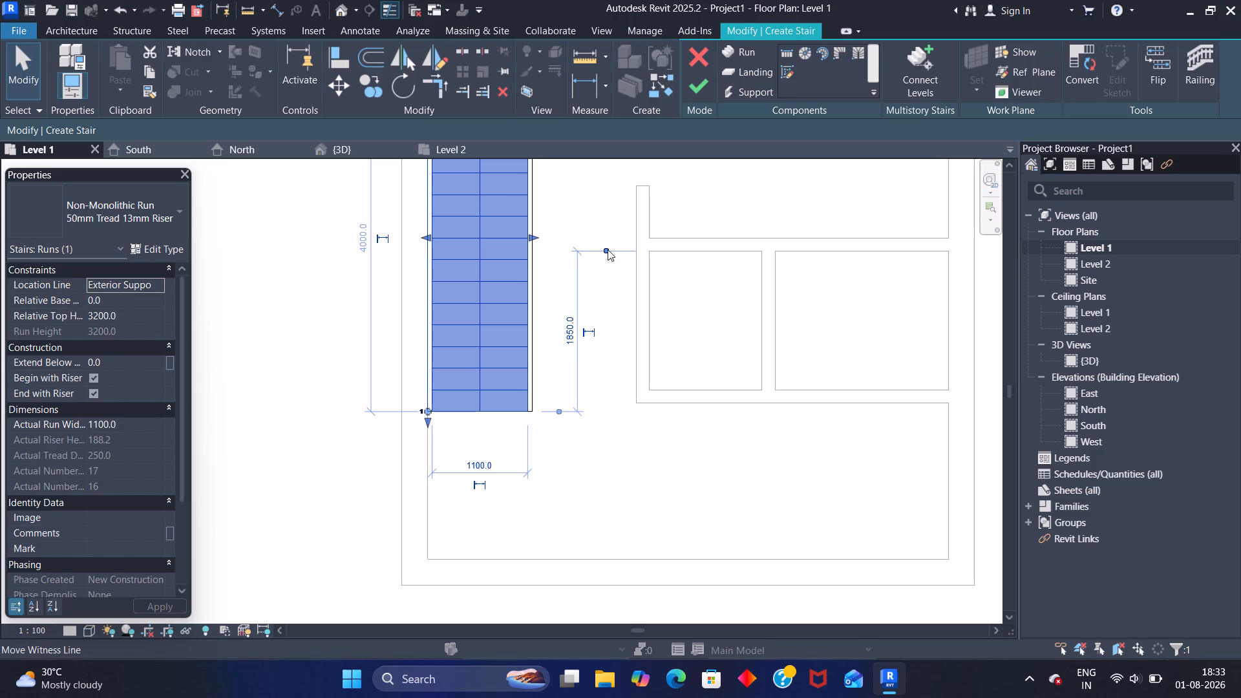
left_click_drag(608, 249, 582, 560)
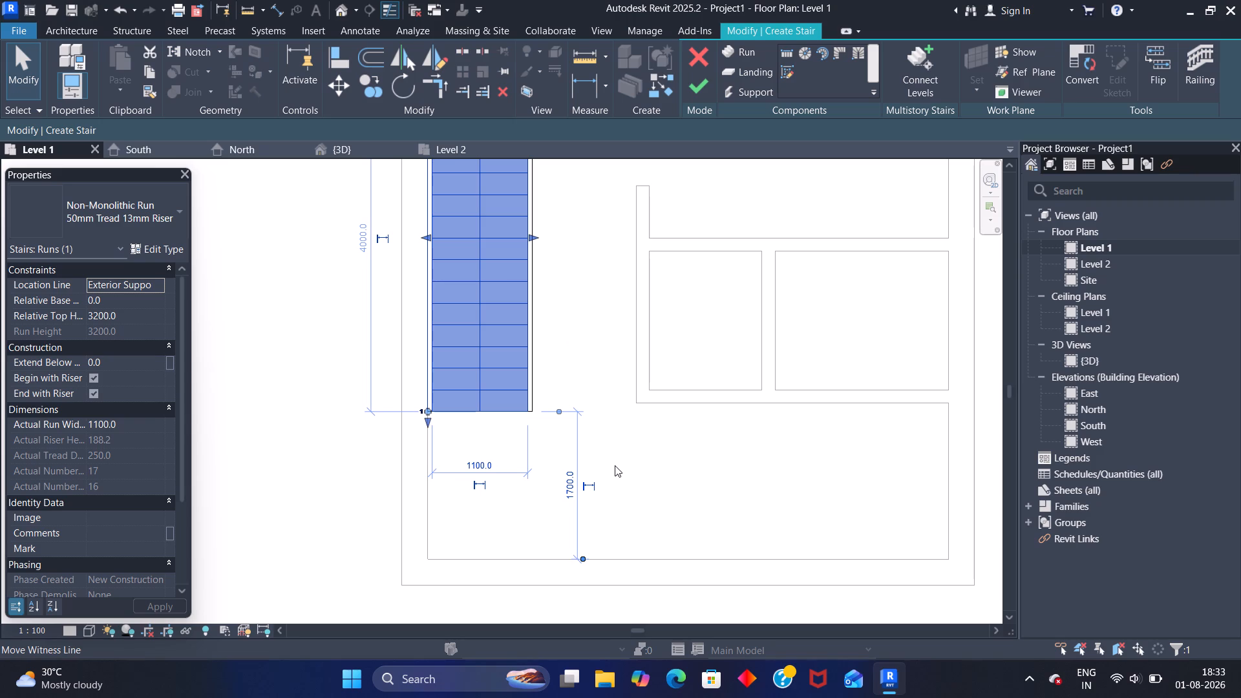
left_click(568, 489)
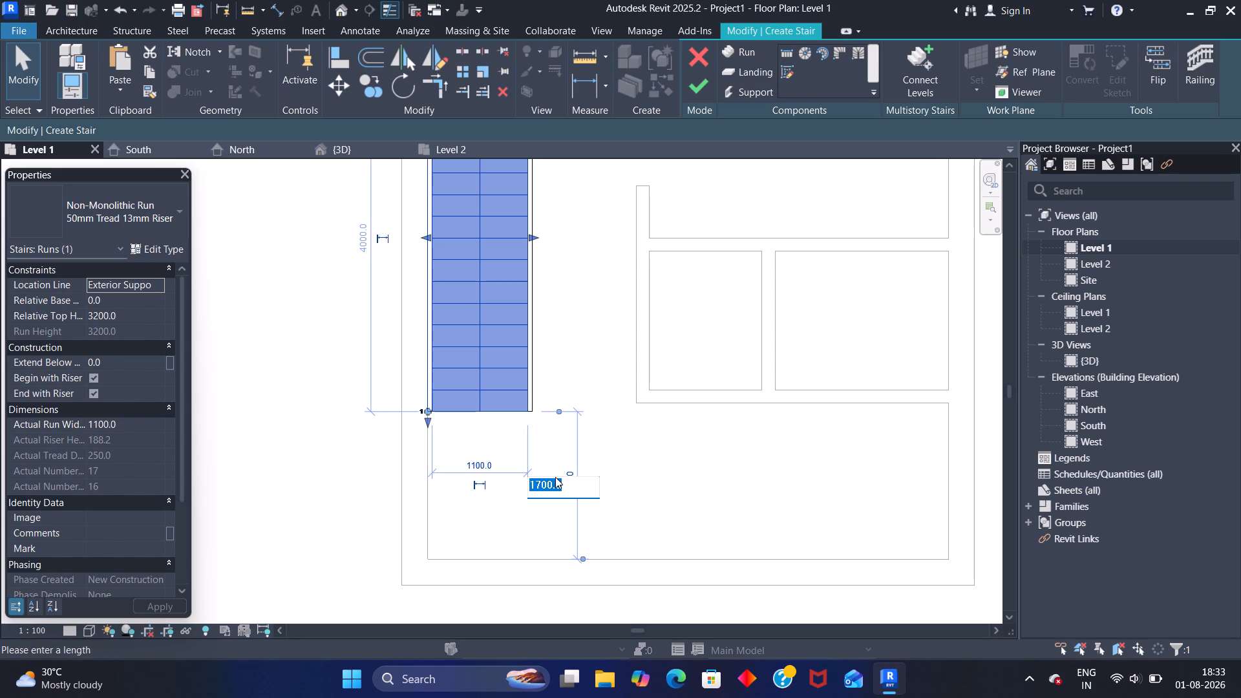
type("1350")
key("Return")
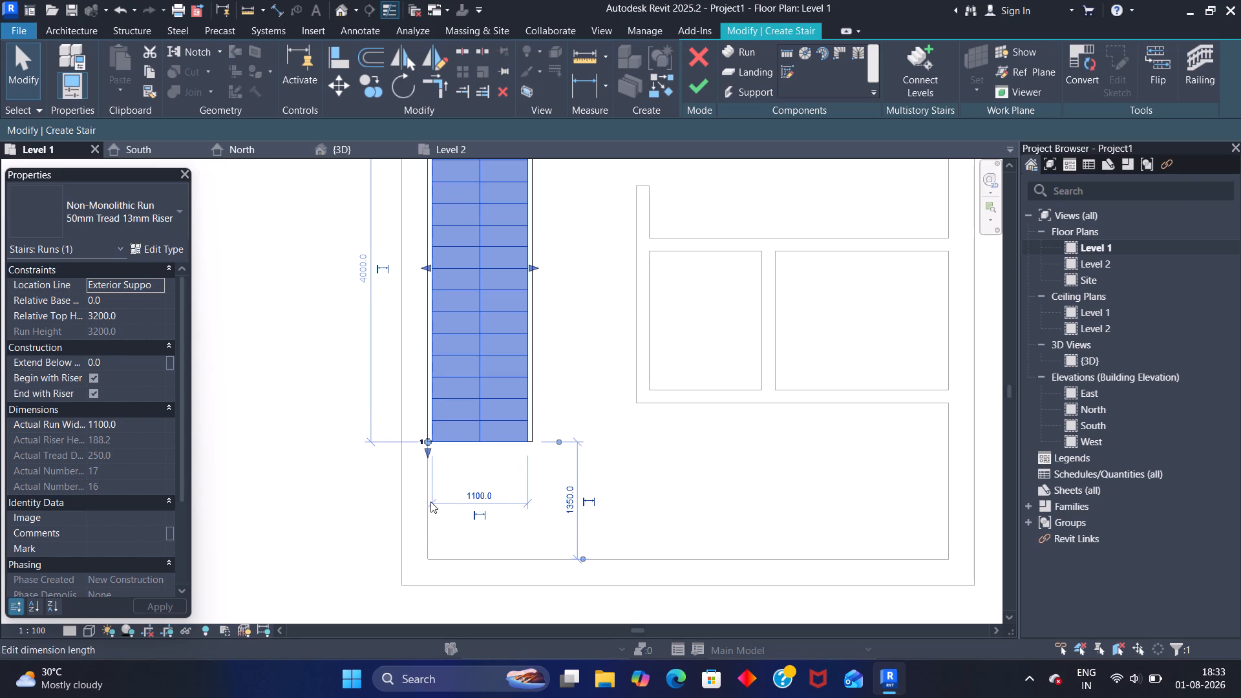
left_click(553, 363)
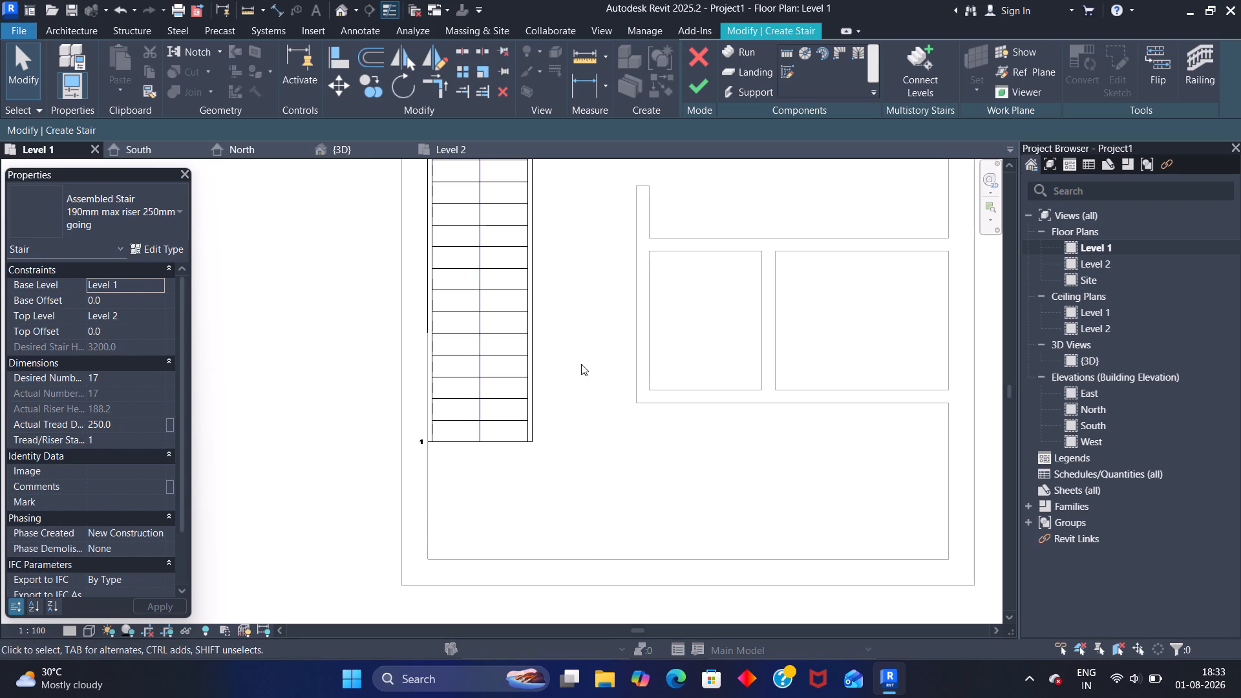
Set the stair railing to 900mm Pipe positioned on the treads and finish the stair.
scroll(584, 363, "down", 2)
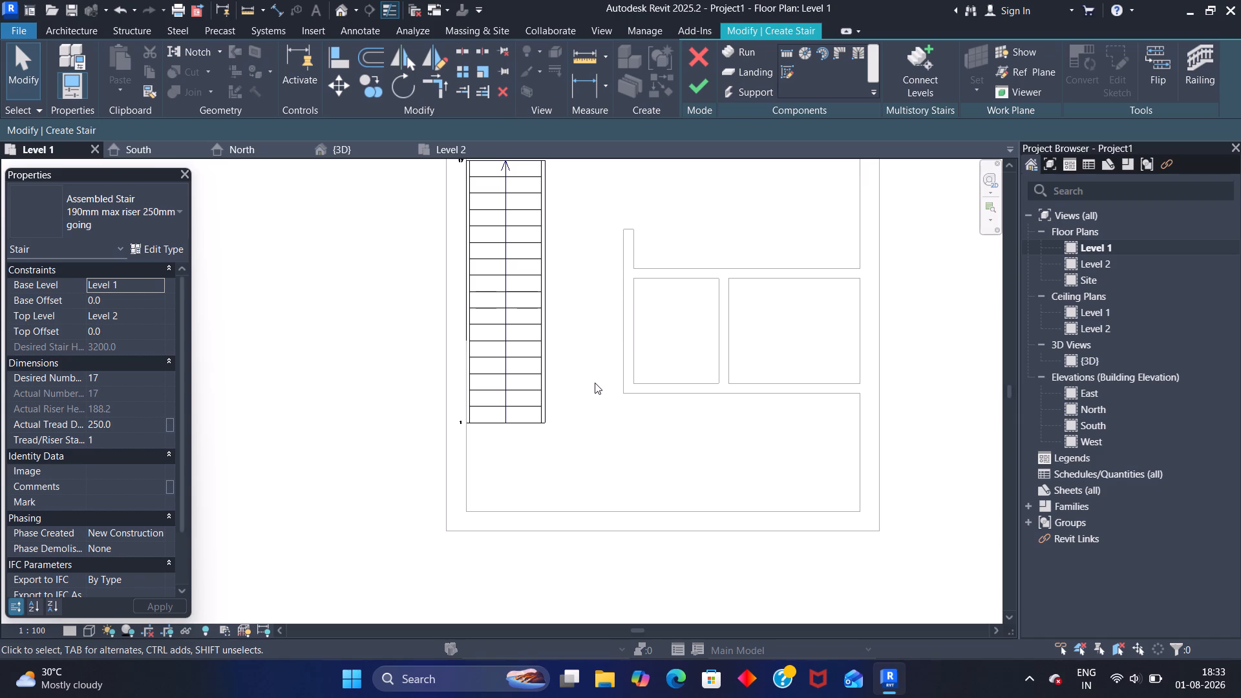
left_click(1213, 59)
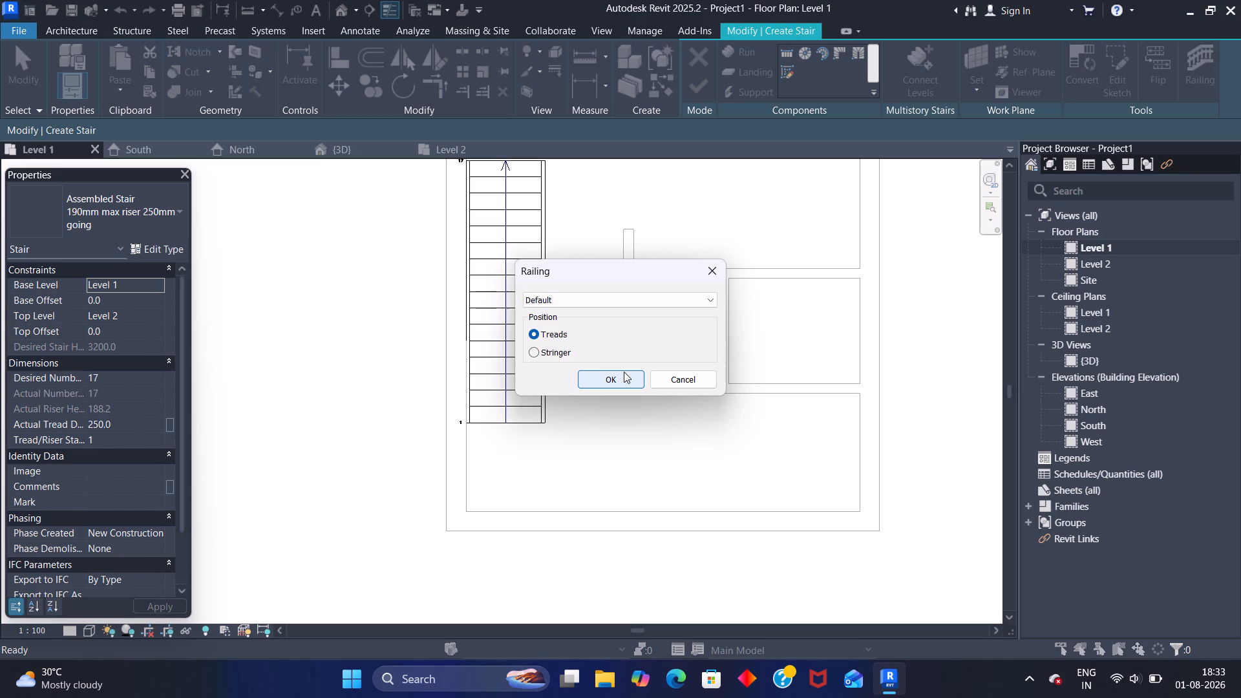
left_click(704, 303)
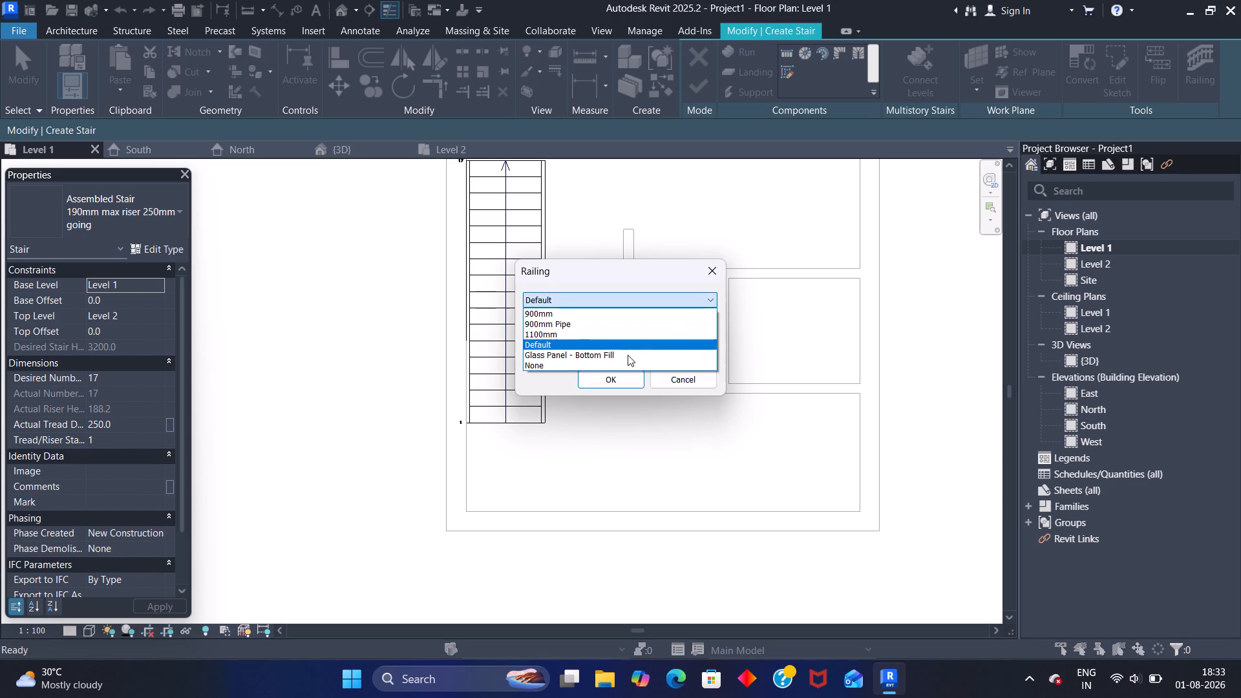
left_click(608, 328)
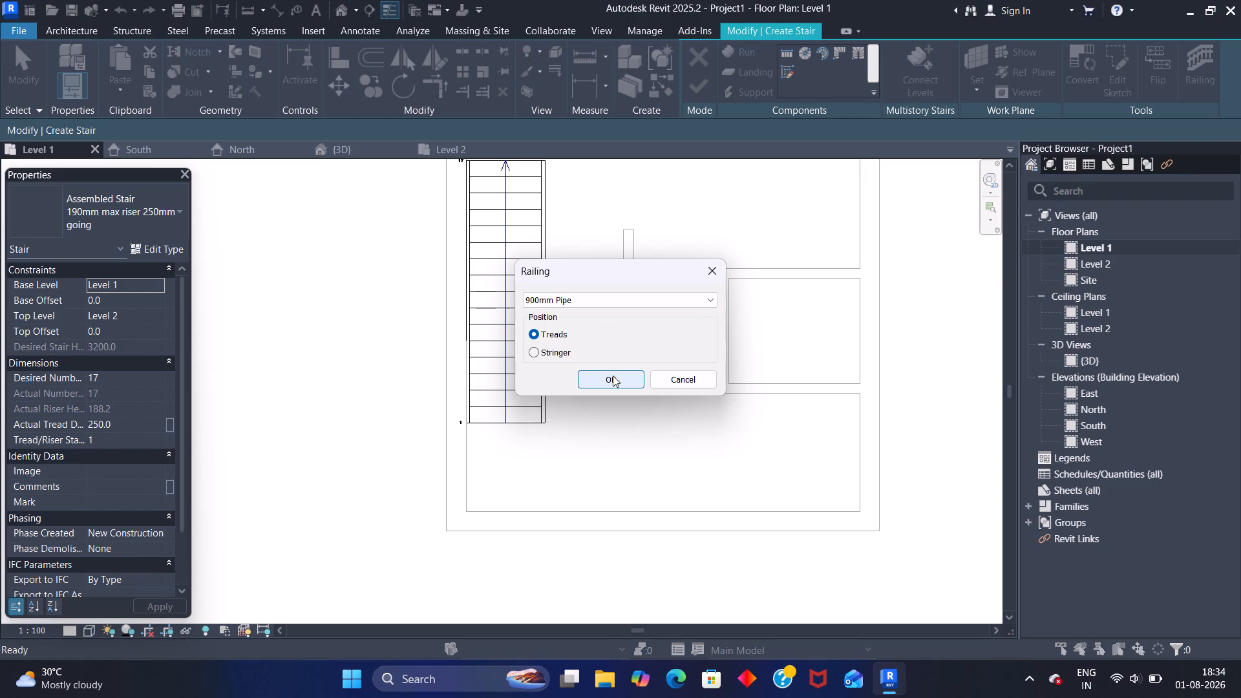
left_click(613, 375)
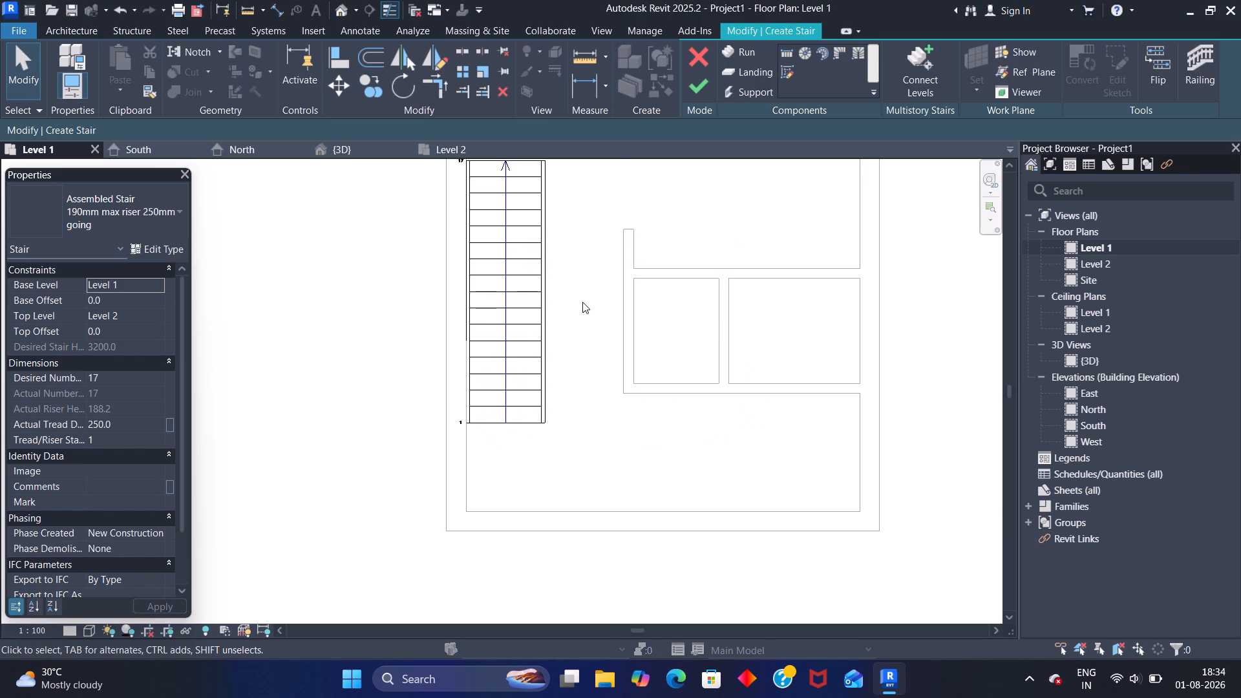
left_click(695, 87)
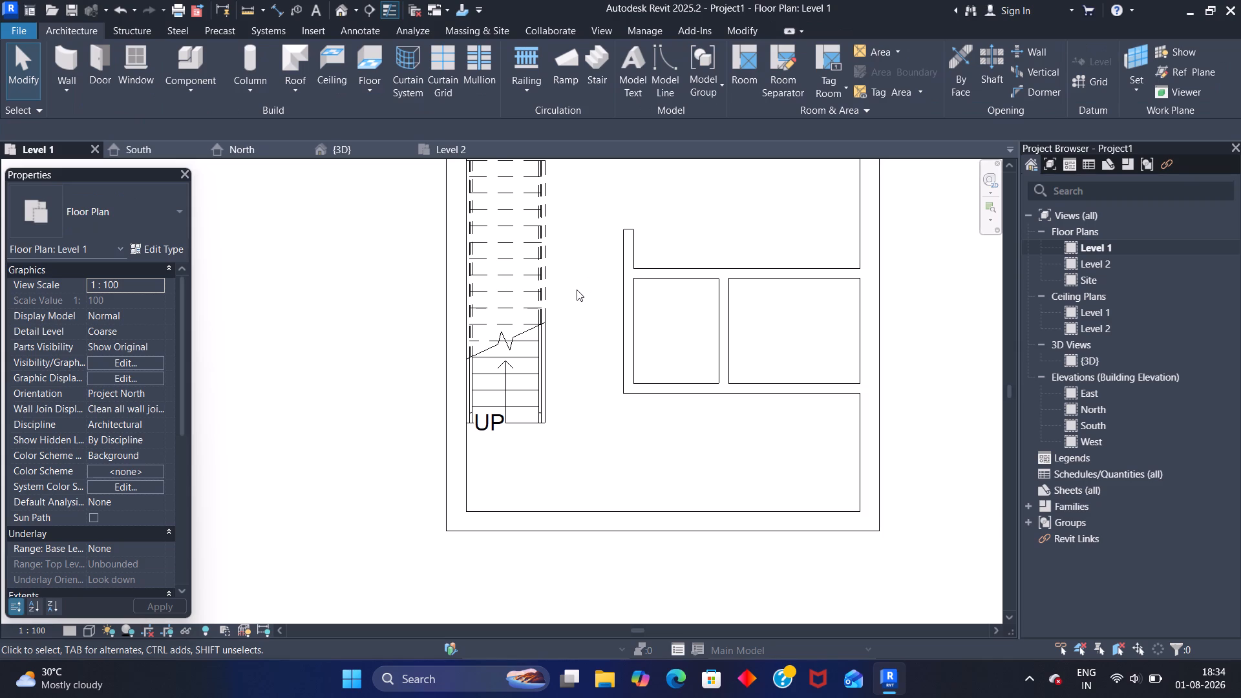
Check the stair's placement in the Level 2 floor plan and return to the Level 1 floor plan.
left_click(458, 144)
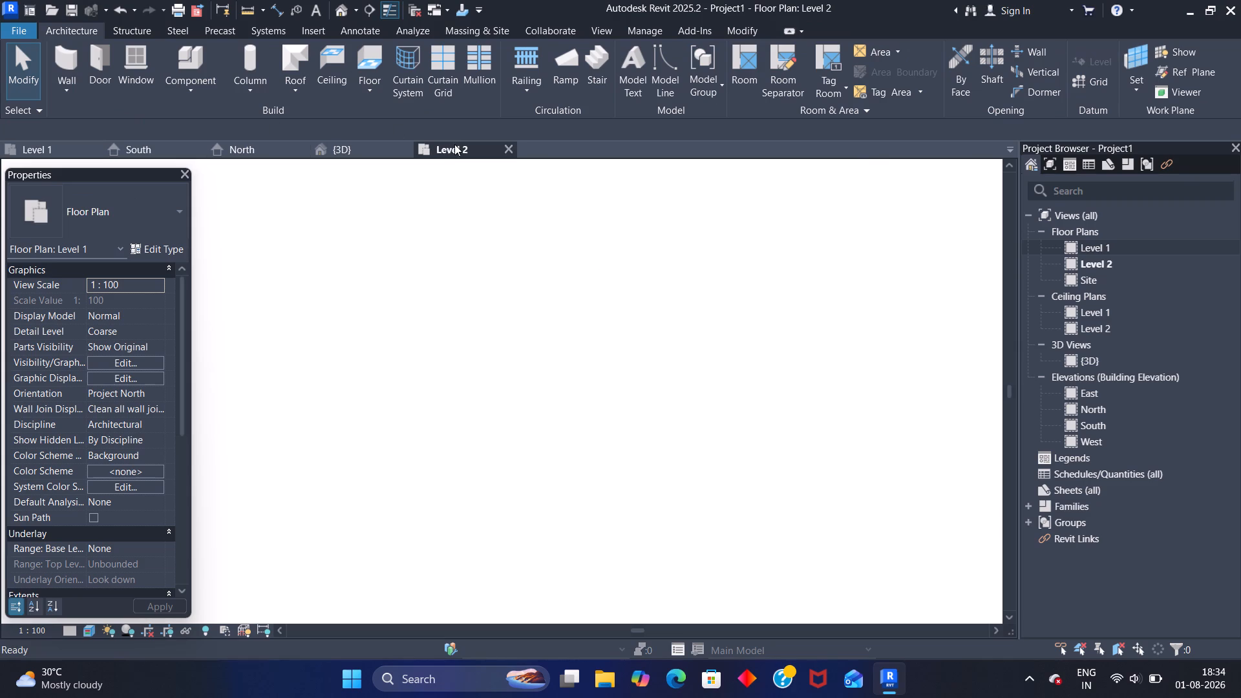
middle_click_drag(381, 347, 408, 297)
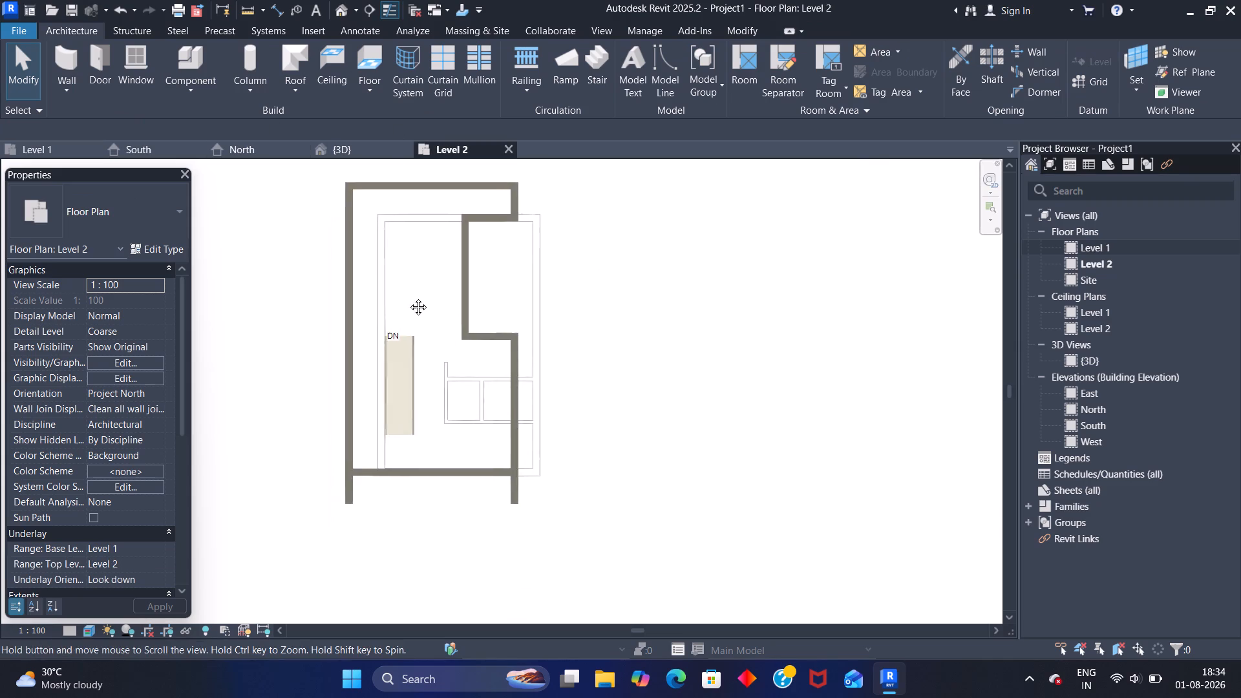
middle_click_drag(408, 297, 424, 291)
scroll(427, 350, "up", 5)
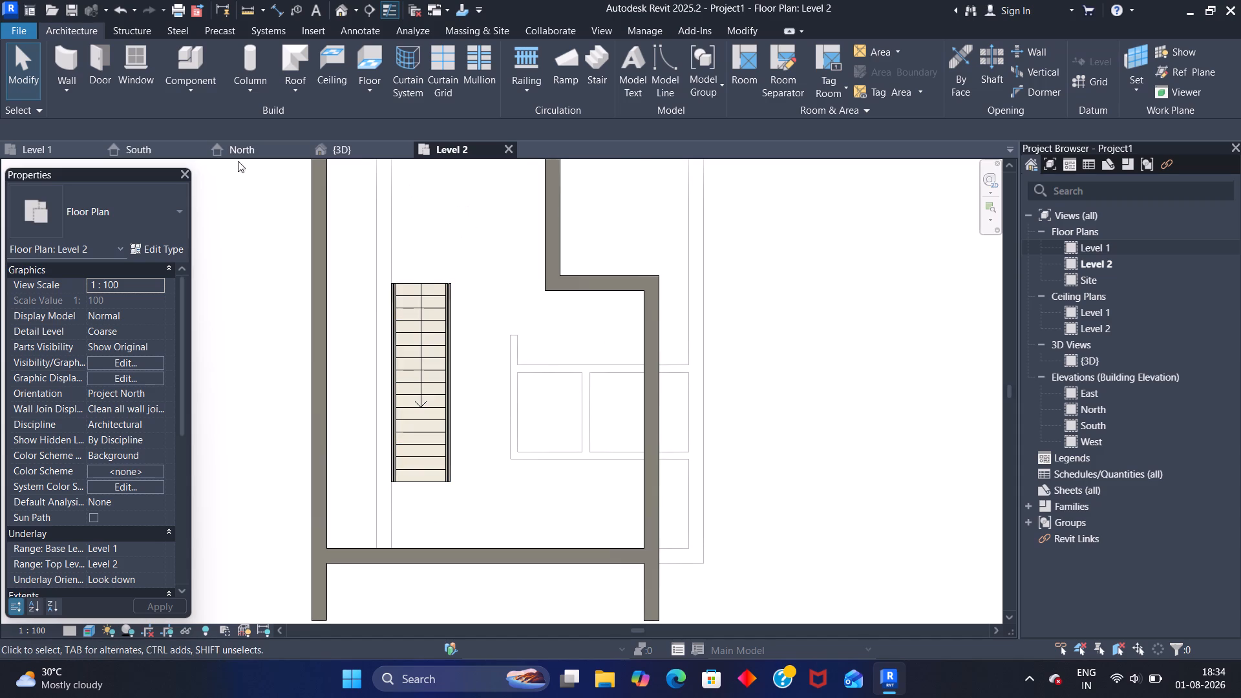
left_click(34, 137)
left_click(37, 147)
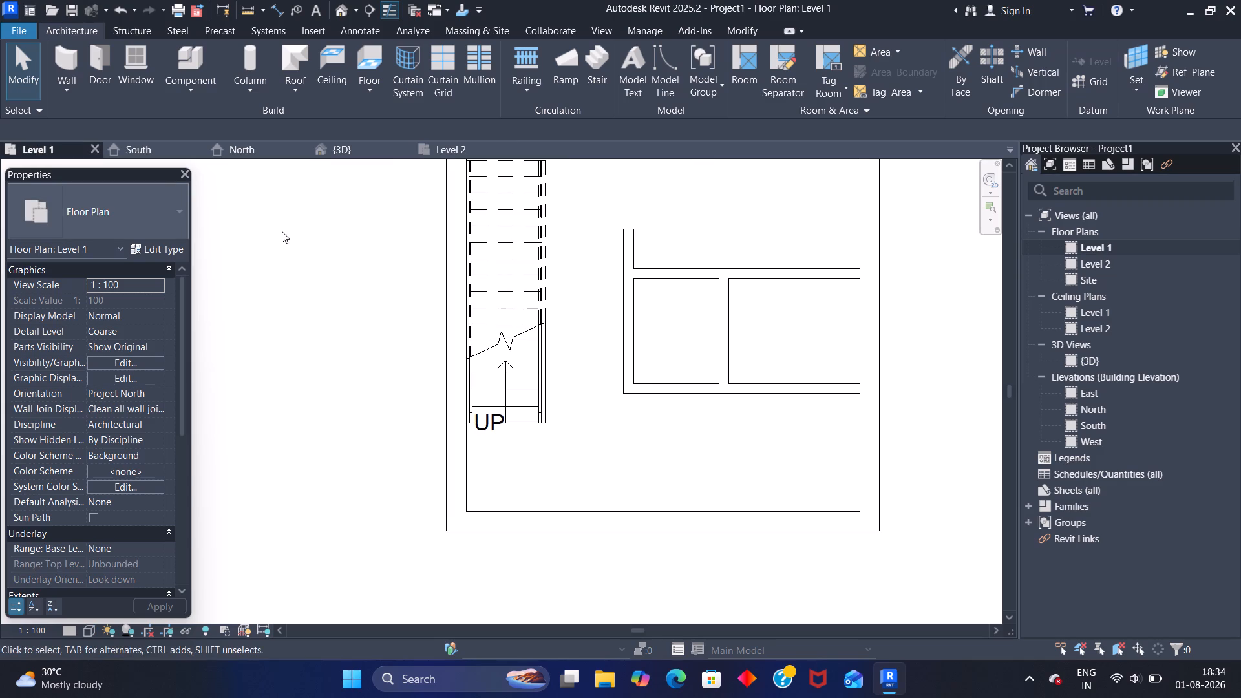
Start a floor in the Level 1 floor plan and browse the floor types, keeping Generic 150mm.
scroll(407, 288, "down", 2)
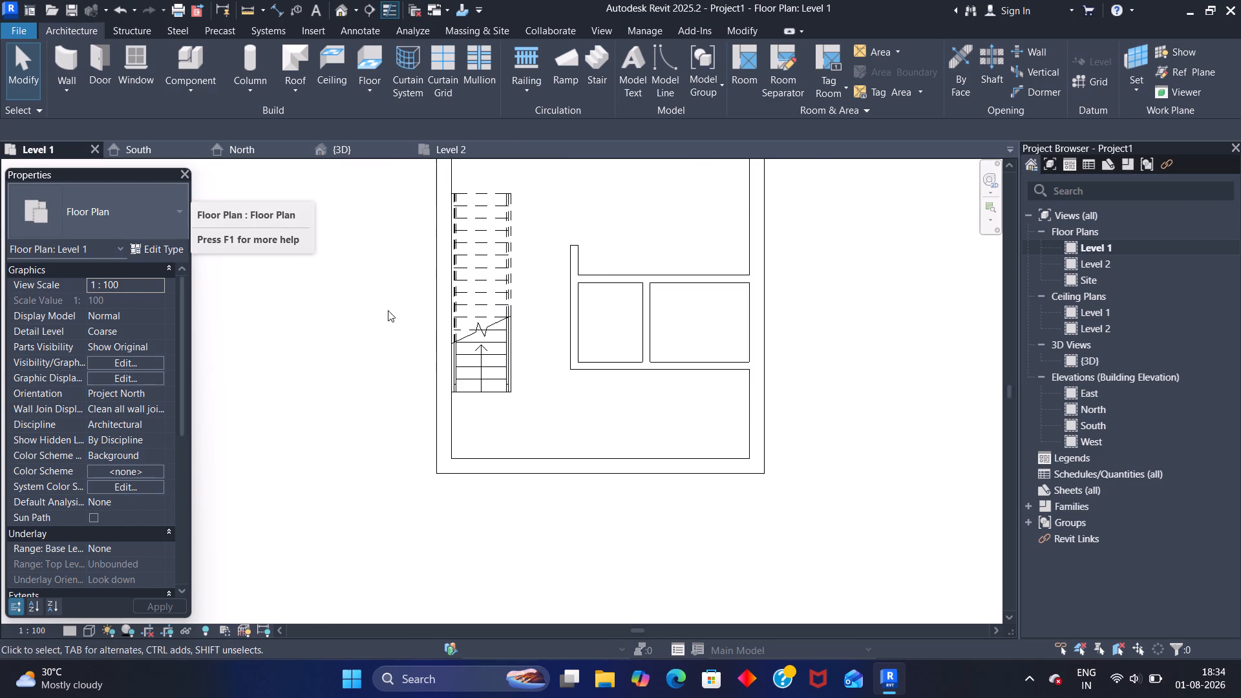
middle_click_drag(388, 310, 292, 458)
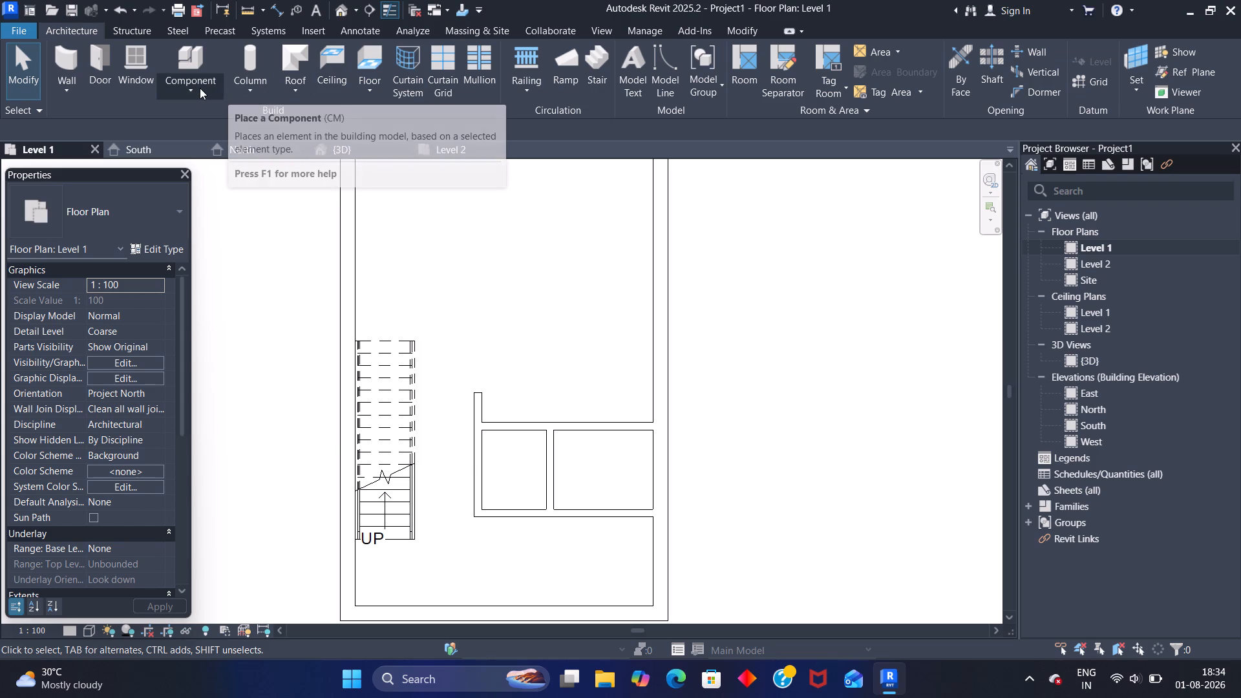
left_click(71, 32)
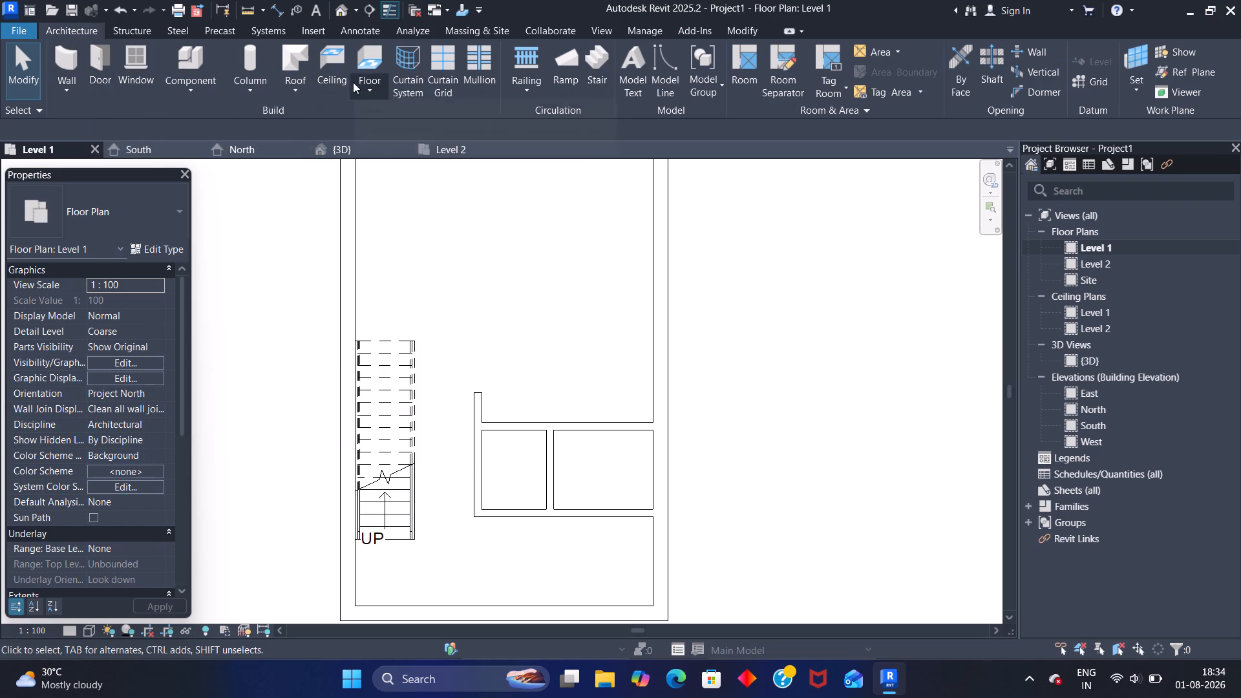
left_click(374, 61)
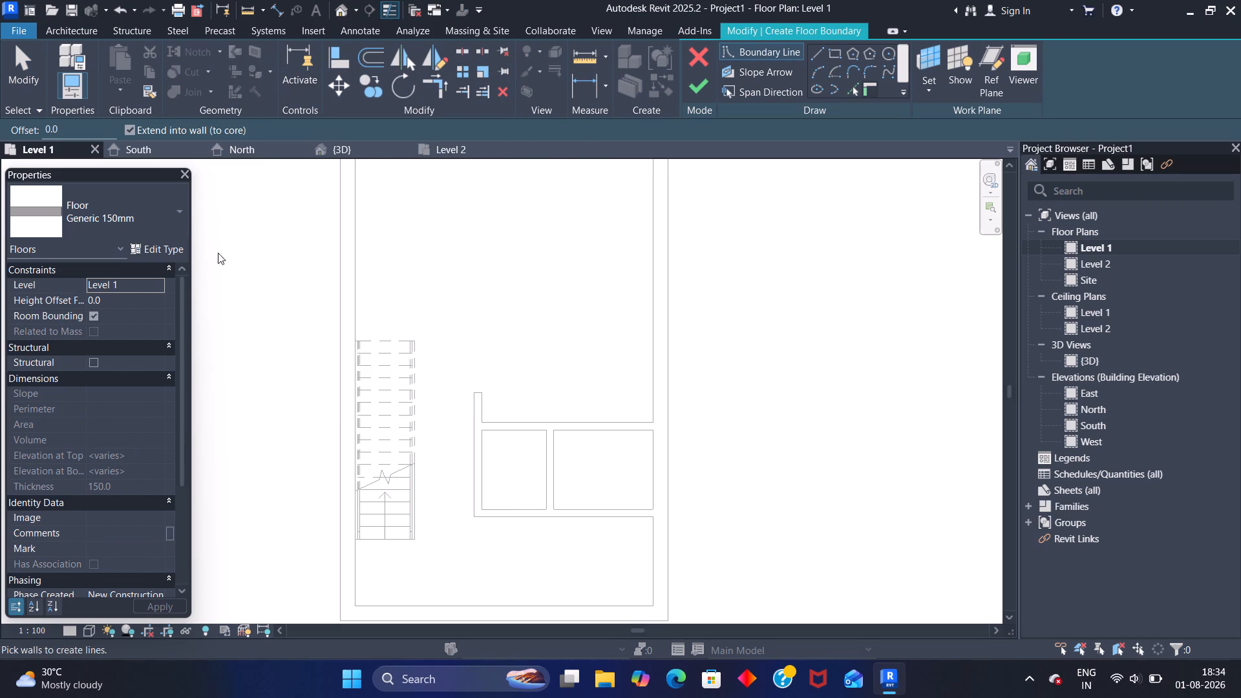
scroll(295, 248, "down", 4)
middle_click_drag(278, 233, 284, 385)
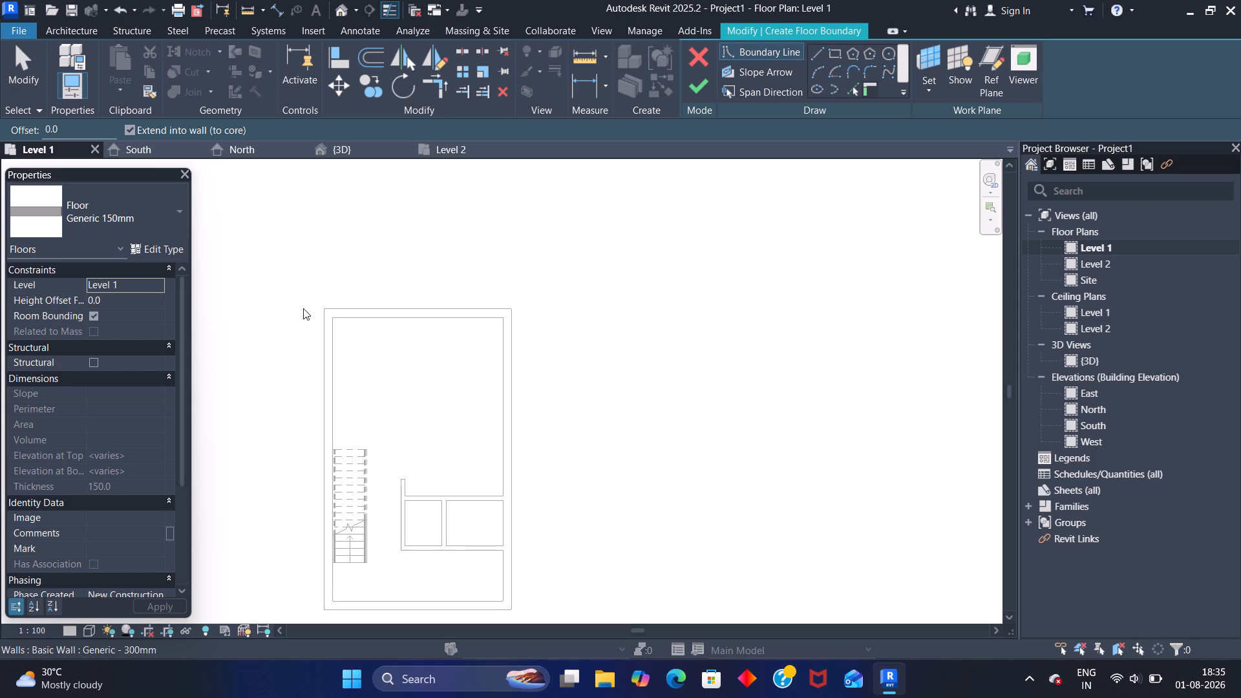
left_click(181, 204)
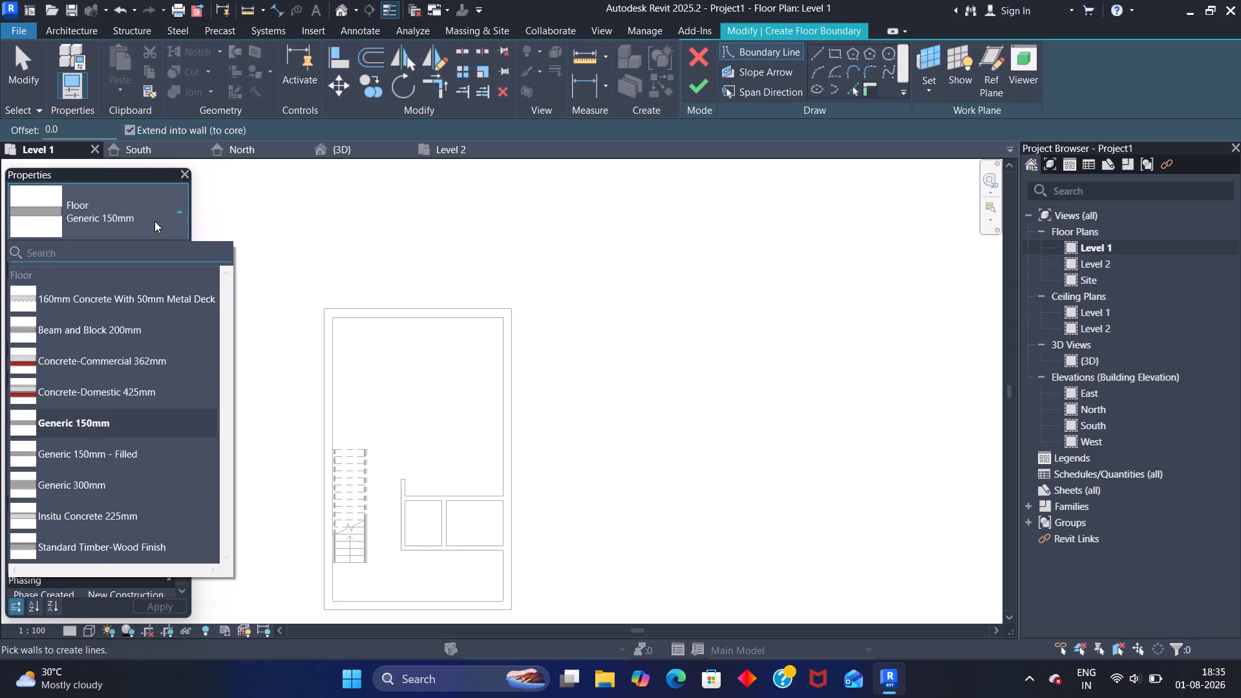
left_click(175, 209)
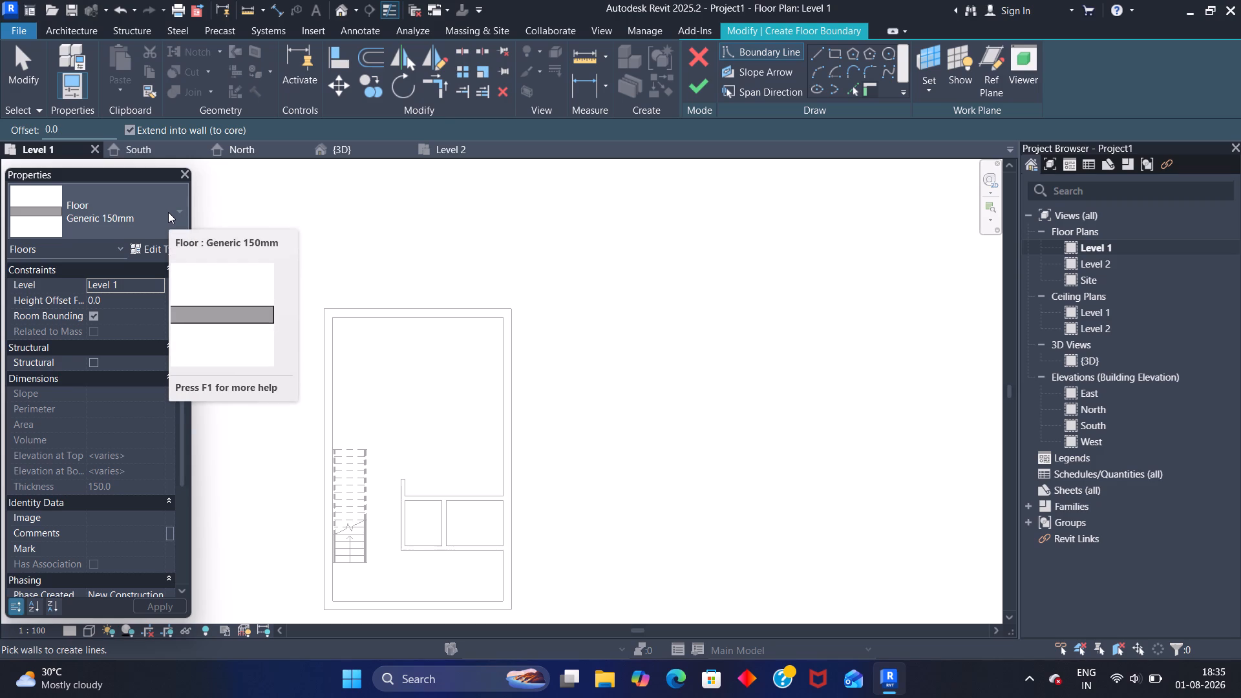
left_click(80, 211)
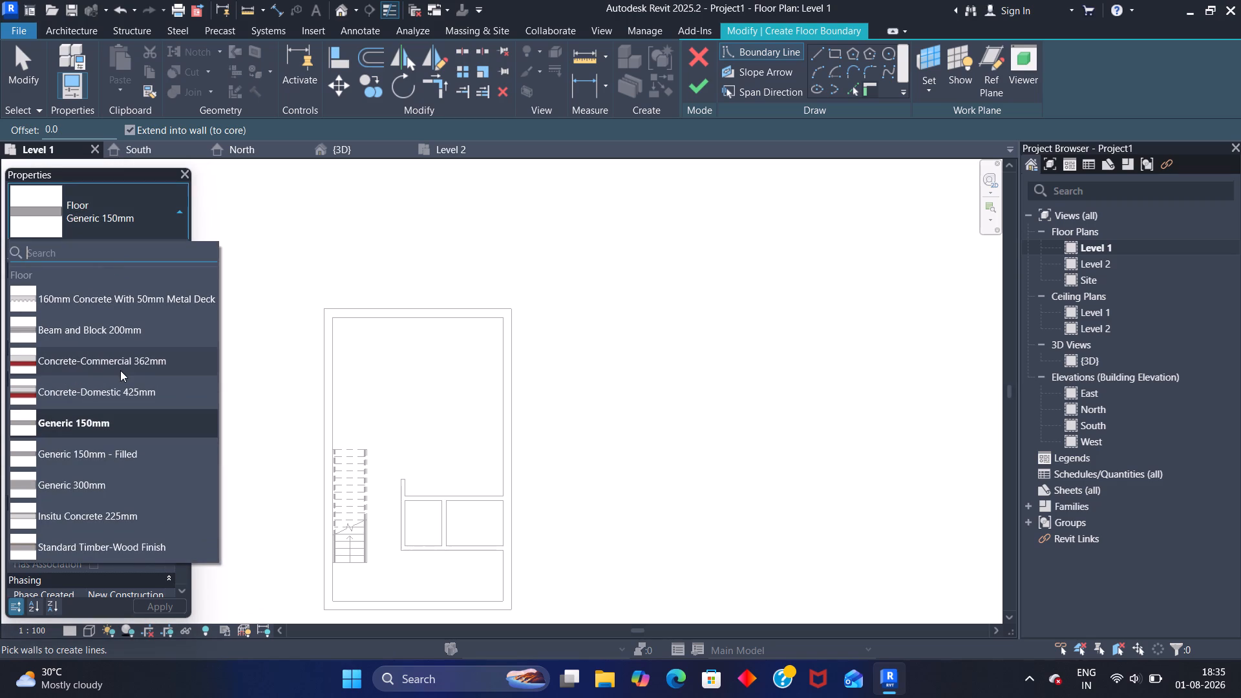
scroll(120, 398, "down", 9)
scroll(112, 427, "up", 5)
left_click(180, 208)
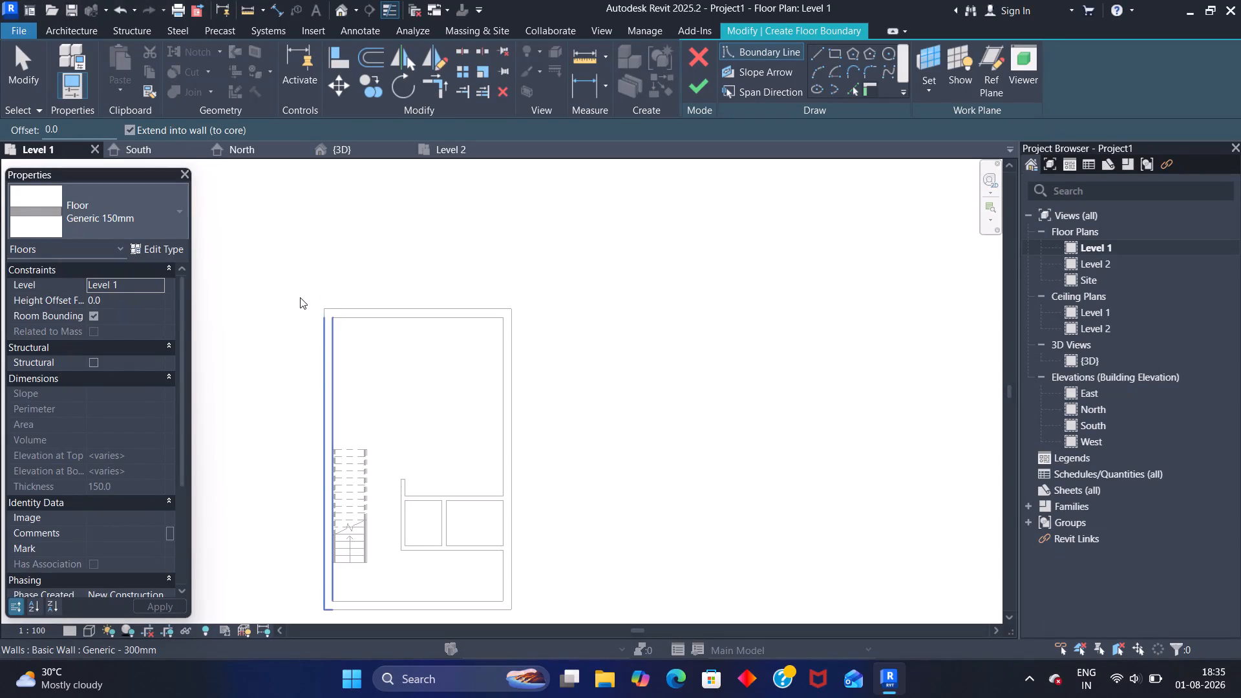
Create the floor from a rectangle about 6600 x 14745 mm, aligned with the east and west walls' outer faces and extending past the north and south walls.
middle_click_drag(300, 289, 319, 238)
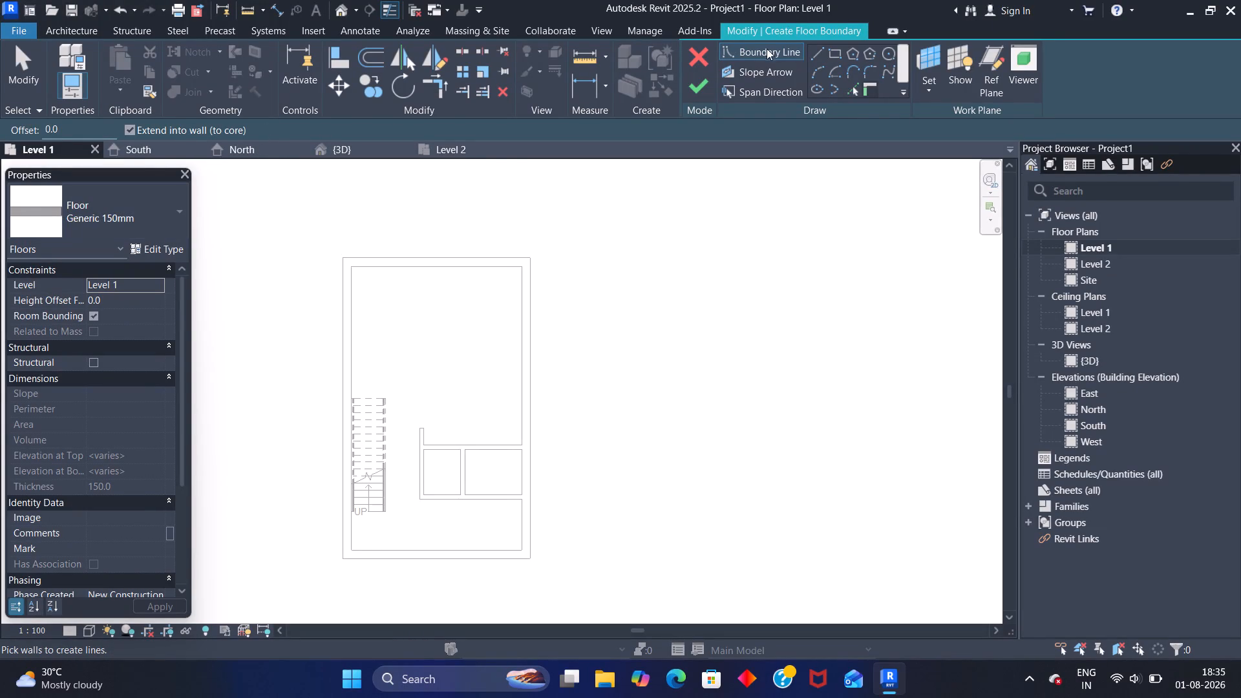
left_click(834, 50)
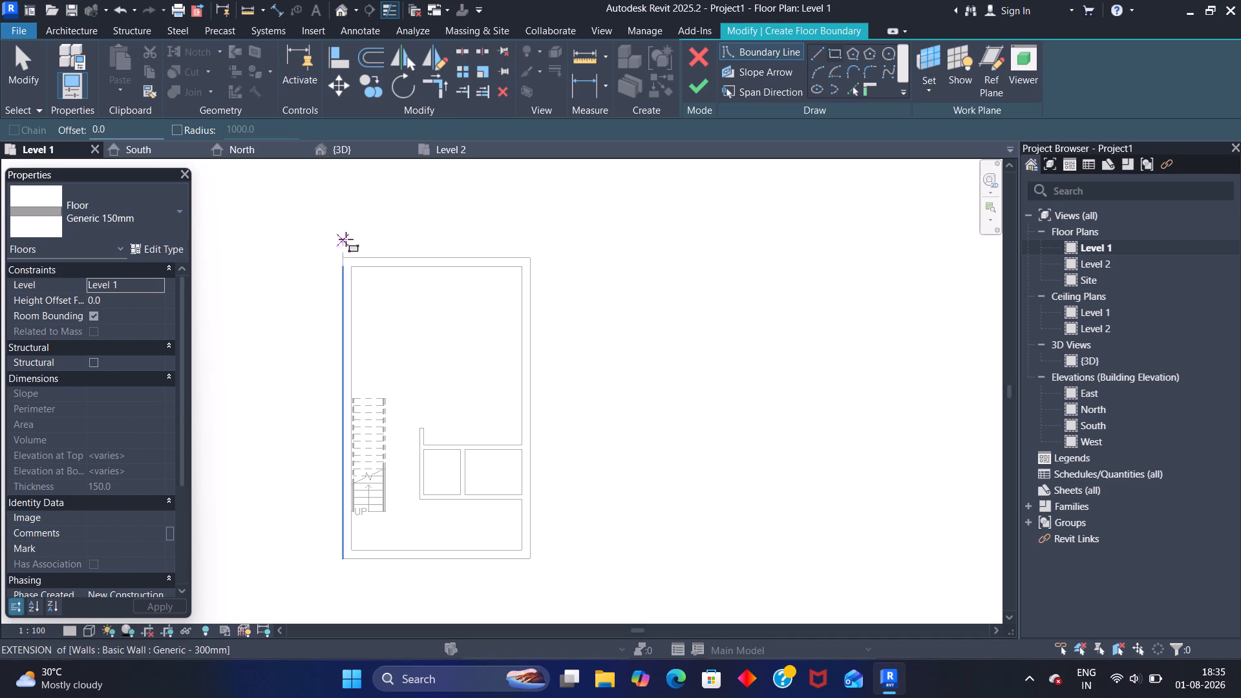
left_click(346, 205)
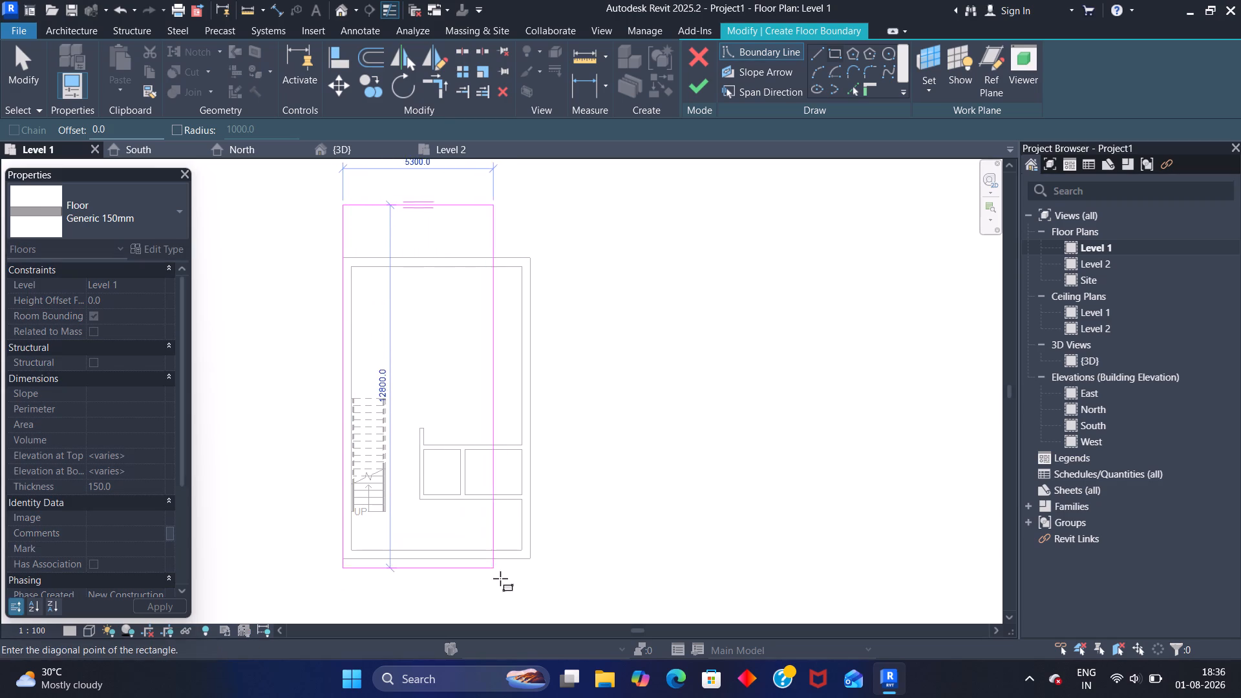
scroll(532, 606, "down", 1)
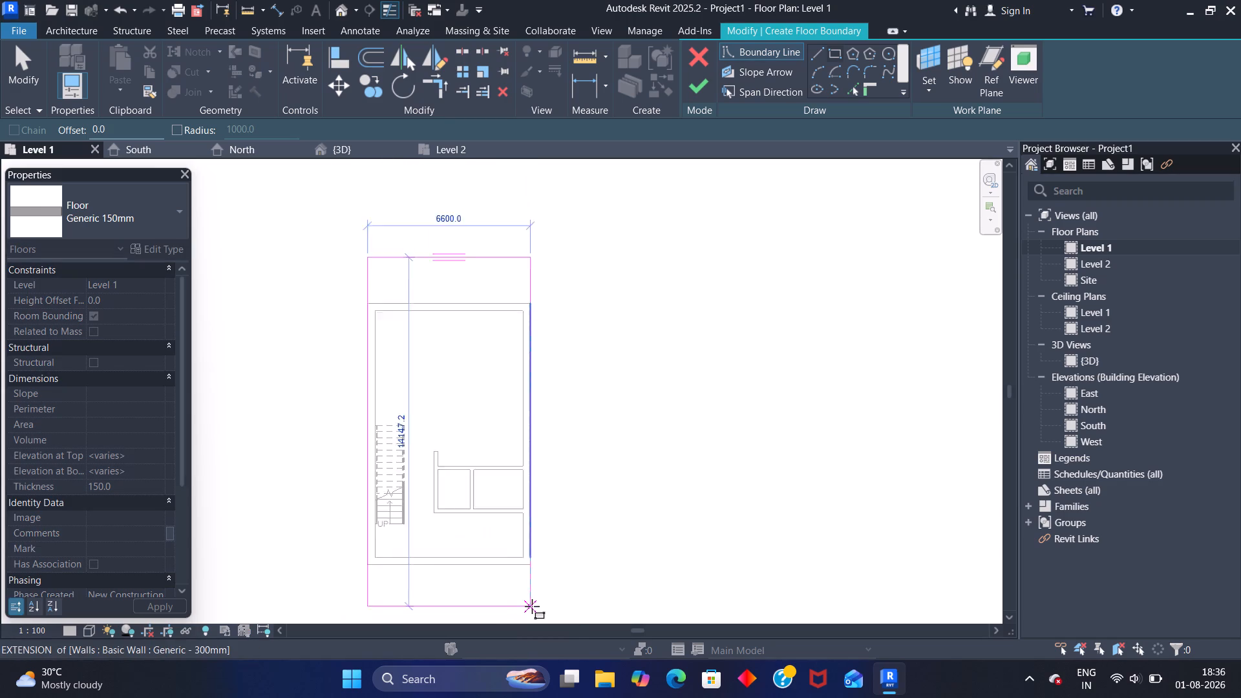
scroll(532, 606, "down", 2)
middle_click_drag(539, 598, 495, 497)
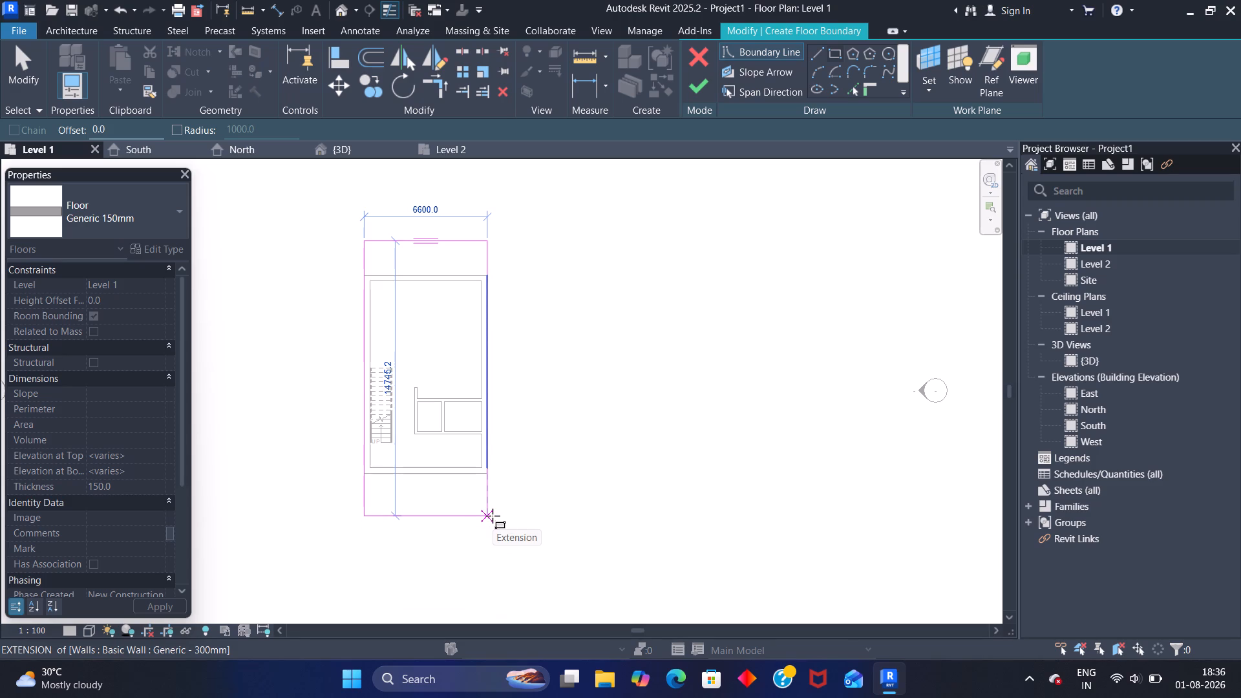
left_click(493, 516)
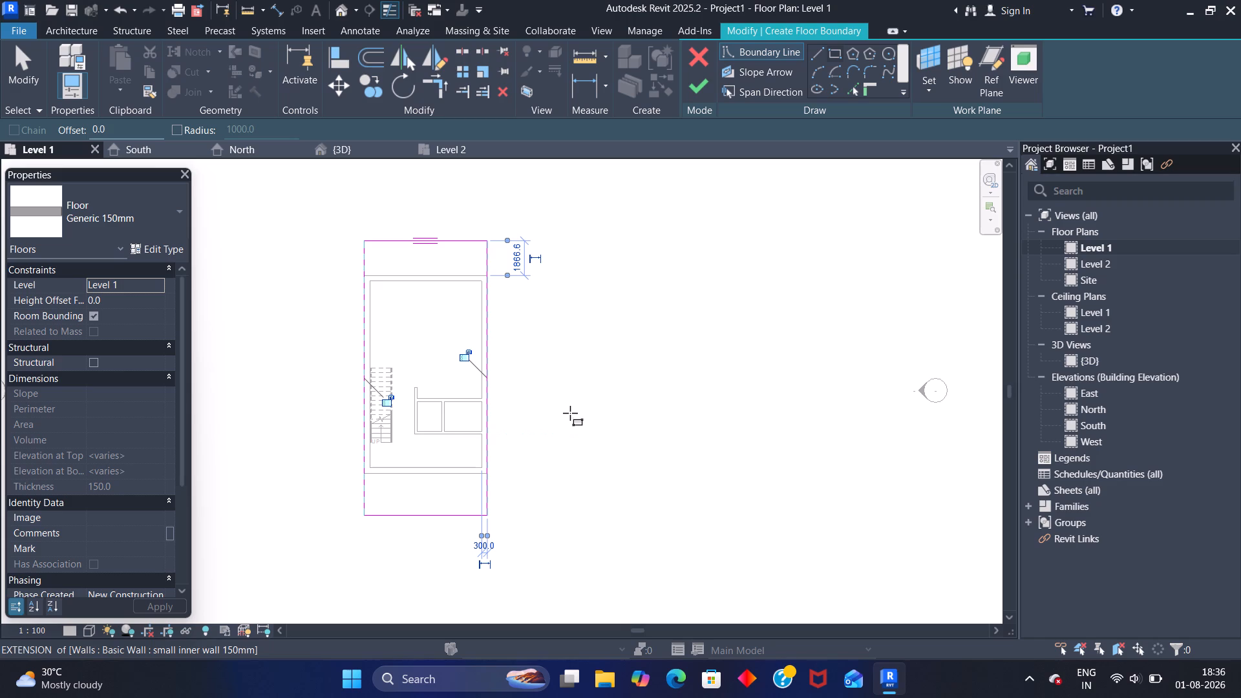
left_click(705, 93)
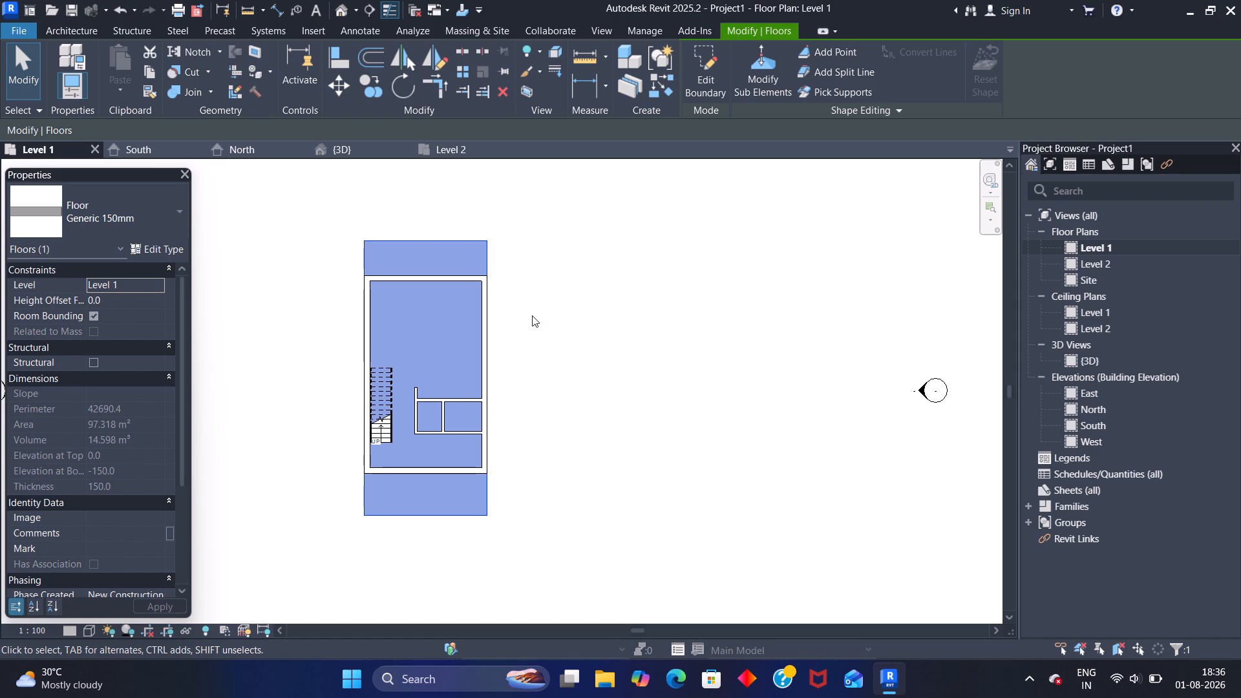
Open the Level 2 floor plan and start a new Generic 150mm floor on Level 2.
scroll(569, 269, "up", 3)
middle_click_drag(516, 302, 662, 251)
scroll(657, 257, "down", 1)
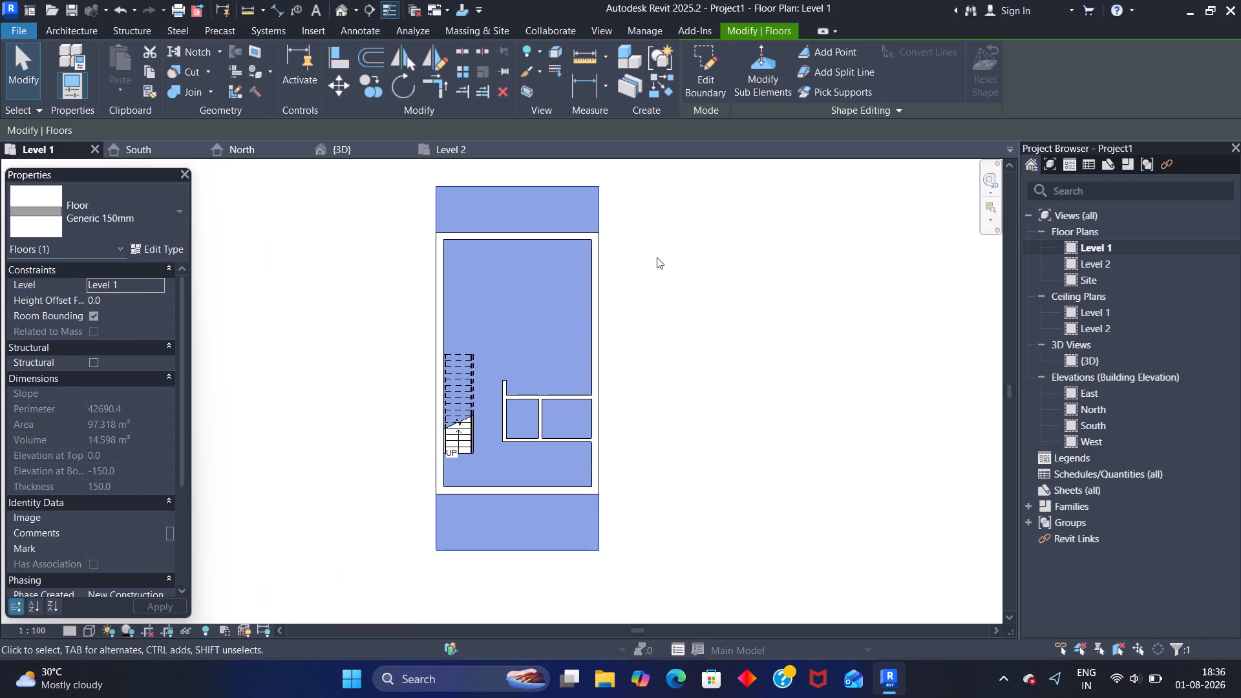
left_click(441, 149)
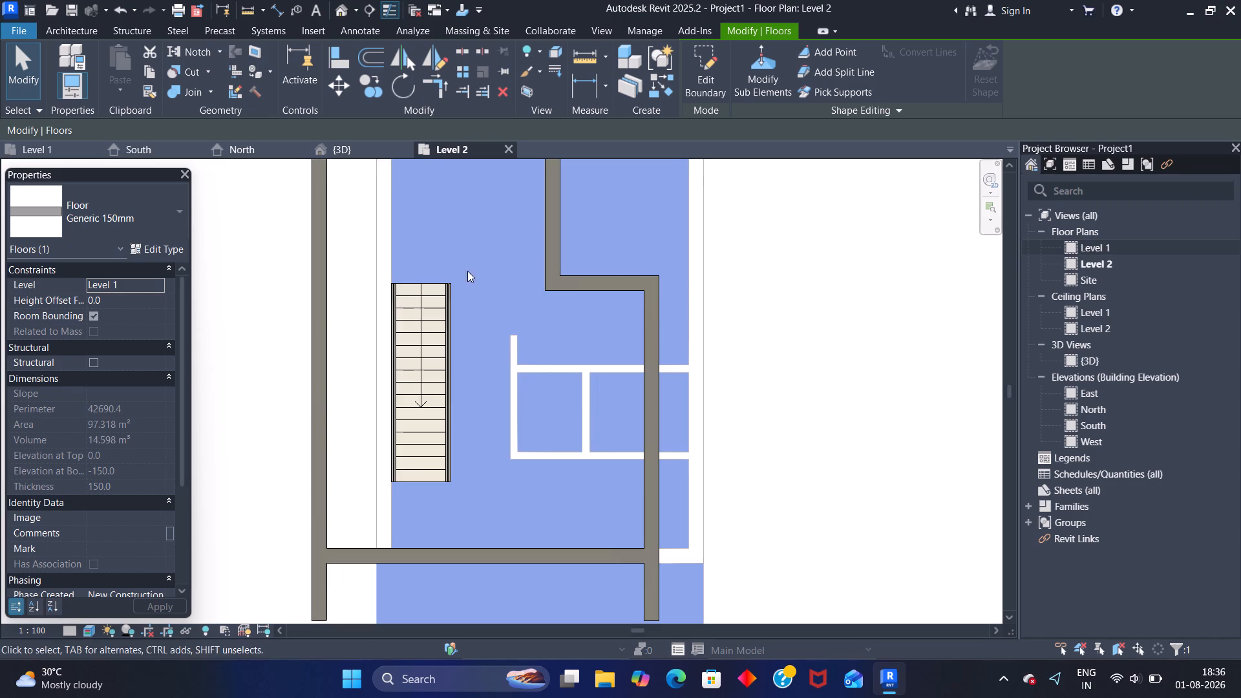
scroll(454, 284, "down", 3)
middle_click_drag(460, 244, 458, 251)
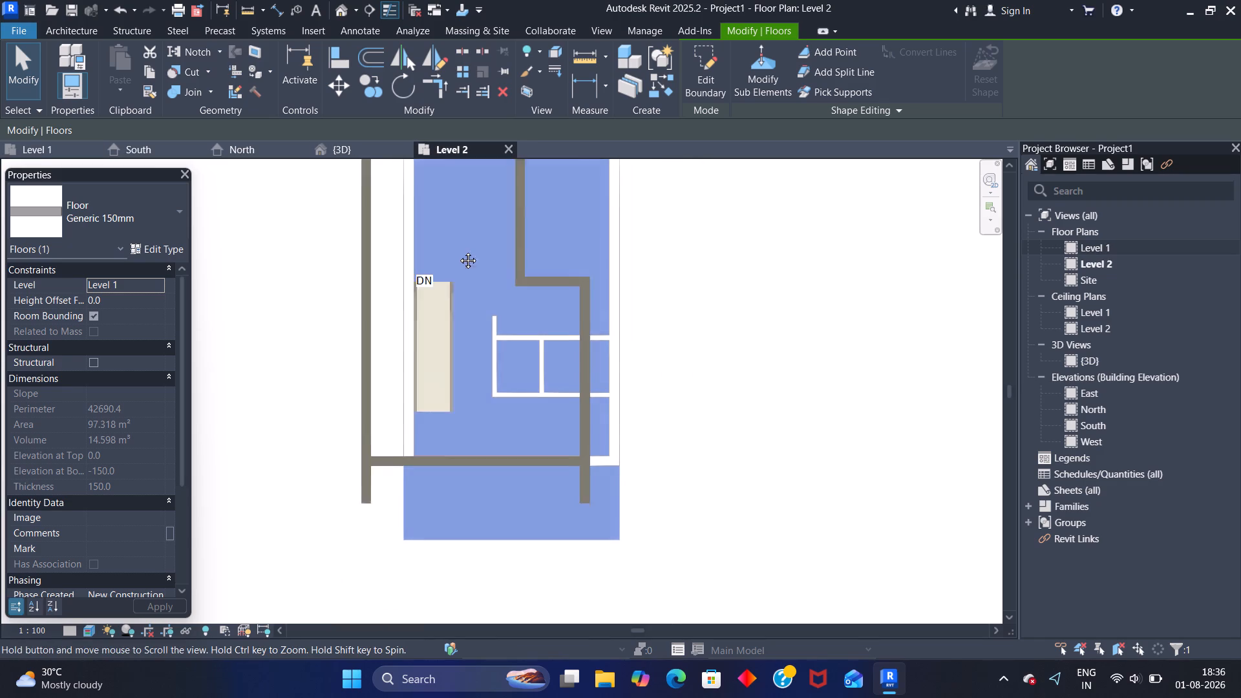
middle_click_drag(458, 251, 469, 317)
scroll(472, 301, "down", 2)
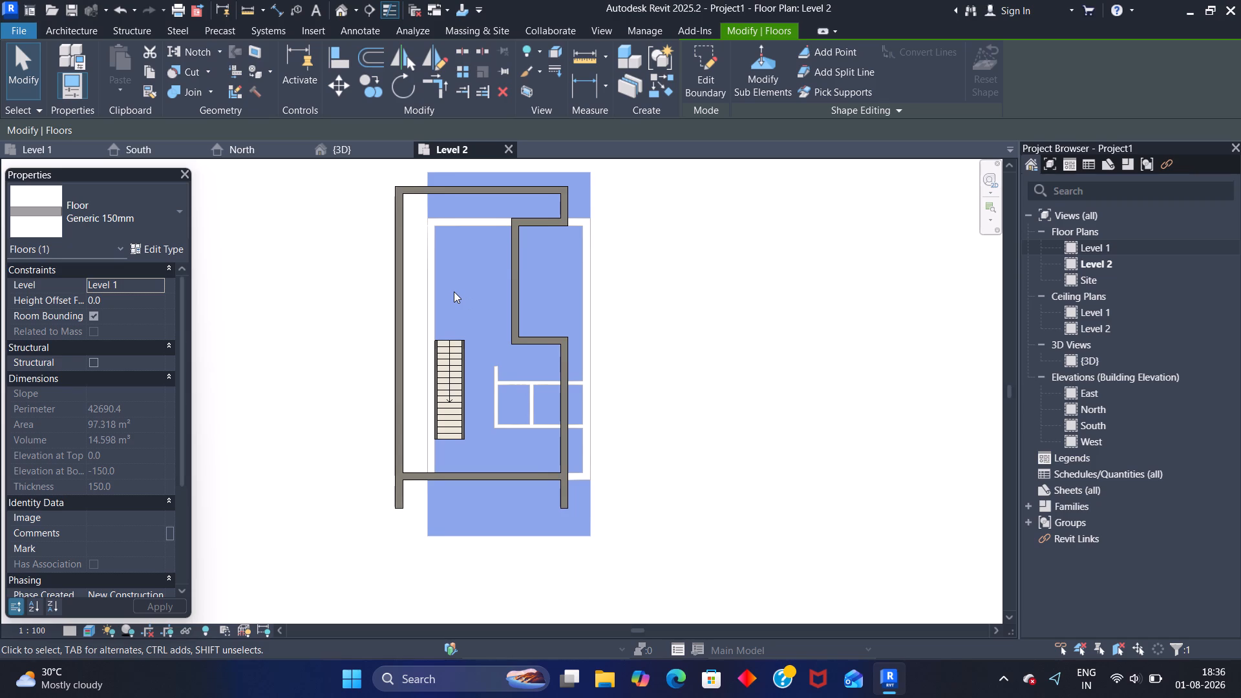
left_click(57, 27)
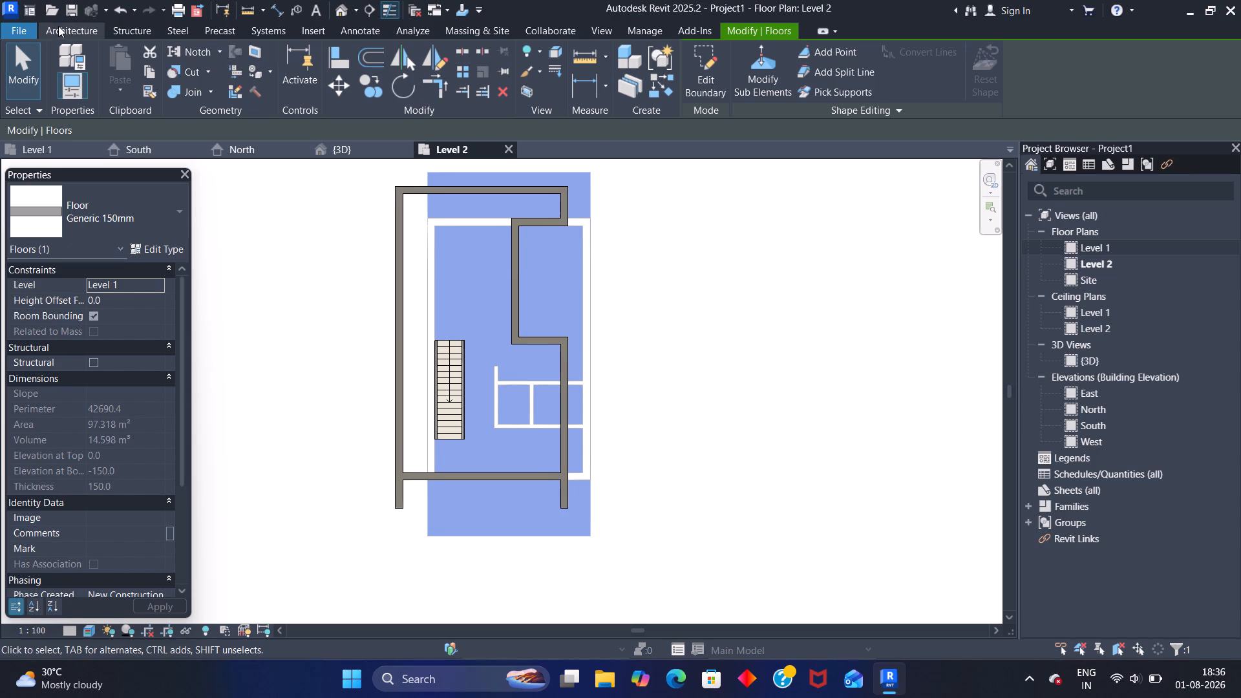
left_click(375, 62)
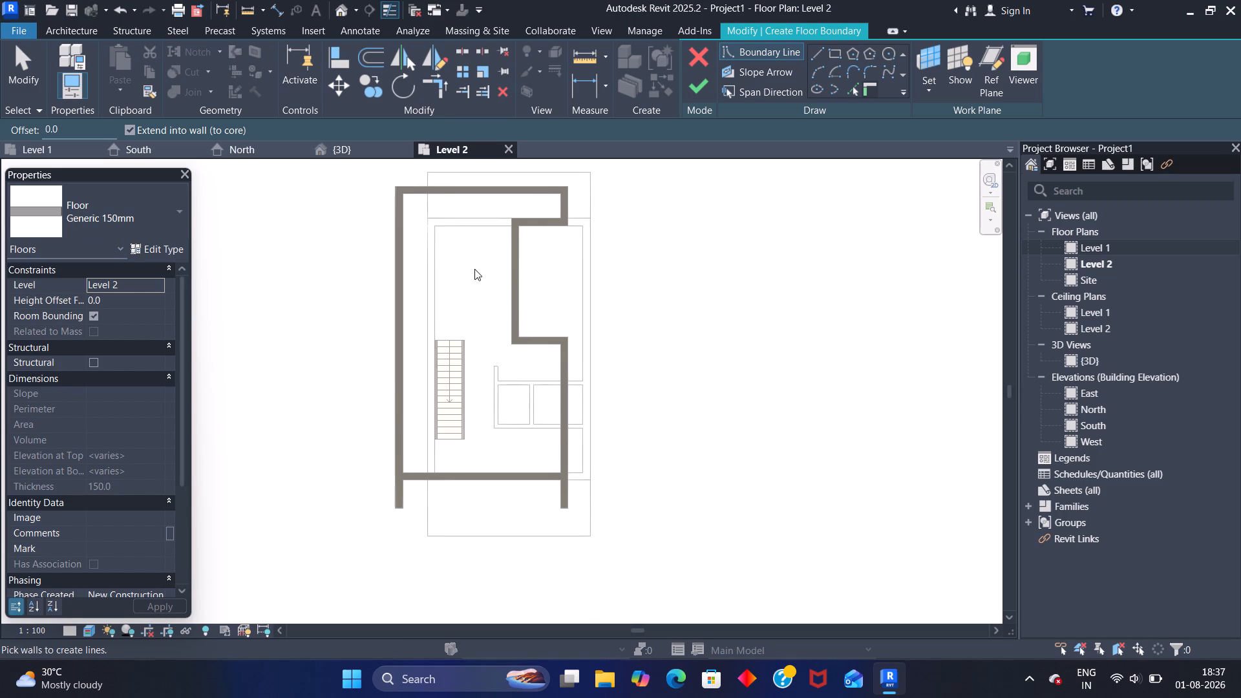
middle_click_drag(474, 270, 457, 345)
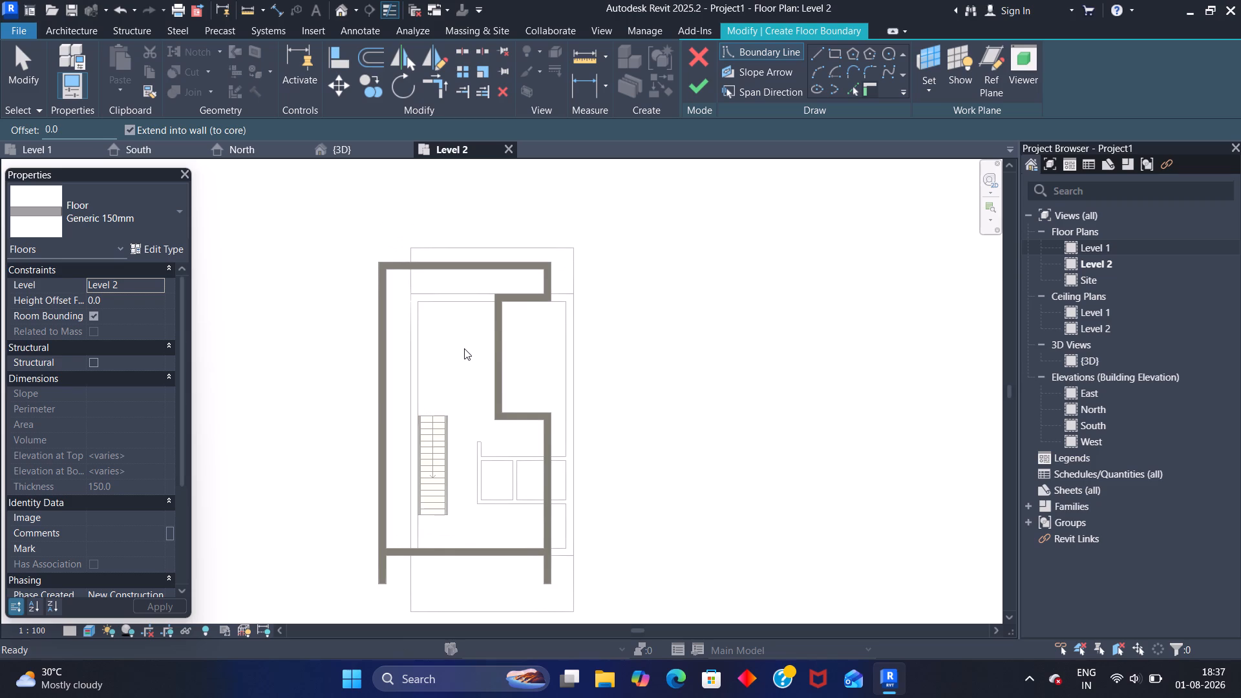
Set the Level 2 plan's visual style to Shaded.
left_click(87, 635)
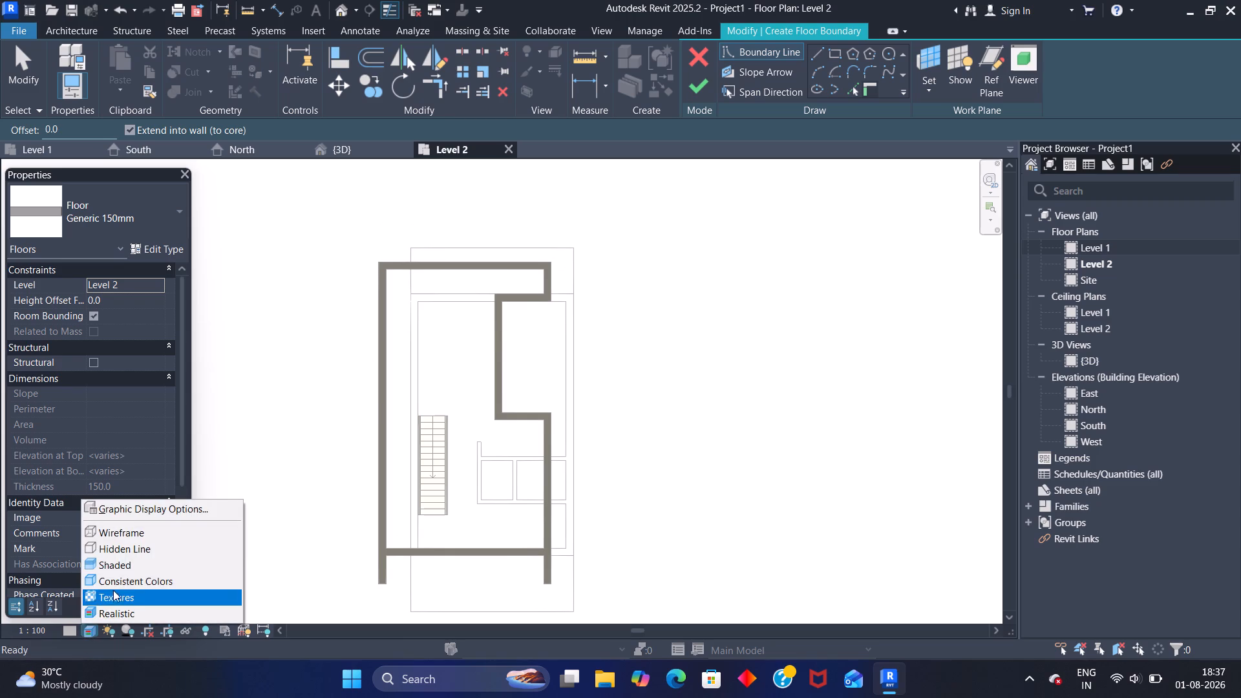
left_click(123, 567)
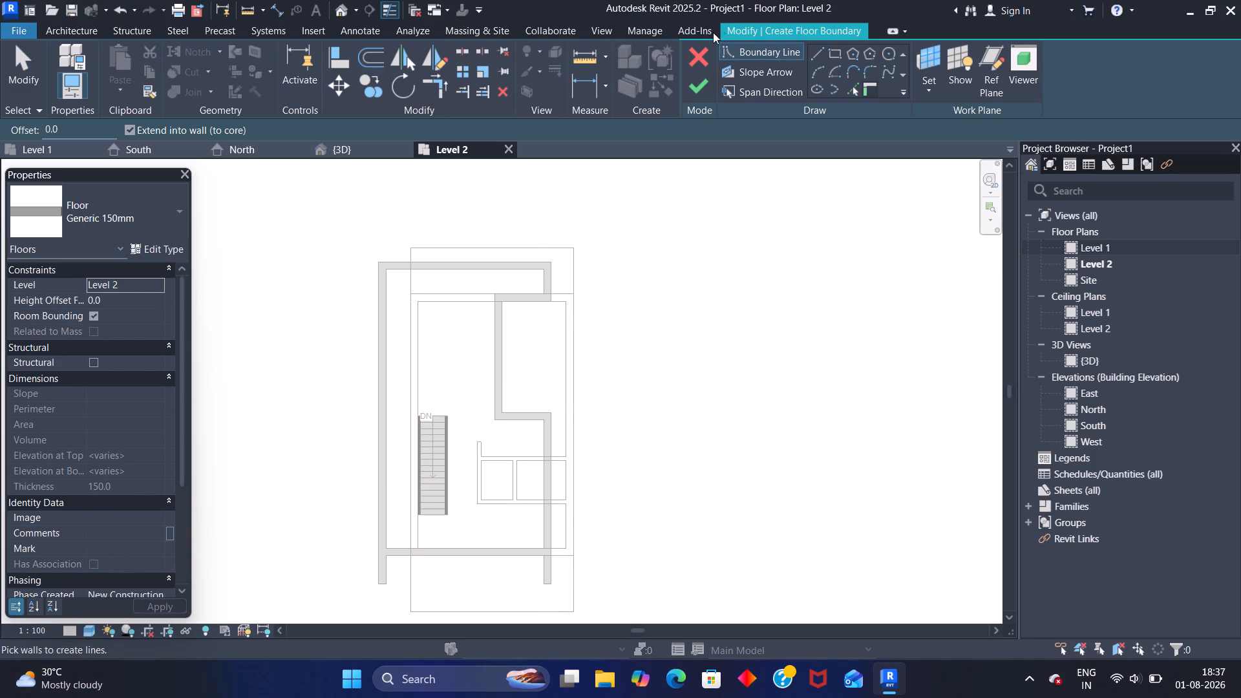
Pick the Level 2 north wall as a floor boundary line and flip the line to the wall's outer face.
left_click(866, 85)
scroll(633, 322, "up", 2)
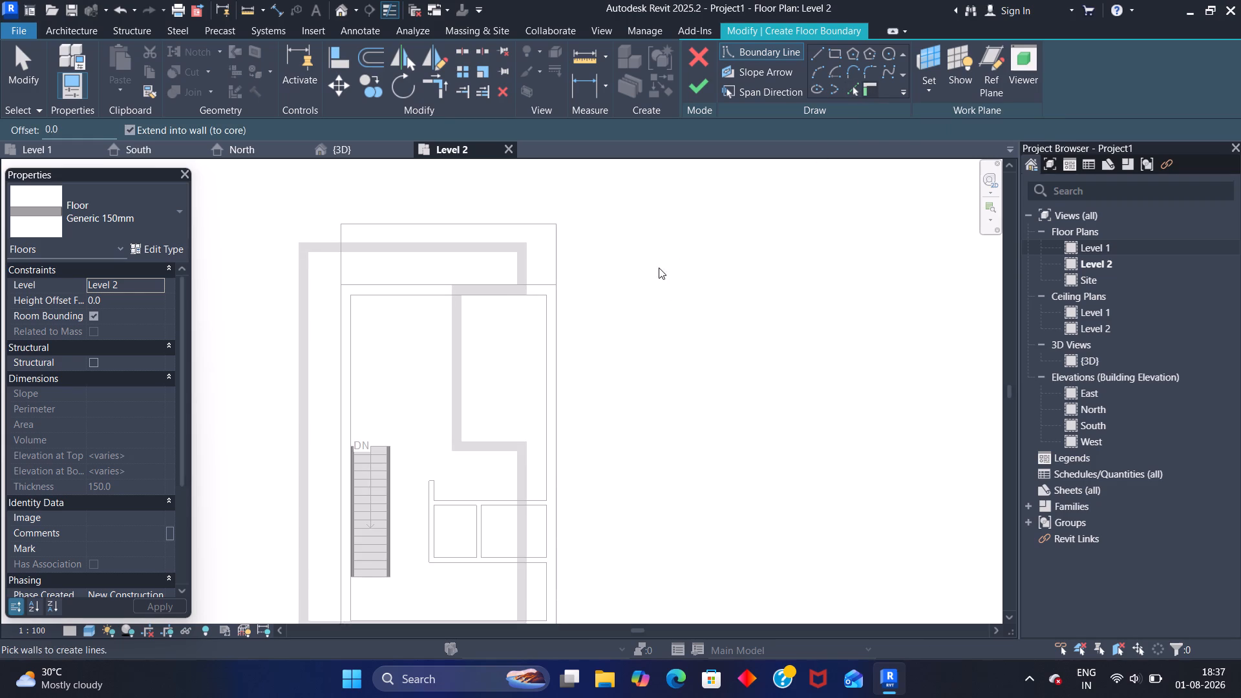
left_click(870, 89)
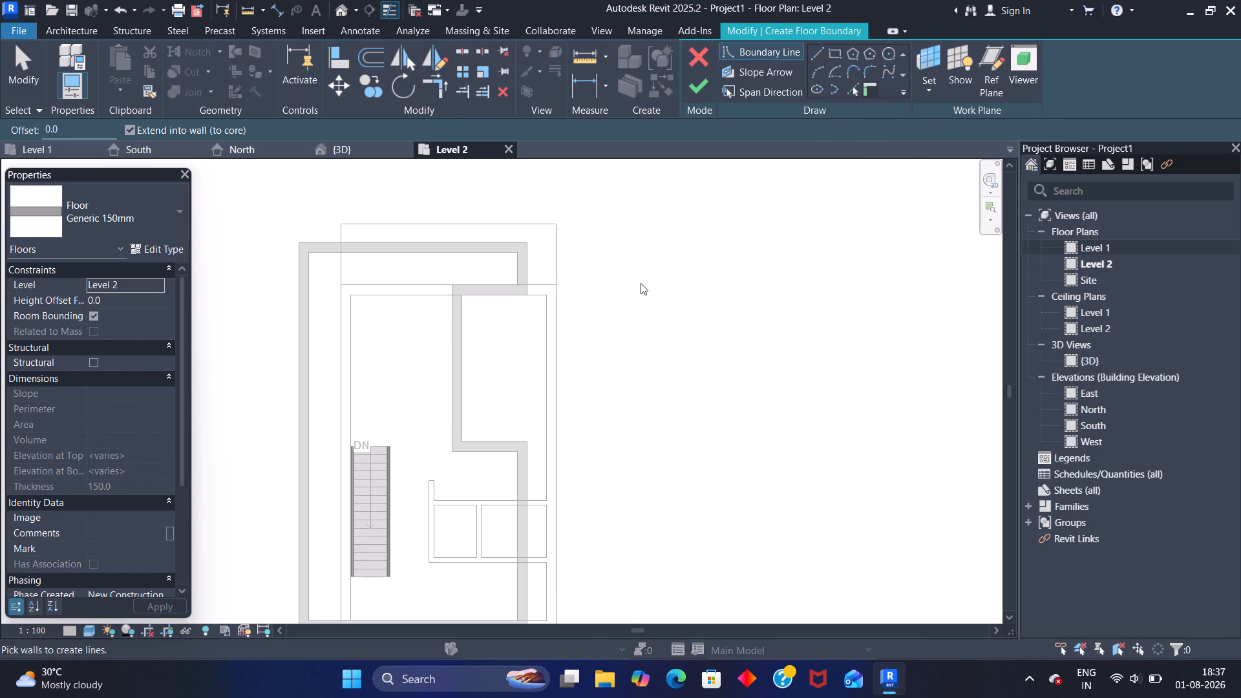
left_click(399, 248)
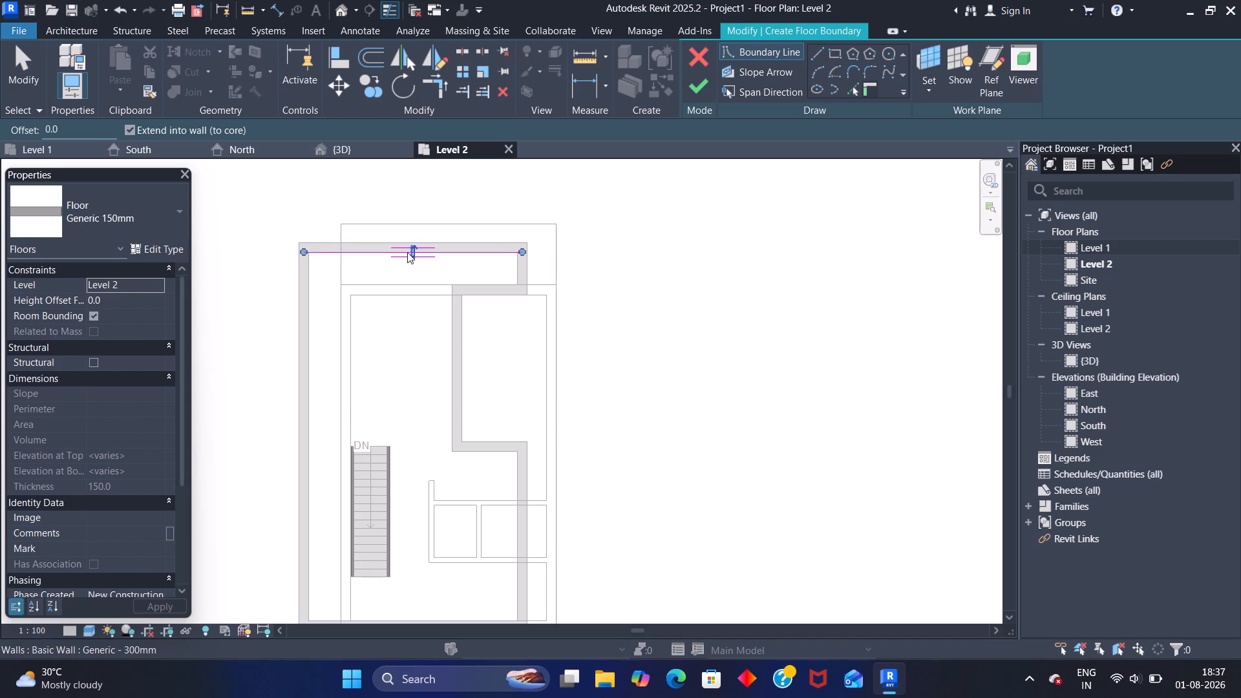
scroll(409, 251, "up", 4)
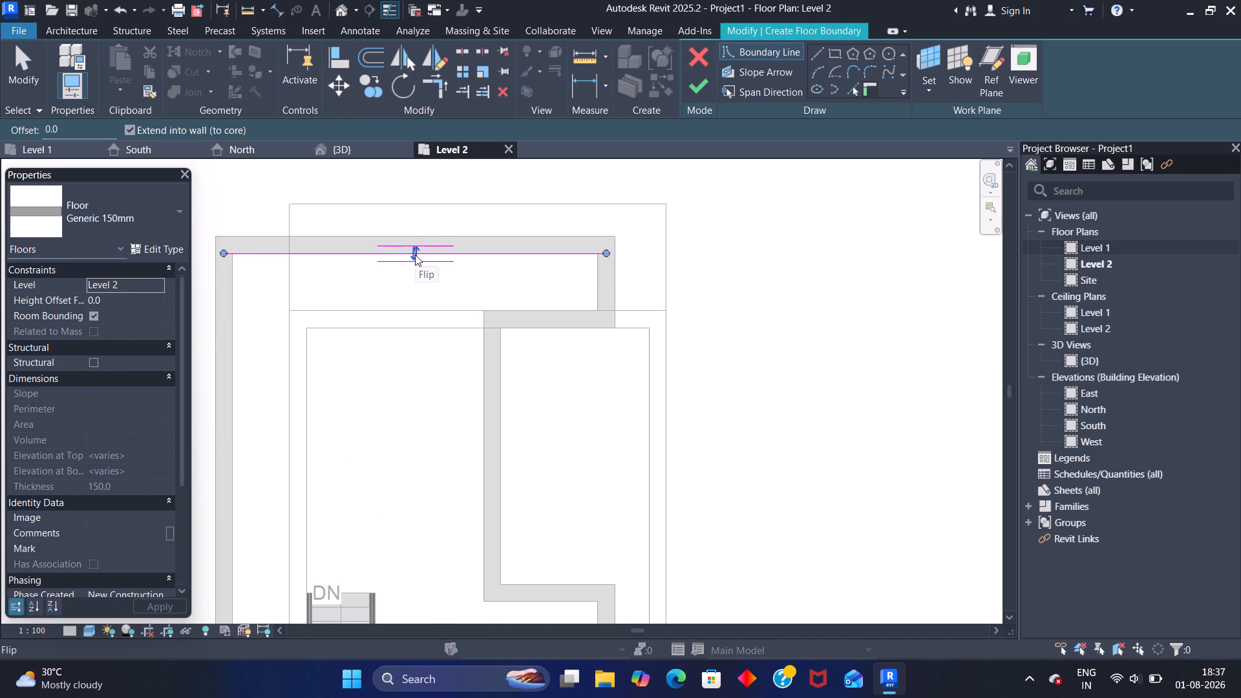
left_click(414, 254)
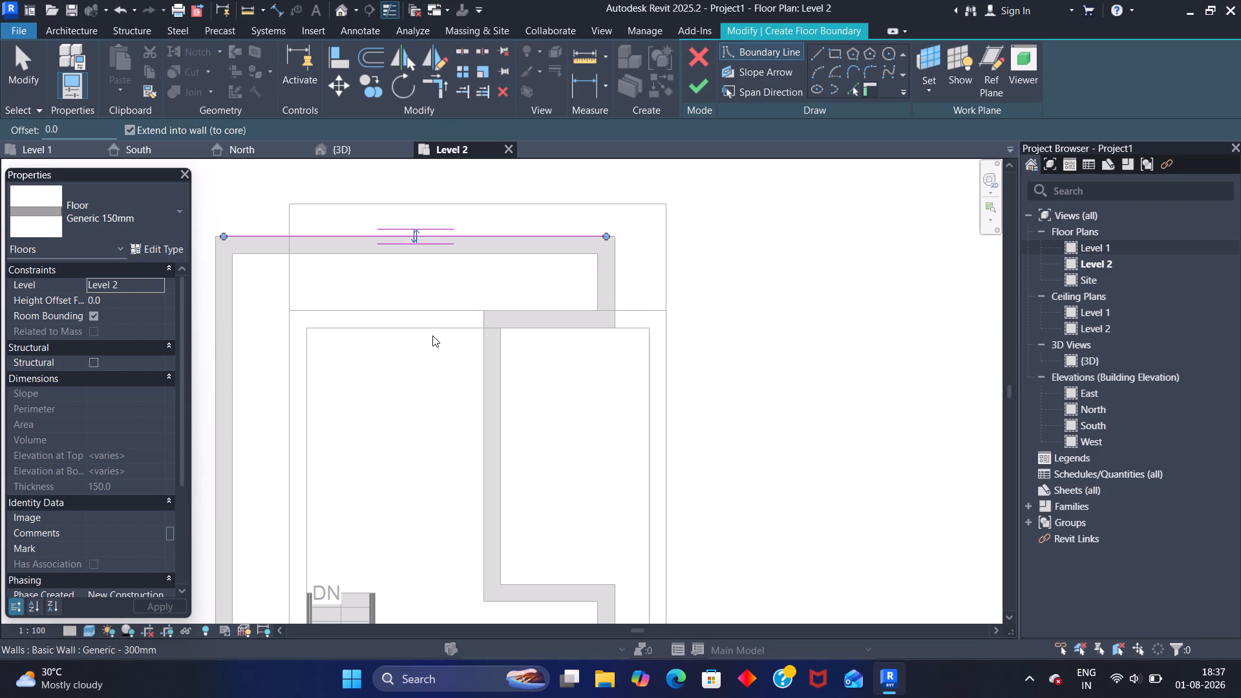
Add boundary lines along the outer faces of the Level 2 west wall, the short northeast wall and the southeast wall.
left_click(216, 386)
scroll(240, 383, "down", 1)
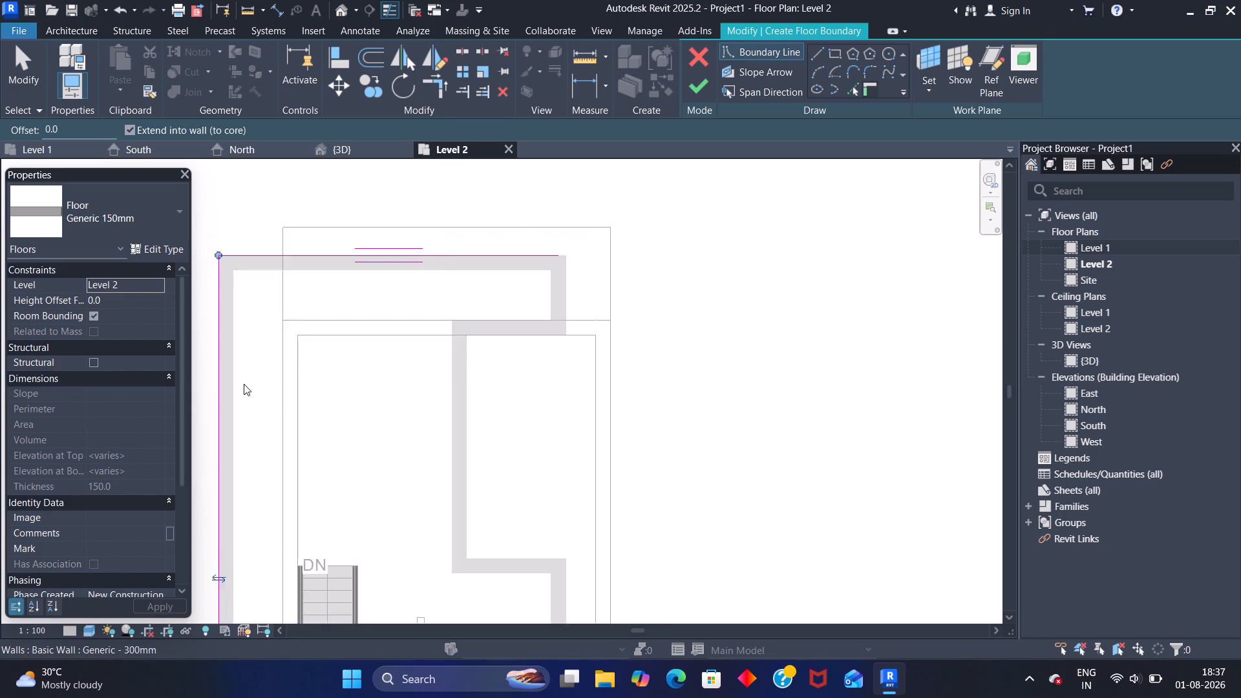
scroll(244, 384, "down", 3)
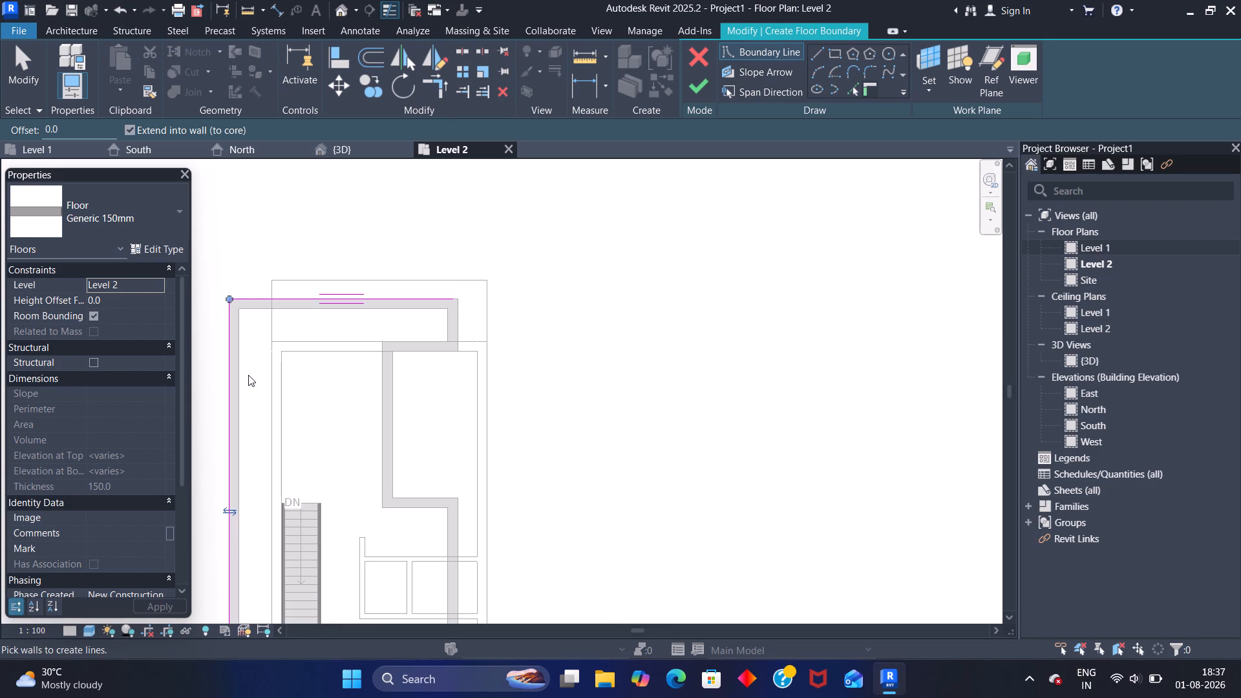
left_click(451, 321)
scroll(448, 385, "down", 1)
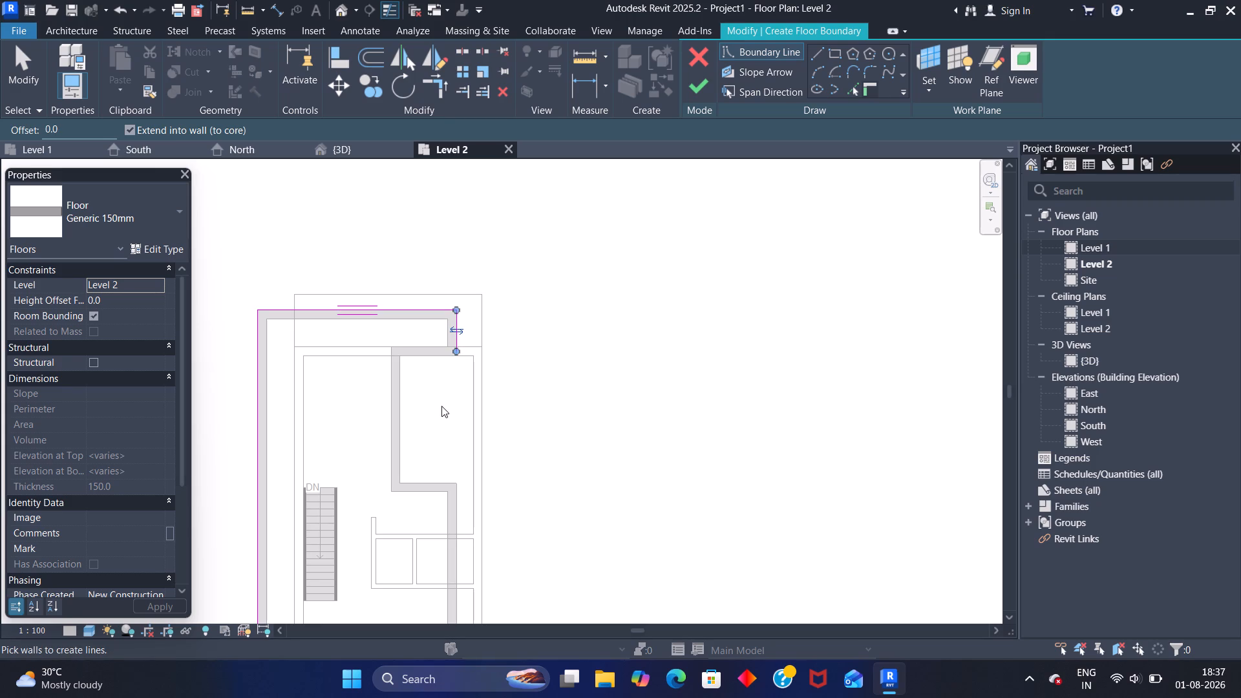
middle_click_drag(443, 431, 473, 319)
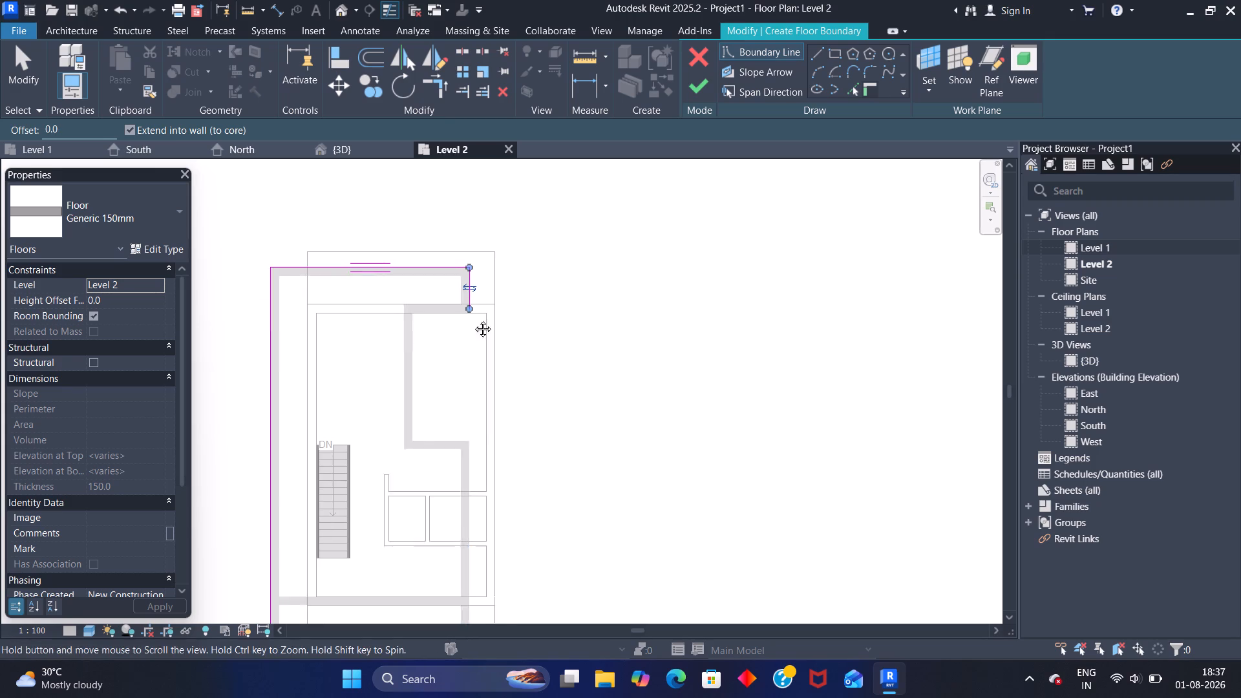
middle_click_drag(473, 319, 480, 248)
left_click(491, 362)
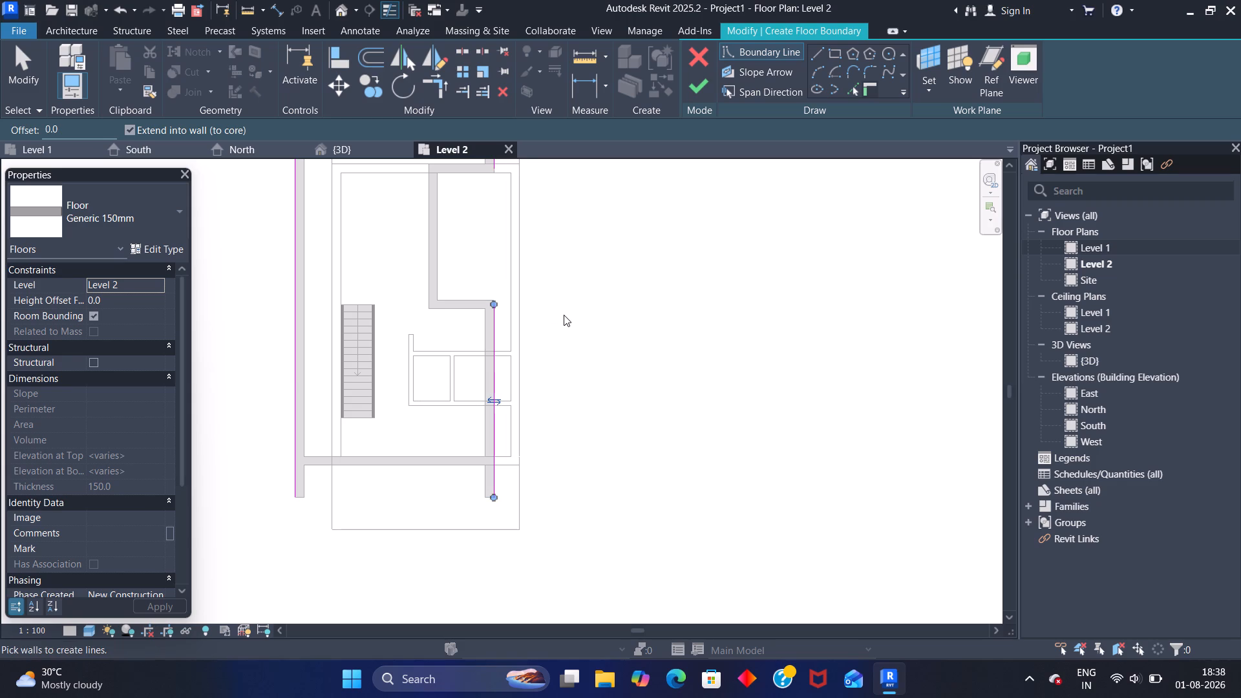
Pick the Level 1 east, north and south walls as further boundary lines along their inner faces.
scroll(681, 277, "down", 2)
middle_click_drag(667, 291, 685, 357)
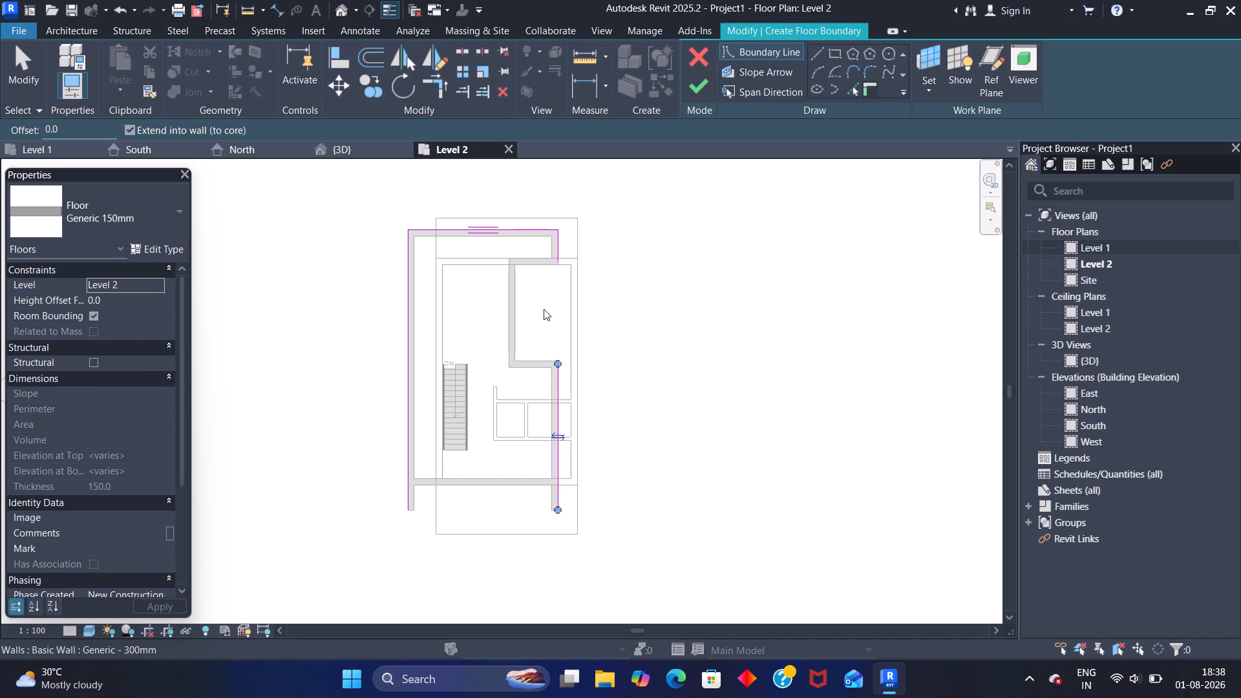
scroll(627, 302, "up", 3)
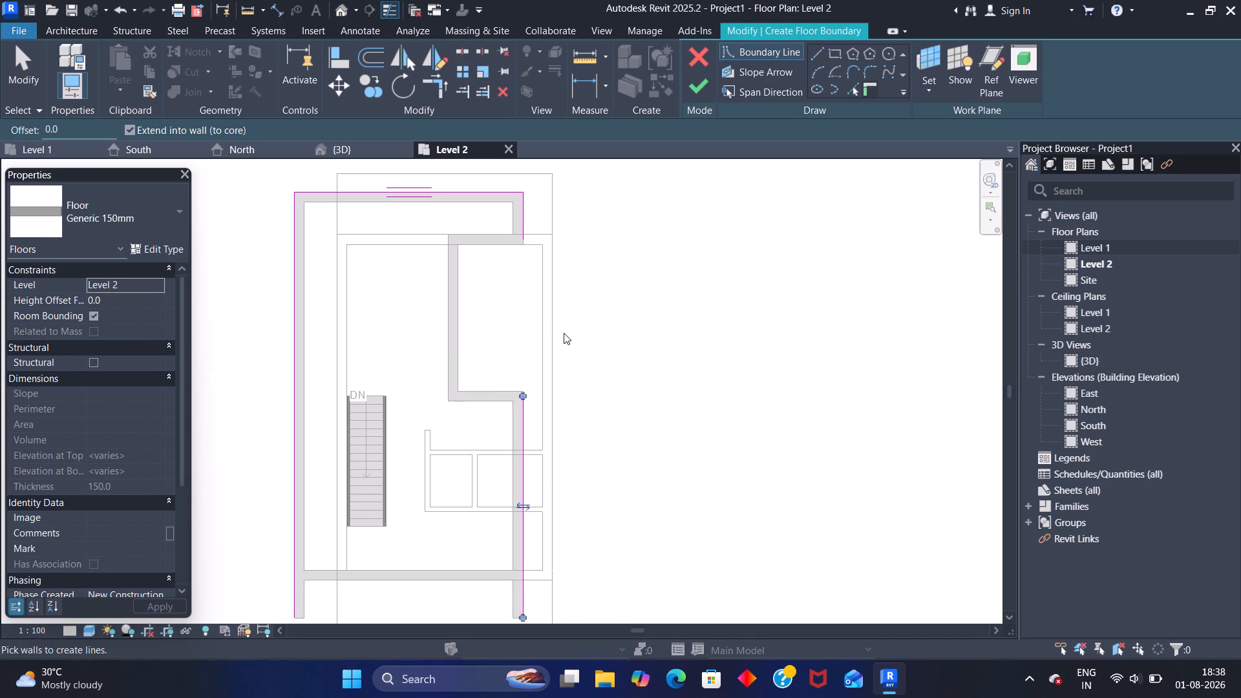
left_click(547, 344)
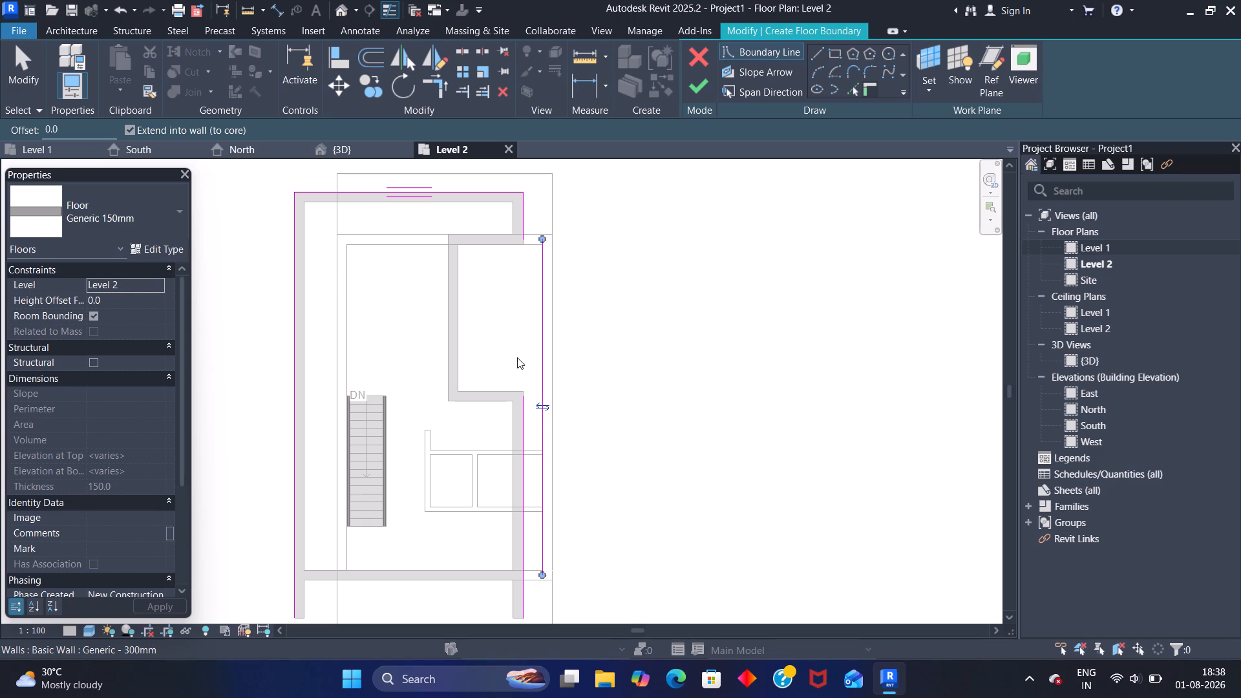
left_click(429, 244)
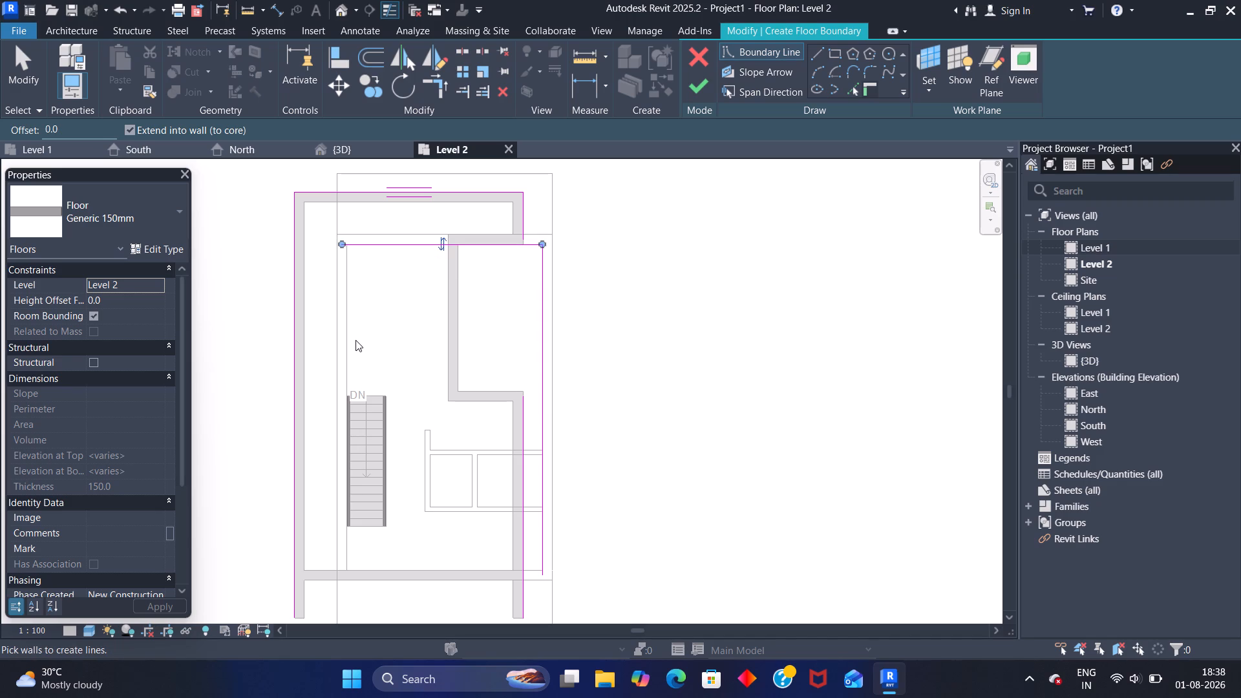
left_click(463, 569)
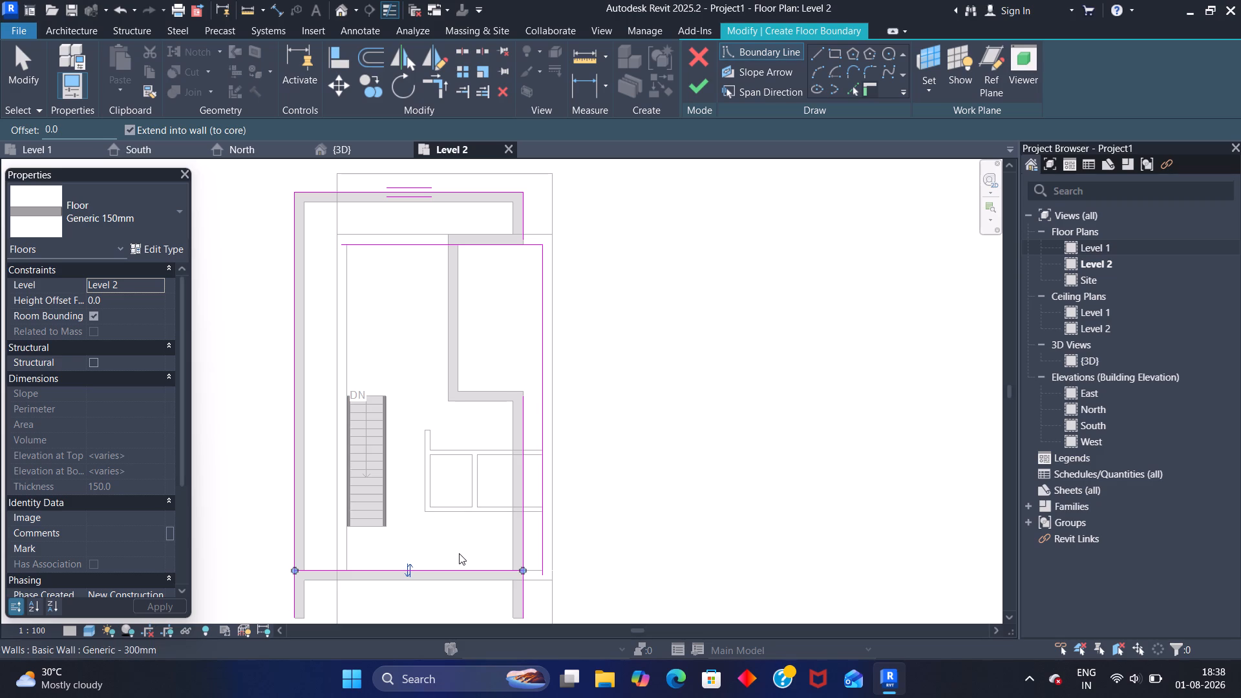
key("ctrl+z")
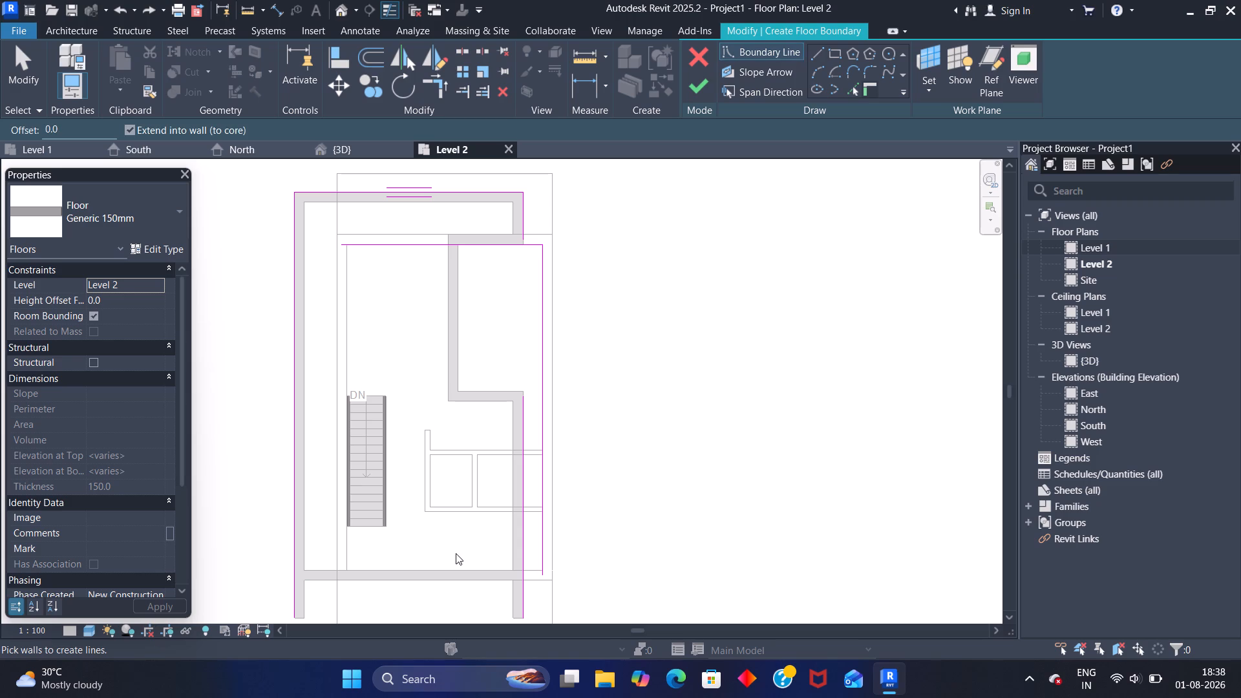
left_click(531, 567)
Draw a straight 7000 mm boundary line joining the south ends of the Level 2 east and west walls' outer faces.
left_click(820, 54)
middle_click_drag(604, 504, 625, 445)
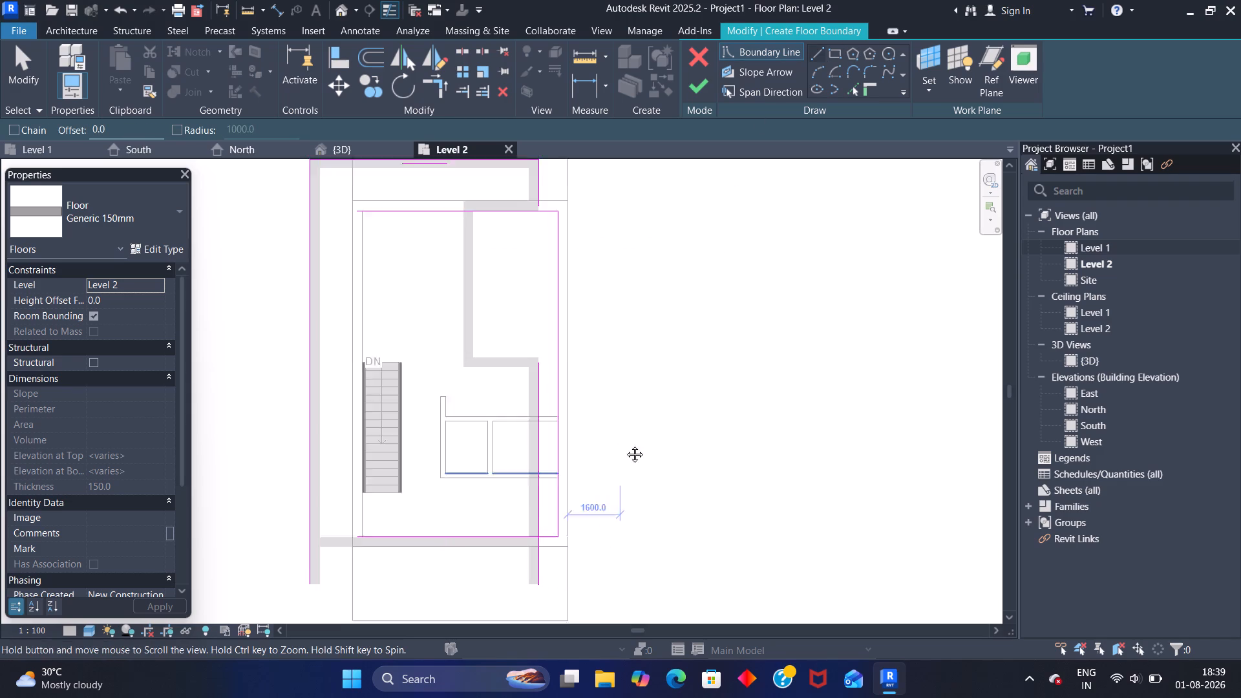
middle_click_drag(625, 445, 663, 366)
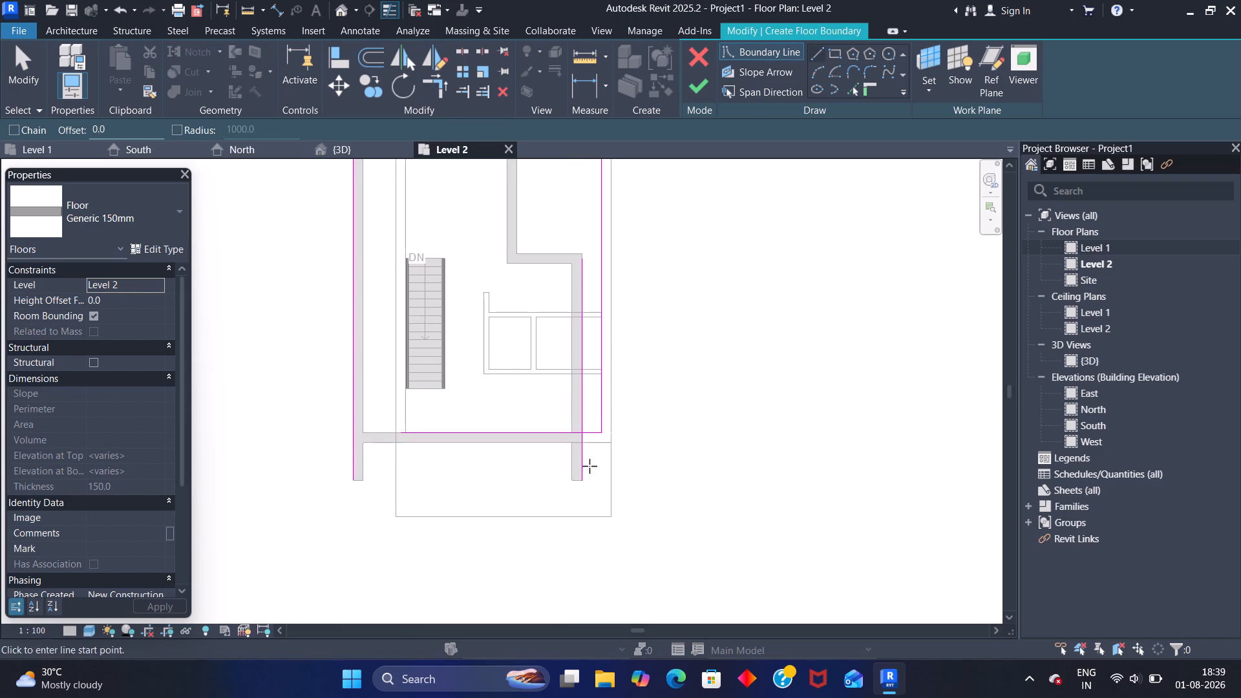
left_click(582, 478)
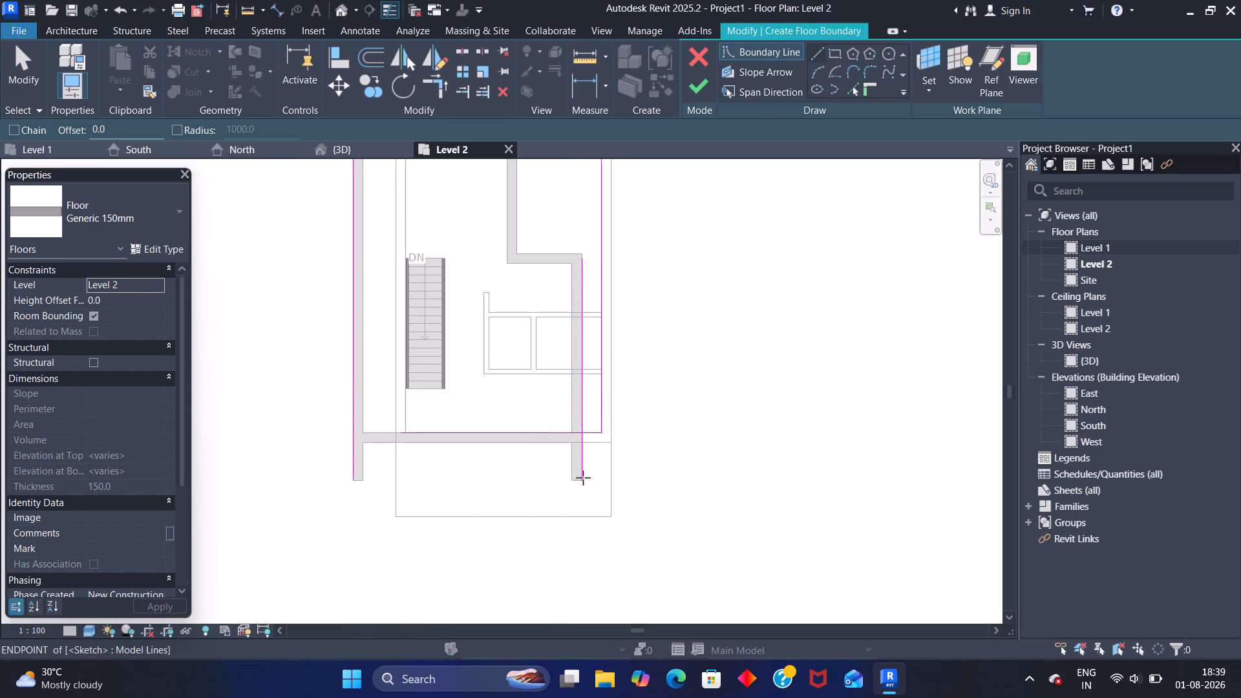
left_click(355, 475)
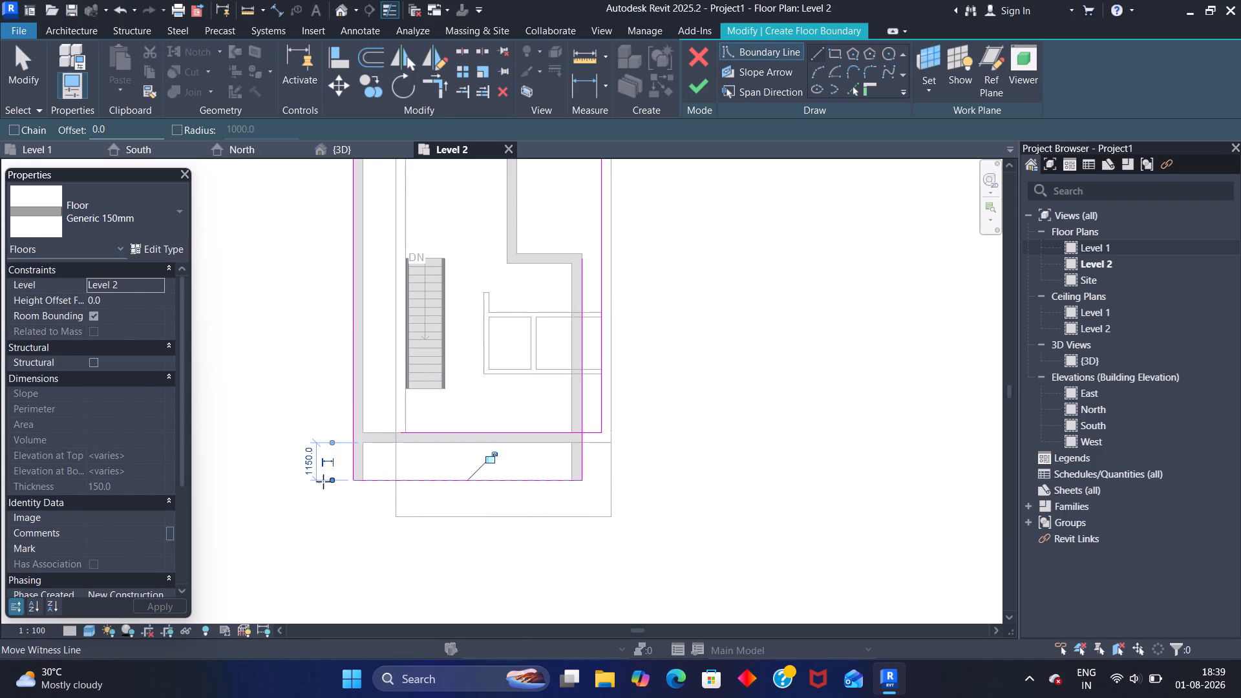
key("Escape")
key("Escape")
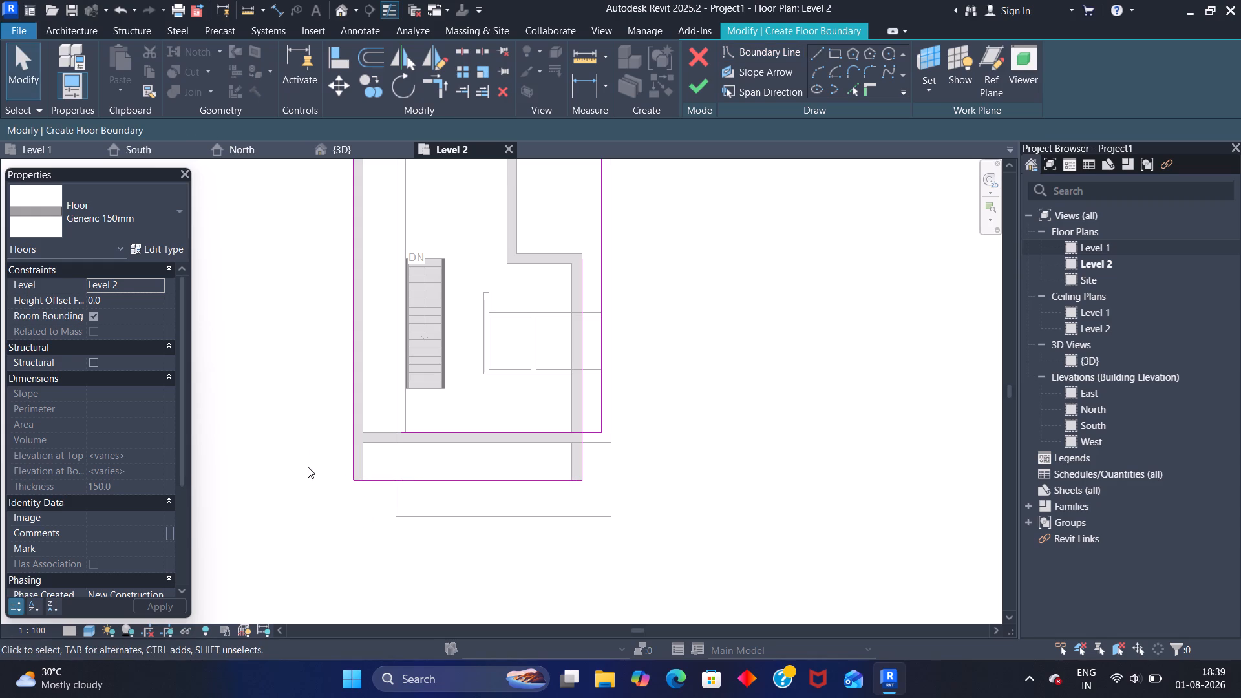
middle_click_drag(295, 317, 286, 405)
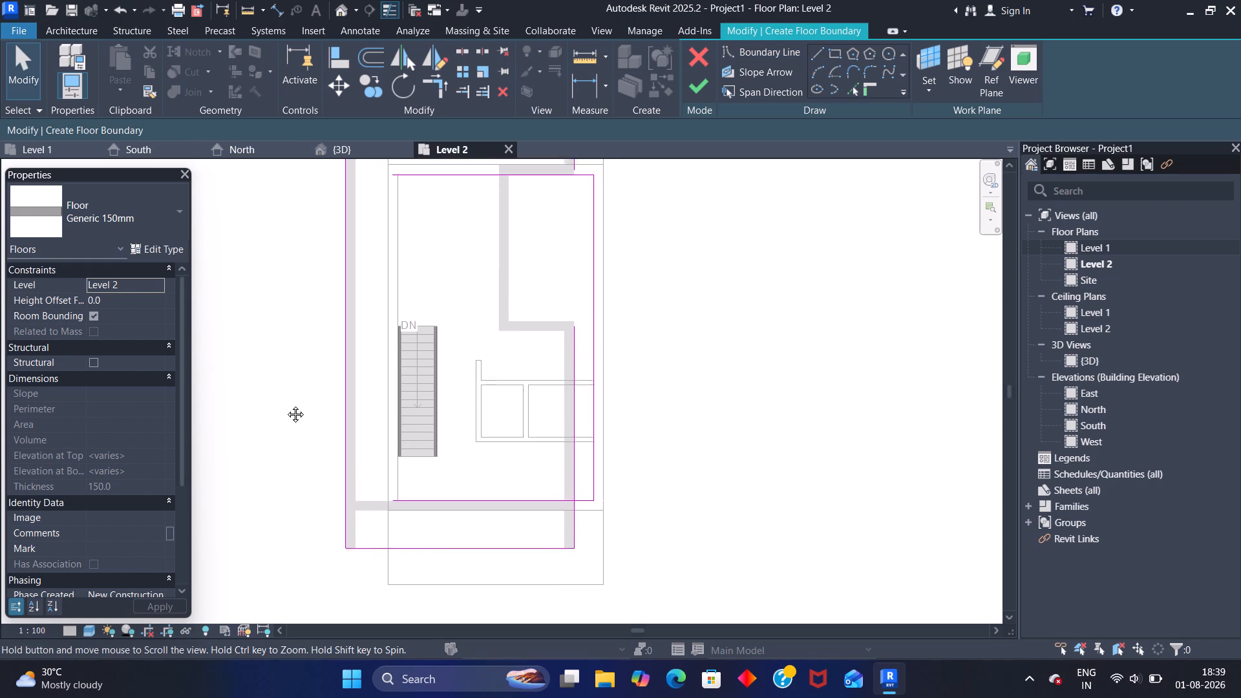
middle_click_drag(286, 405, 298, 469)
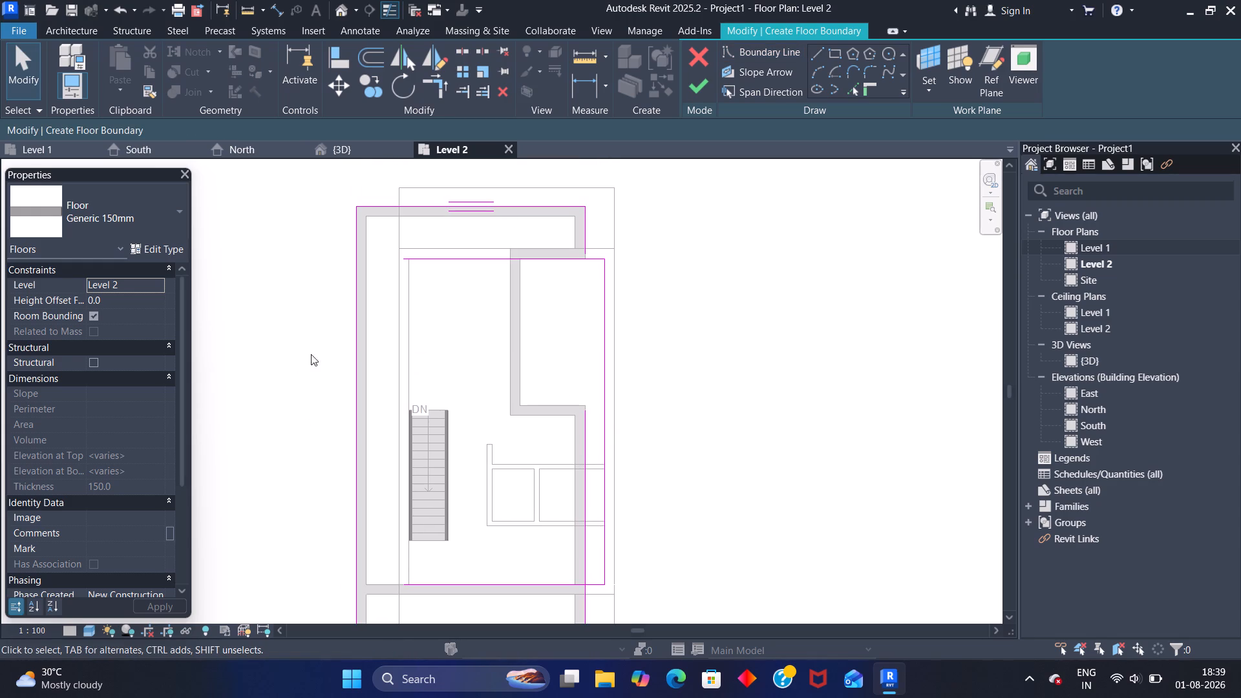
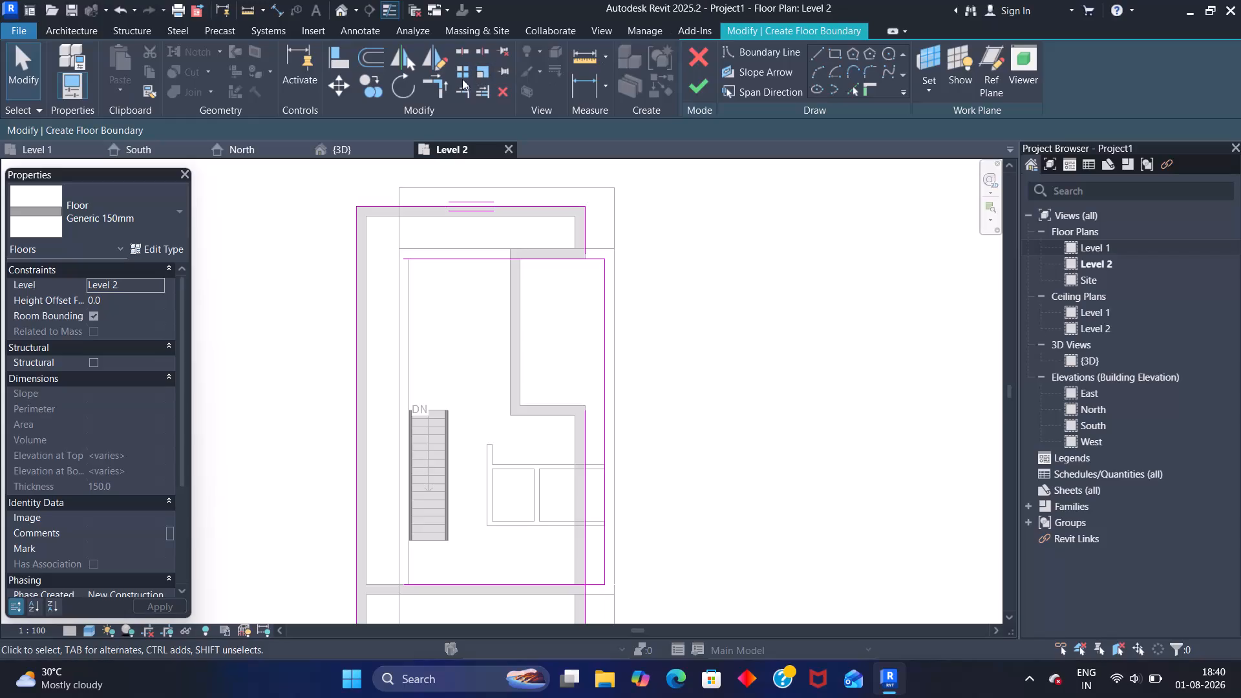
Trim the Level 1 north and south boundary lines to corners with the Level 2 northeast and southeast wall lines.
left_click(434, 85)
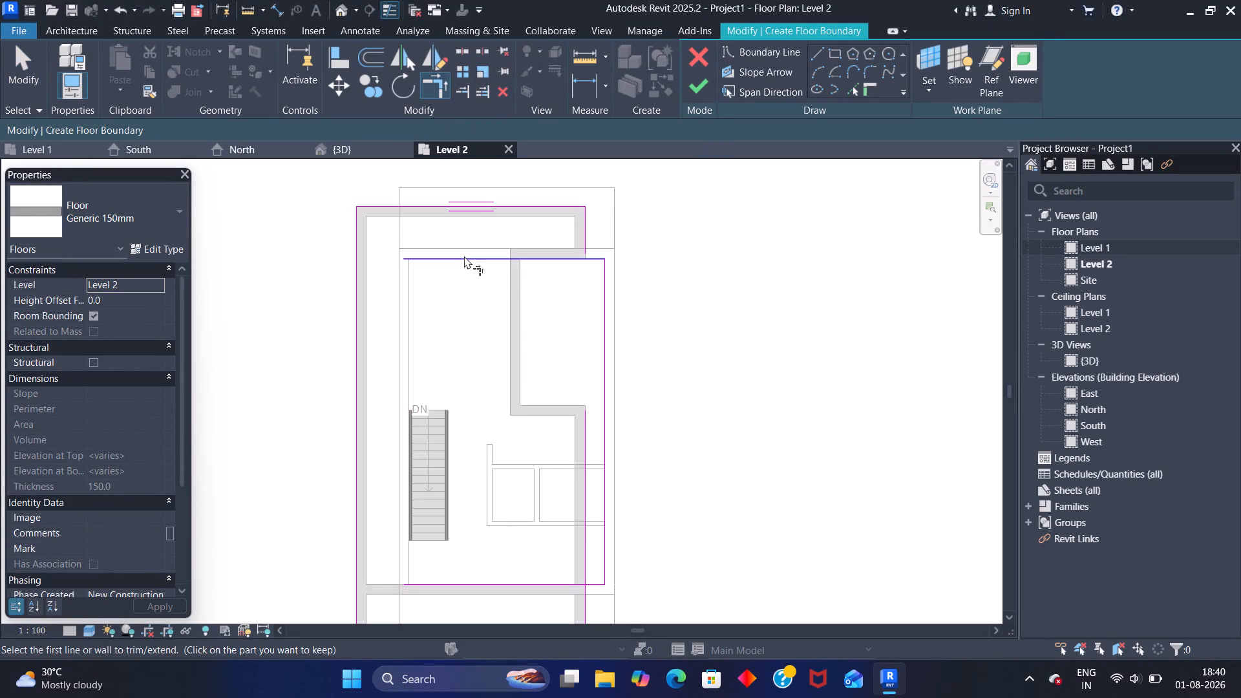
left_click(593, 255)
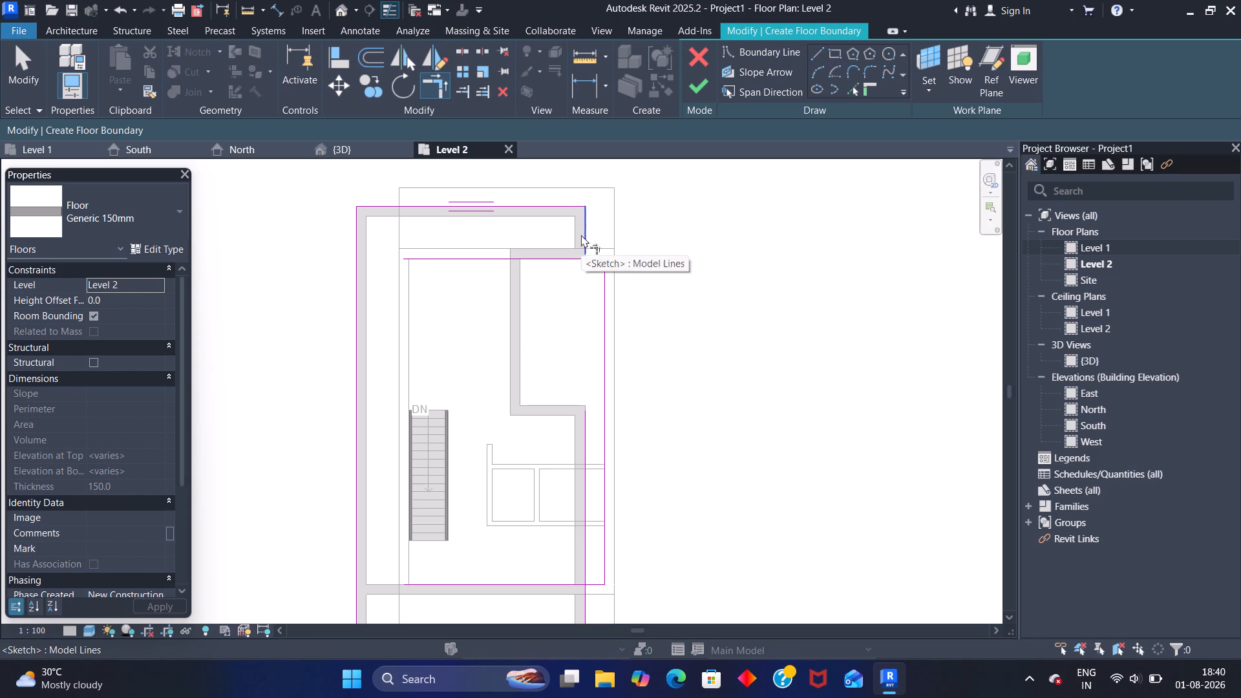
left_click(584, 233)
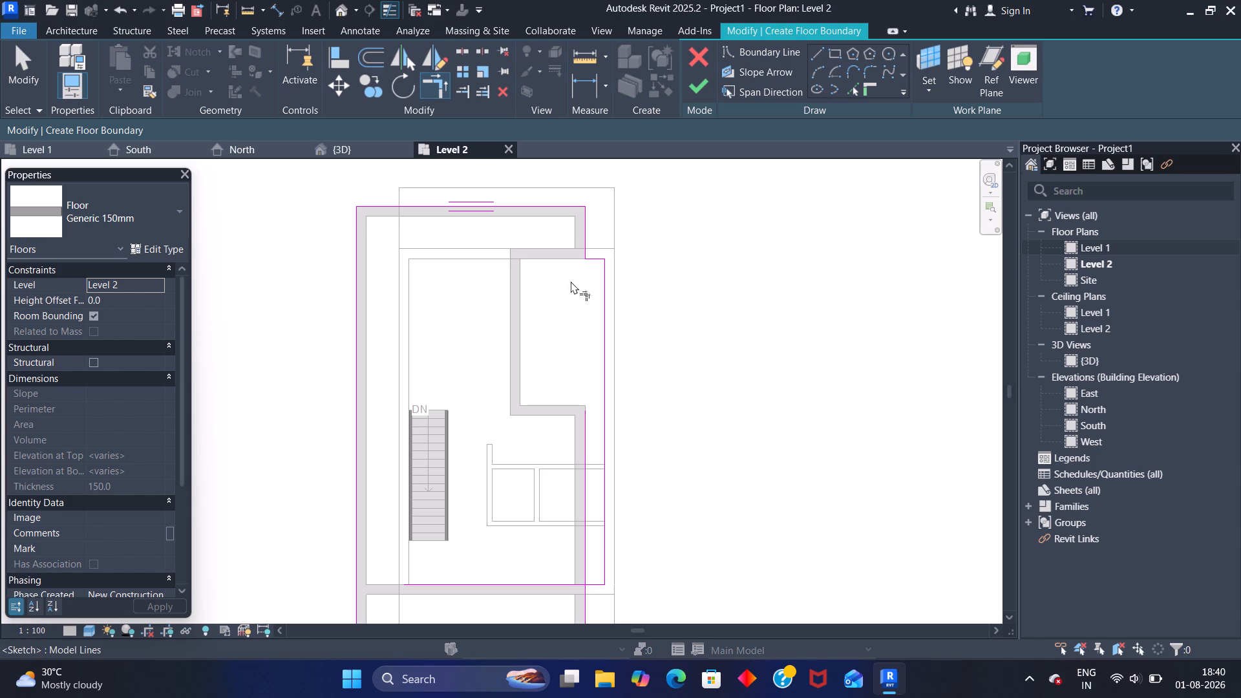
scroll(595, 262, "up", 5)
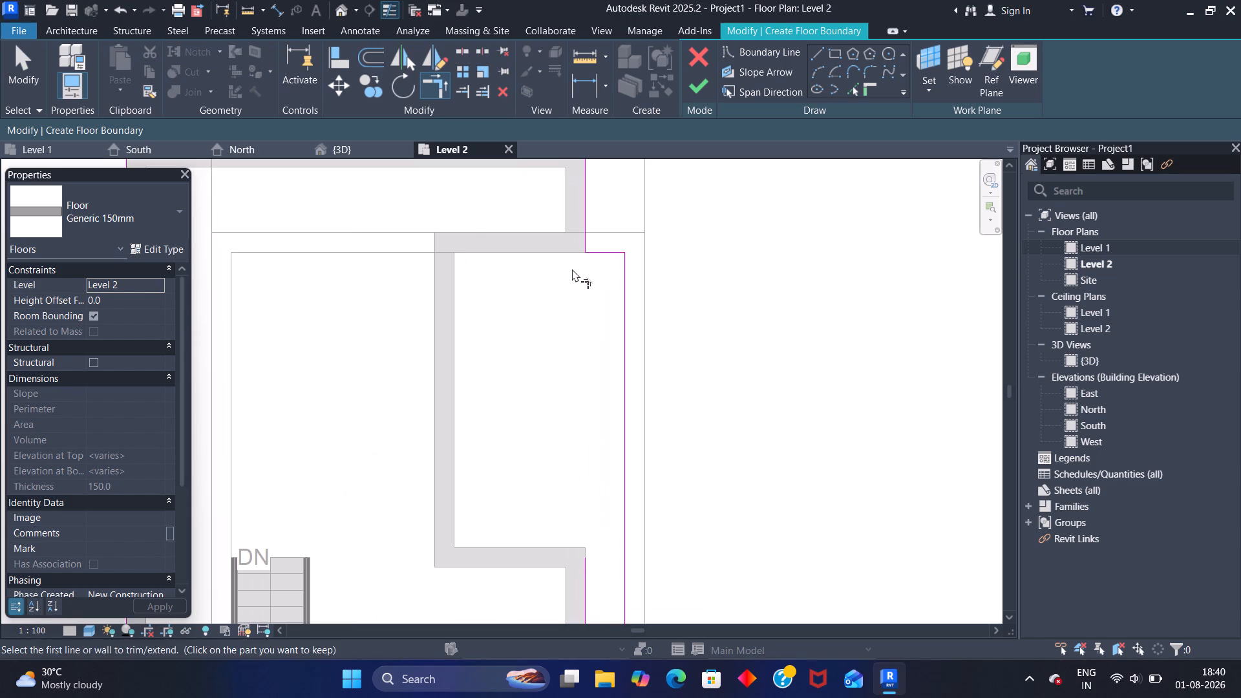
scroll(573, 271, "down", 7)
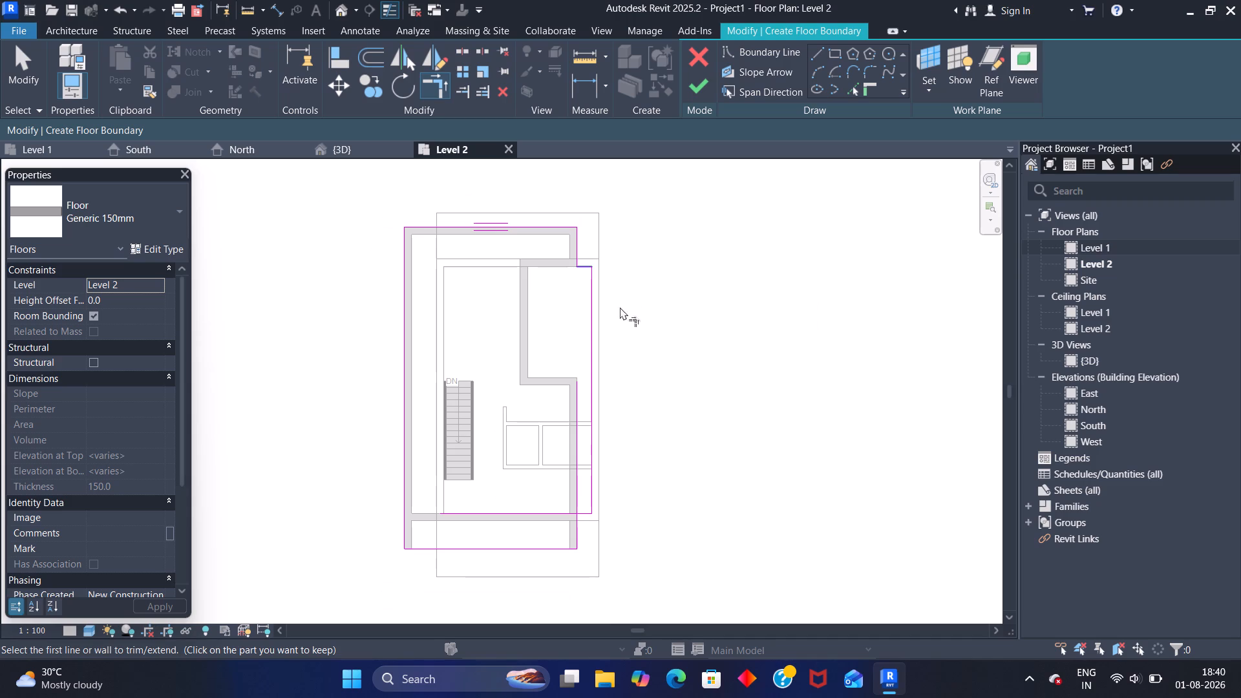
left_click(584, 509)
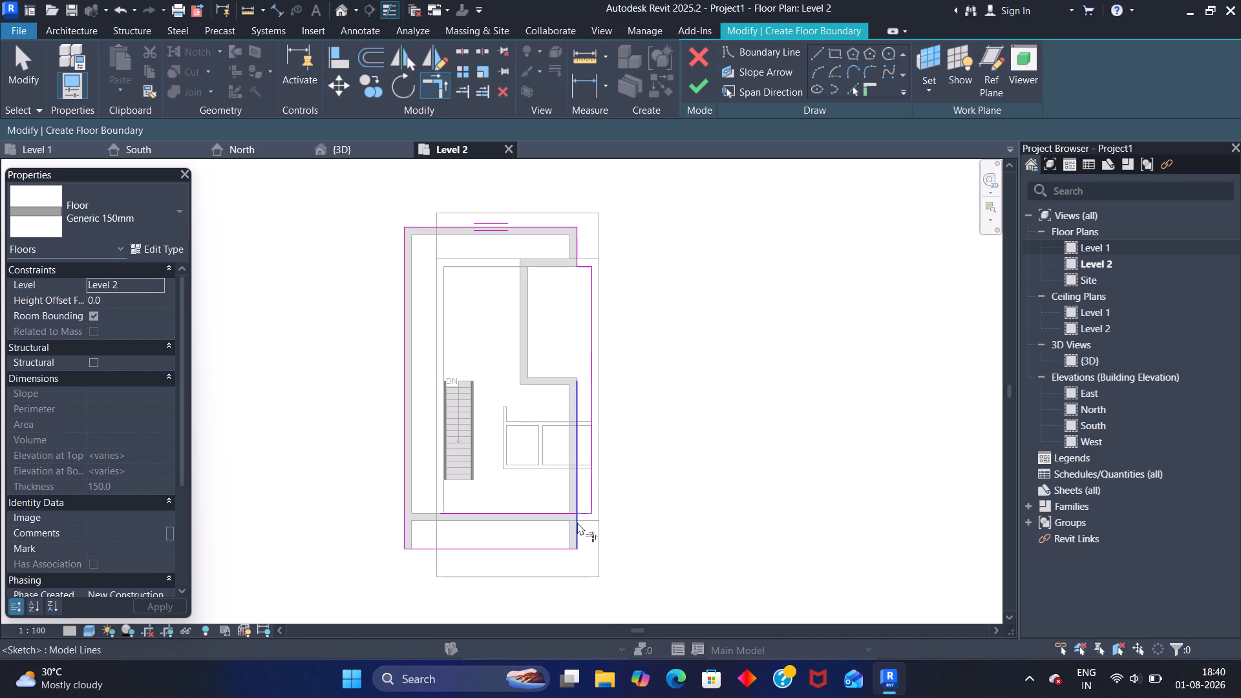
left_click(577, 525)
scroll(586, 517, "up", 5)
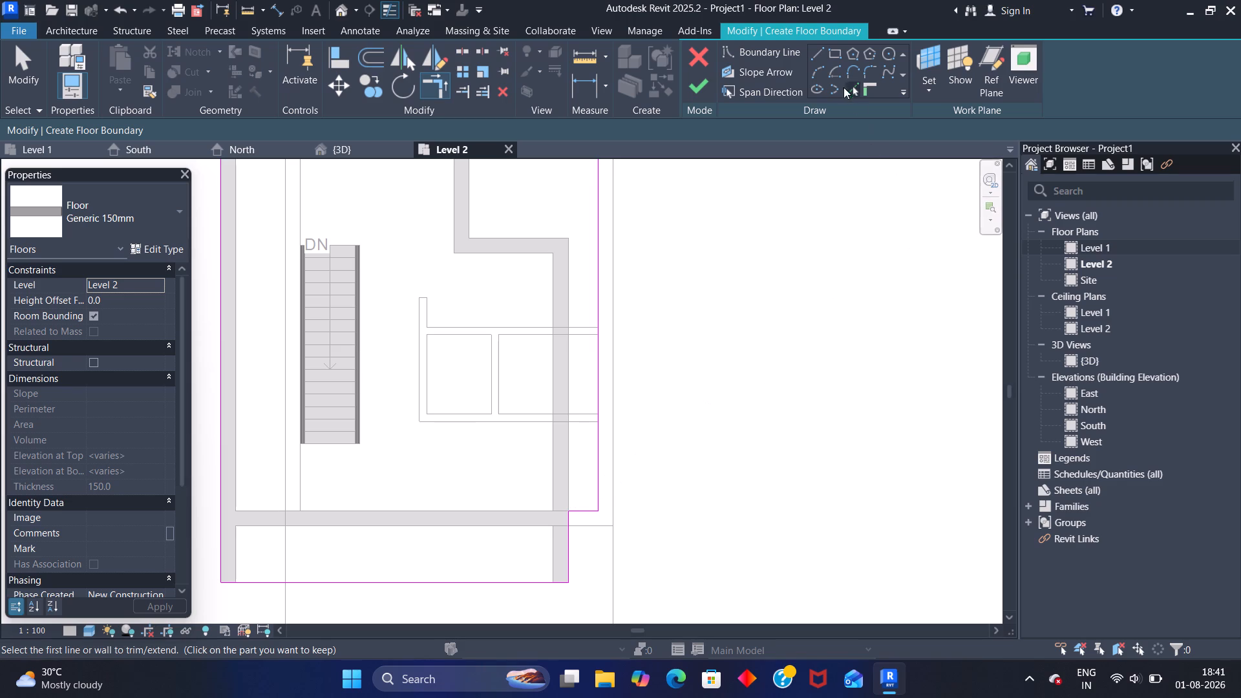
Draw a rectangular opening boundary about 4000 mm long around the stair, following the outer edges of both railings.
left_click(836, 54)
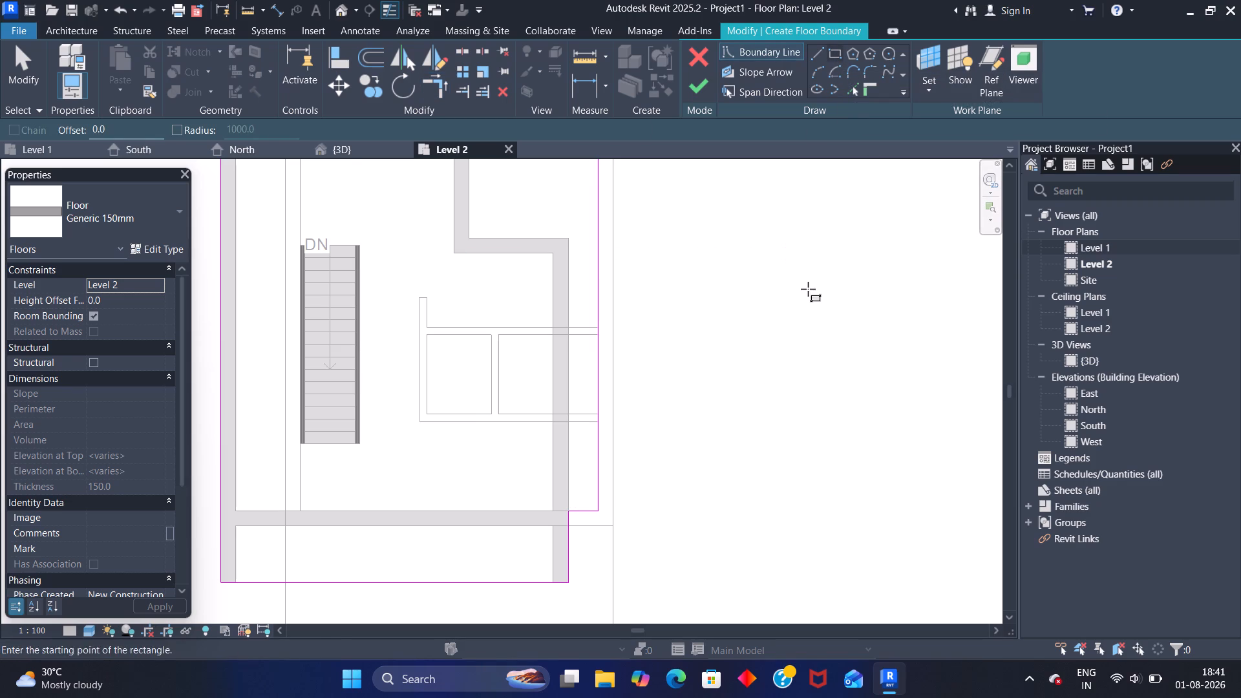
scroll(790, 300, "down", 1)
middle_click_drag(763, 312, 891, 273)
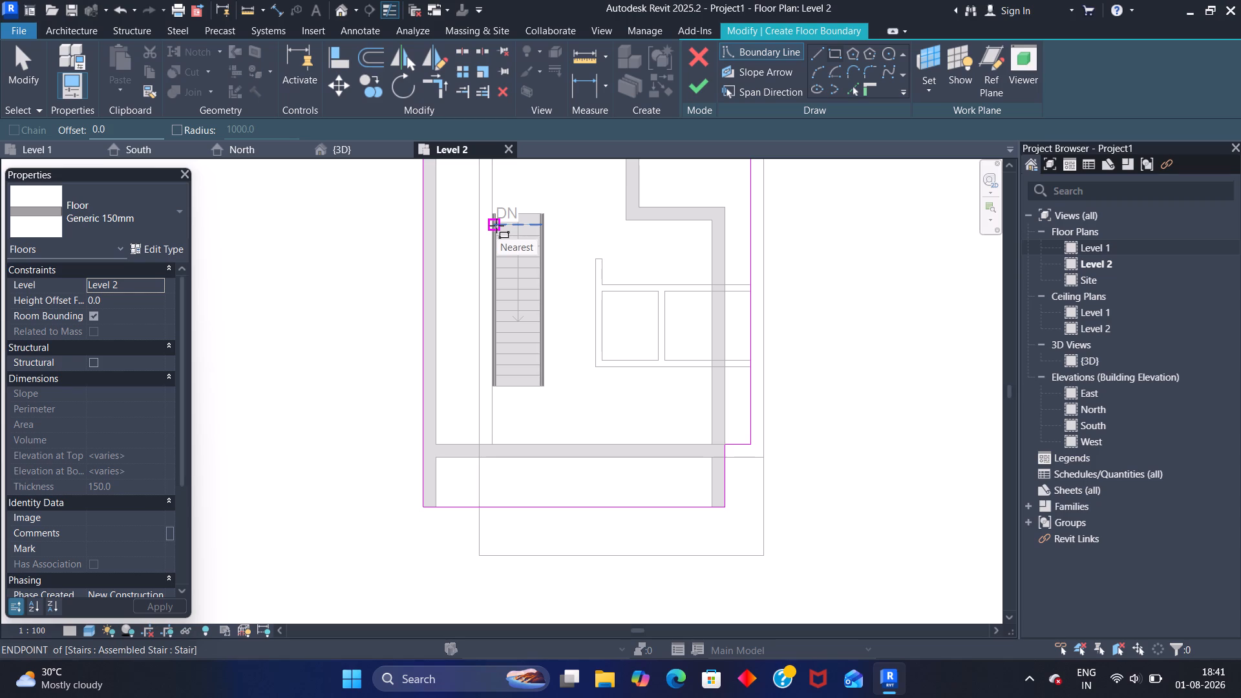
scroll(482, 202, "up", 5)
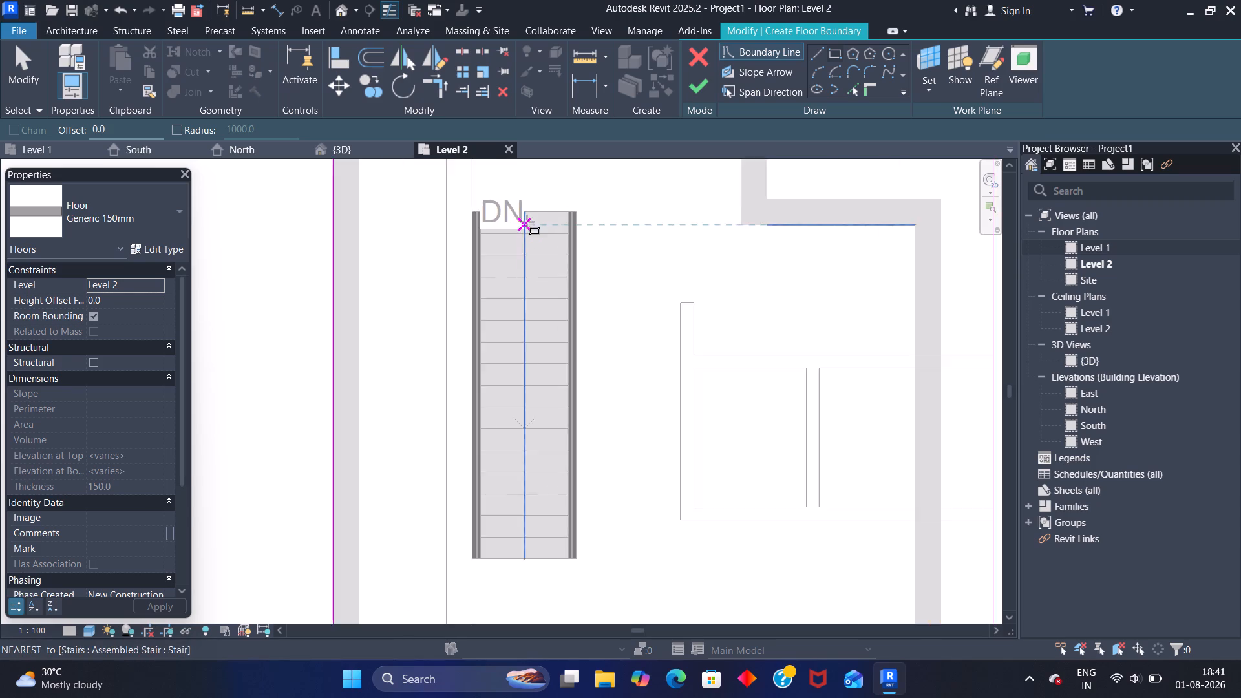
scroll(527, 222, "up", 4)
scroll(446, 206, "up", 9)
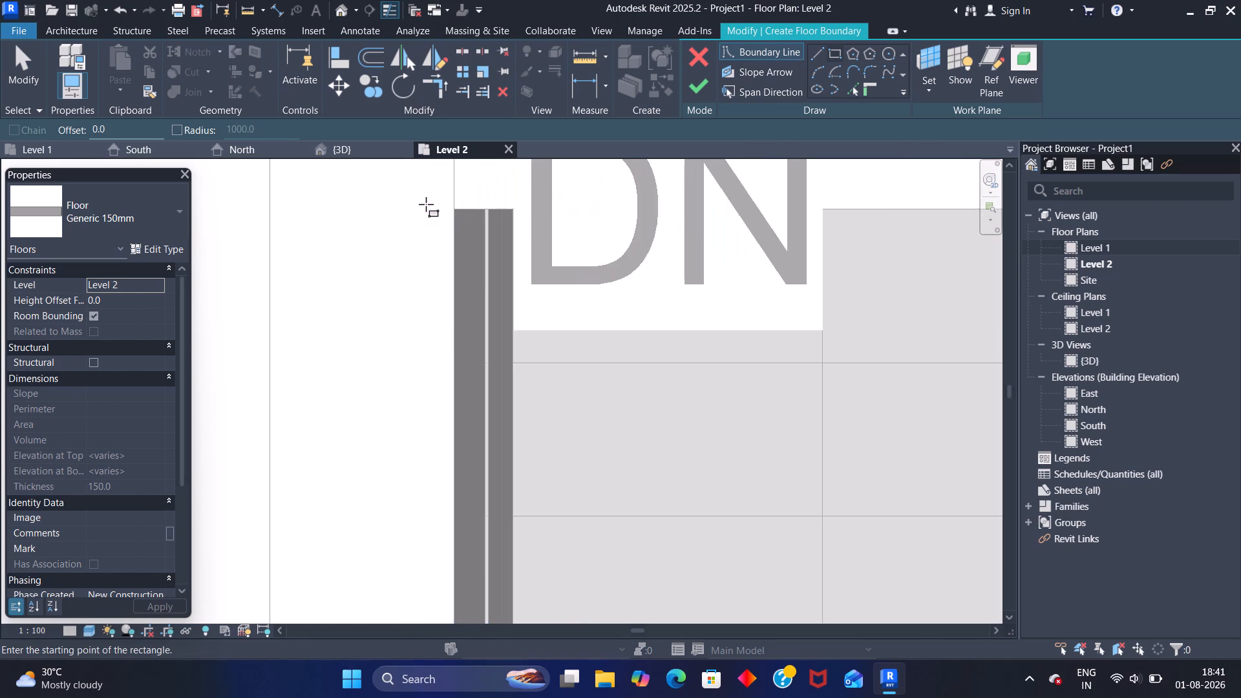
scroll(426, 204, "up", 4)
left_click(470, 213)
scroll(472, 215, "down", 3)
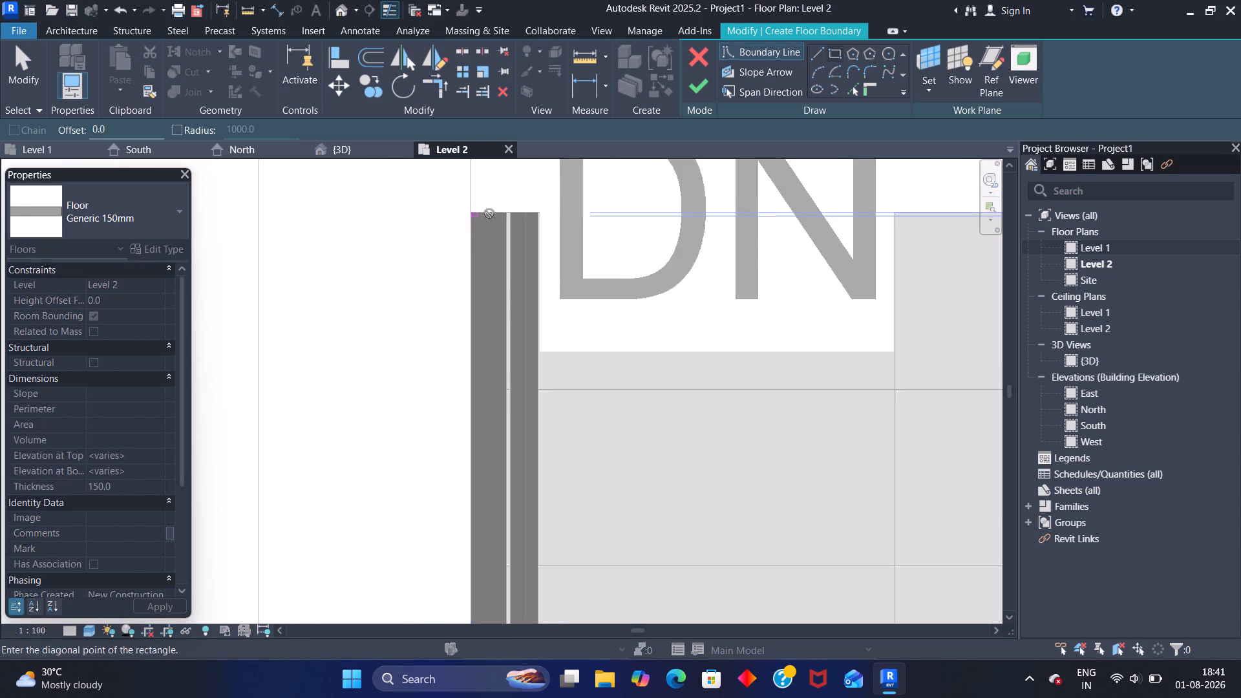
scroll(489, 214, "down", 14)
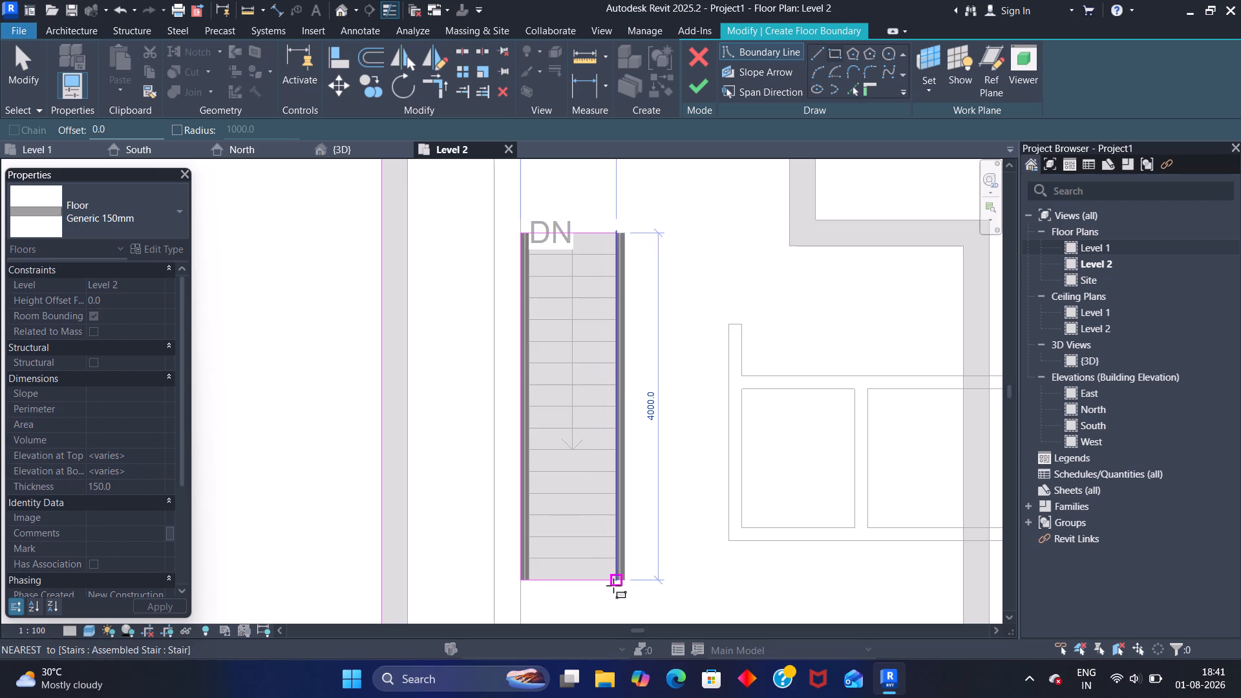
scroll(625, 584, "up", 19)
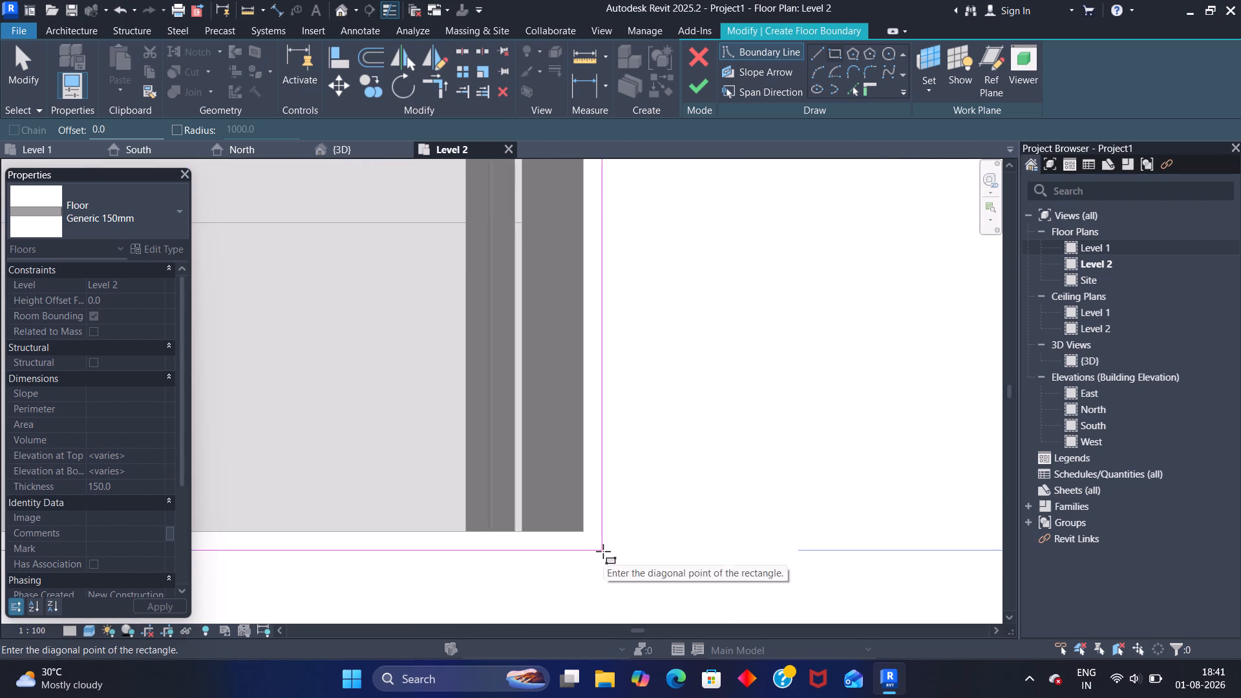
scroll(588, 530, "up", 3)
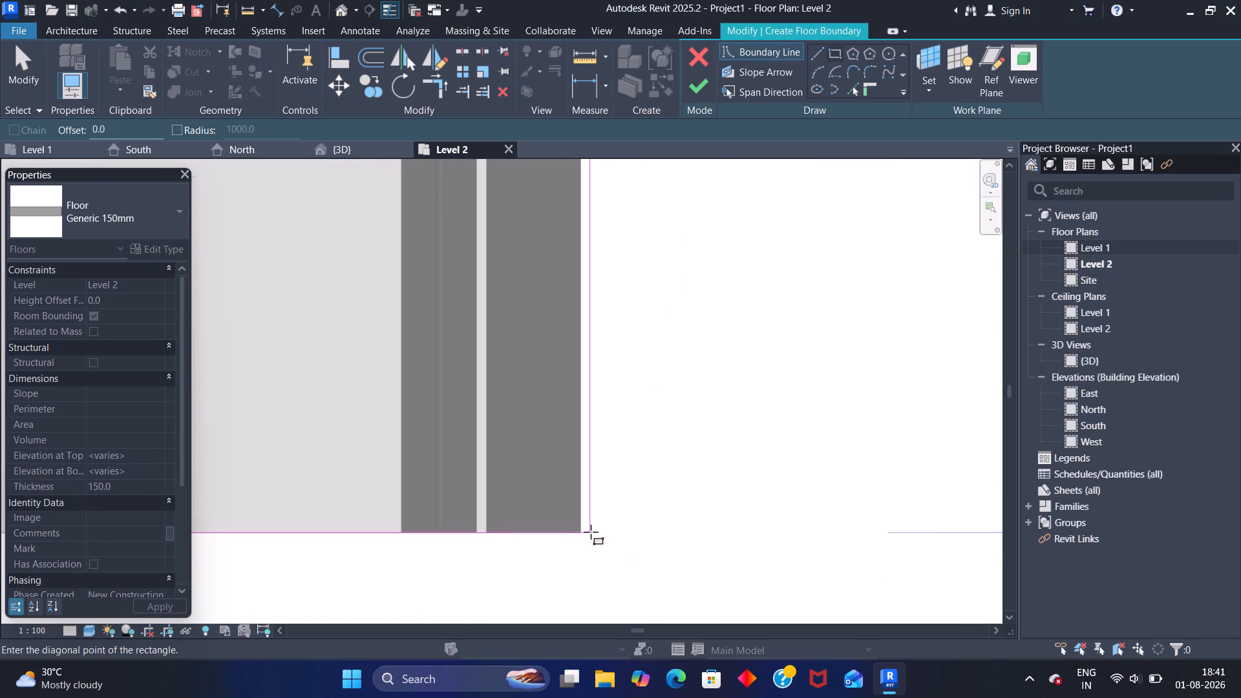
scroll(591, 532, "up", 8)
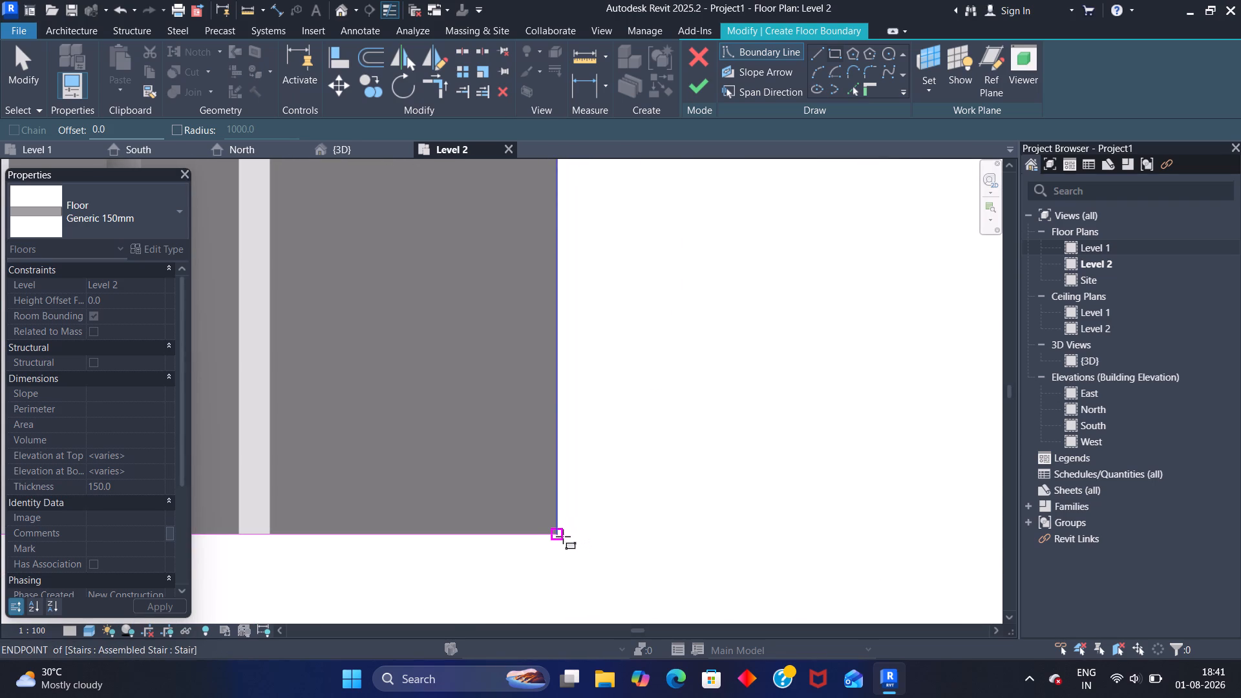
left_click(560, 535)
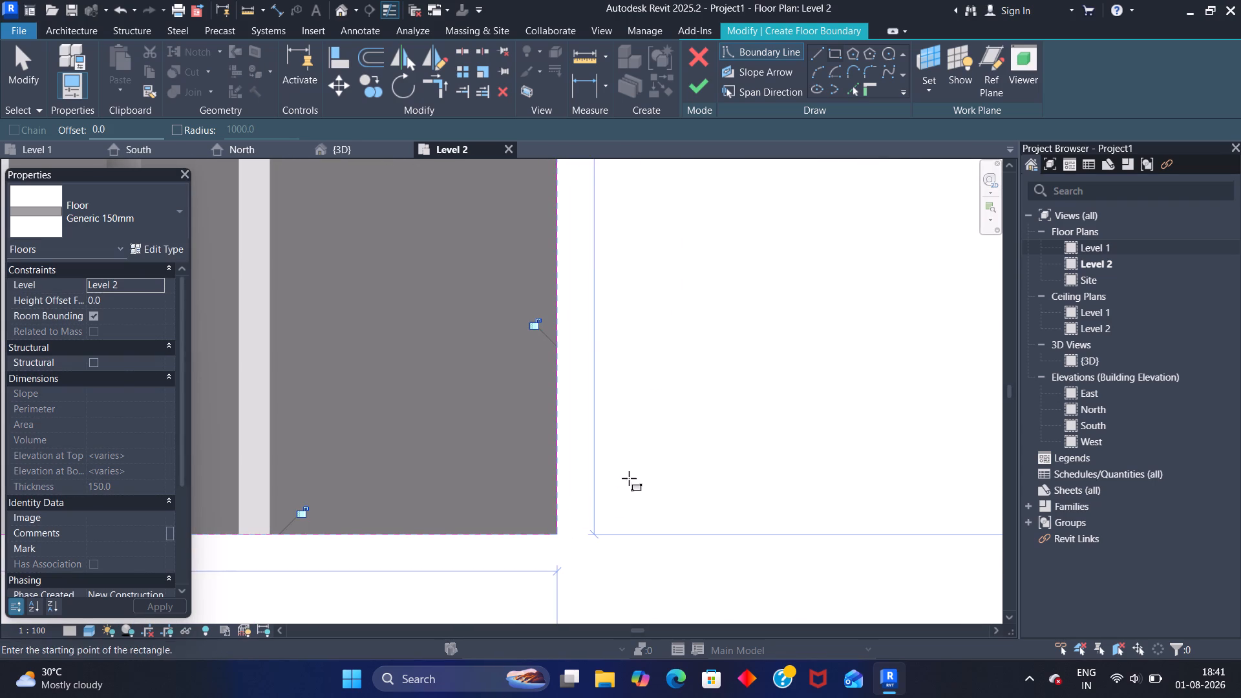
scroll(633, 471, "down", 20)
scroll(633, 471, "down", 2)
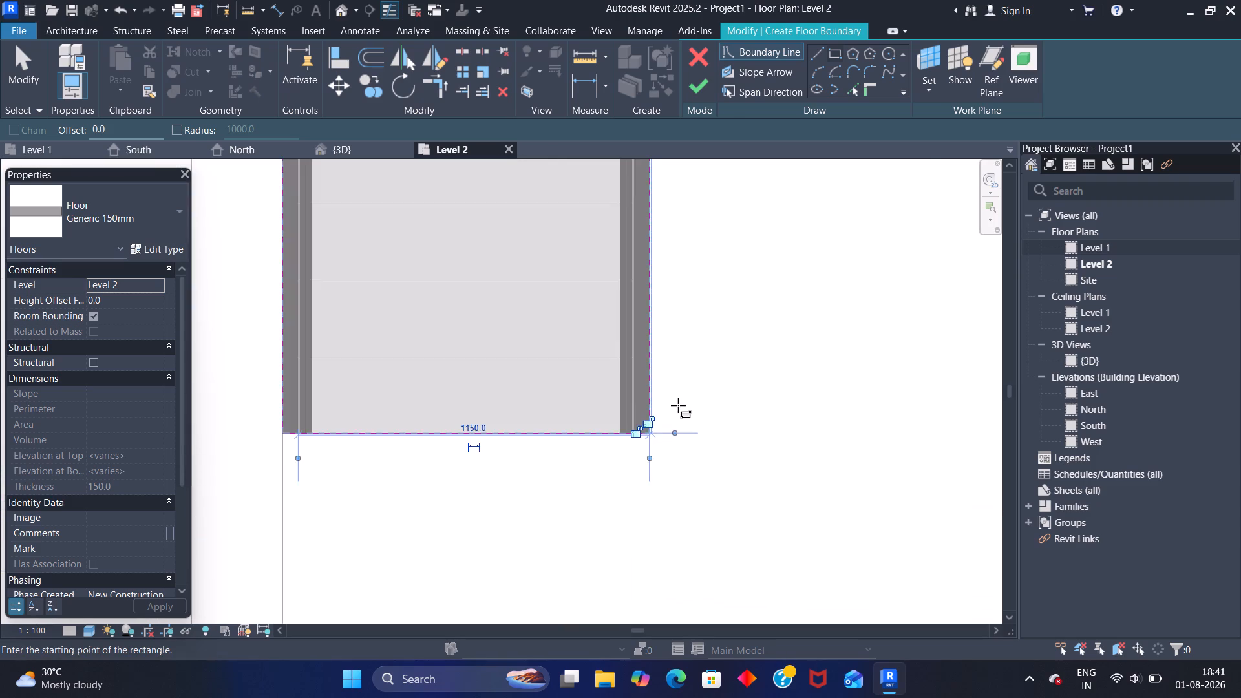
scroll(678, 405, "down", 4)
middle_click_drag(718, 361, 727, 519)
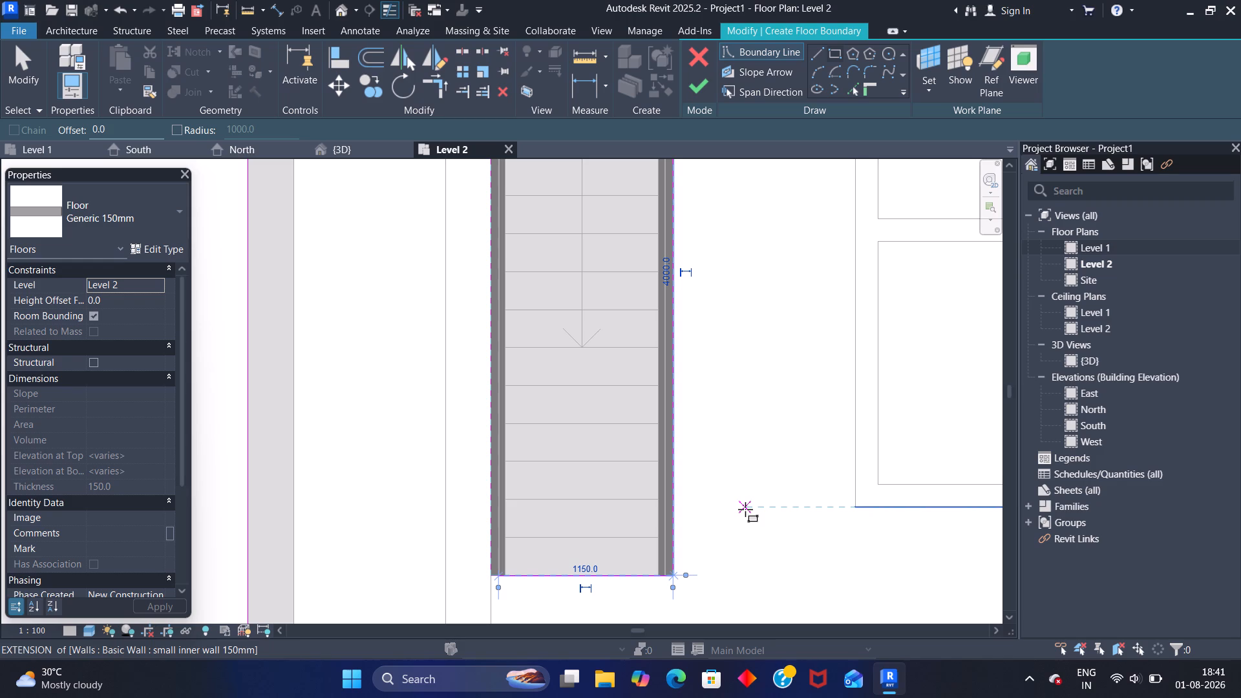
Finish the Level 2 floor sketch without saving the project and attach the walls below to the floor's bottom.
left_click(701, 85)
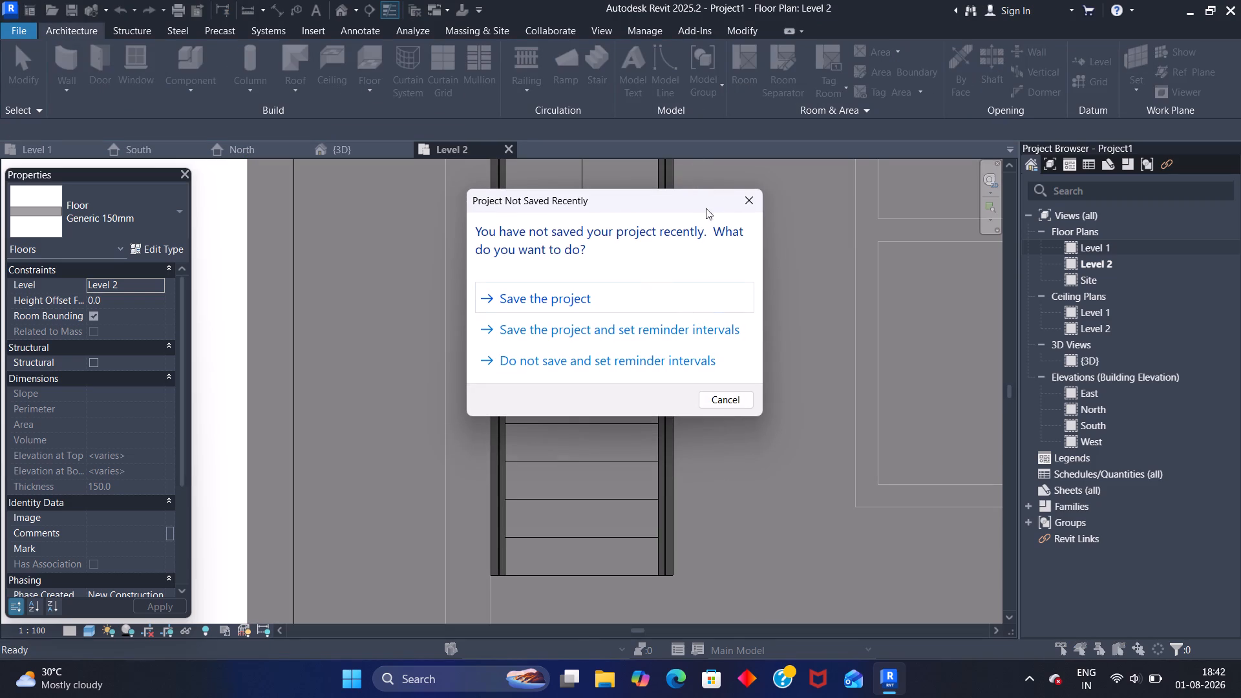
left_click(752, 195)
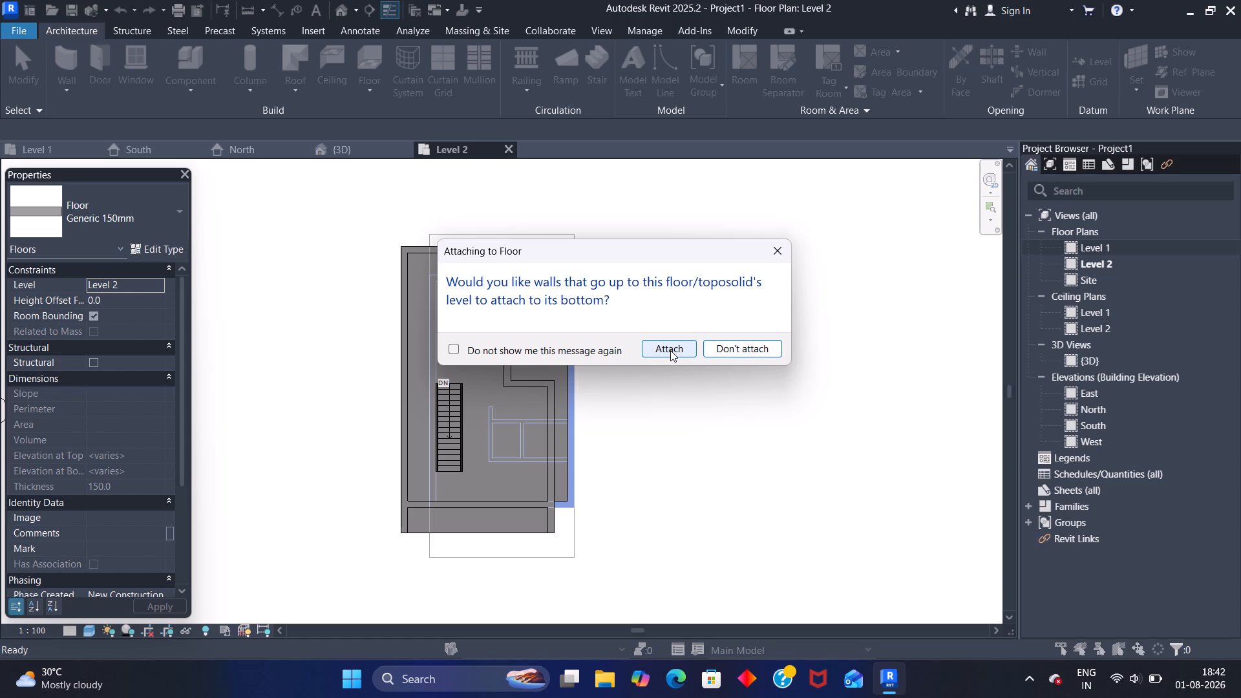
left_click(670, 350)
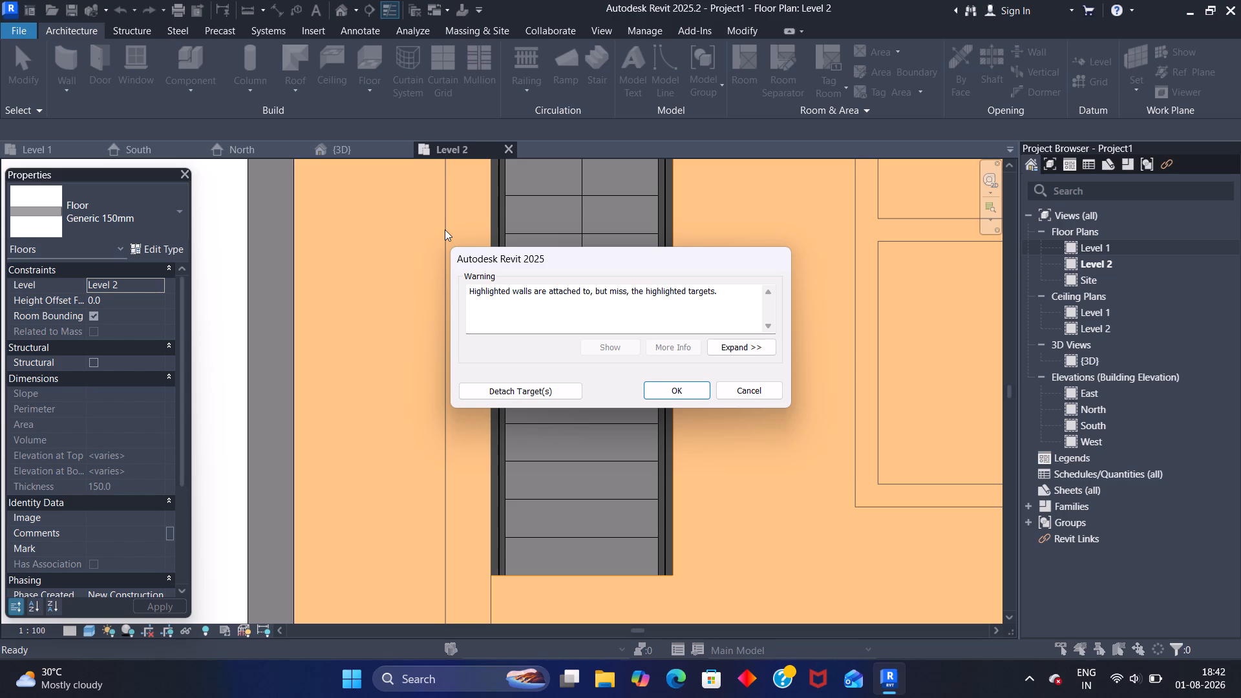
scroll(885, 578, "down", 6)
scroll(818, 534, "down", 4)
left_click(670, 386)
scroll(714, 421, "down", 2)
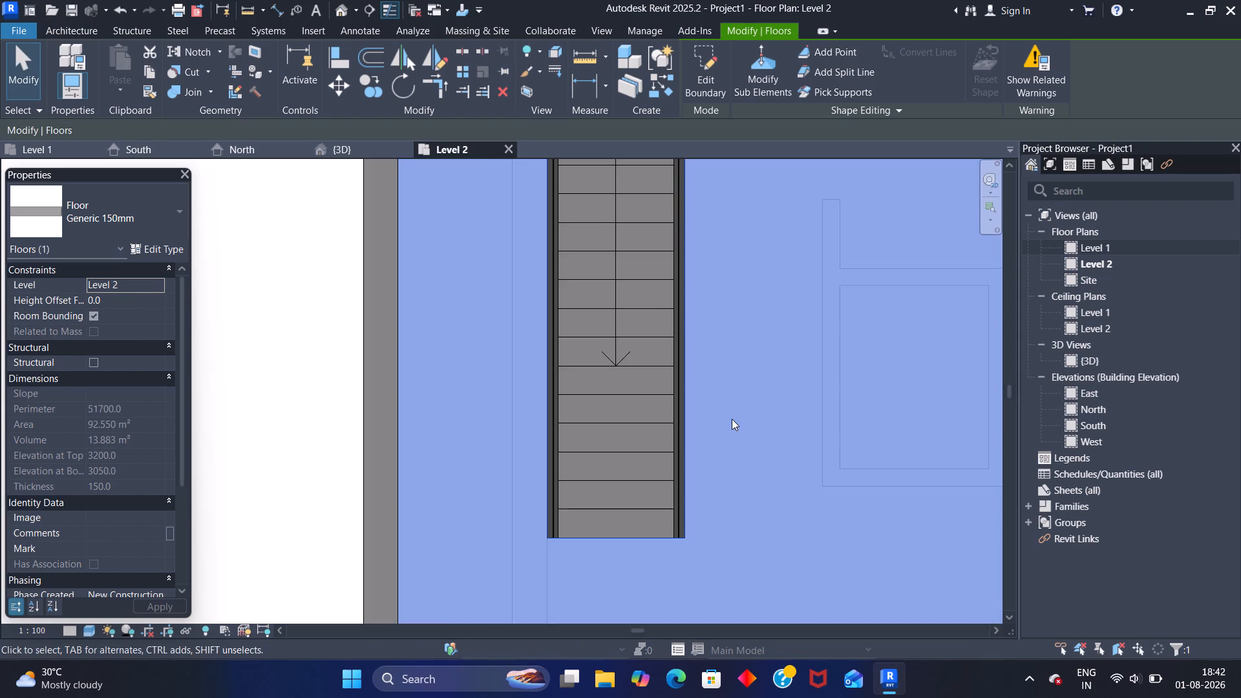
scroll(732, 418, "down", 6)
middle_click_drag(757, 398, 630, 401)
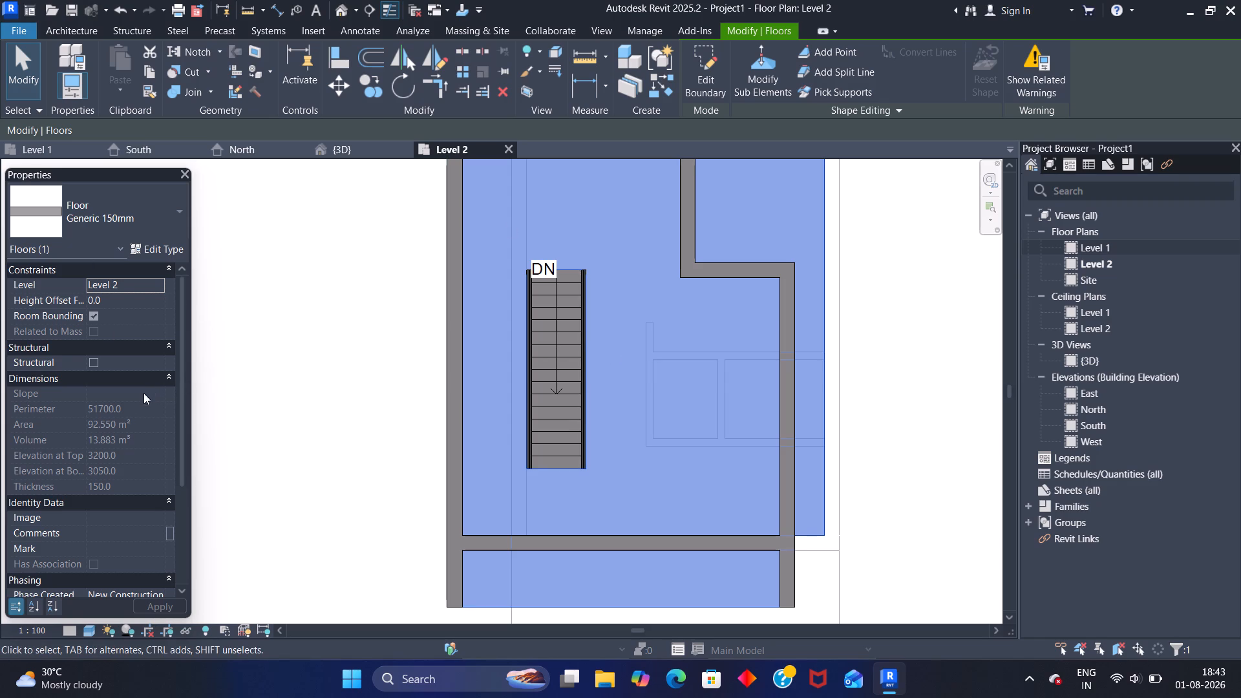
Look through the constraints, dimensions, phasing and IFC properties of the Level 2 floor.
scroll(142, 393, "down", 6)
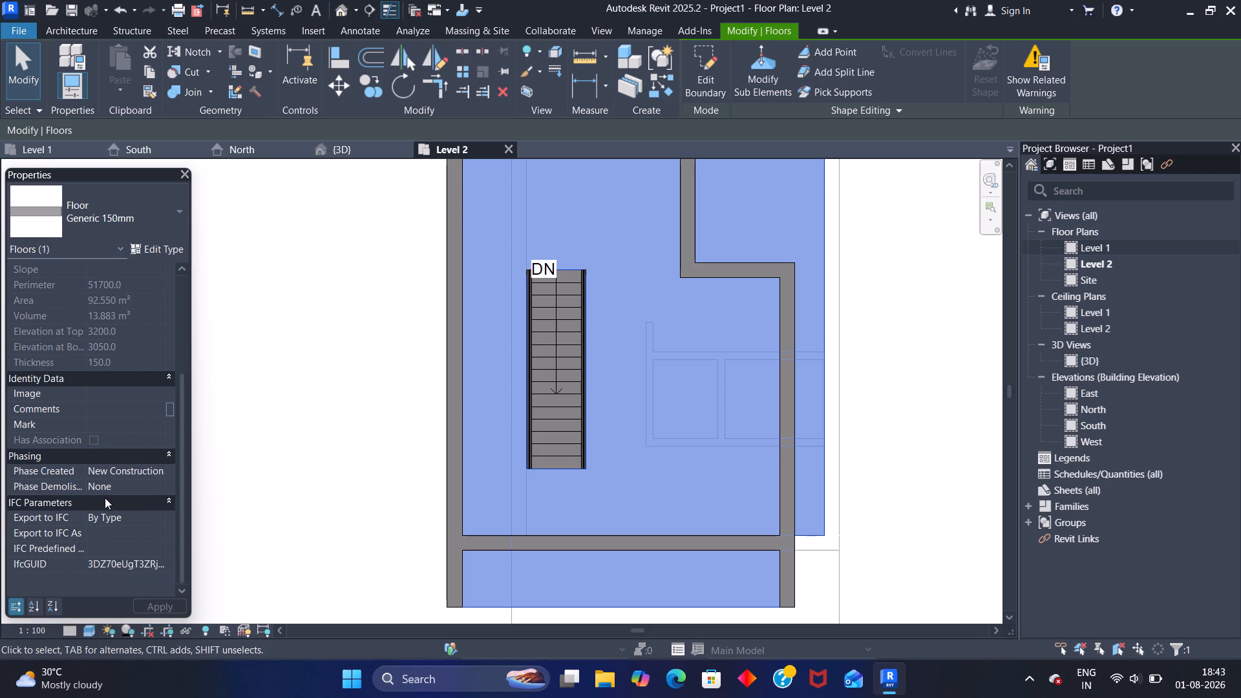
scroll(87, 419, "down", 6)
scroll(90, 482, "up", 2)
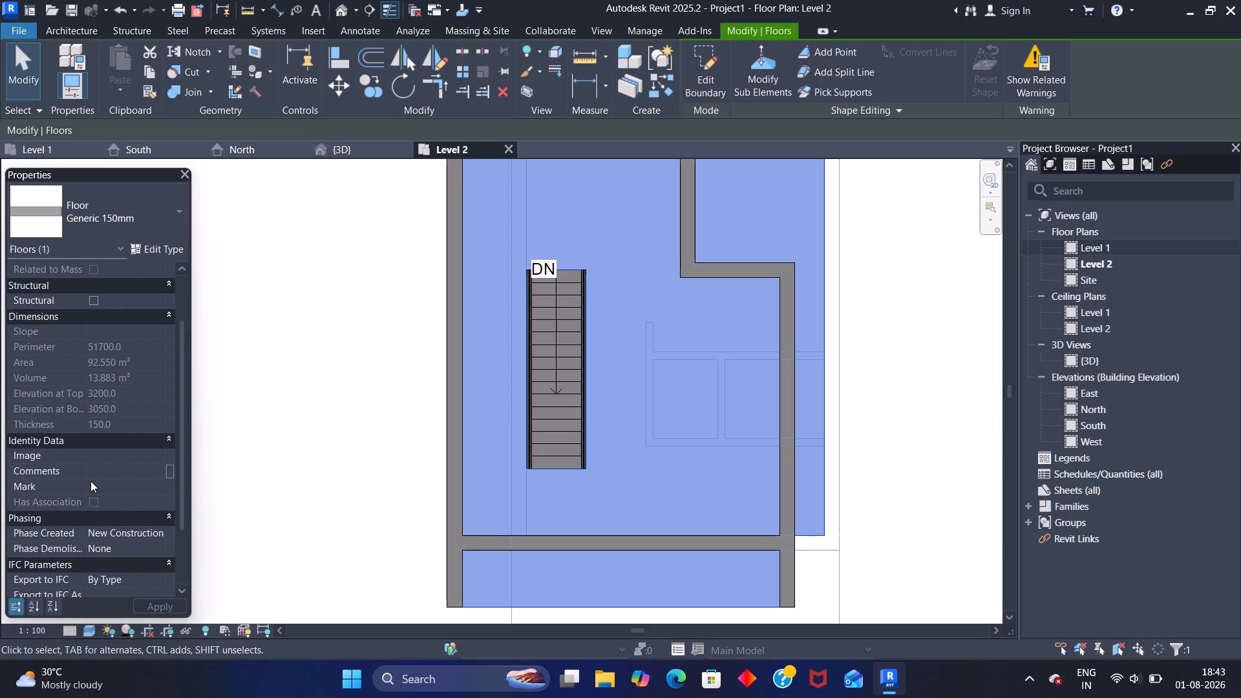
scroll(92, 464, "up", 3)
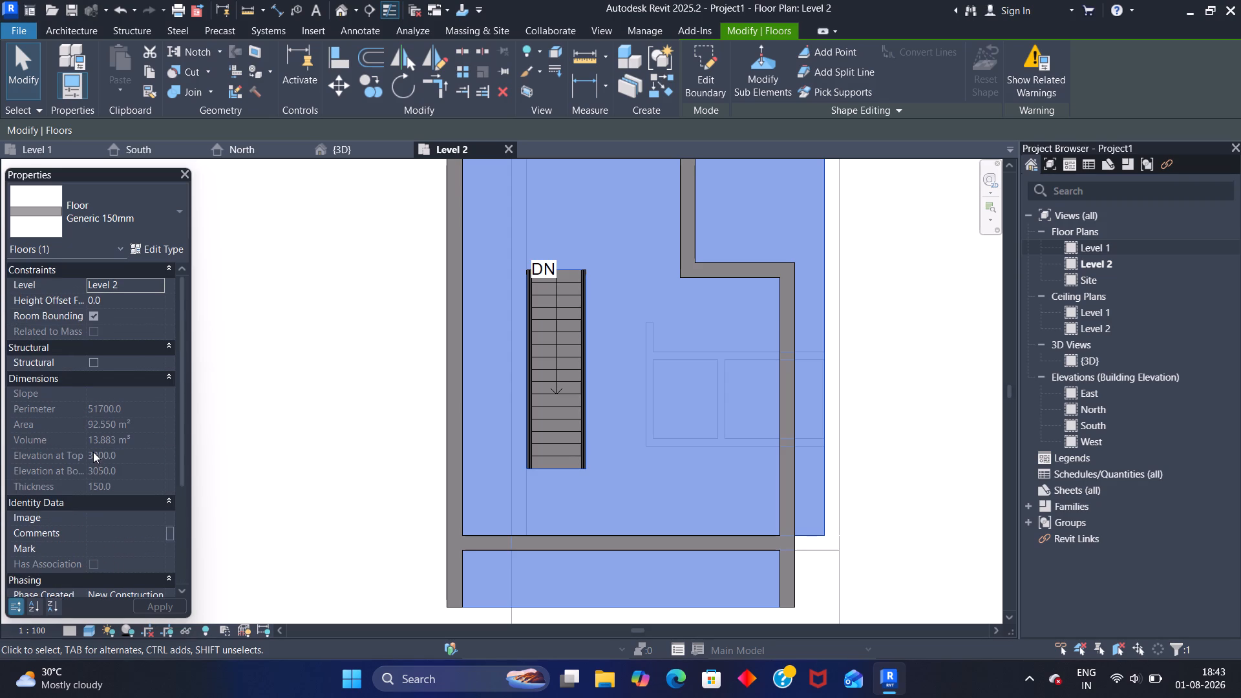
scroll(93, 452, "down", 1)
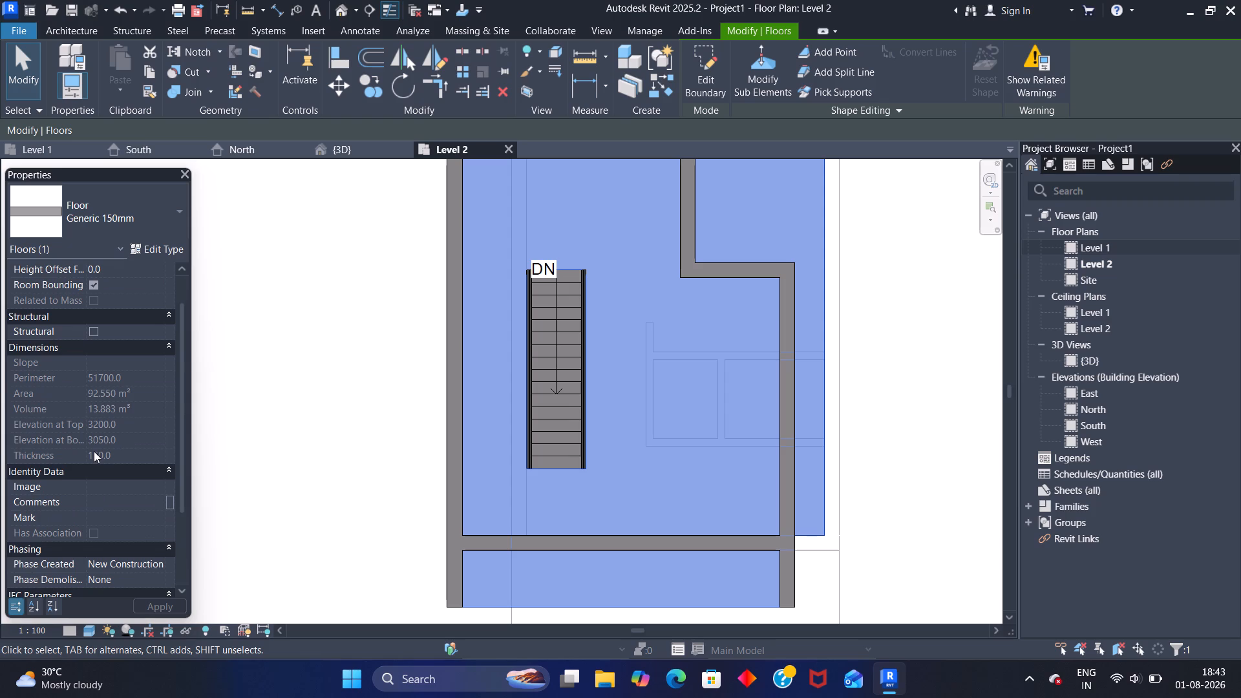
Deselect the floor and set the Level 2 plan's underlay base level to None.
scroll(292, 368, "down", 8)
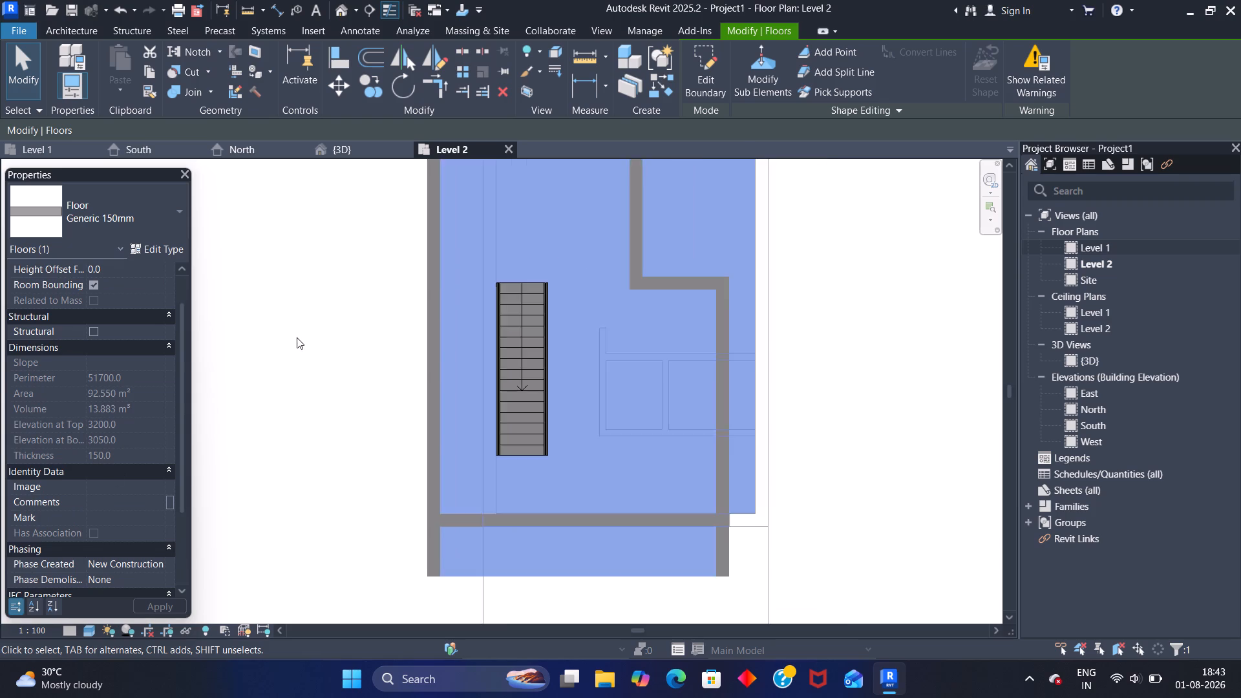
scroll(297, 337, "down", 2)
middle_click_drag(304, 332, 370, 376)
scroll(368, 365, "up", 2)
key("Escape")
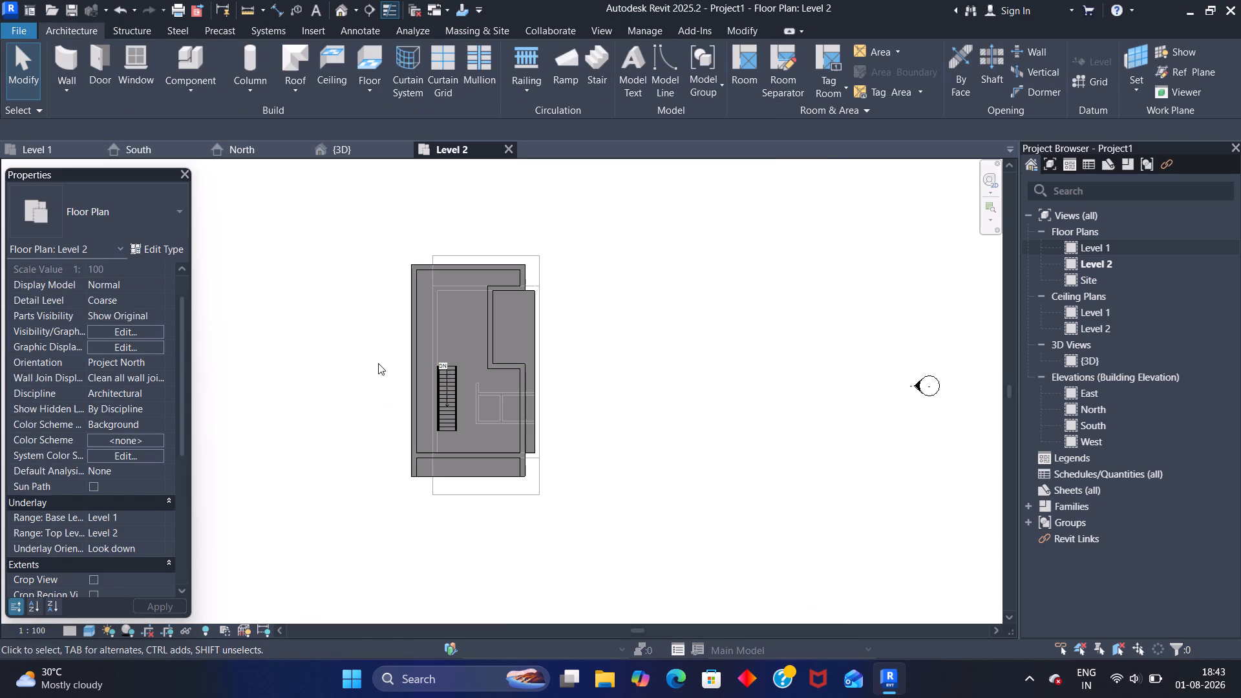
left_click(123, 515)
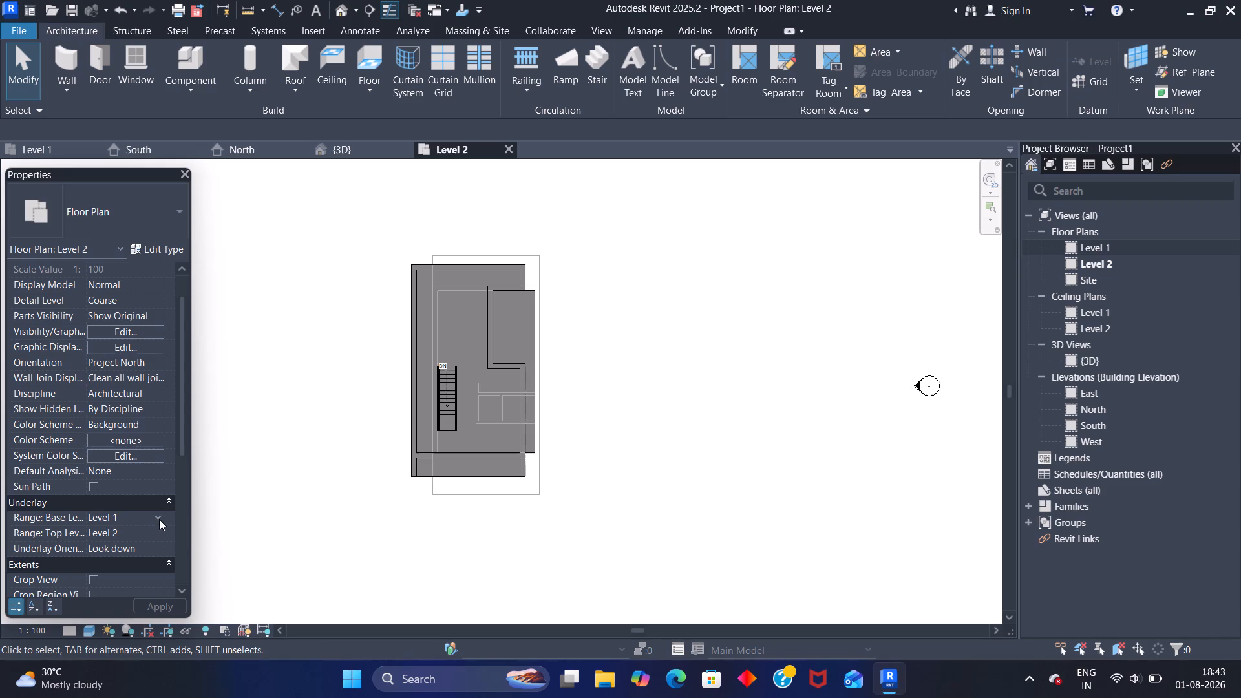
left_click(156, 515)
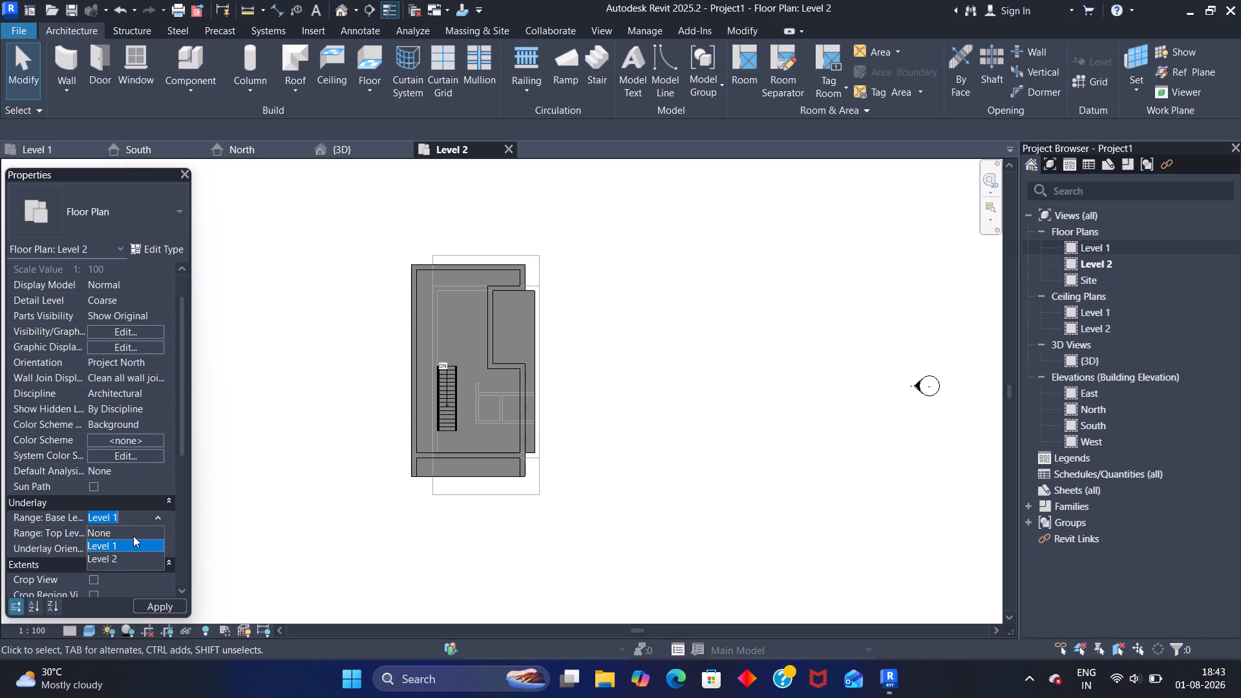
left_click(133, 534)
scroll(306, 327, "down", 1)
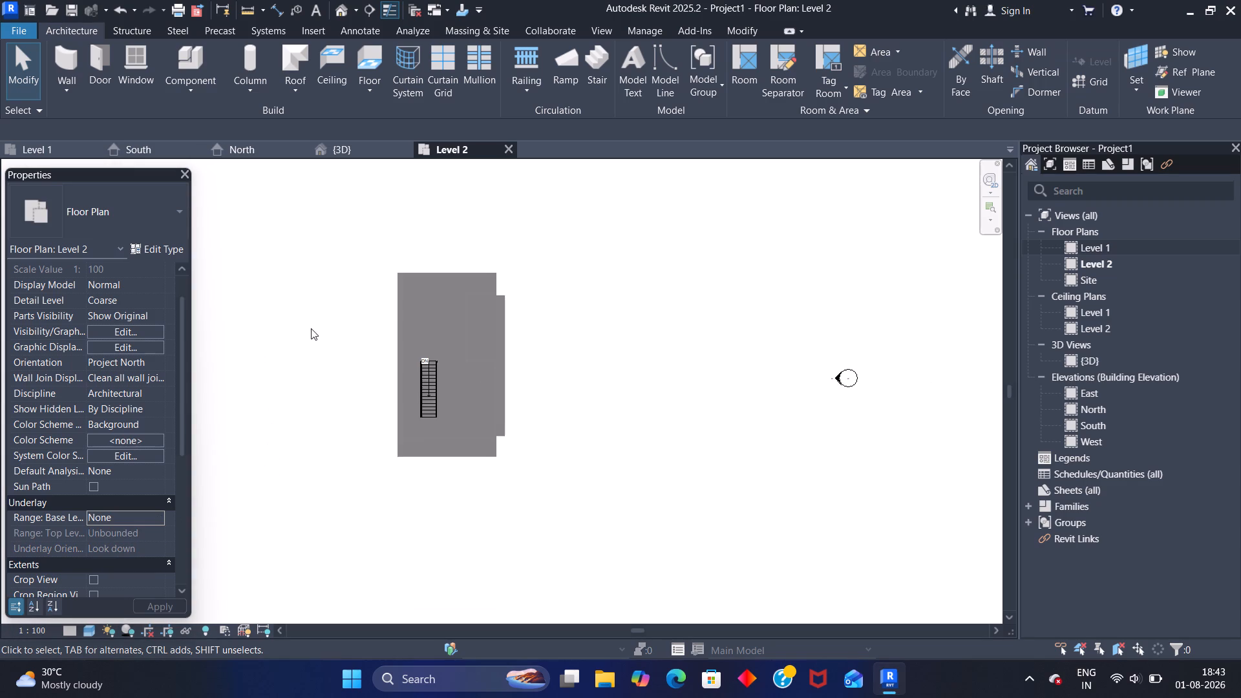
scroll(318, 307, "up", 4)
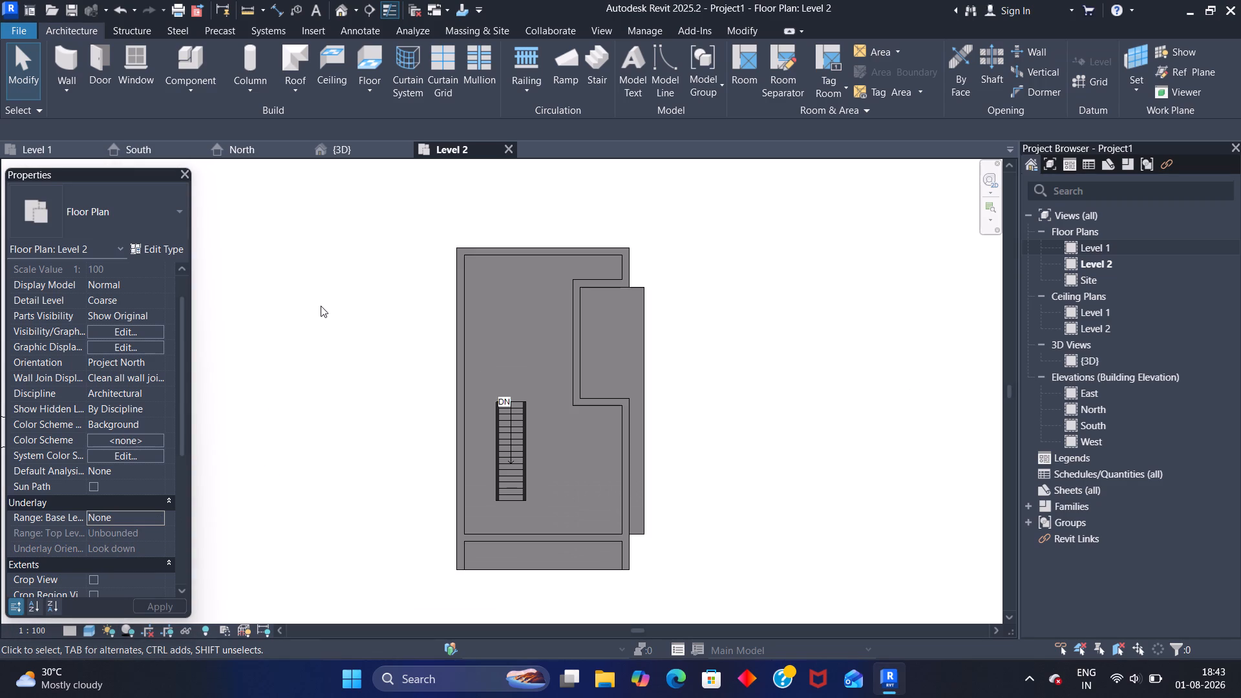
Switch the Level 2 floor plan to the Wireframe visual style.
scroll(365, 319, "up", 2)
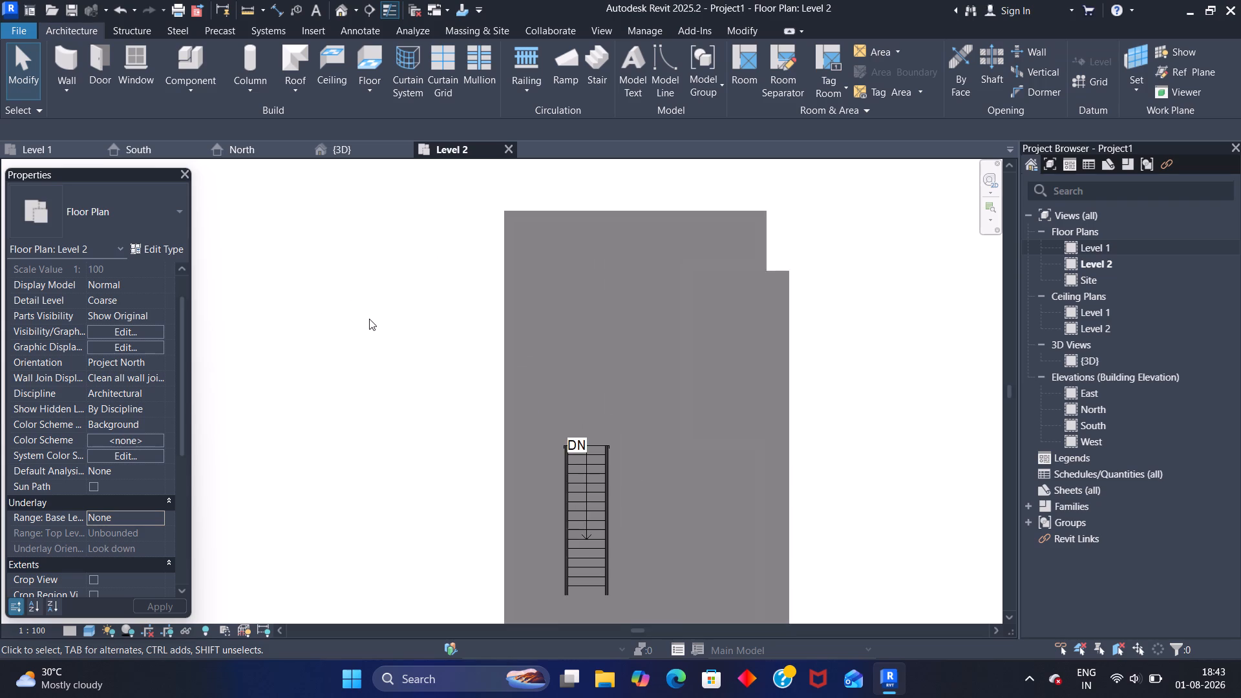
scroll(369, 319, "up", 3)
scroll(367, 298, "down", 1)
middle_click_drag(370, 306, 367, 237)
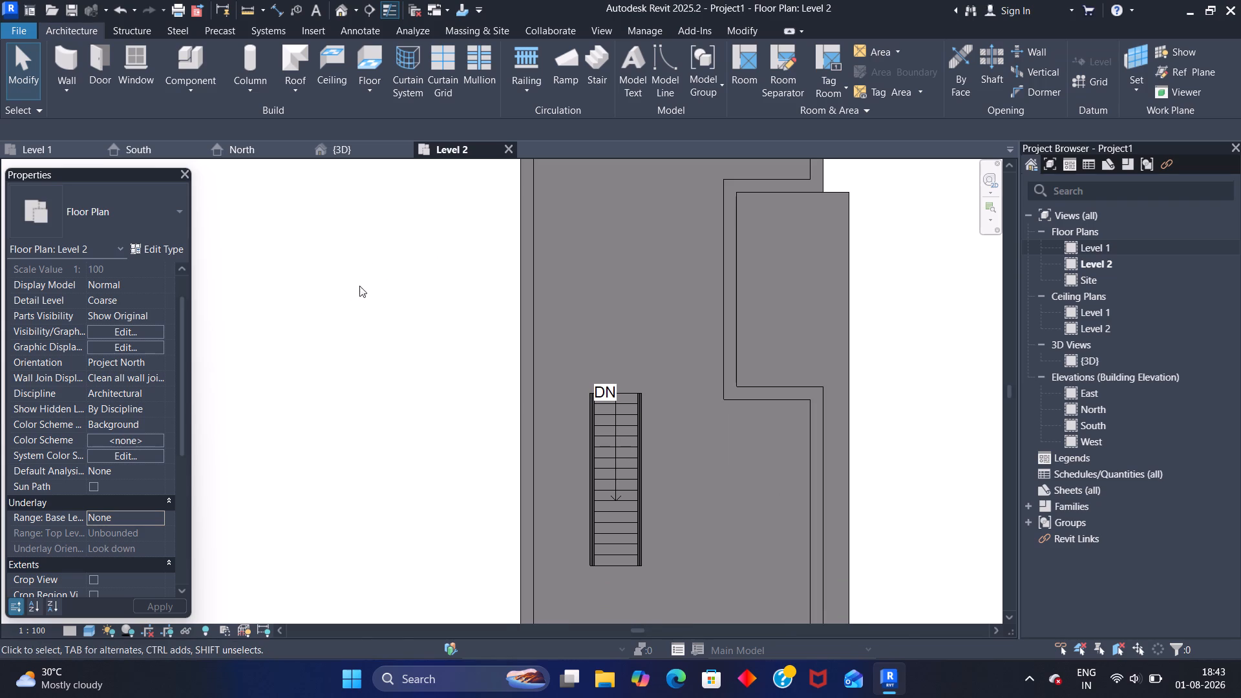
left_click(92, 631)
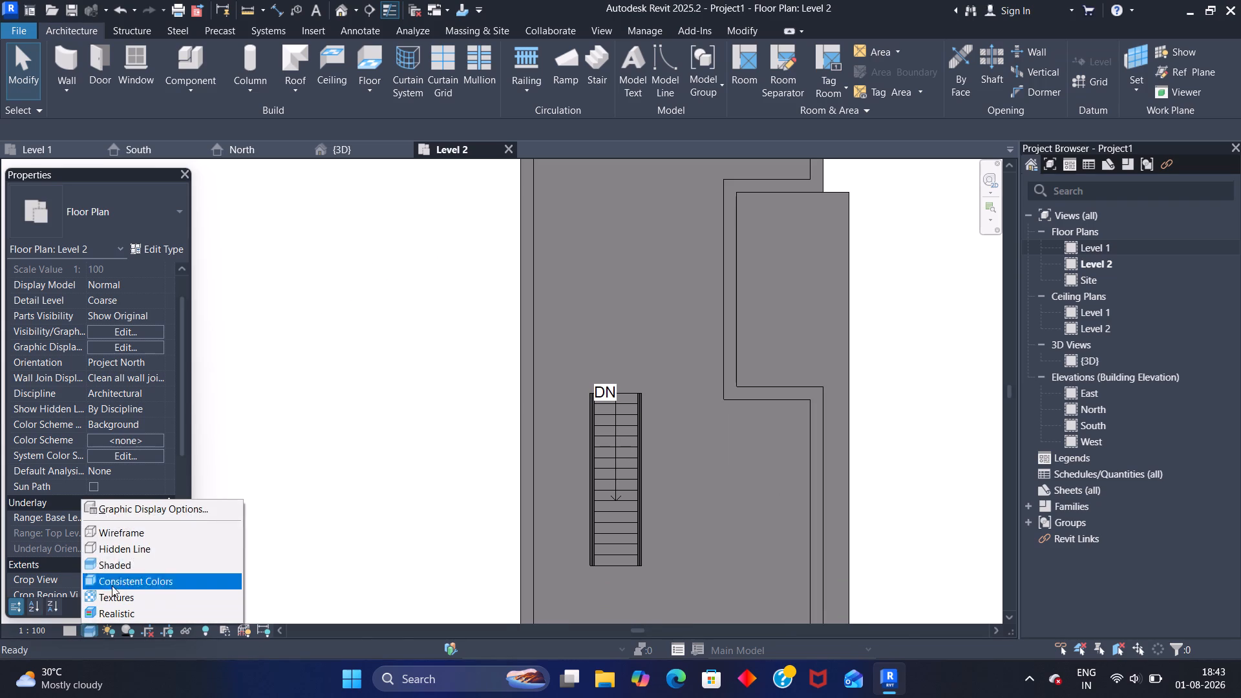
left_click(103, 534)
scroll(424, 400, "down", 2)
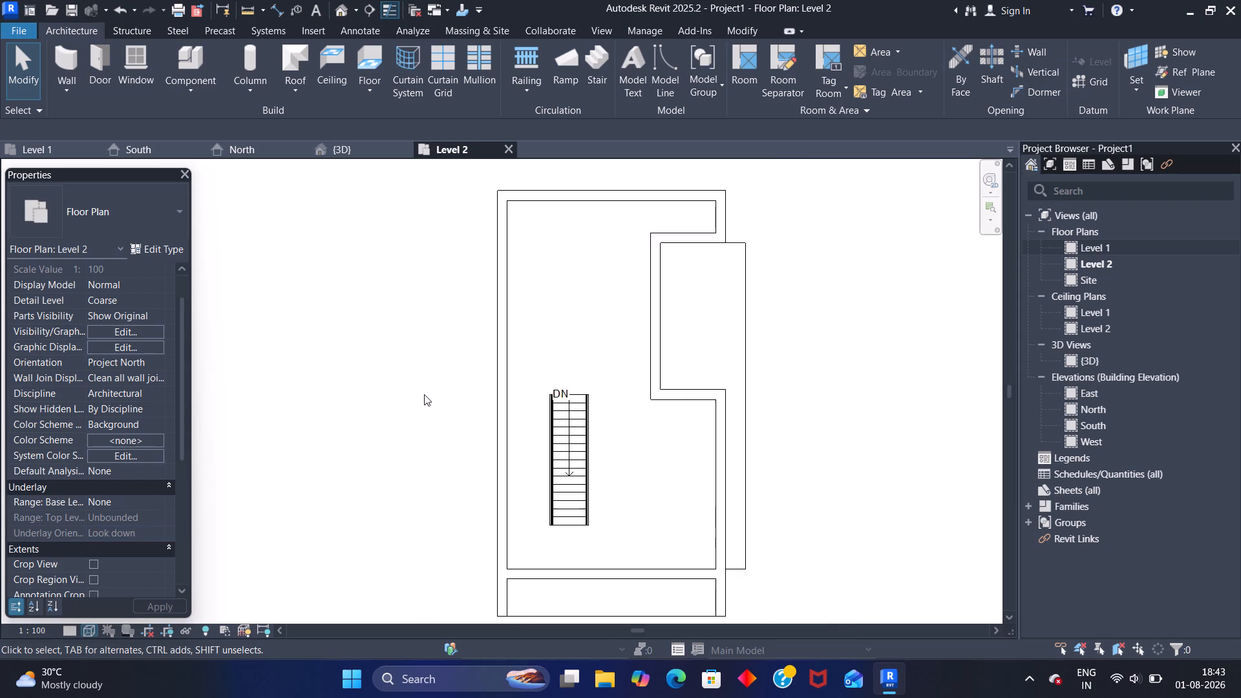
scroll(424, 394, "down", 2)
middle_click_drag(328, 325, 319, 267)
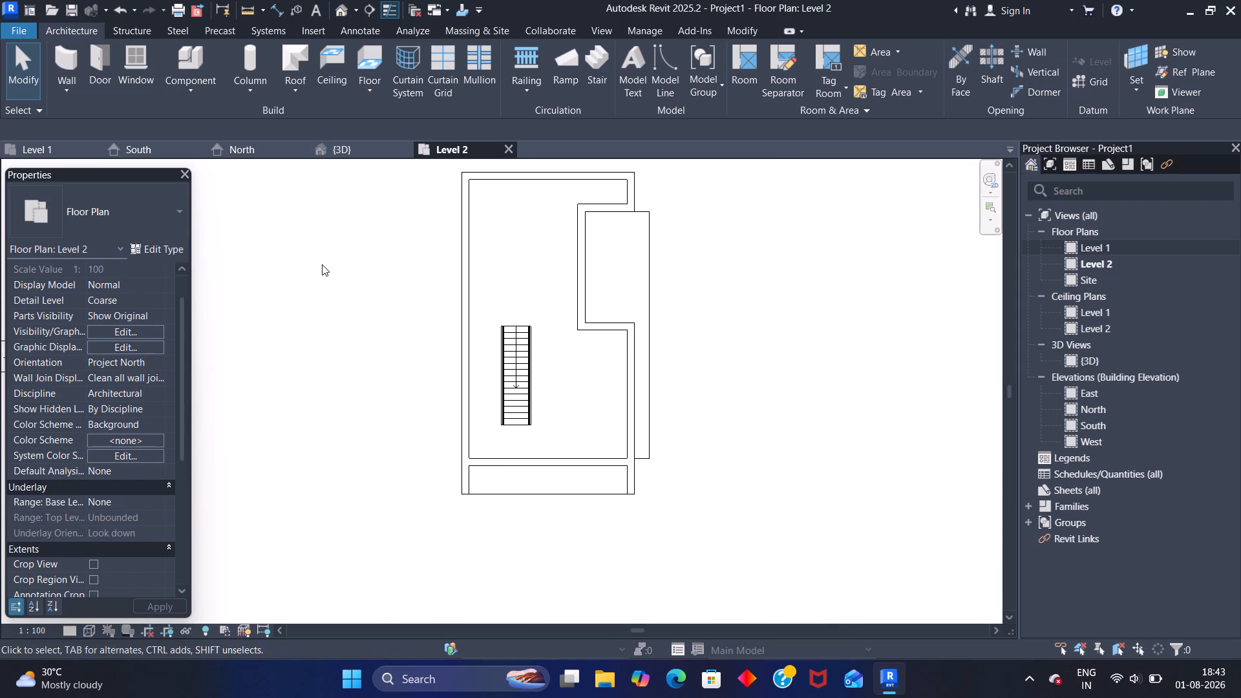
Set the Level 2 floor plan's visual style to Realistic.
left_click(87, 631)
left_click(105, 614)
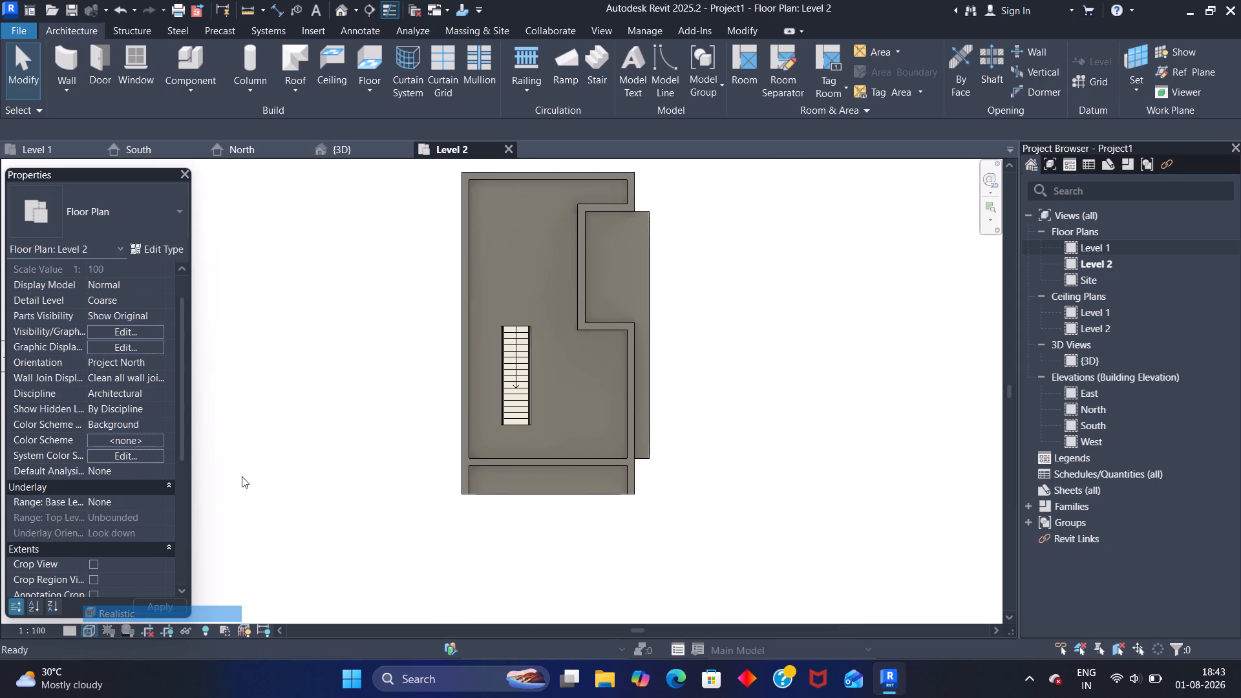
middle_click_drag(328, 352, 312, 397)
scroll(332, 321, "up", 3)
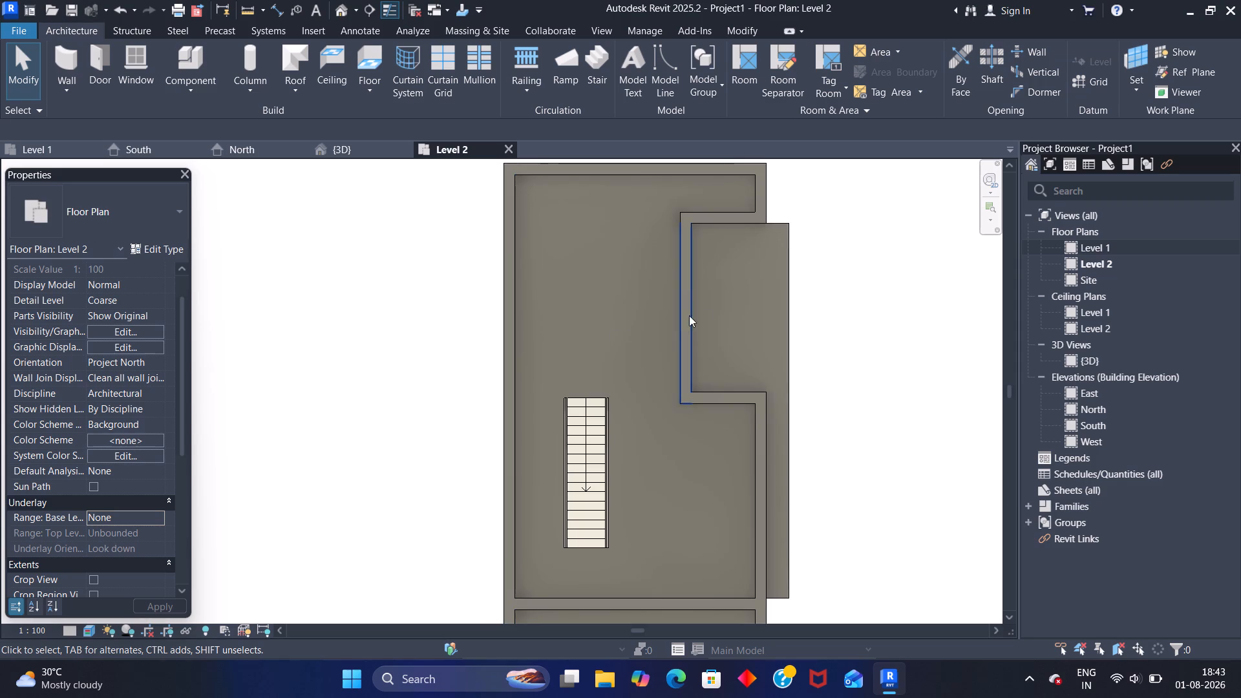
Set the Level 2 plan's underlay base level to Level 1.
left_click(118, 521)
left_click(158, 519)
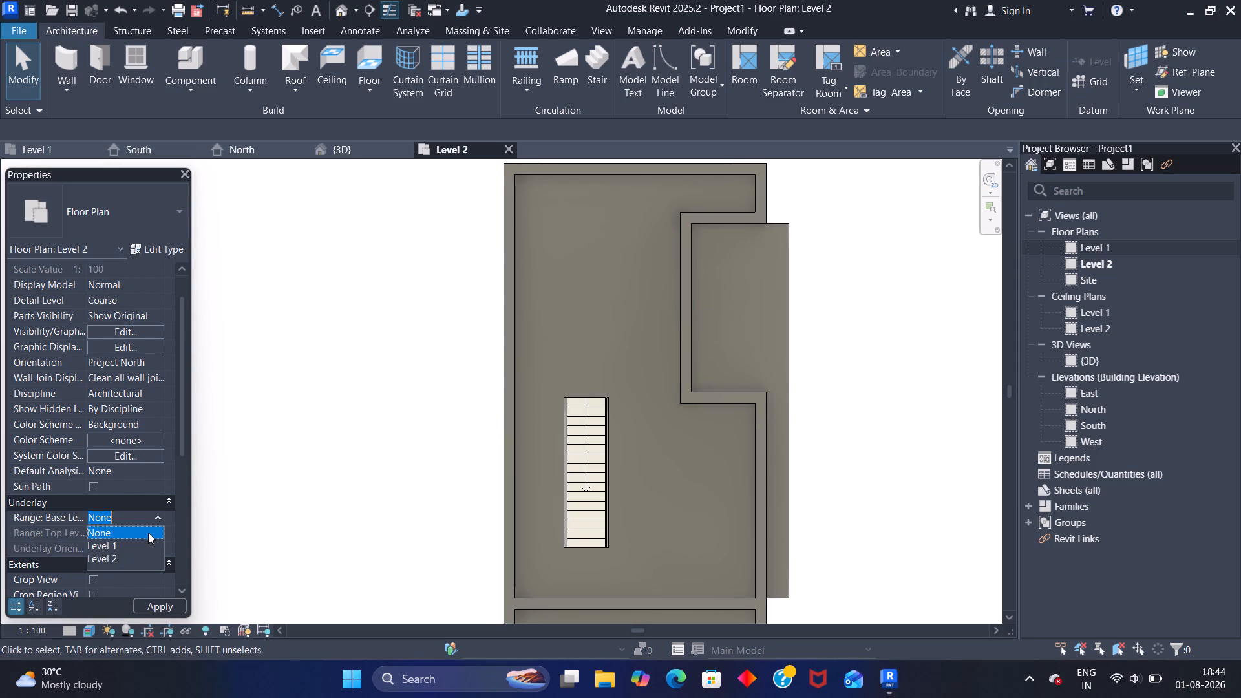
left_click(145, 544)
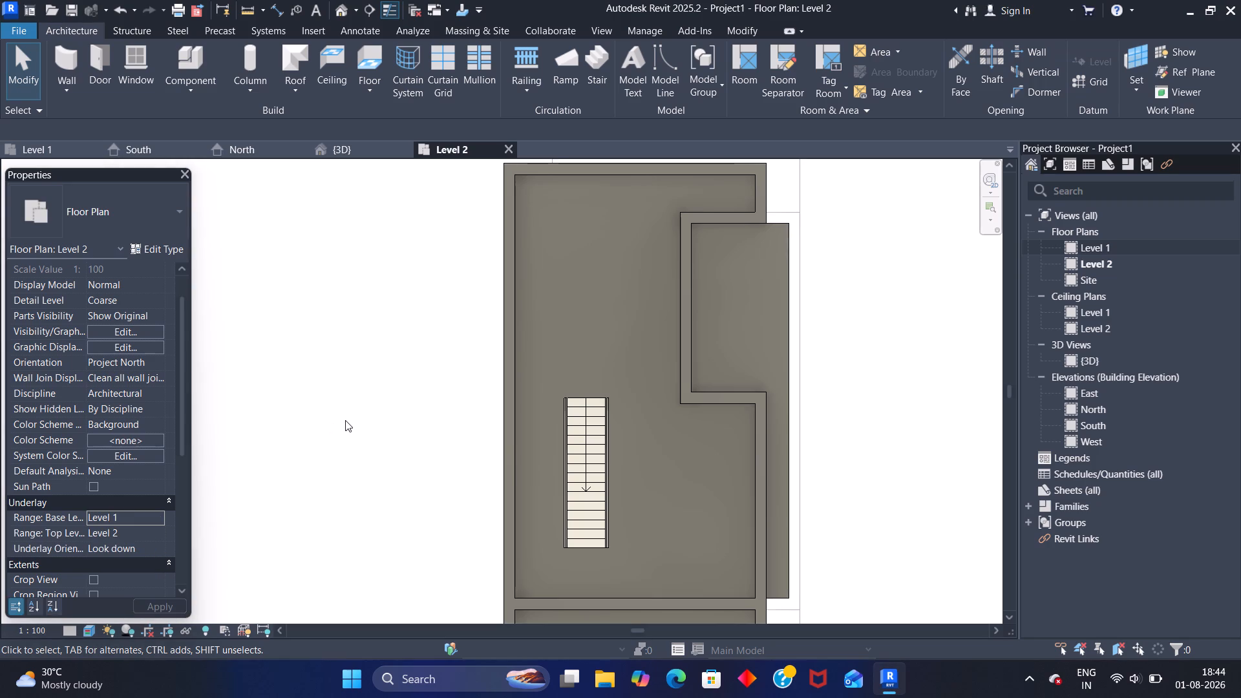
scroll(343, 396, "down", 2)
scroll(350, 304, "down", 1)
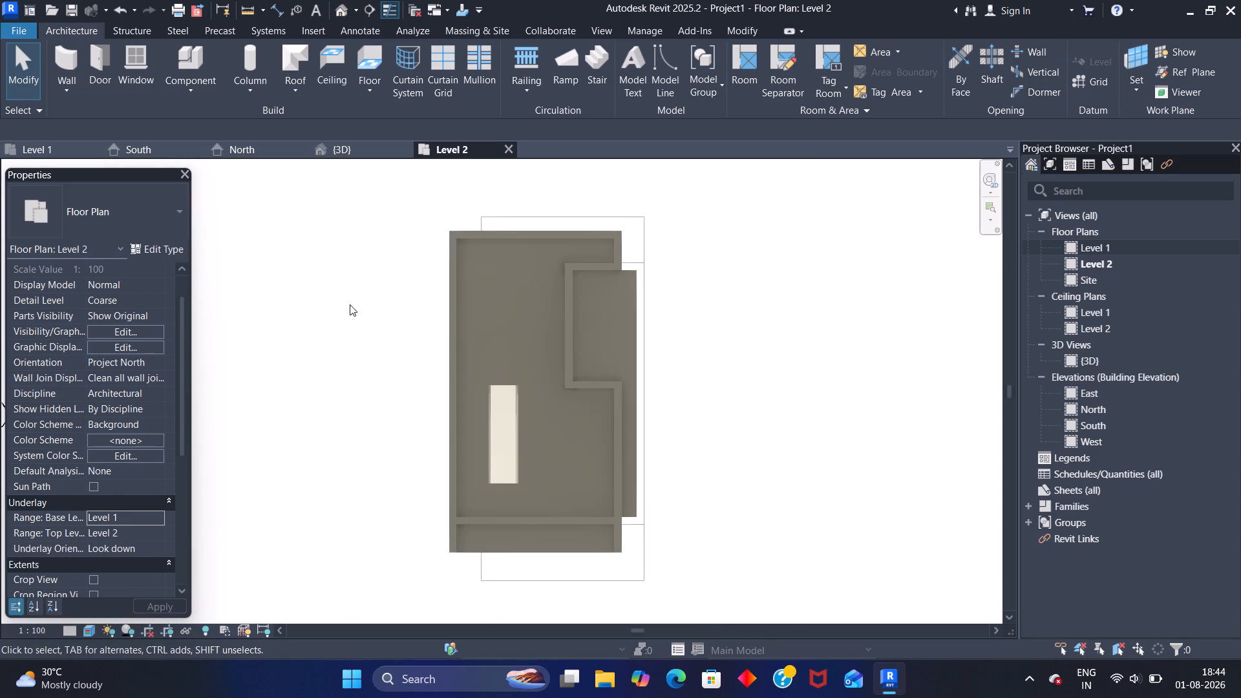
scroll(348, 297, "down", 1)
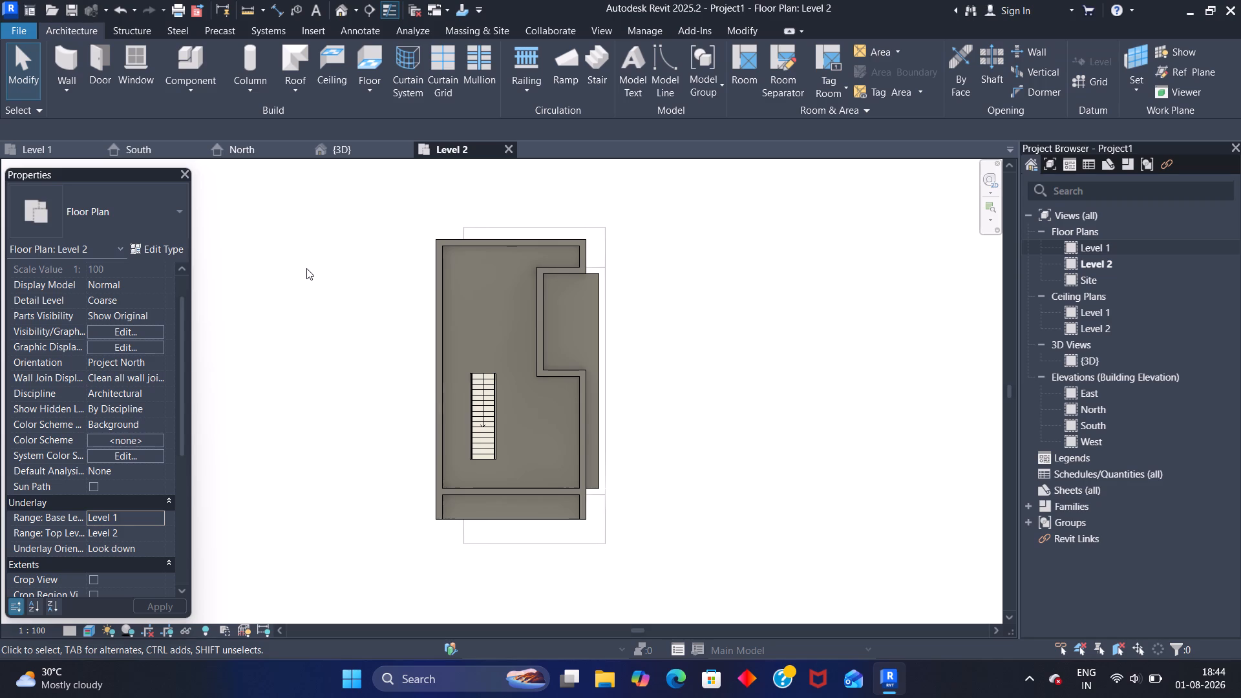
Examine in the 3D view how the Level 2 floor edge meets the Level 1 walls at the front corner.
left_click(363, 149)
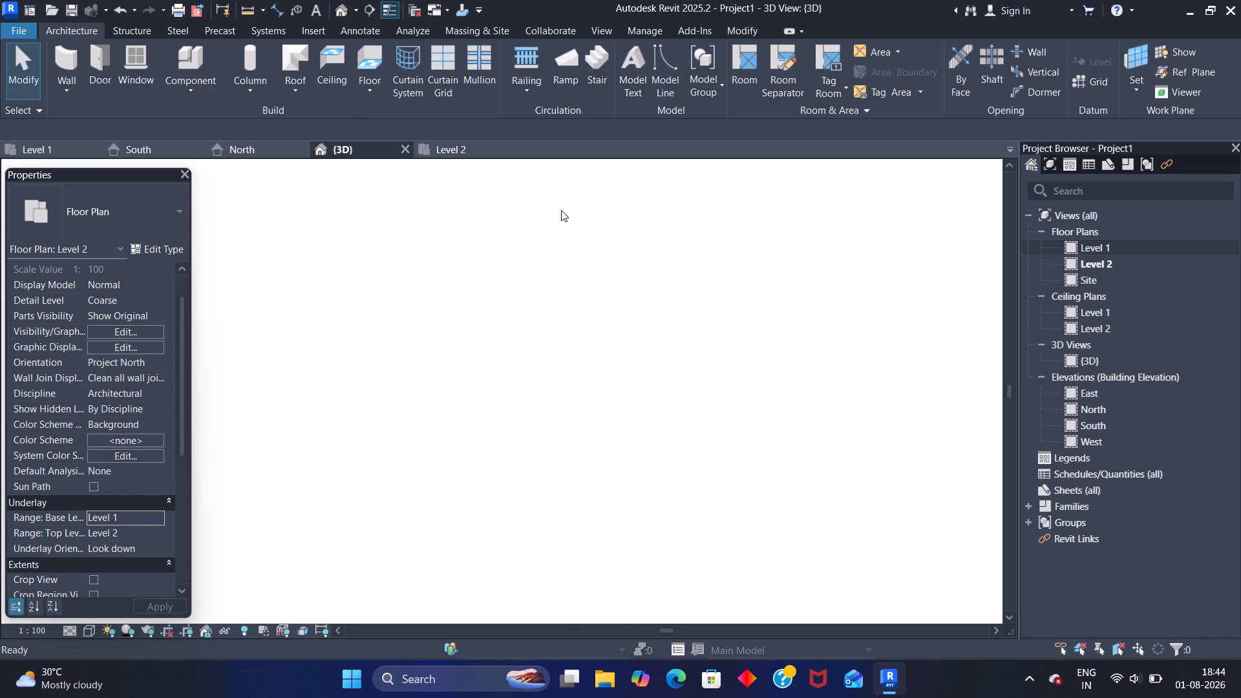
scroll(789, 480, "up", 1)
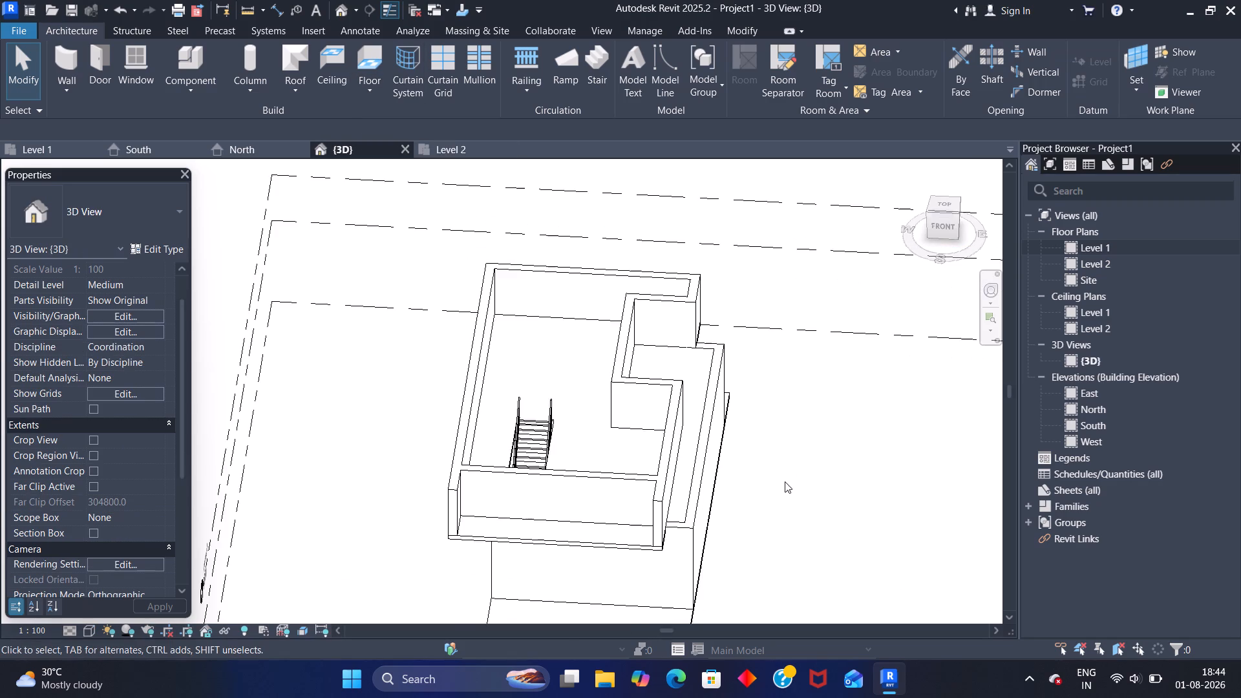
scroll(749, 487, "up", 6)
scroll(739, 500, "down", 4)
middle_click_drag(759, 501, 736, 485, "shift")
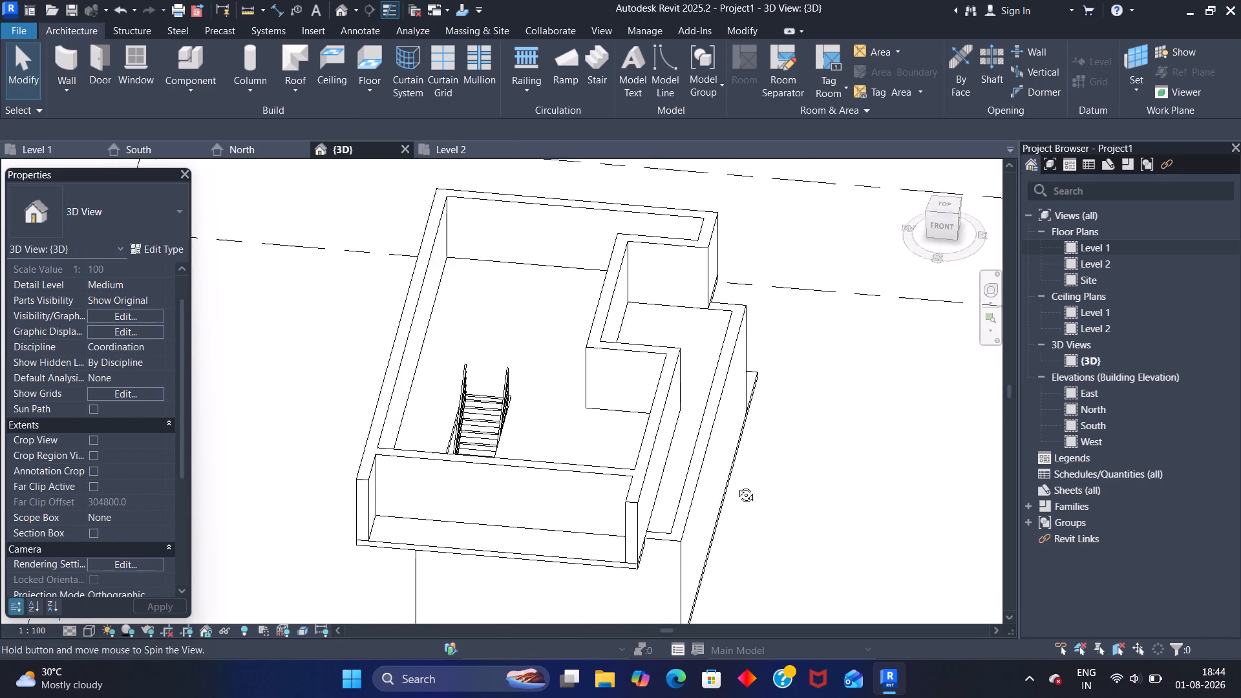
middle_click_drag(736, 485, 686, 442, "shift")
scroll(675, 514, "up", 6)
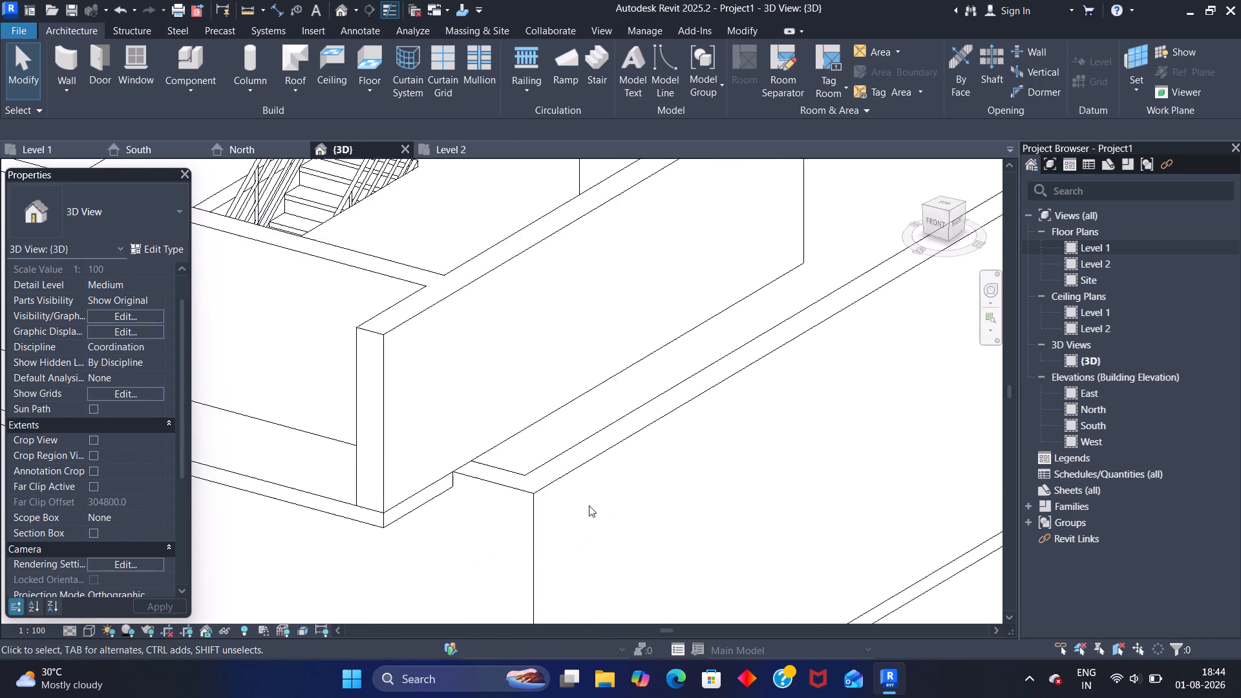
scroll(589, 505, "up", 7)
scroll(558, 497, "down", 5)
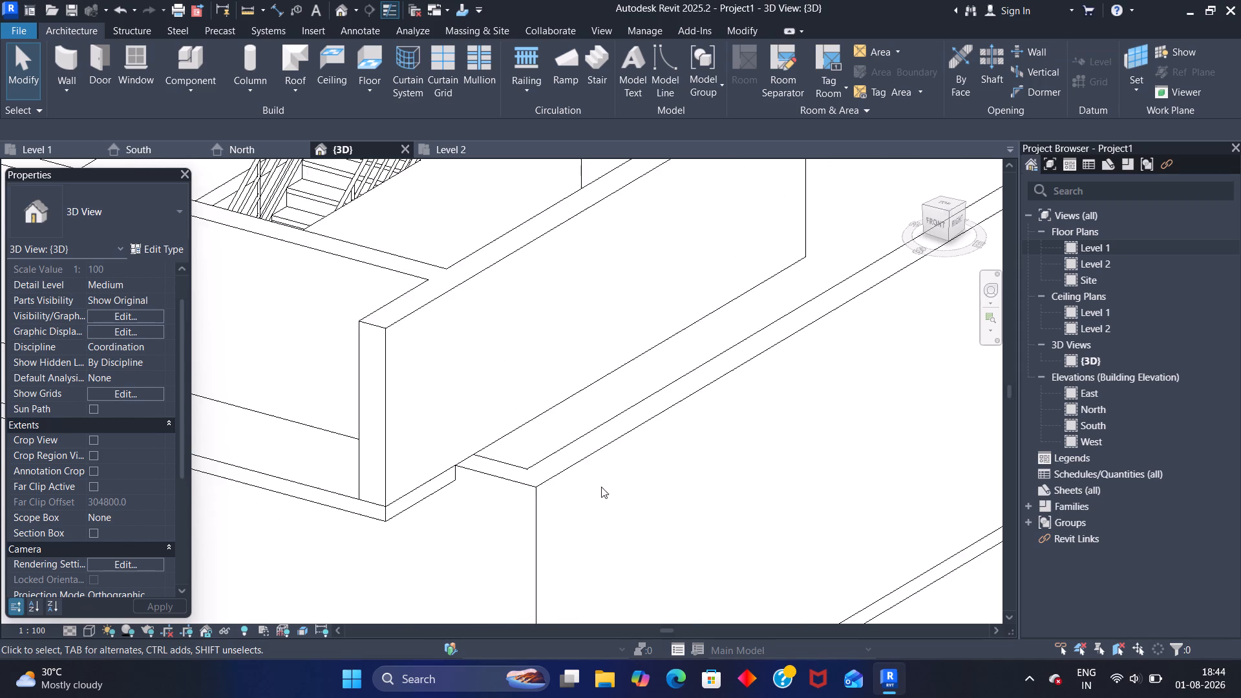
scroll(601, 487, "down", 6)
scroll(675, 490, "down", 1)
middle_click_drag(699, 497, 653, 466)
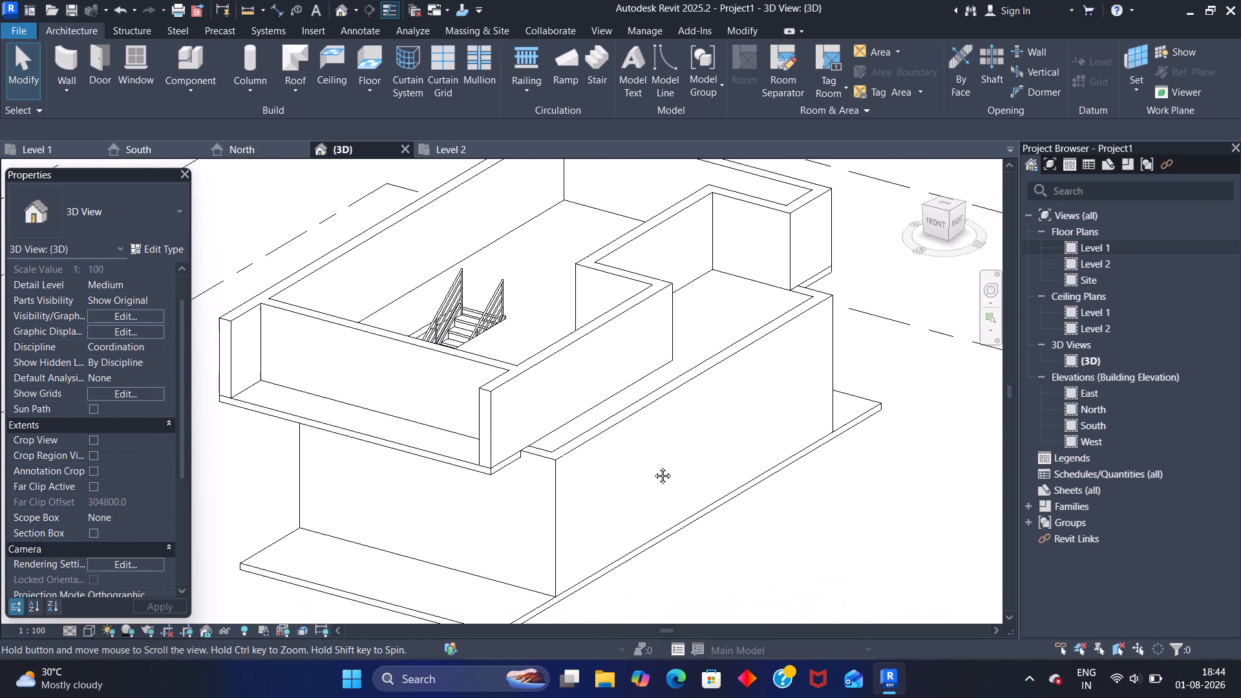
middle_click_drag(653, 466, 637, 454)
Inspect the upper stair run and its railings at the Level 2 floor opening in the 3D view.
scroll(471, 349, "up", 3)
scroll(375, 297, "up", 8)
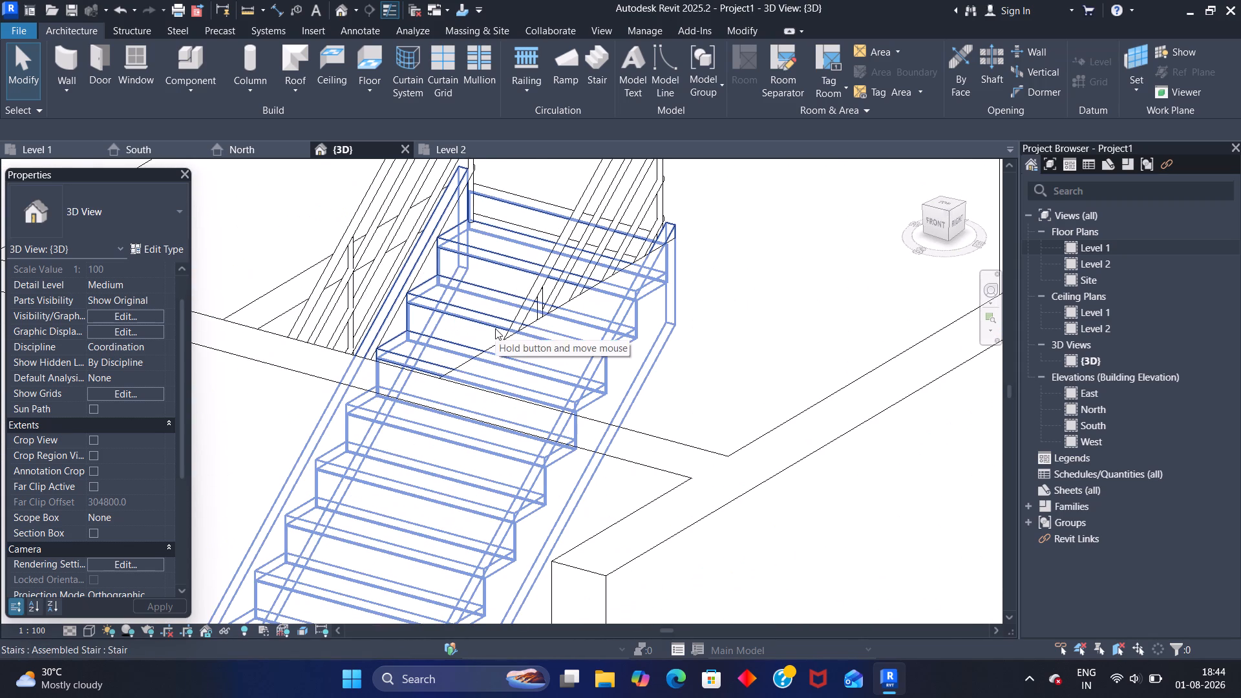
scroll(472, 301, "up", 3)
scroll(472, 301, "down", 3)
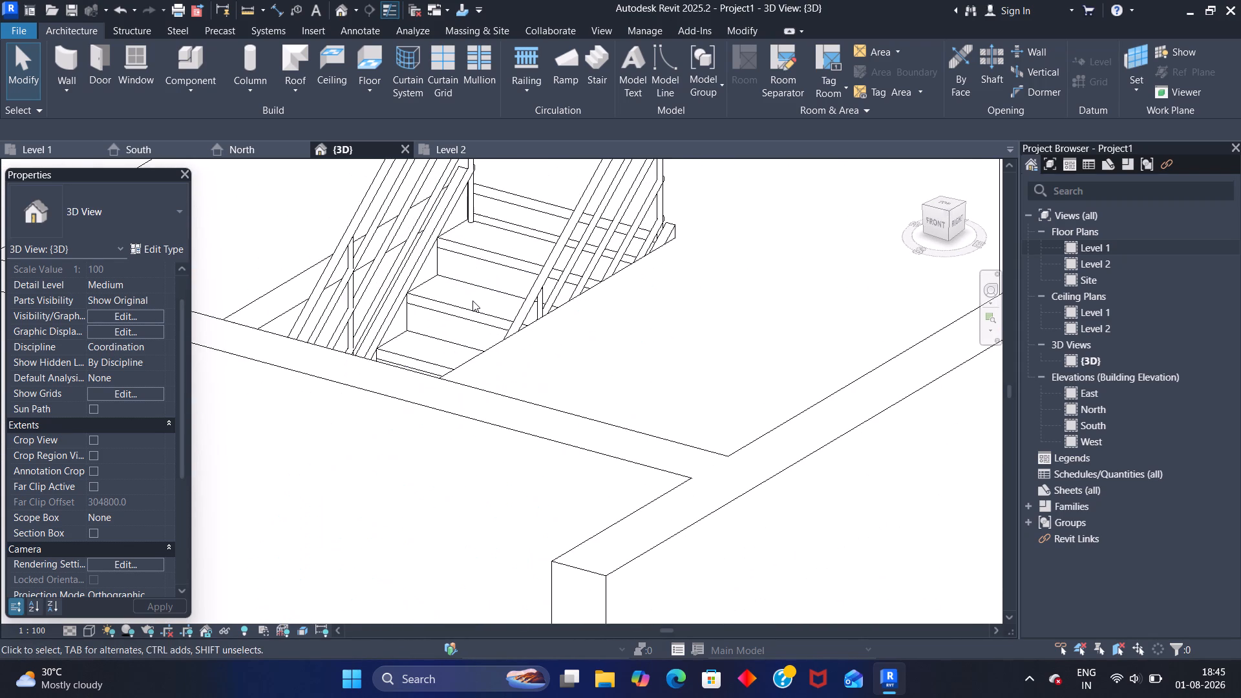
scroll(472, 301, "down", 9)
scroll(668, 426, "down", 1)
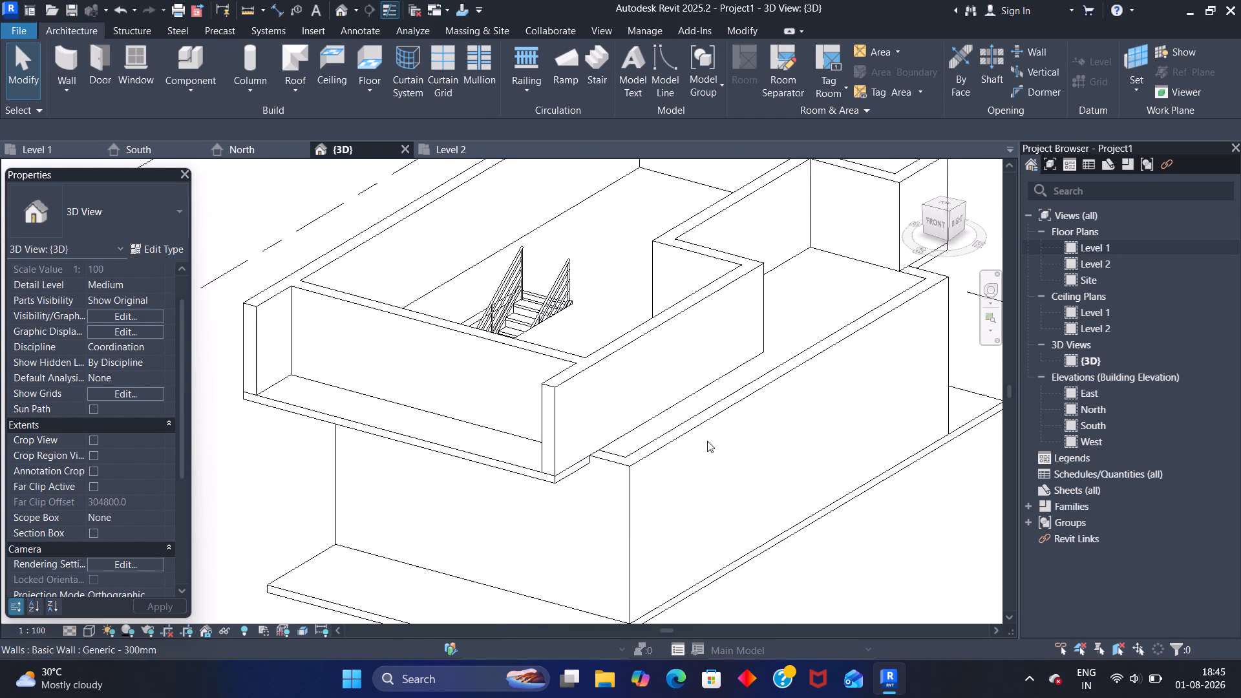
Review the whole building from the front and right sides in the 3D view.
scroll(707, 441, "down", 2)
middle_click_drag(754, 483, 668, 439, "shift")
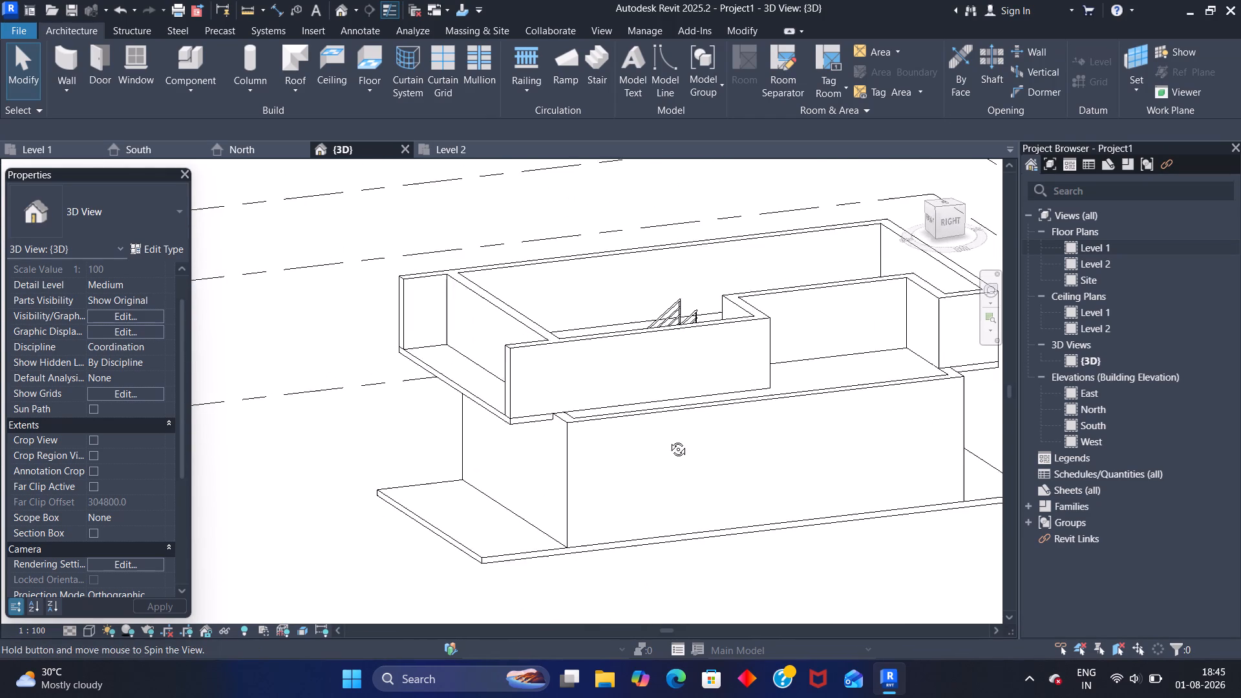
middle_click_drag(668, 439, 746, 489, "shift")
middle_click_drag(735, 490, 854, 495, "shift")
scroll(855, 494, "down", 4)
middle_click_drag(836, 488, 728, 403)
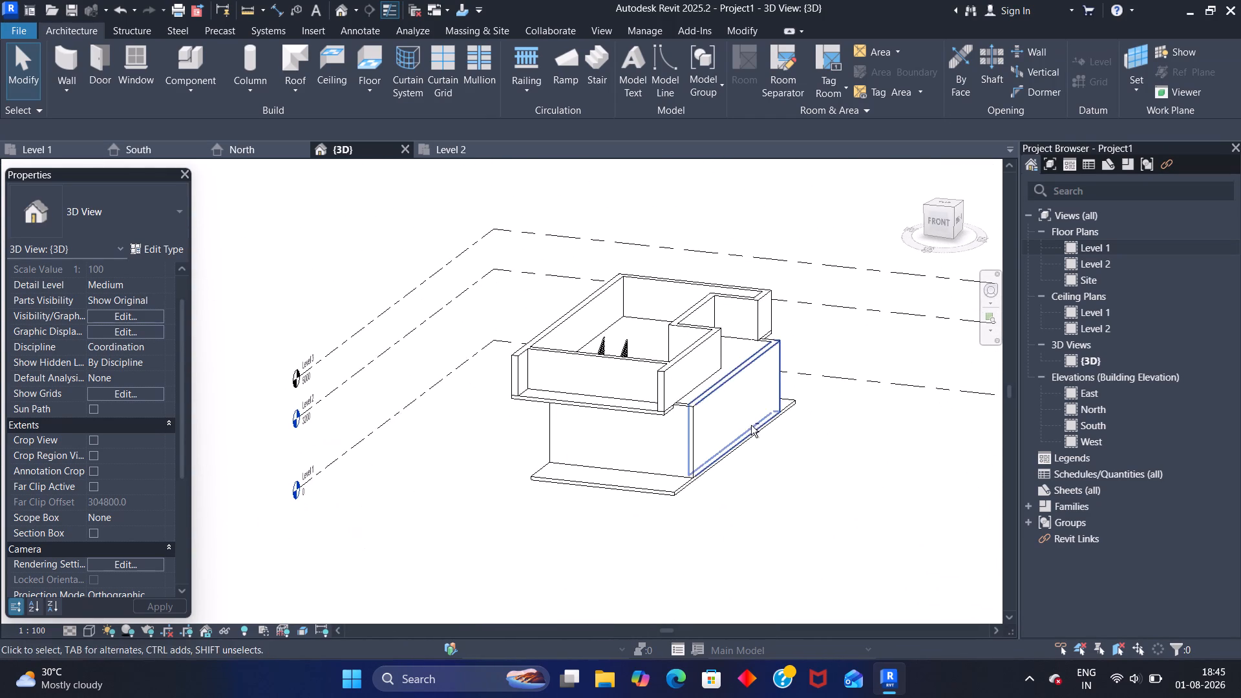
middle_click_drag(751, 420, 684, 515, "shift")
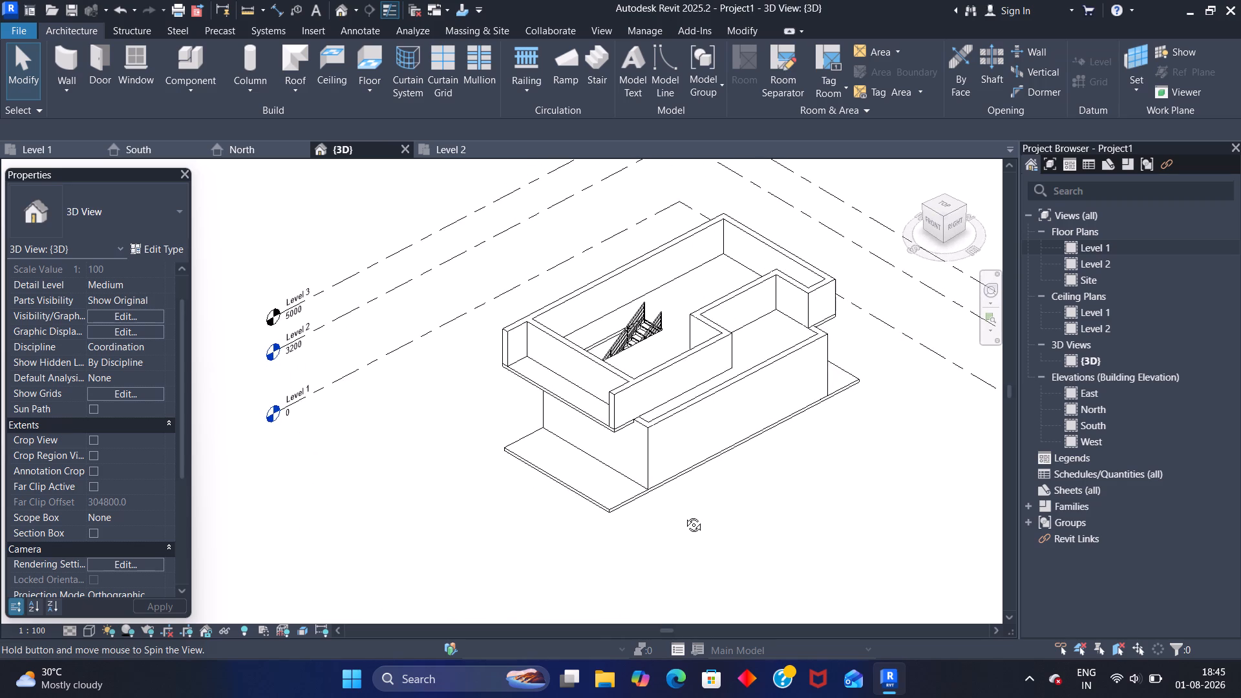
middle_click_drag(684, 515, 690, 502, "shift")
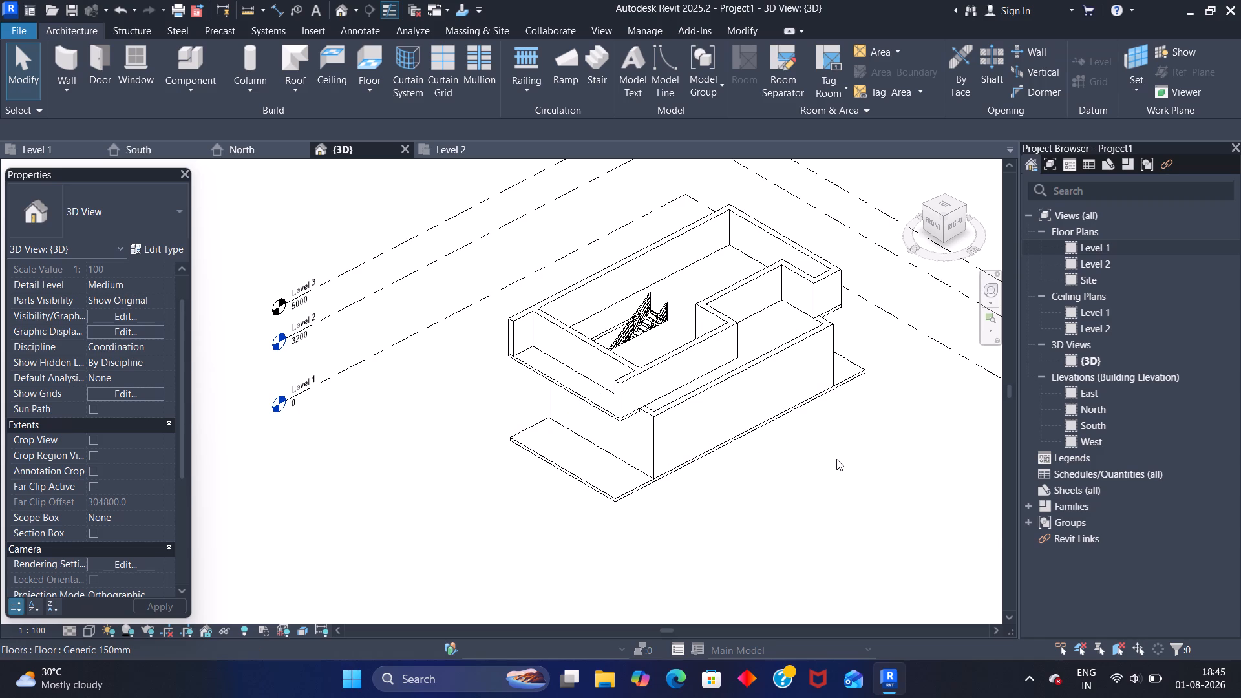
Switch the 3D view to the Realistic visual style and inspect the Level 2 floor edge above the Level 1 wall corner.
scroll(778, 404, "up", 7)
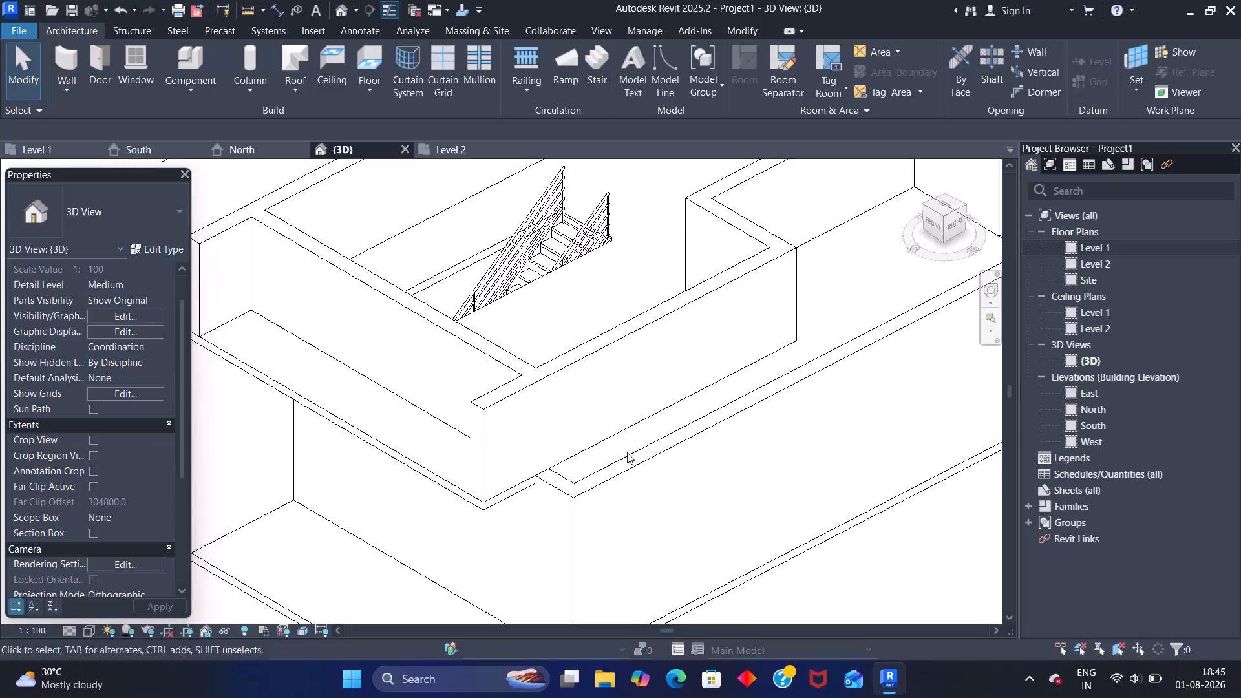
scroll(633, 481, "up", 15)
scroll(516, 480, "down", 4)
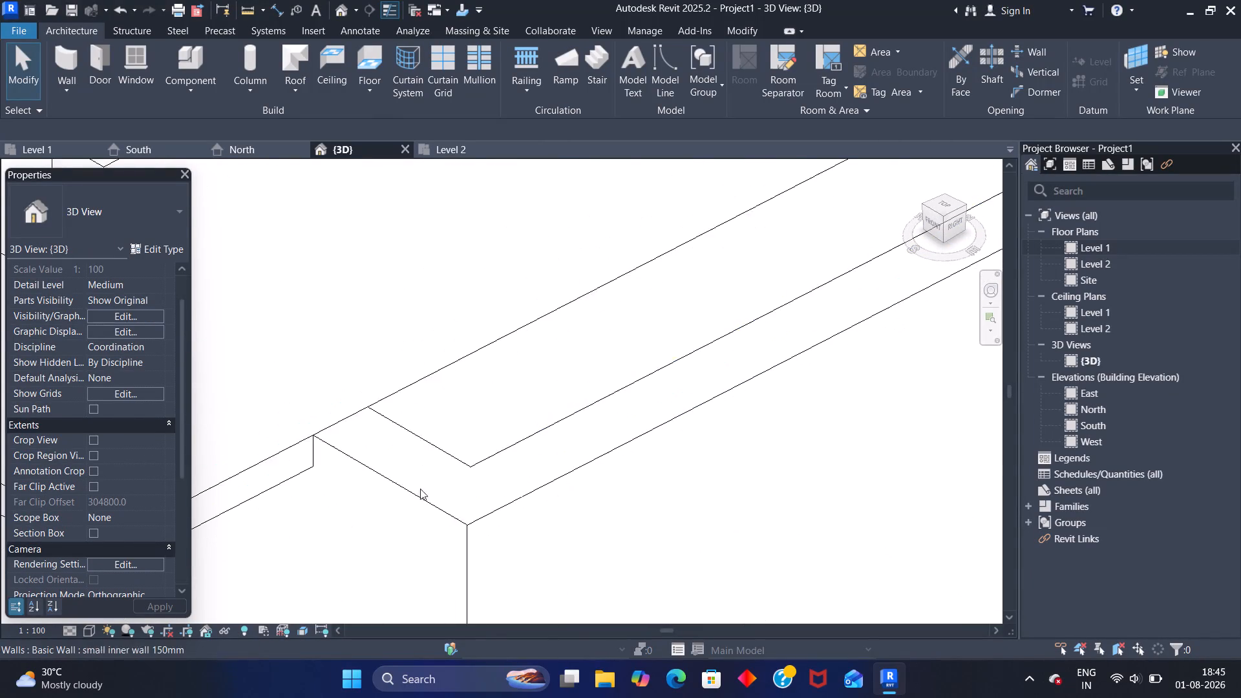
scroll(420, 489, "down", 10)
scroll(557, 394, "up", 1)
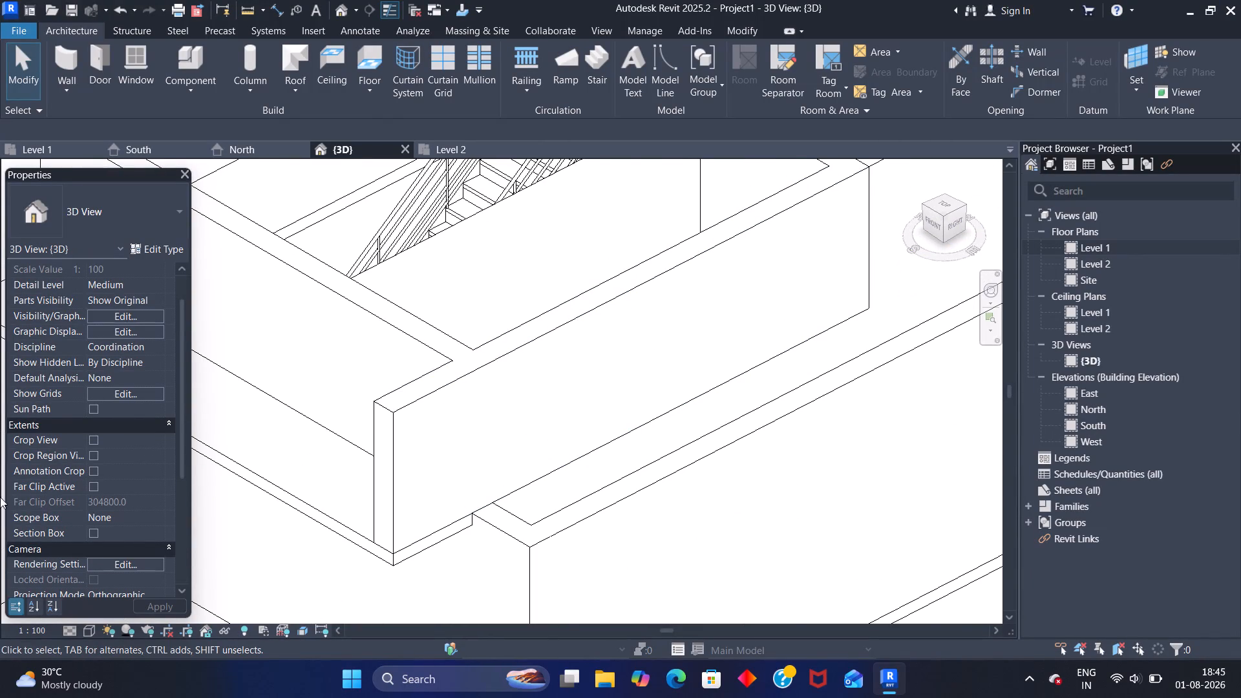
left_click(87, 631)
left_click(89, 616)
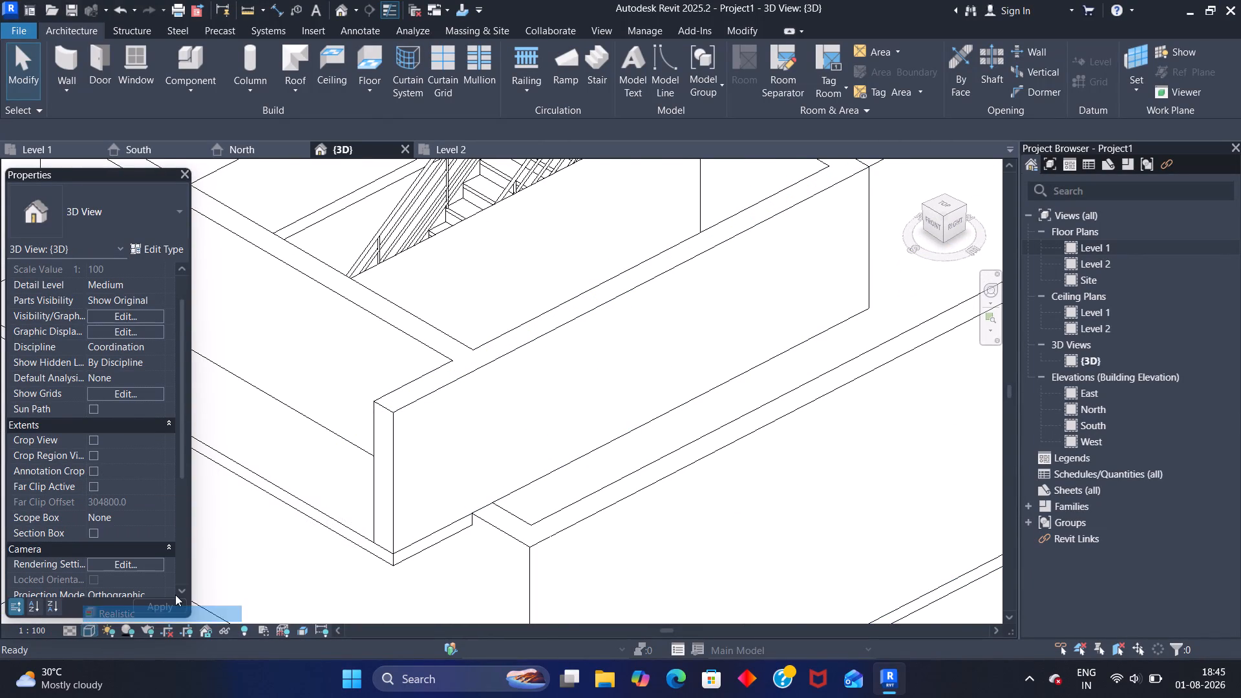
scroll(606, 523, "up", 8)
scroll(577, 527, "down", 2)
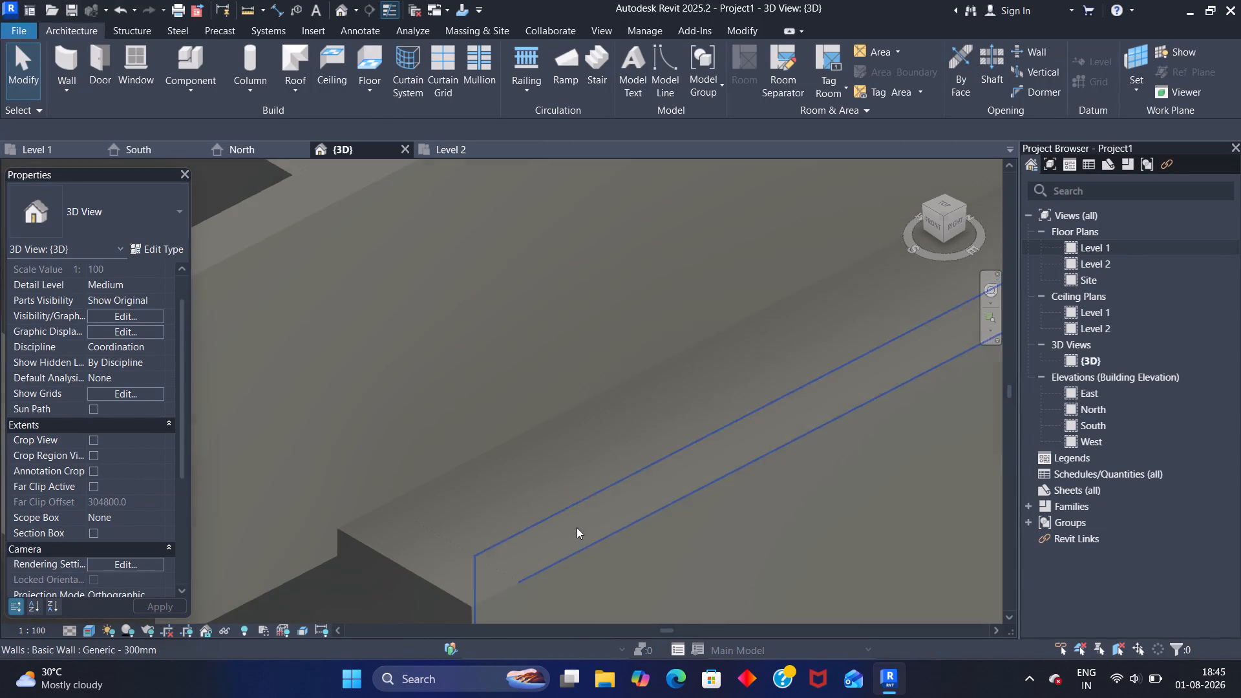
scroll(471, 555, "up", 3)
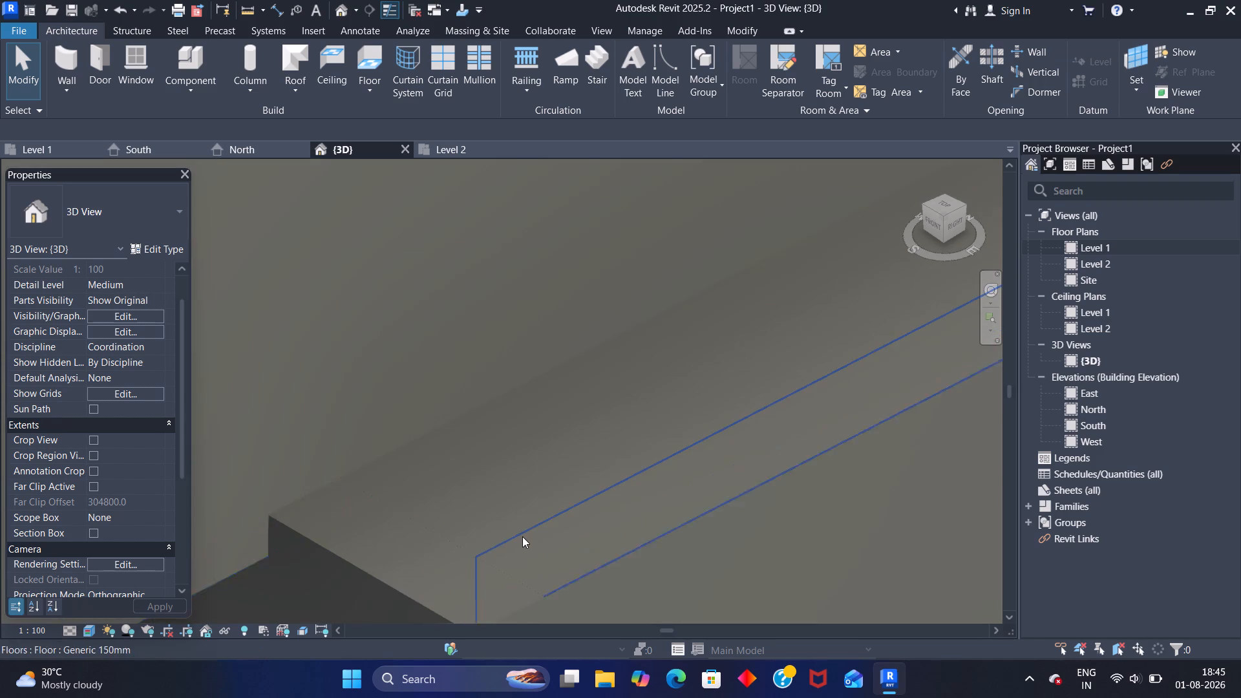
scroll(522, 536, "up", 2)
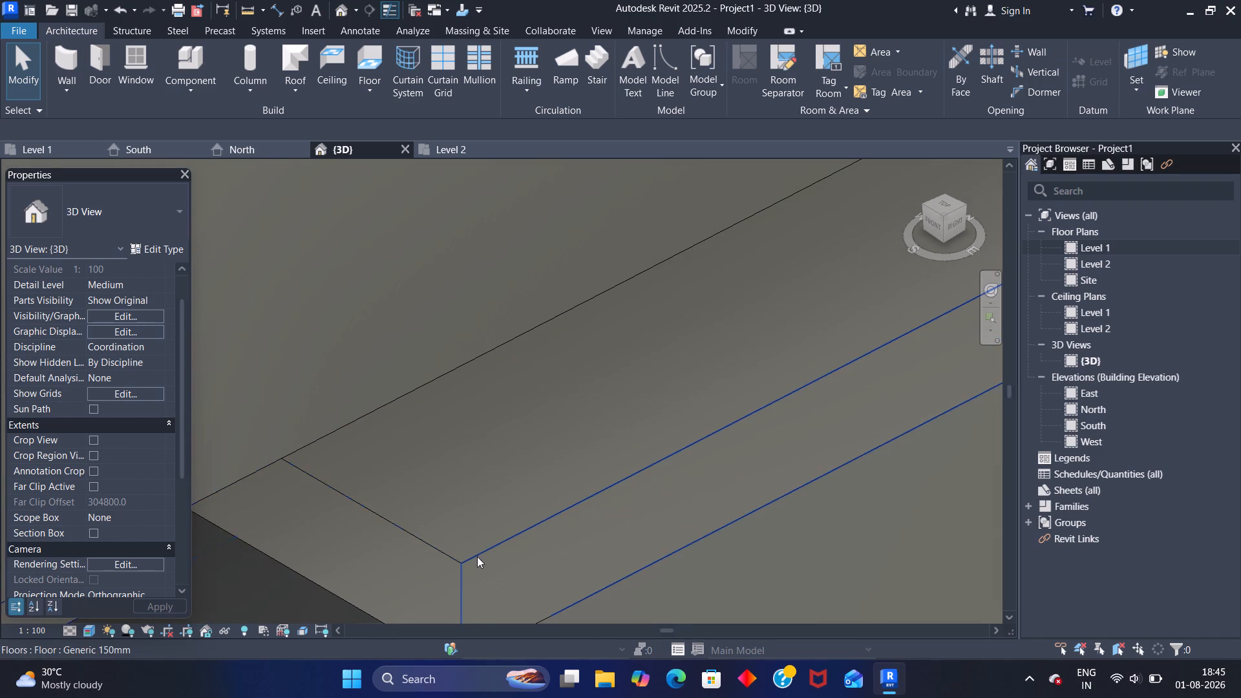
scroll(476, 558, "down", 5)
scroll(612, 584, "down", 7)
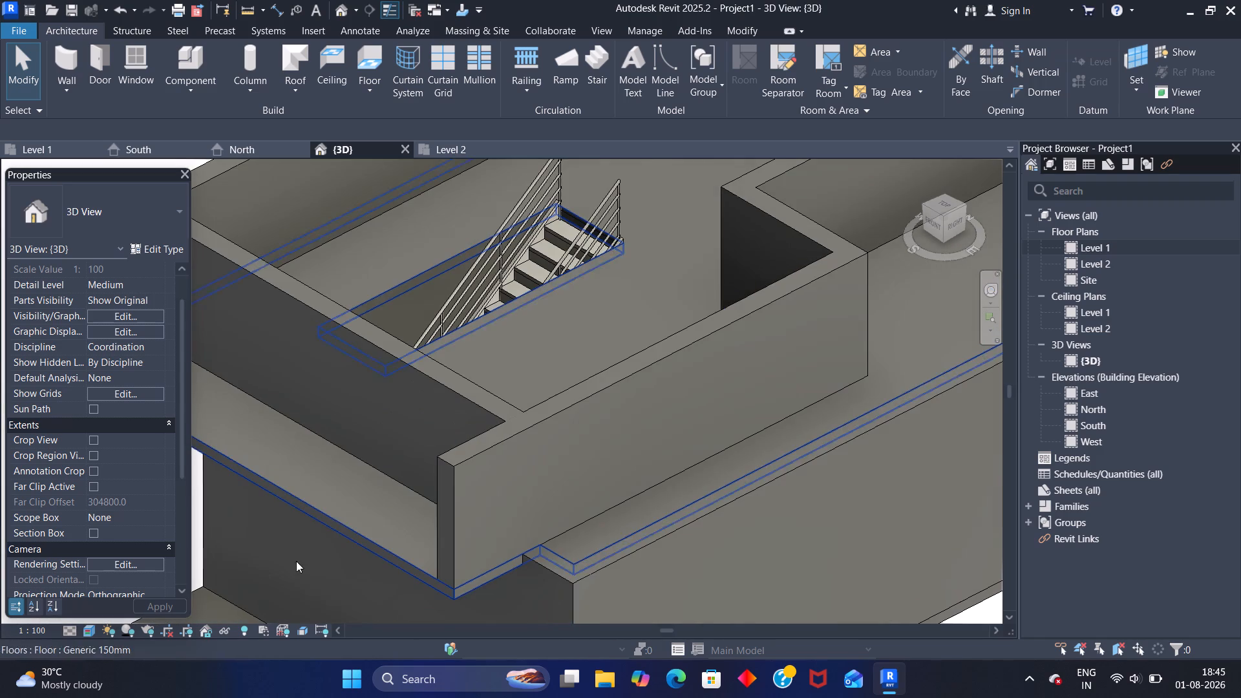
Set the 3D view to the Wireframe visual style and inspect the Level 1 wall tops beneath the Level 2 floor.
left_click(88, 628)
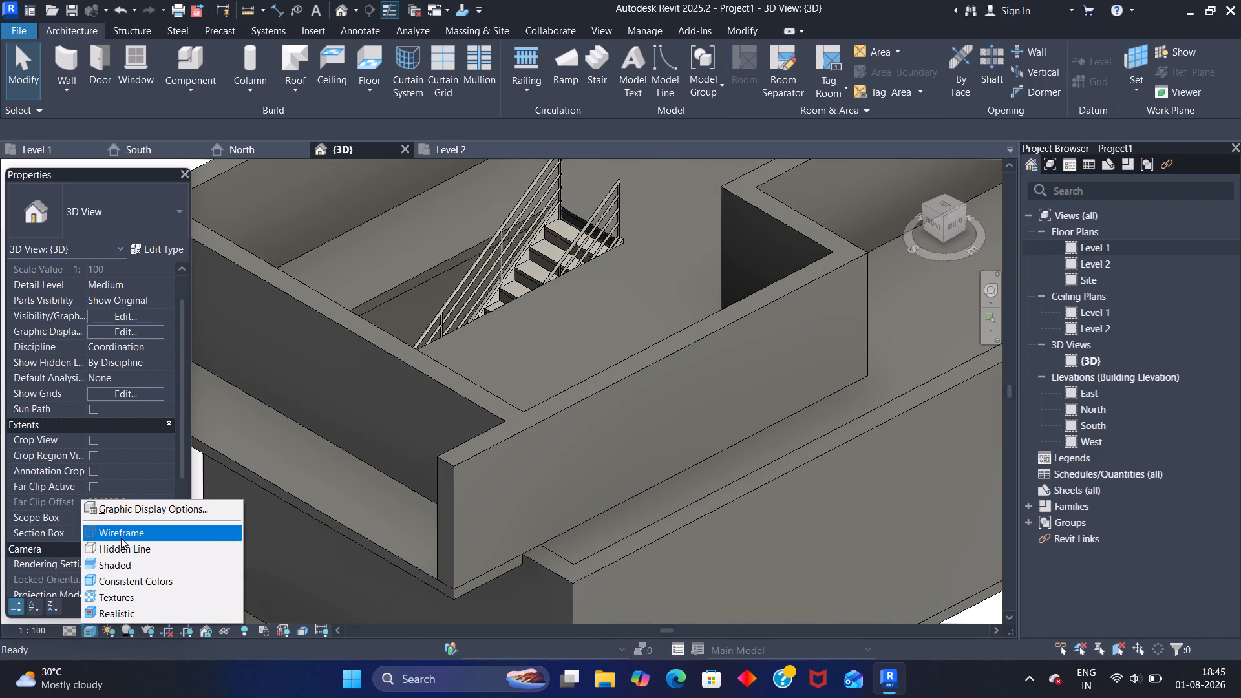
left_click(122, 534)
scroll(575, 610, "down", 2)
scroll(639, 560, "down", 2)
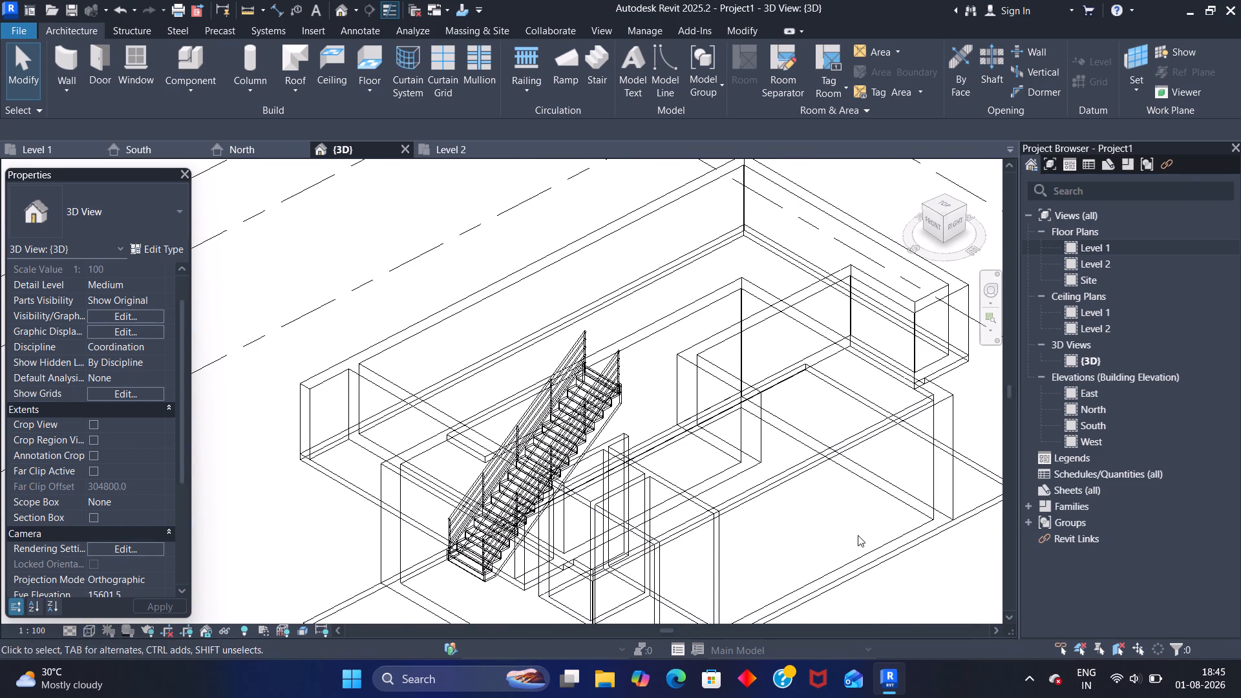
middle_click_drag(858, 531, 695, 495)
scroll(767, 399, "up", 5)
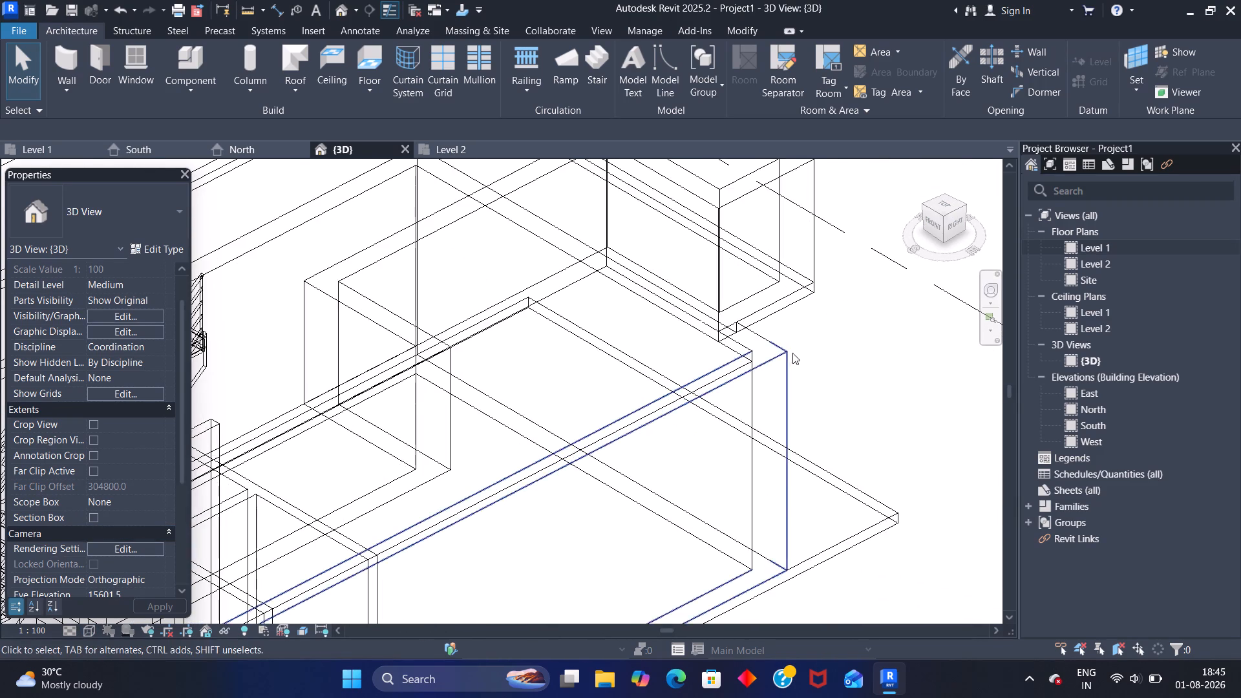
Inspect the Level 1 wall corner beneath the Level 2 floor edge up close, and review the whole wireframe building.
scroll(792, 353, "up", 8)
scroll(741, 375, "up", 2)
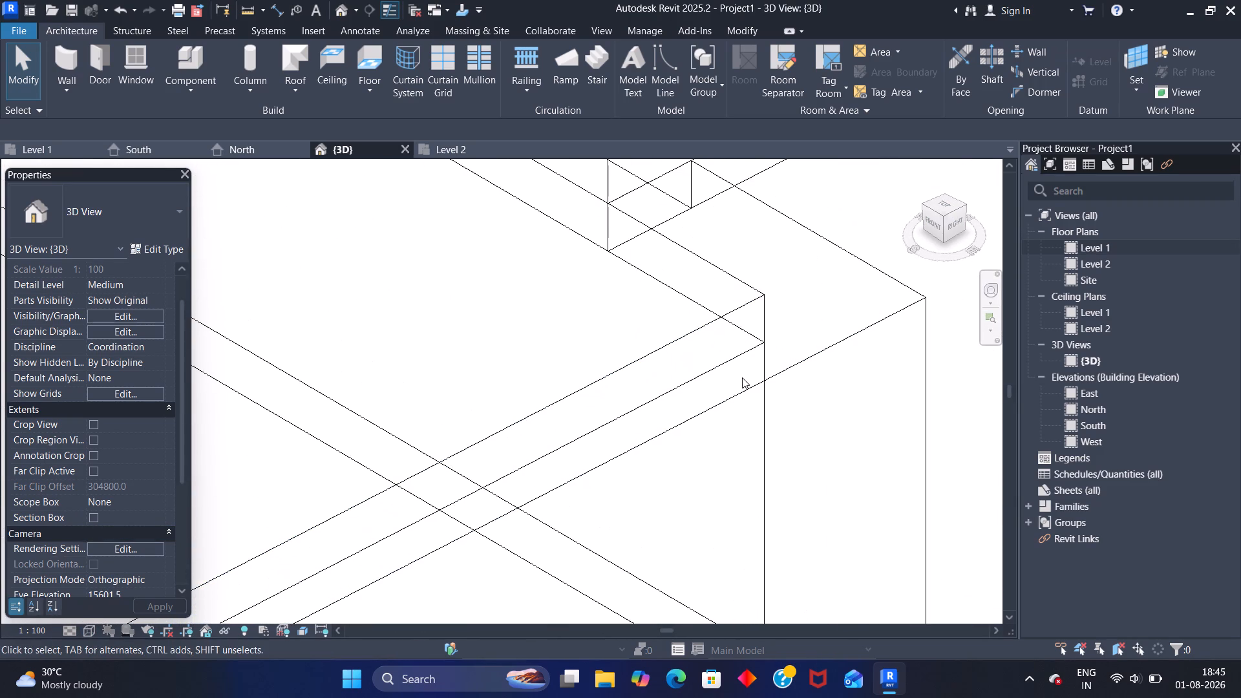
scroll(741, 380, "down", 10)
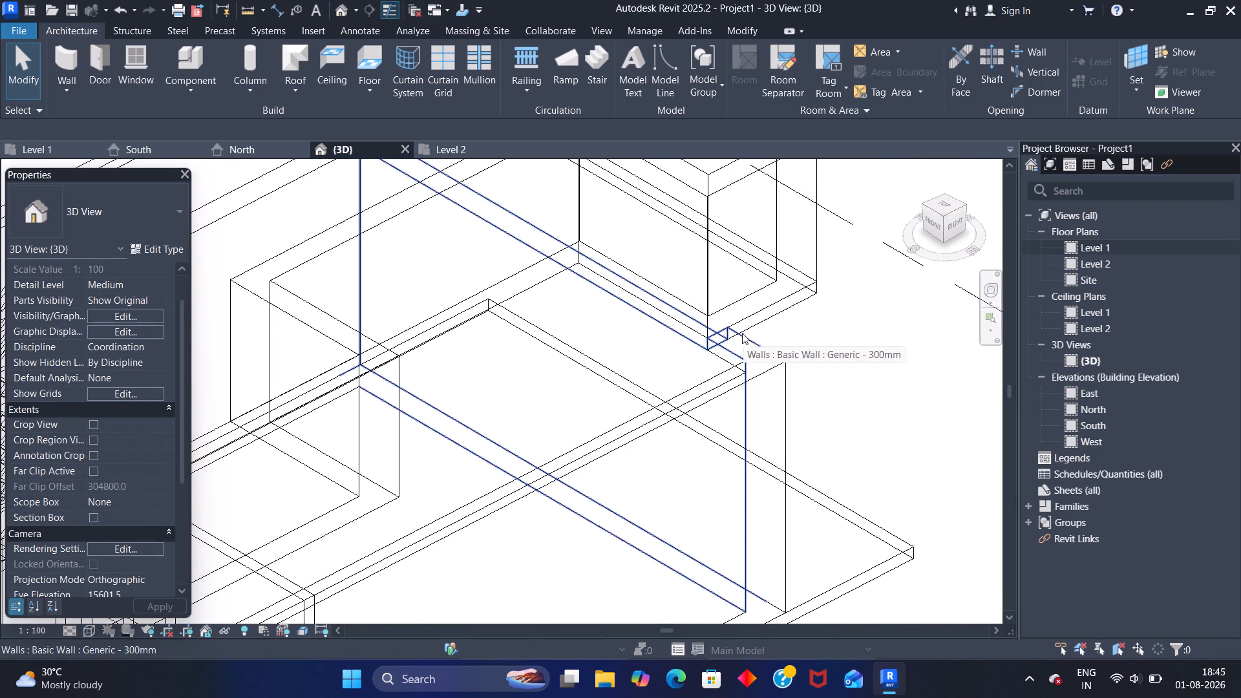
scroll(742, 332, "down", 2)
scroll(827, 324, "down", 3)
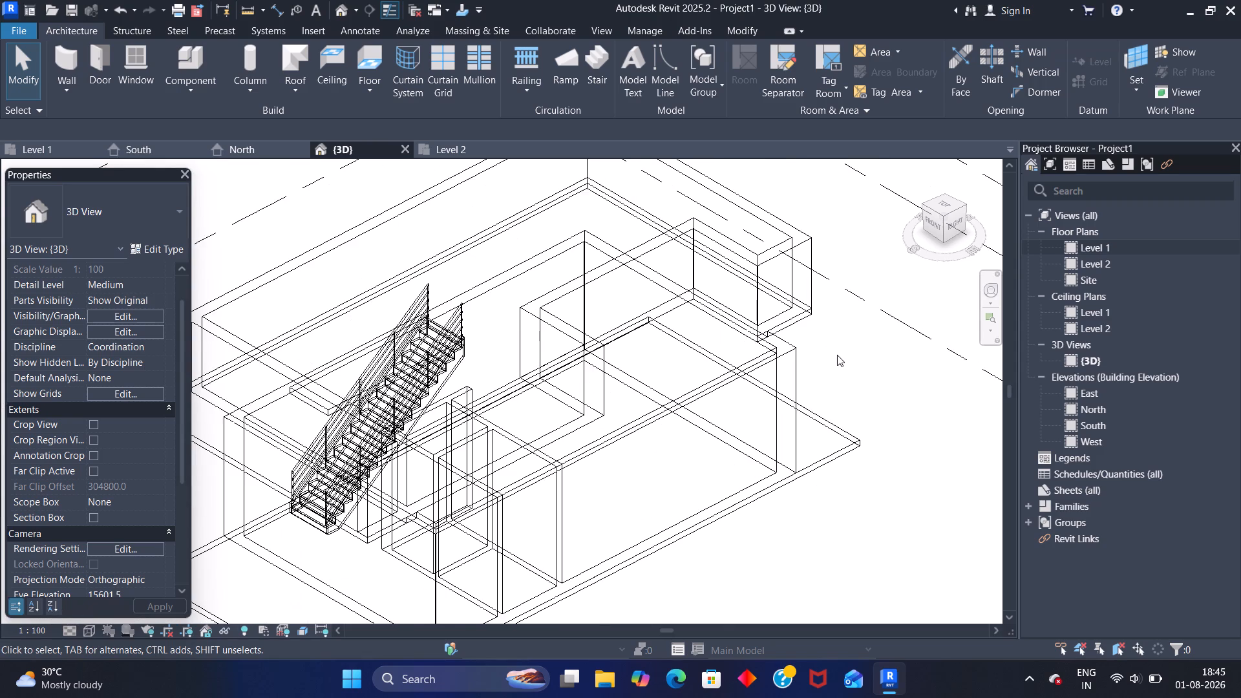
scroll(838, 356, "down", 5)
middle_click_drag(839, 368, 760, 331)
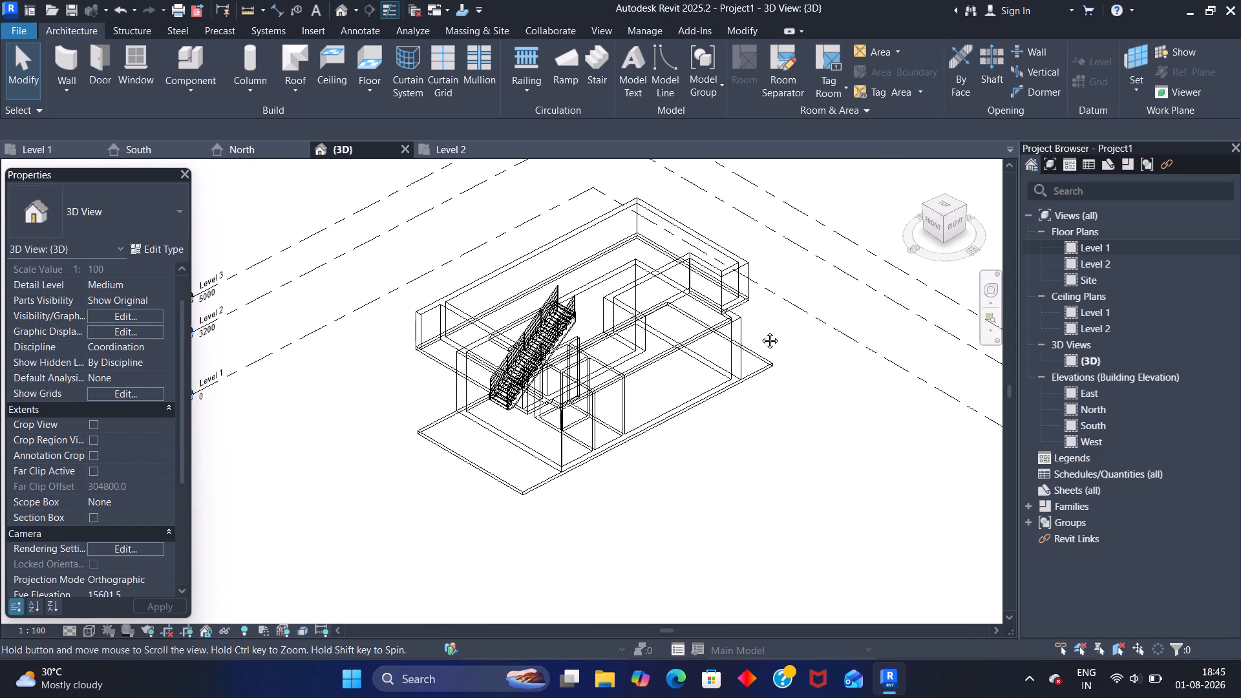
middle_click_drag(760, 331, 754, 326)
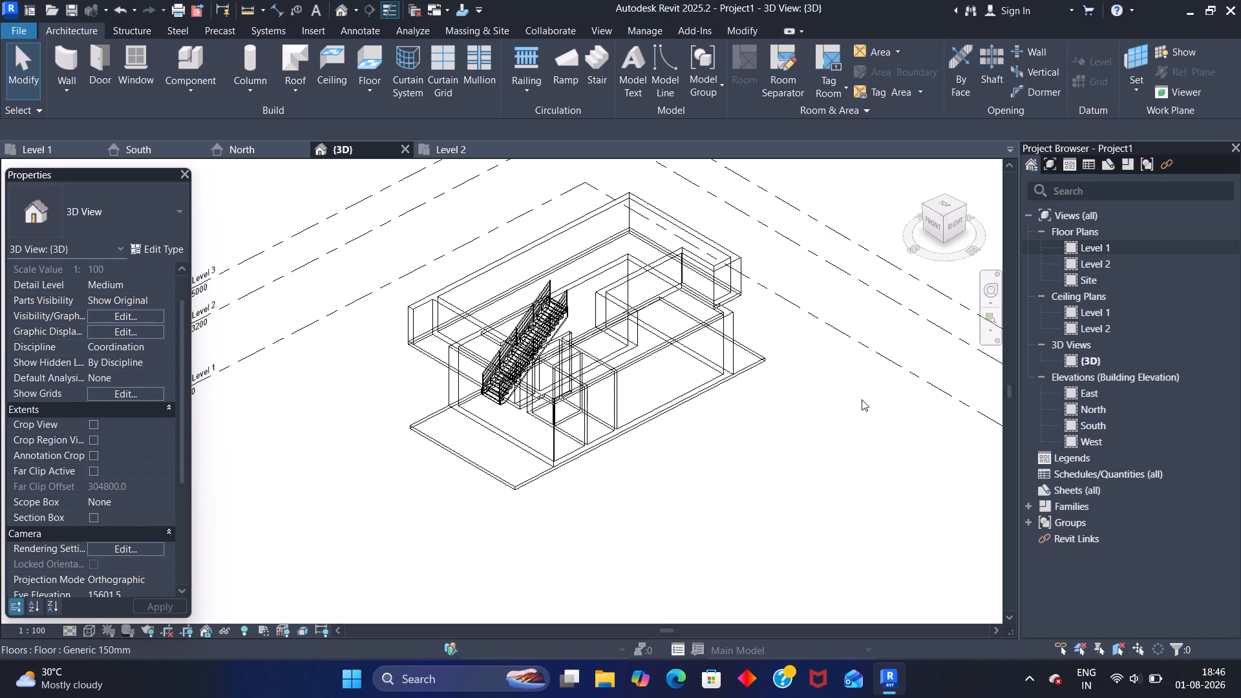
Examine the Level 2 floor edge and the Level 1 walls below it from a lower, more frontal 3D angle.
middle_click_drag(765, 337, 767, 337, "shift")
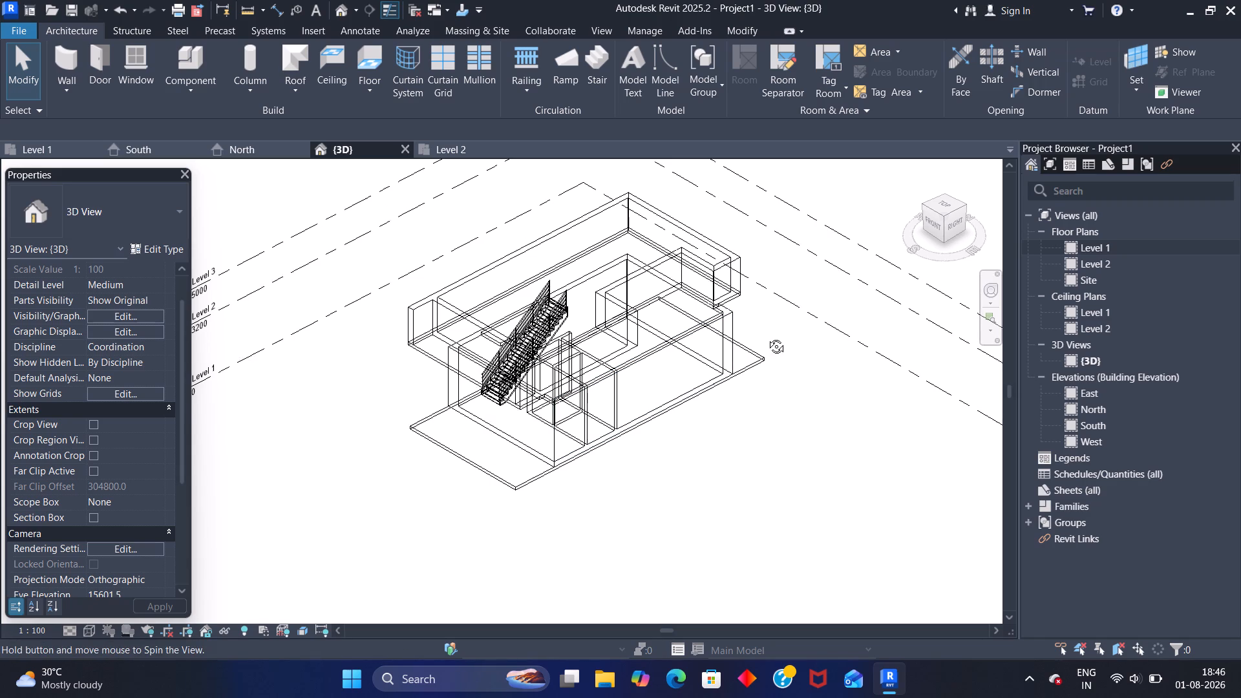
middle_click_drag(767, 337, 819, 291, "shift")
scroll(703, 333, "up", 3)
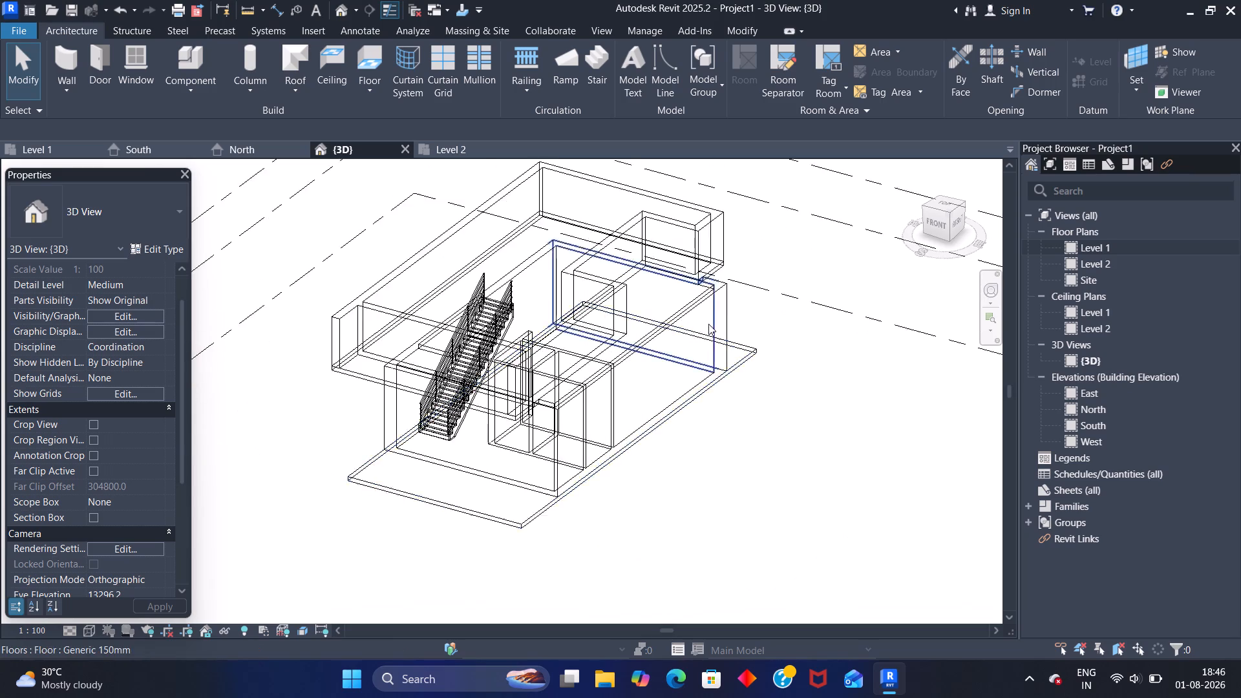
scroll(708, 324, "up", 3)
scroll(792, 291, "up", 2)
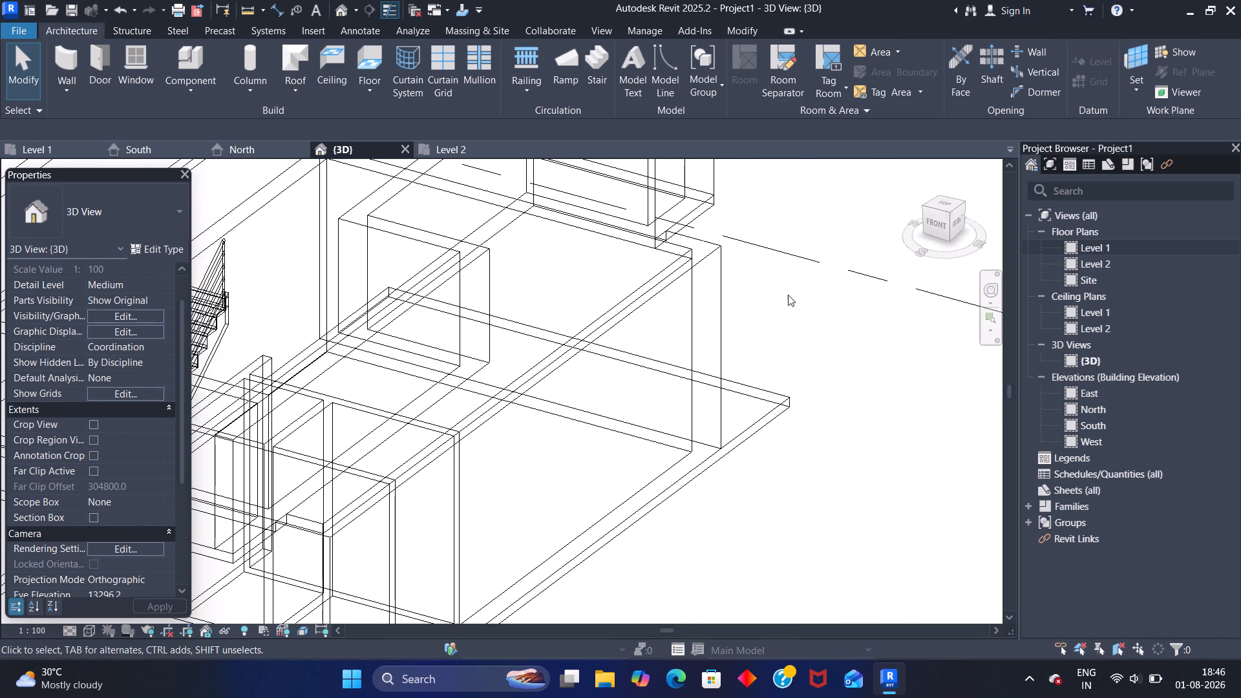
scroll(785, 300, "down", 3)
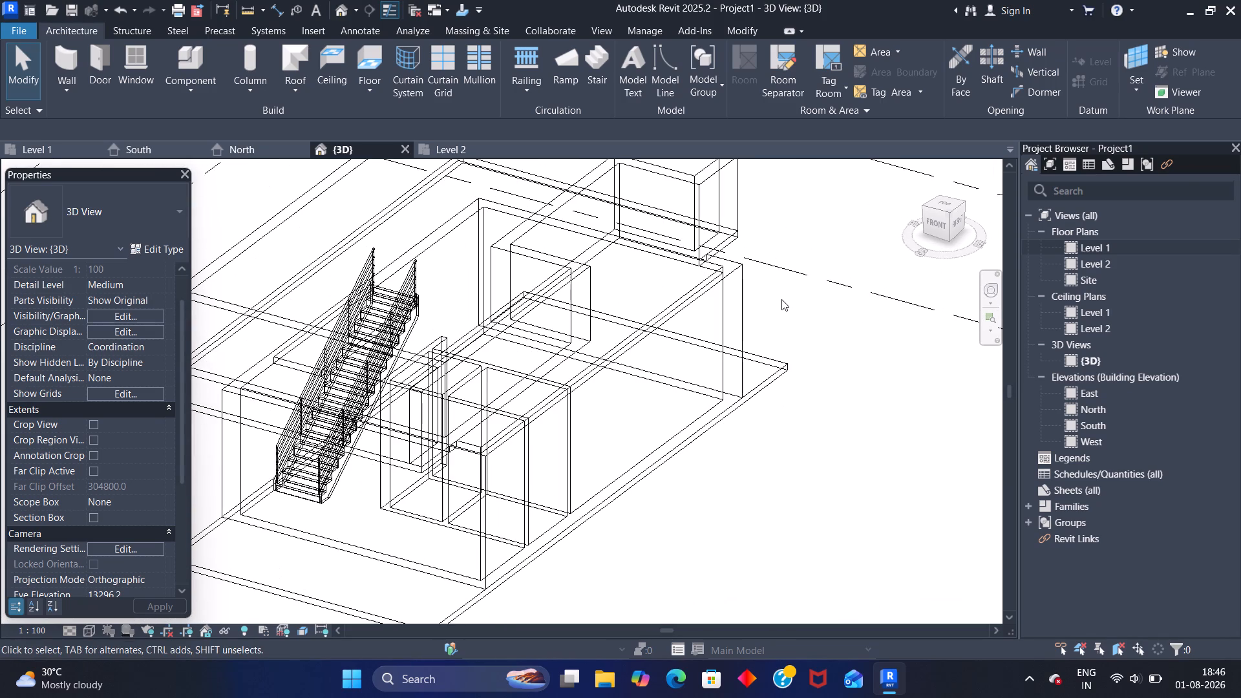
scroll(778, 317, "down", 2)
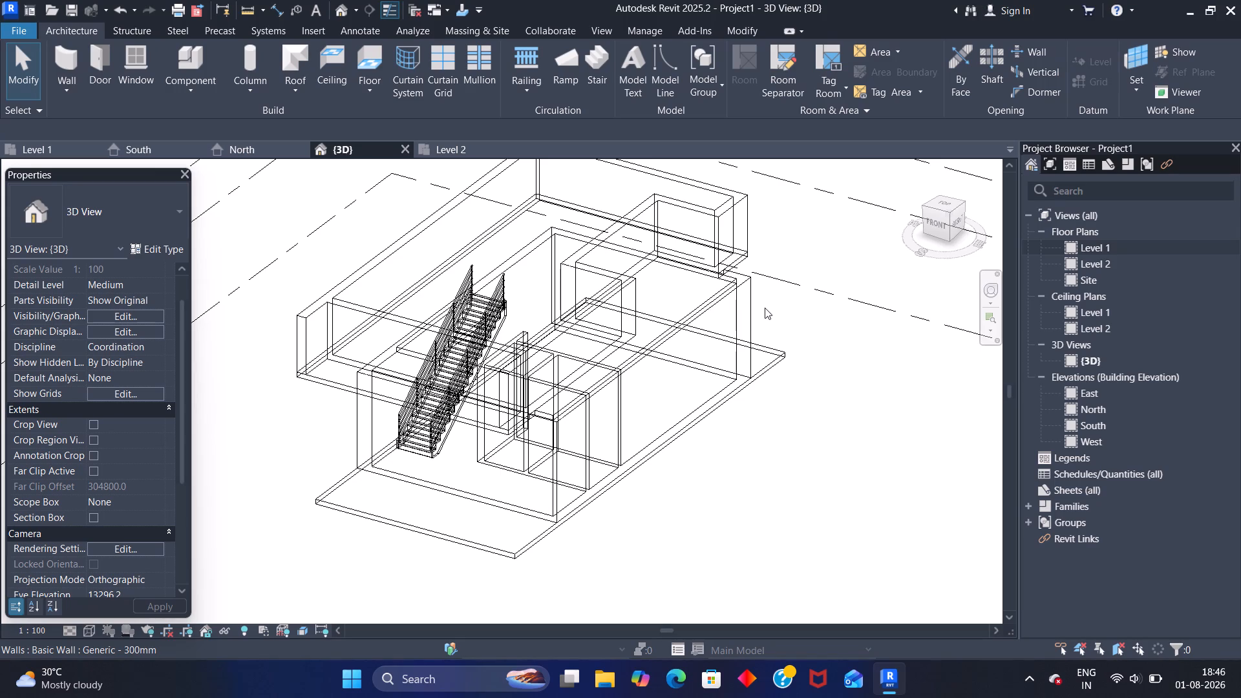
Compare the Level 2 floor plan with the wireframe 3D view around the Level 2 floor edge and Level 1 wall corner.
left_click(467, 153)
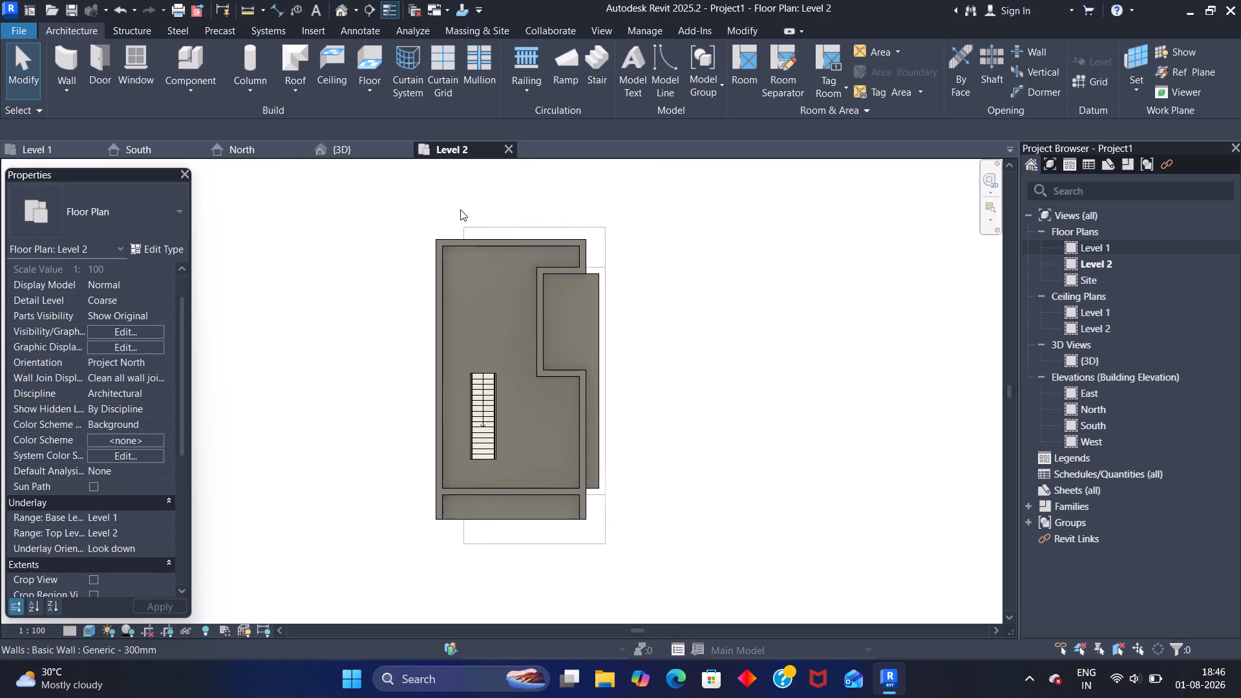
left_click(383, 149)
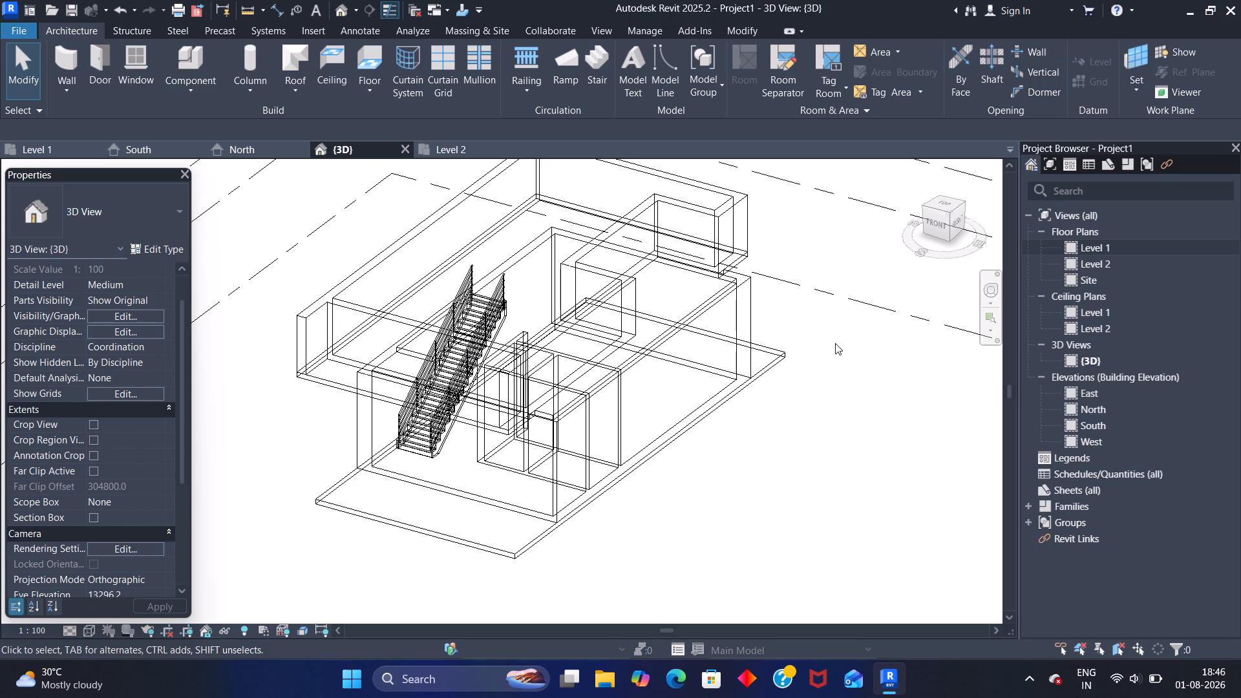
scroll(852, 368, "down", 2)
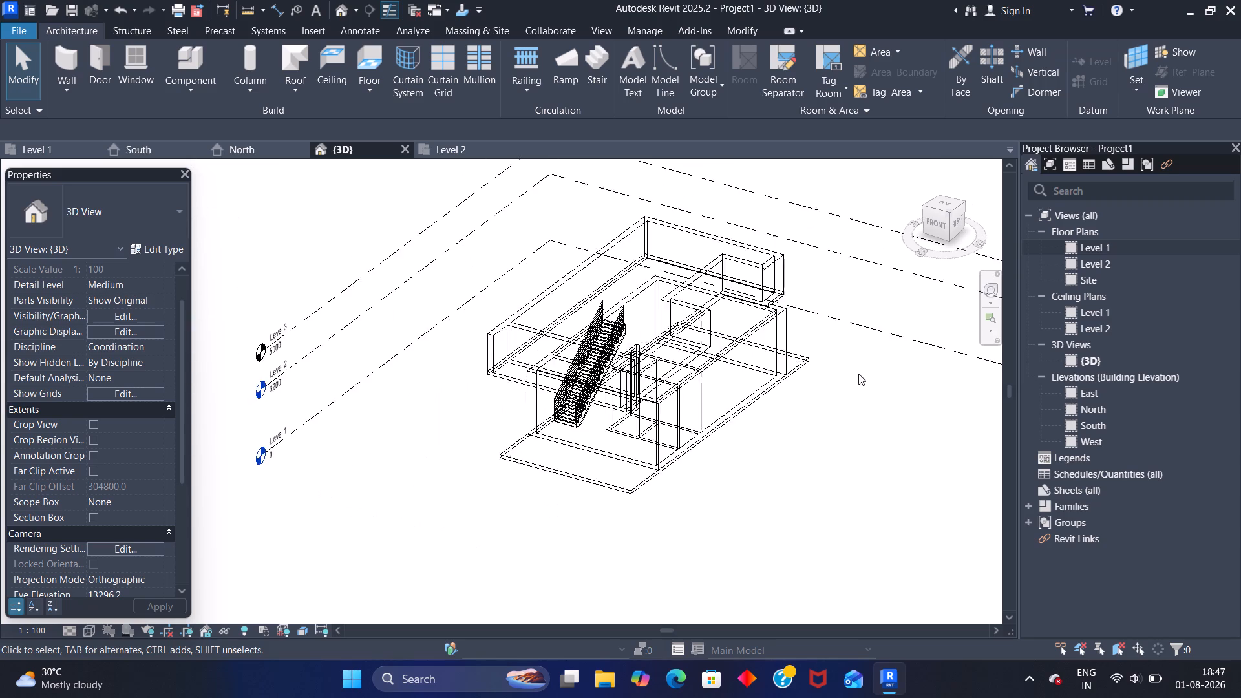
scroll(858, 374, "down", 5)
scroll(833, 367, "up", 1)
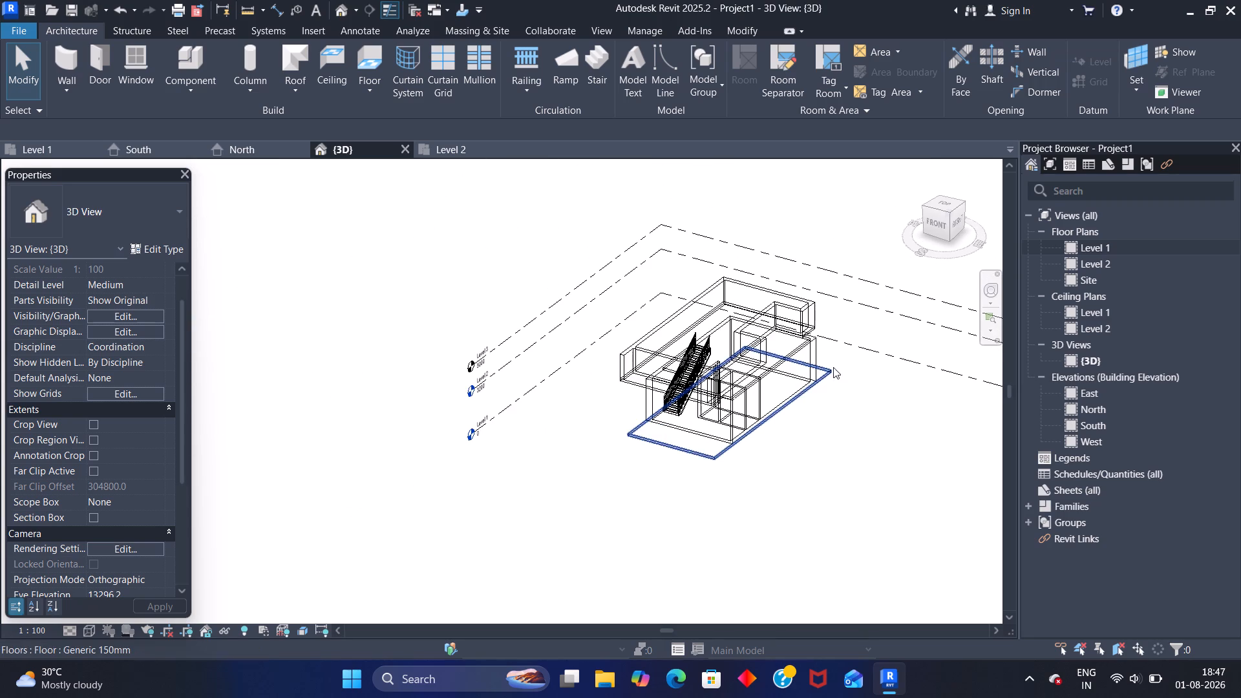
scroll(844, 377, "up", 9)
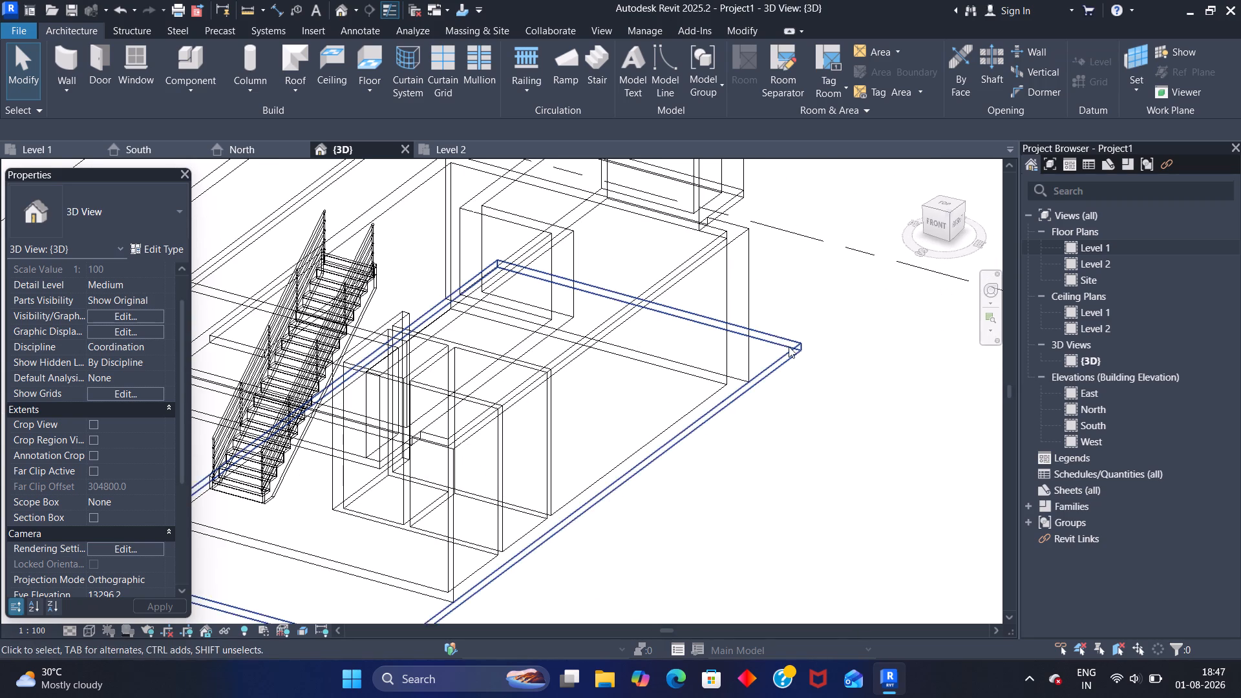
middle_click_drag(787, 269, 728, 354)
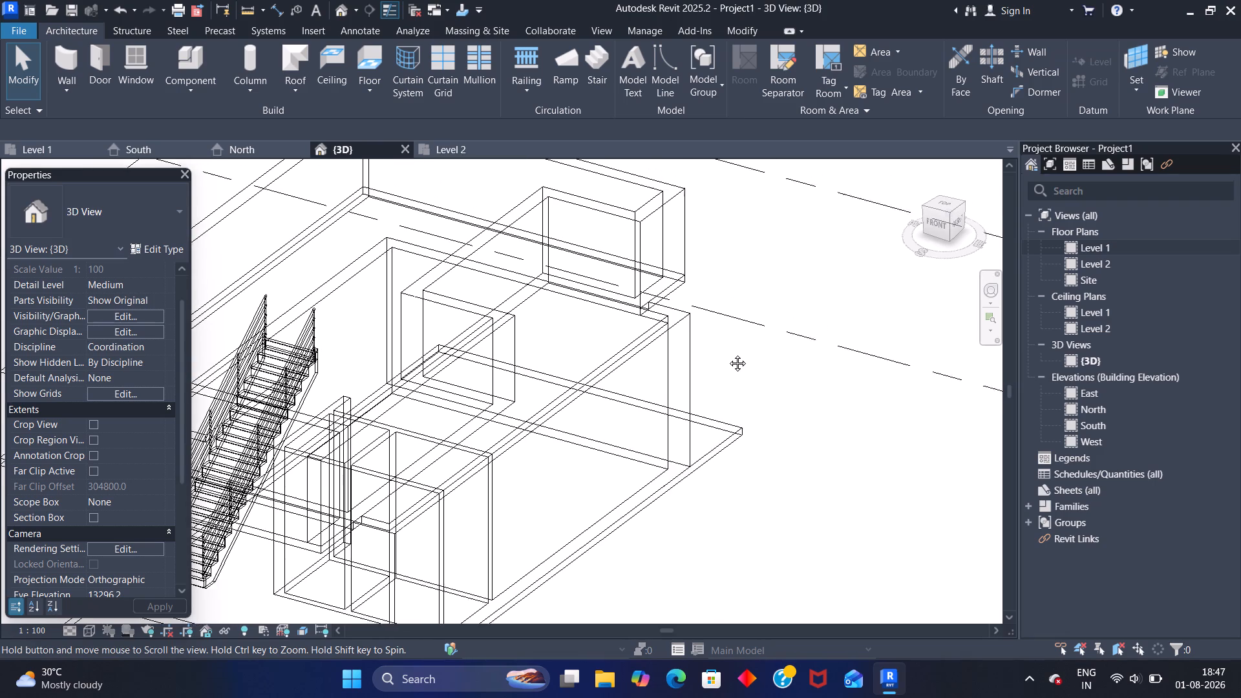
middle_click_drag(728, 354, 727, 374)
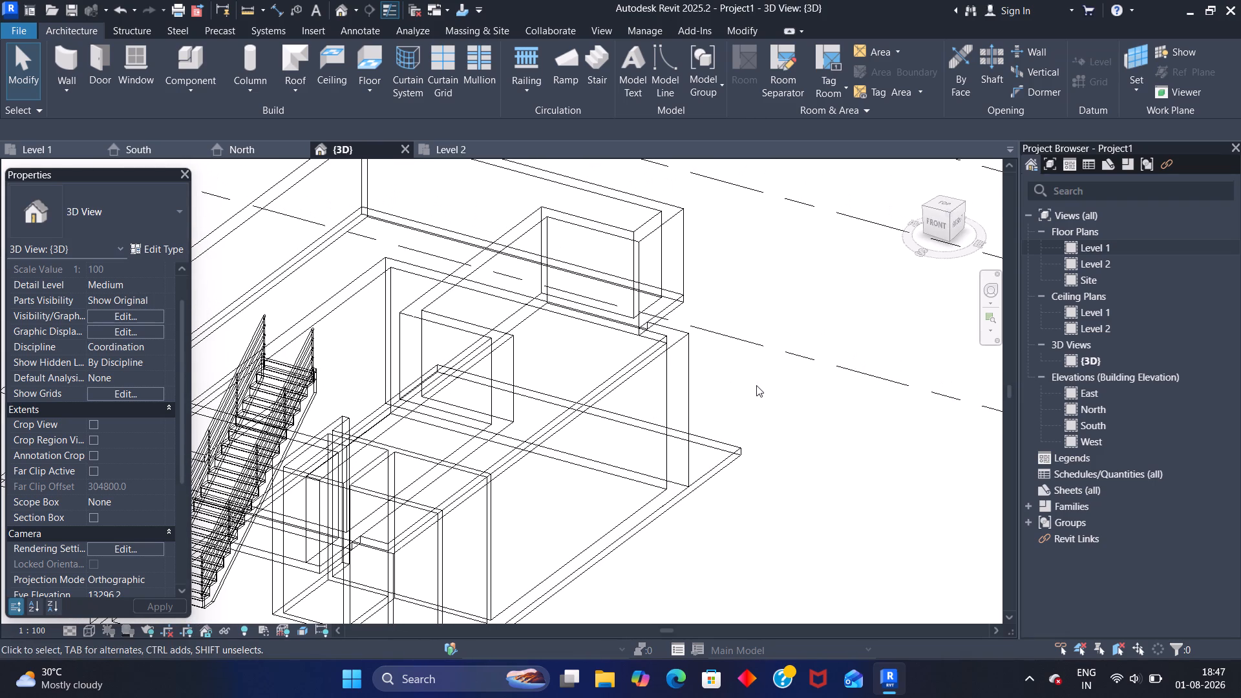
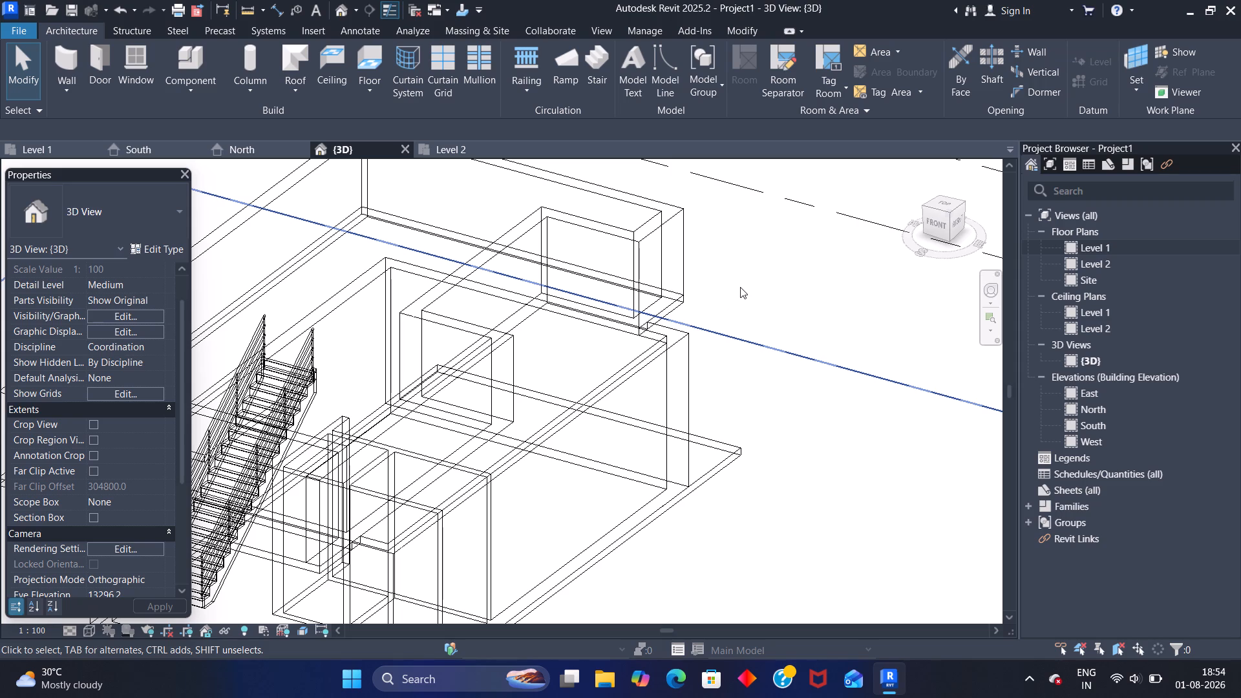
Review the whole wireframe building in 3D, and inspect the foot of the railed stair up close.
scroll(759, 375, "down", 2)
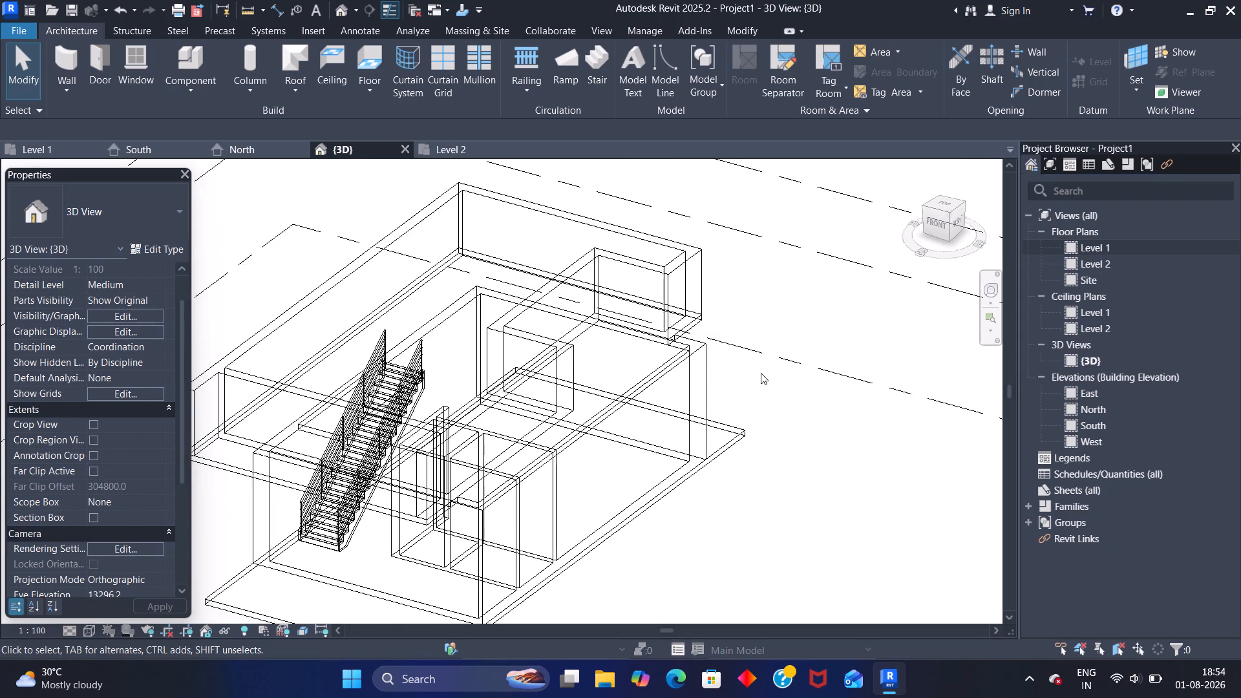
scroll(761, 373, "down", 1)
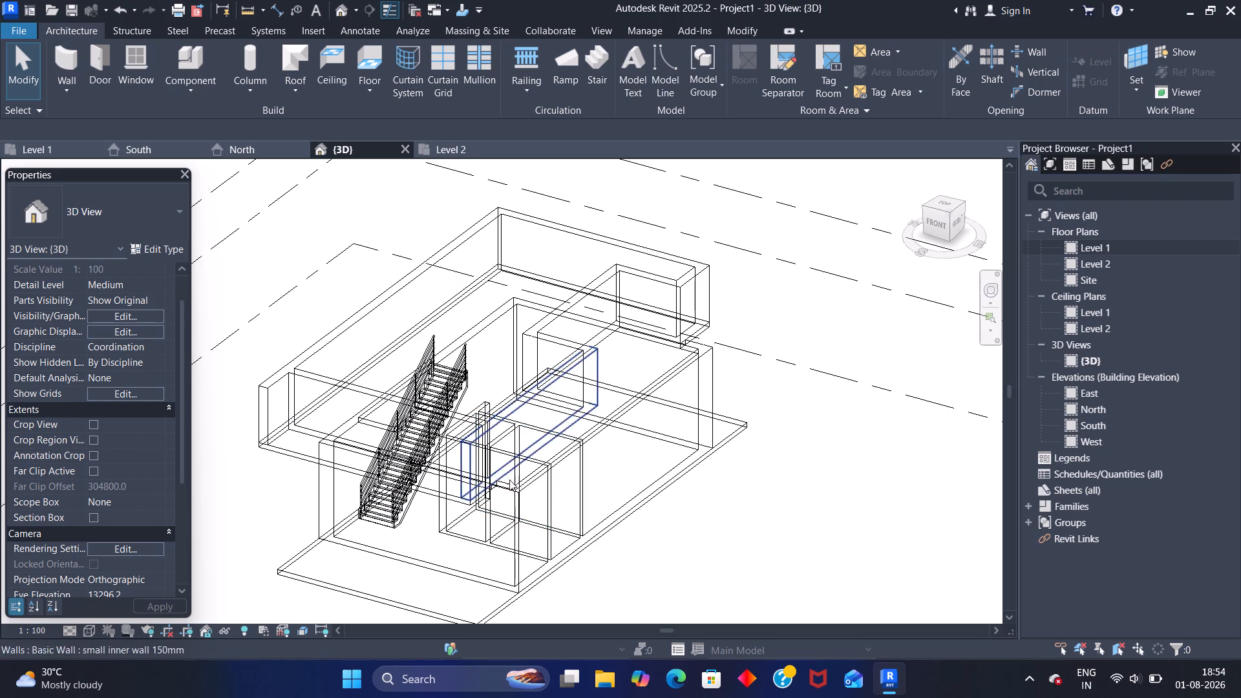
scroll(412, 534, "up", 14)
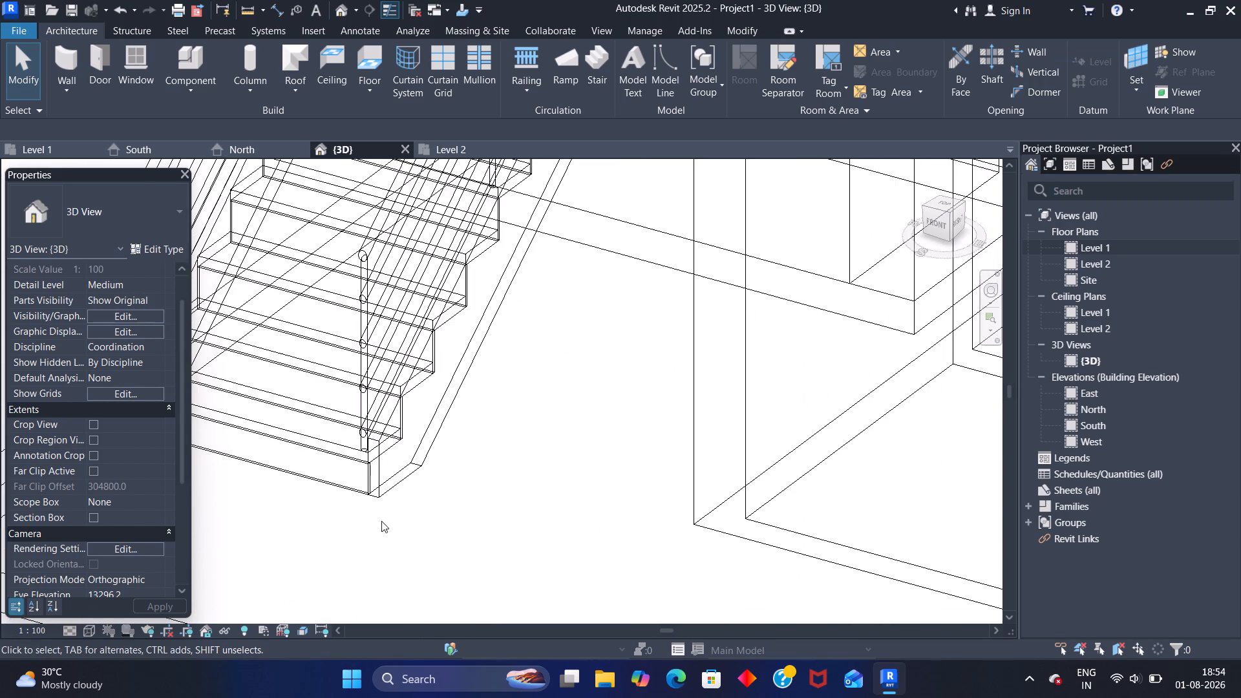
scroll(381, 520, "down", 10)
scroll(434, 512, "down", 2)
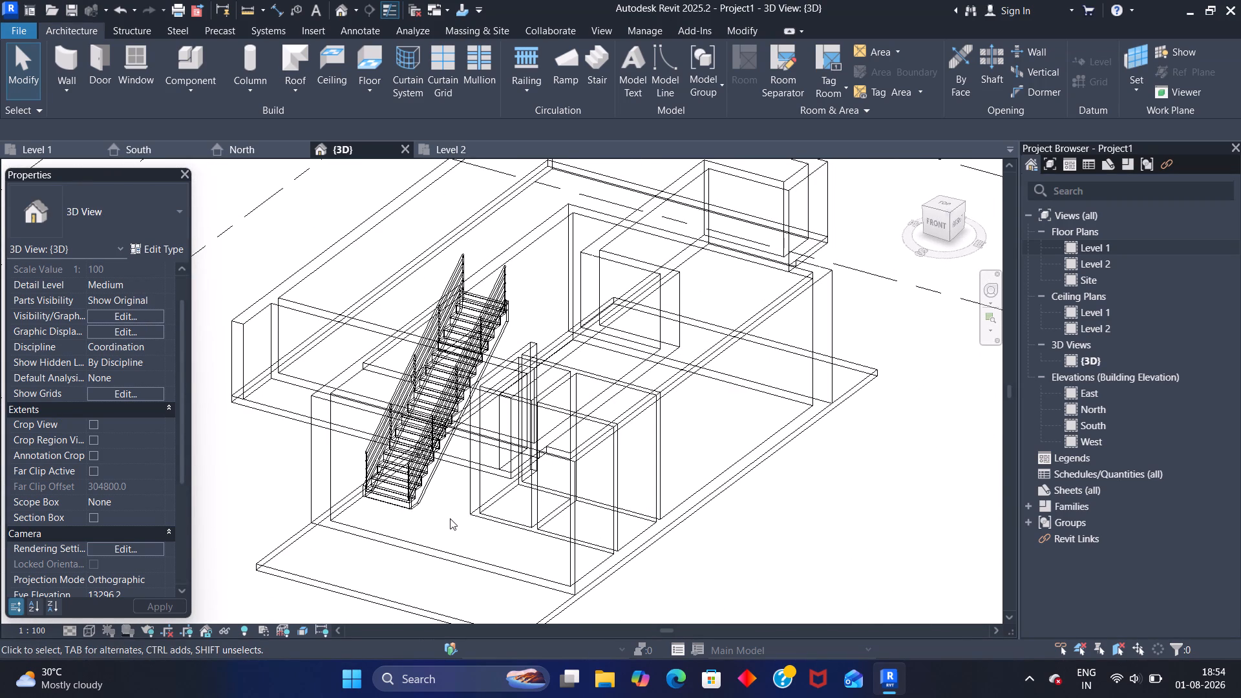
middle_click_drag(794, 505, 720, 513)
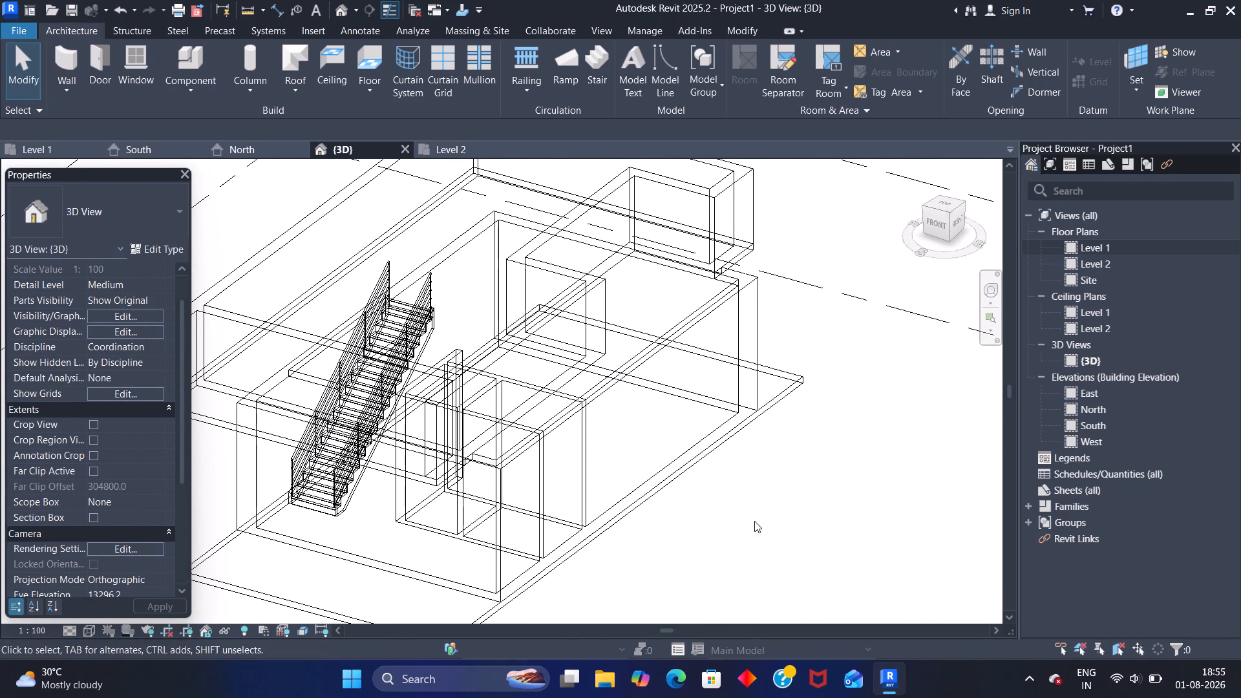
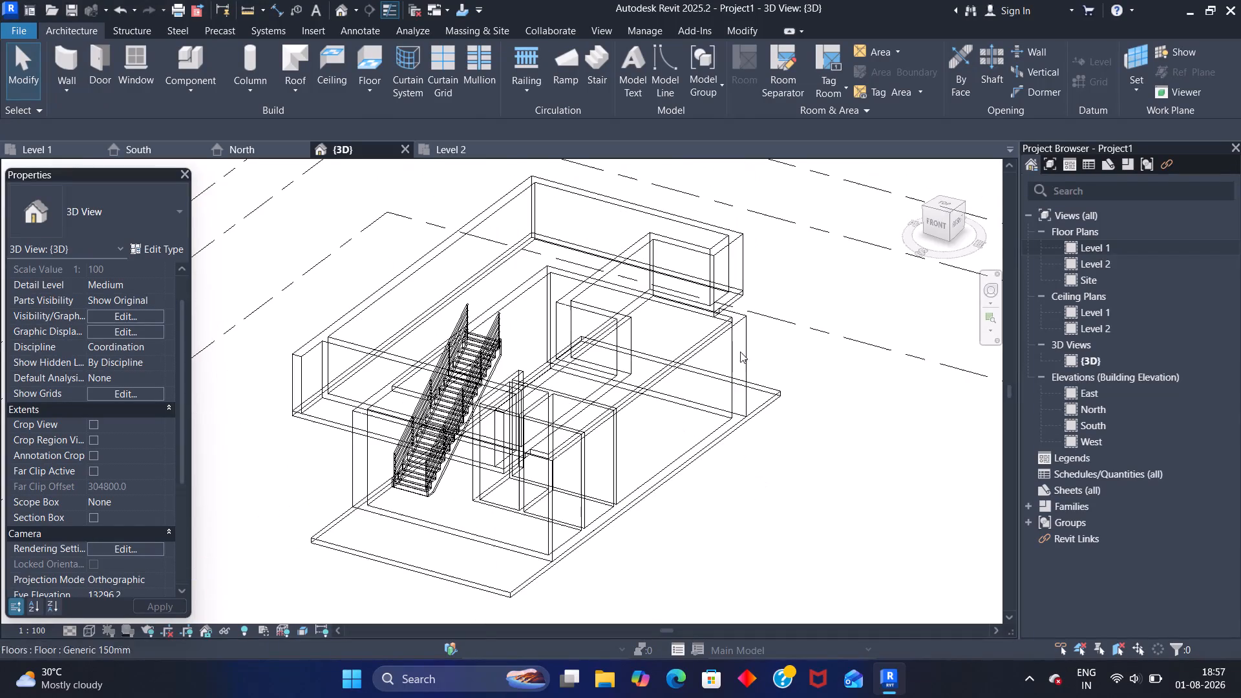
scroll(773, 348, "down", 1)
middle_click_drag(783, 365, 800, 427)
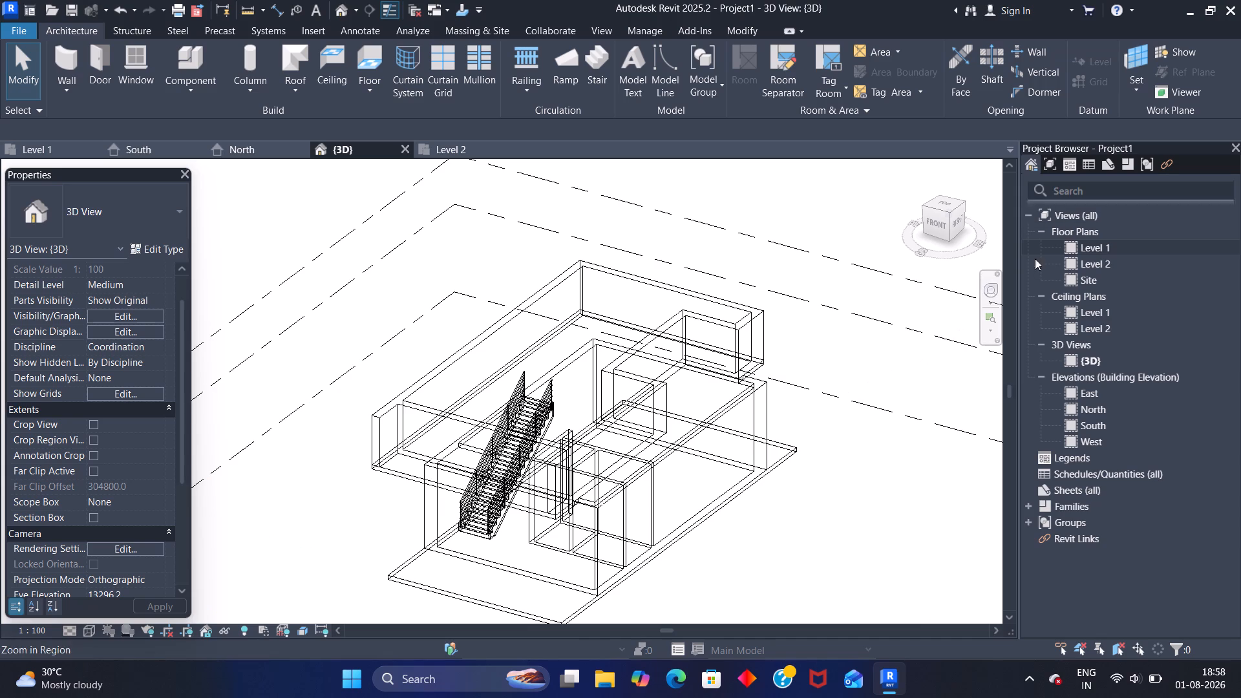
Minimize Revit to show the Windows desktop, and open Windows Start.
left_click(1186, 11)
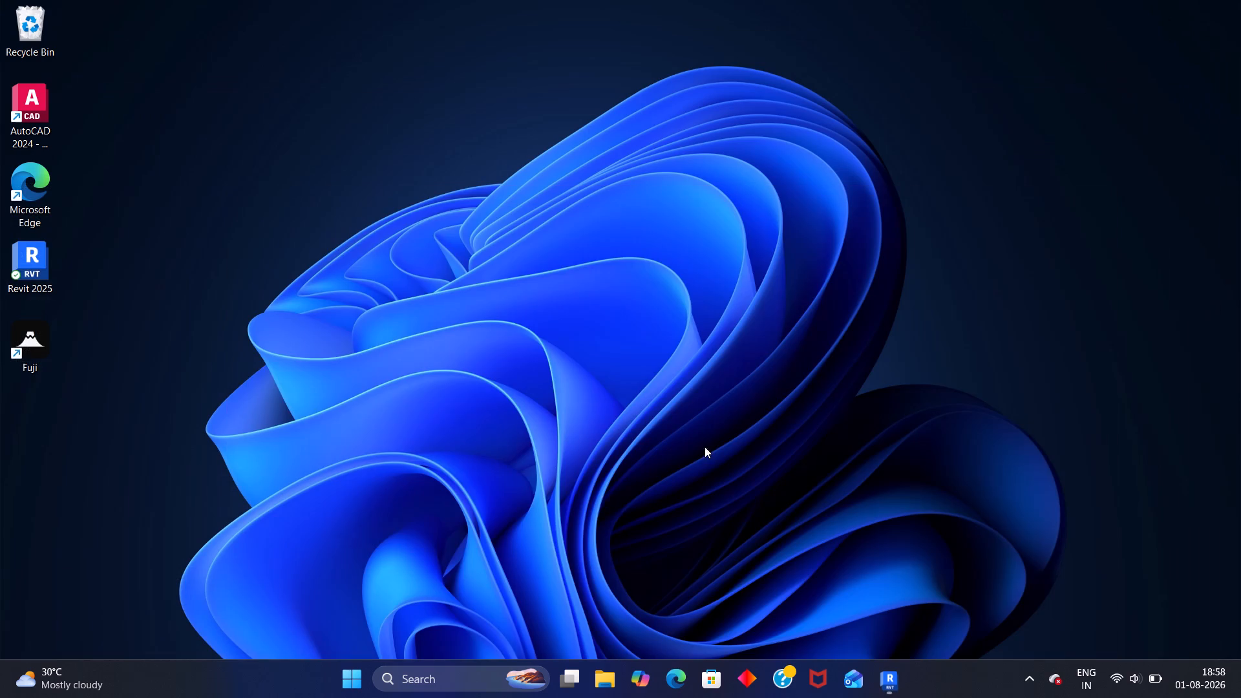
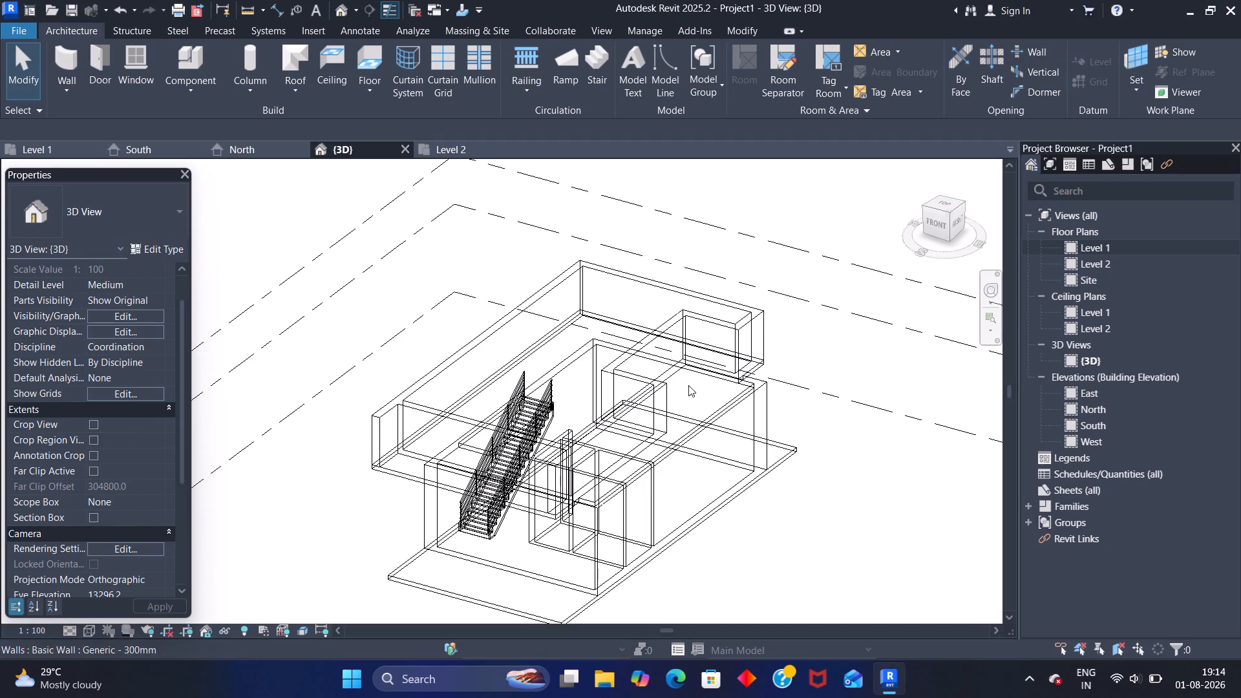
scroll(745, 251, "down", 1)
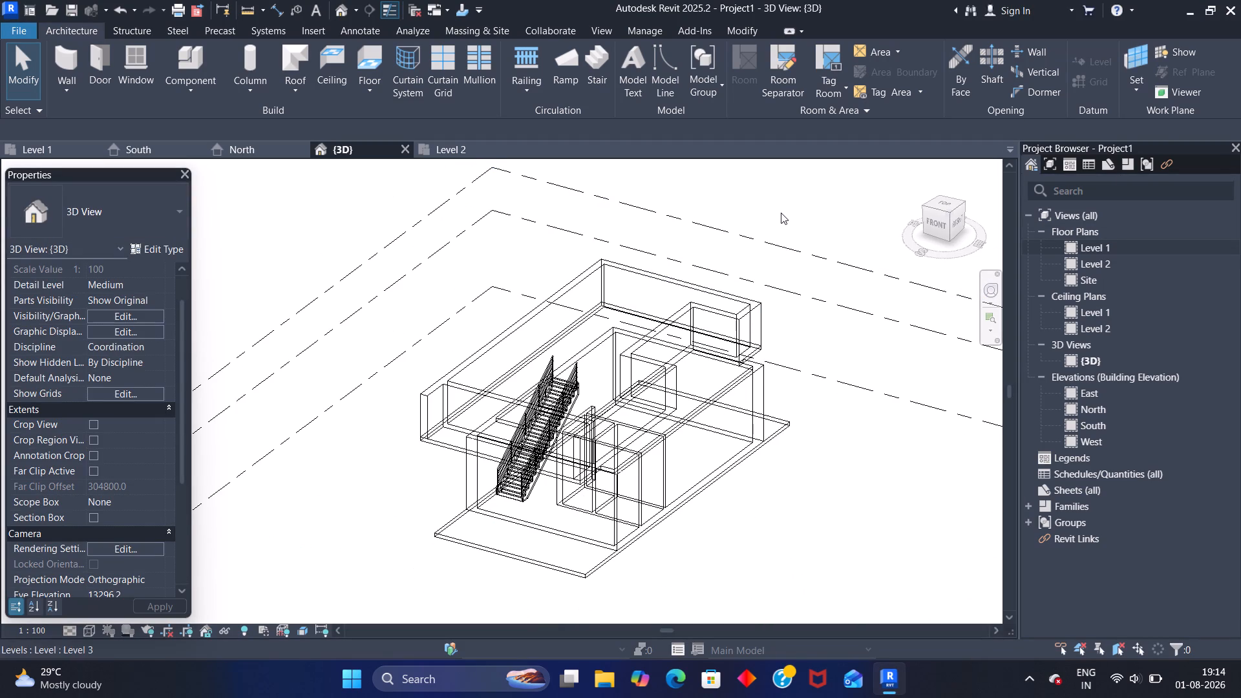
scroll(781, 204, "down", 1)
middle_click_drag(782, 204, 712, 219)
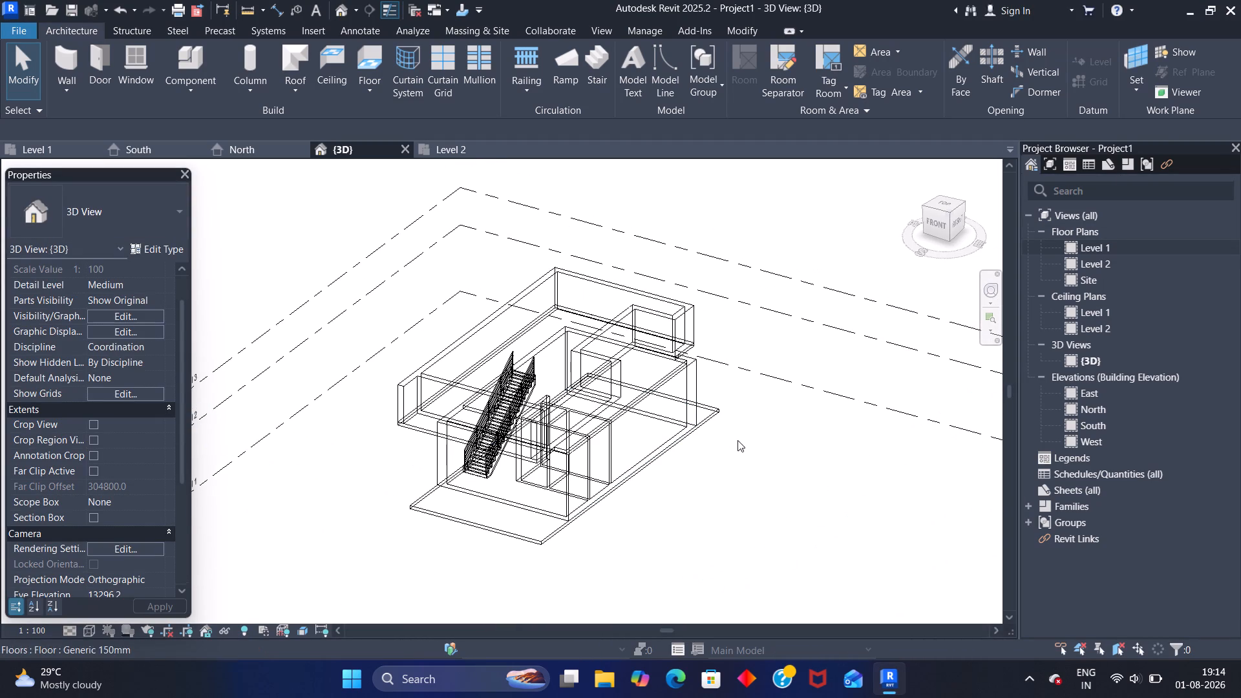
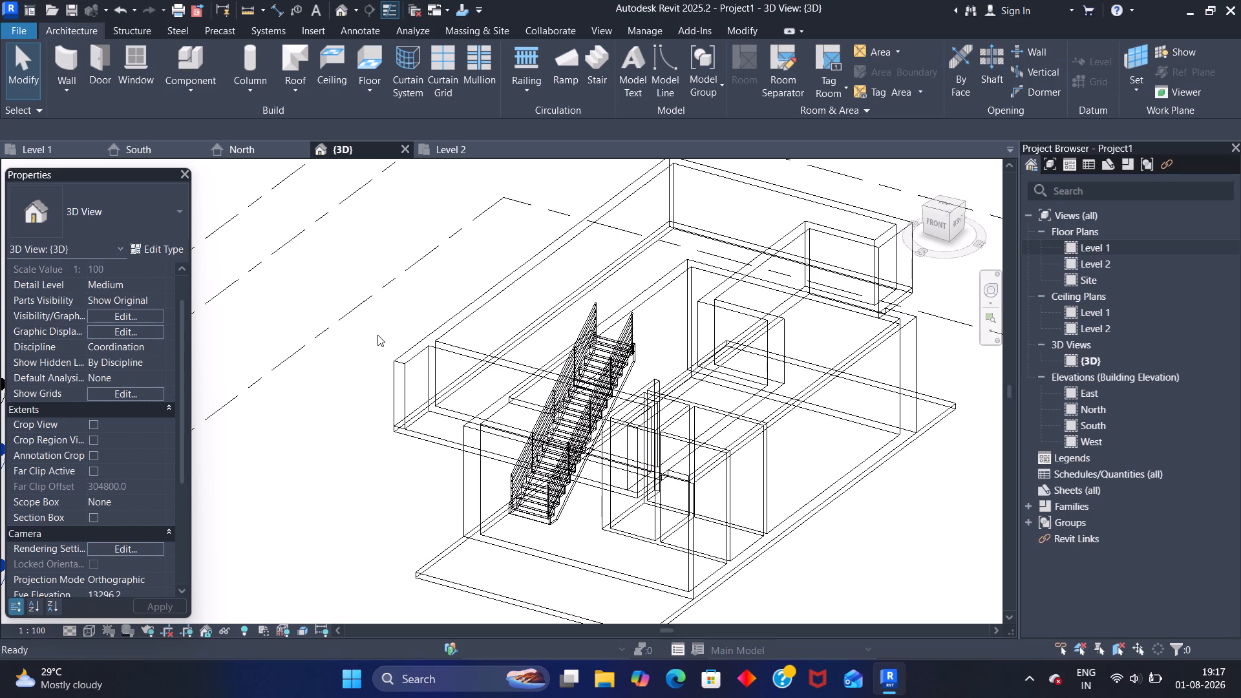
Switch from the 3D view to the Level 2 floor plan to inspect the walls and floor around the stair.
left_click(459, 147)
scroll(508, 306, "up", 6)
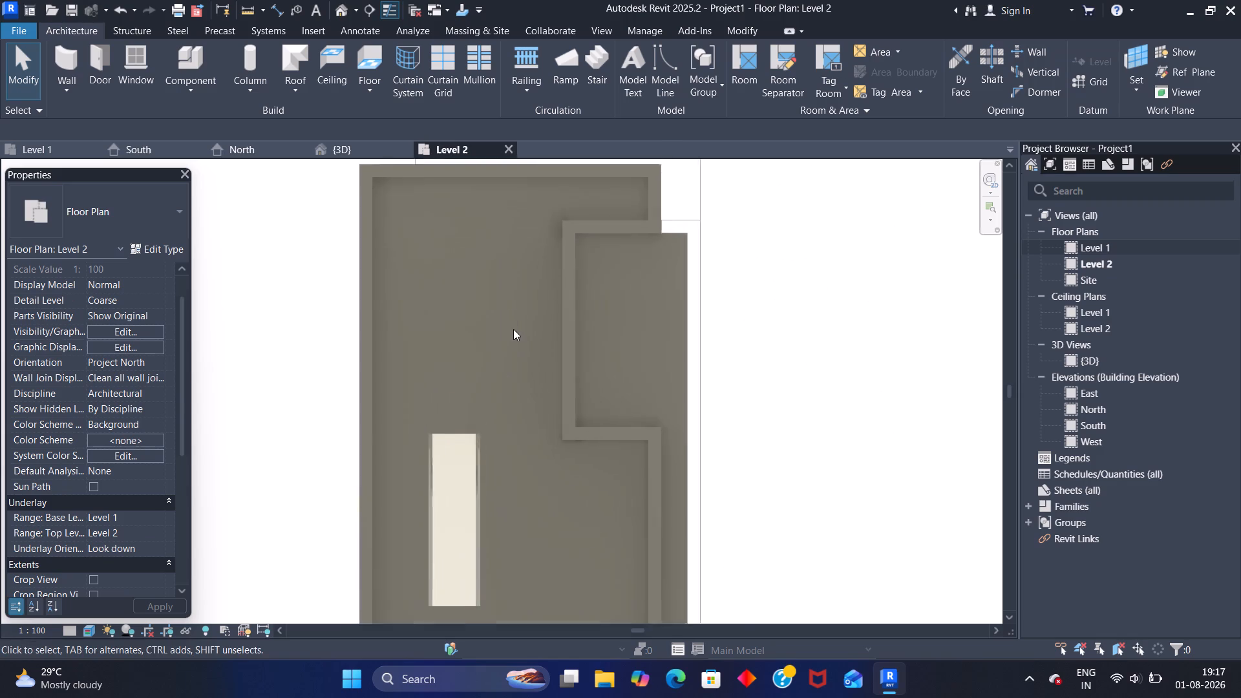
scroll(513, 329, "up", 1)
scroll(478, 359, "down", 4)
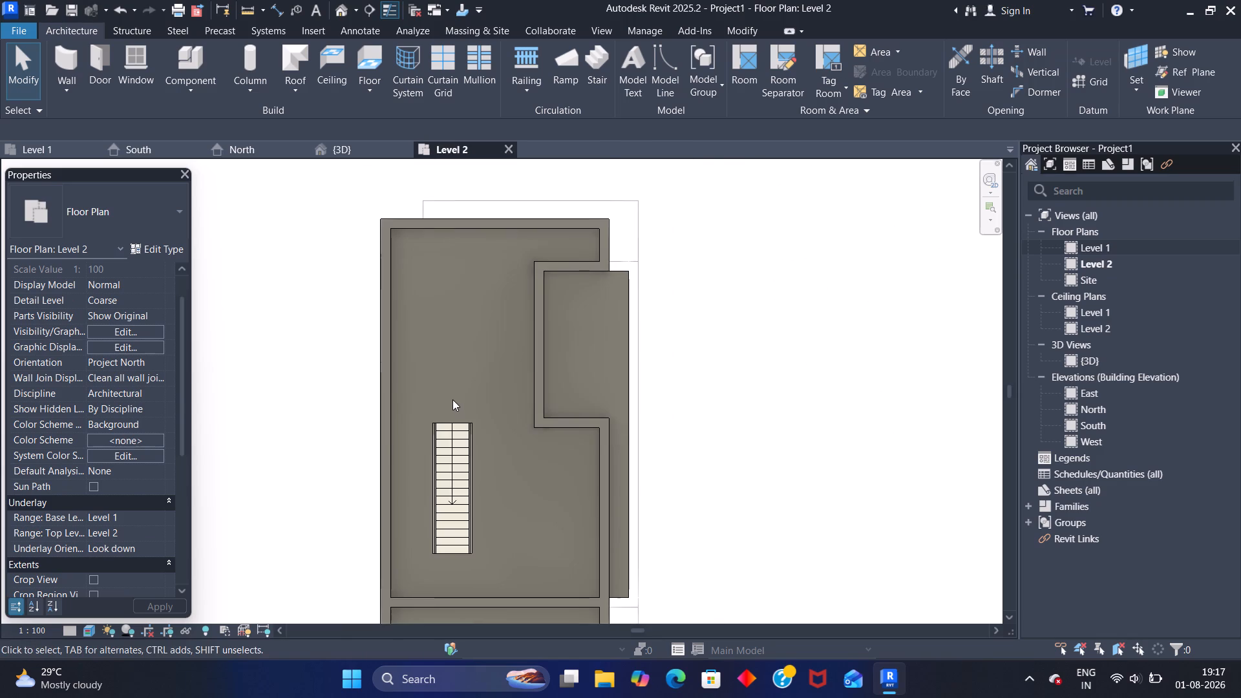
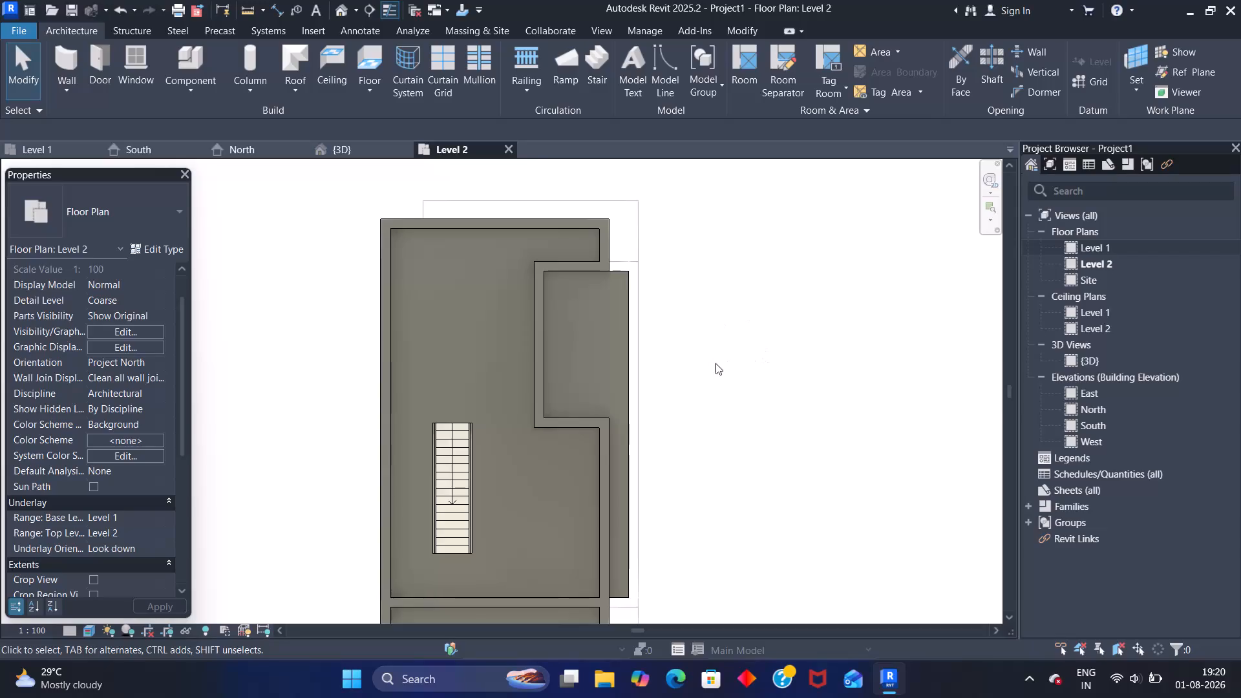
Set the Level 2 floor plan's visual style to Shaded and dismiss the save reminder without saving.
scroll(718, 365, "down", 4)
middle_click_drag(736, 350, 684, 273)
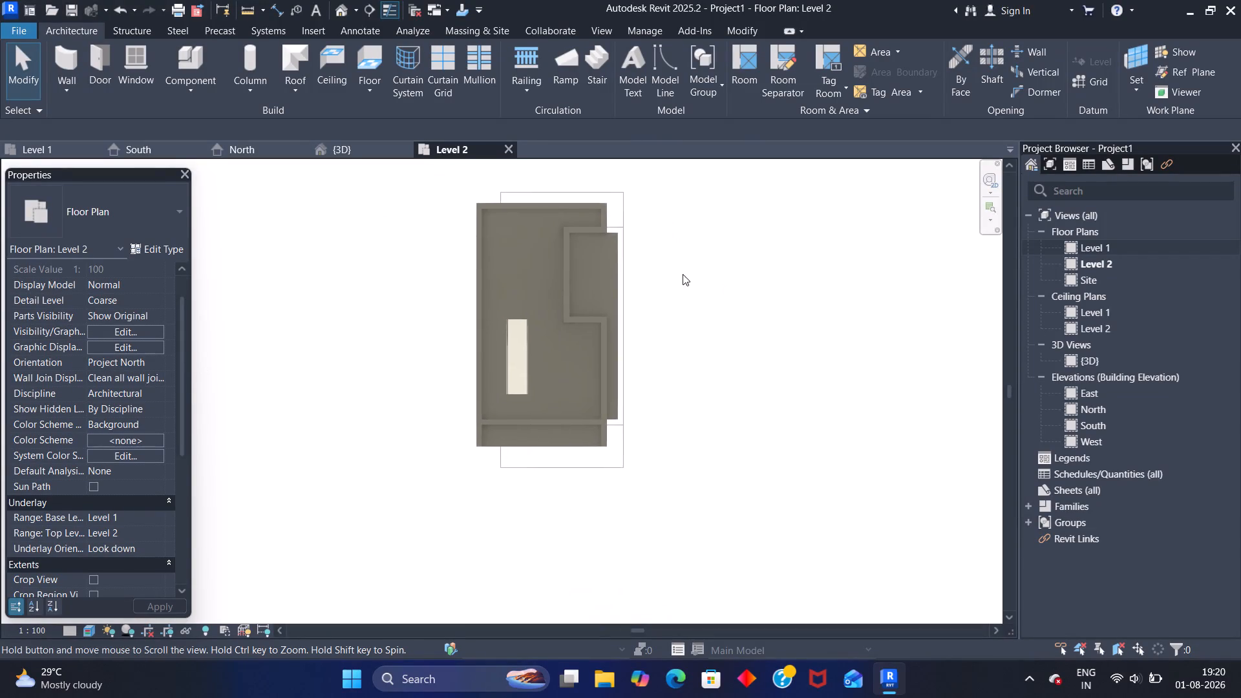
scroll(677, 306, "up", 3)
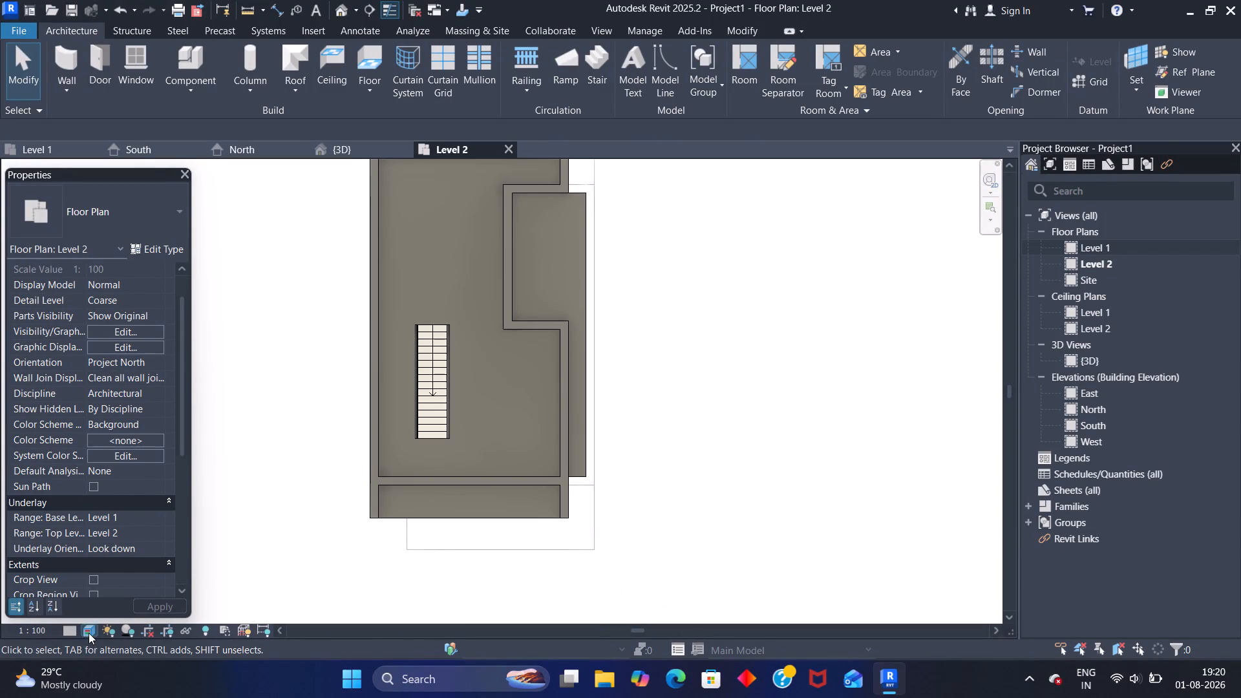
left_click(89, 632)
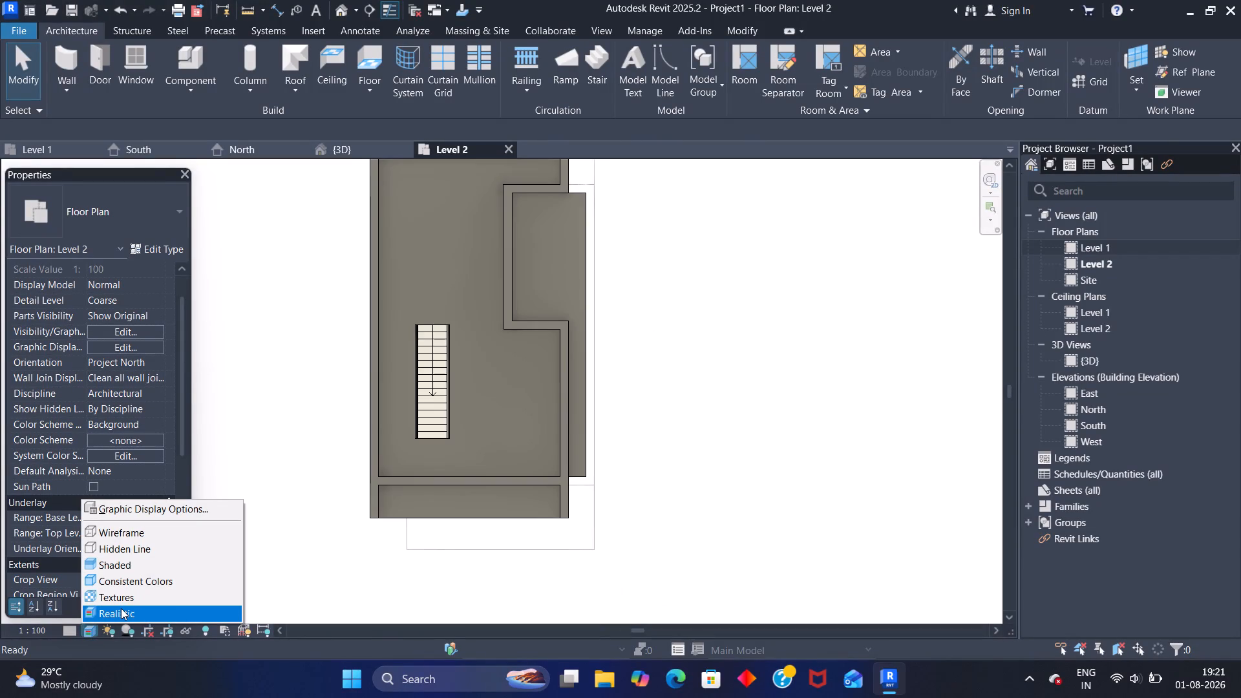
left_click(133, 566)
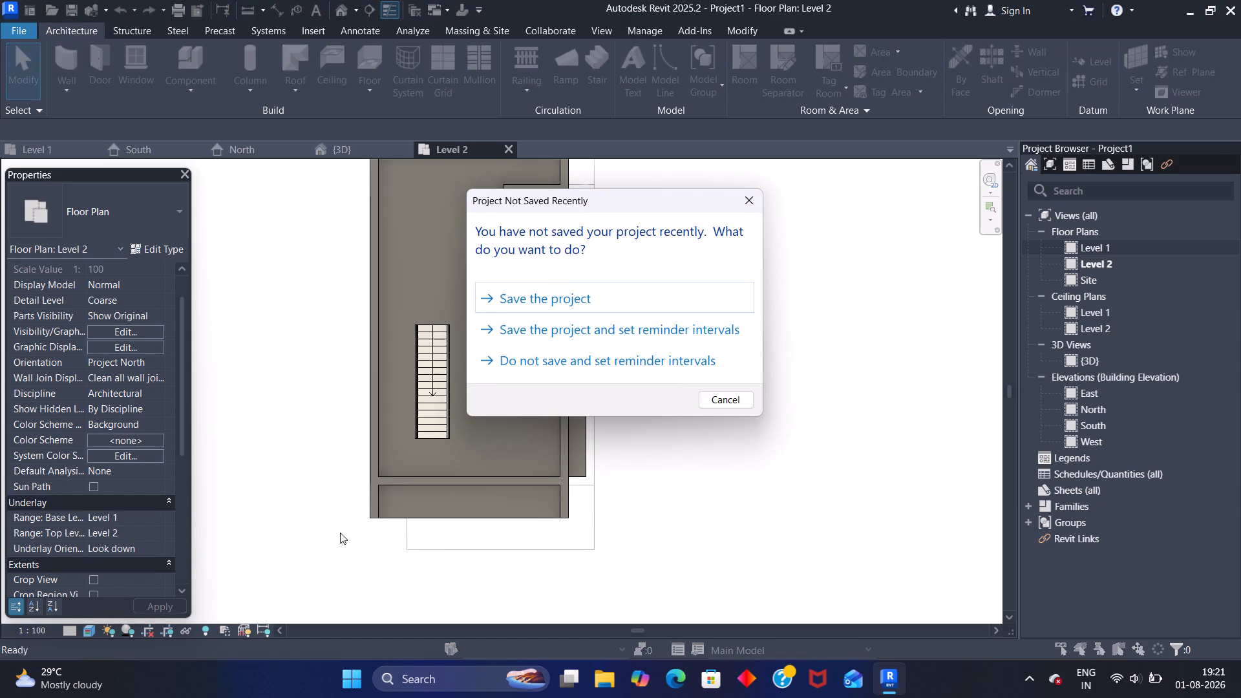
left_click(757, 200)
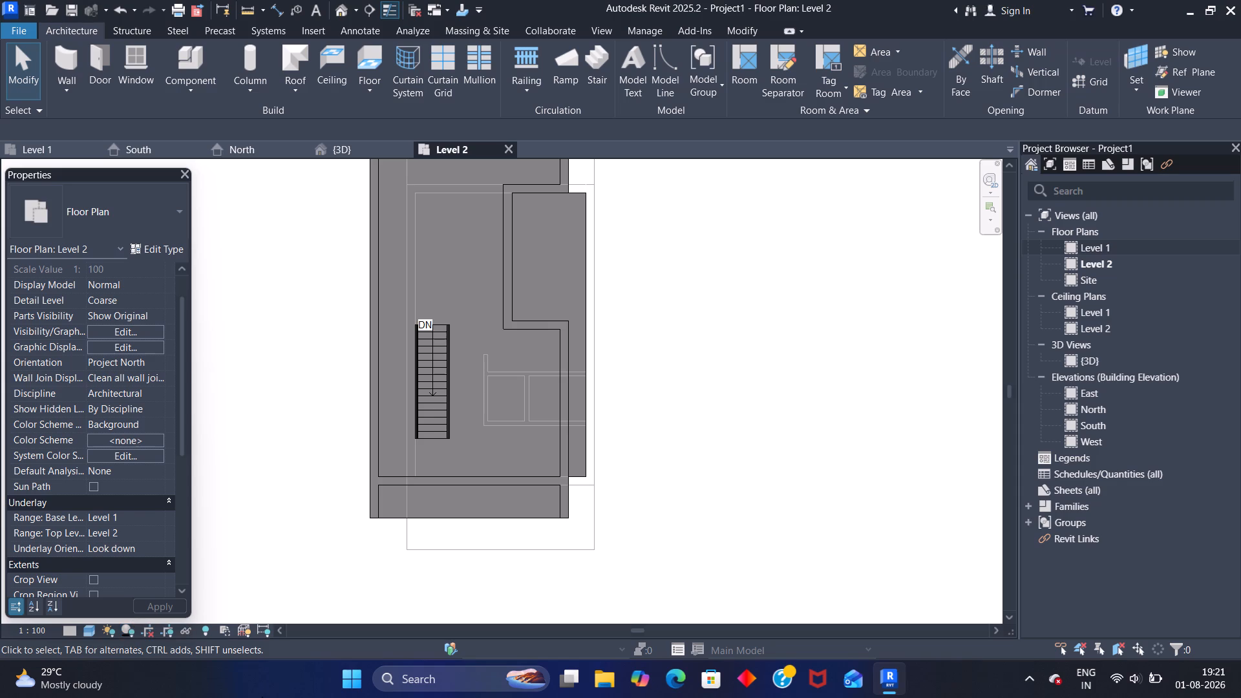
Set the Level 2 plan's underlay base level range to None.
left_click(140, 516)
left_click(158, 514)
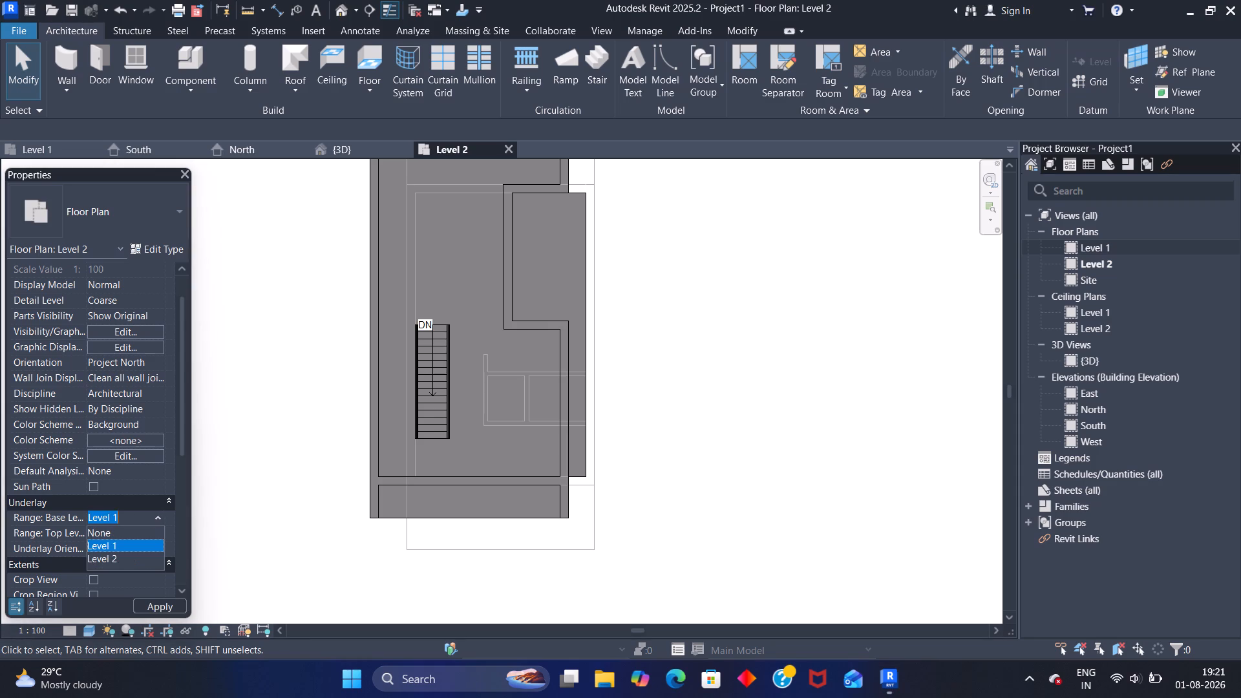
left_click(141, 531)
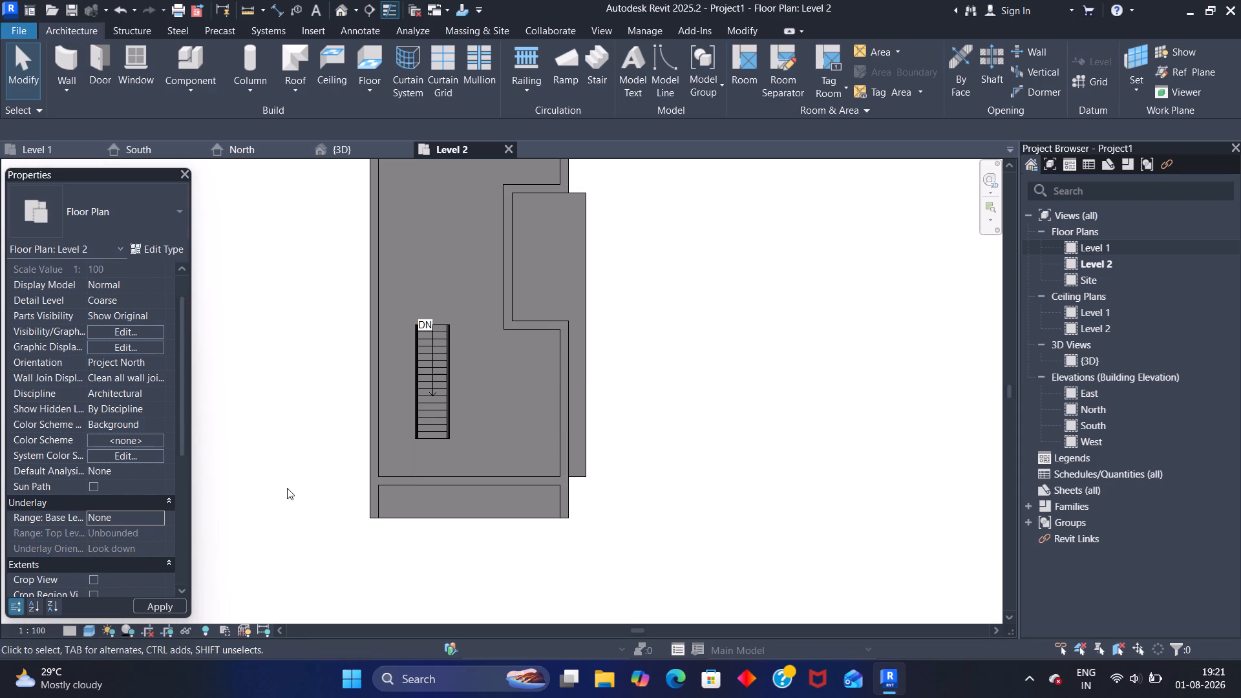
Set the Level 2 plan's visual style to Wireframe.
scroll(323, 472, "down", 1)
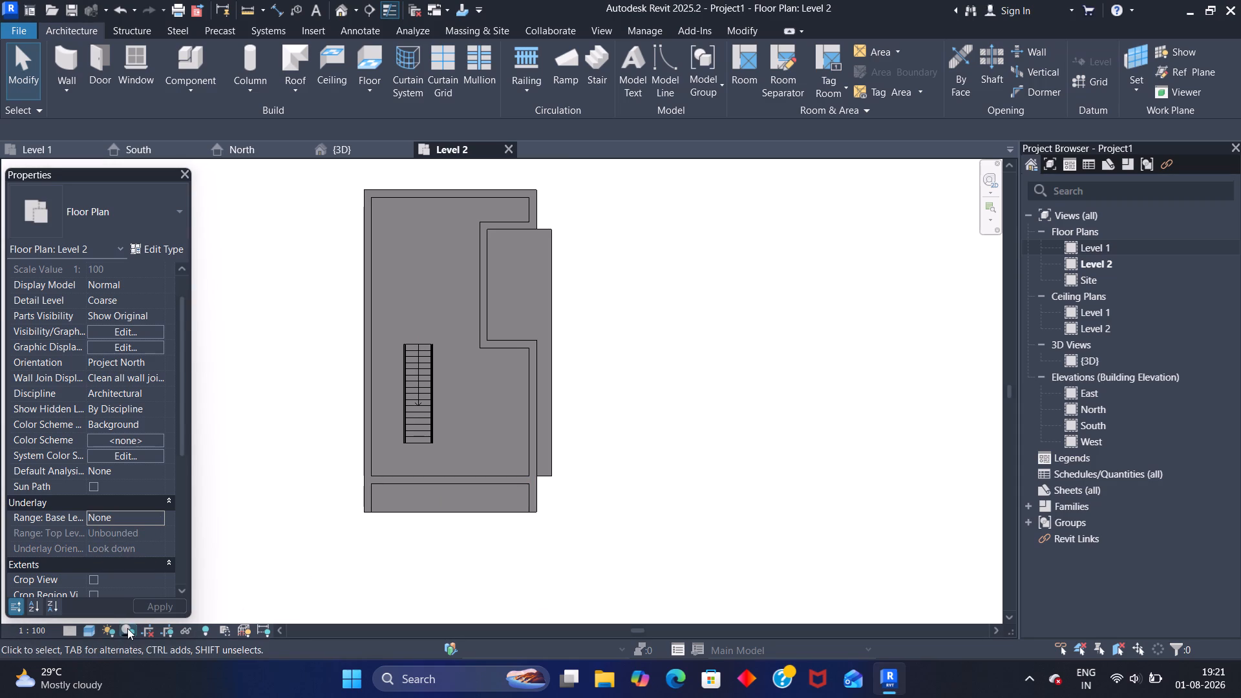
left_click(87, 629)
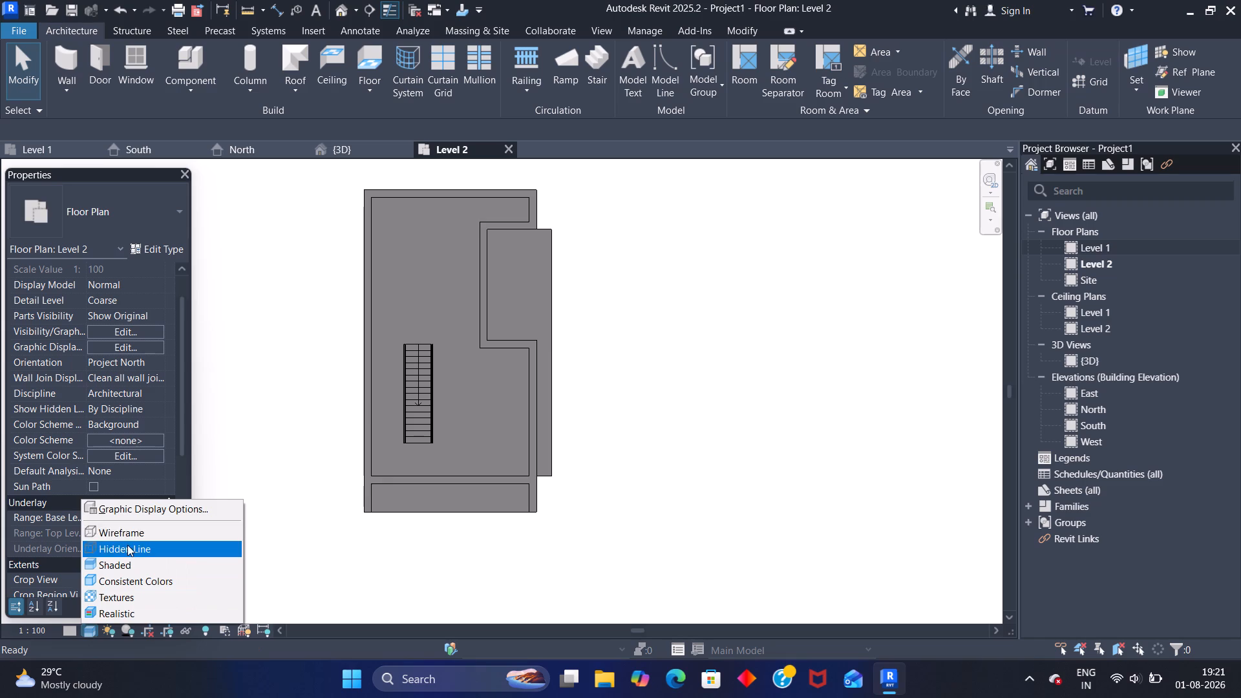
left_click(133, 534)
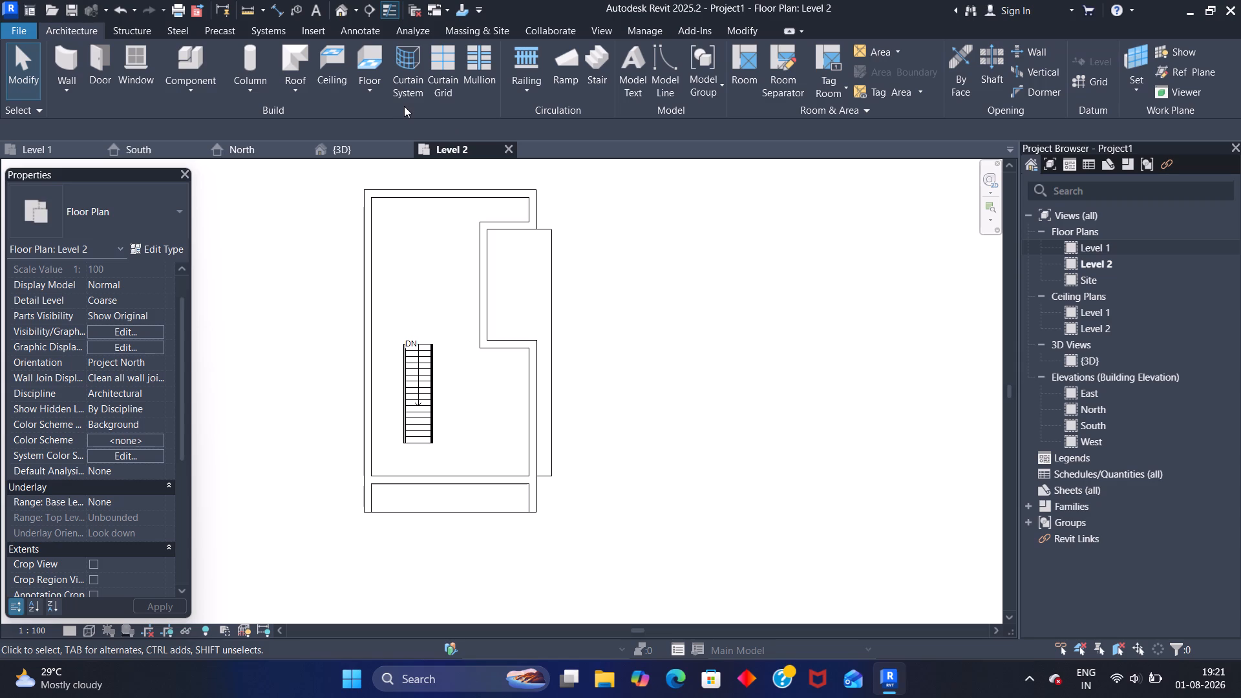
Set up a straight-line wall of type small inner wall 150mm with its location line on Finish Face: Interior.
left_click(72, 56)
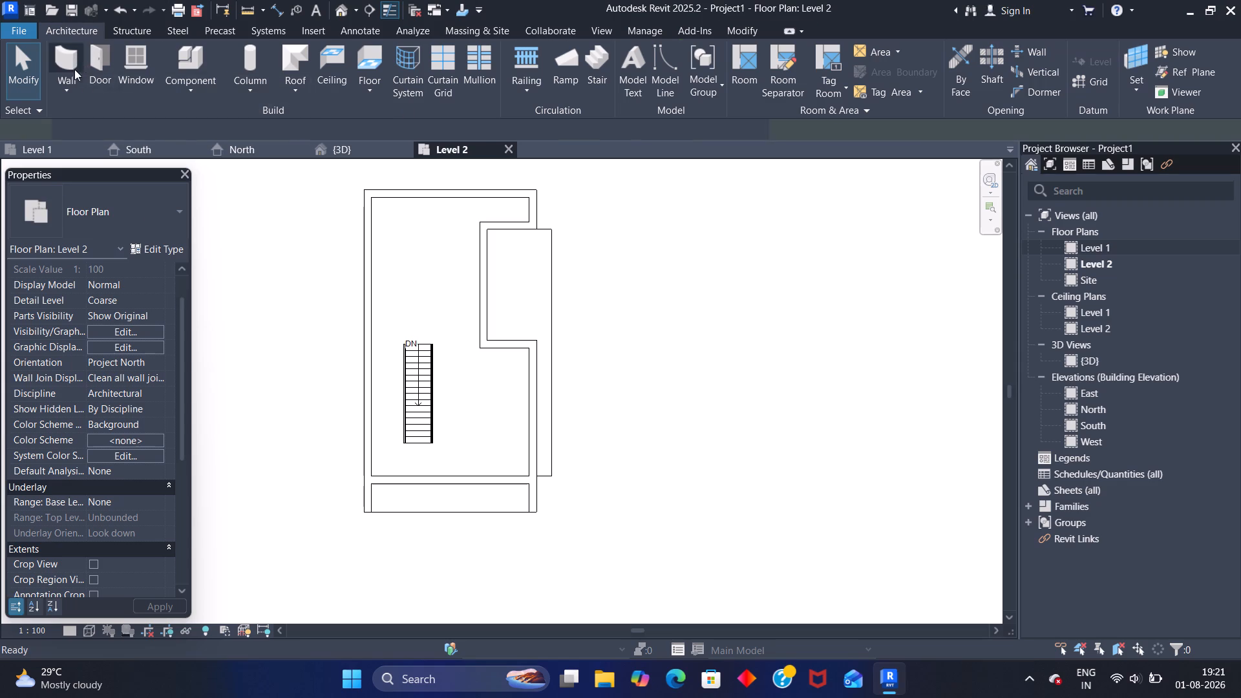
left_click(173, 206)
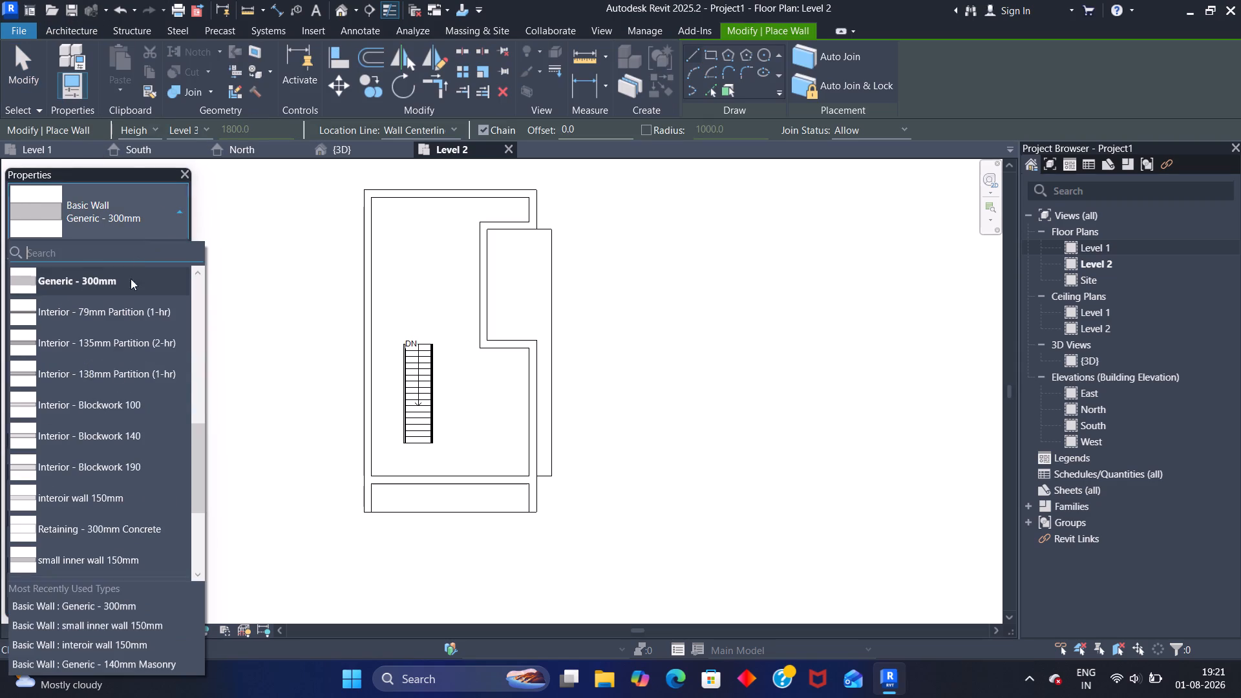
left_click(105, 555)
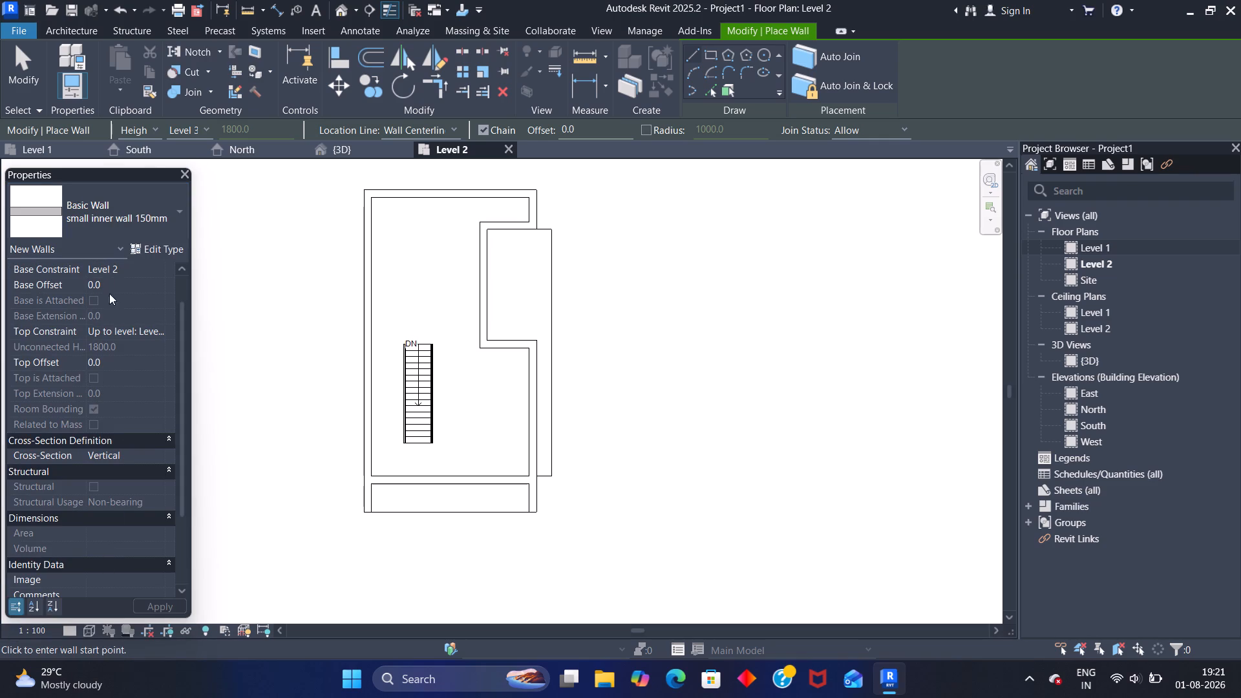
left_click(142, 335)
left_click(159, 333)
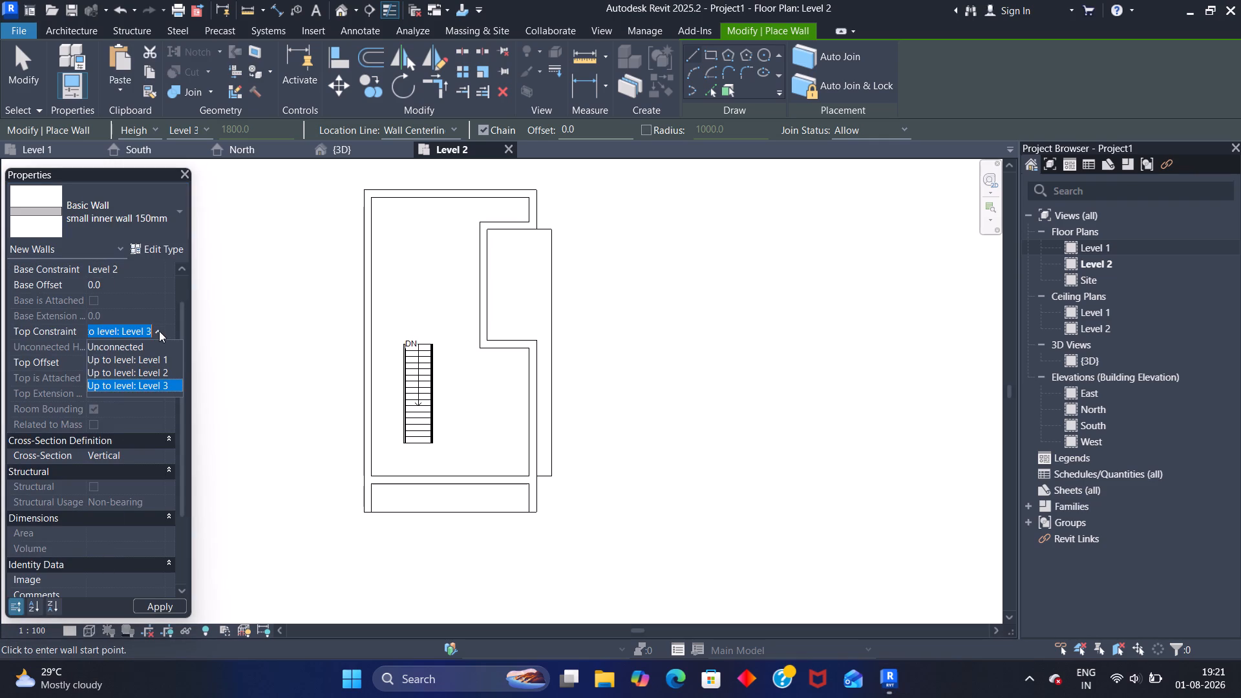
left_click(161, 330)
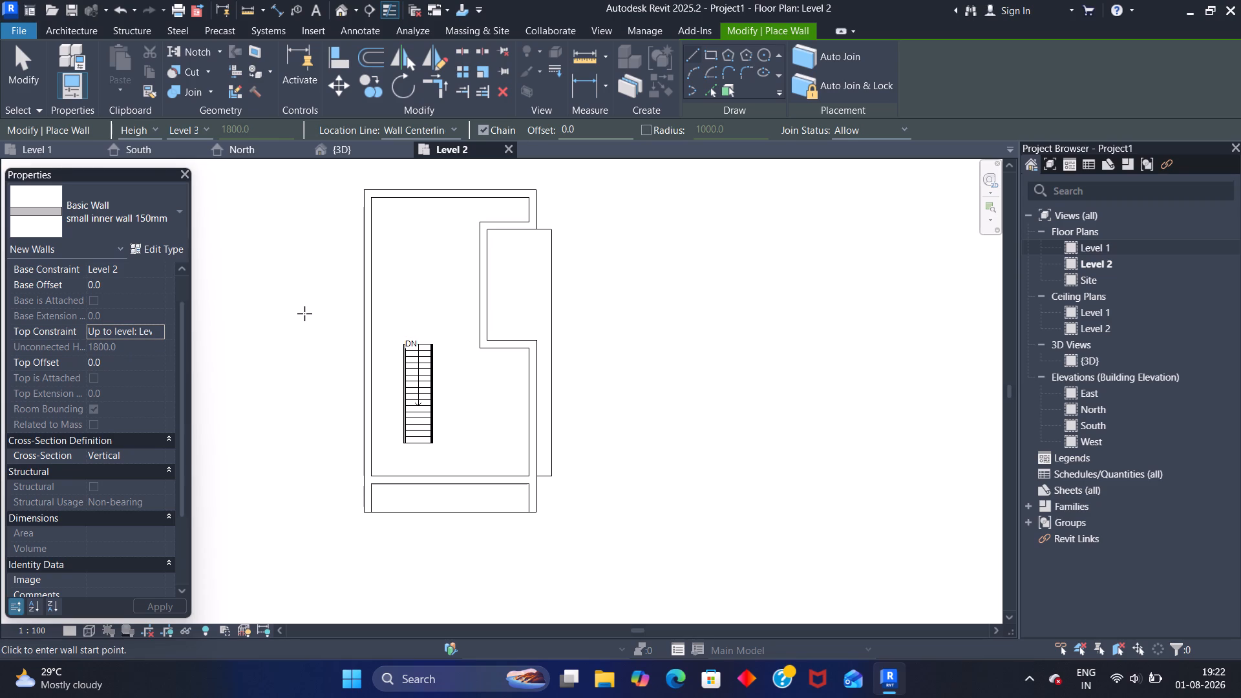
left_click(698, 54)
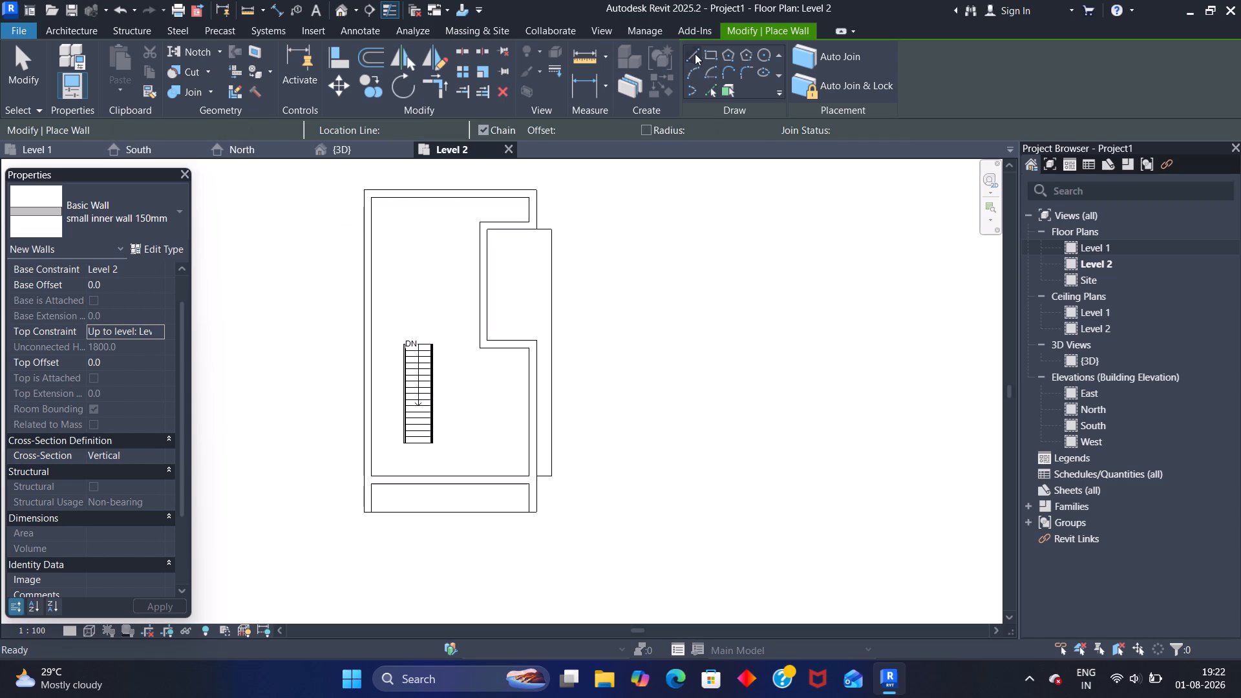
left_click(690, 57)
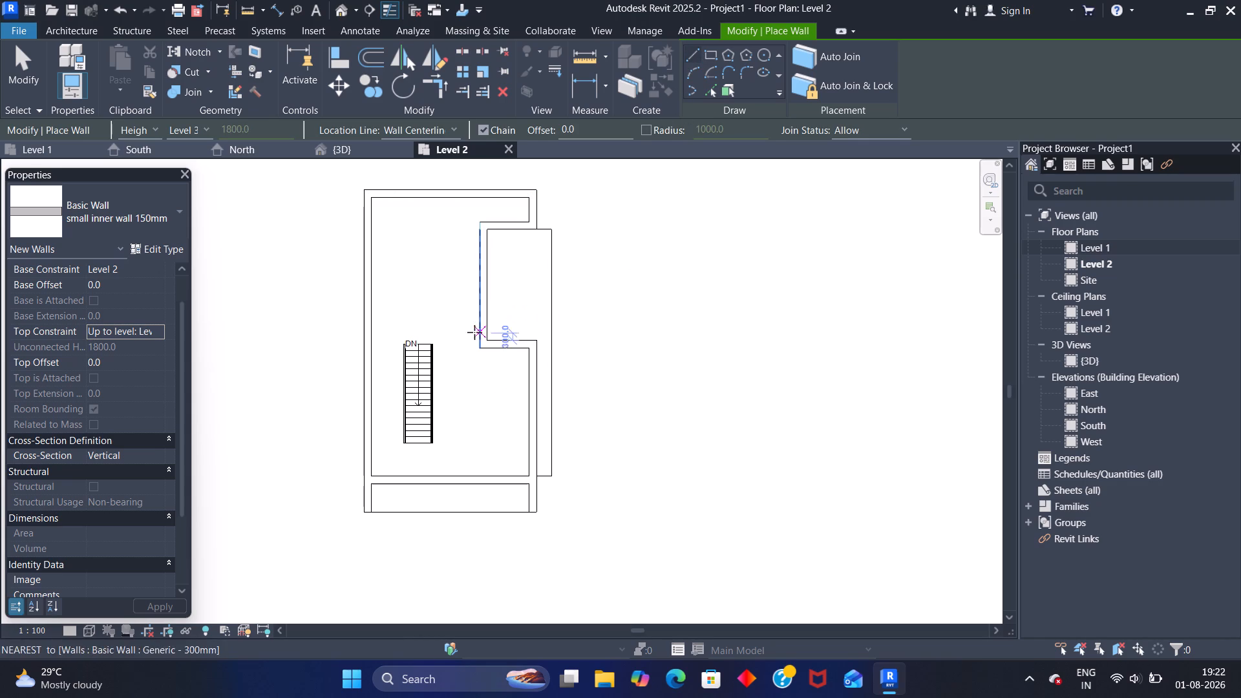
scroll(480, 220, "up", 2)
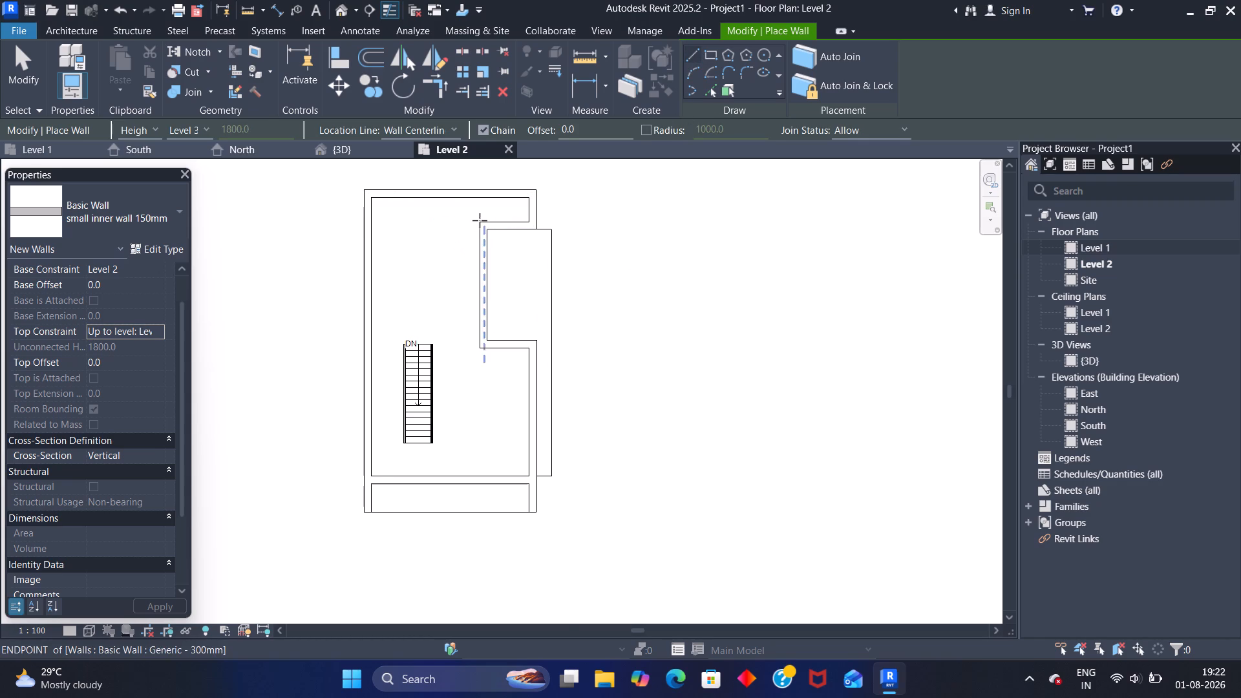
scroll(480, 220, "up", 5)
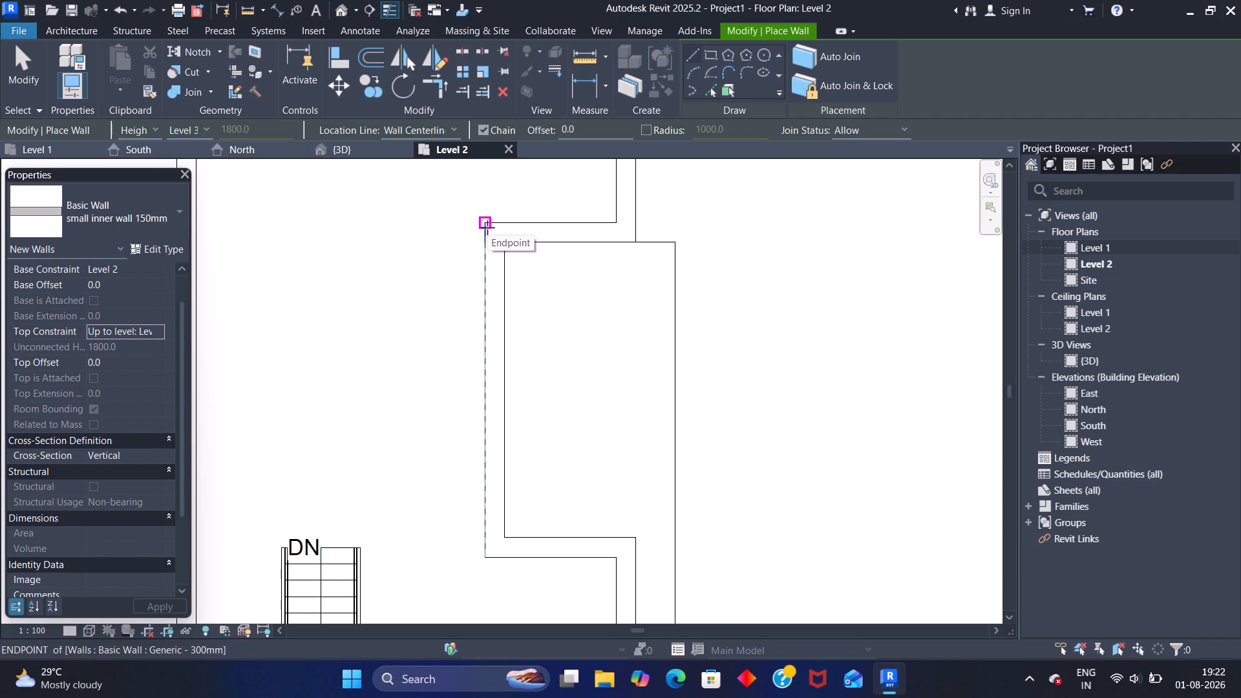
left_click(450, 129)
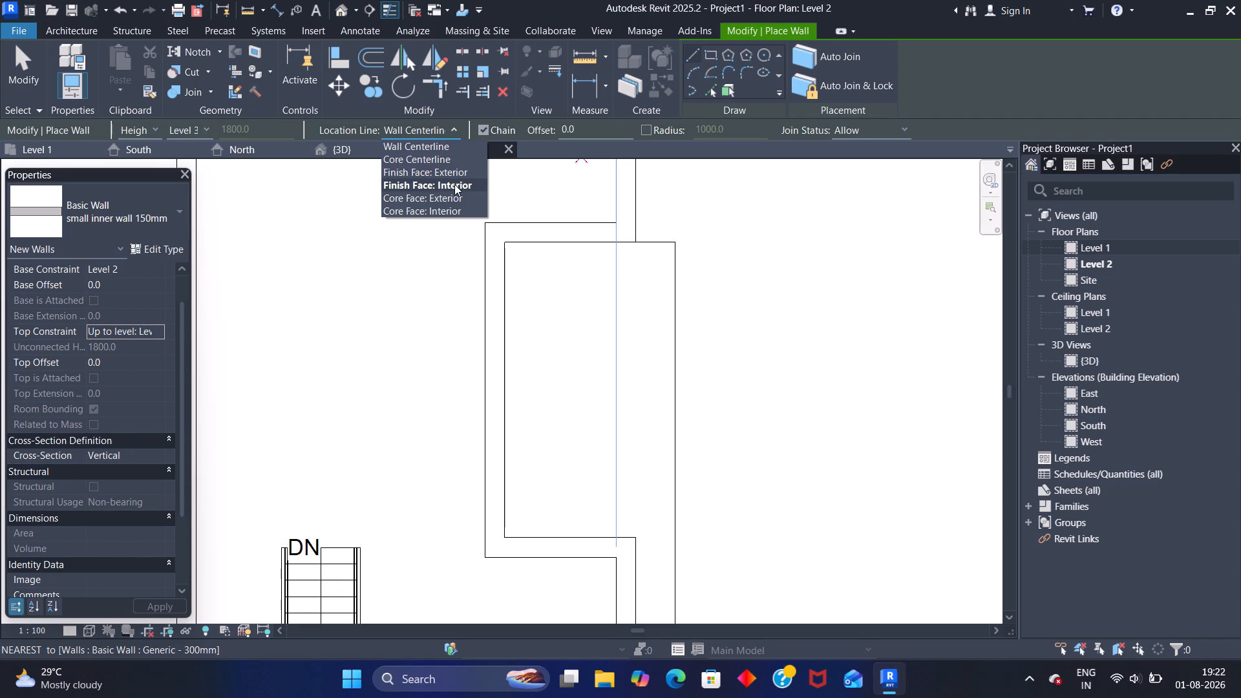
left_click(454, 184)
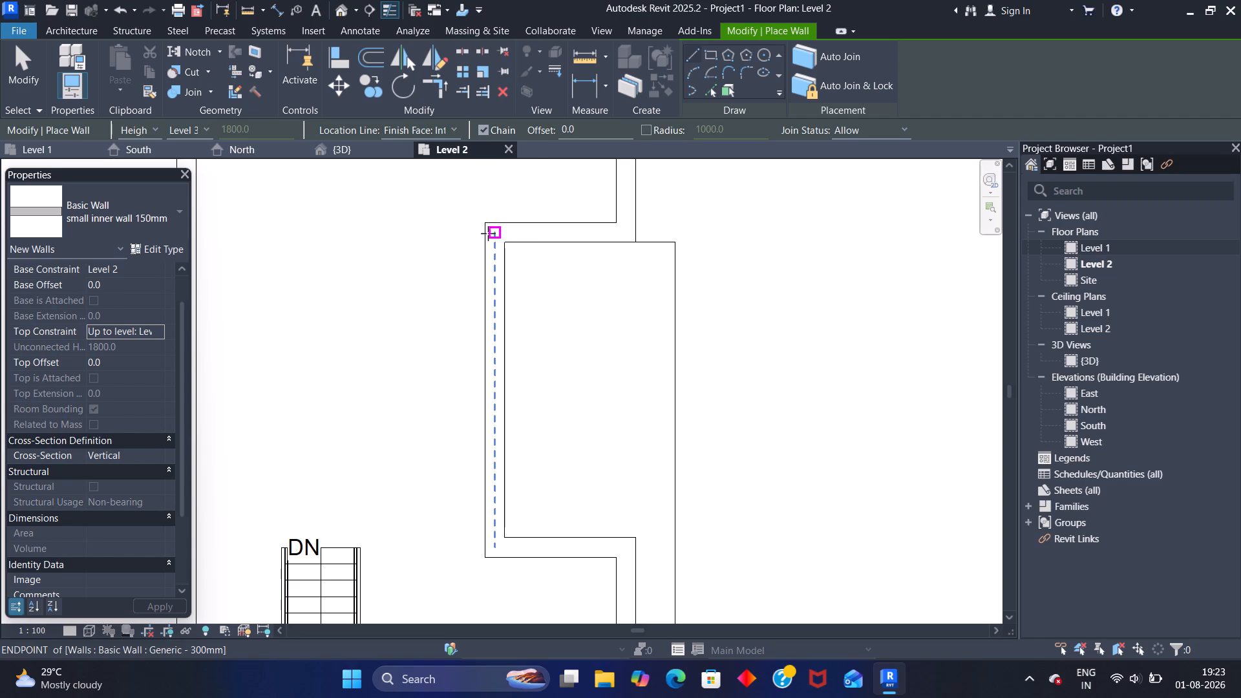
Draw a small inner wall from the recess's north-west corner straight north to the exterior wall, flipped to the line's east side.
scroll(506, 164, "up", 1)
scroll(485, 221, "up", 5)
left_click(471, 214)
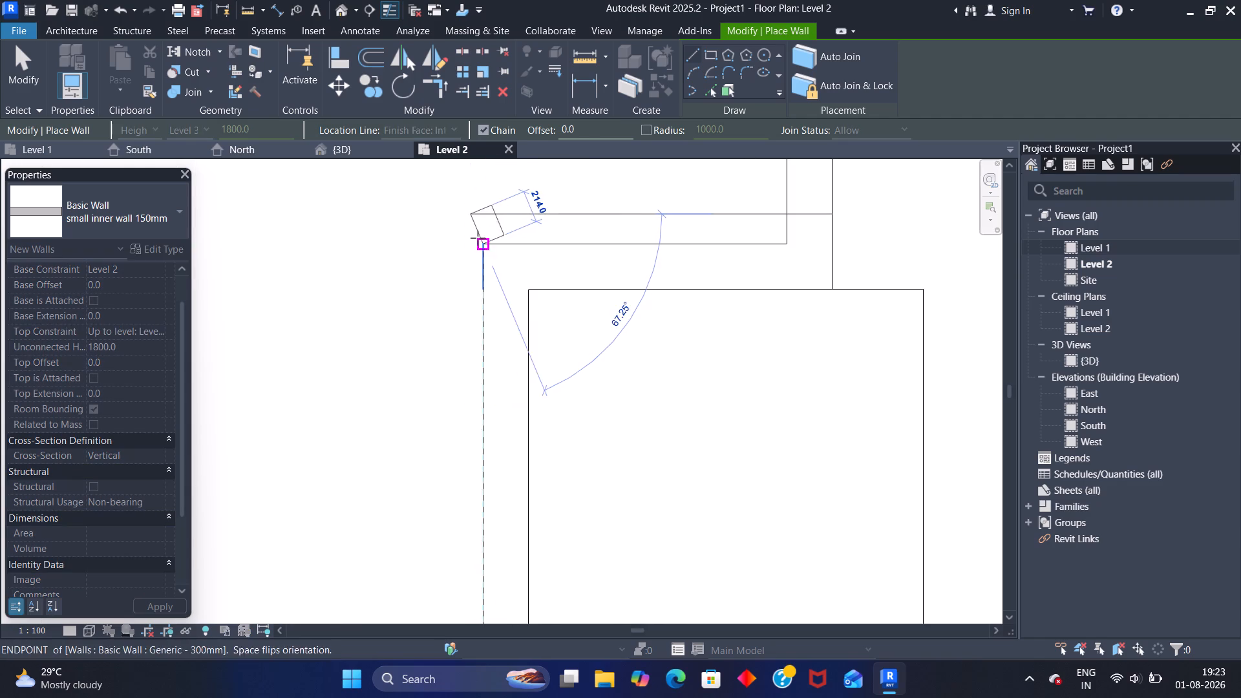
key("Escape")
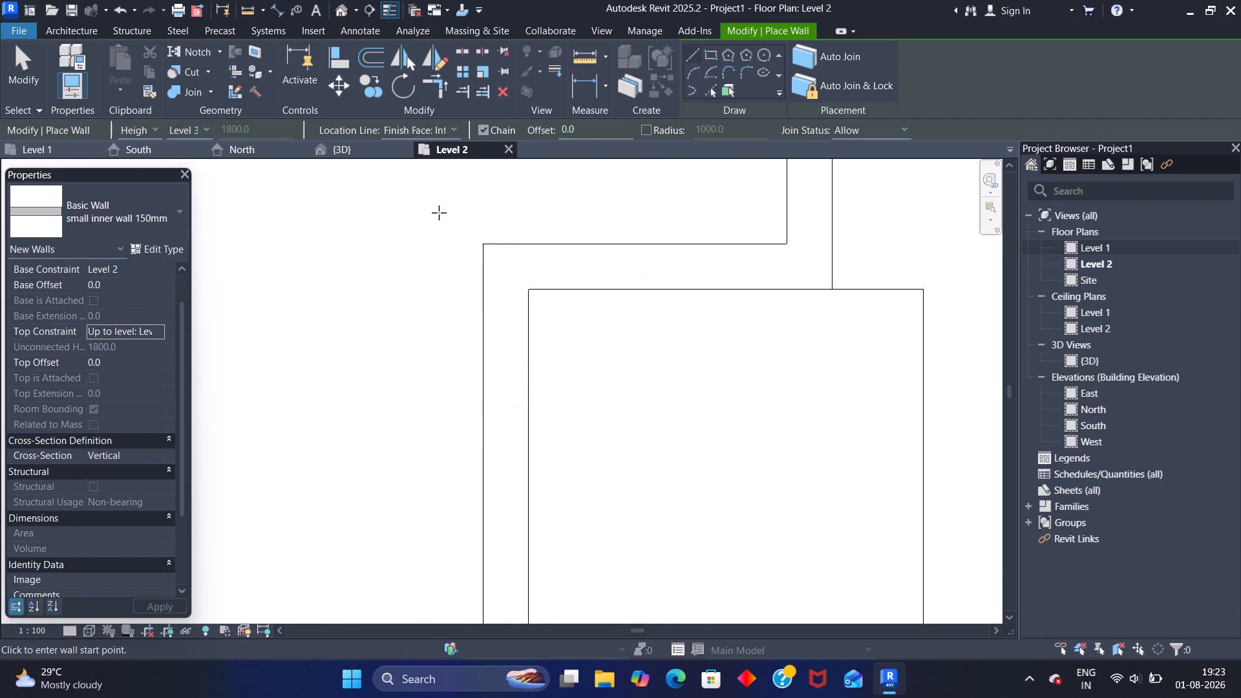
scroll(441, 212, "up", 2)
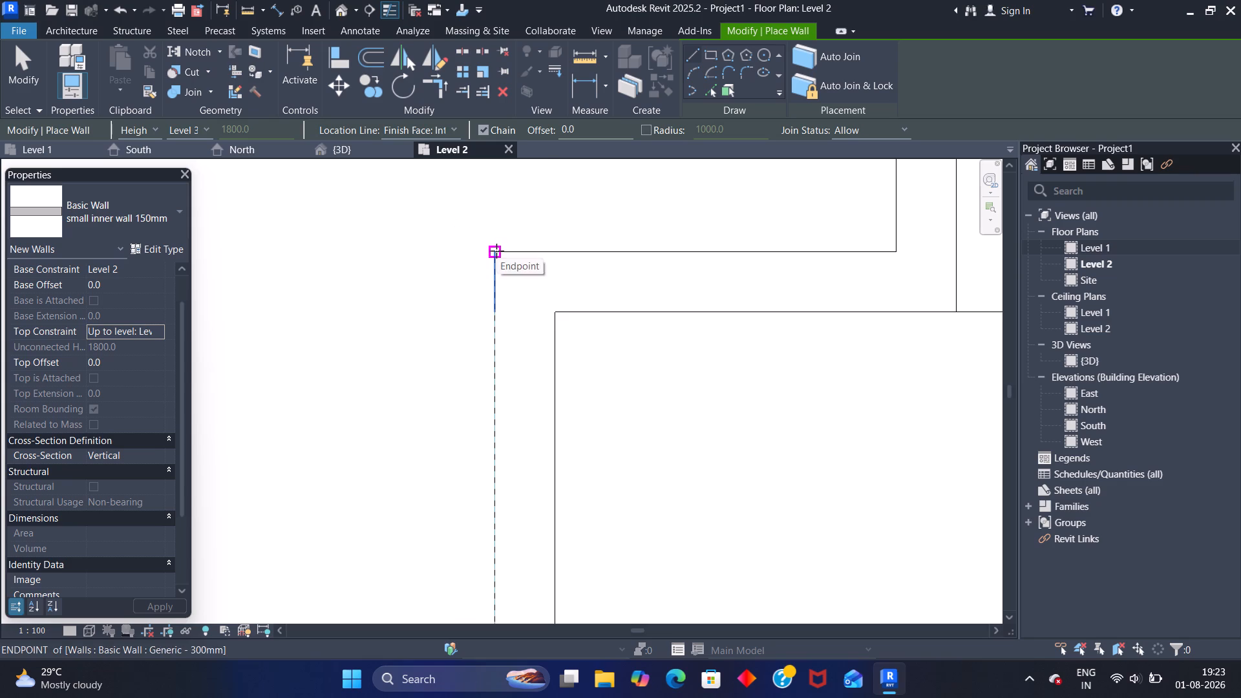
left_click(496, 251)
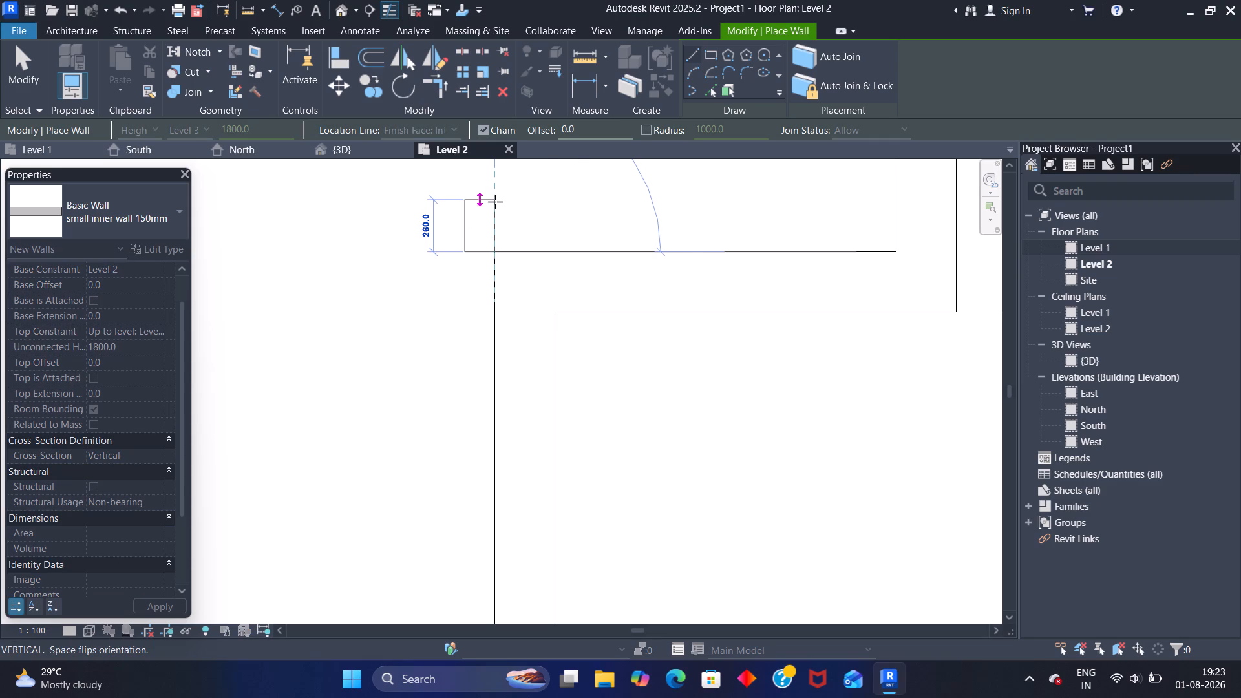
key("space")
scroll(495, 201, "down", 5)
middle_click_drag(499, 196, 501, 196)
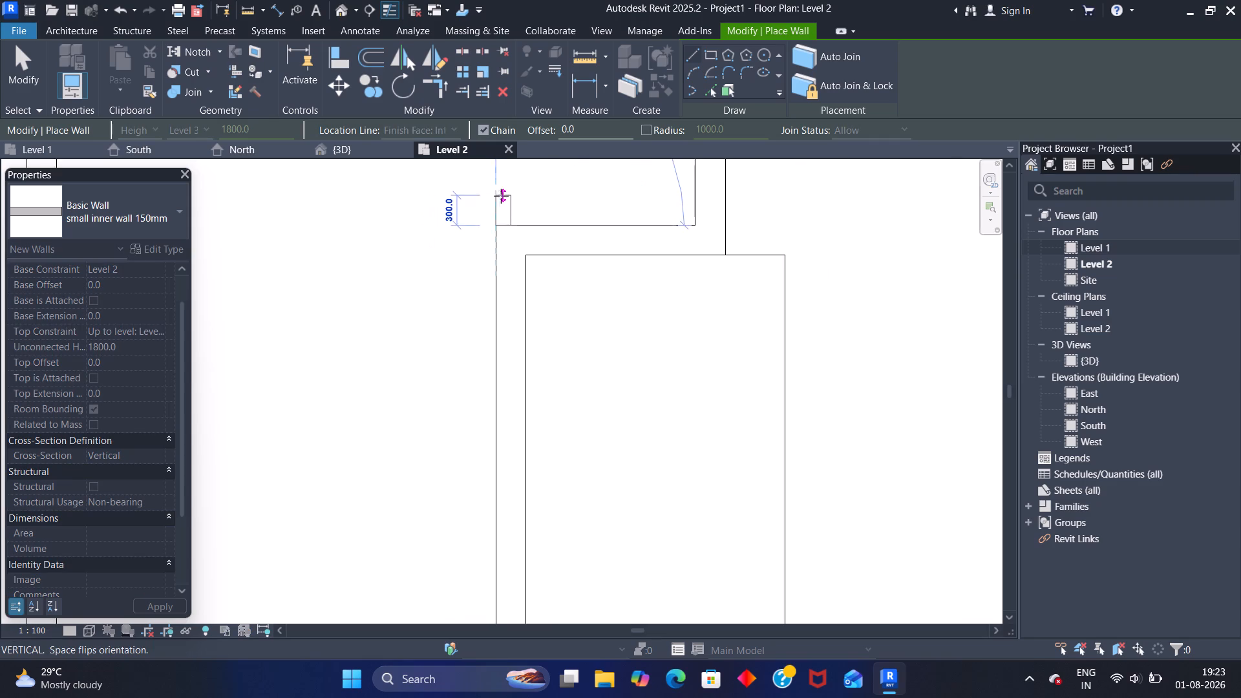
middle_click_drag(501, 196, 487, 388)
left_click(487, 323)
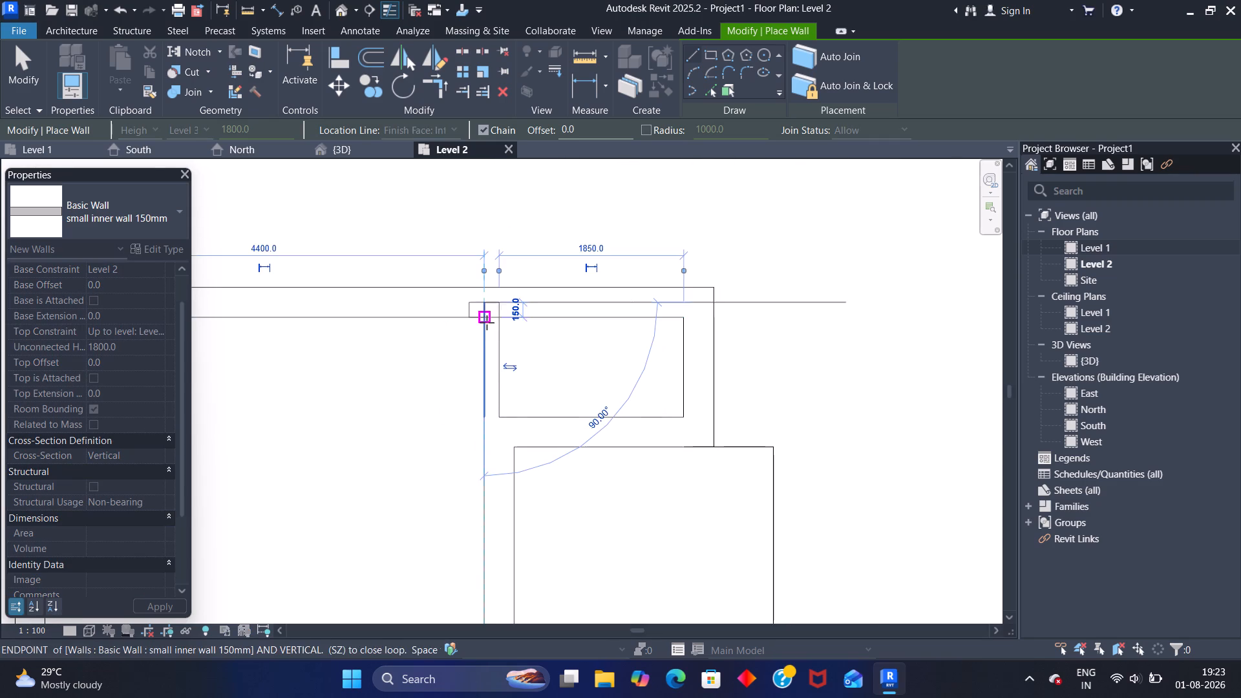
key("Escape")
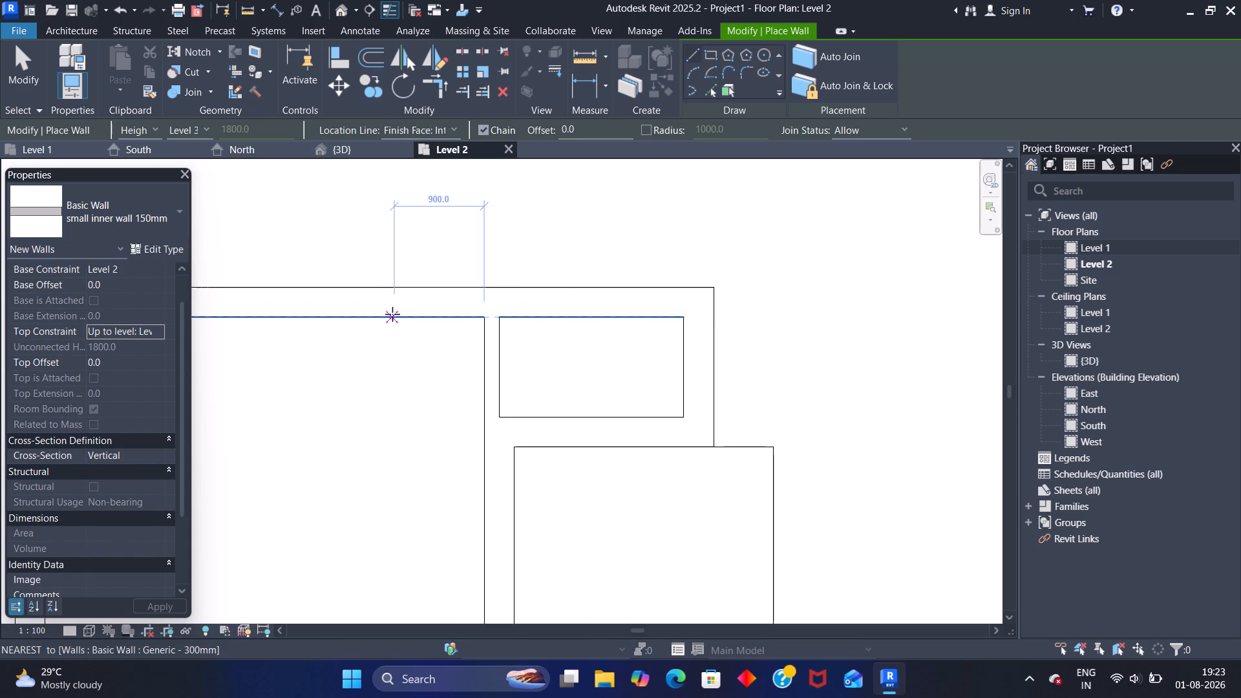
Draw a small inner wall from the recess's south-west corner horizontally west to the stair's edge, flipped to the line's north side.
middle_click_drag(355, 381, 518, 286)
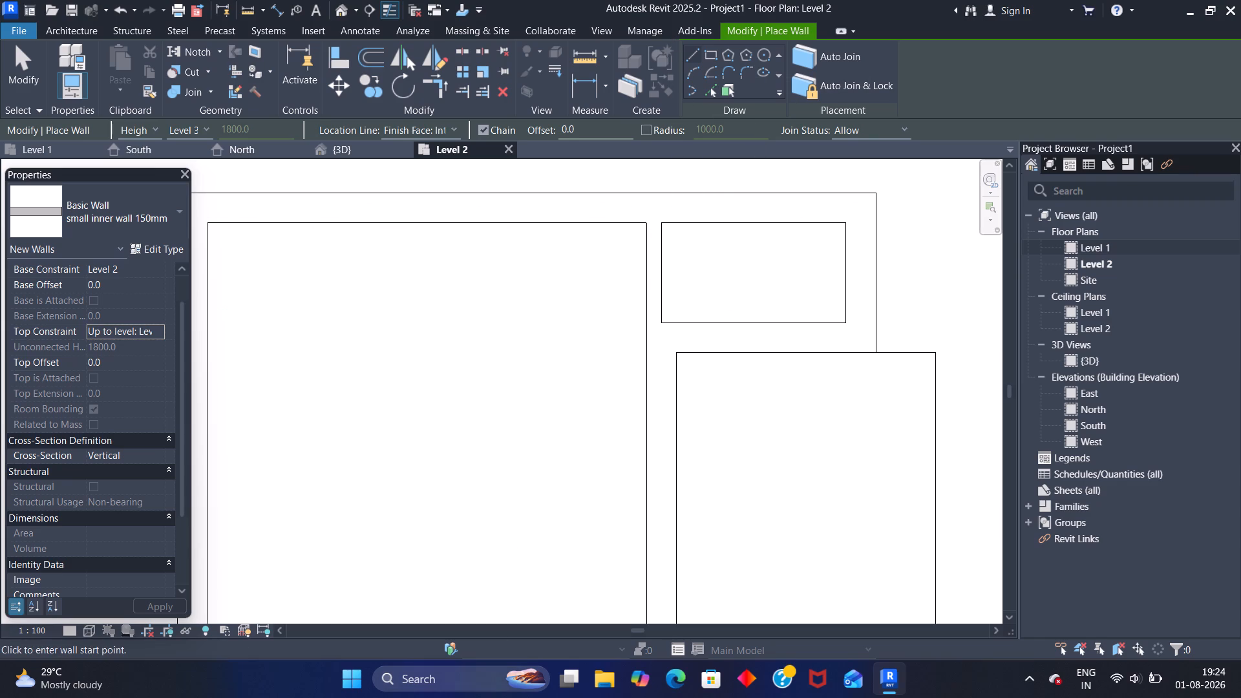
scroll(510, 465, "down", 7)
middle_click_drag(531, 410, 546, 149)
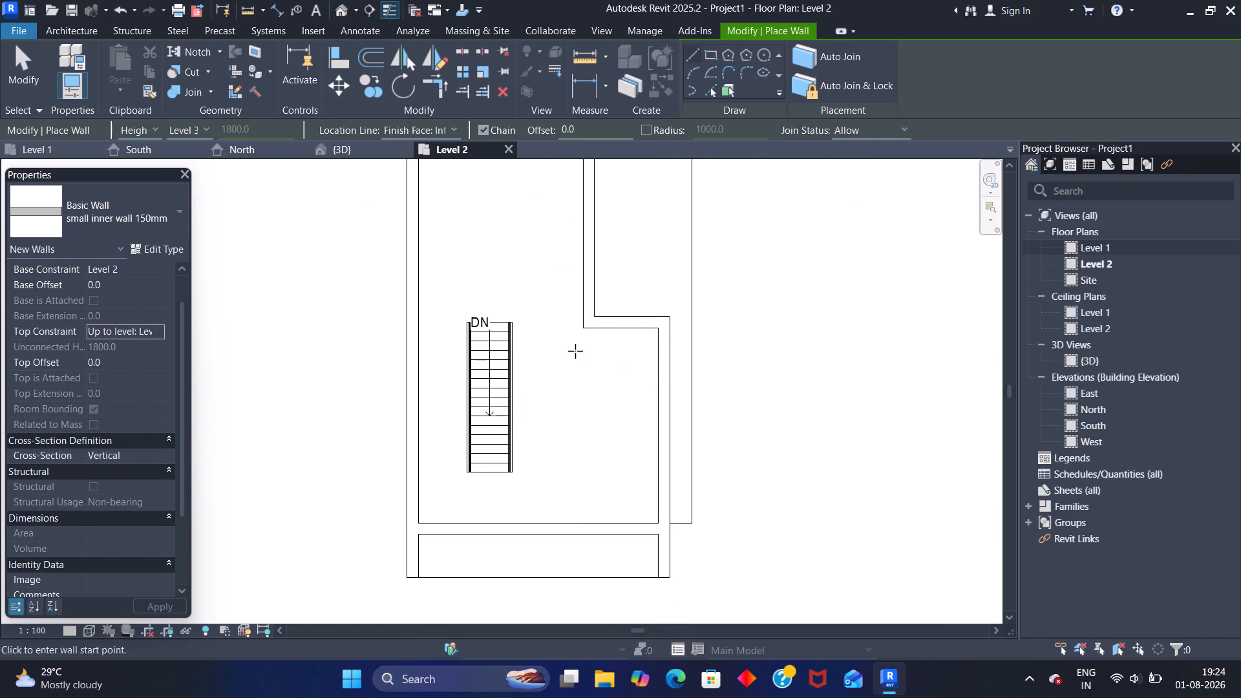
scroll(570, 328, "up", 7)
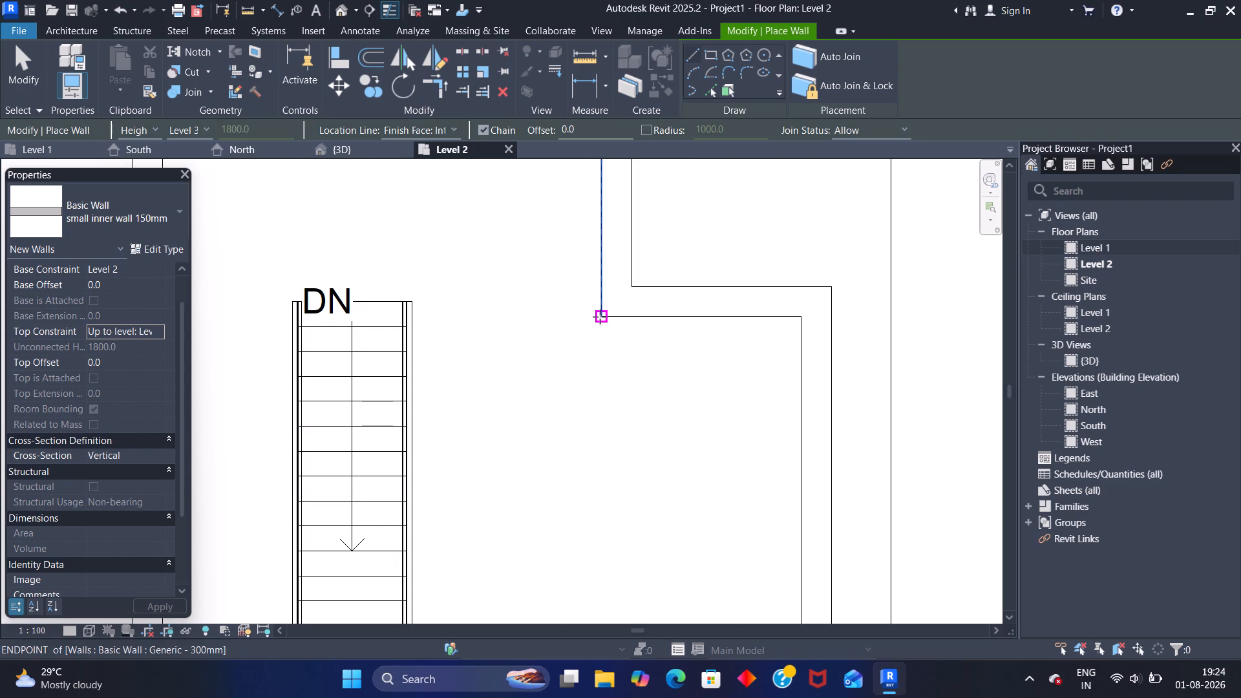
left_click(600, 313)
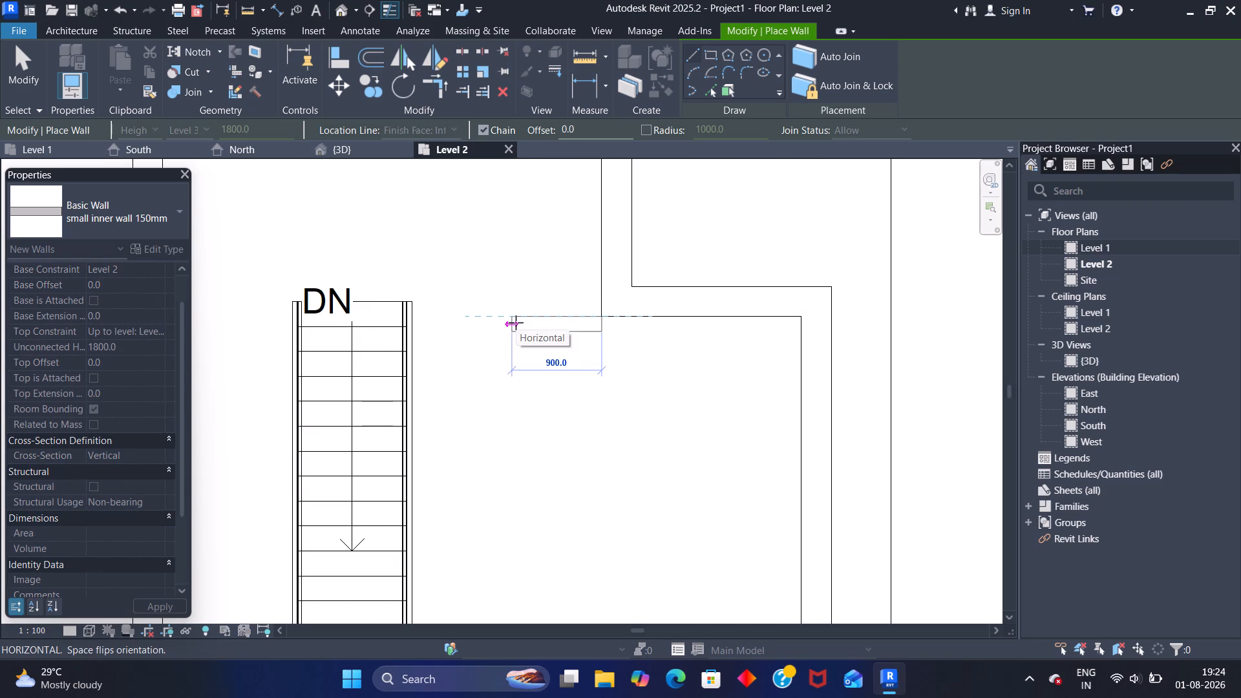
key("space")
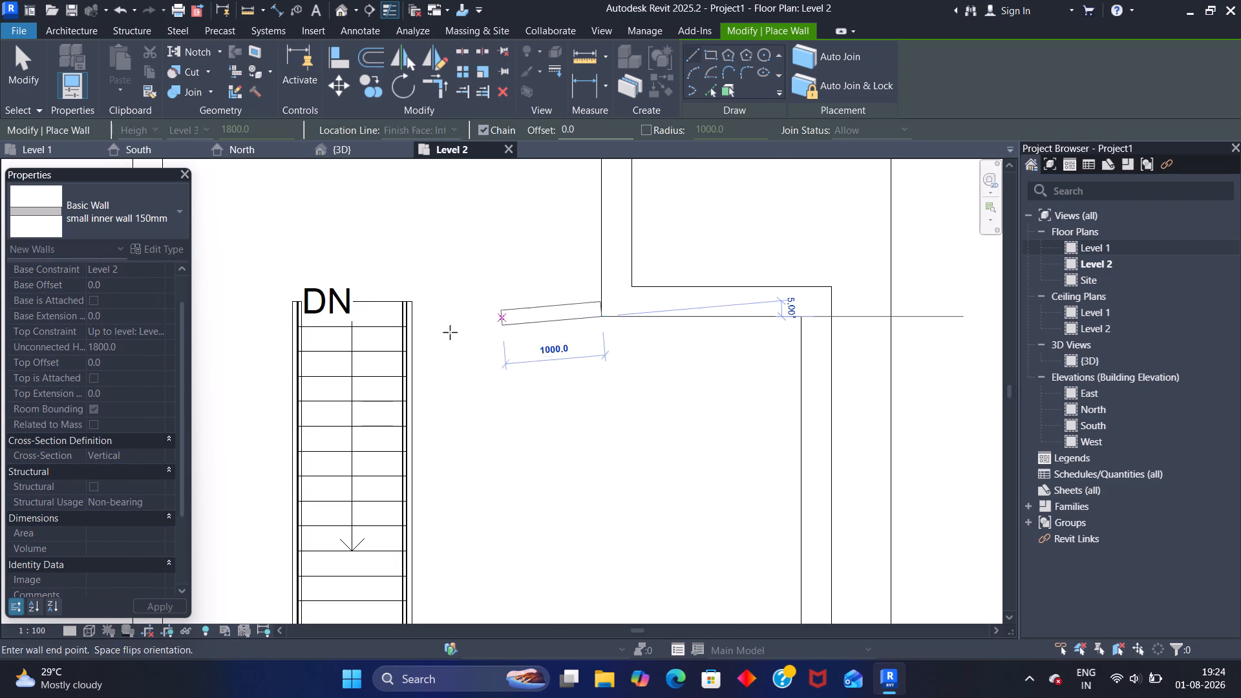
left_click(418, 315)
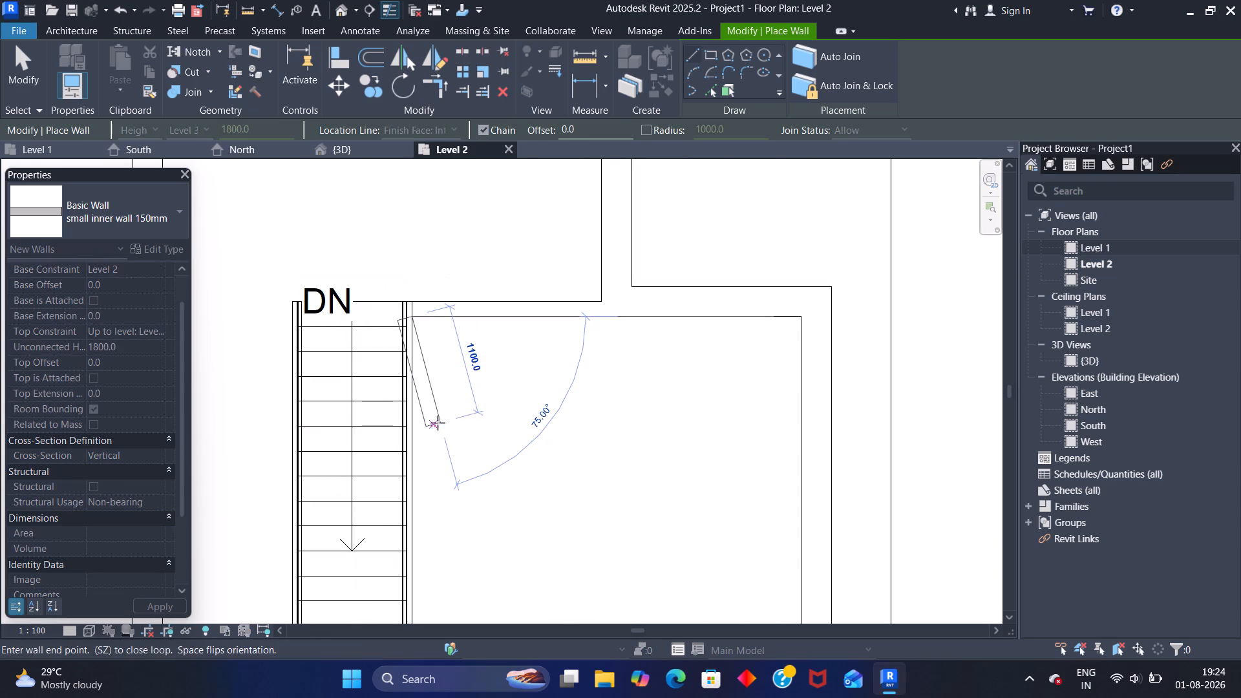
Draw connected small inner walls down the stair's east edge, west across its south end, and south to the thick wall below.
key("space")
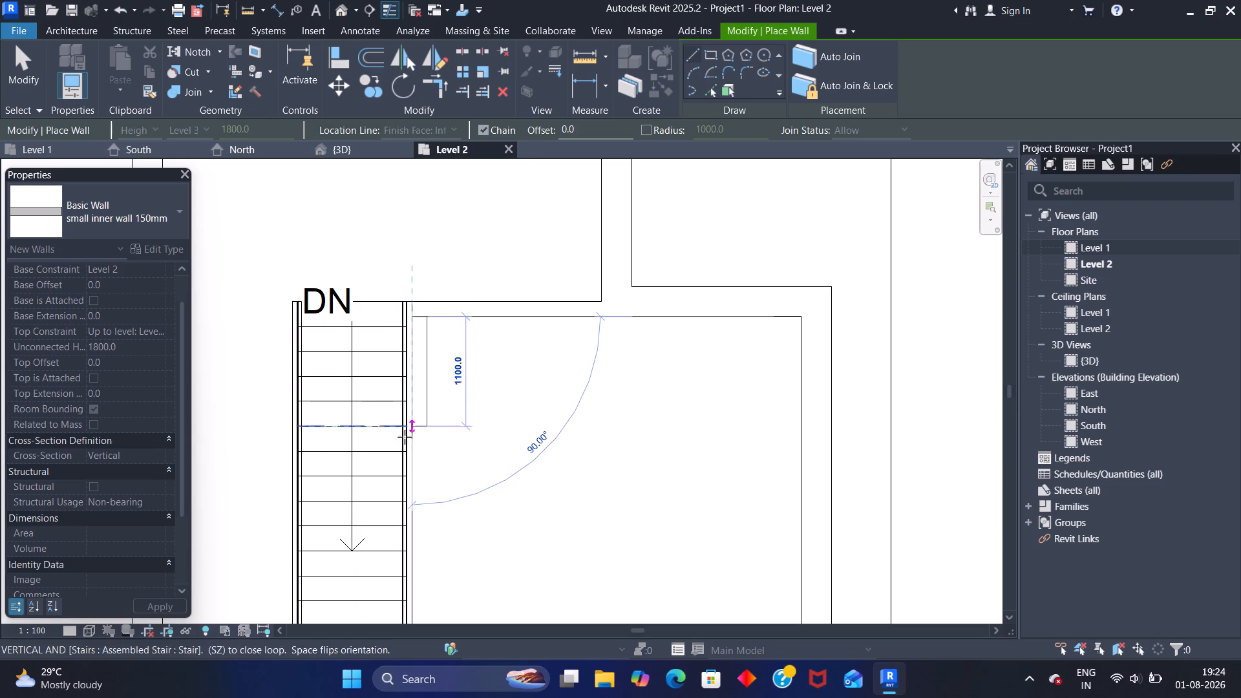
scroll(471, 536, "down", 1)
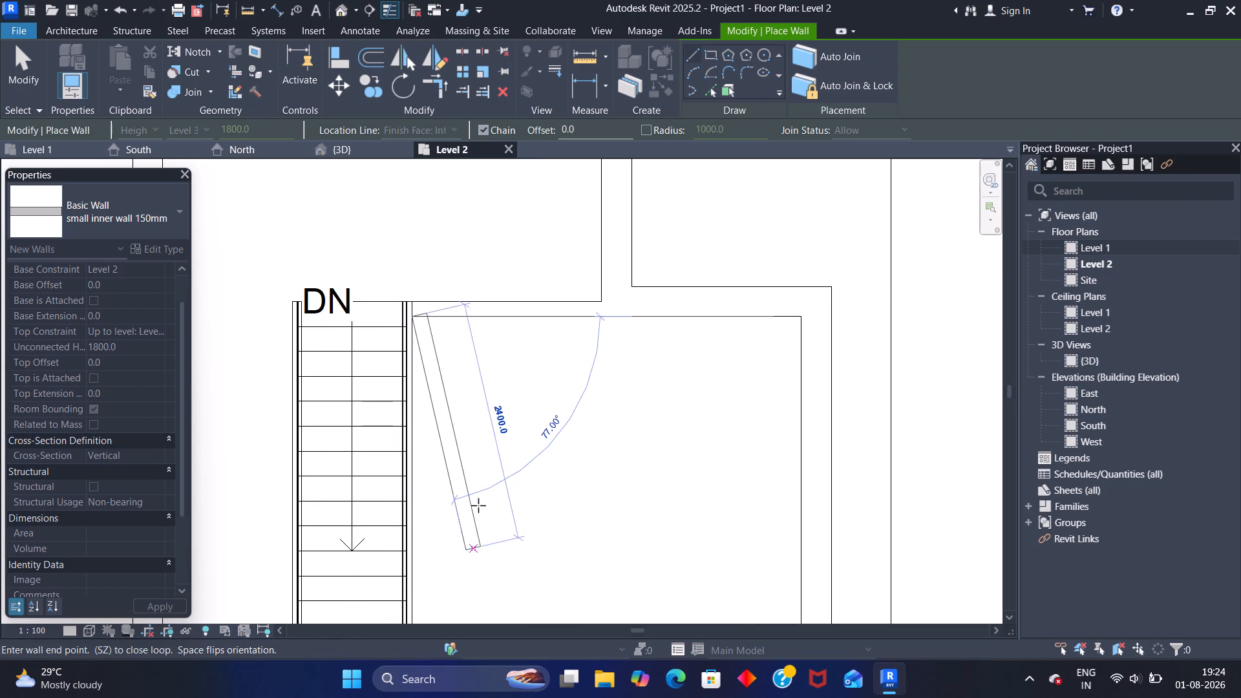
scroll(480, 498, "down", 3)
middle_click_drag(478, 496, 502, 253)
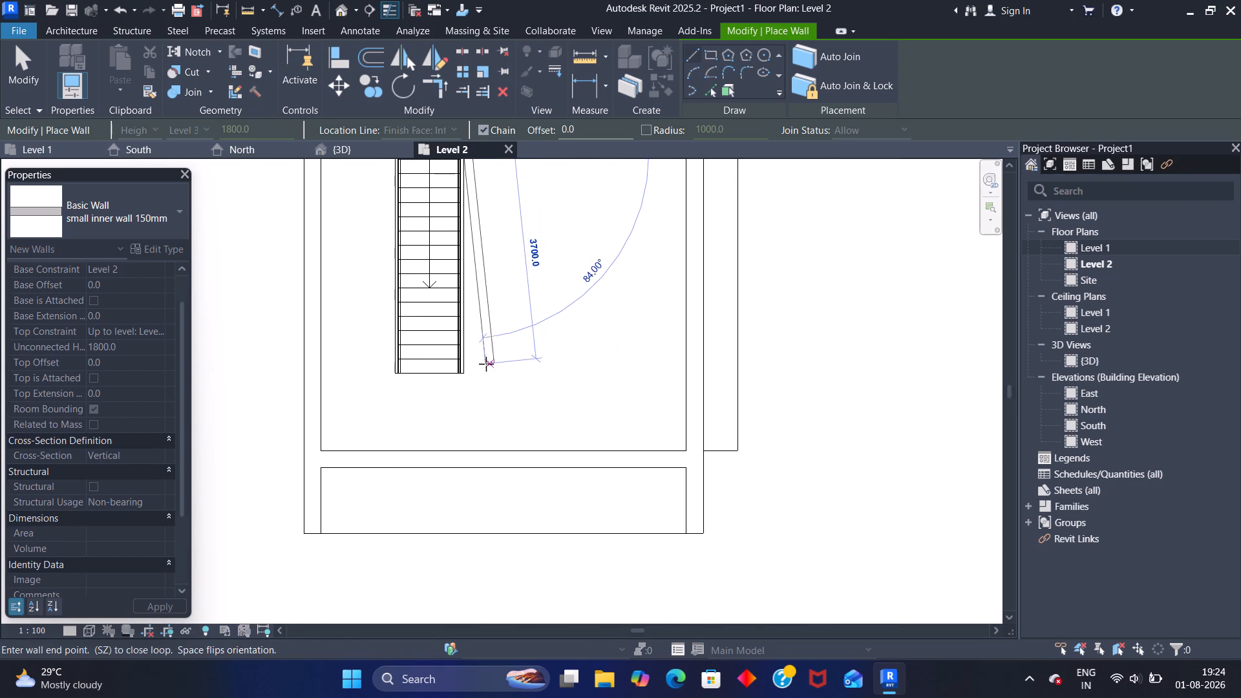
scroll(466, 376, "up", 7)
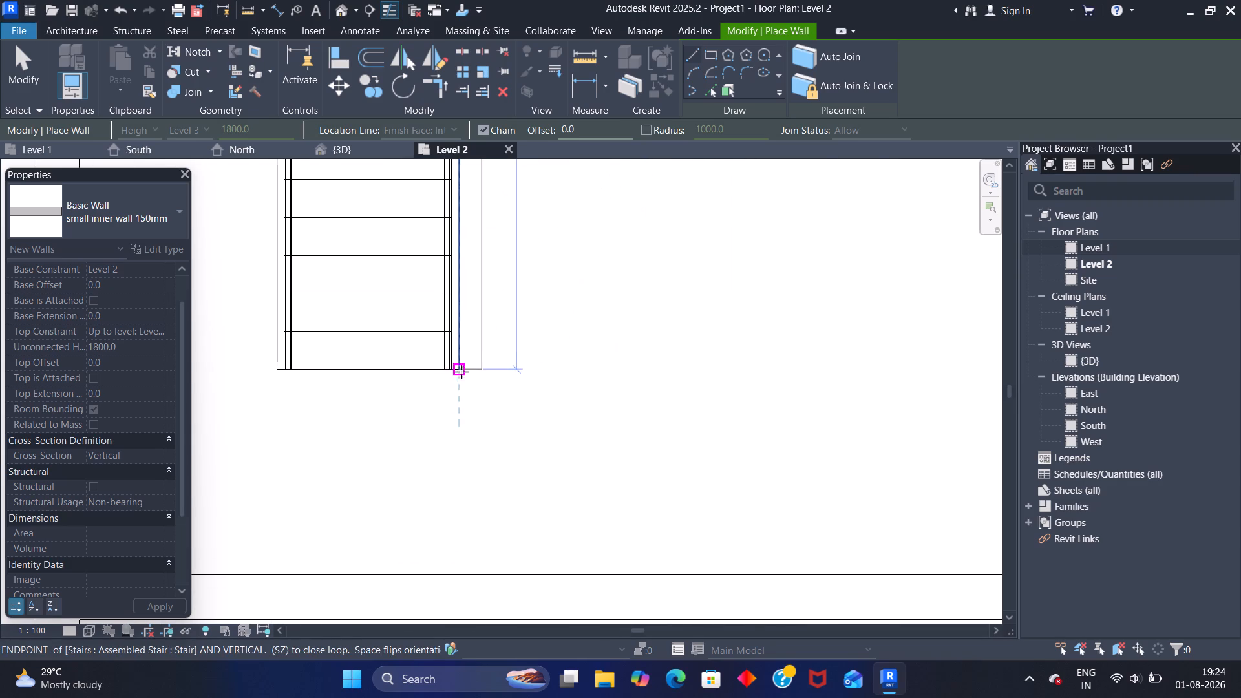
left_click(464, 367)
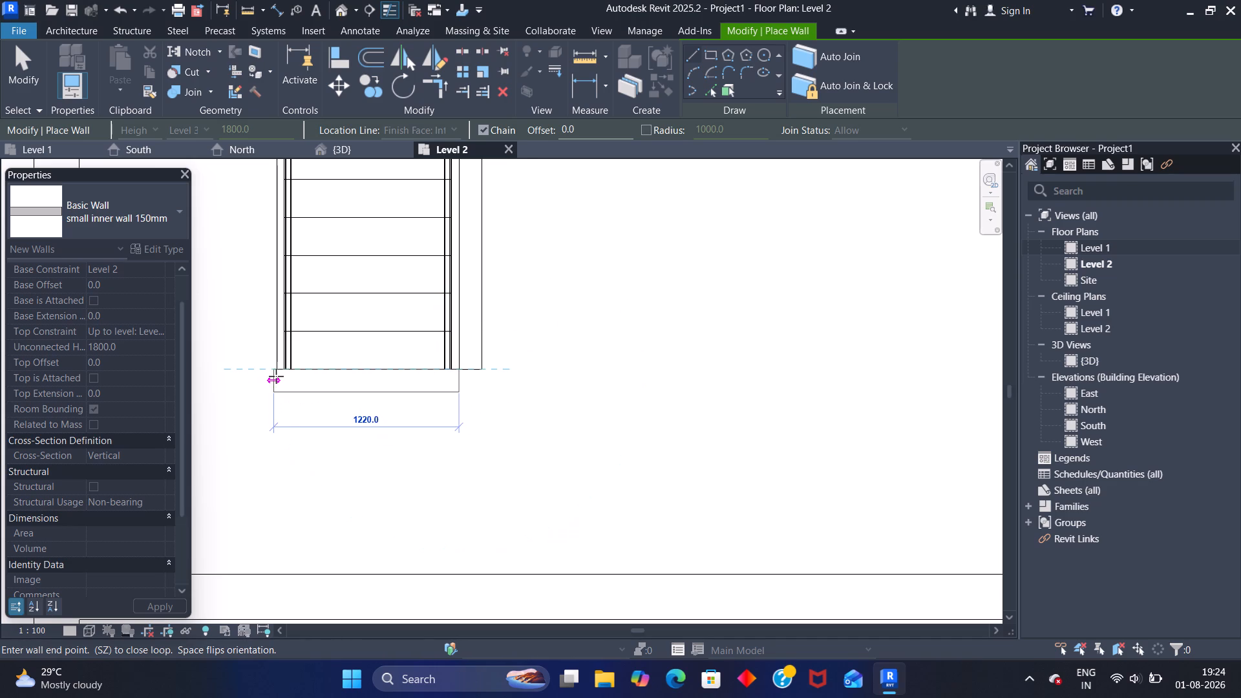
left_click(278, 376)
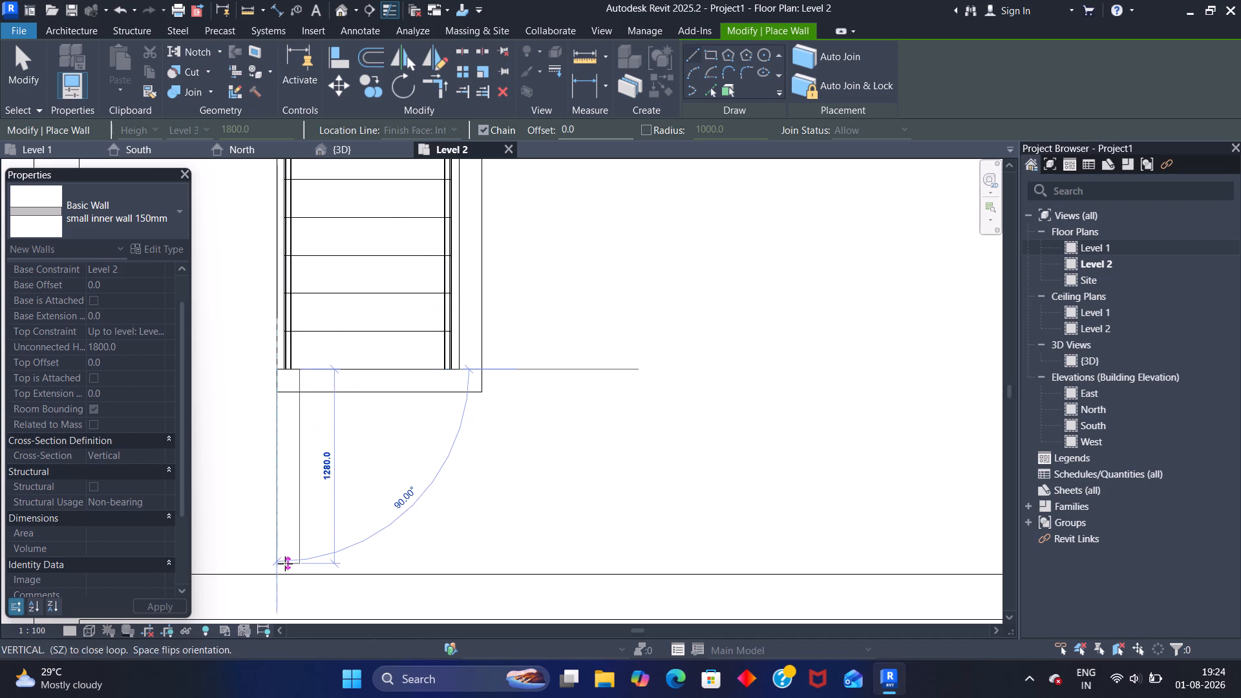
left_click(284, 573)
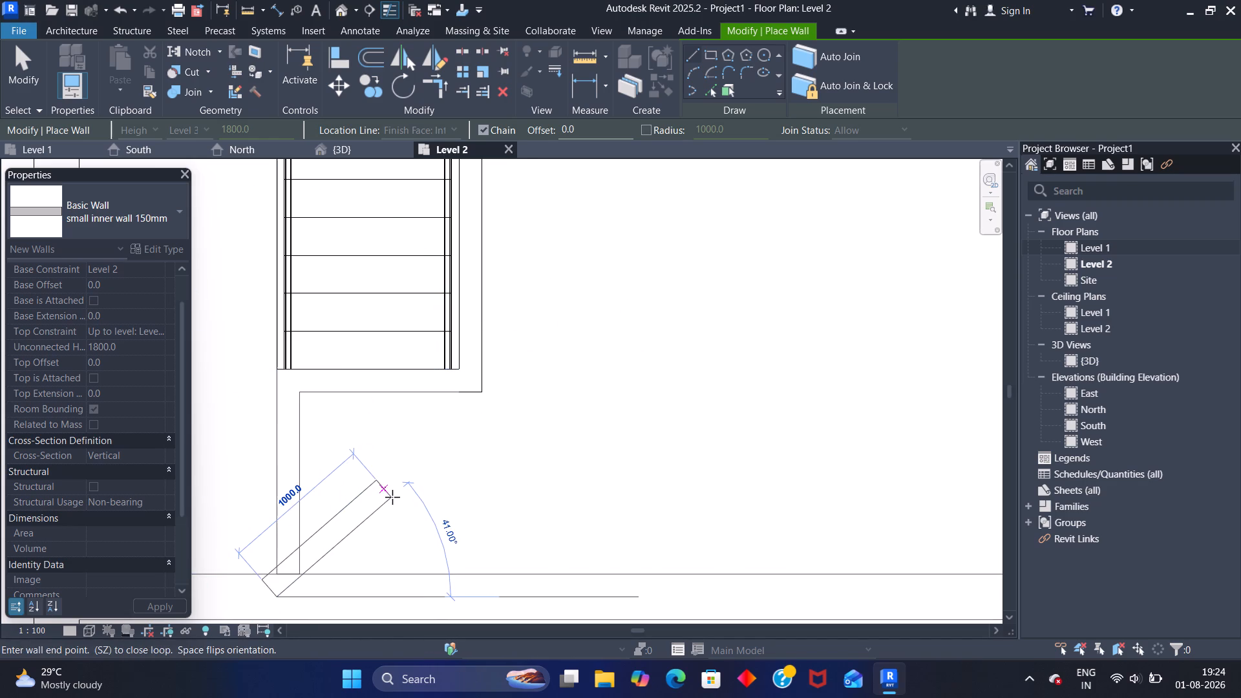
key("Escape")
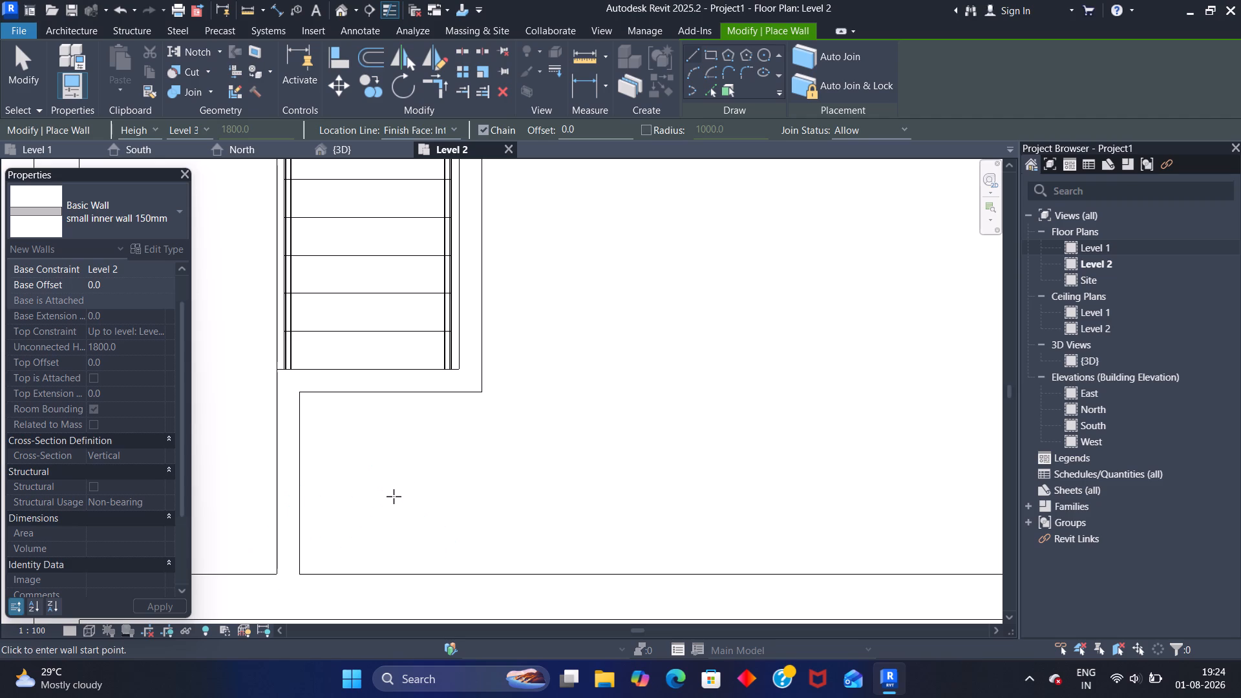
Draw two small inner walls enclosing a room about 2350 by 1350 mm in the north-east corner of the space east of the stair.
scroll(694, 302, "down", 3)
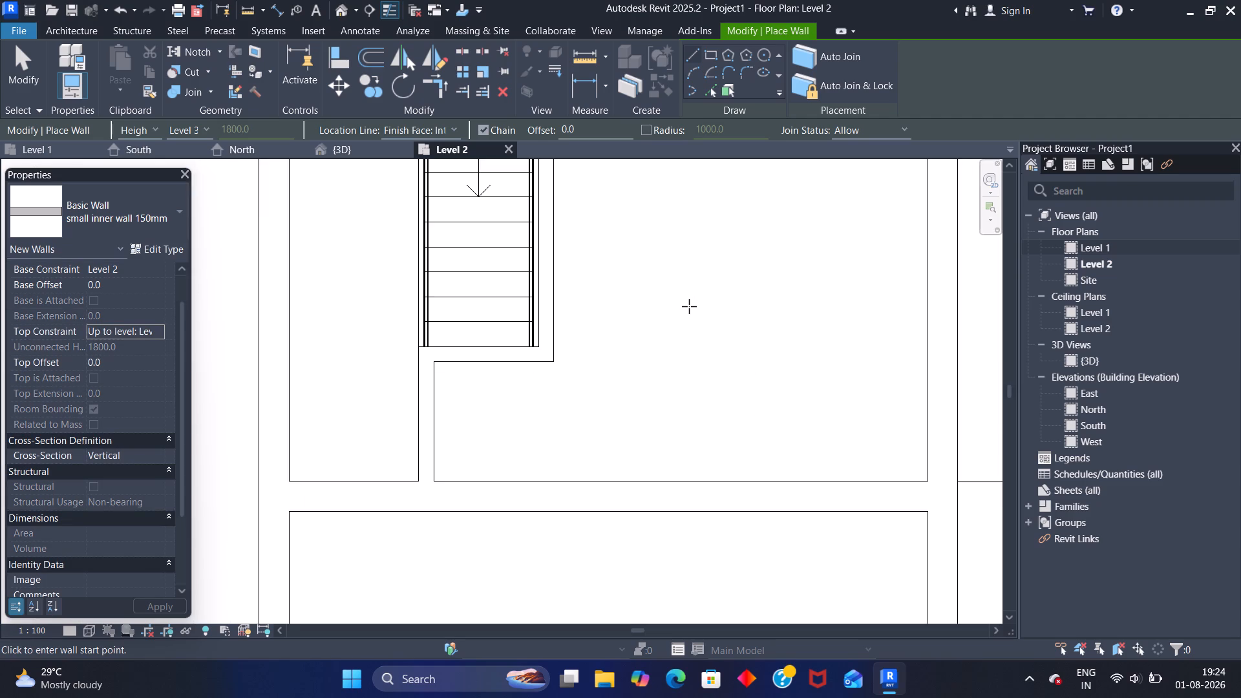
middle_click_drag(690, 304, 615, 449)
scroll(606, 437, "down", 4)
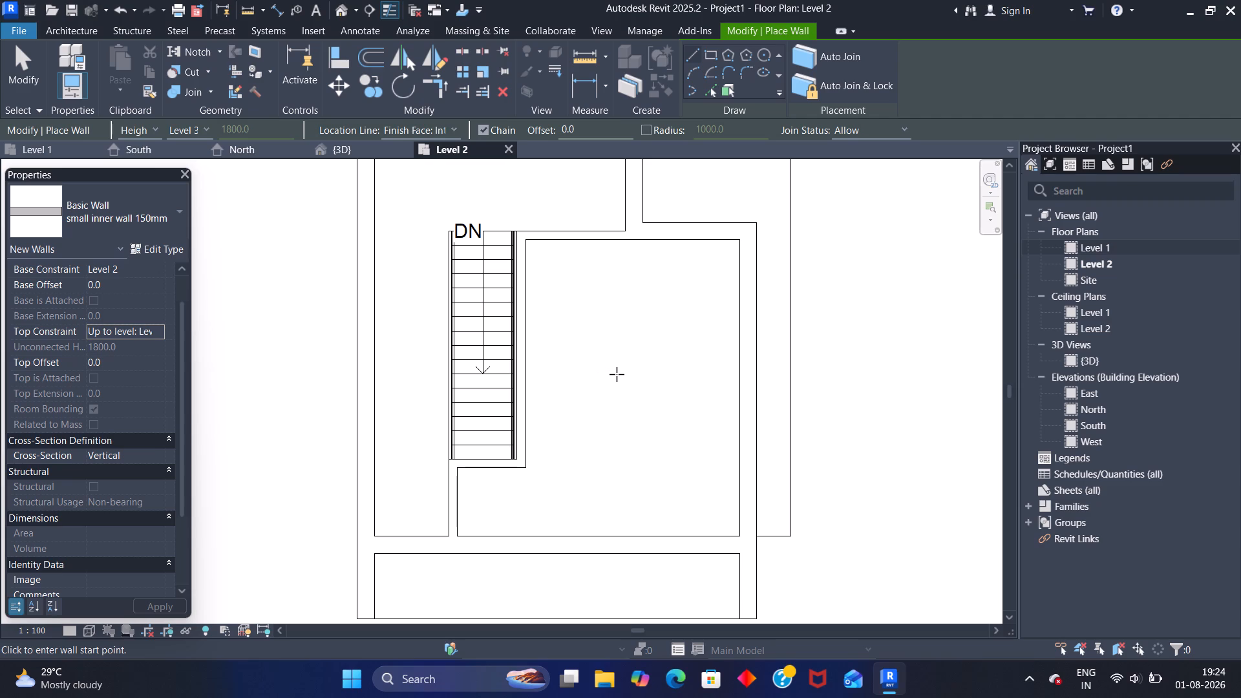
left_click(600, 240)
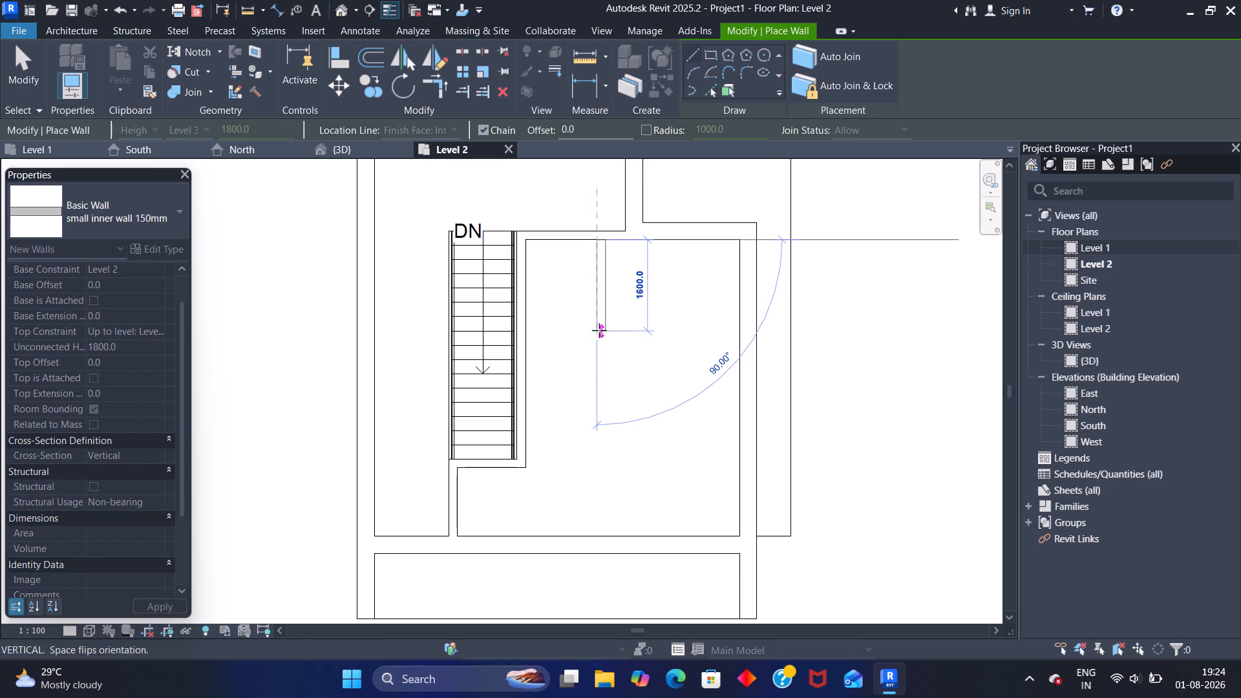
left_click(600, 323)
left_click(744, 330)
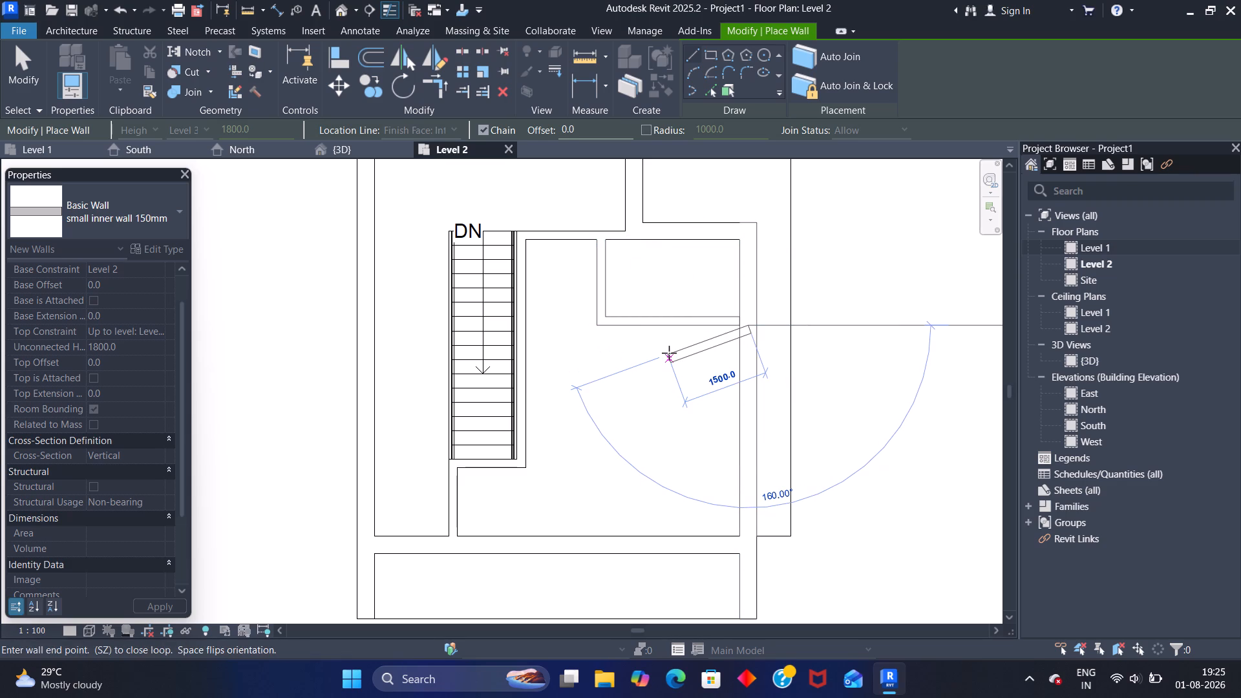
key("Escape")
key("Escape")
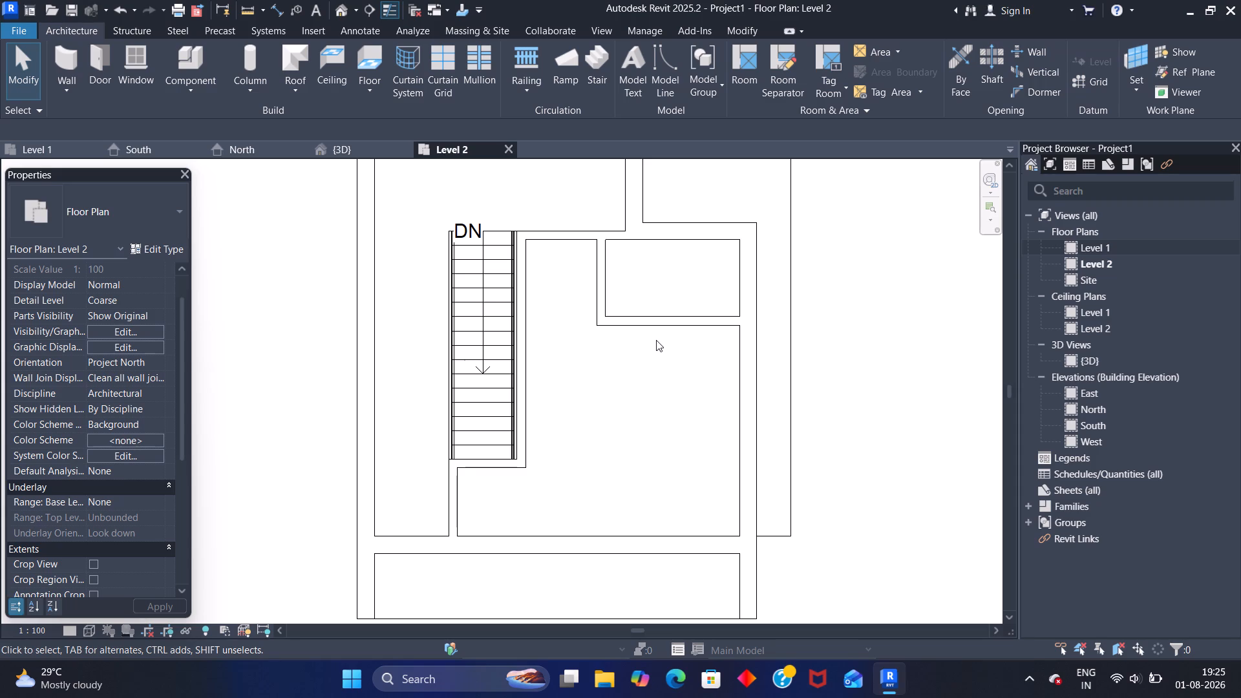
Extend the inner wall on the stair's east side south to the thick wall.
left_click(534, 385)
left_click(528, 383)
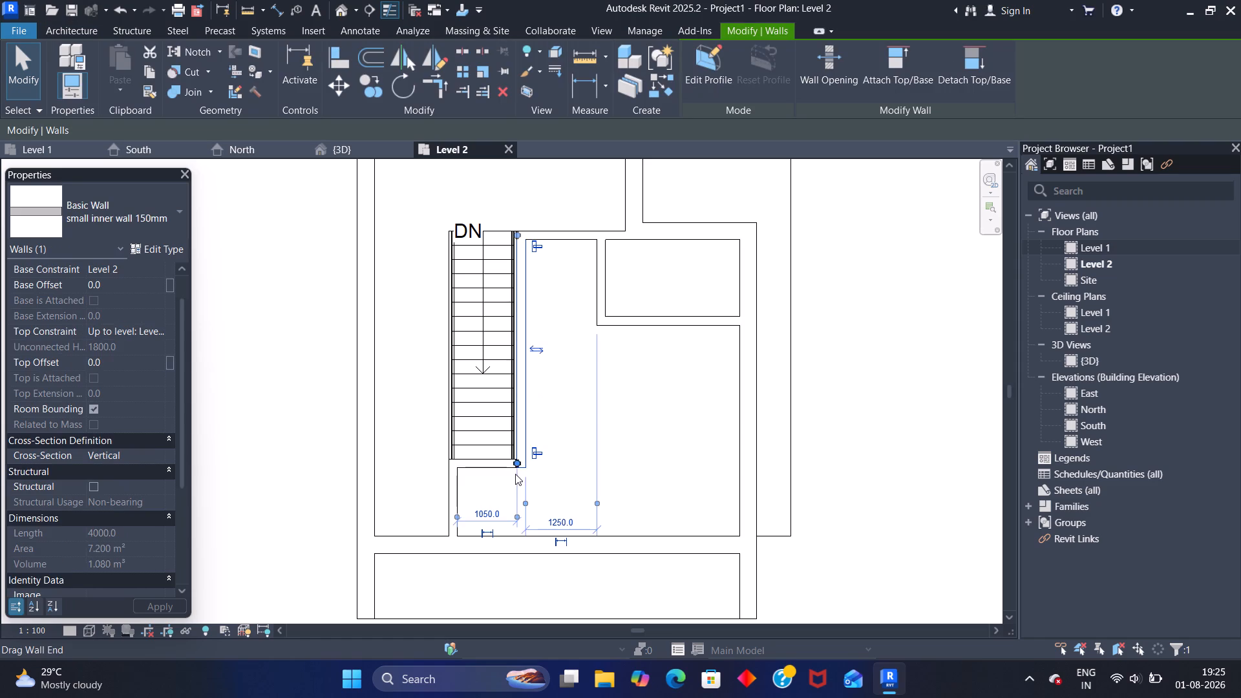
left_click_drag(516, 465, 509, 537)
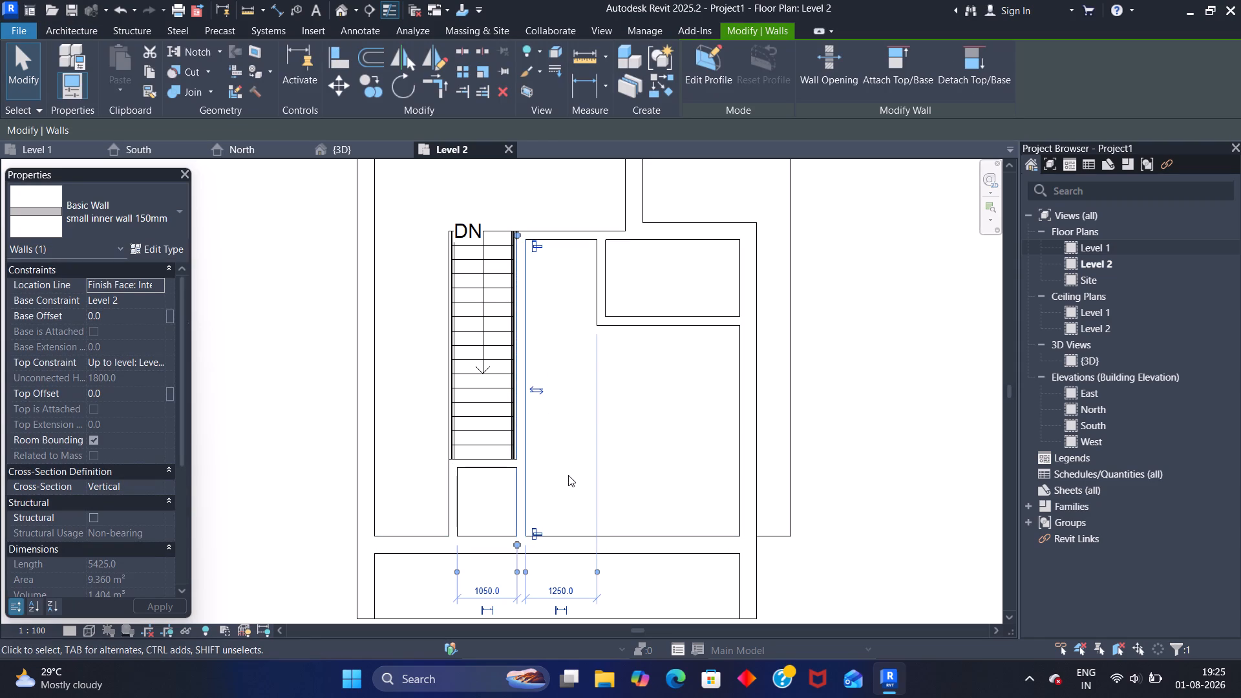
left_click(672, 445)
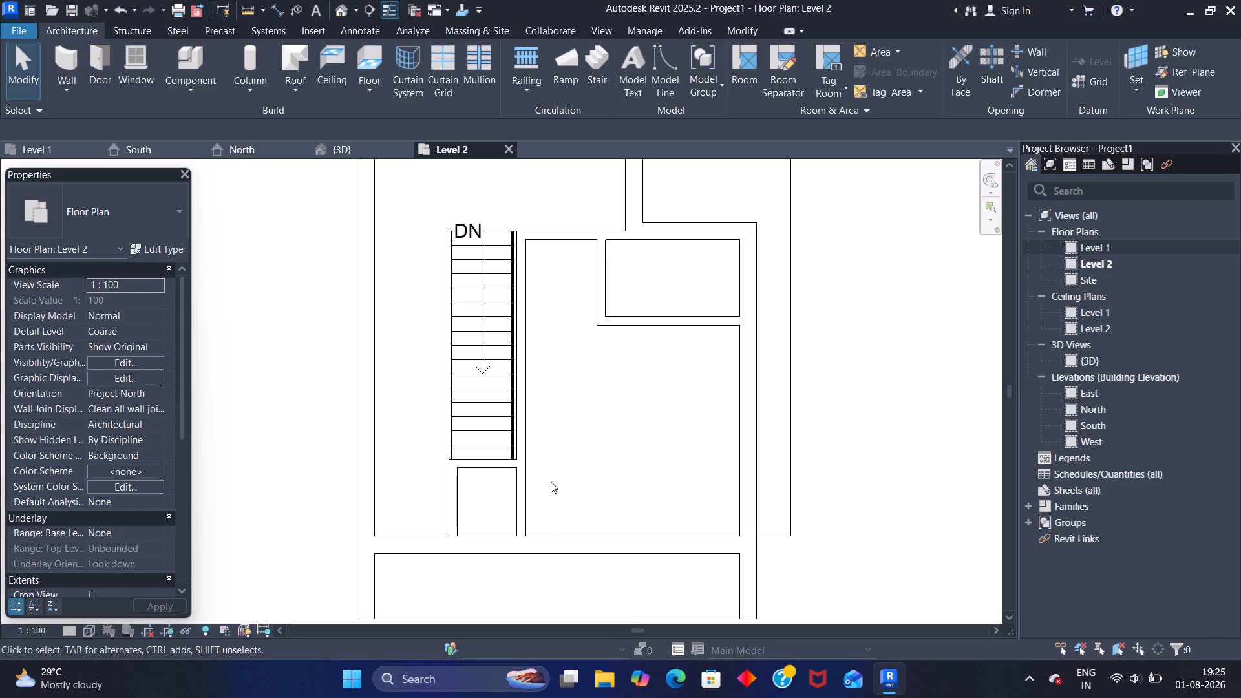
Set the clear north-south distance of the north-east corner room to 1950 mm by moving its south wall.
left_click(672, 323)
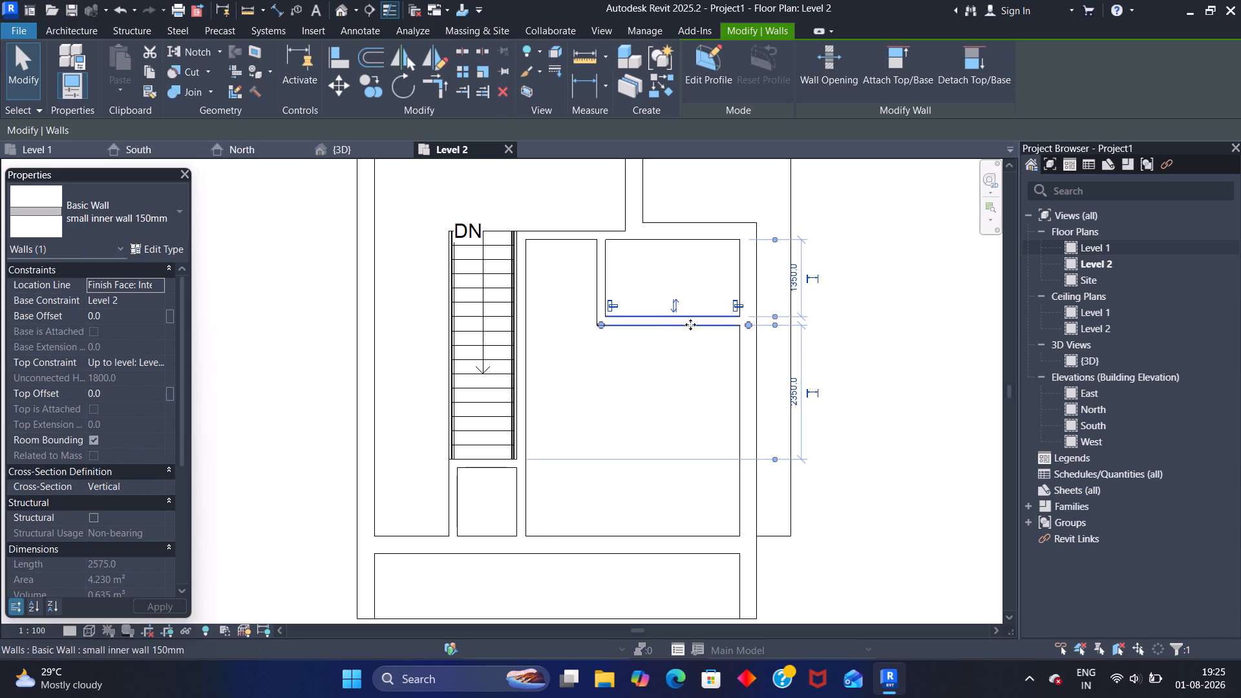
left_click(794, 286)
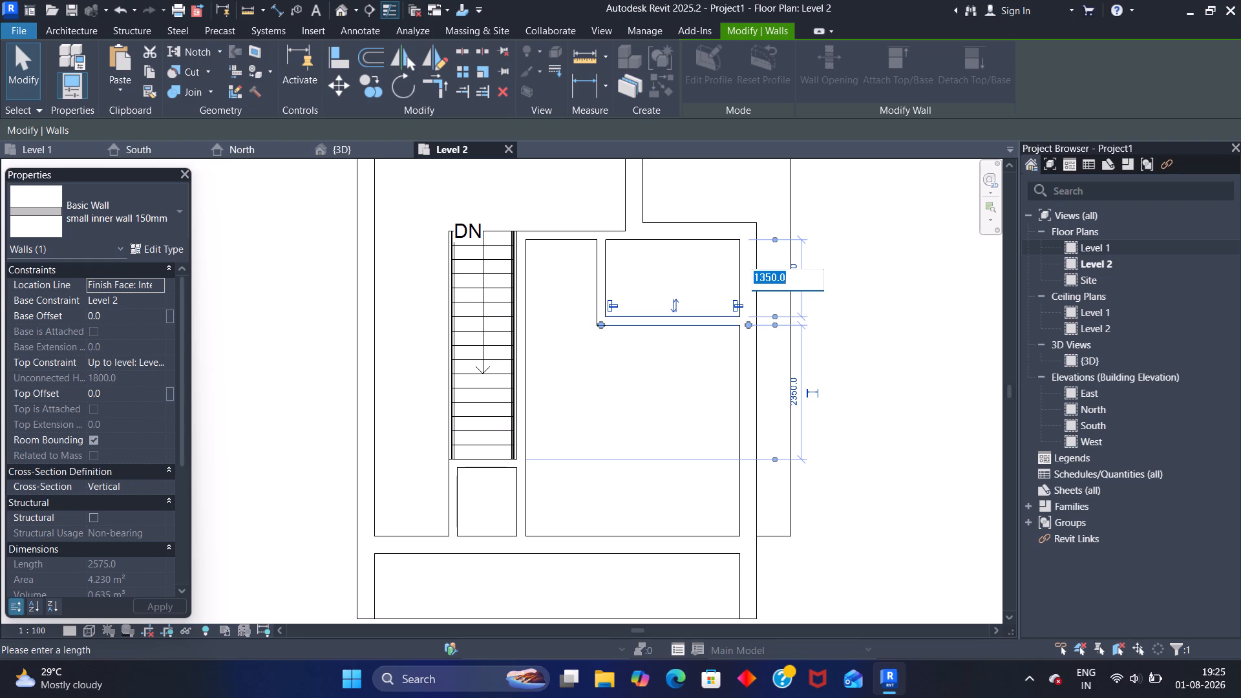
key("1")
type("950")
key("Return")
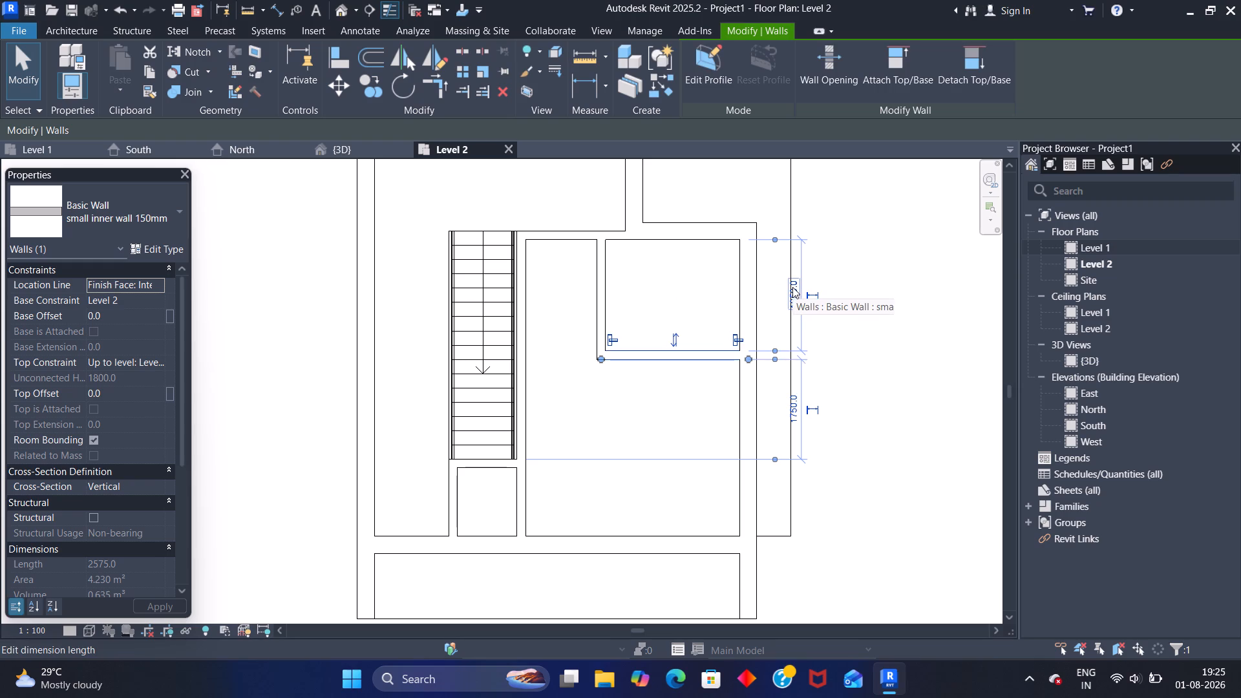
Set the clear east-west width of the north-east corner room to 2650 mm by moving its west wall.
left_click(602, 291)
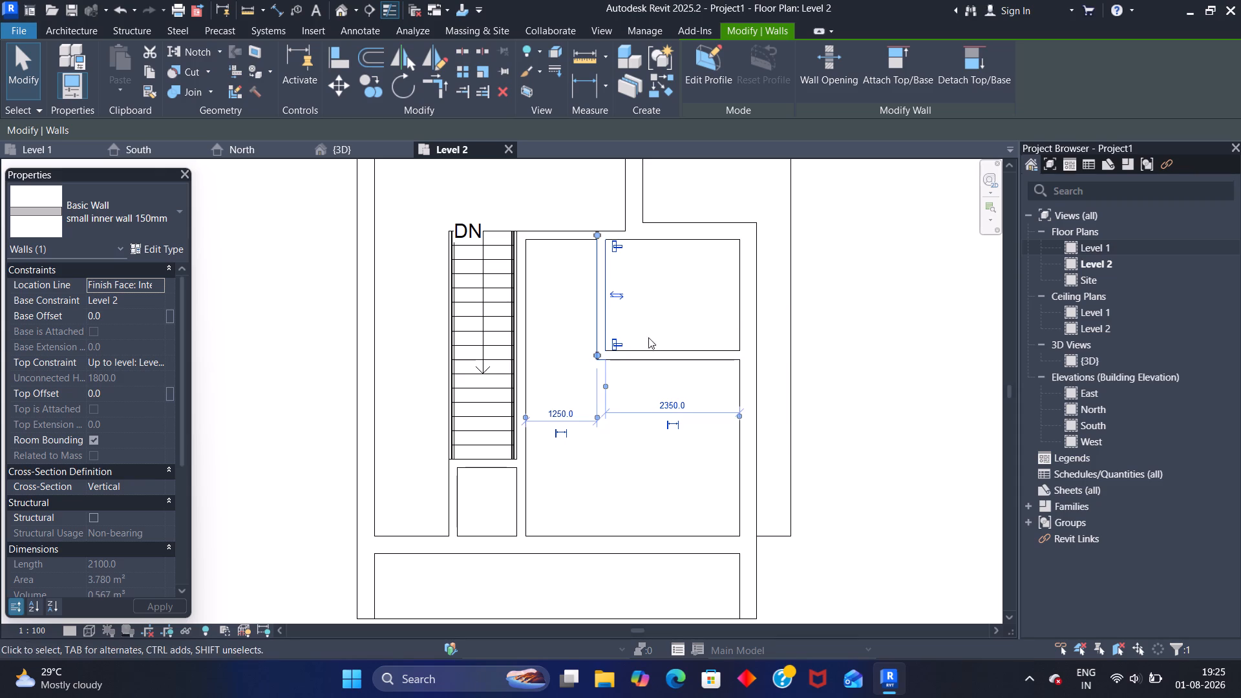
left_click(672, 397)
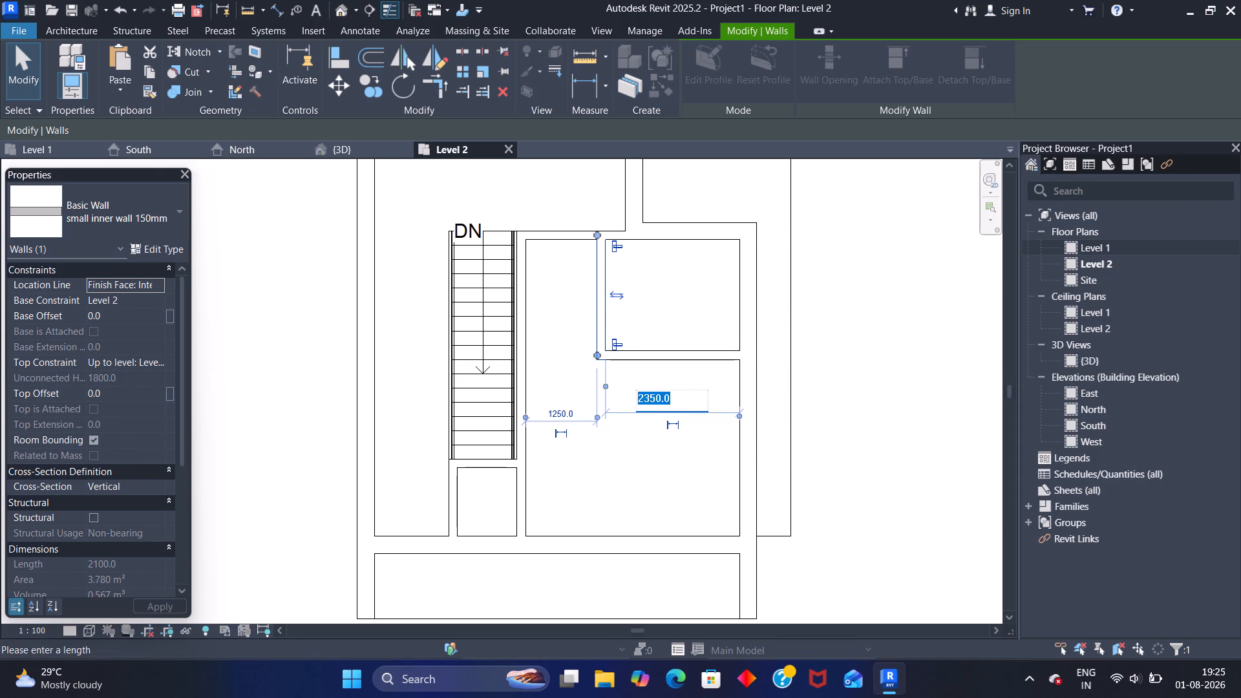
key("2")
type("650")
key("Return")
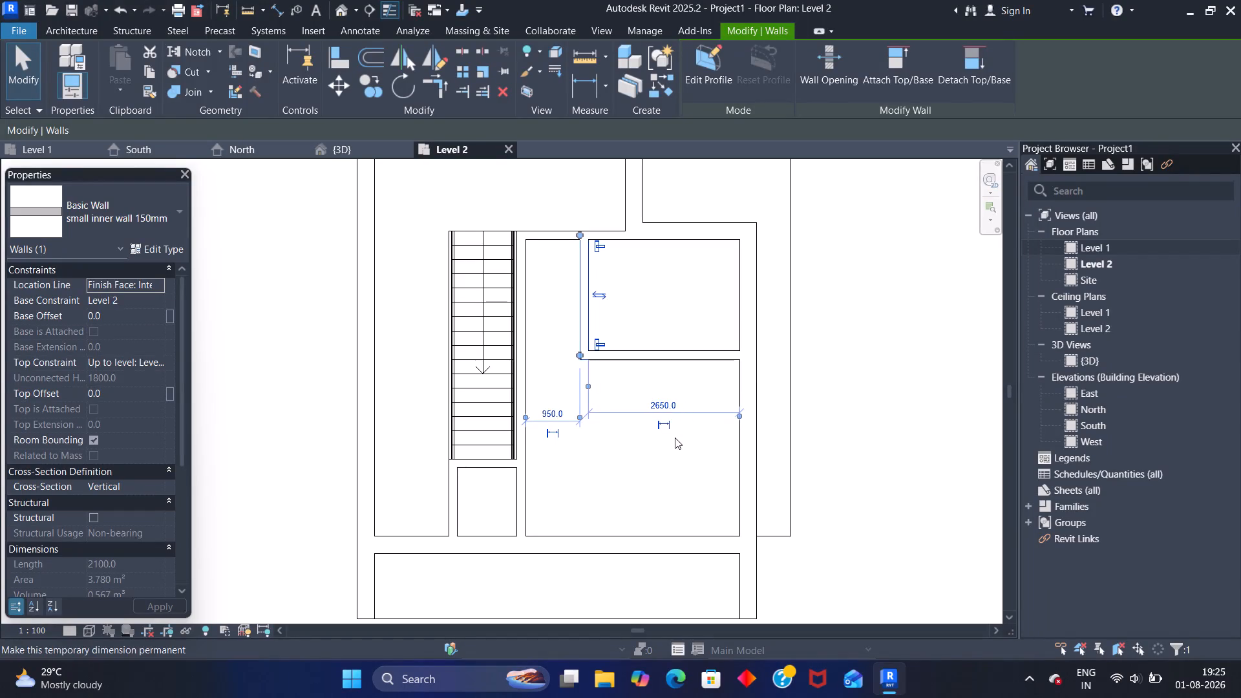
left_click(675, 438)
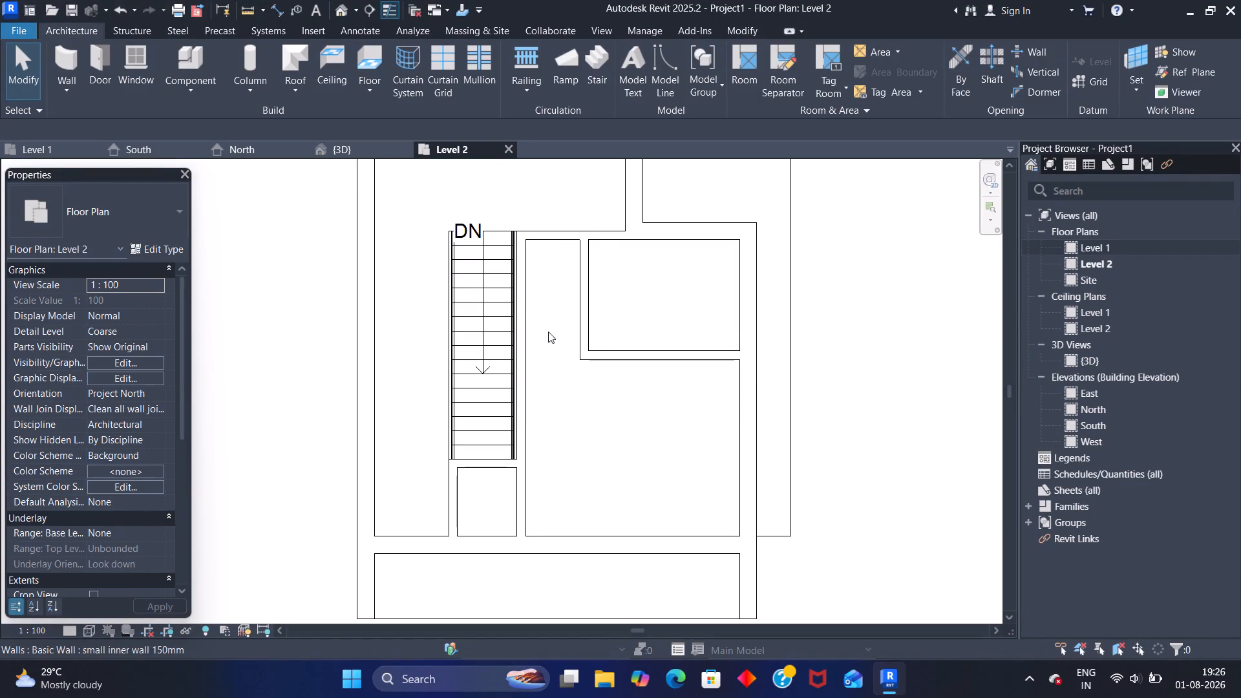
Set the visual style of the {3D} view to Realistic.
scroll(563, 295, "down", 2)
middle_click_drag(557, 335, 545, 482)
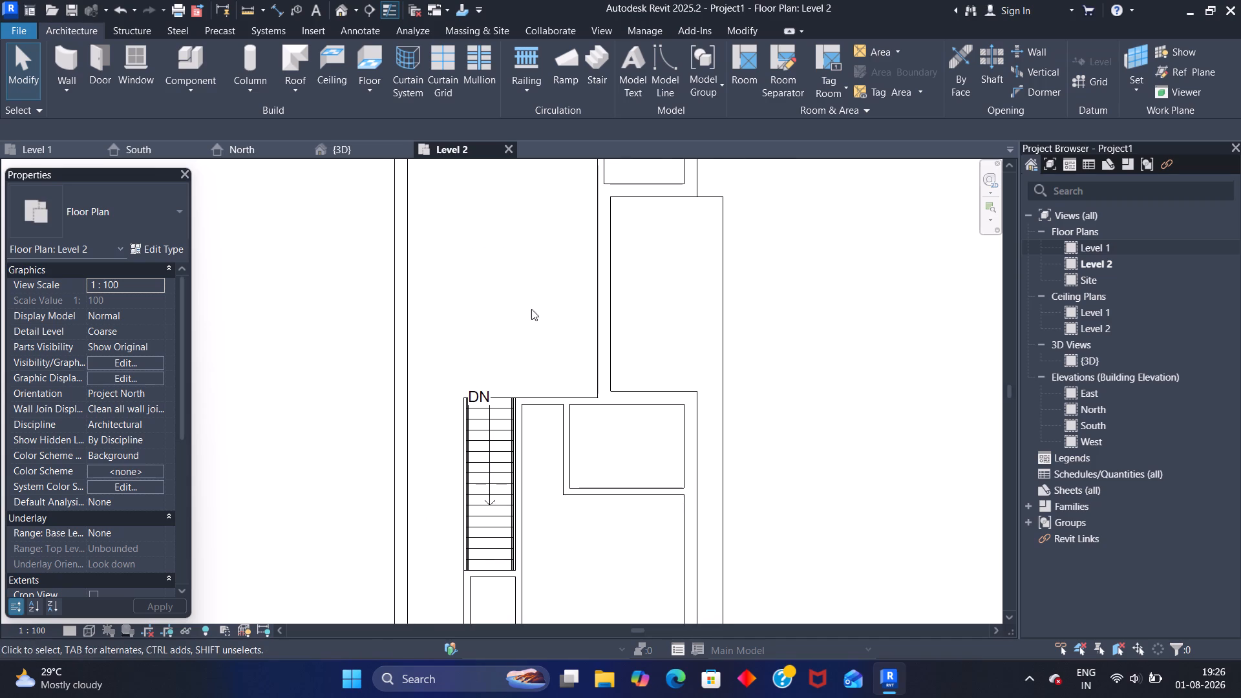
scroll(526, 297, "down", 2)
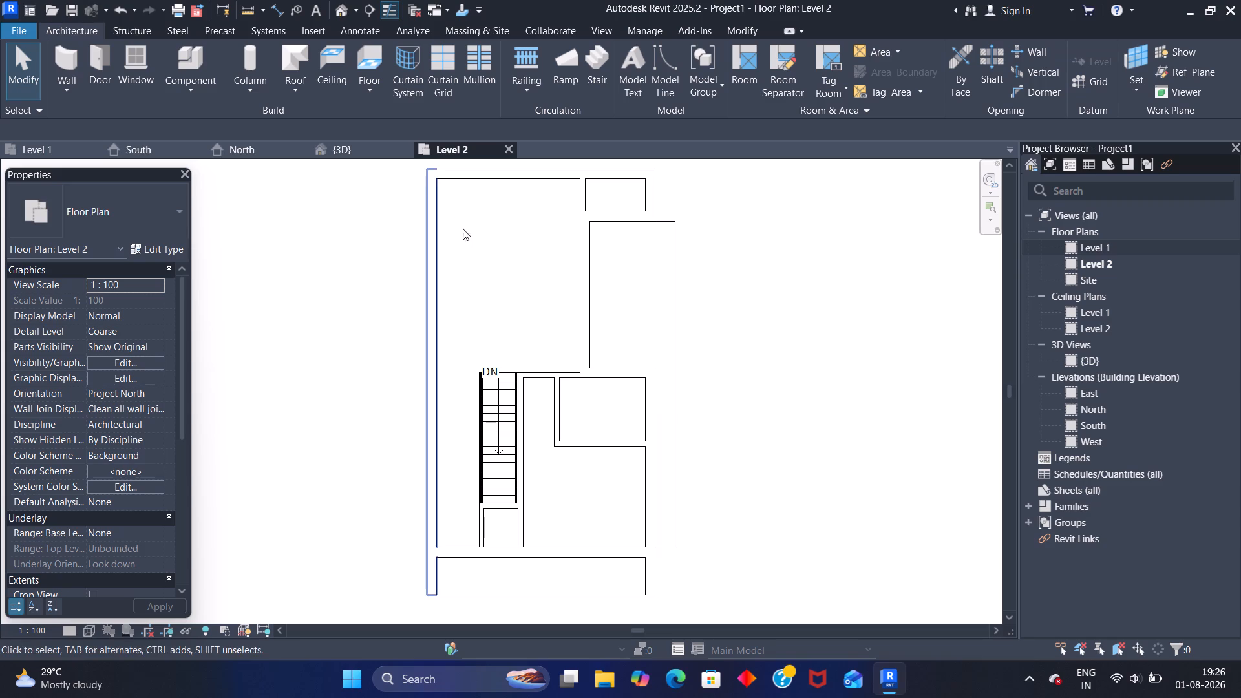
left_click(372, 148)
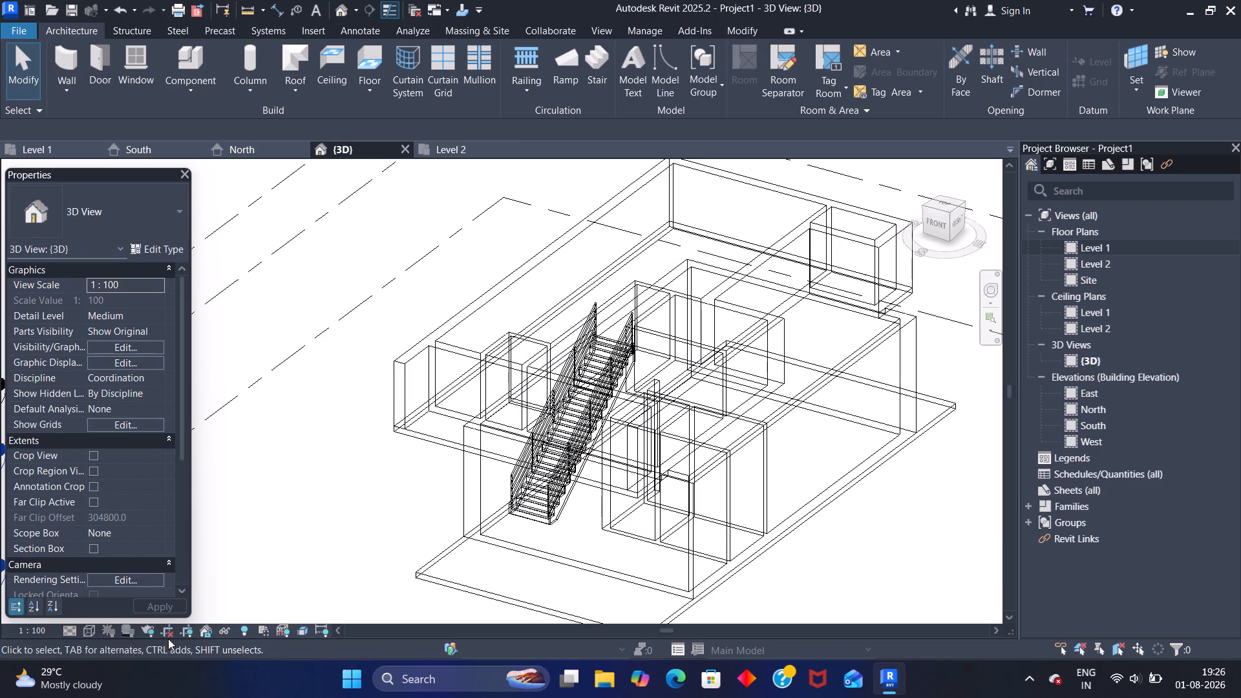
left_click(90, 633)
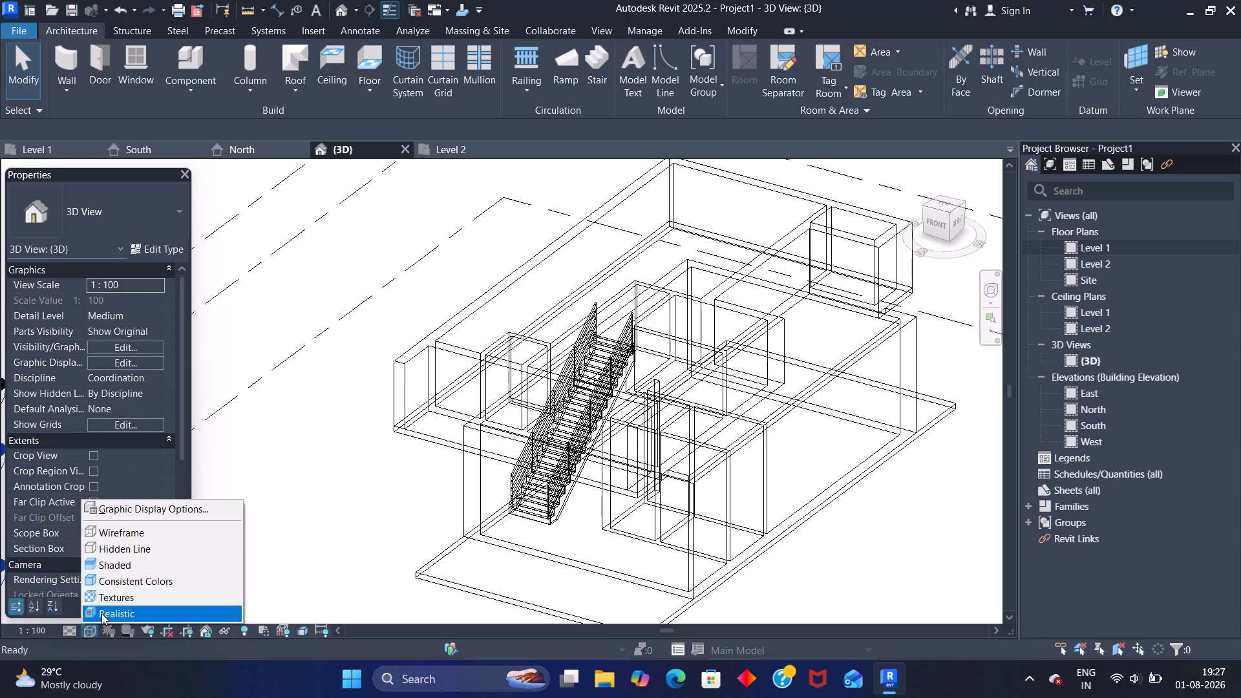
left_click(104, 611)
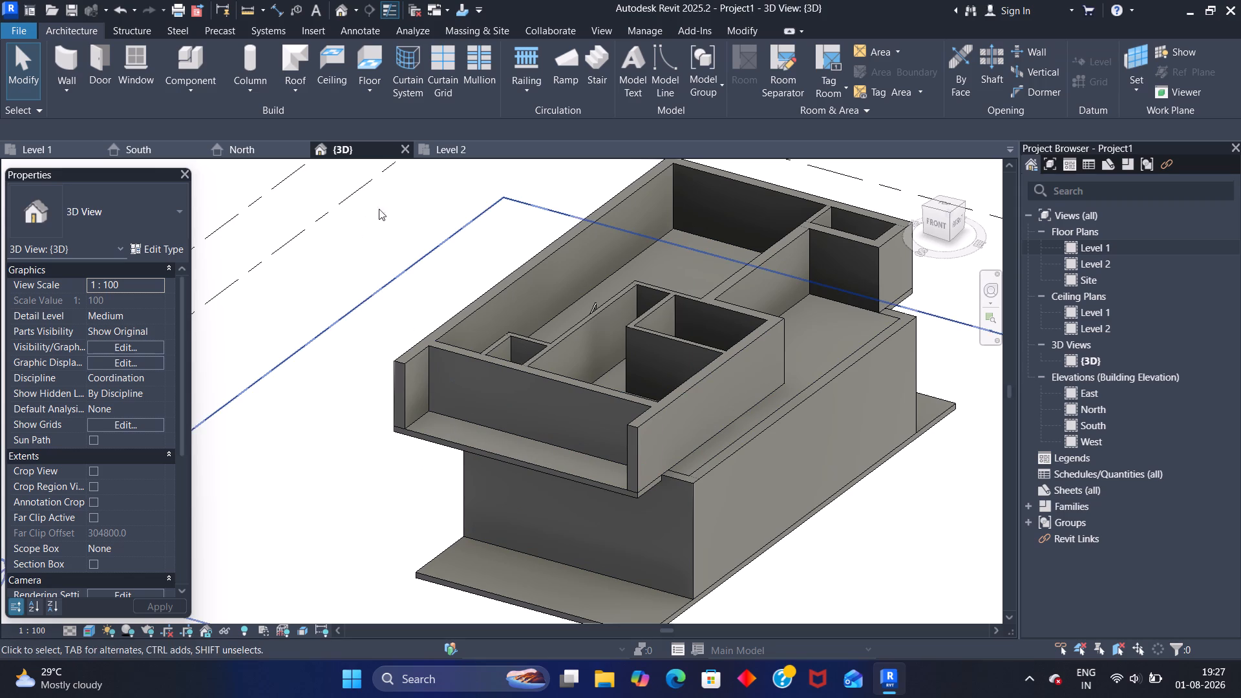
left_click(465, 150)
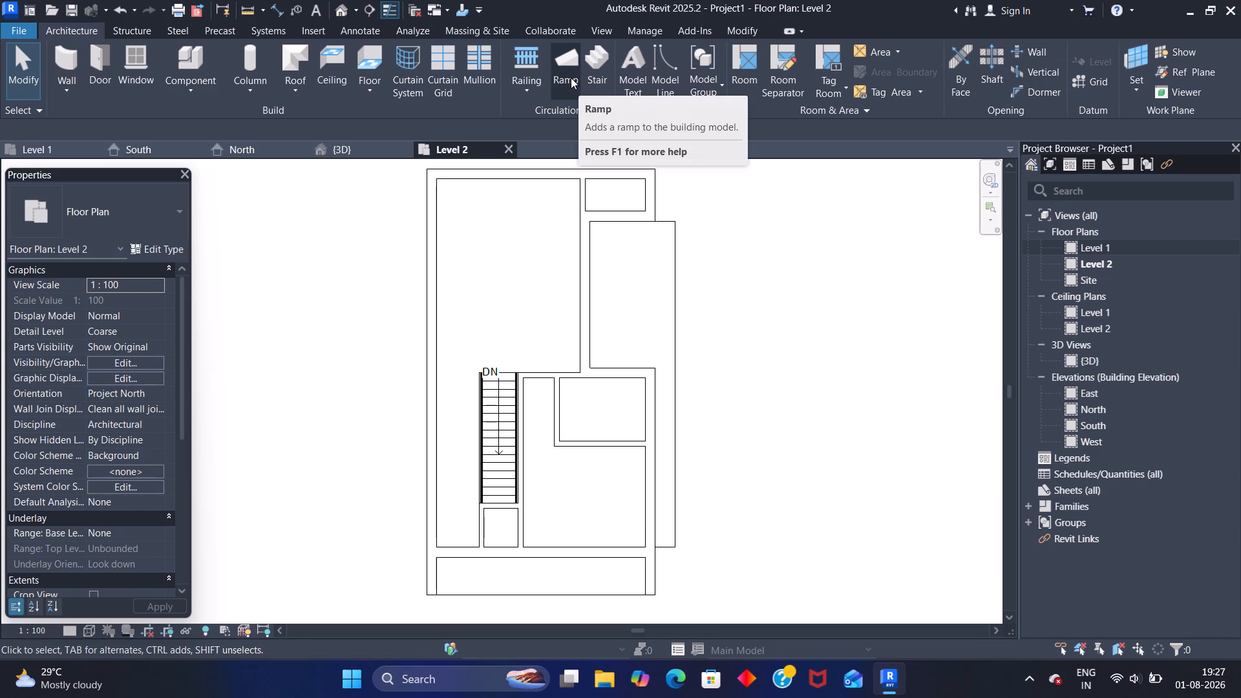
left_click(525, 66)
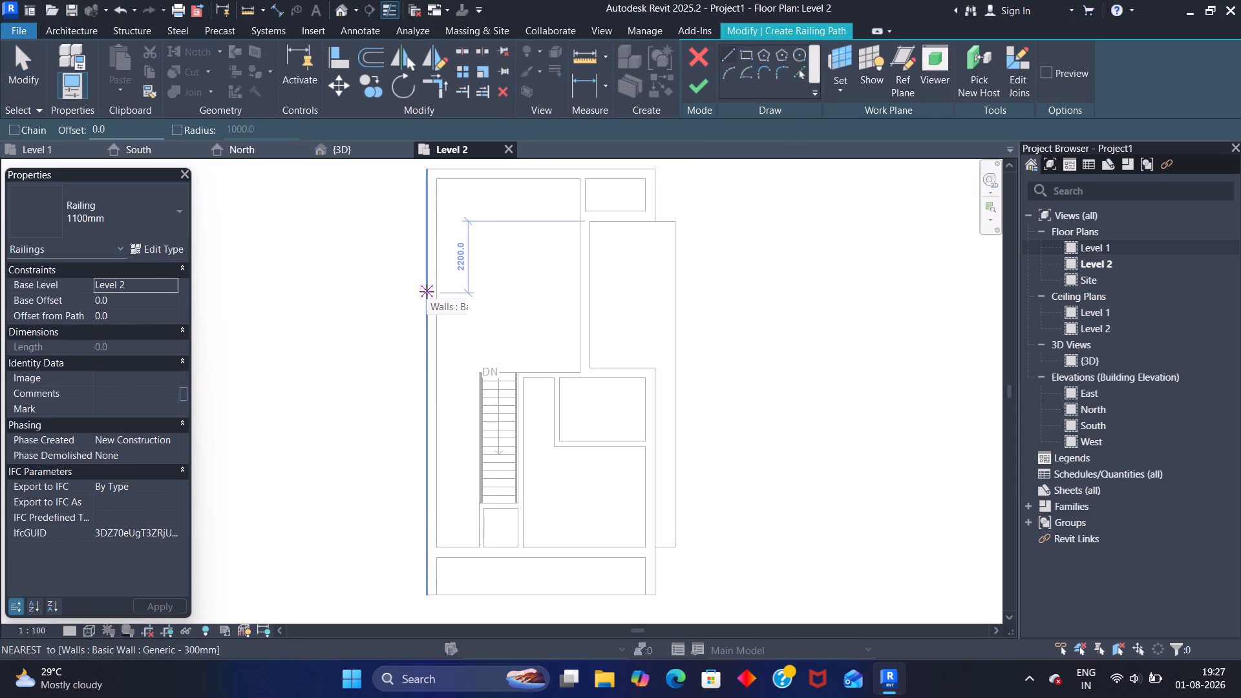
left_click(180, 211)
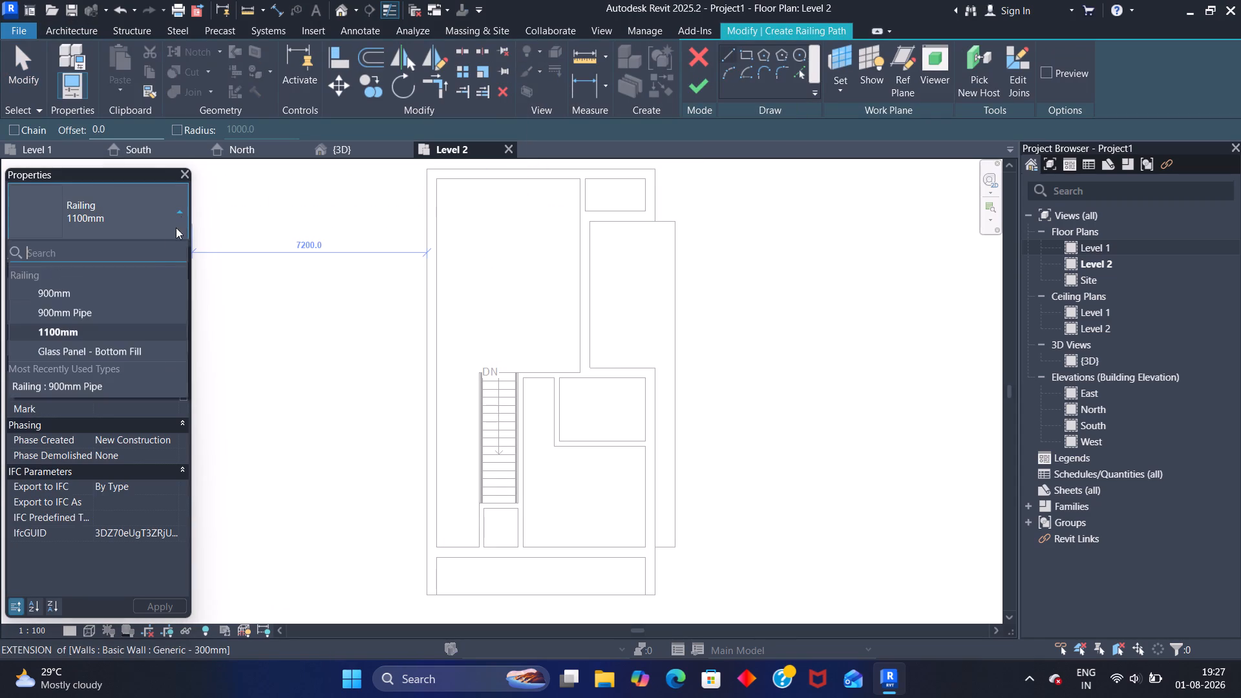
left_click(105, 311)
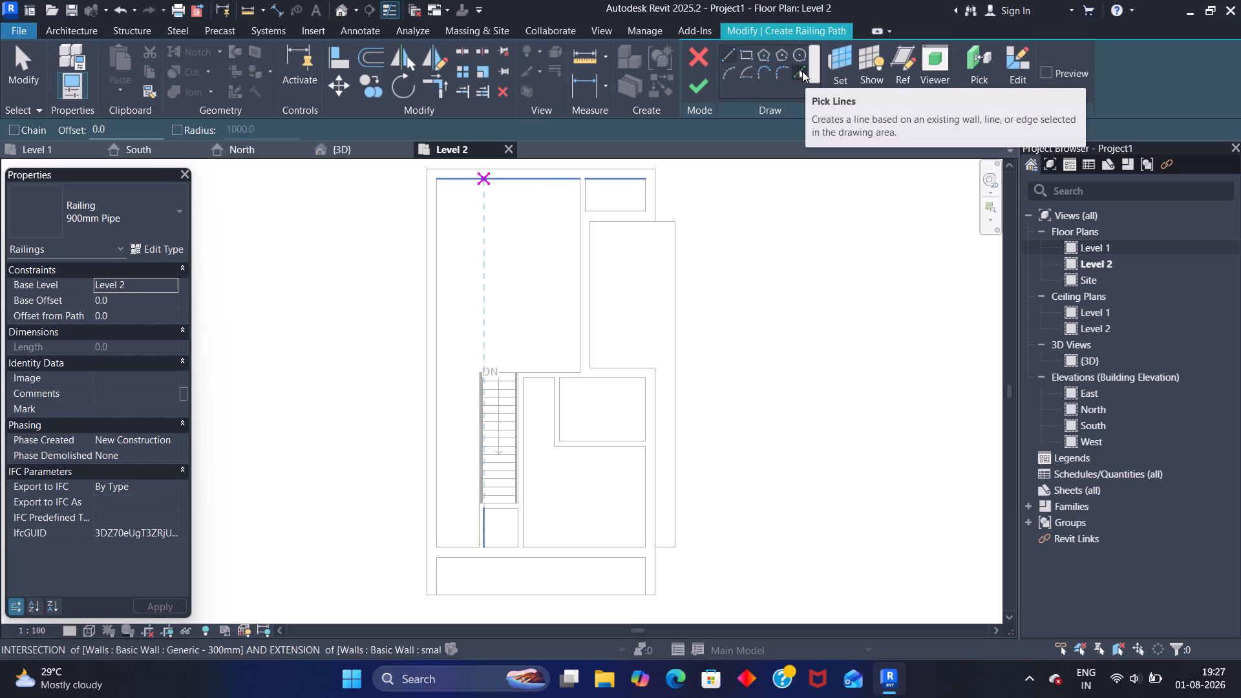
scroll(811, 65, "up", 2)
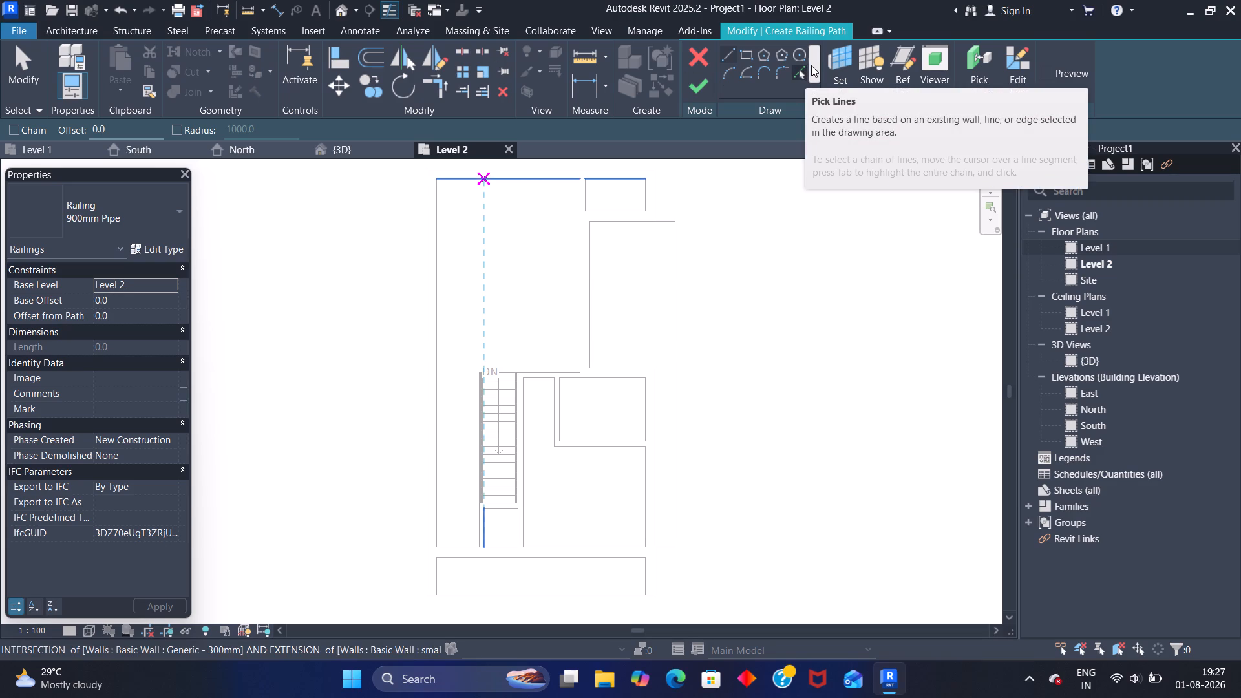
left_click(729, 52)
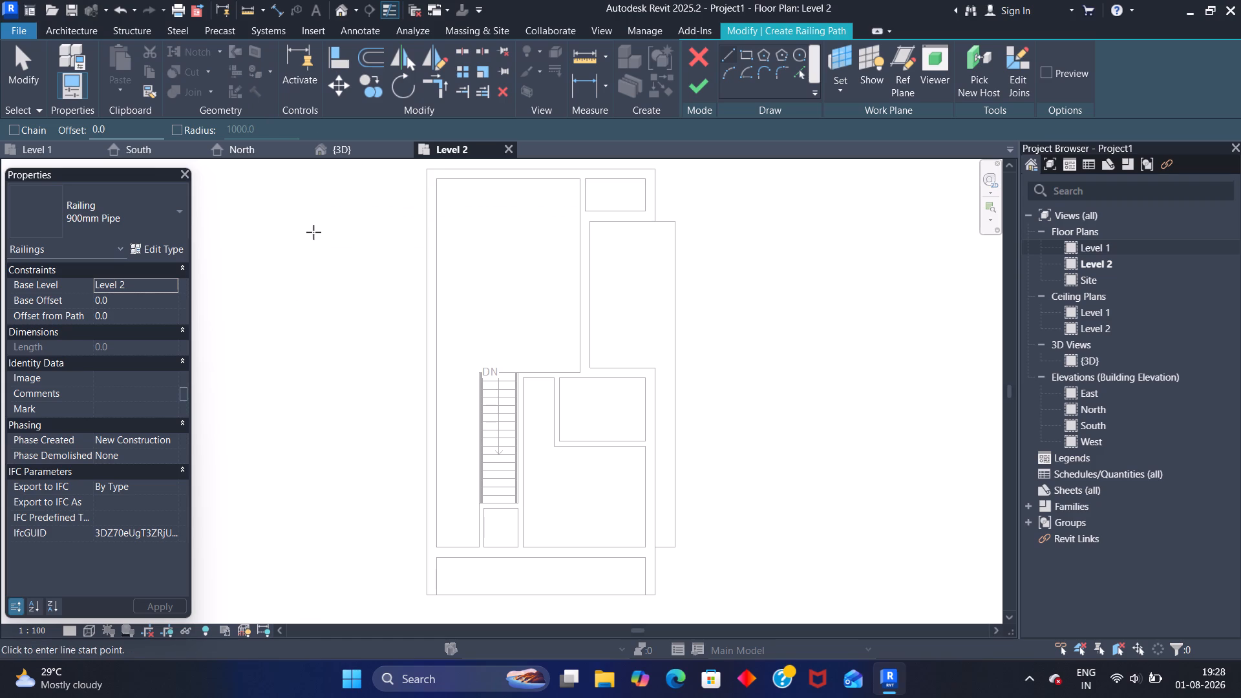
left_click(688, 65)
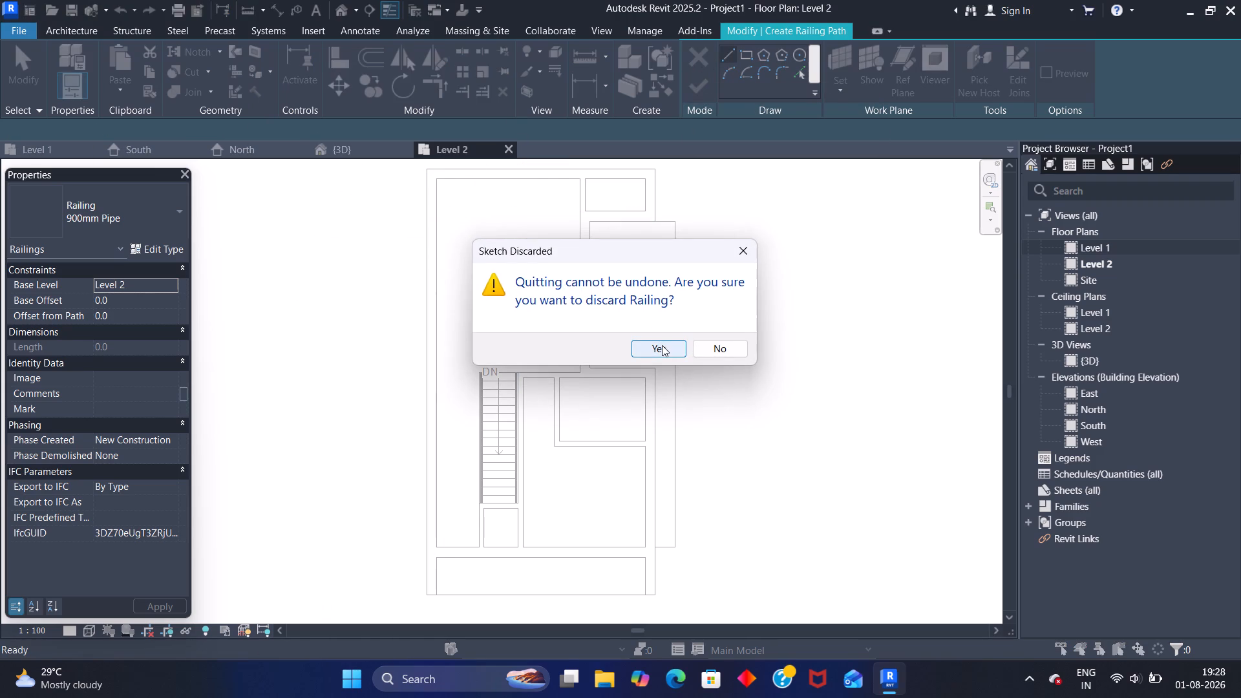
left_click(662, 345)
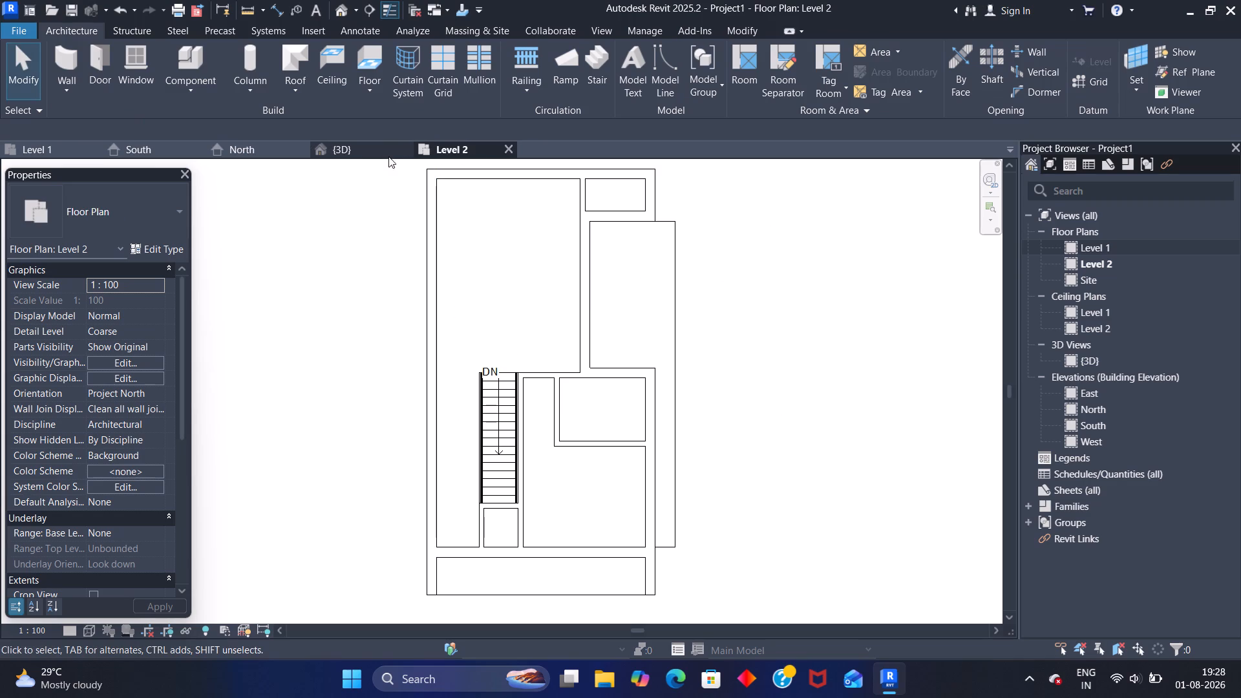
Set the visual style of the {3D} view to Wireframe.
left_click(366, 149)
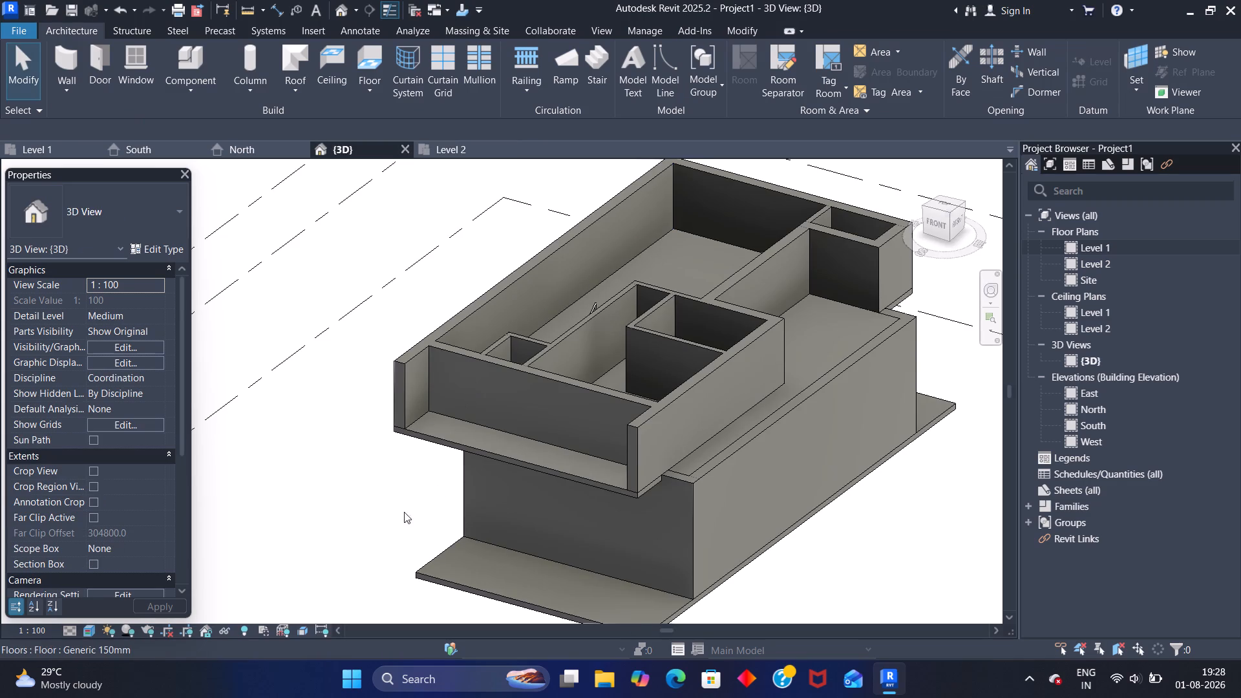
left_click(86, 633)
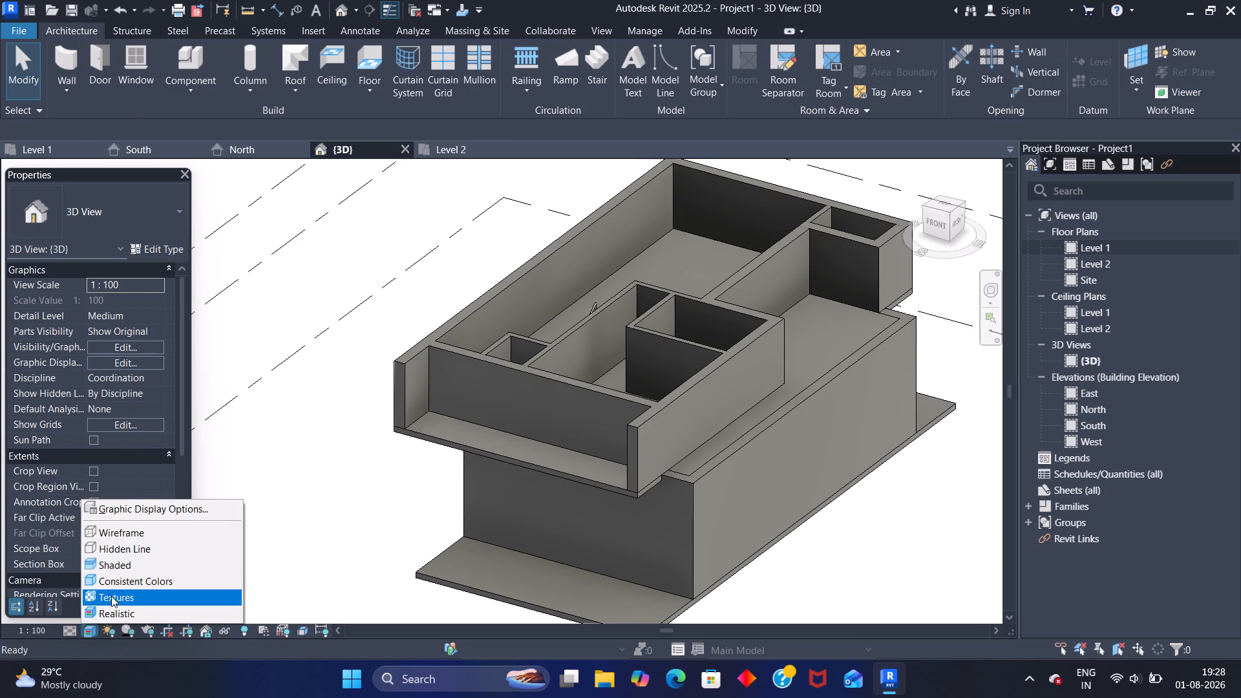
left_click(116, 531)
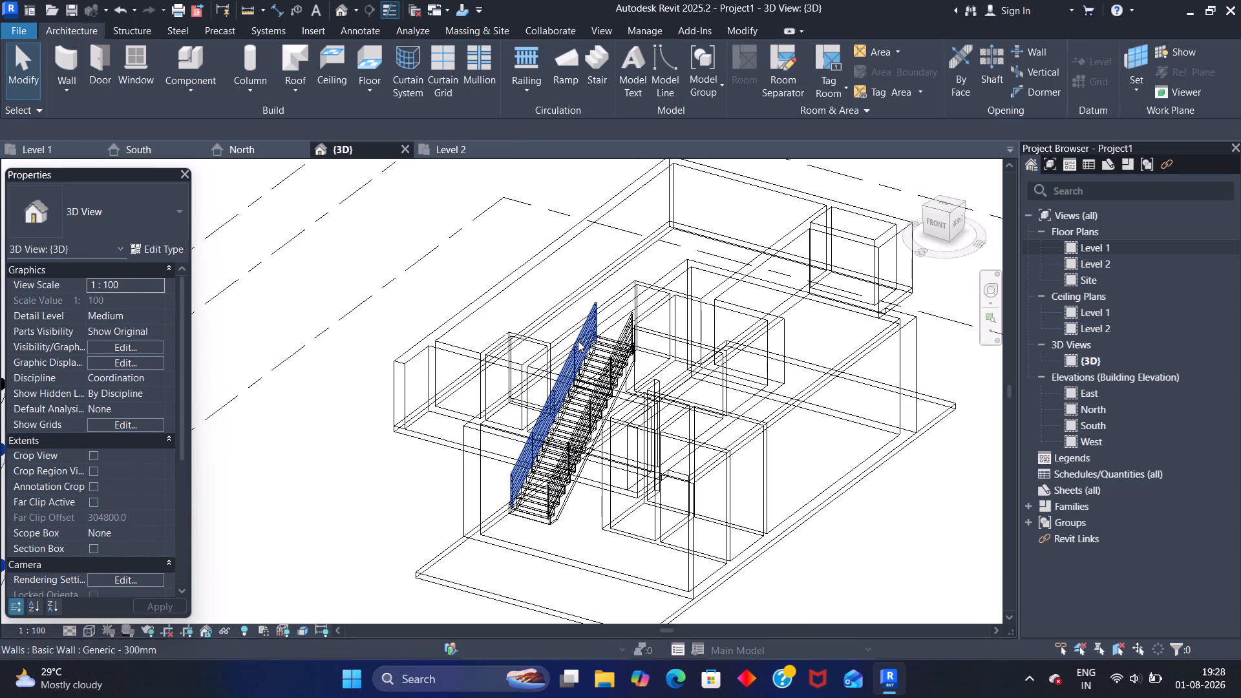
Examine the upper end of the stair's west railing, selecting its circular top rail separately.
scroll(581, 335, "up", 8)
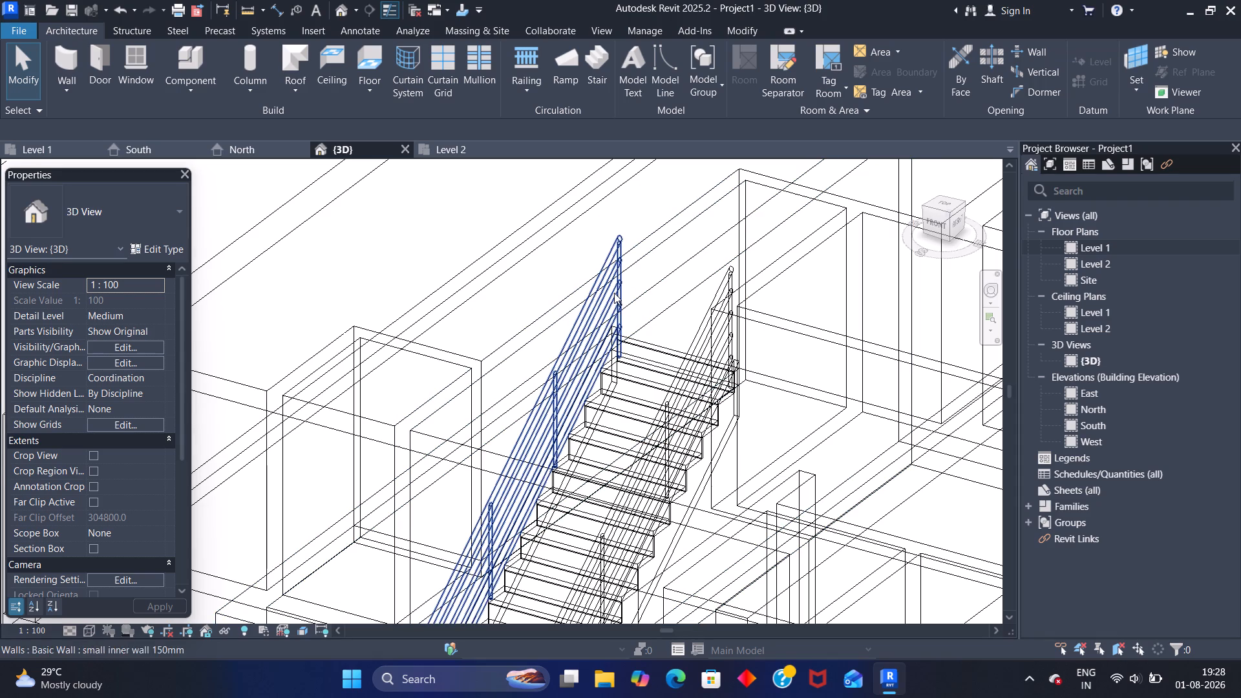
left_click(614, 295)
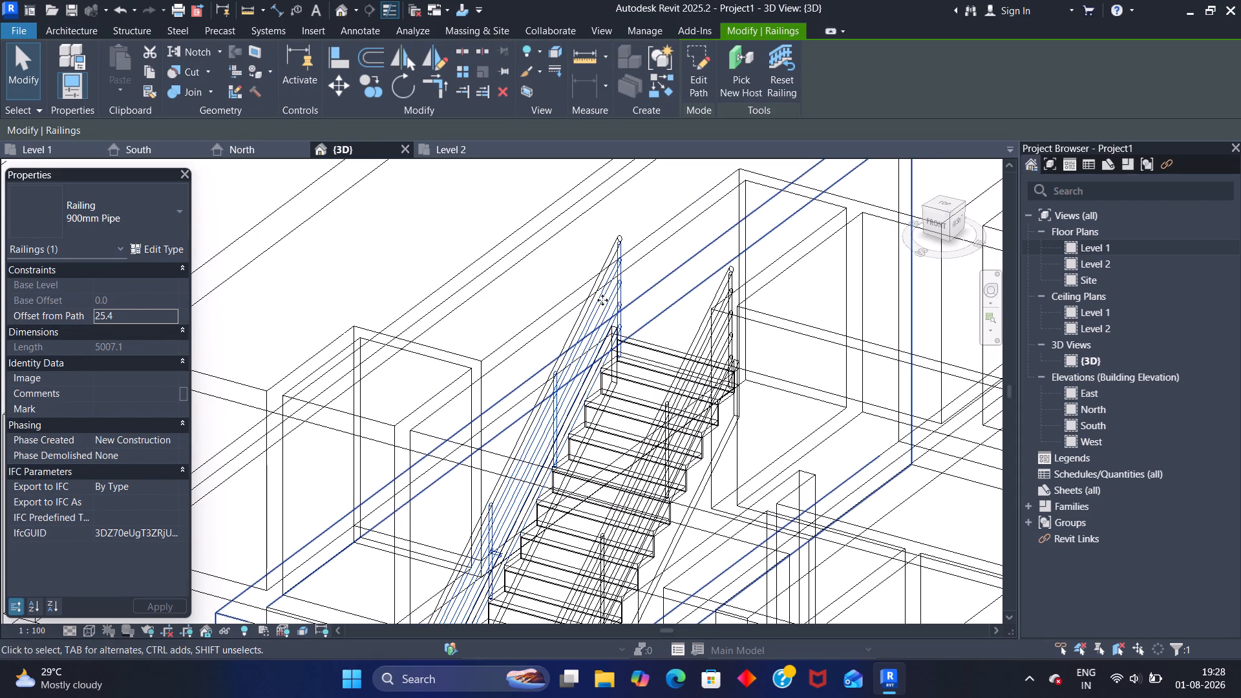
left_click(608, 299)
scroll(612, 259, "up", 2)
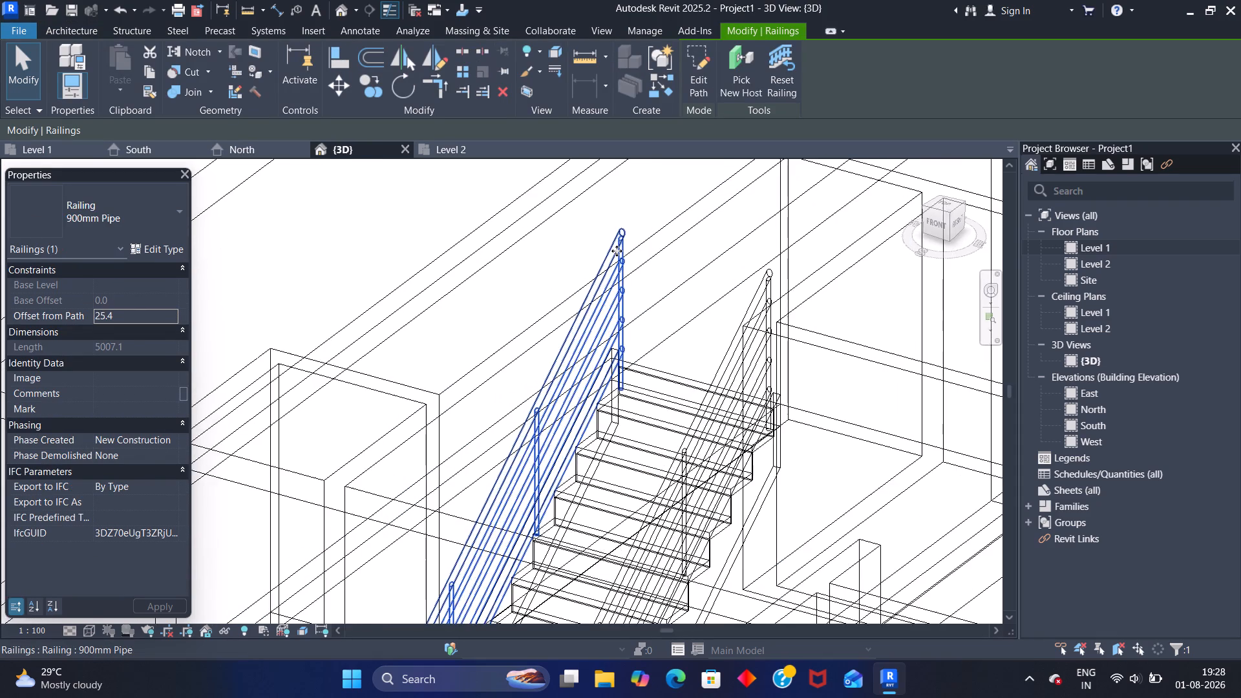
scroll(619, 249, "up", 3)
left_click(624, 229)
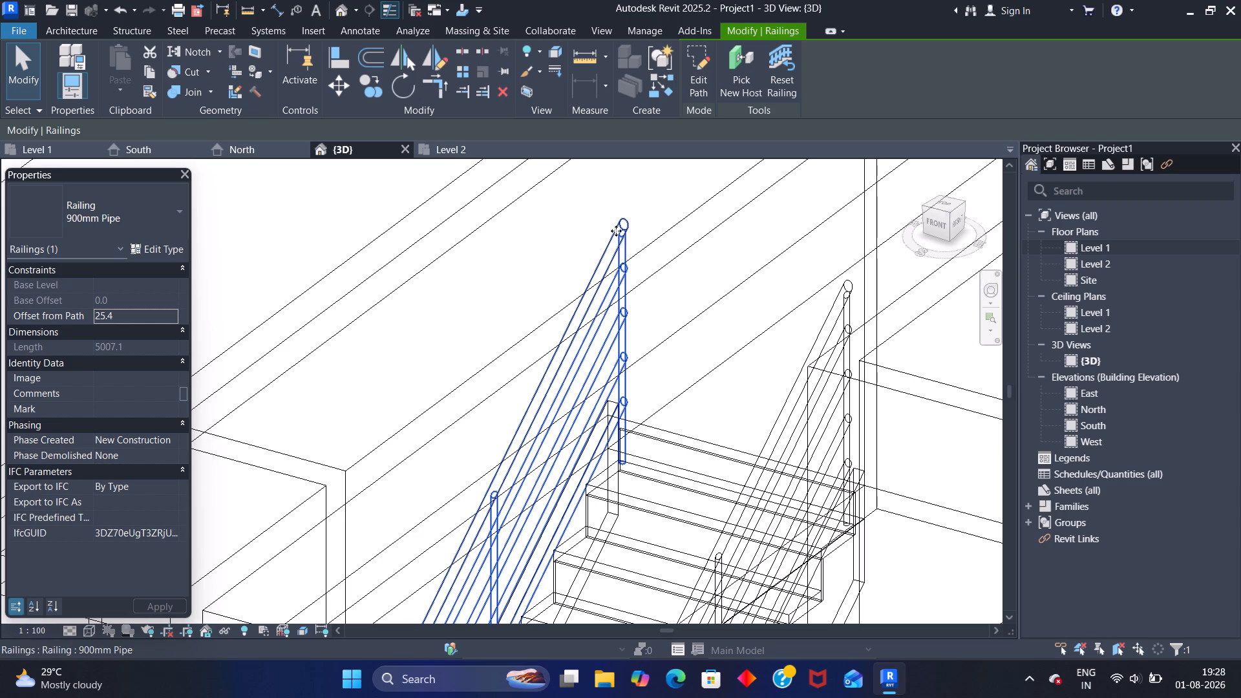
left_click(699, 477)
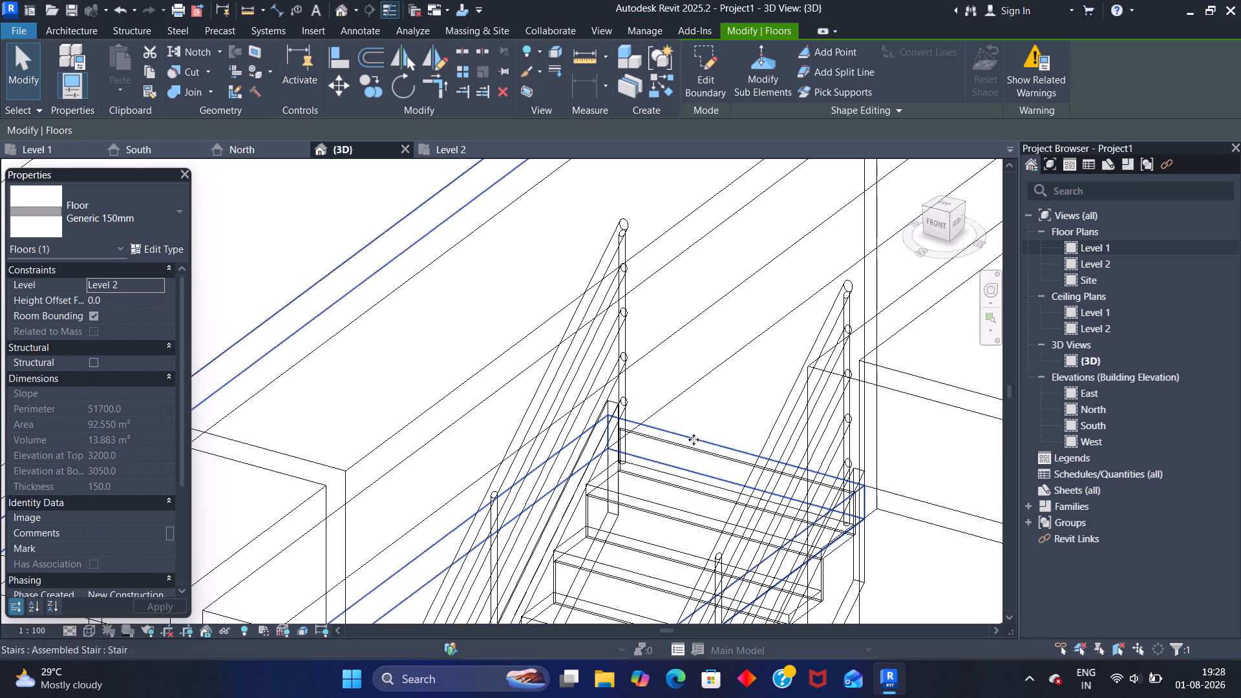
scroll(695, 398, "down", 1)
scroll(624, 256, "down", 2)
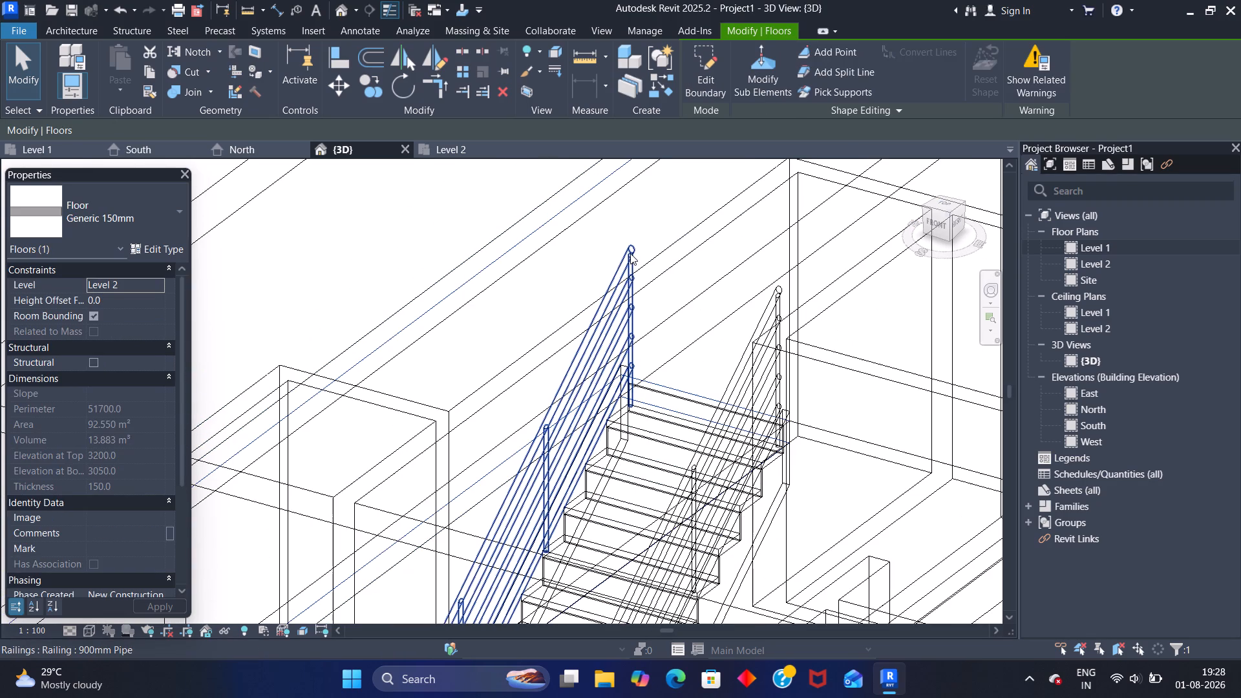
scroll(642, 238, "up", 3)
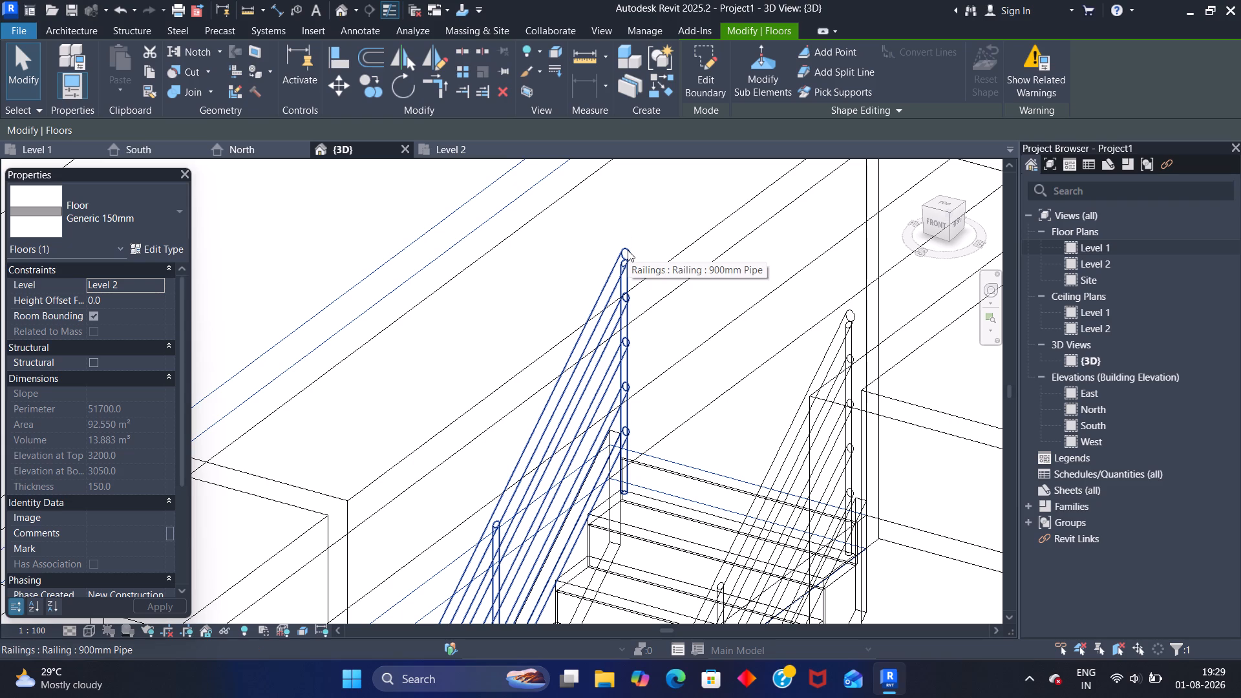
key("Tab")
key("Tab")
key("Tab")
key("Tab")
key("Tab")
key("Tab")
key("Tab")
left_click(625, 251)
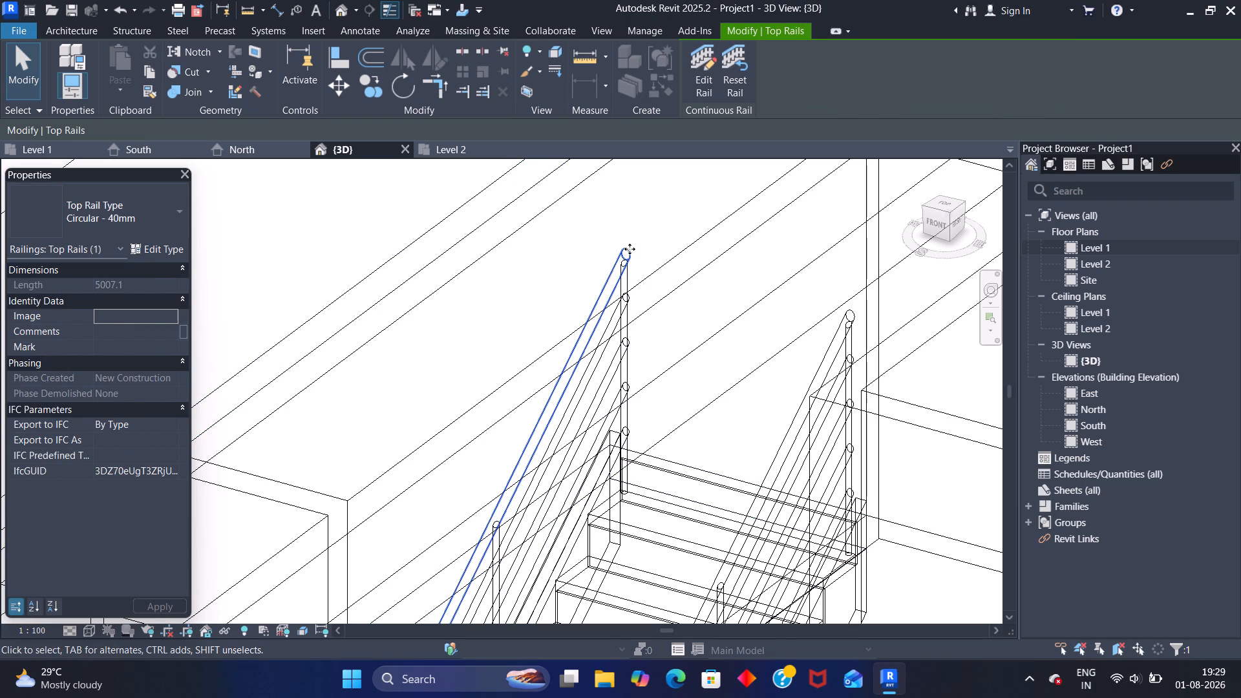
left_click(628, 250)
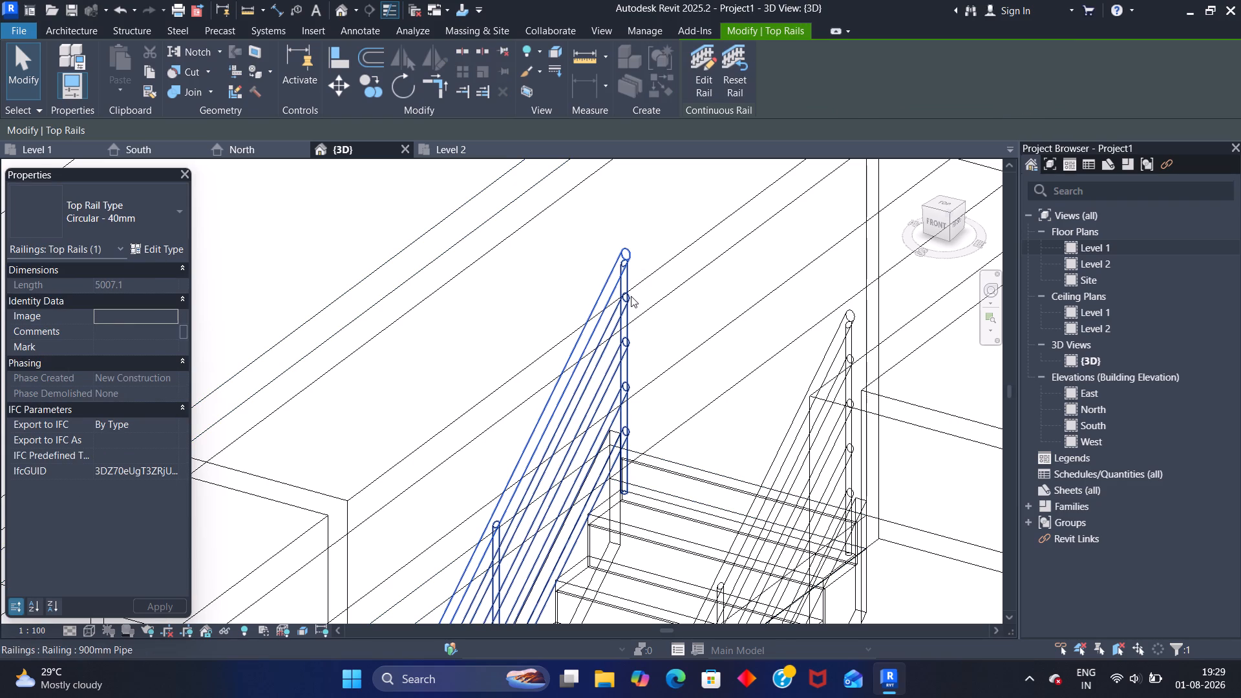
left_click(619, 270)
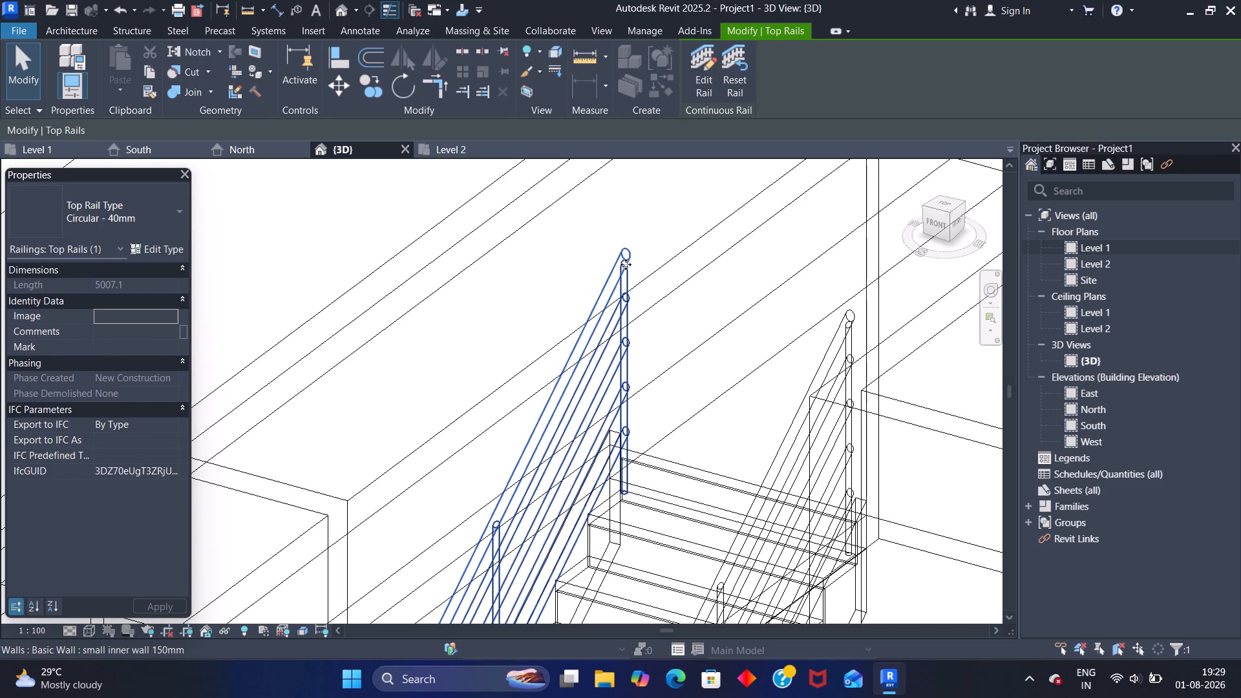
left_click(626, 298, "ctrl")
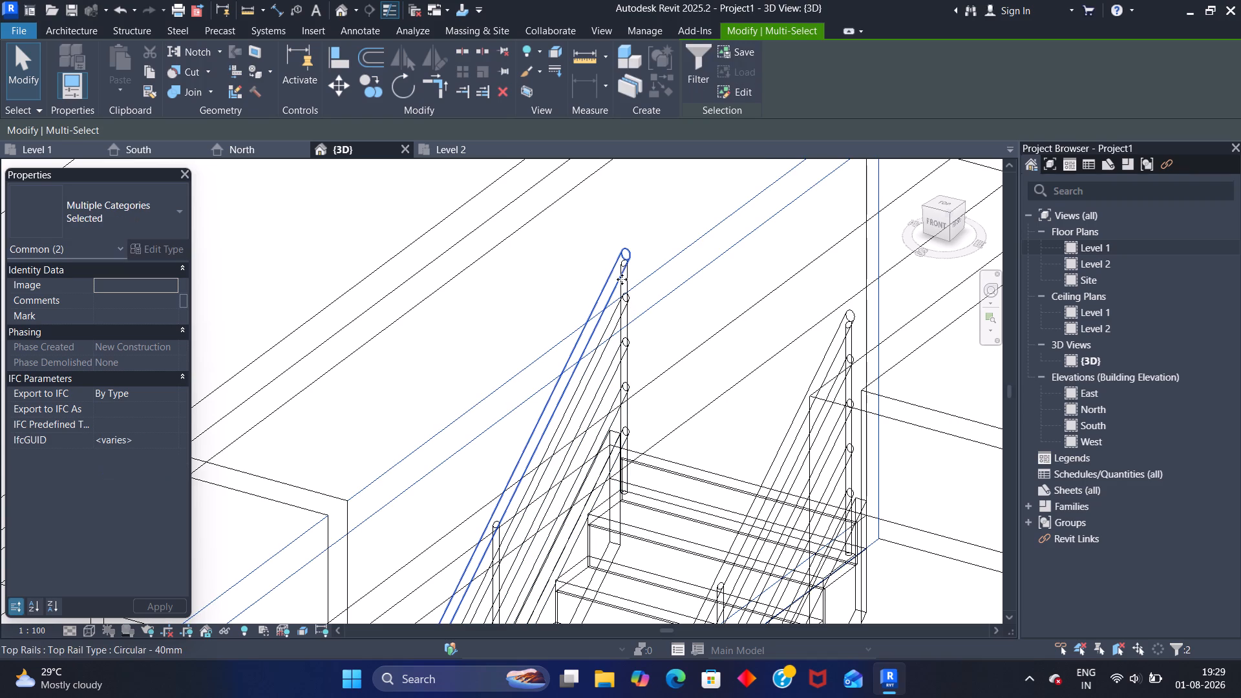
left_click(624, 264)
scroll(630, 253, "down", 1)
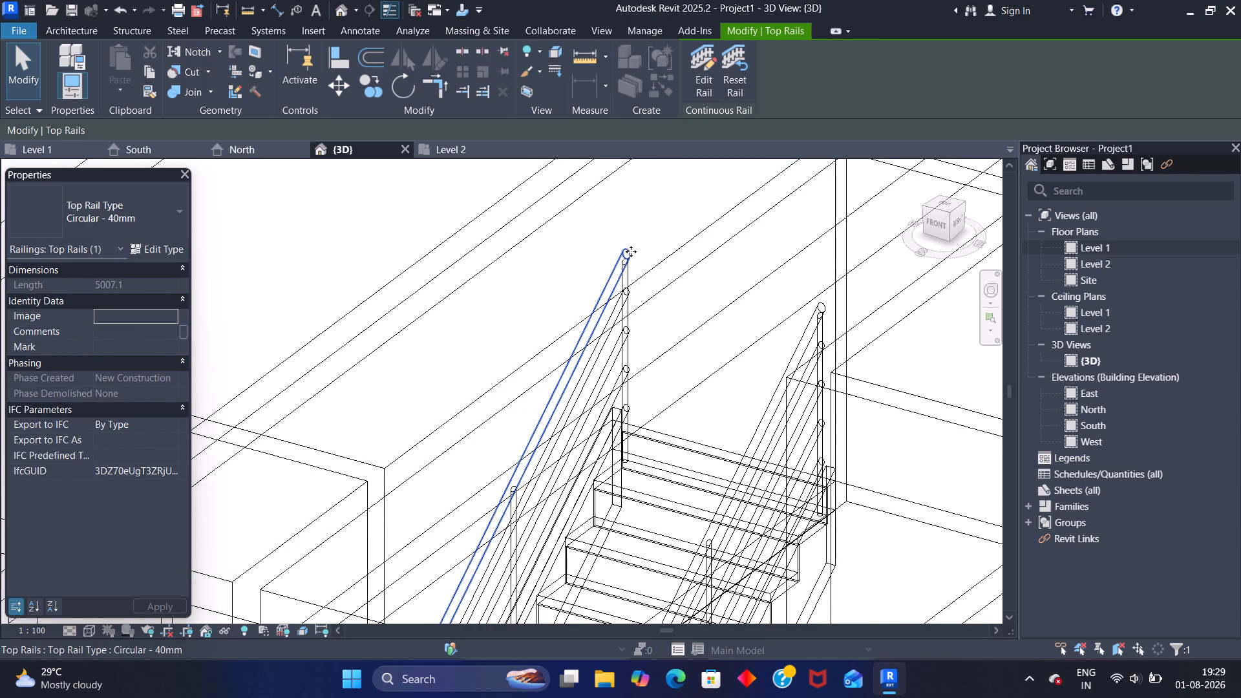
scroll(631, 251, "down", 6)
key("Escape")
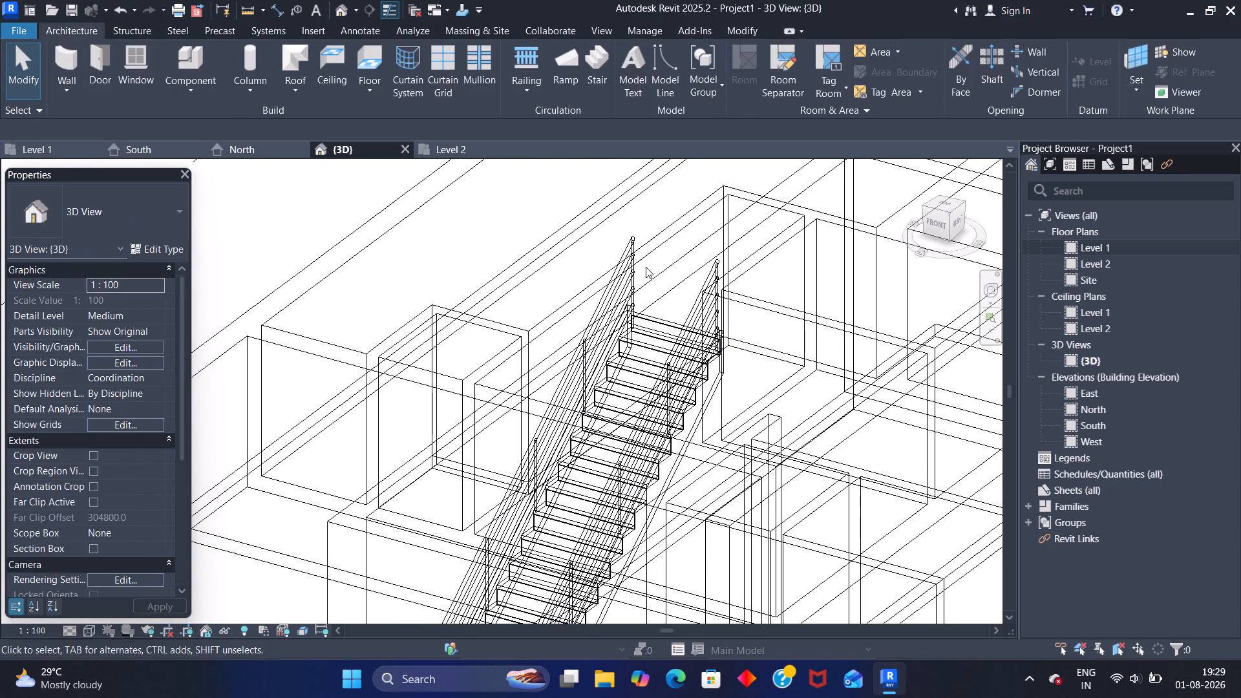
key("Escape")
Delete the 900mm Pipe railing on the stair's west side.
scroll(626, 243, "up", 5)
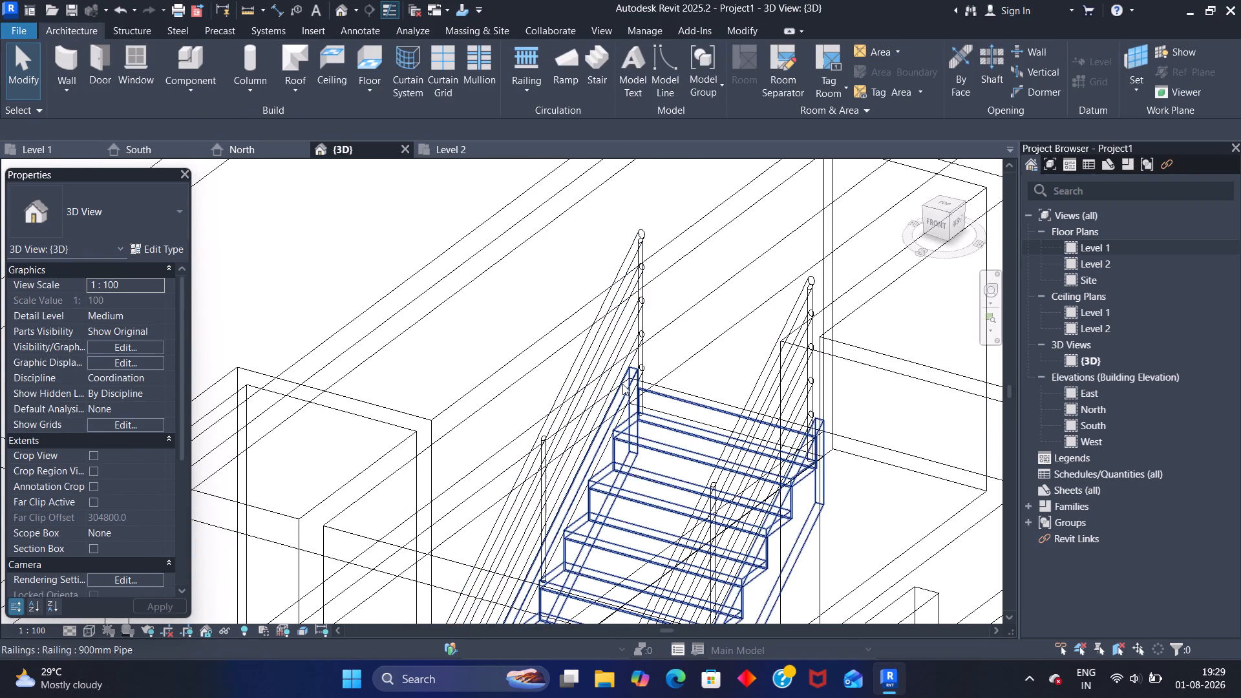
left_click(611, 354)
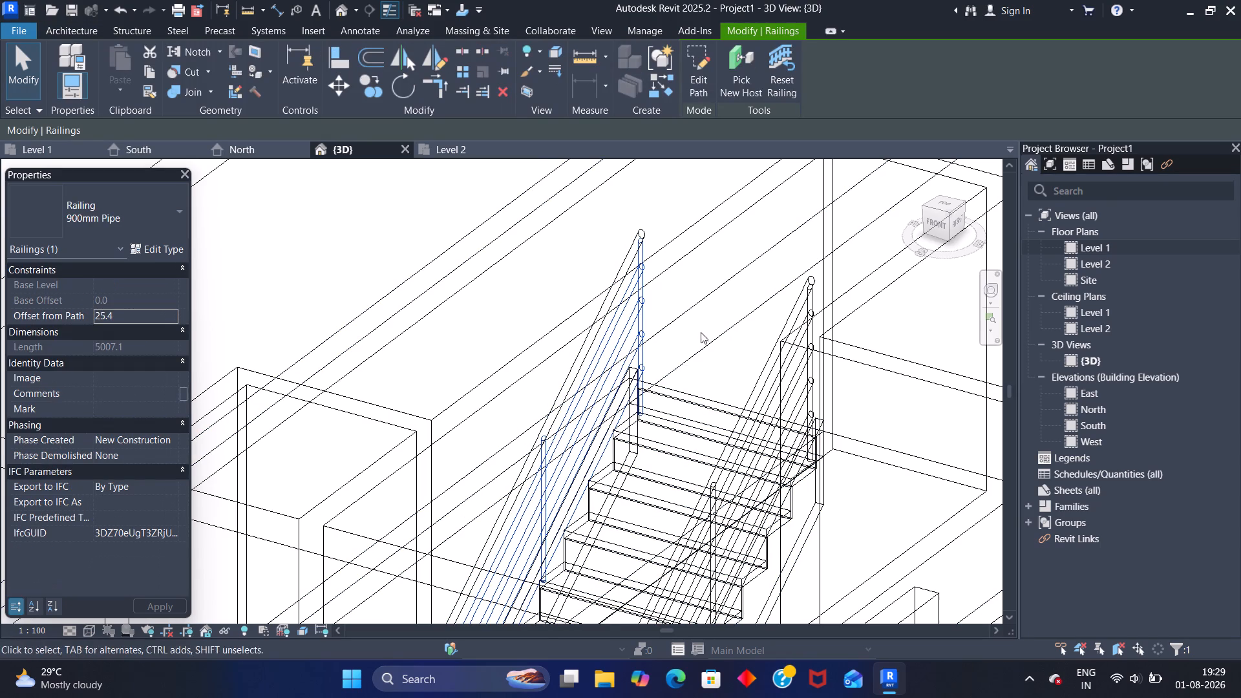
left_click(630, 251, "ctrl")
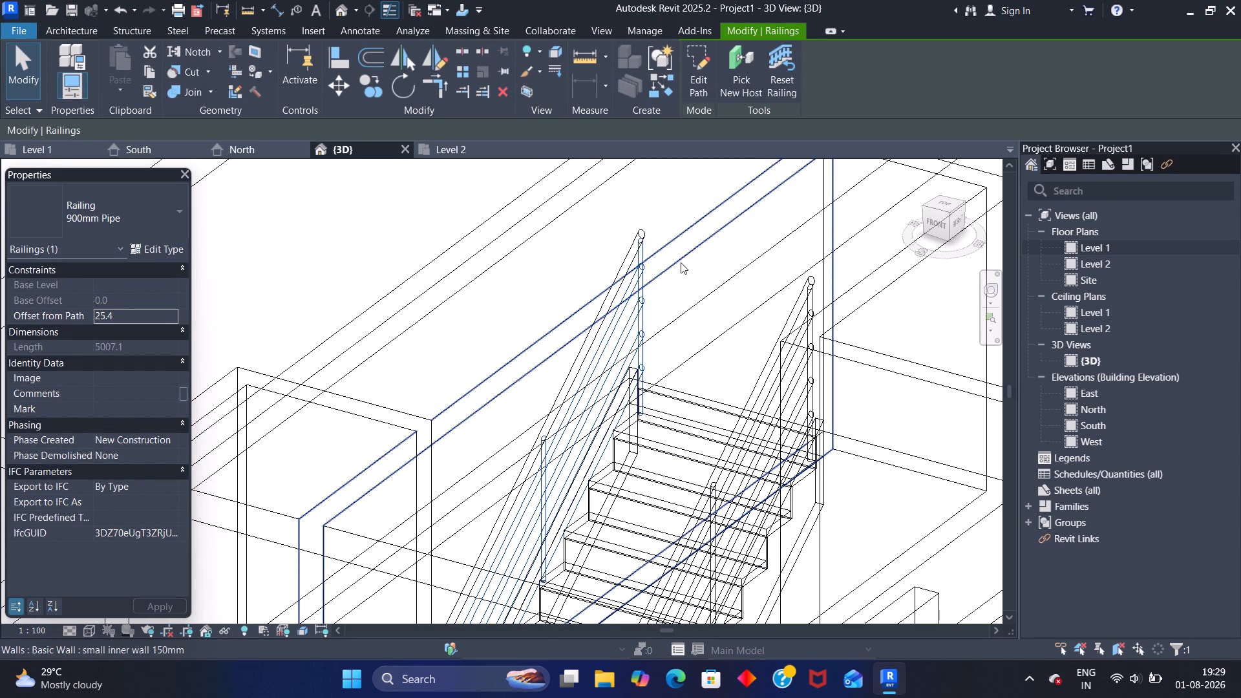
scroll(589, 319, "up", 1)
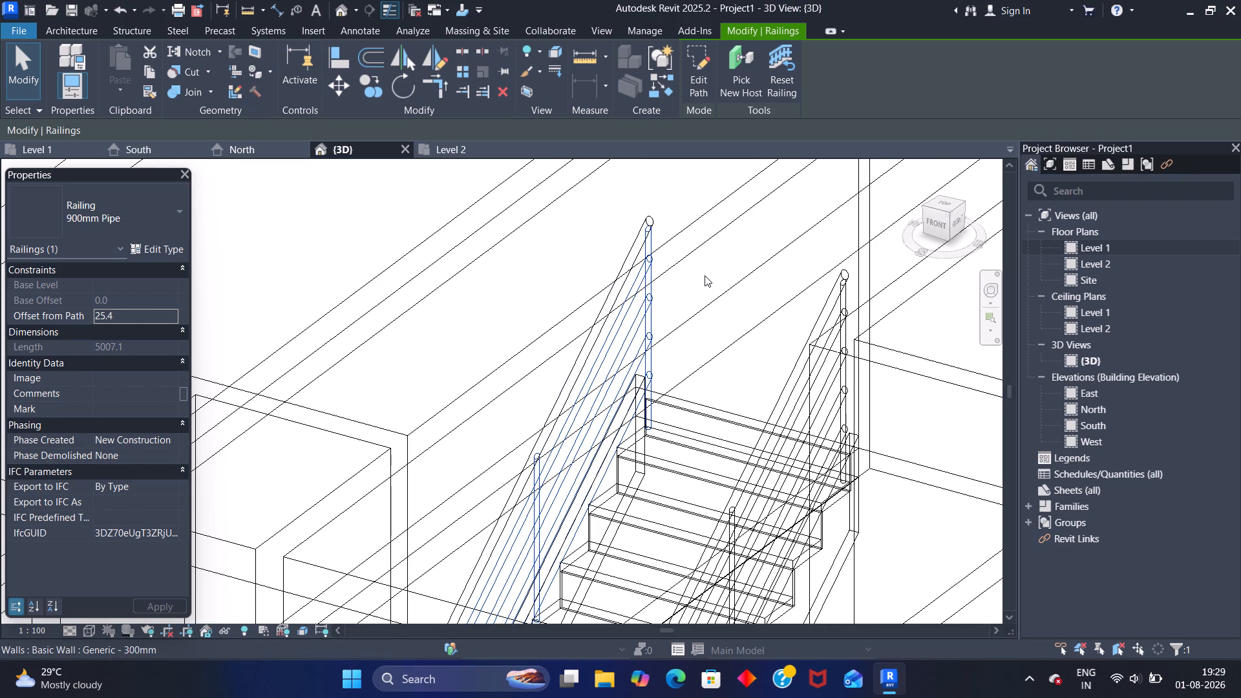
key("Delete")
Delete the remaining 900mm Pipe railing on the stair's east side.
scroll(700, 271, "down", 10)
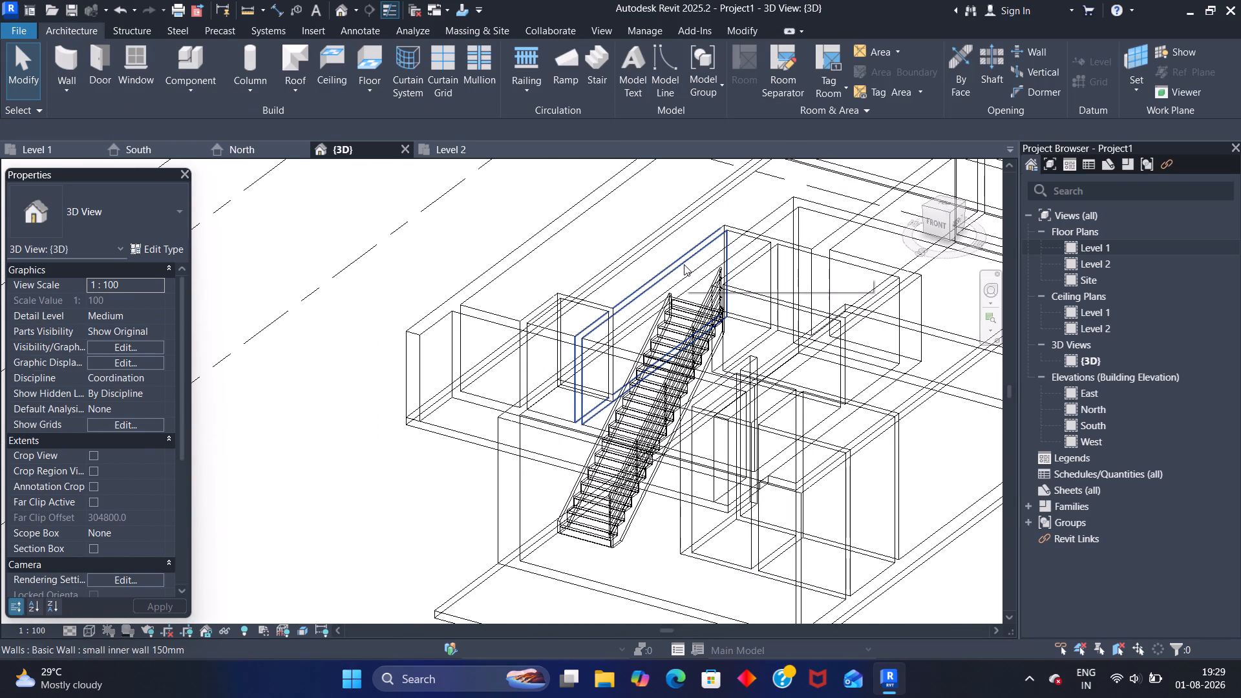
middle_click_drag(691, 291, 690, 290)
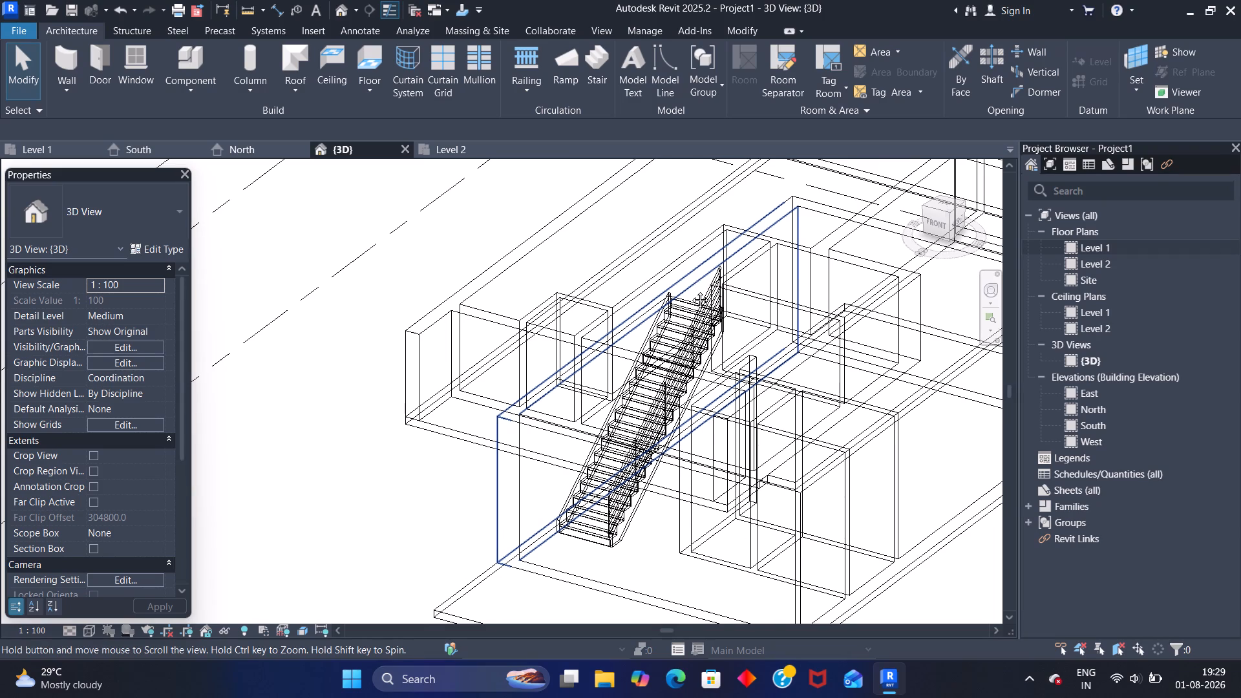
middle_click_drag(690, 290, 597, 282)
scroll(618, 290, "up", 6)
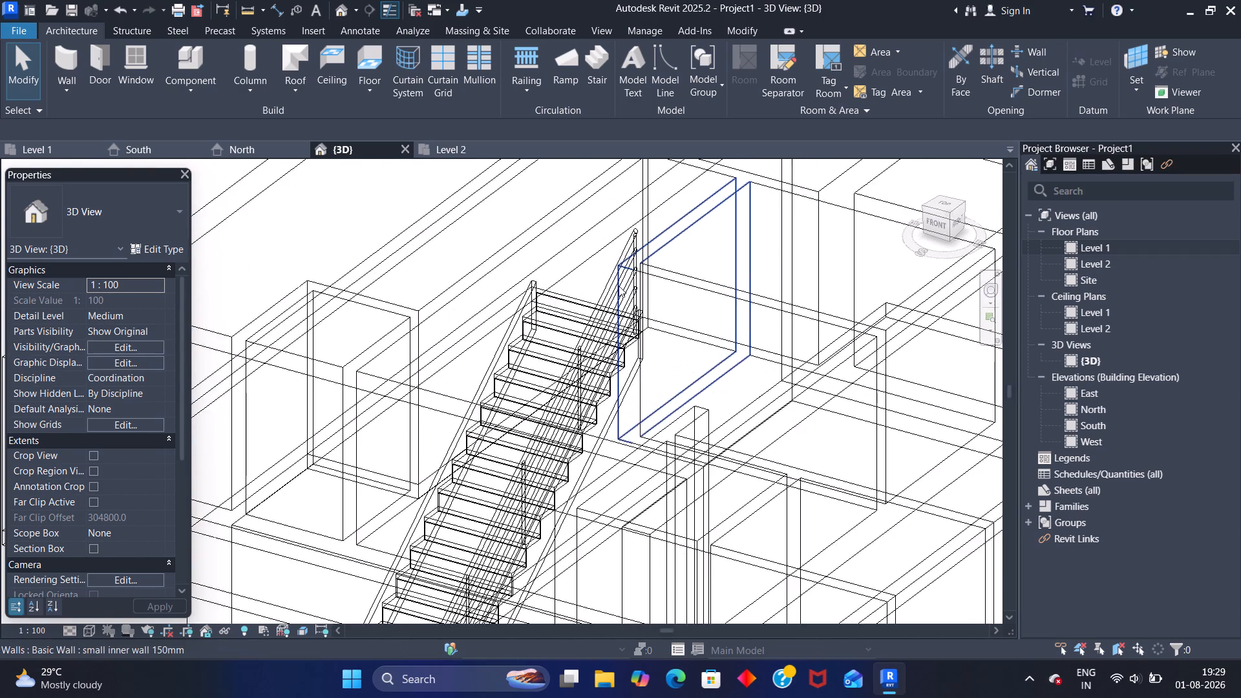
scroll(619, 286, "up", 1)
left_click(603, 293)
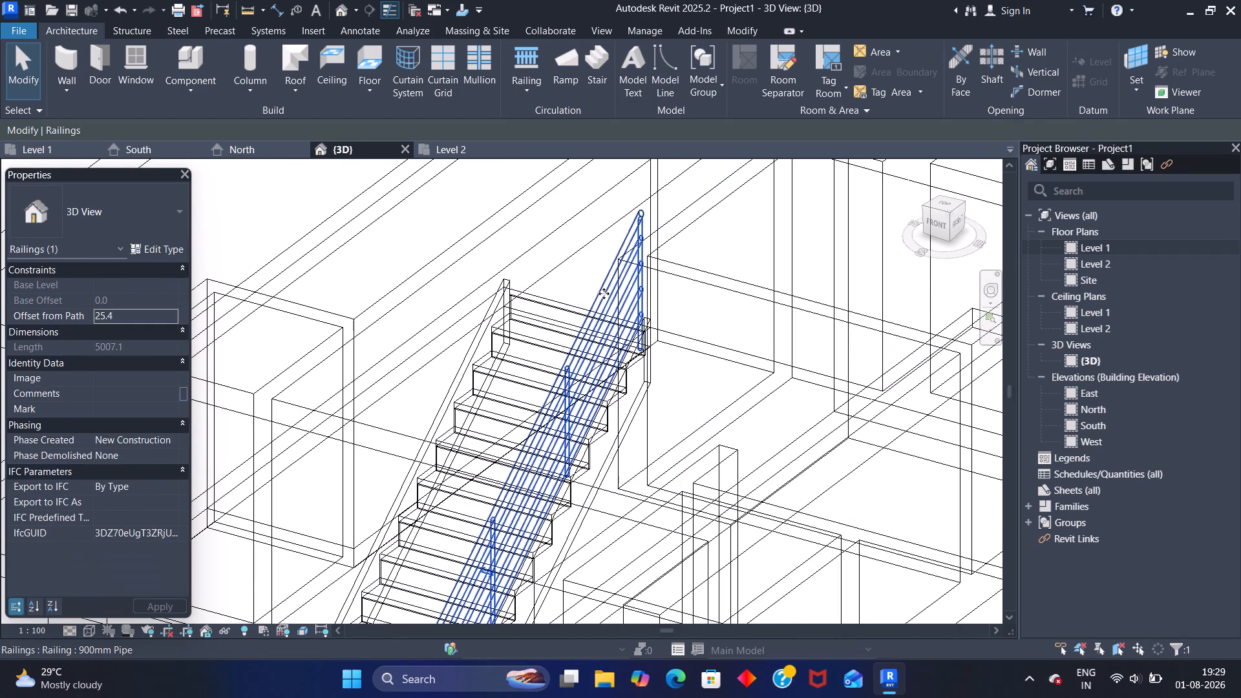
key("Delete")
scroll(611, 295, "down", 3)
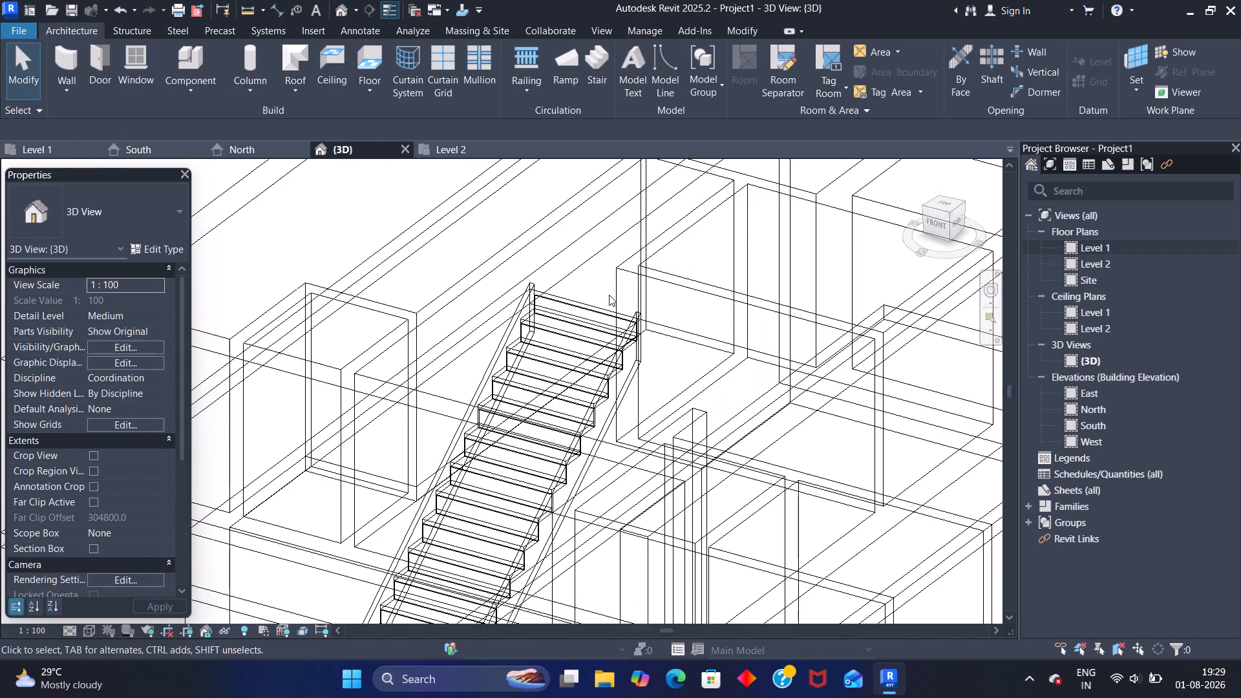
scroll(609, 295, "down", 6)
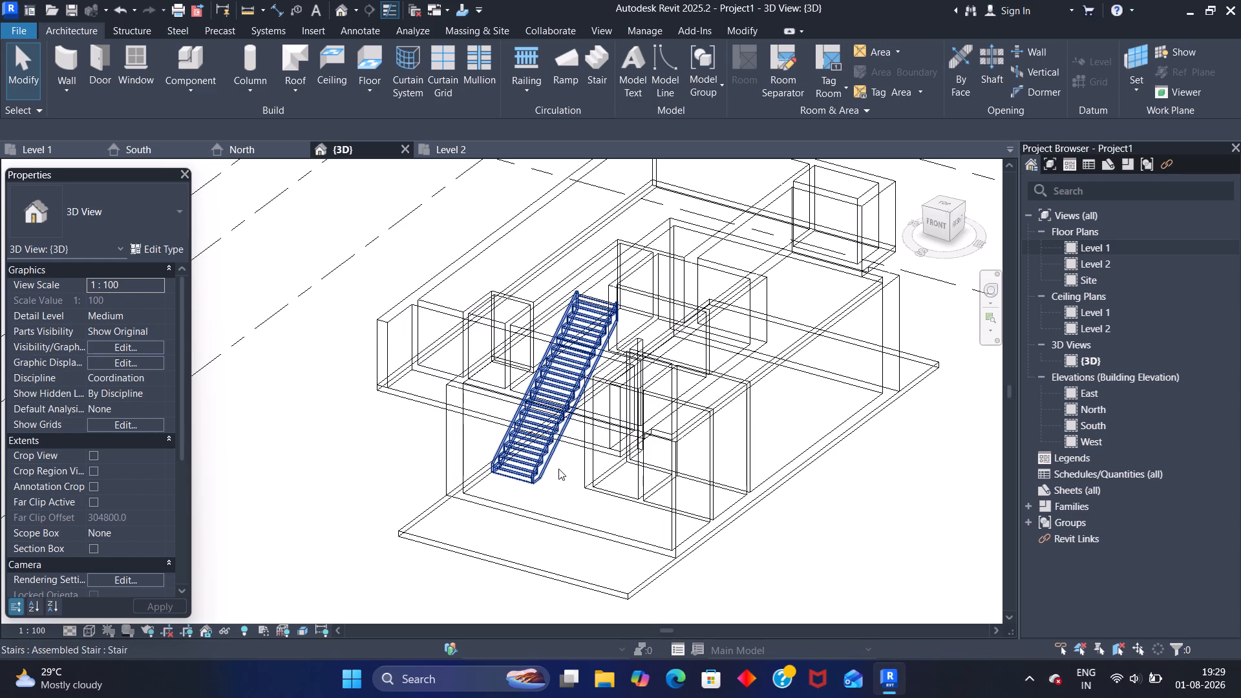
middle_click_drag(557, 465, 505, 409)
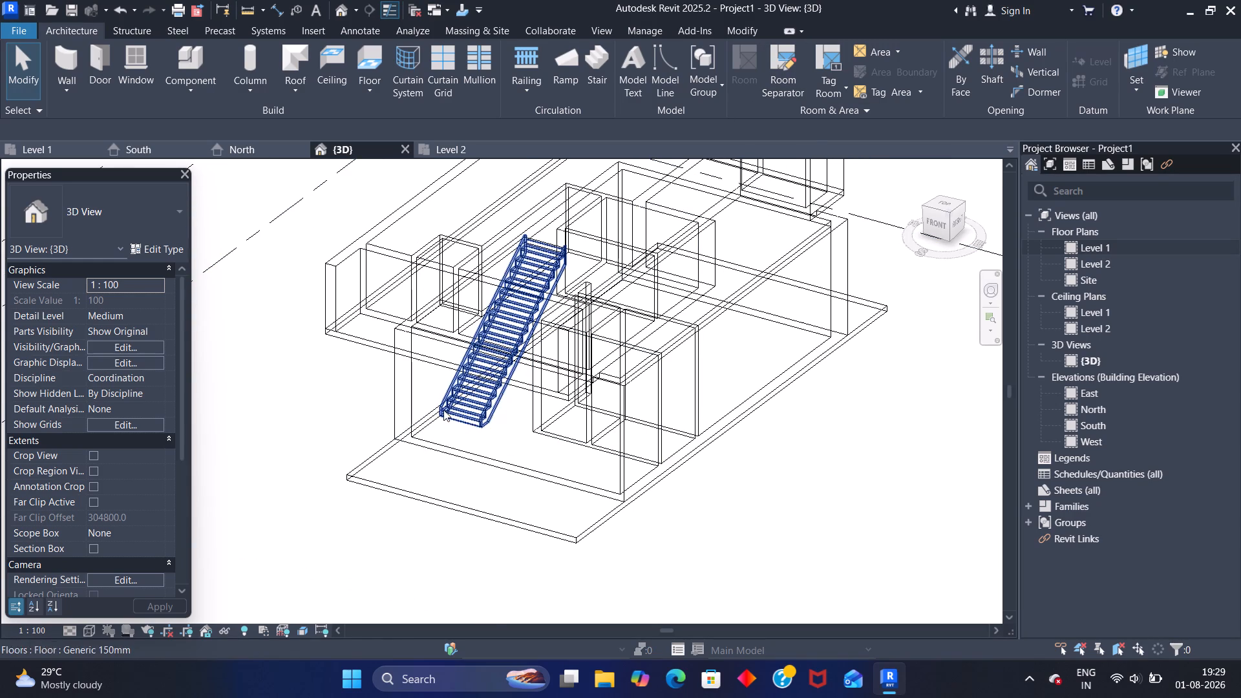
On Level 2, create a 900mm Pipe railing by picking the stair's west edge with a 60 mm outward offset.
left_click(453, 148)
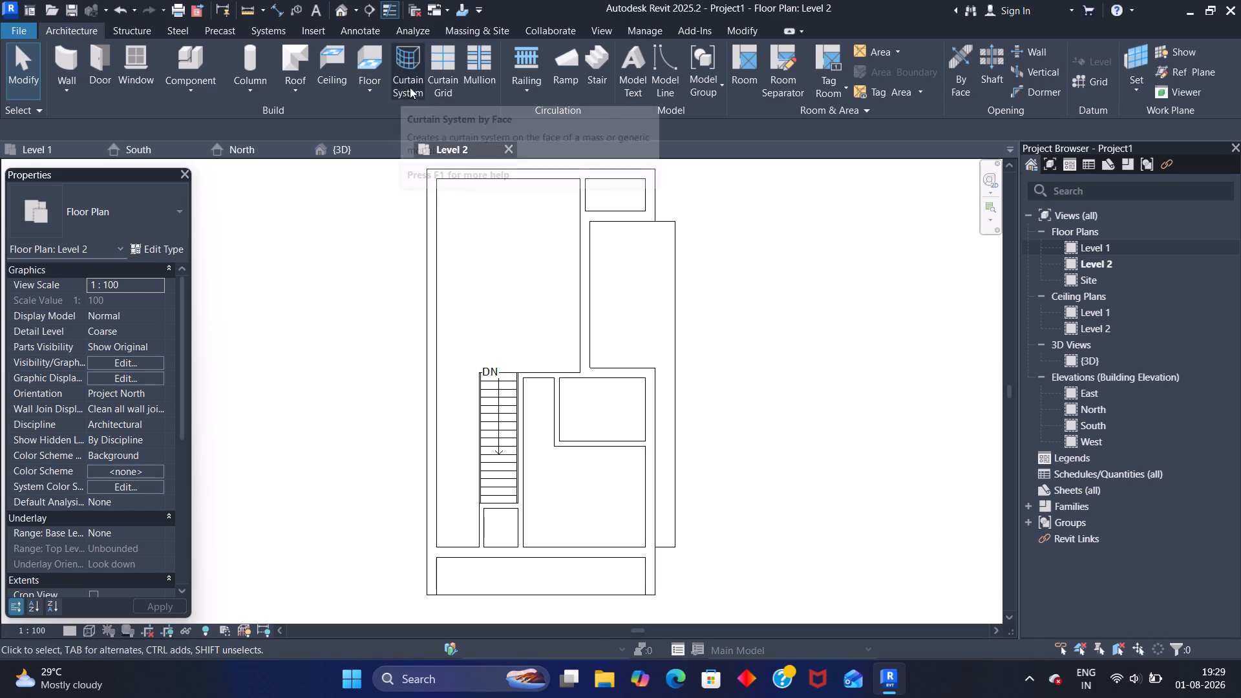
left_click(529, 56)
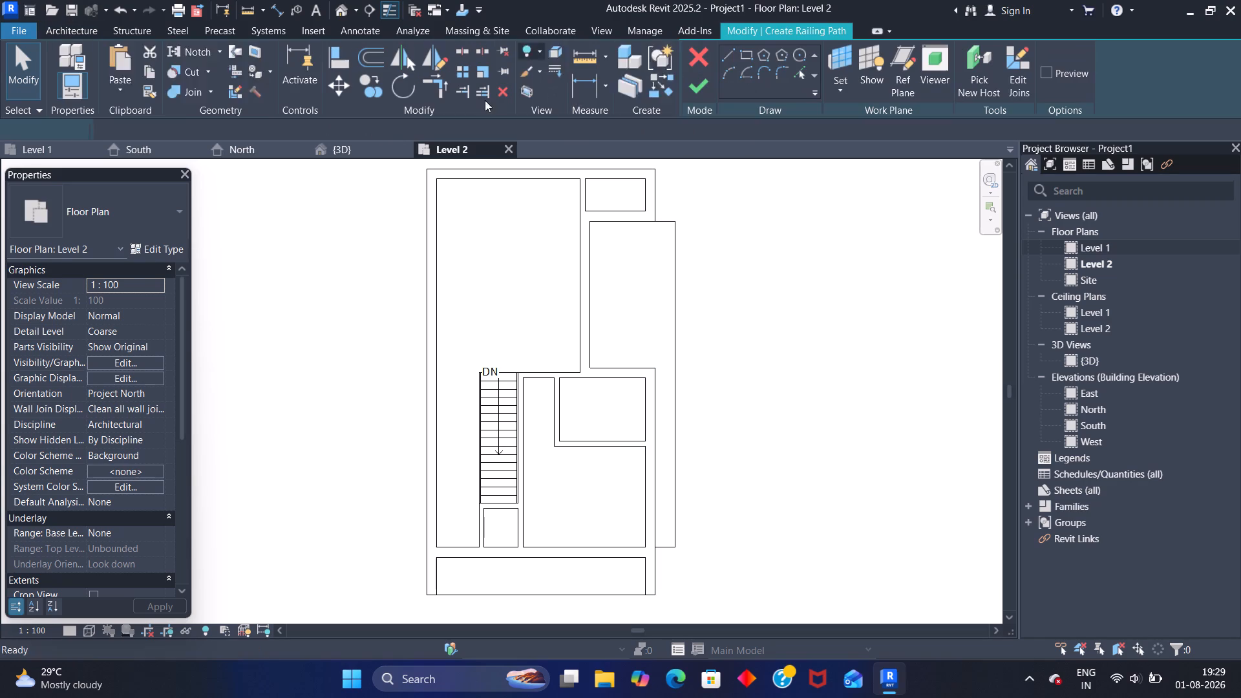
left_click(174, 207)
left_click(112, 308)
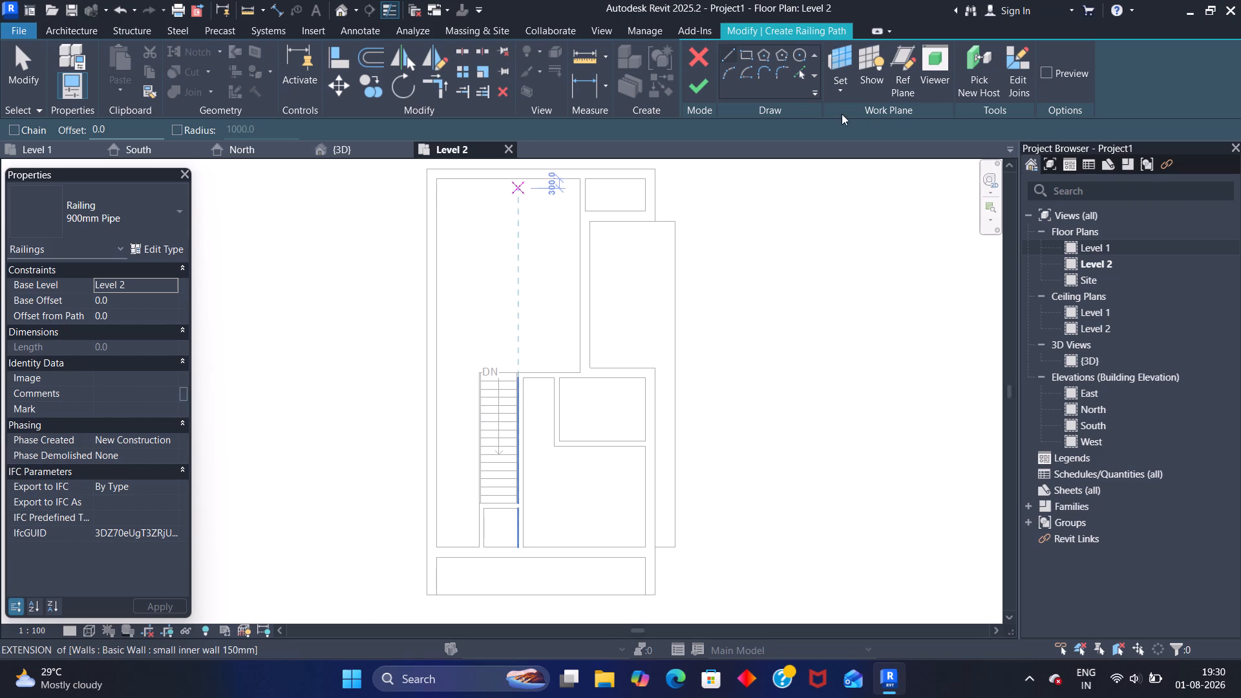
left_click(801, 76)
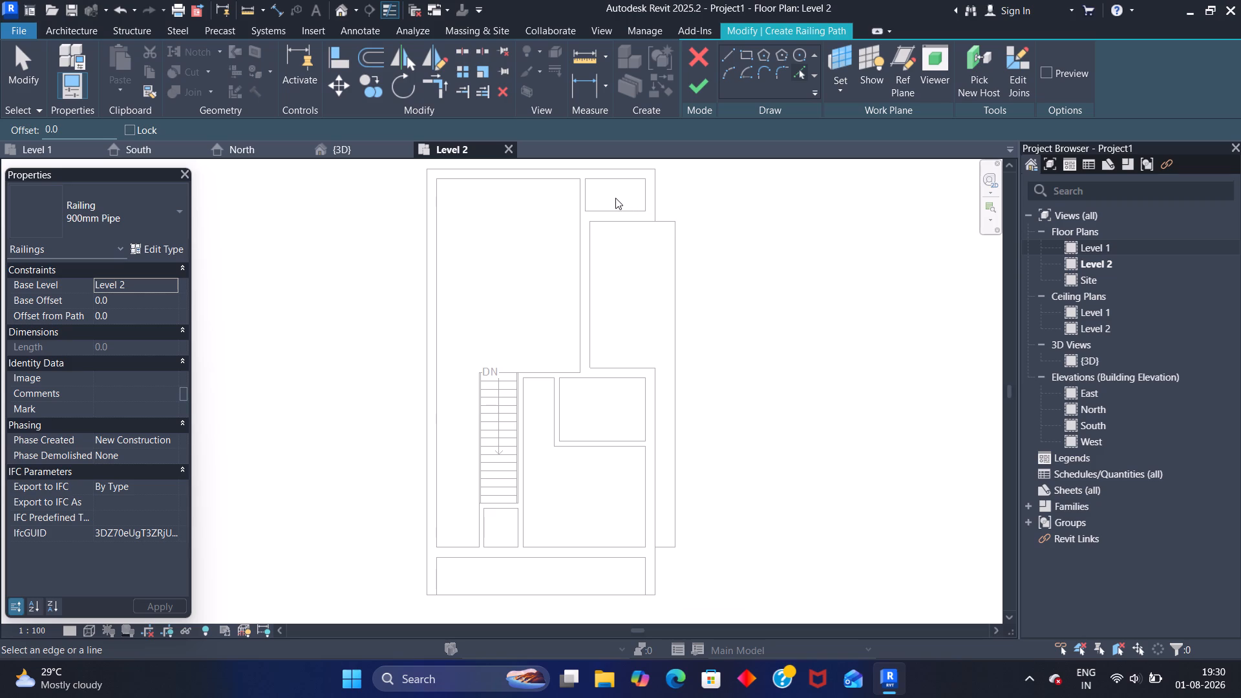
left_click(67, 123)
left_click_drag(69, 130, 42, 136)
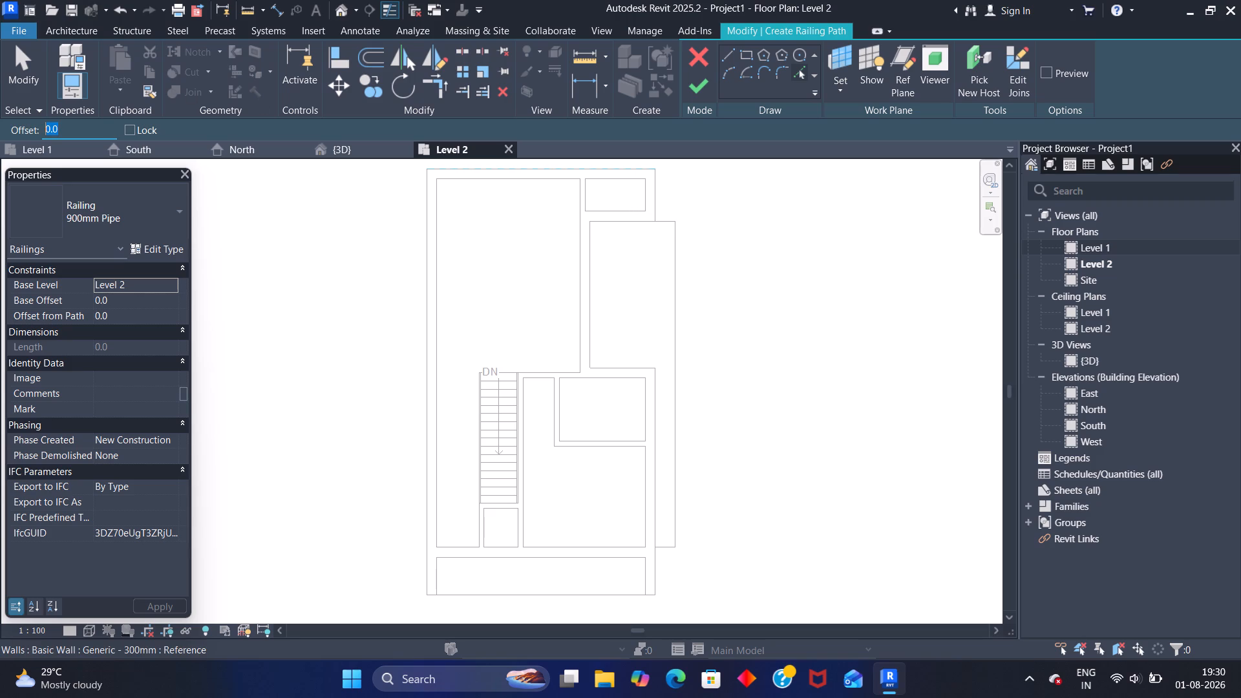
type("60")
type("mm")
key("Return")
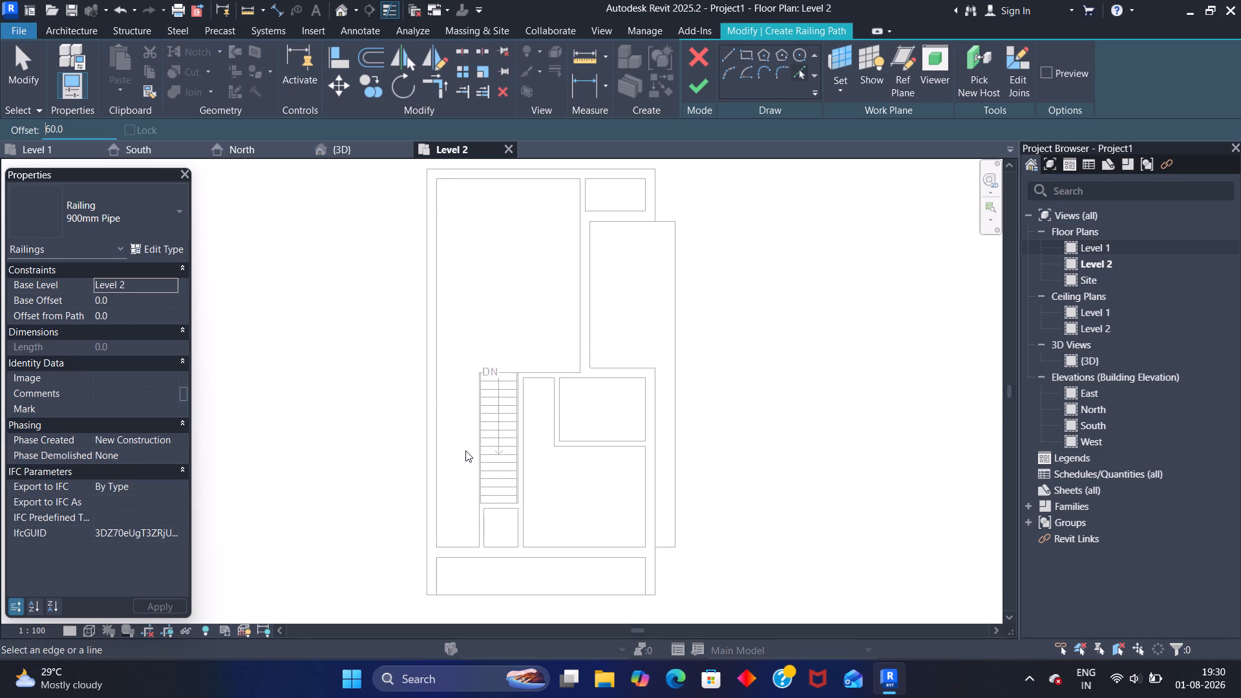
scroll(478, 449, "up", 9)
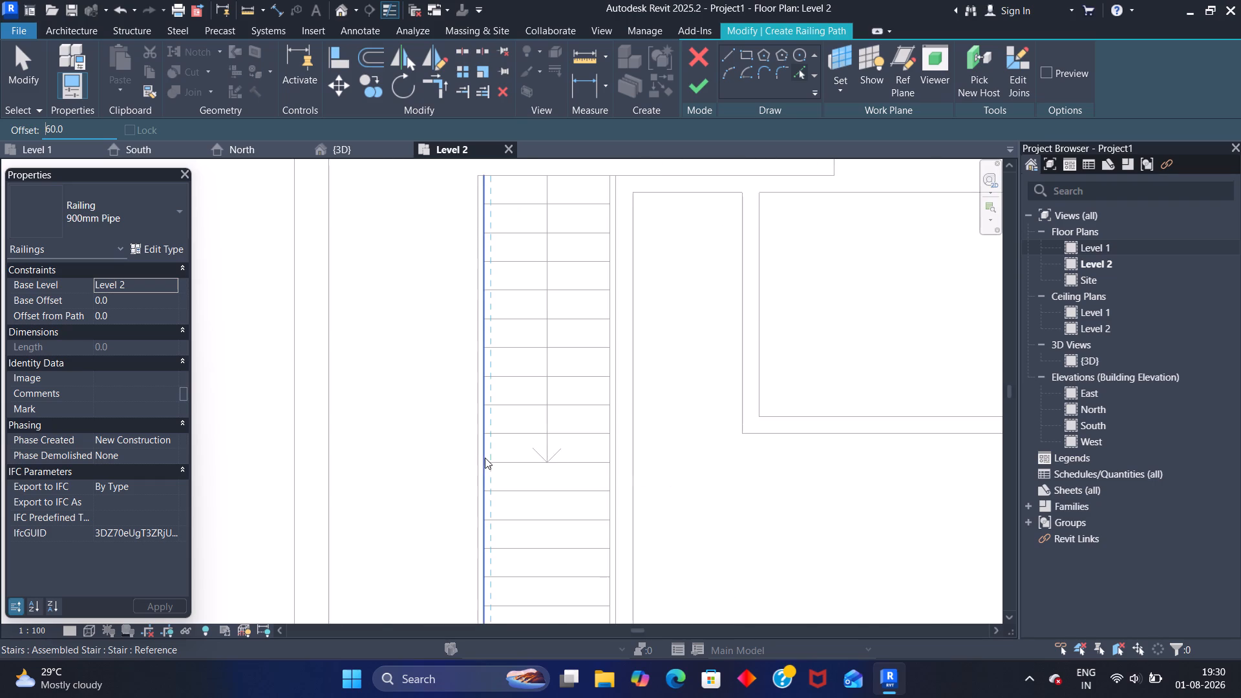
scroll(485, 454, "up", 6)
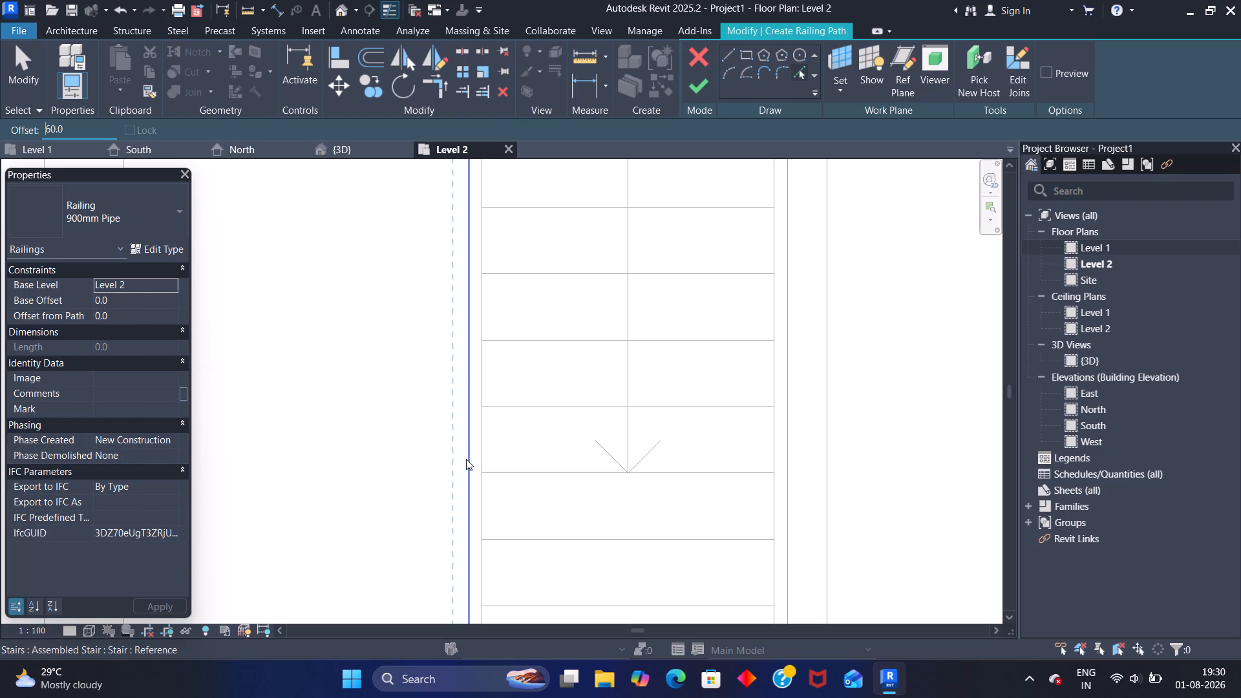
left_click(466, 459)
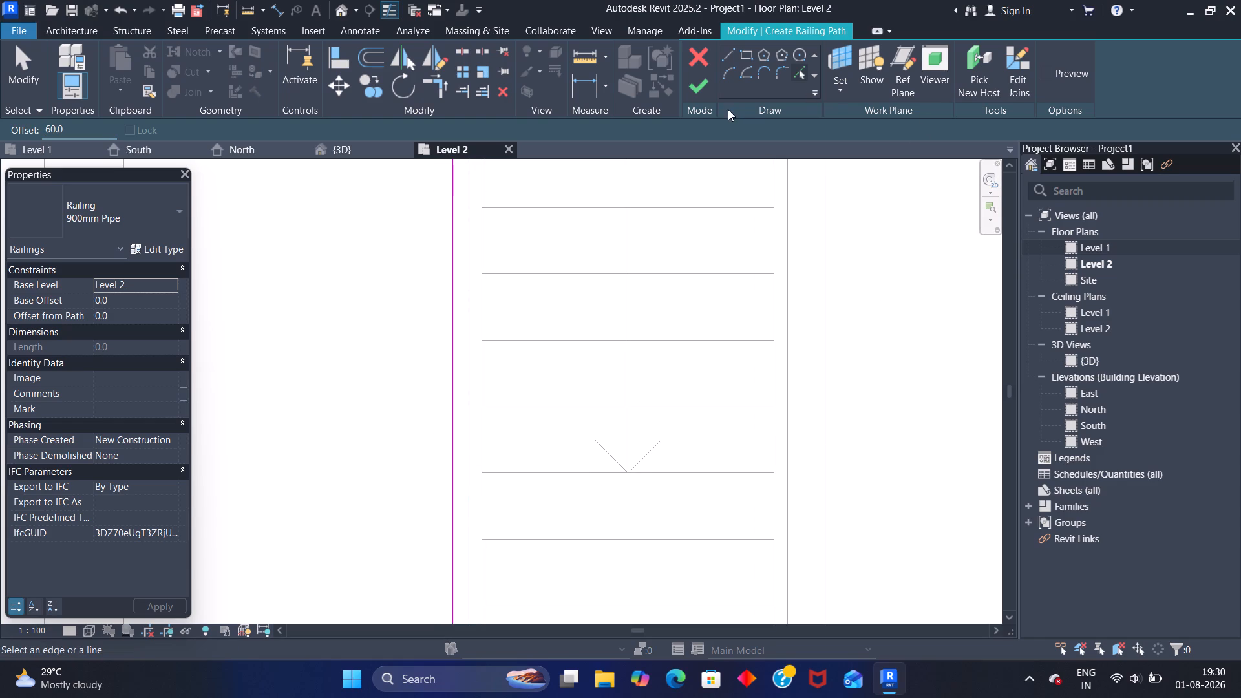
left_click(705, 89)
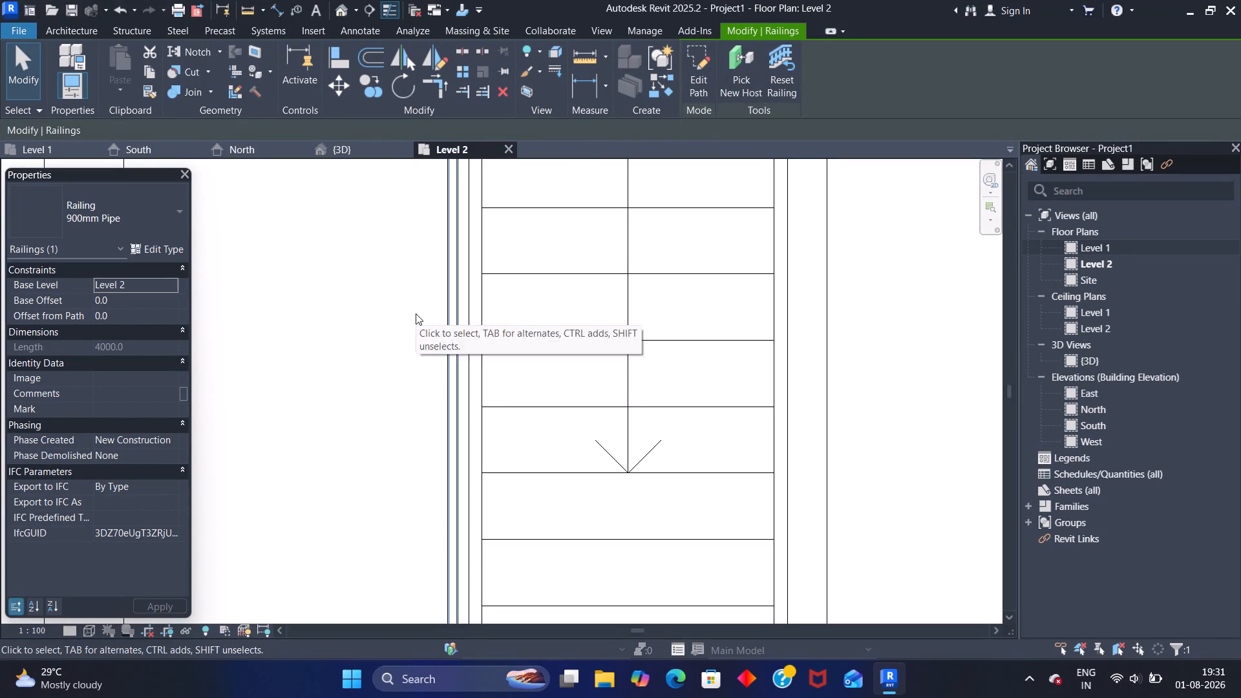
Examine the new railing's position and height relative to the stair in the {3D} view.
left_click(349, 151)
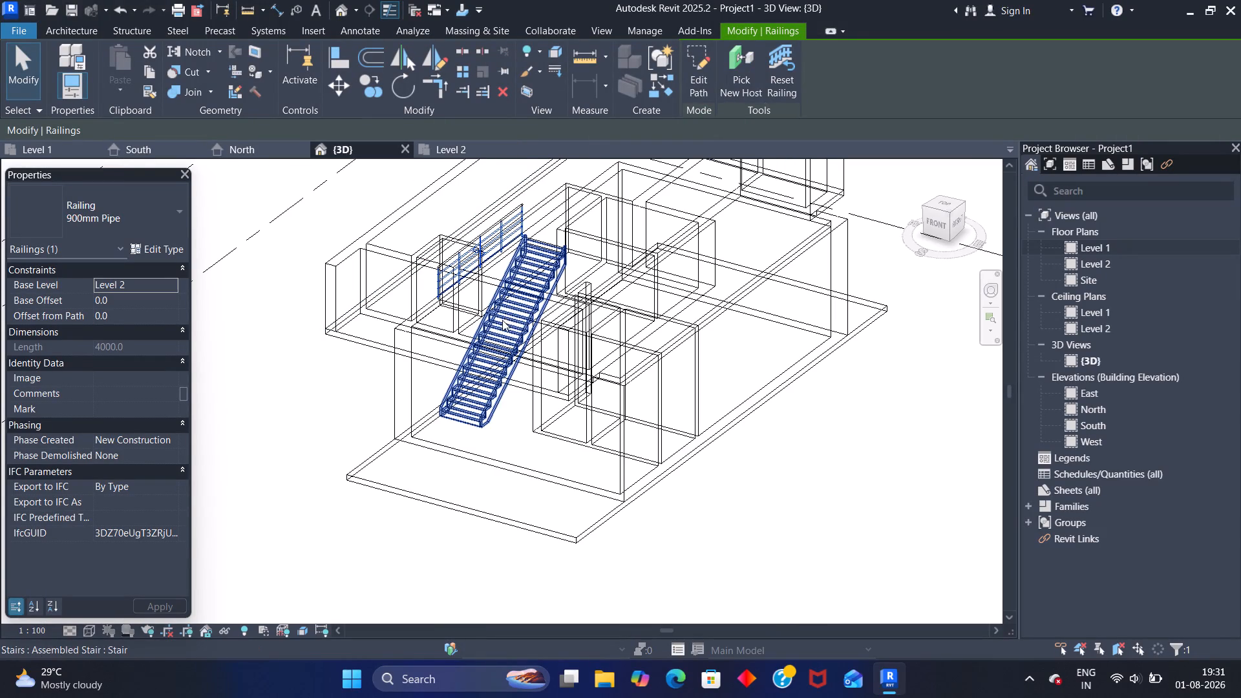
scroll(487, 284, "up", 5)
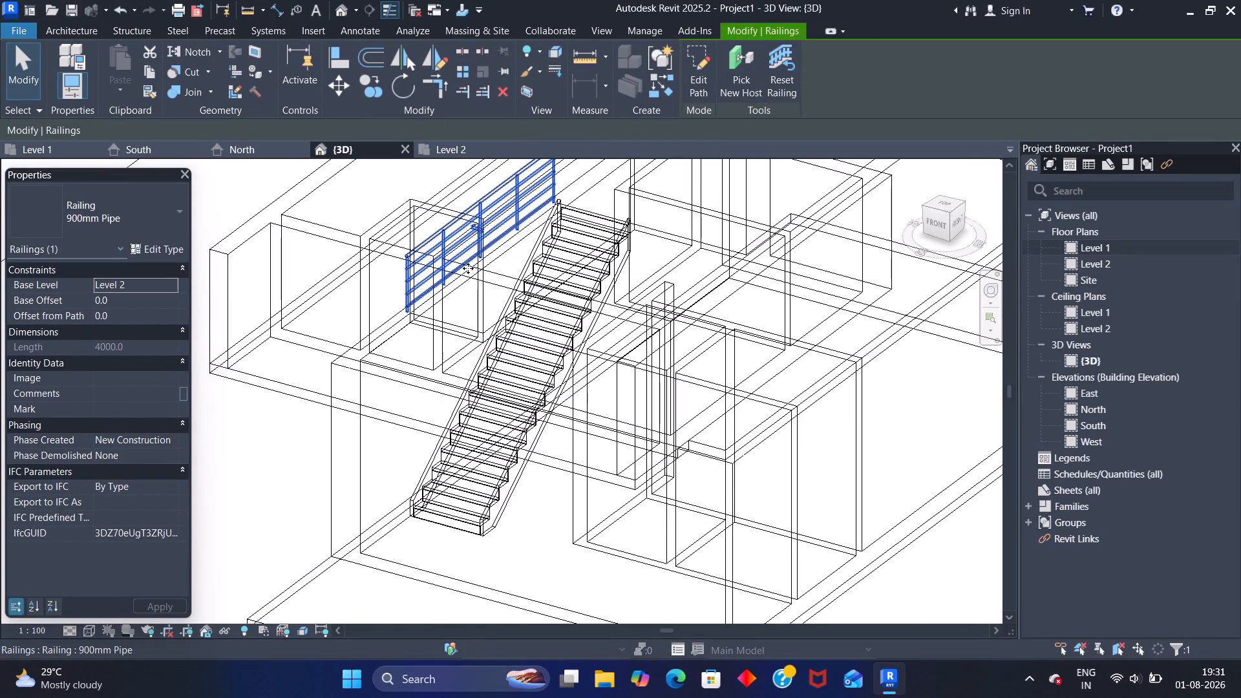
scroll(468, 268, "up", 6)
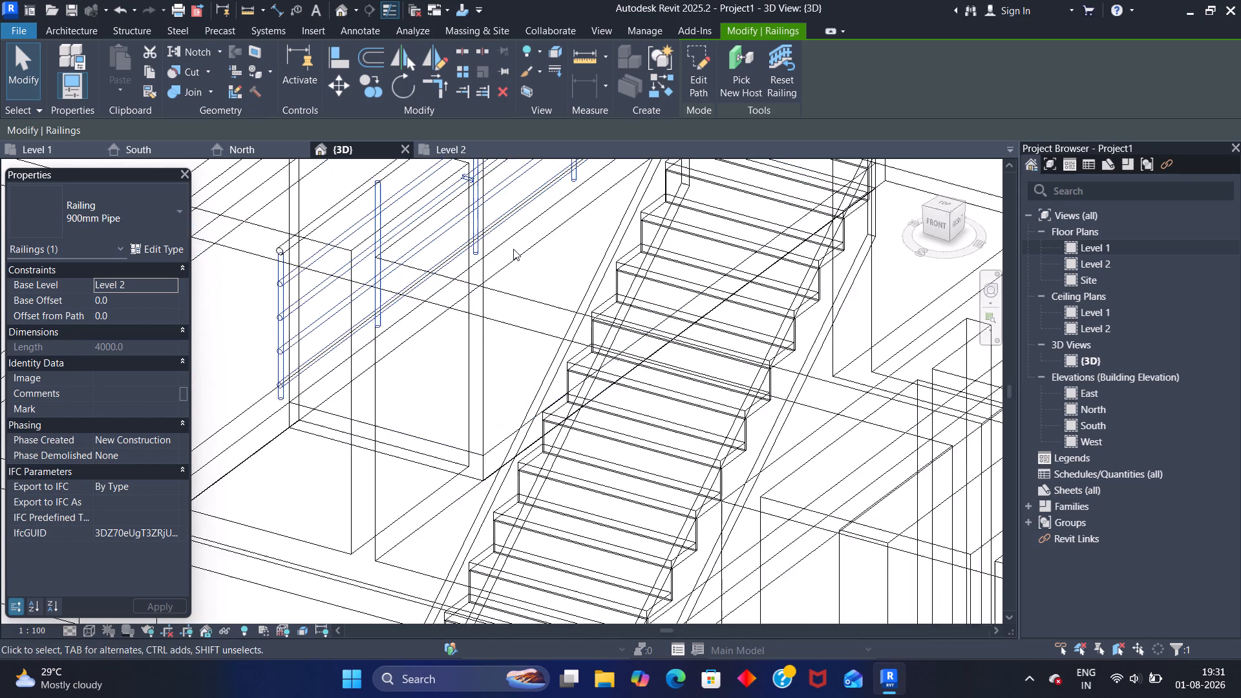
scroll(513, 249, "up", 3)
scroll(513, 249, "down", 9)
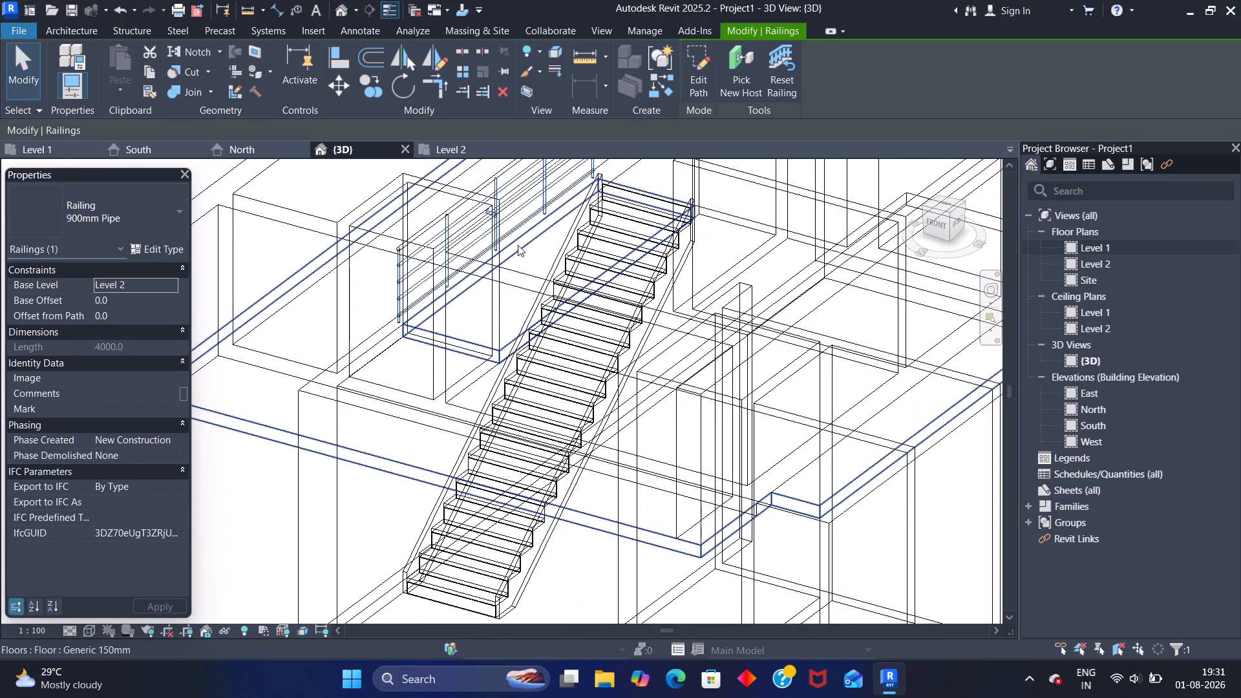
scroll(518, 245, "down", 5)
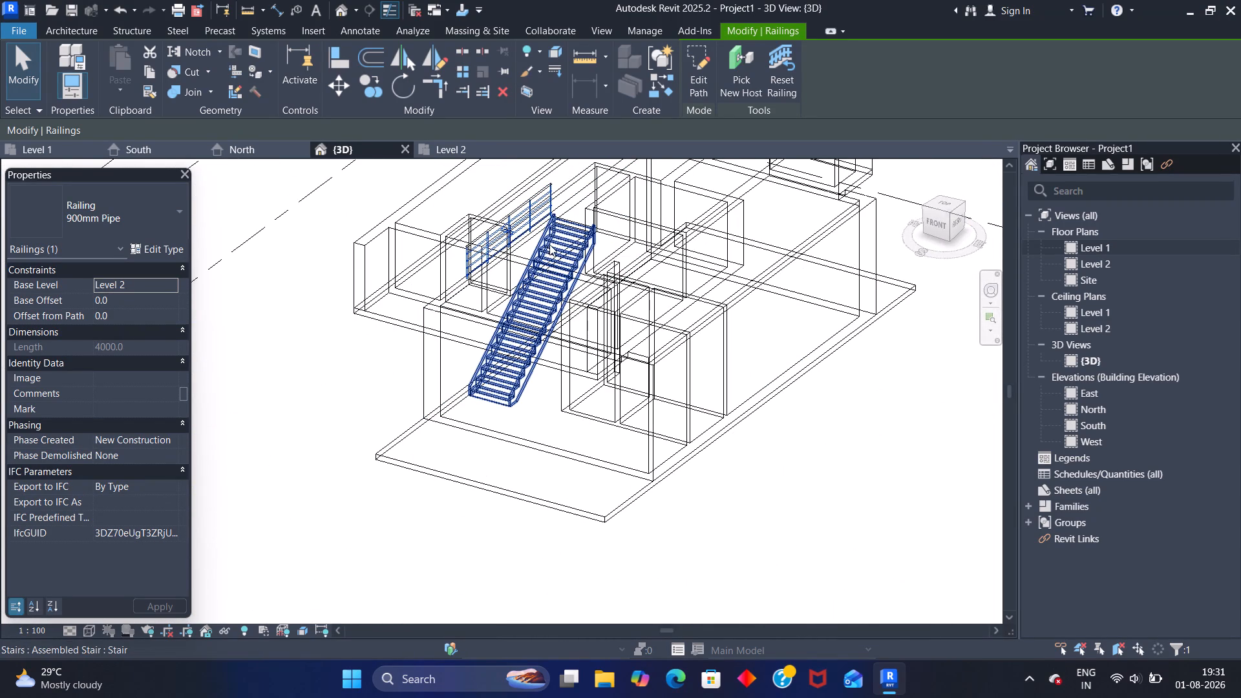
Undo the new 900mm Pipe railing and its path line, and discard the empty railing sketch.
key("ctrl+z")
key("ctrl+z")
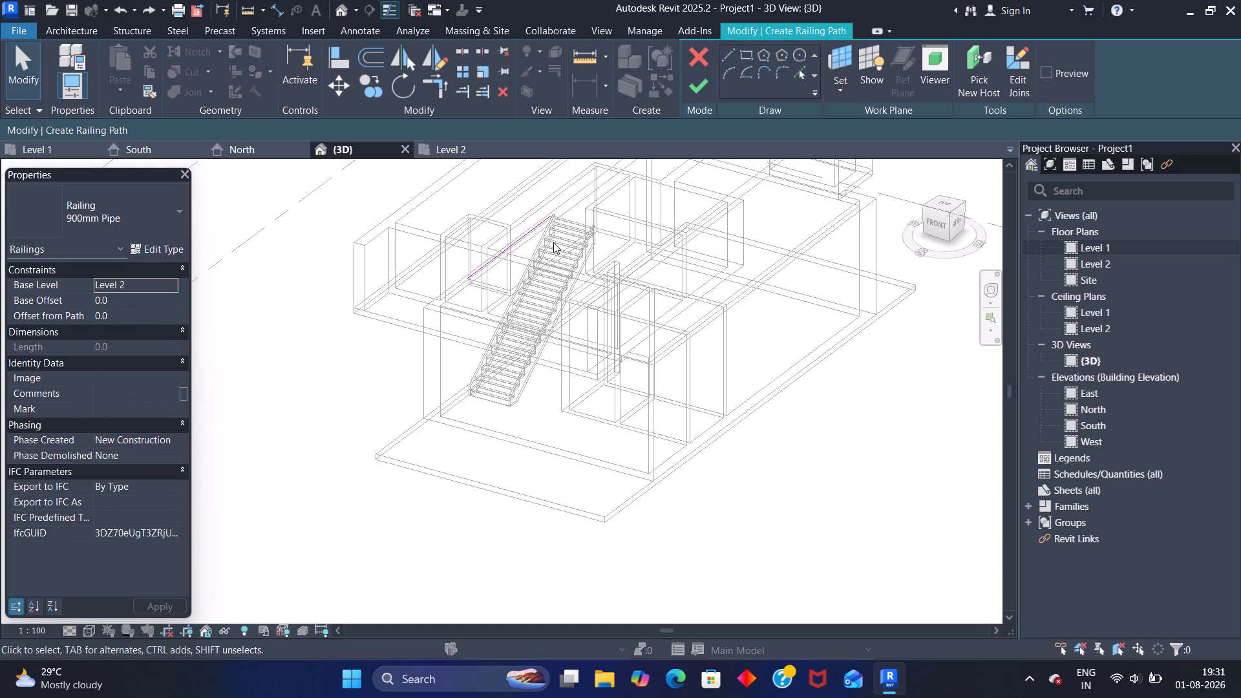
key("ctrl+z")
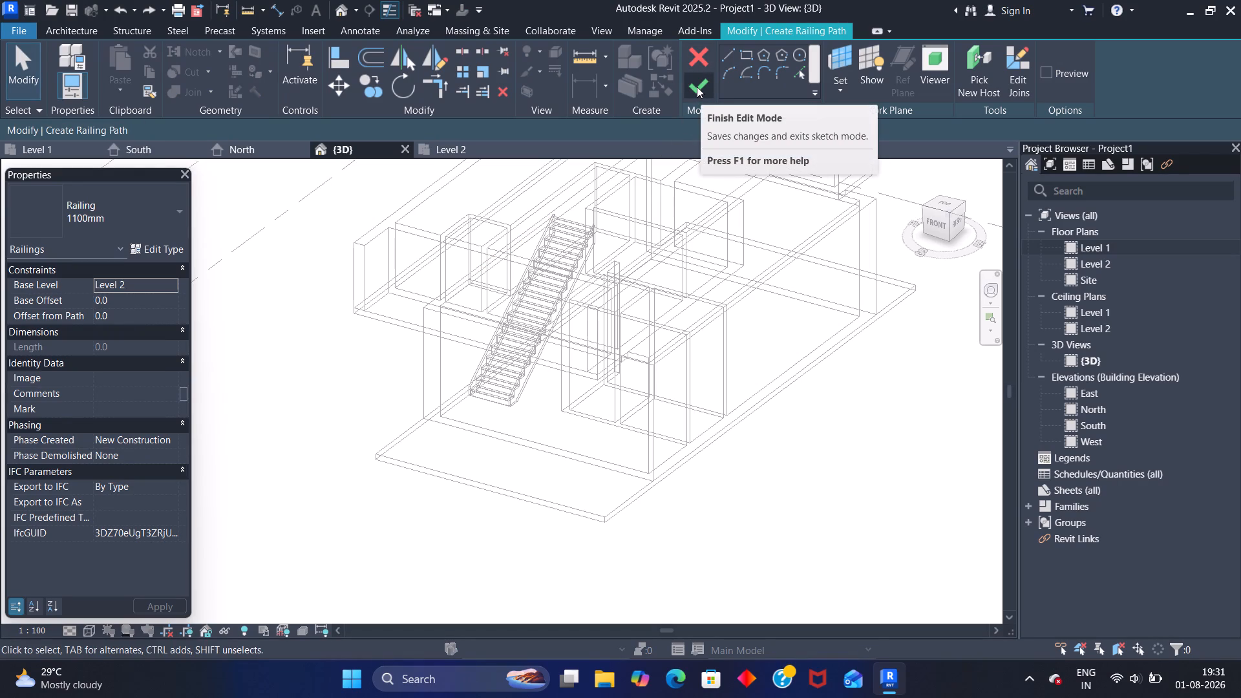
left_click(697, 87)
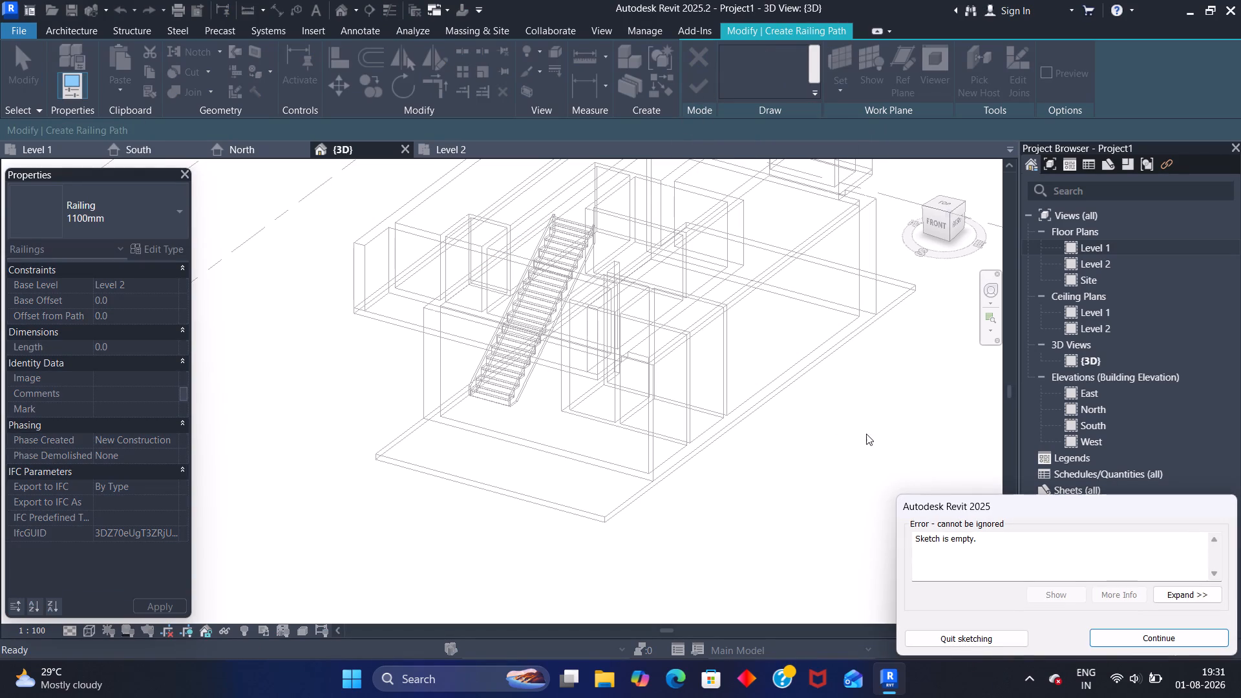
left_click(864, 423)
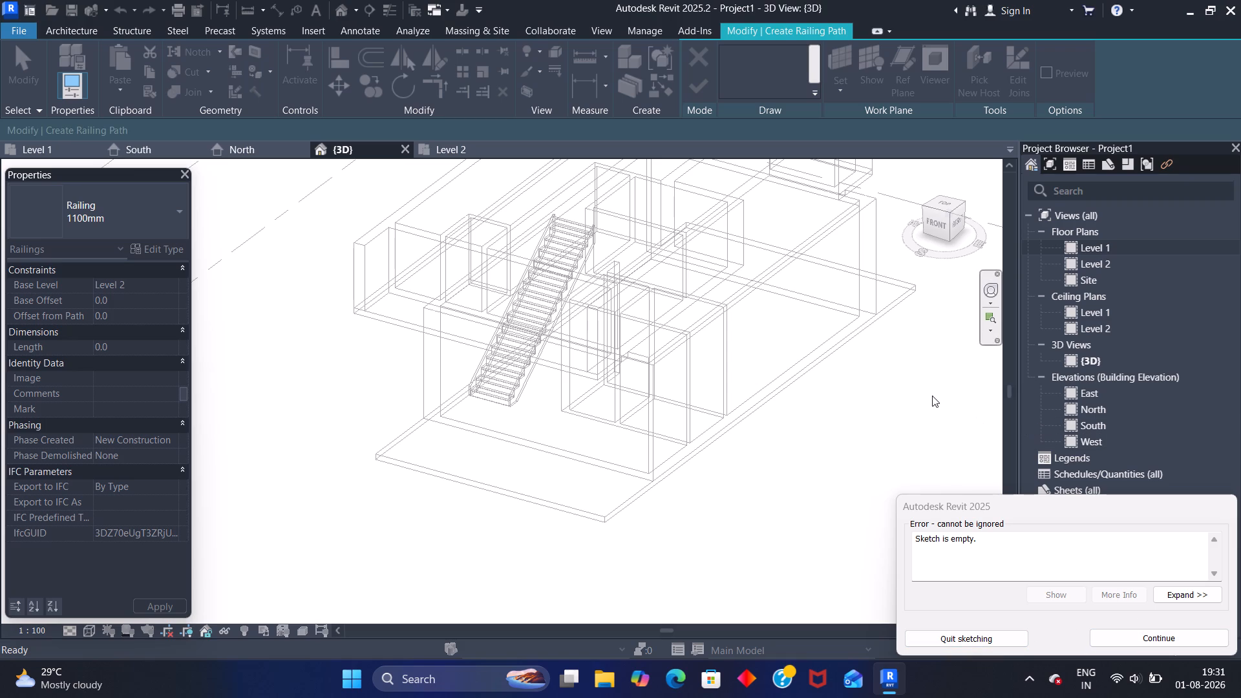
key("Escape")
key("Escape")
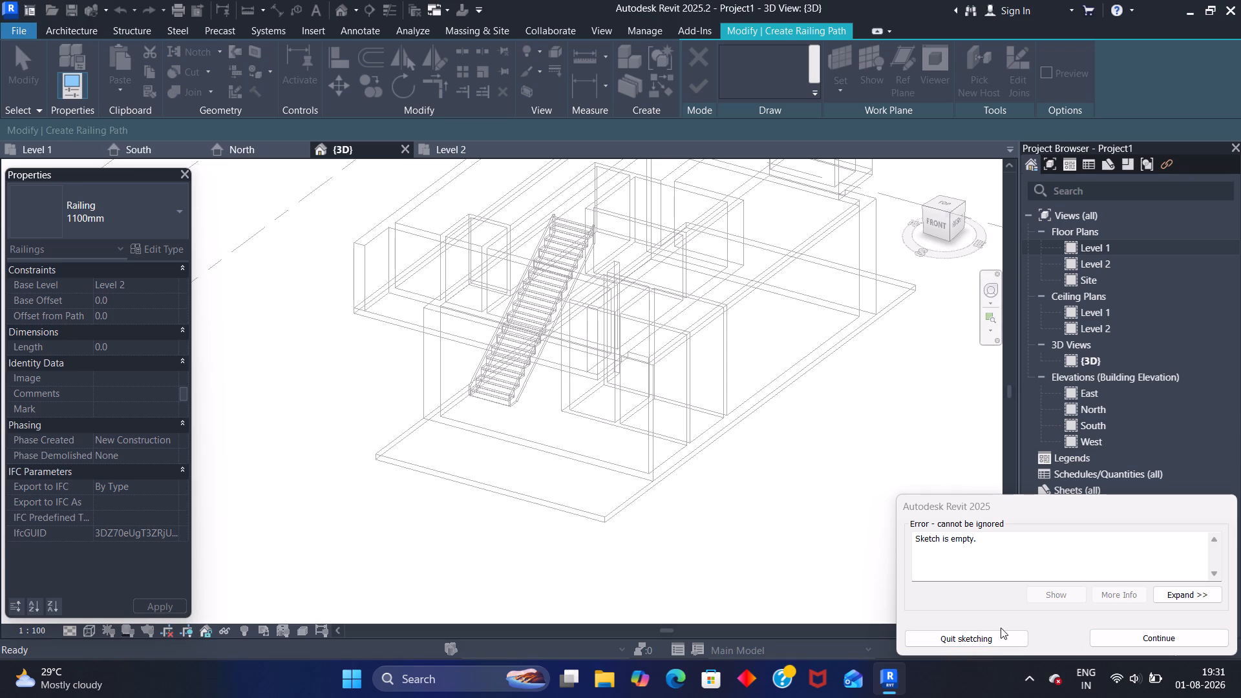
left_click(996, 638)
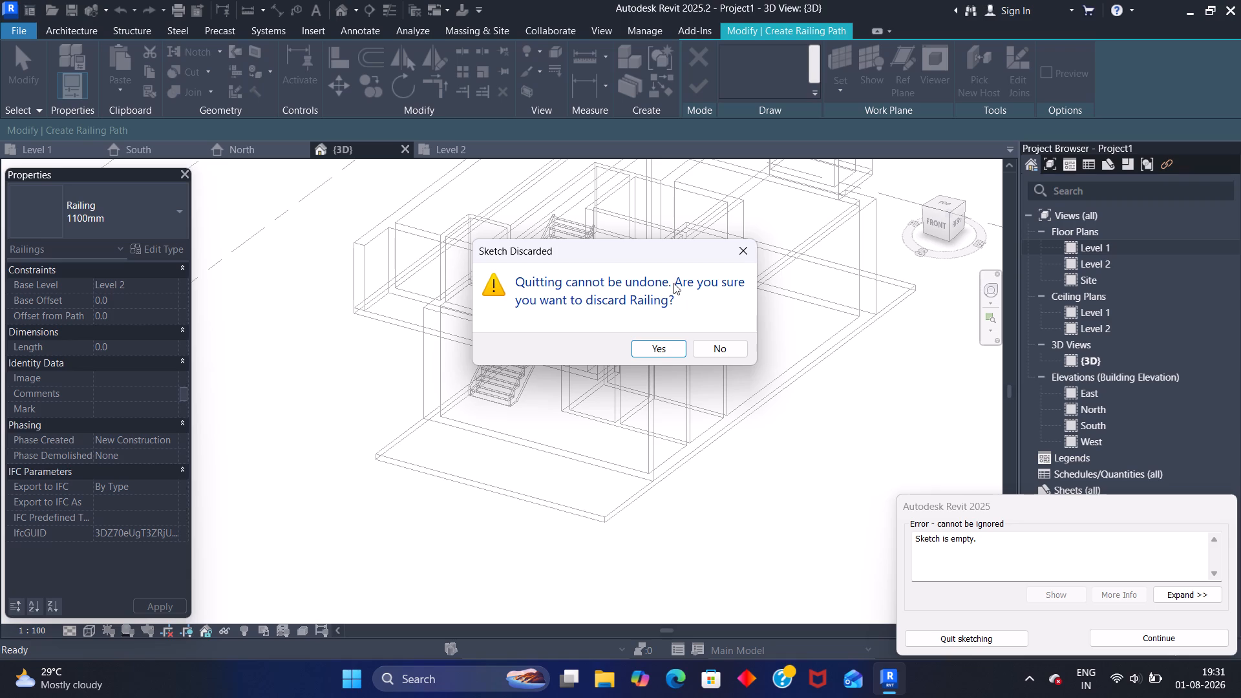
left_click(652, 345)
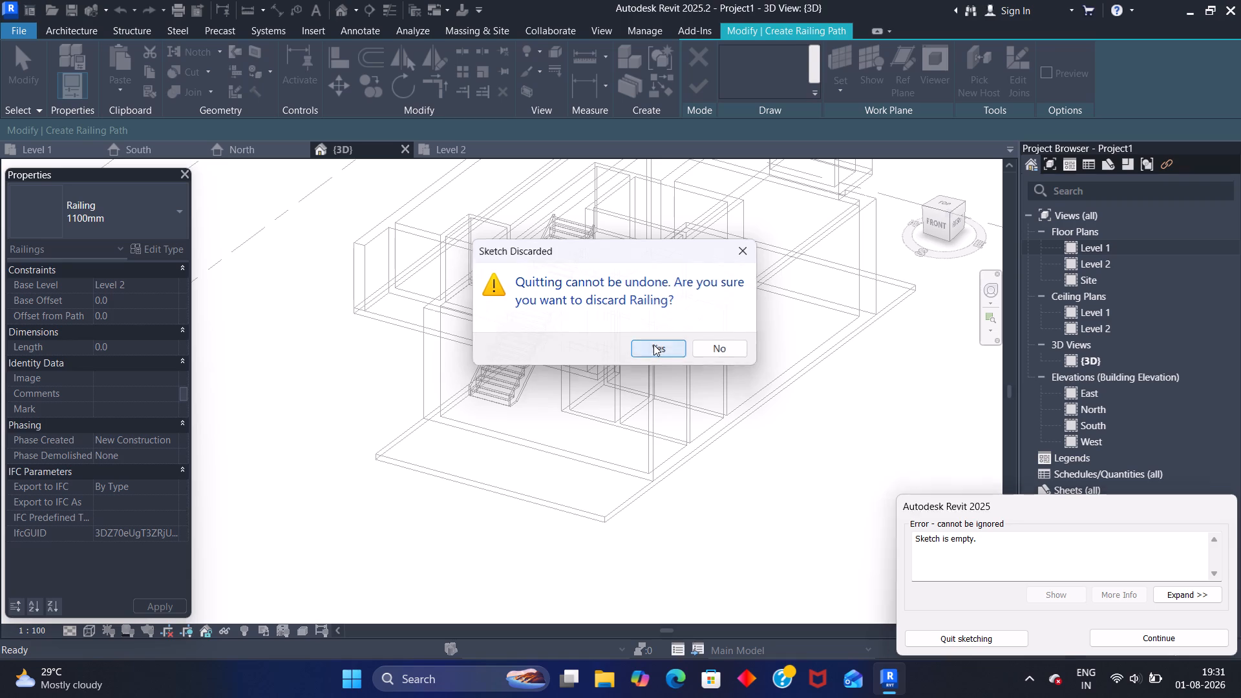
Undo the deletions of the stair's east and west 900mm Pipe railings.
key("ctrl+z")
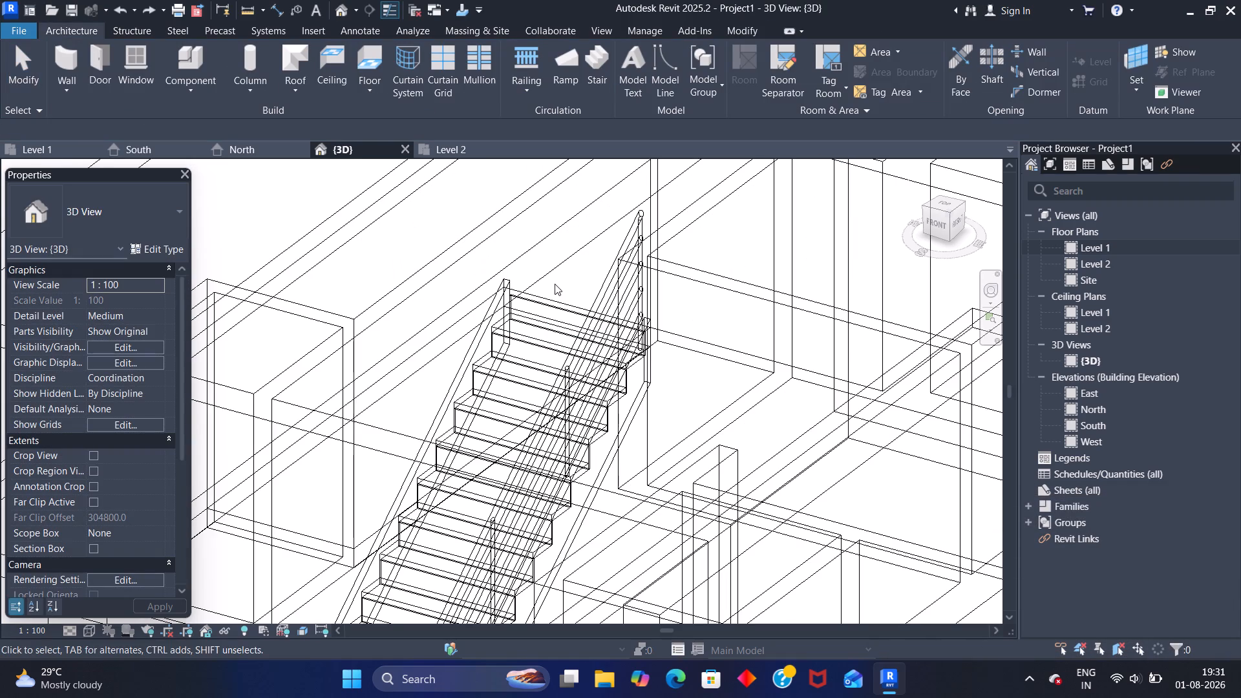
key("ctrl+z")
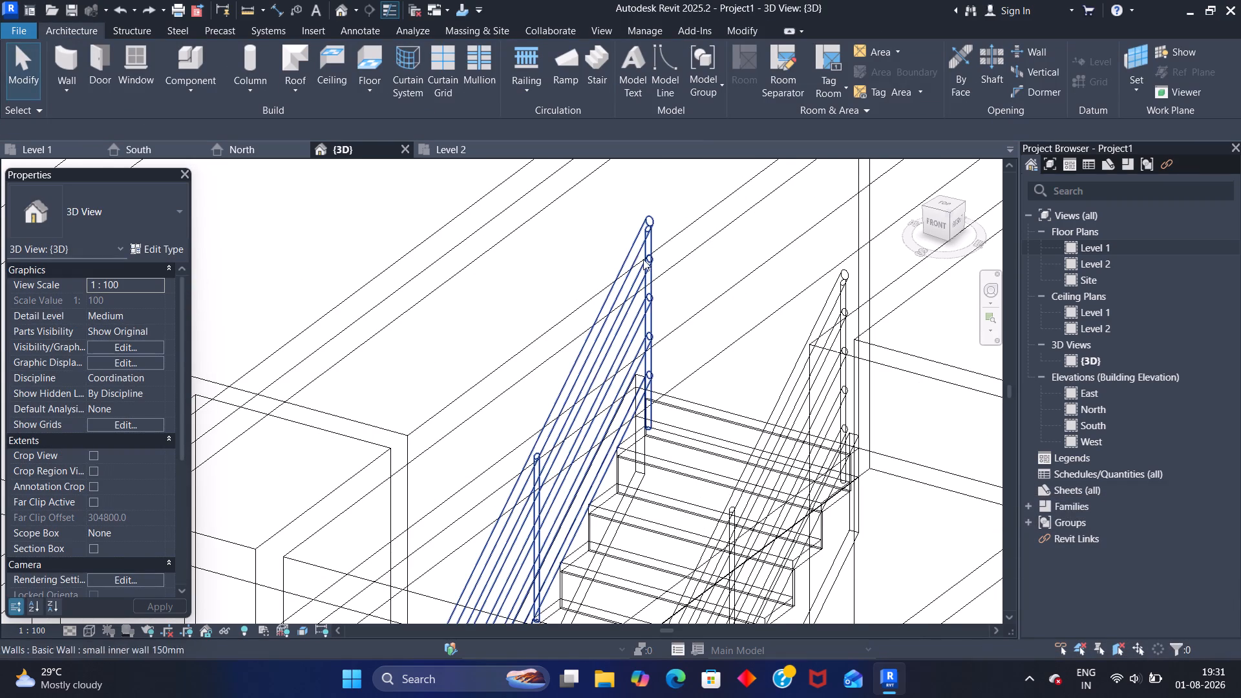
On Level 2, create an 1100mm railing along the stair's west edge with a 60 mm outward offset, and view it in {3D}.
left_click(458, 151)
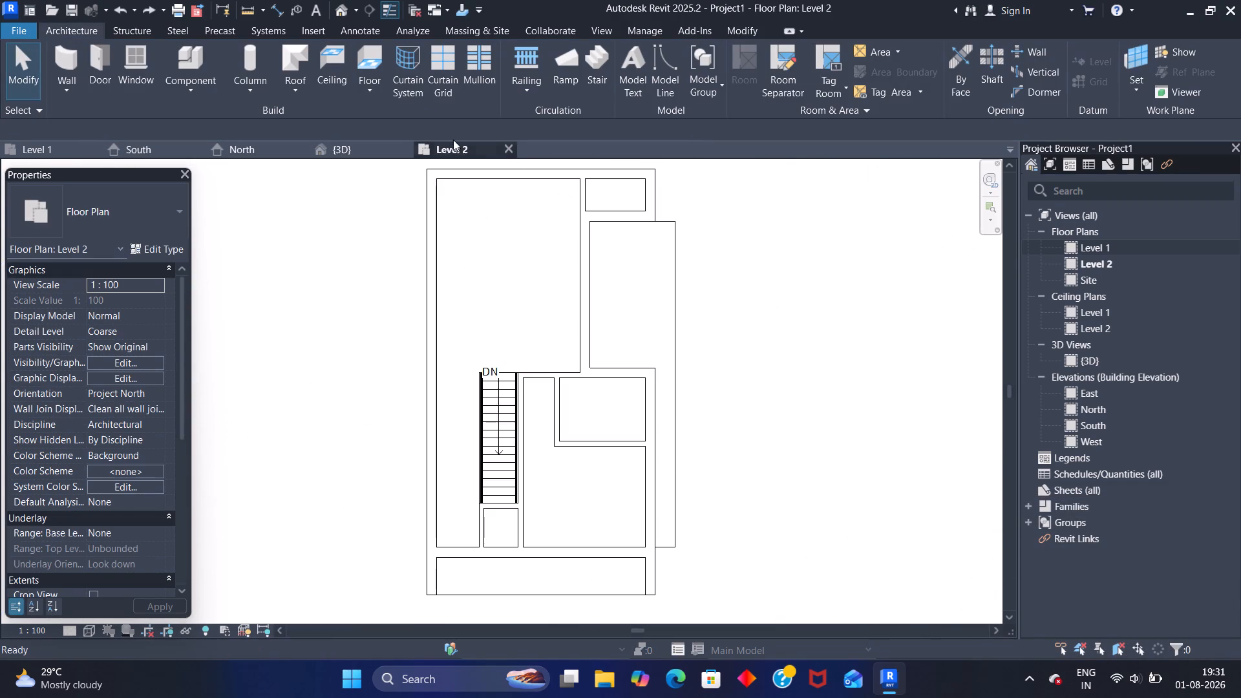
left_click(531, 59)
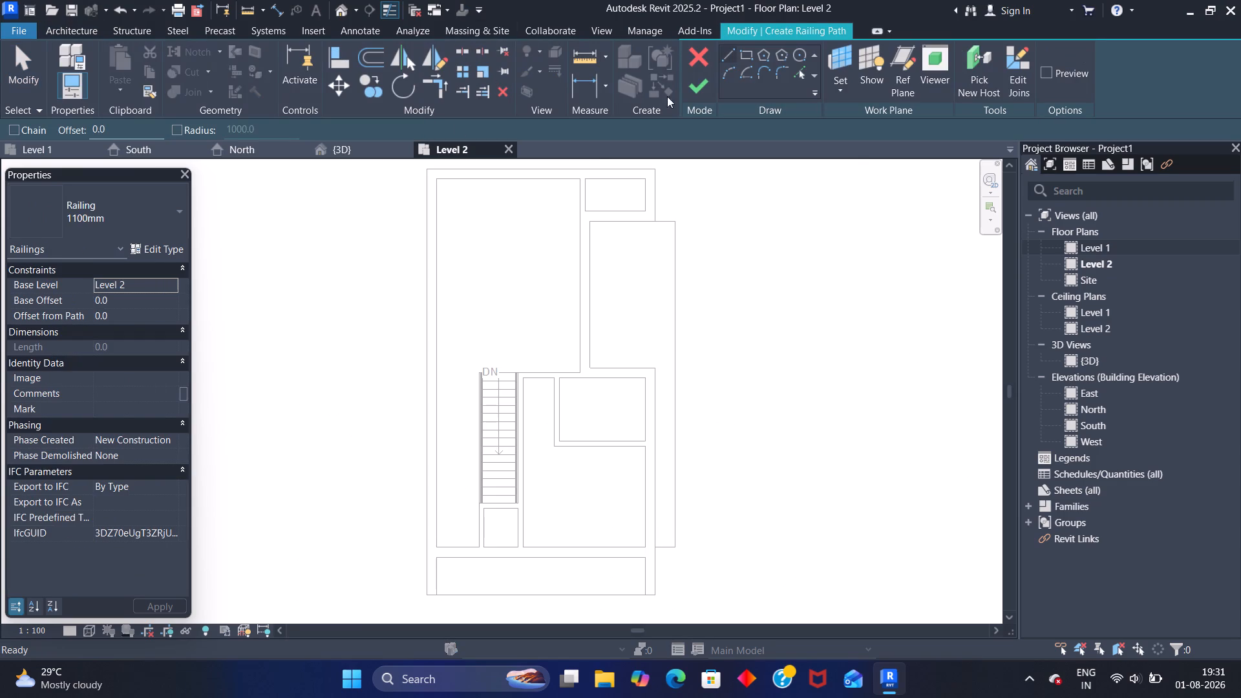
left_click(800, 74)
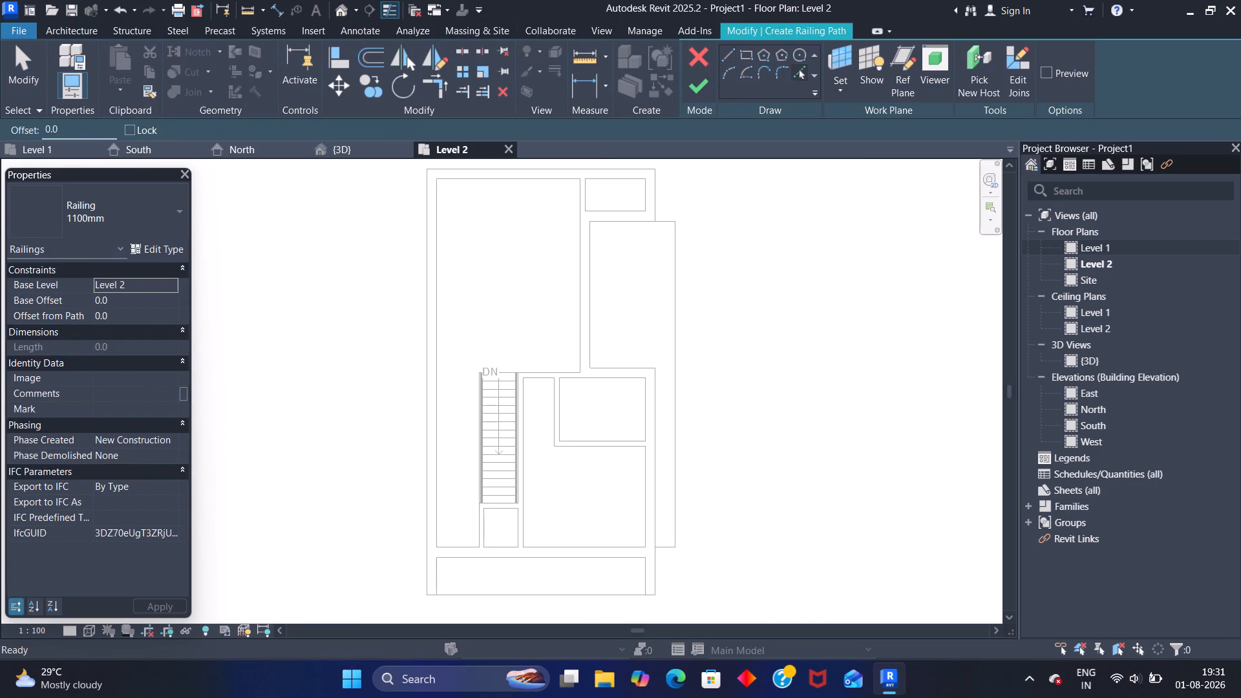
left_click_drag(80, 125, 28, 140)
type("60")
type("mm")
key("Return")
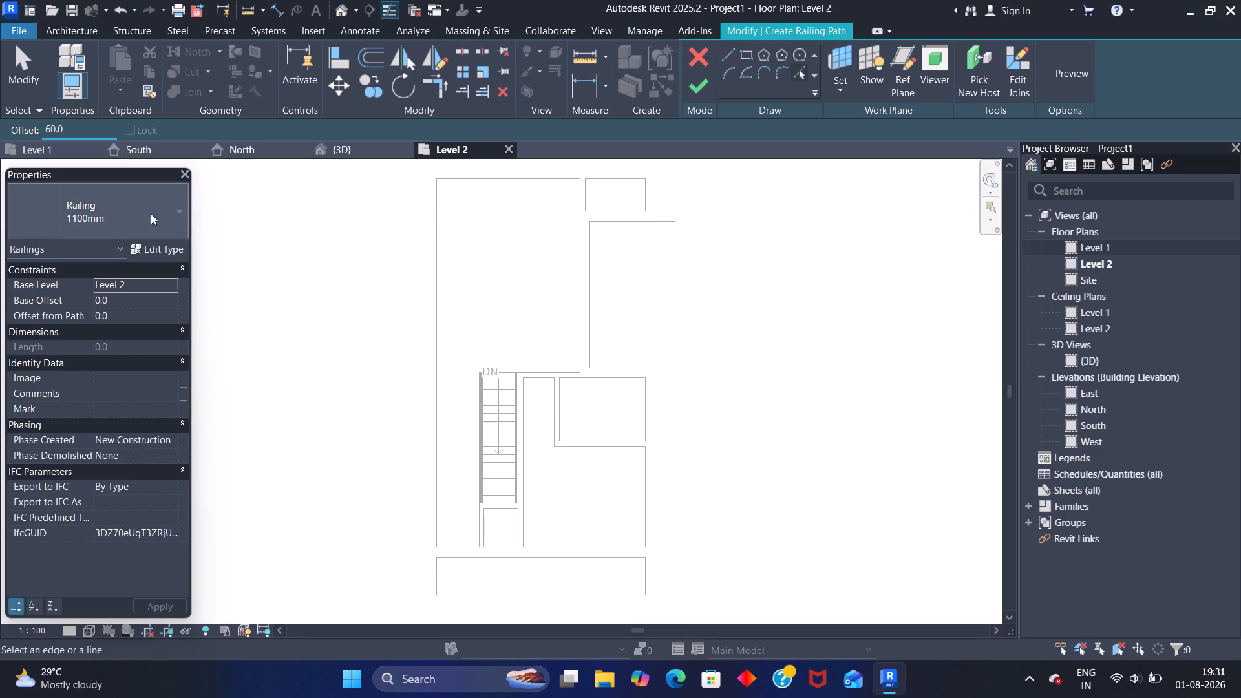
scroll(469, 437, "up", 12)
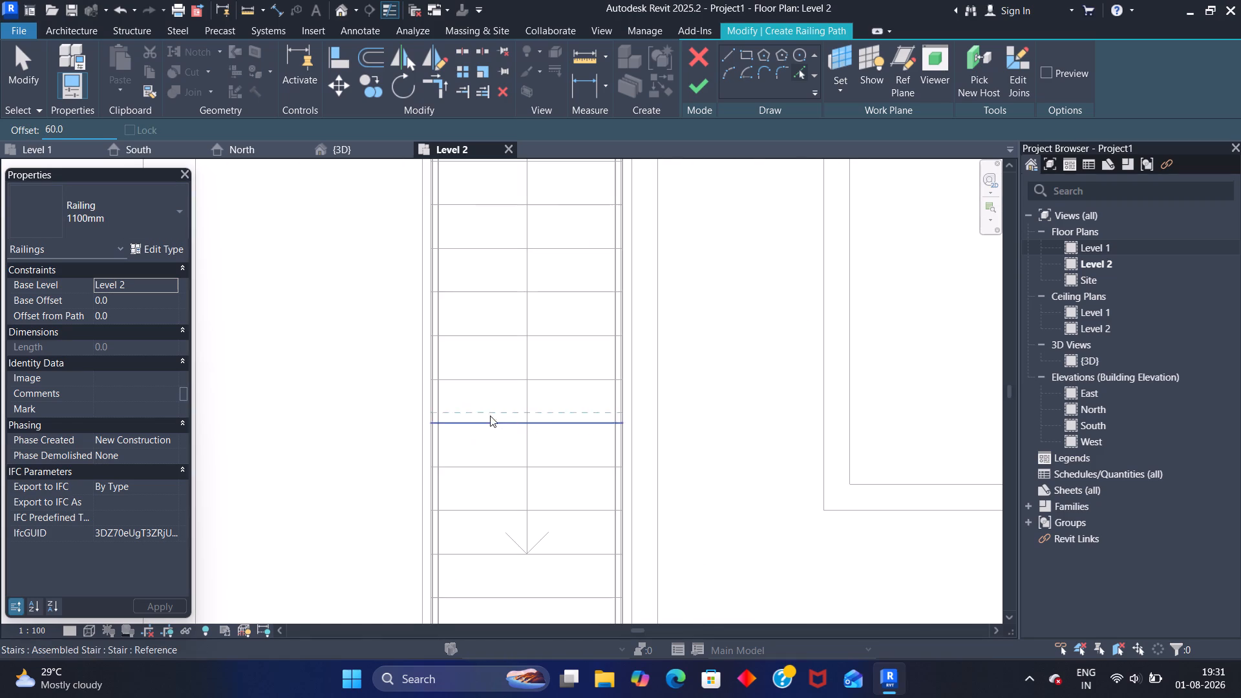
left_click(422, 408)
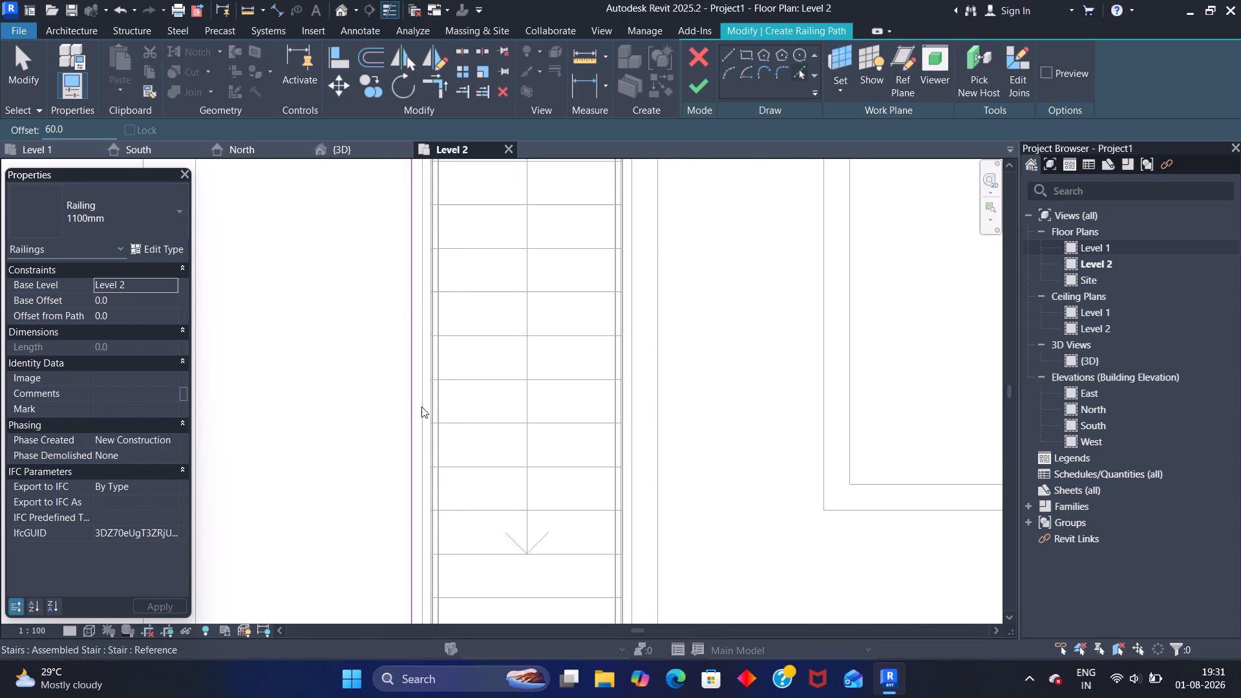
left_click(704, 88)
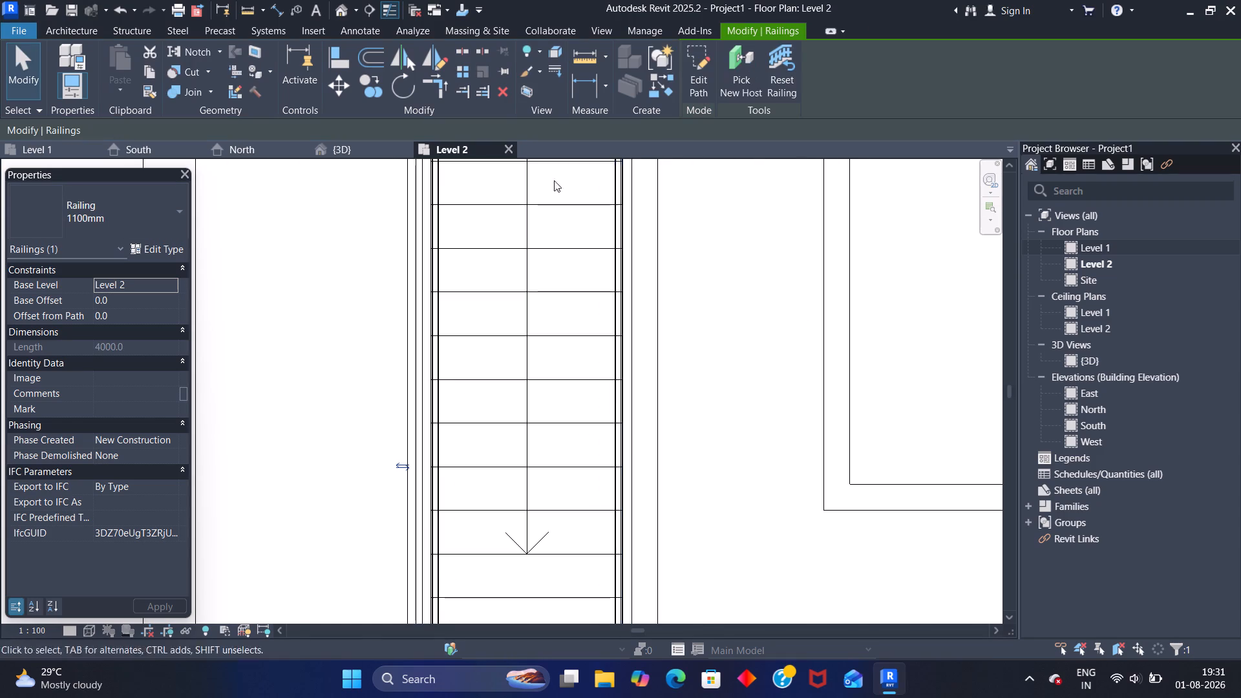
left_click(368, 147)
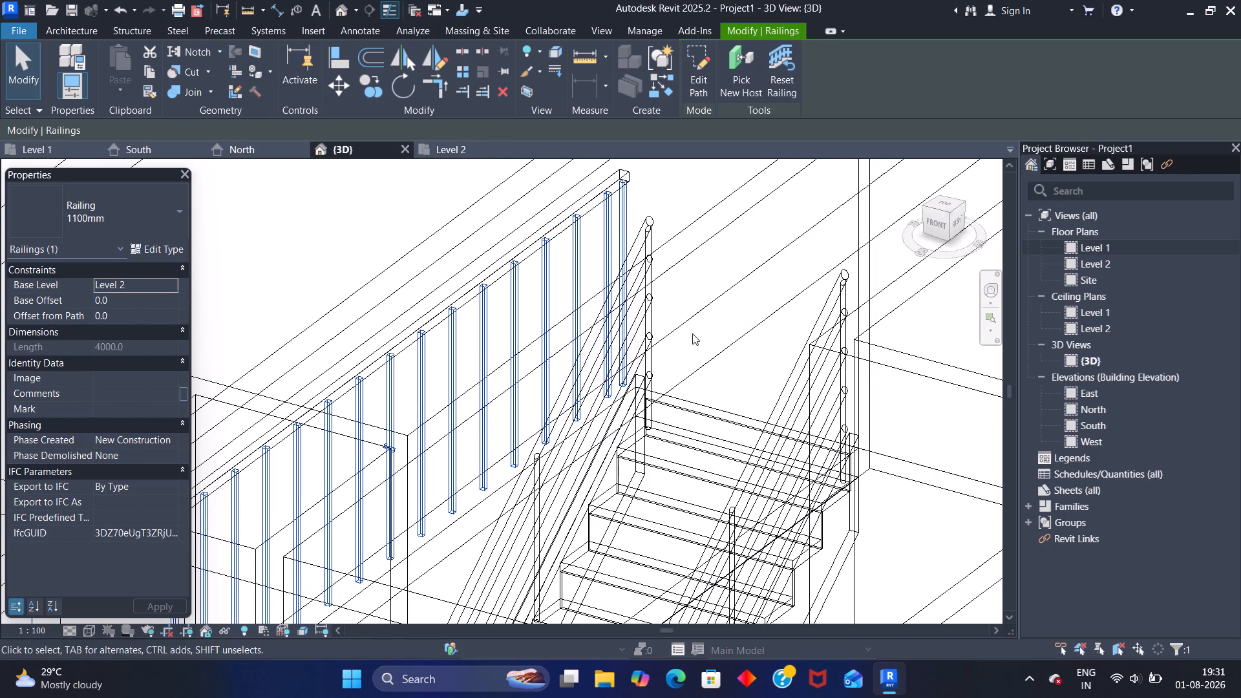
Switch the {3D} view's visual style to Realistic.
key("Escape")
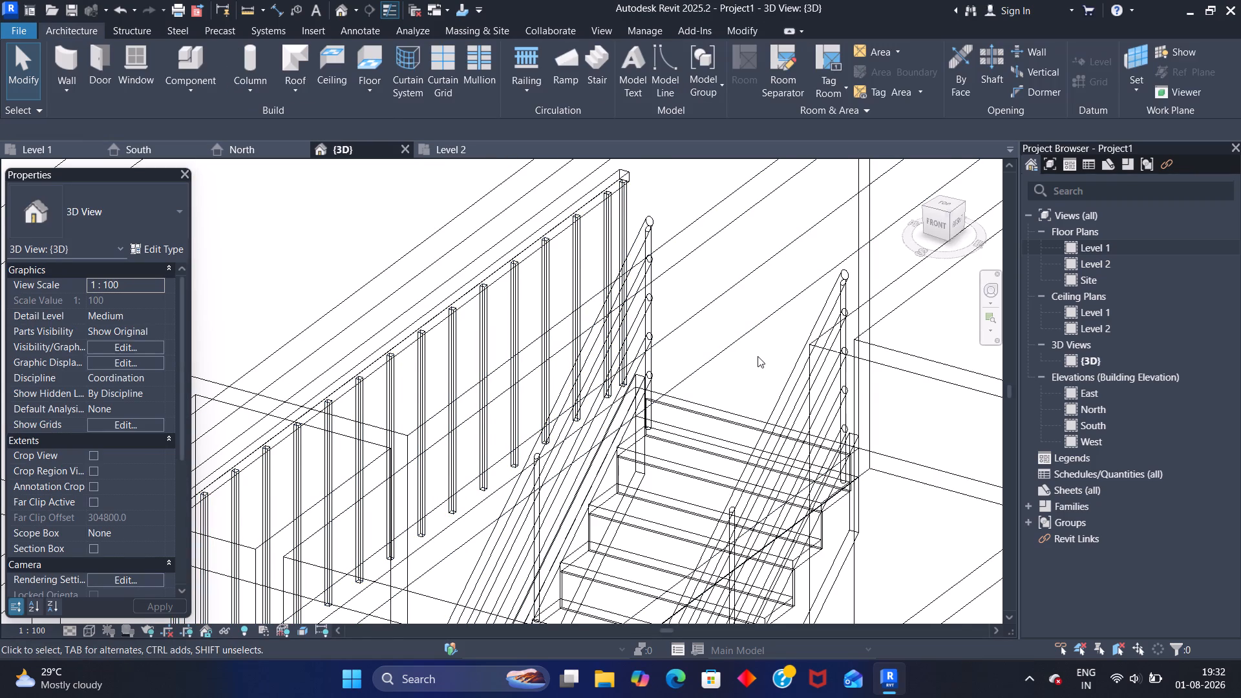
scroll(756, 358, "down", 4)
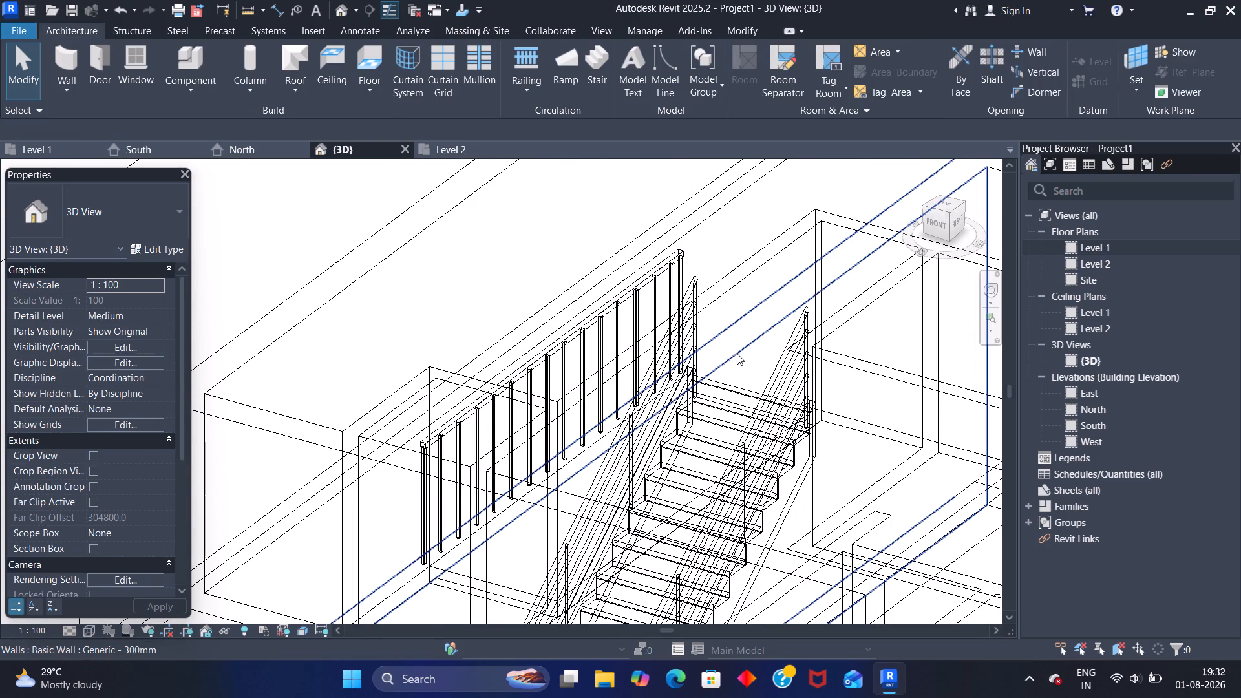
middle_click_drag(741, 353, 739, 291)
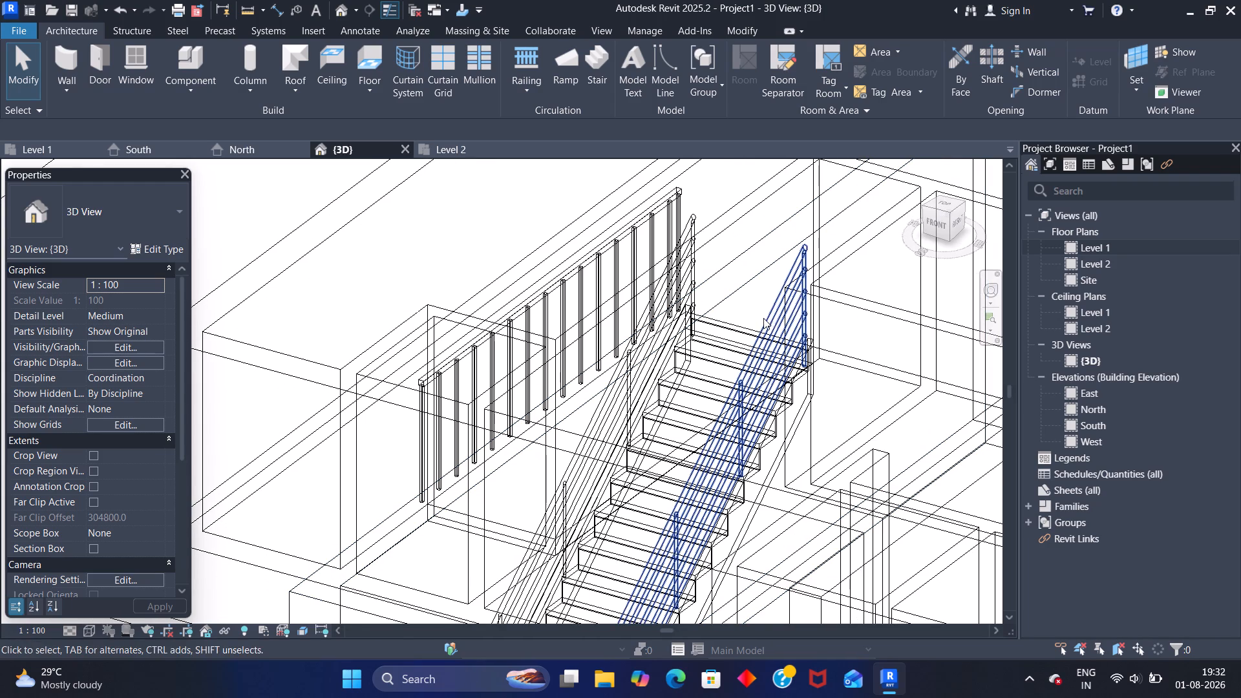
scroll(740, 317, "down", 1)
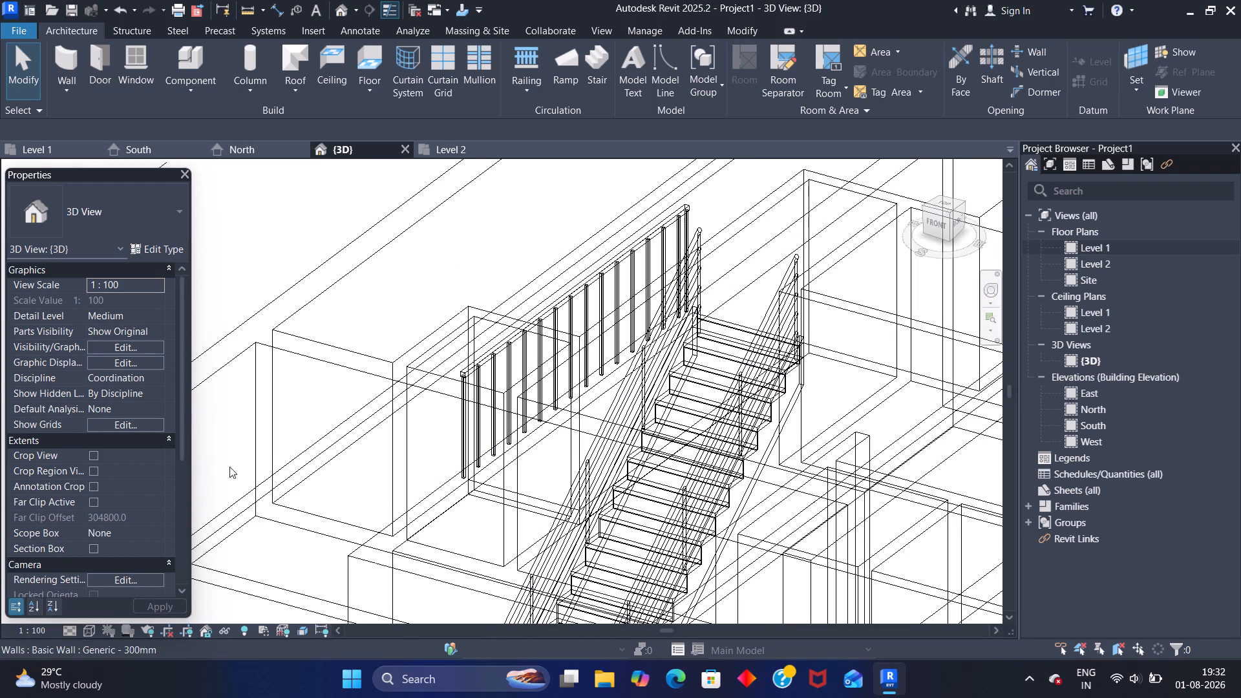
left_click(89, 635)
left_click(100, 612)
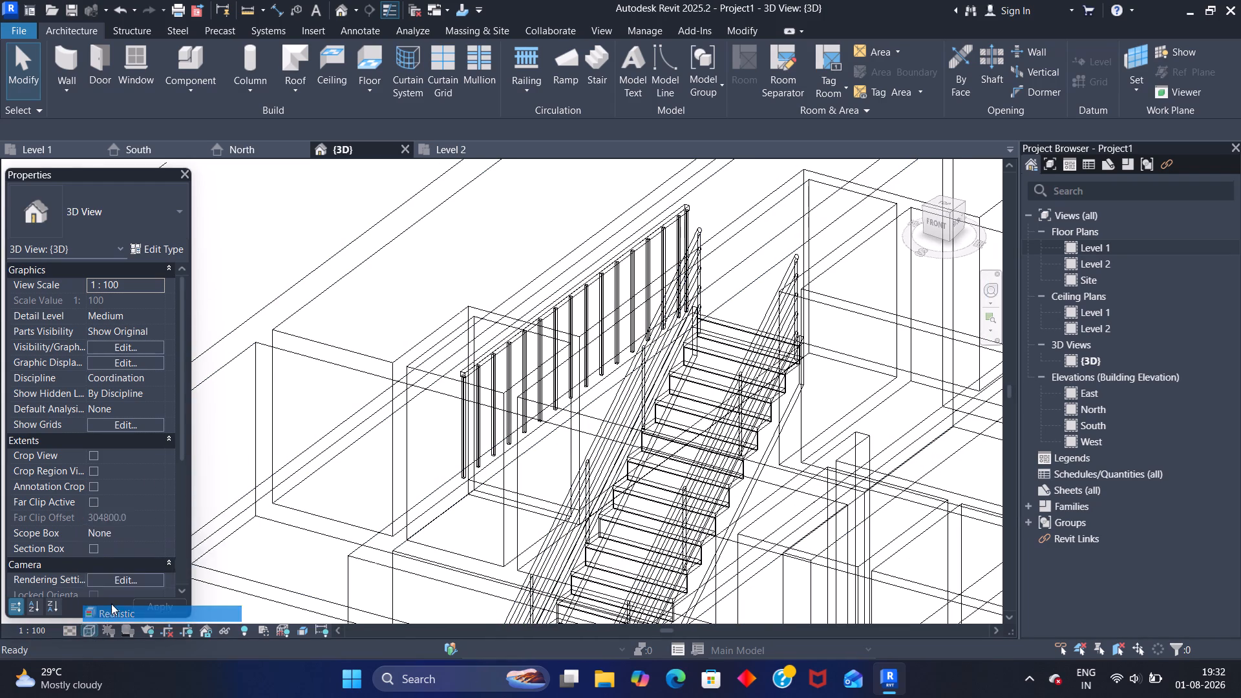
Examine the new 1100mm railing and the stair's pipe railings from several angles in the {3D} view.
scroll(631, 339, "up", 2)
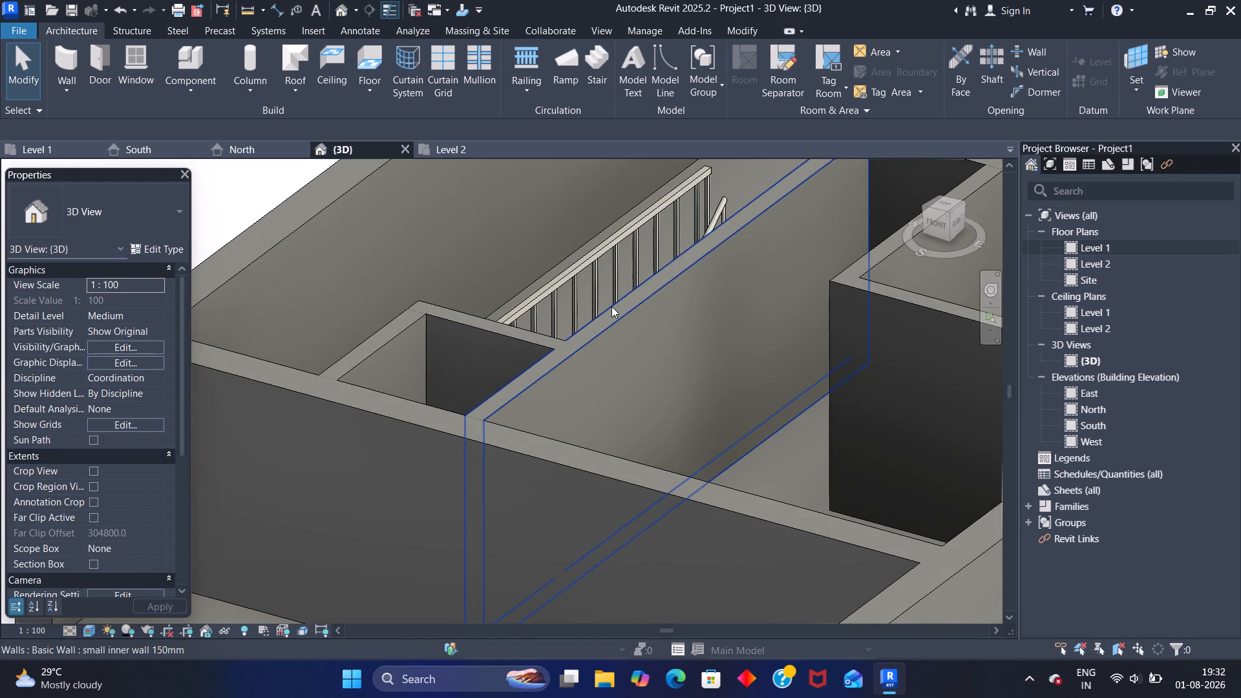
middle_click_drag(656, 314, 726, 390, "shift")
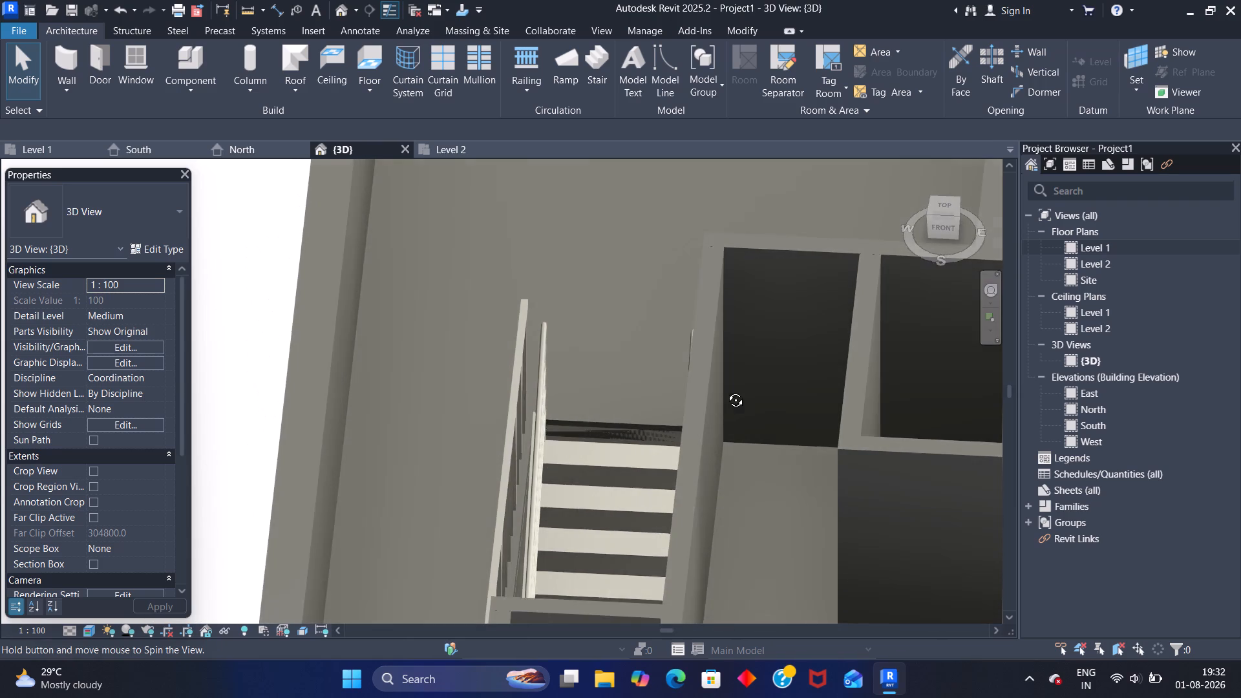
middle_click_drag(726, 390, 724, 387, "shift")
scroll(571, 449, "up", 9)
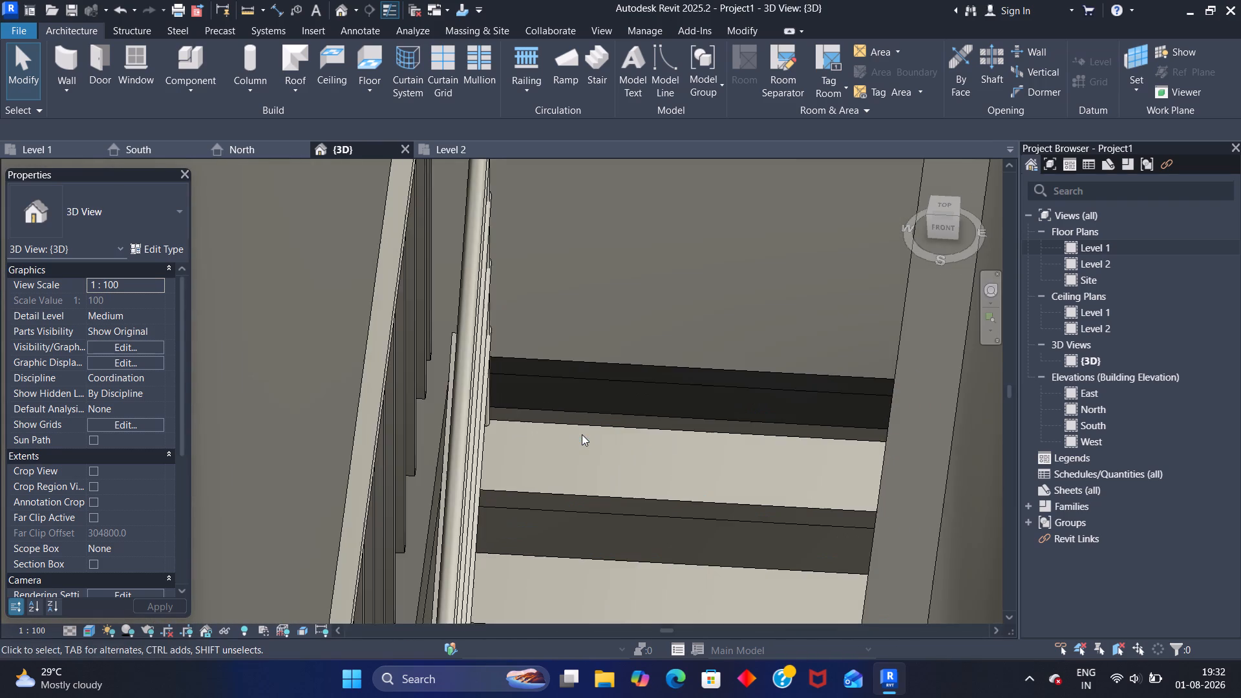
scroll(582, 434, "down", 6)
middle_click_drag(597, 339, 573, 320, "shift")
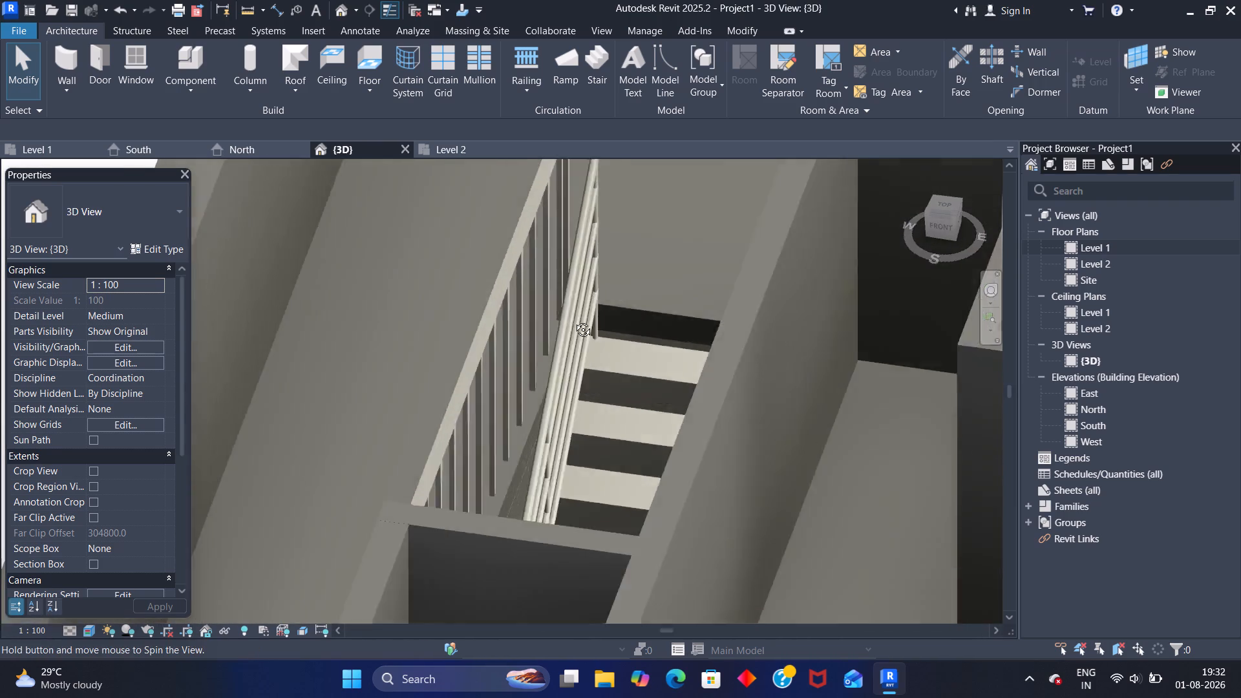
middle_click_drag(573, 320, 553, 306, "shift")
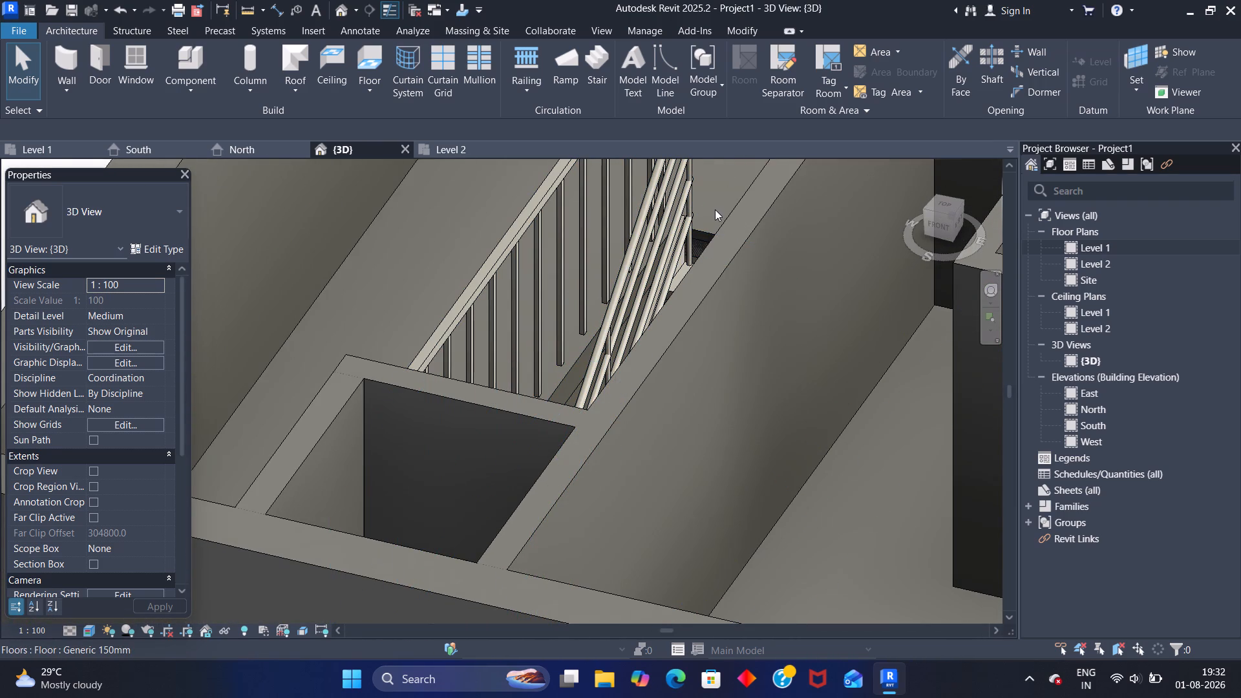
scroll(668, 229, "down", 1)
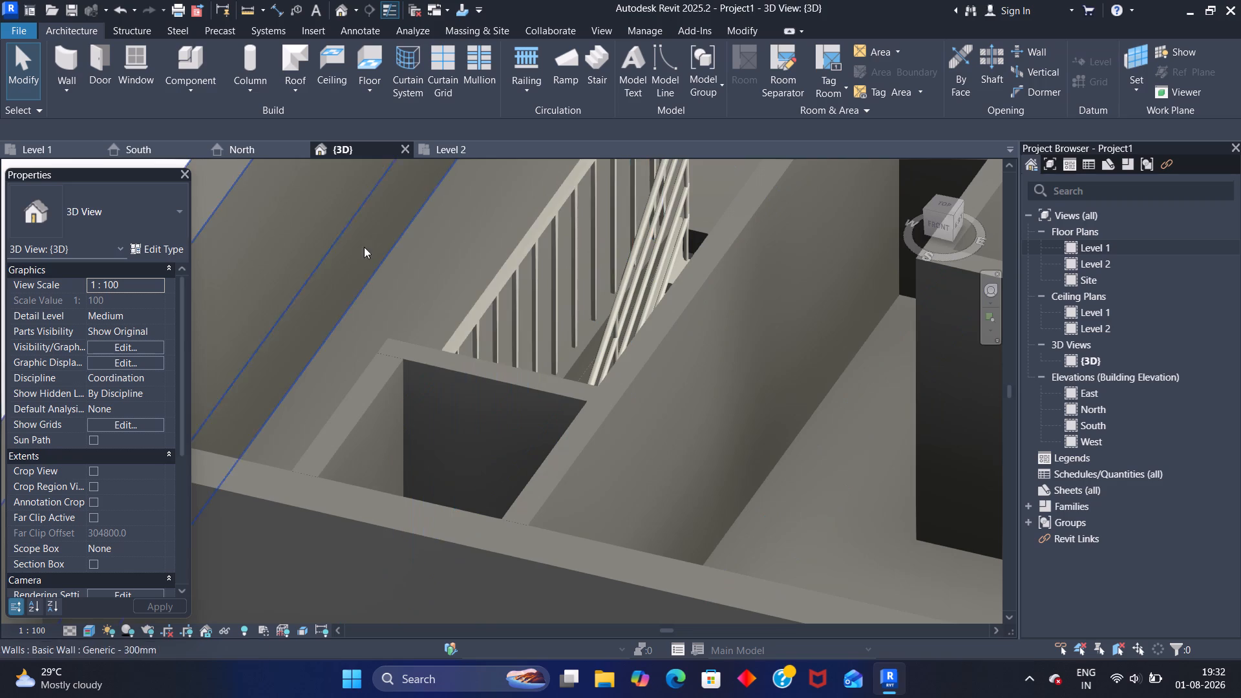
On the Level 2 floor plan, start a new railing path using the Glass Panel - Bottom Fill type.
left_click(461, 145)
scroll(717, 354, "down", 2)
middle_click_drag(726, 346, 725, 330)
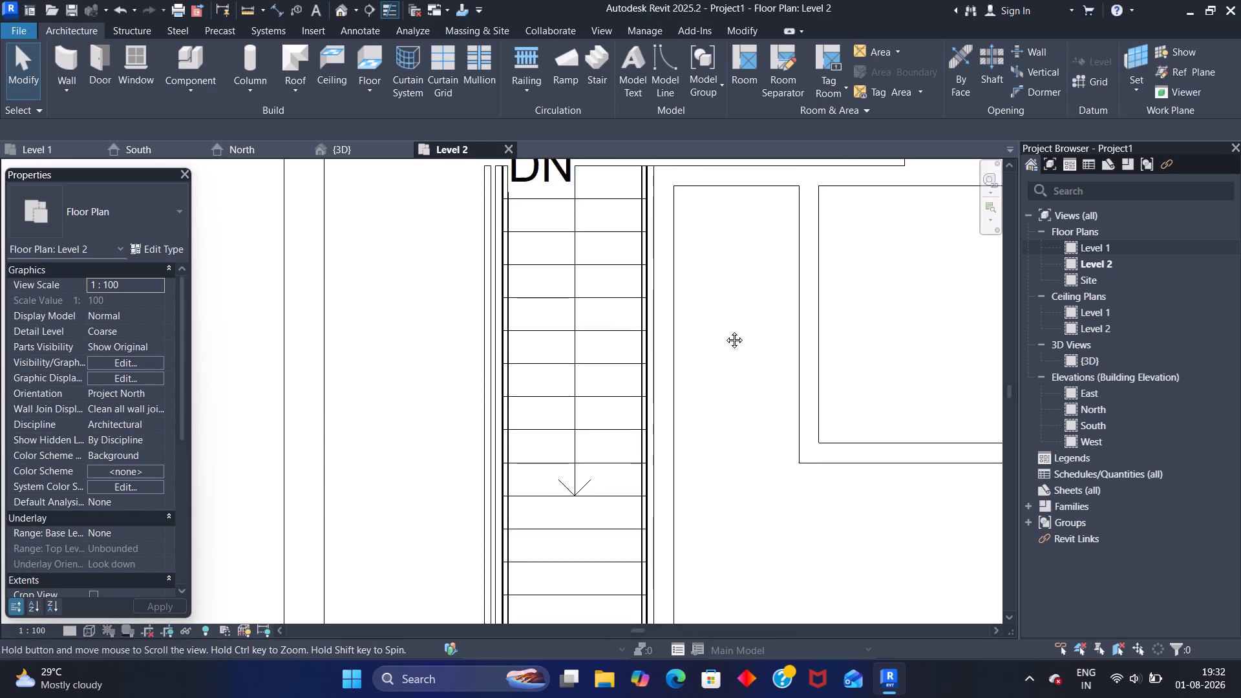
middle_click_drag(725, 330, 692, 304)
middle_click_drag(736, 331, 655, 288, "shift")
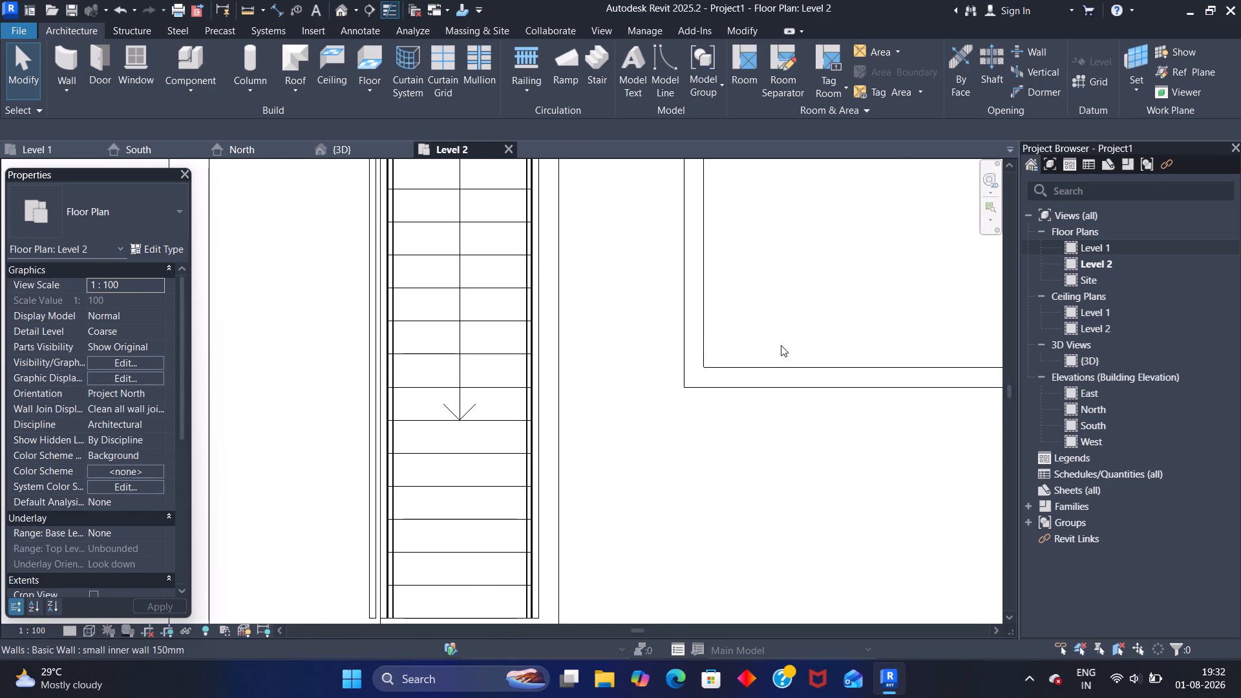
scroll(778, 342, "down", 8)
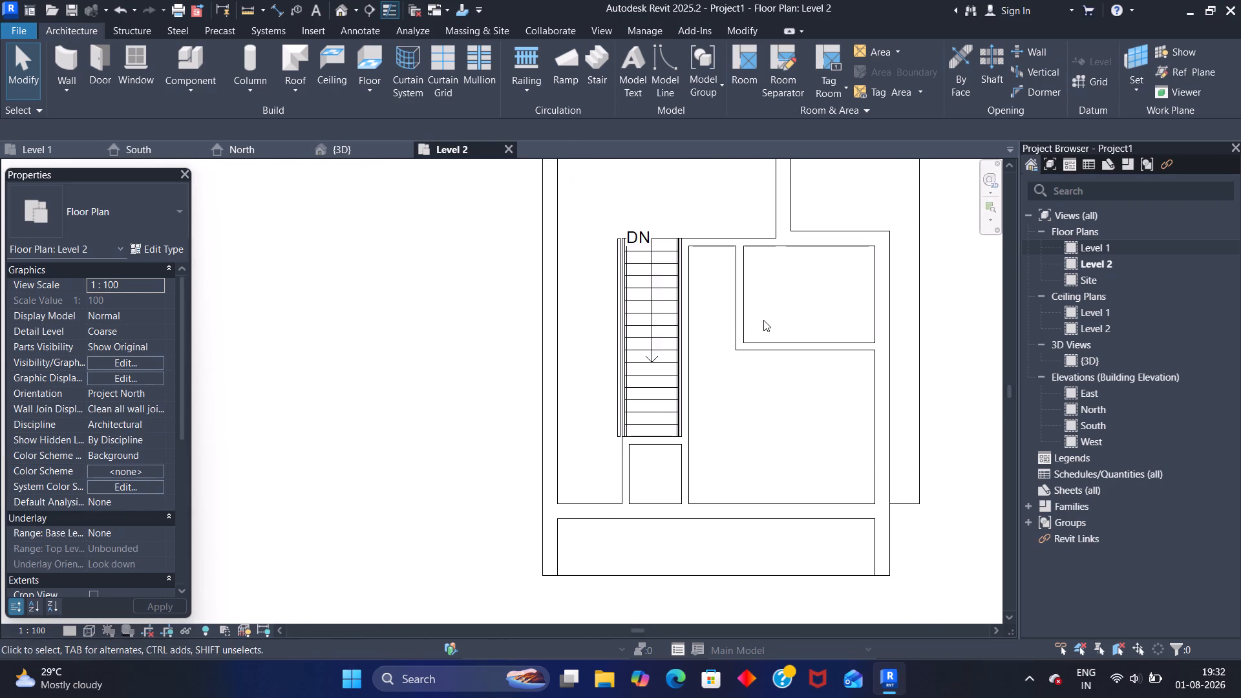
middle_click_drag(743, 327, 605, 377)
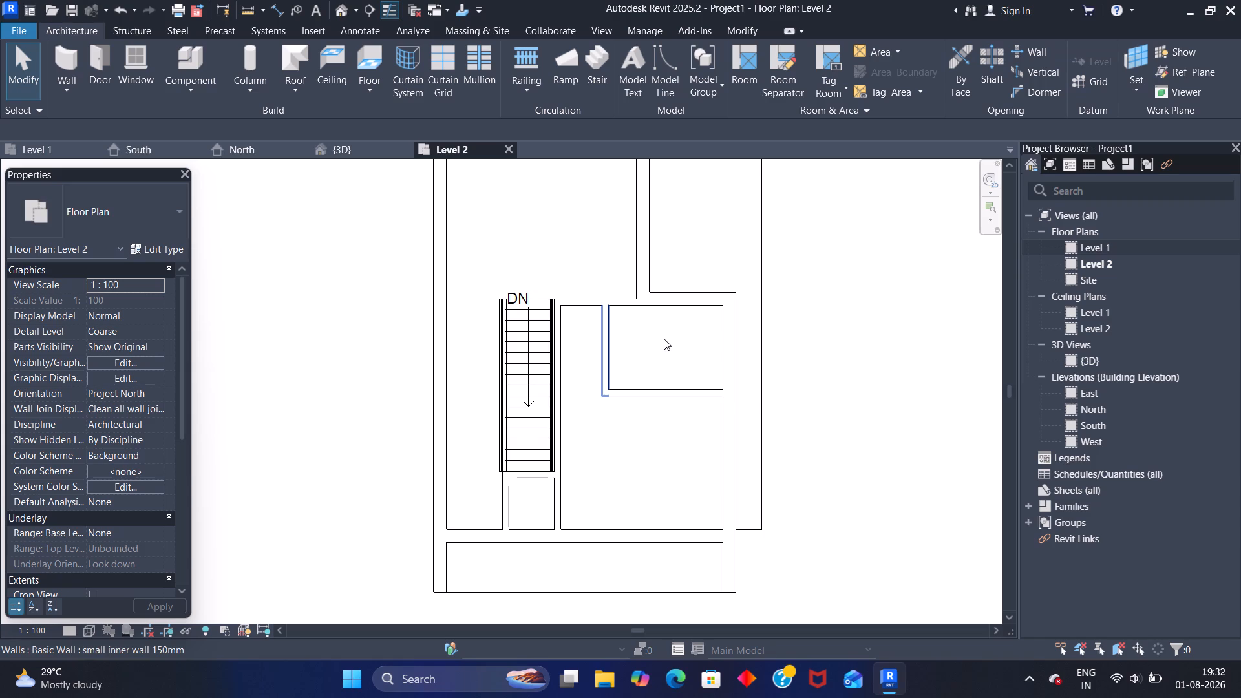
left_click(513, 59)
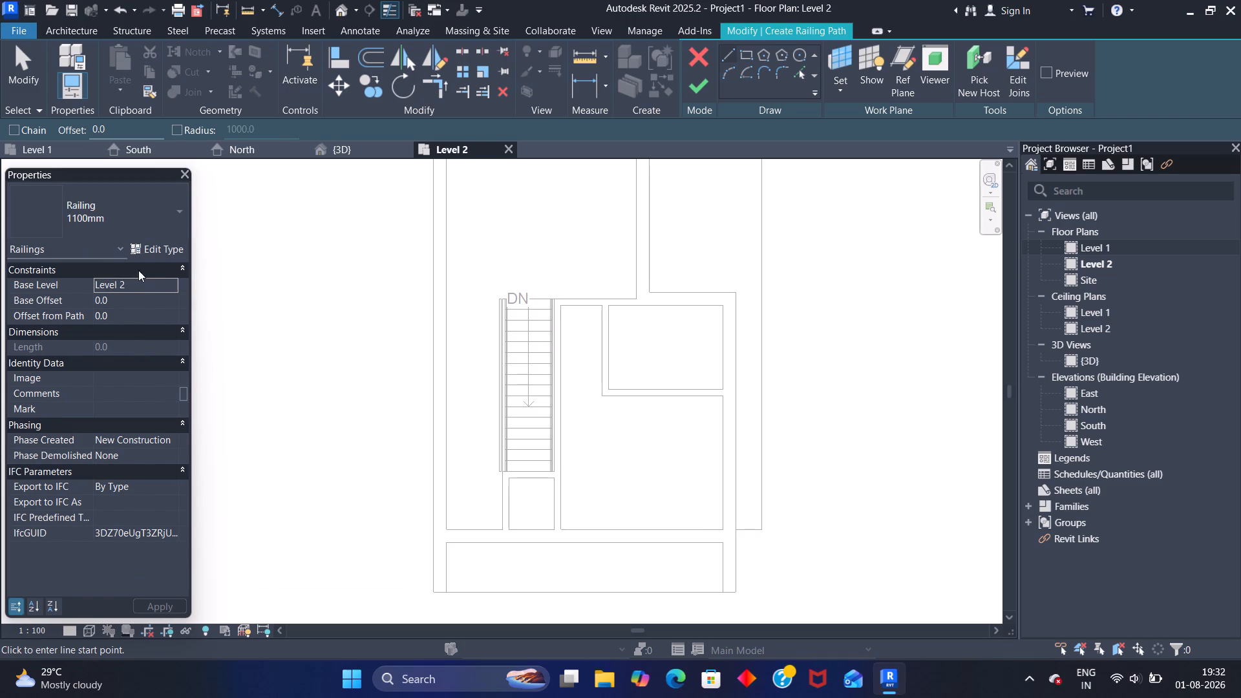
left_click(173, 212)
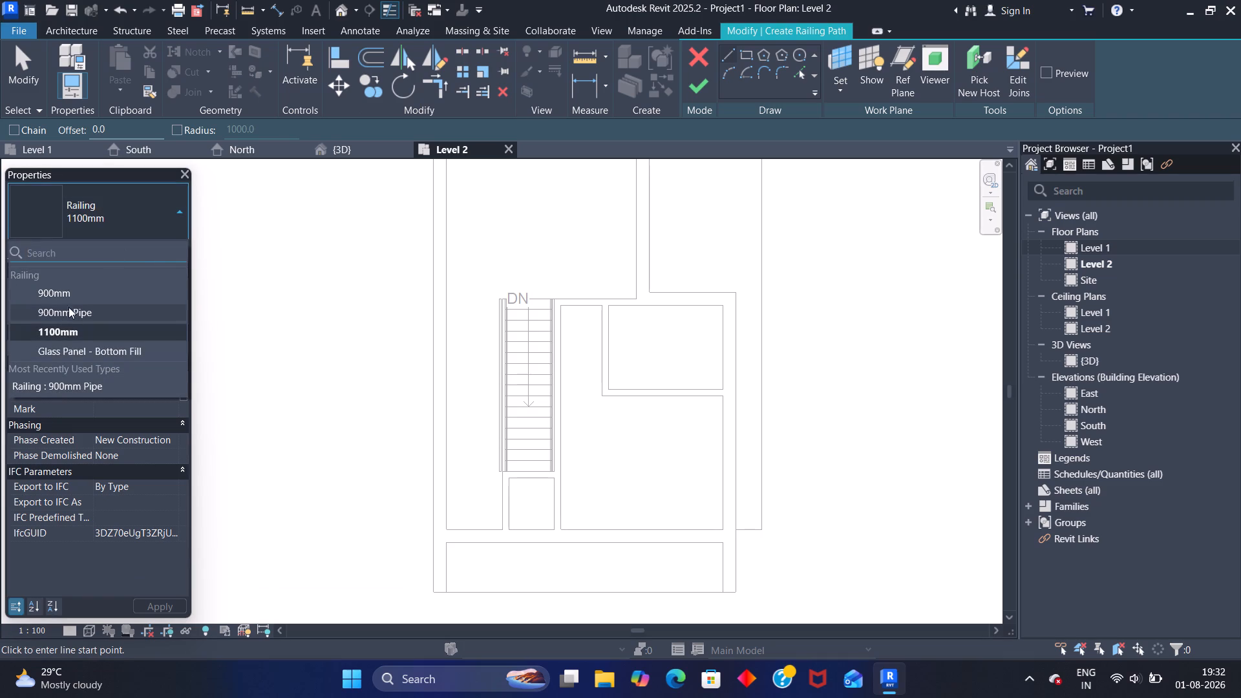
left_click(104, 353)
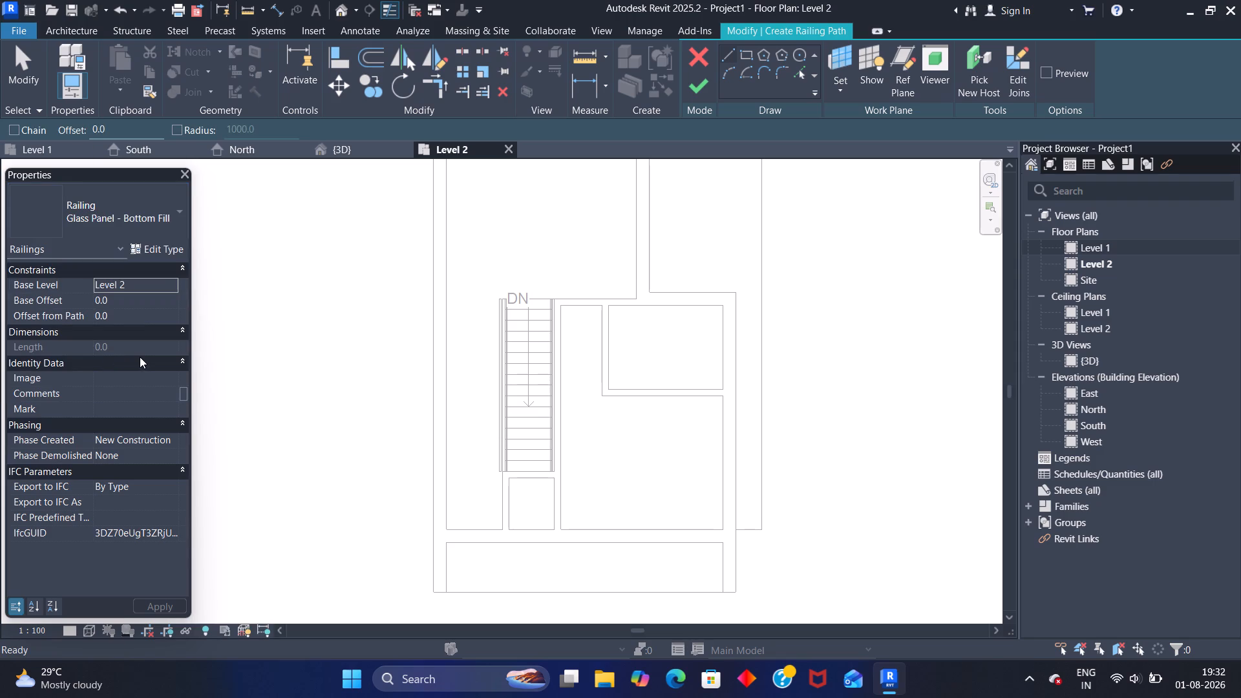
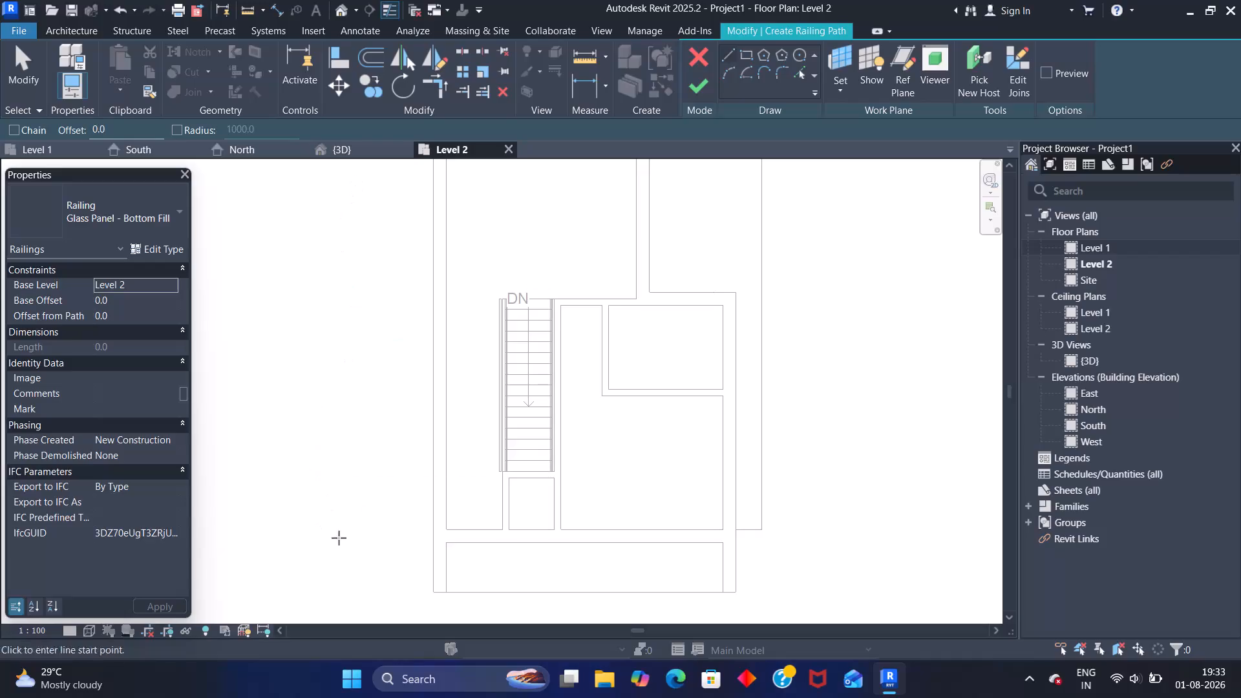
Sketch a straight Glass Panel - Bottom Fill railing path about 6400 mm long between the balcony's side walls on Level 2 and finish it.
middle_click_drag(458, 576, 397, 480)
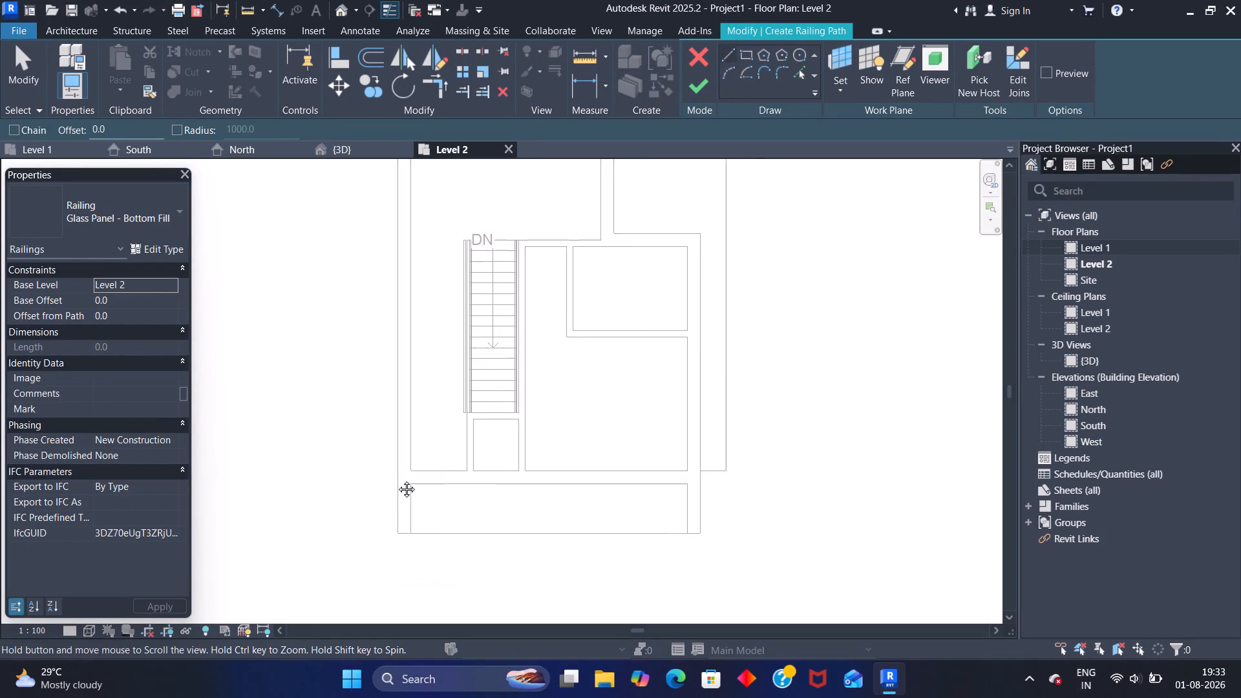
middle_click_drag(397, 480, 365, 383)
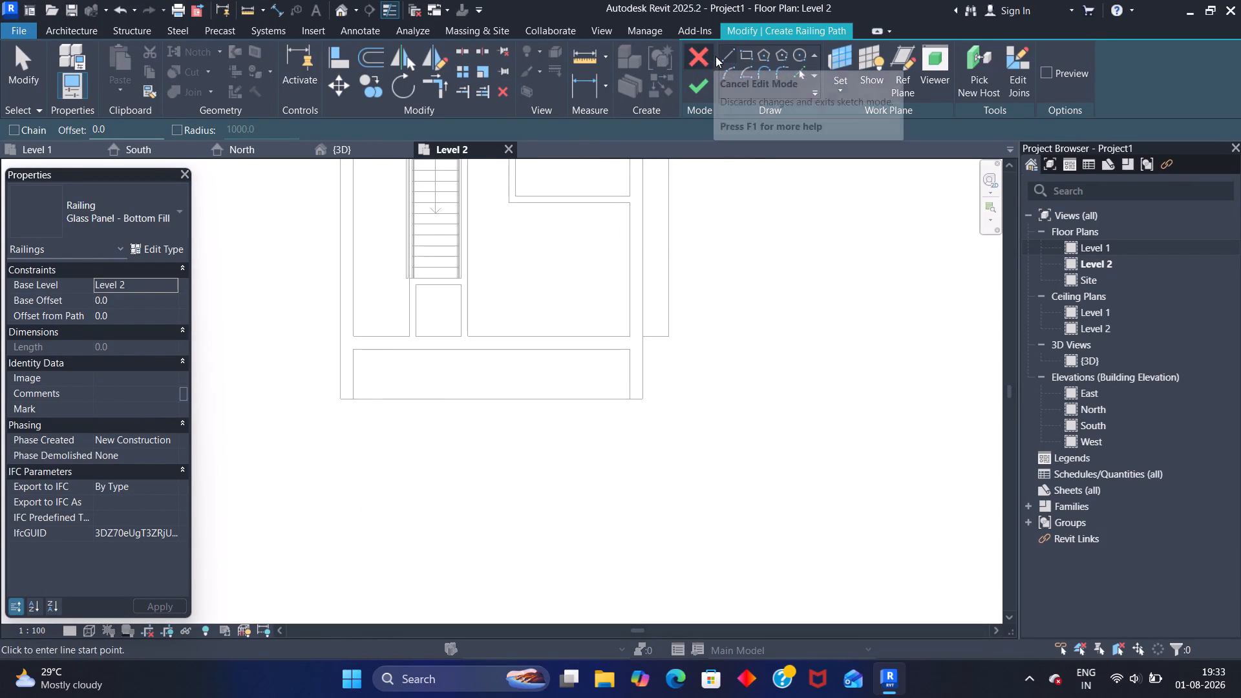
left_click(728, 53)
scroll(389, 370, "up", 6)
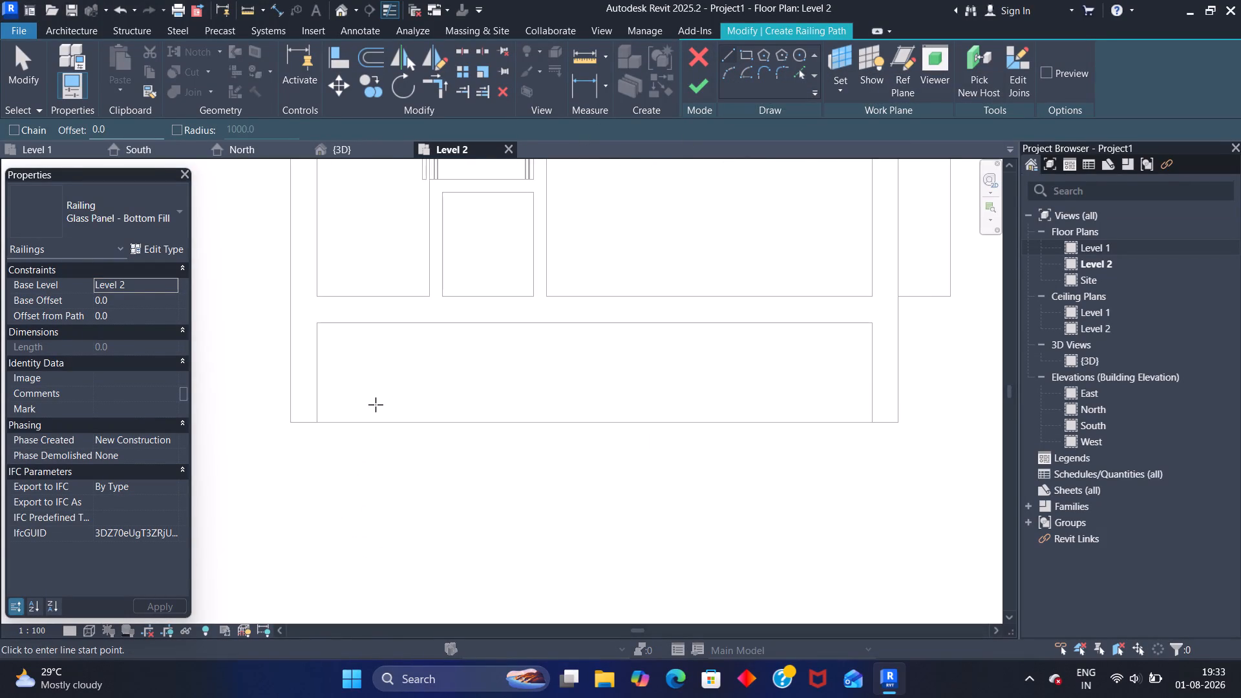
scroll(376, 405, "up", 4)
scroll(290, 452, "up", 4)
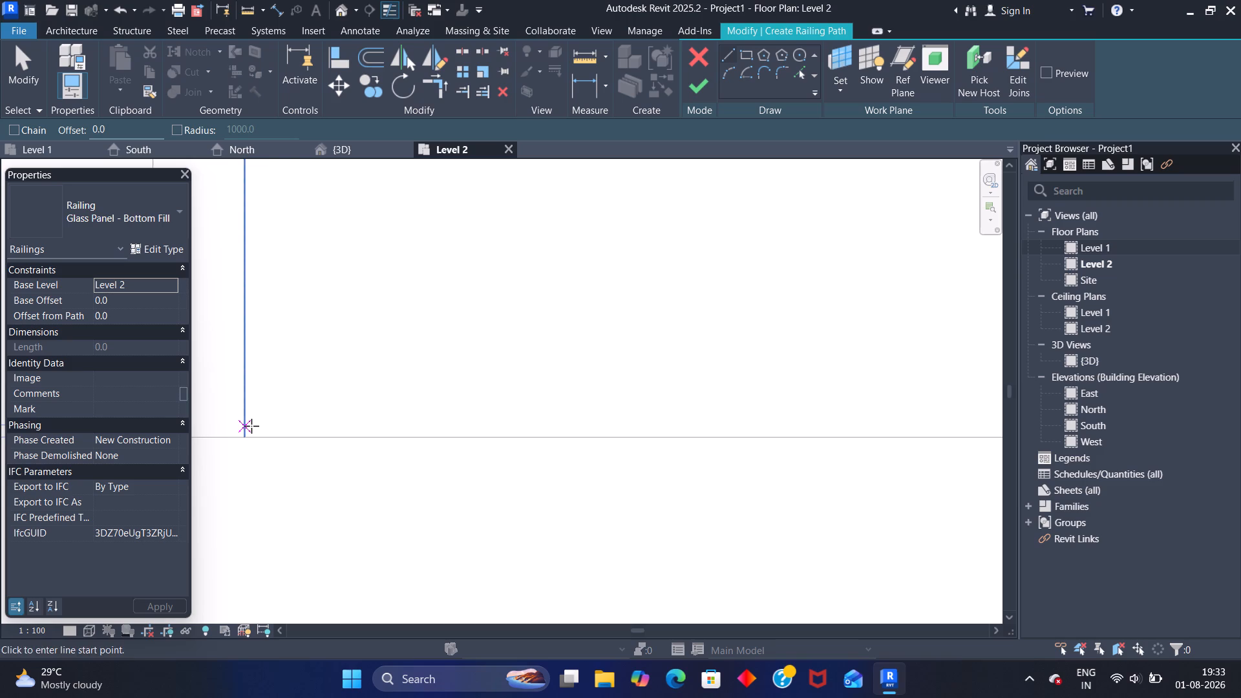
scroll(246, 428, "up", 5)
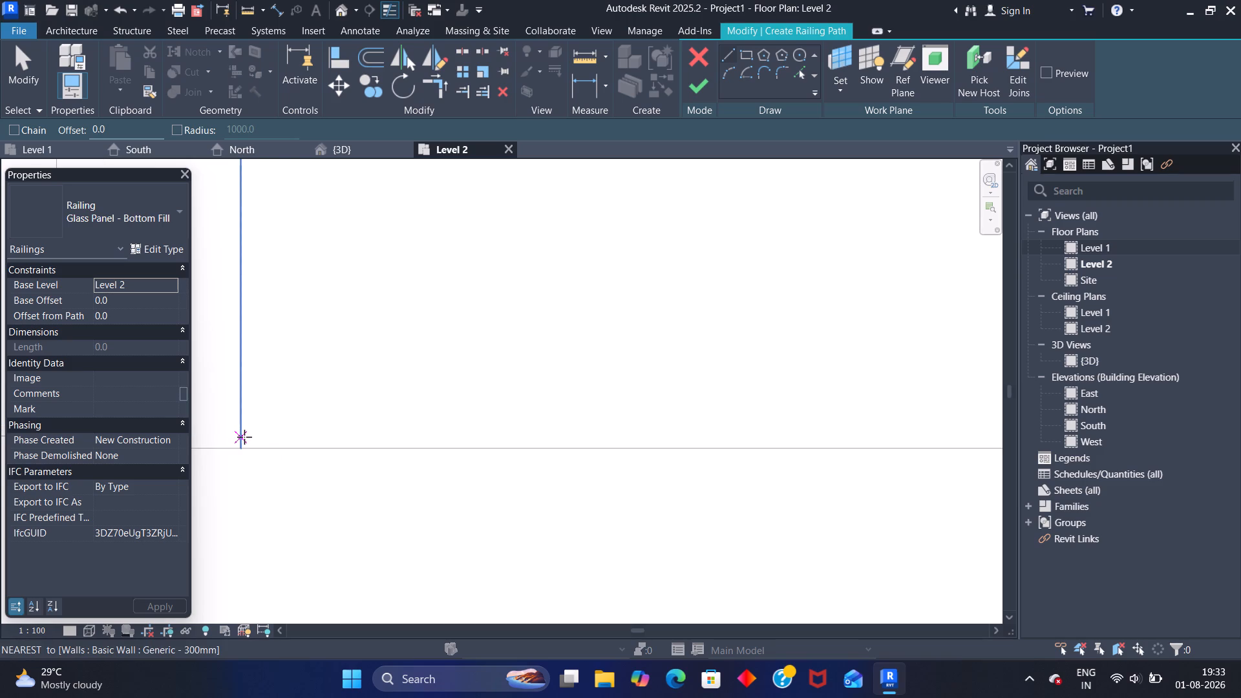
left_click(241, 437)
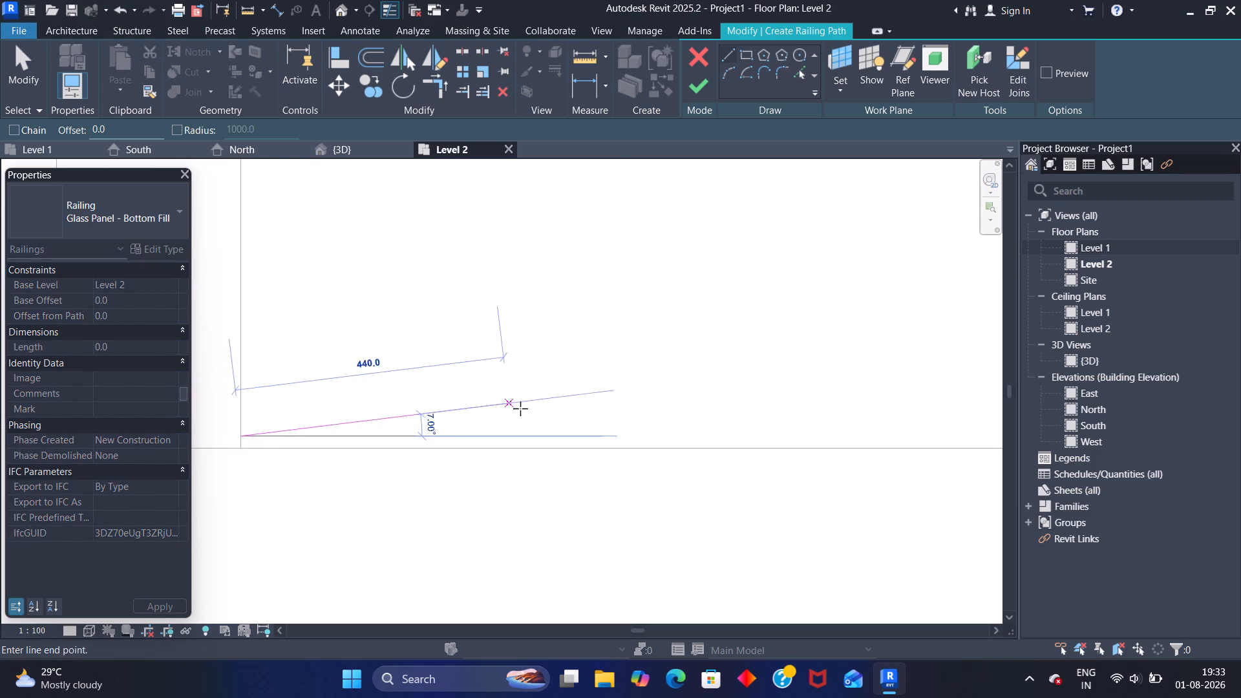
middle_click_drag(586, 423, 342, 423)
scroll(469, 398, "down", 4)
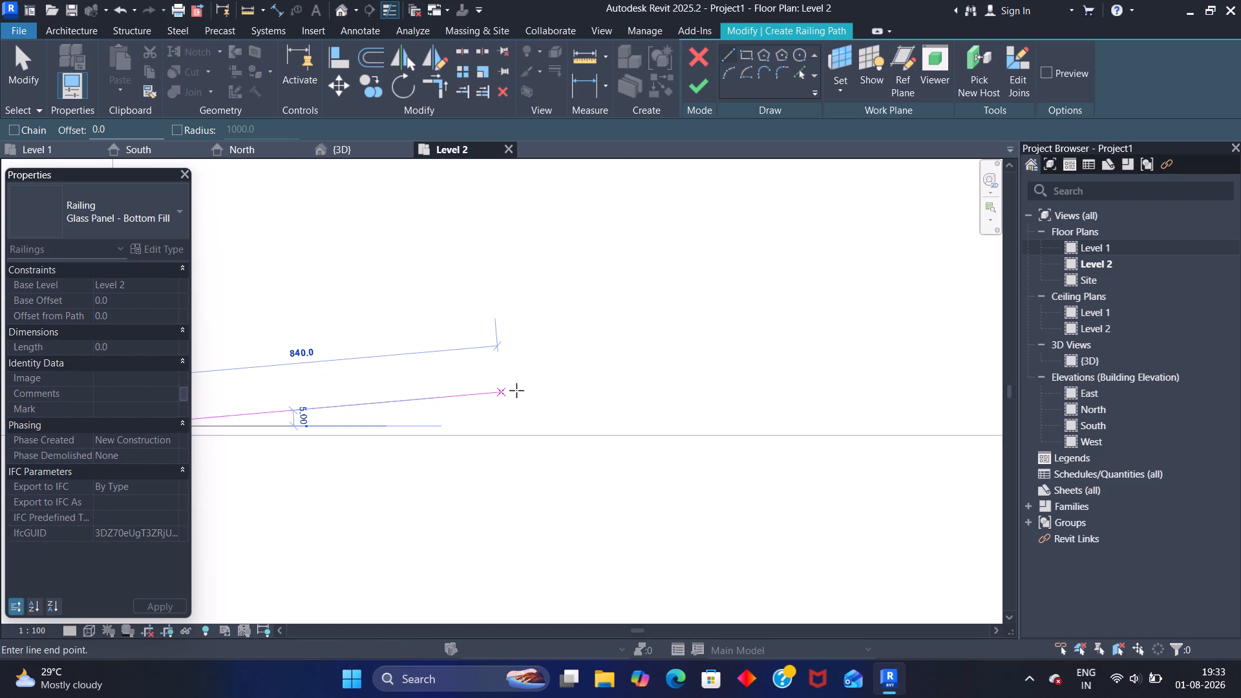
scroll(516, 390, "down", 8)
middle_click_drag(771, 375, 401, 443)
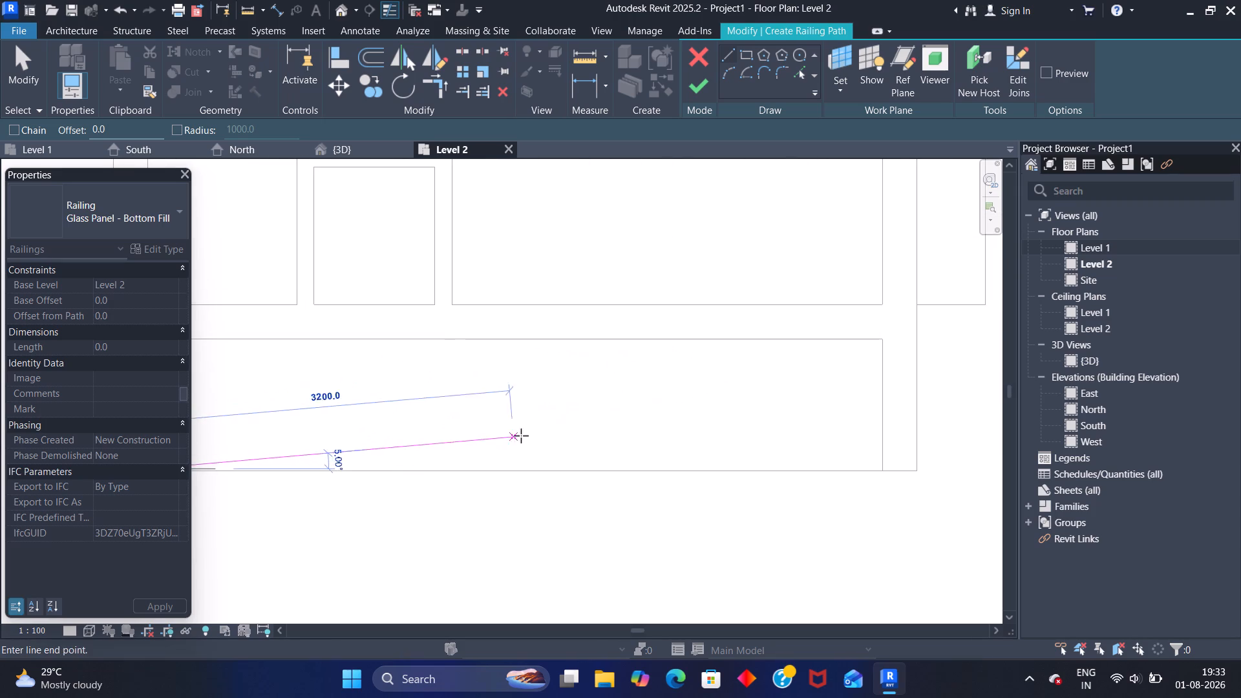
scroll(828, 447, "up", 4)
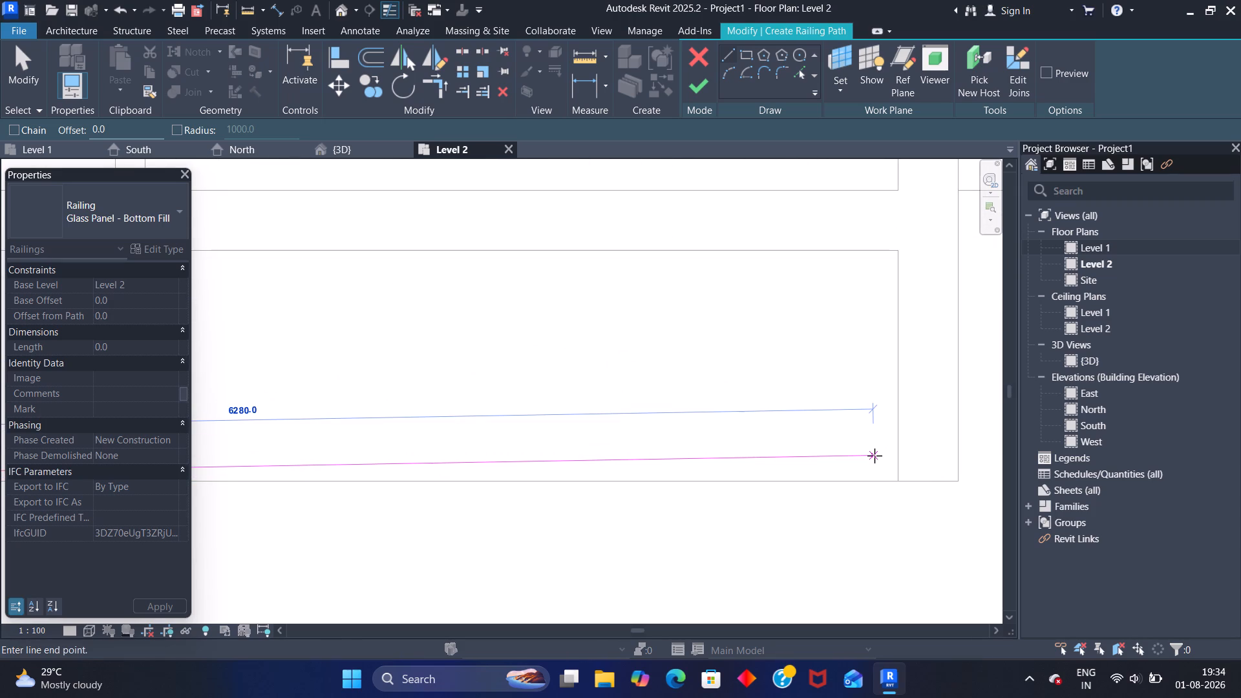
scroll(893, 487, "up", 7)
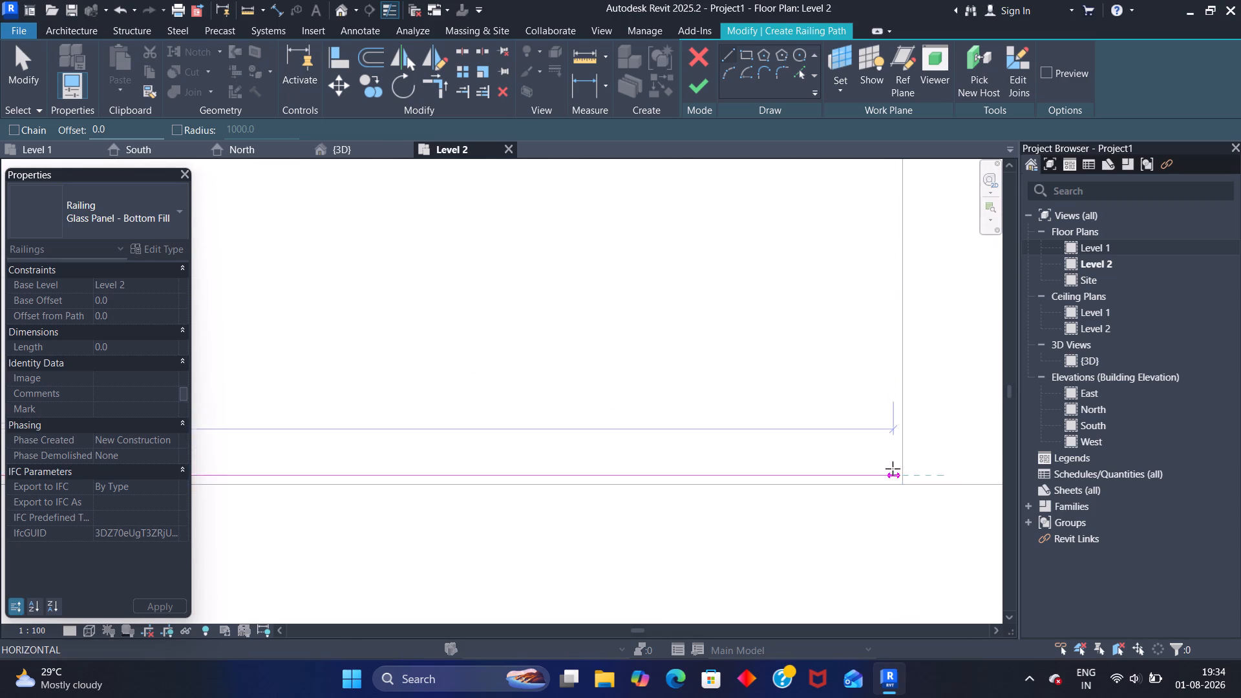
scroll(893, 469, "up", 6)
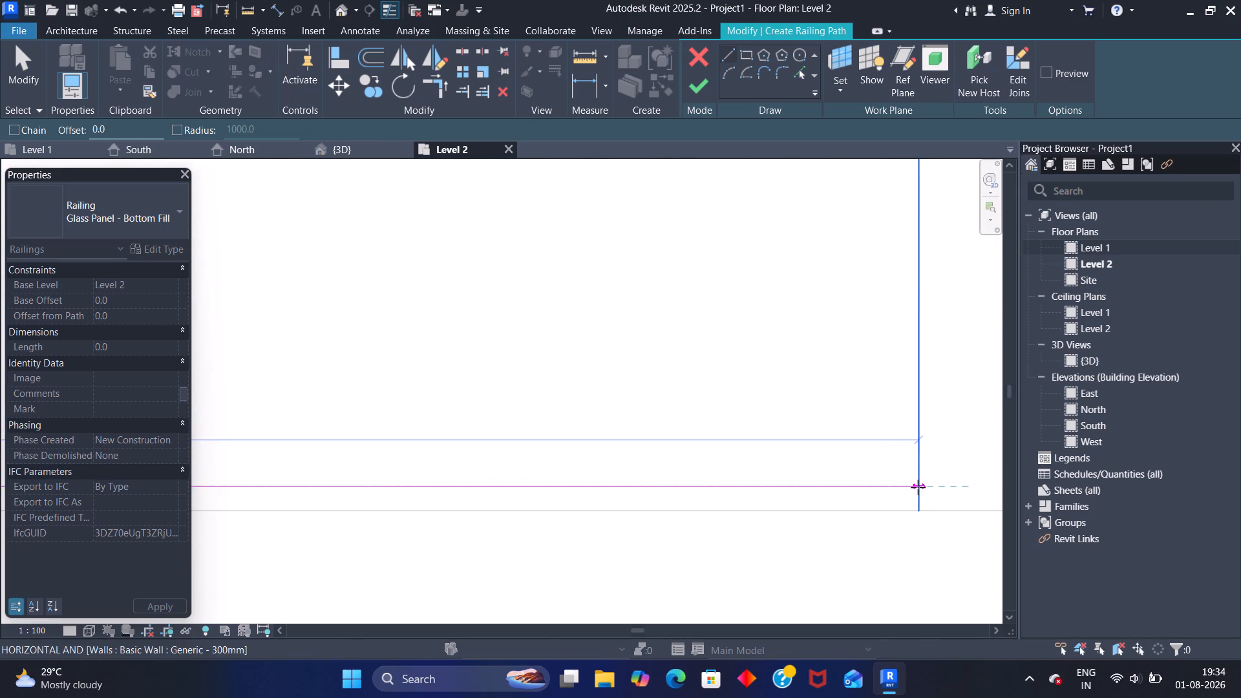
left_click(918, 487)
scroll(721, 403, "down", 8)
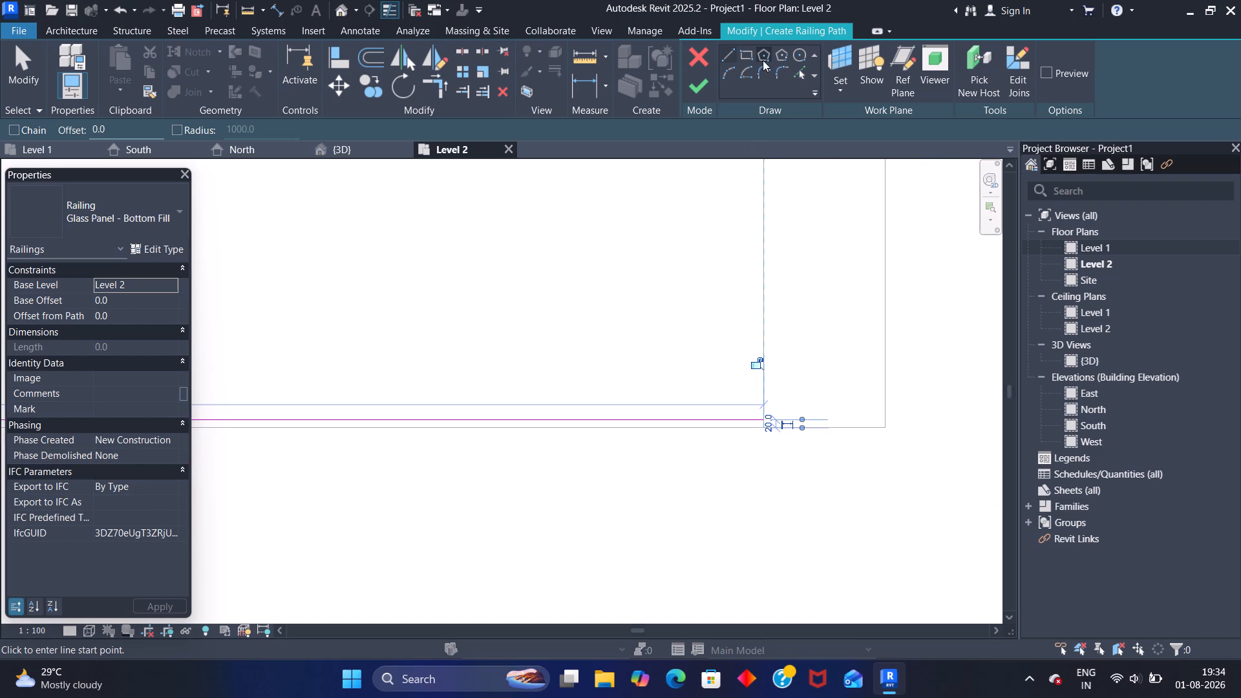
left_click(697, 83)
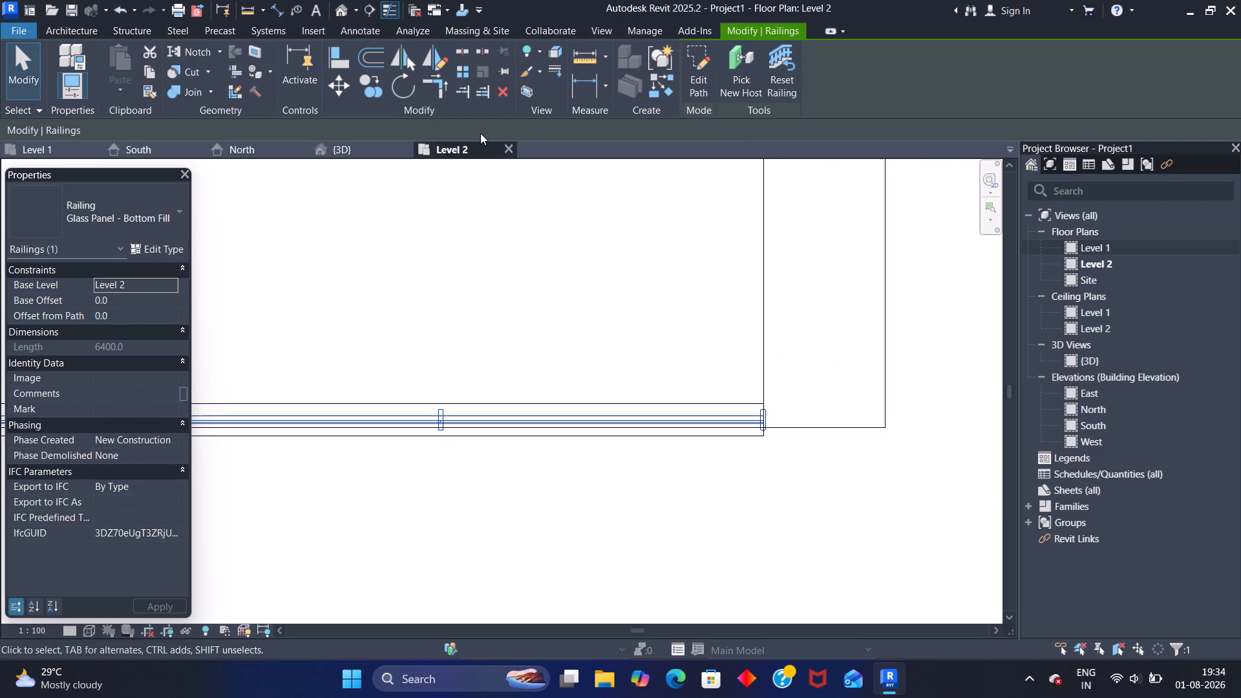
Examine the new balcony glass railing in the 3D view.
left_click(363, 148)
scroll(633, 392, "down", 3)
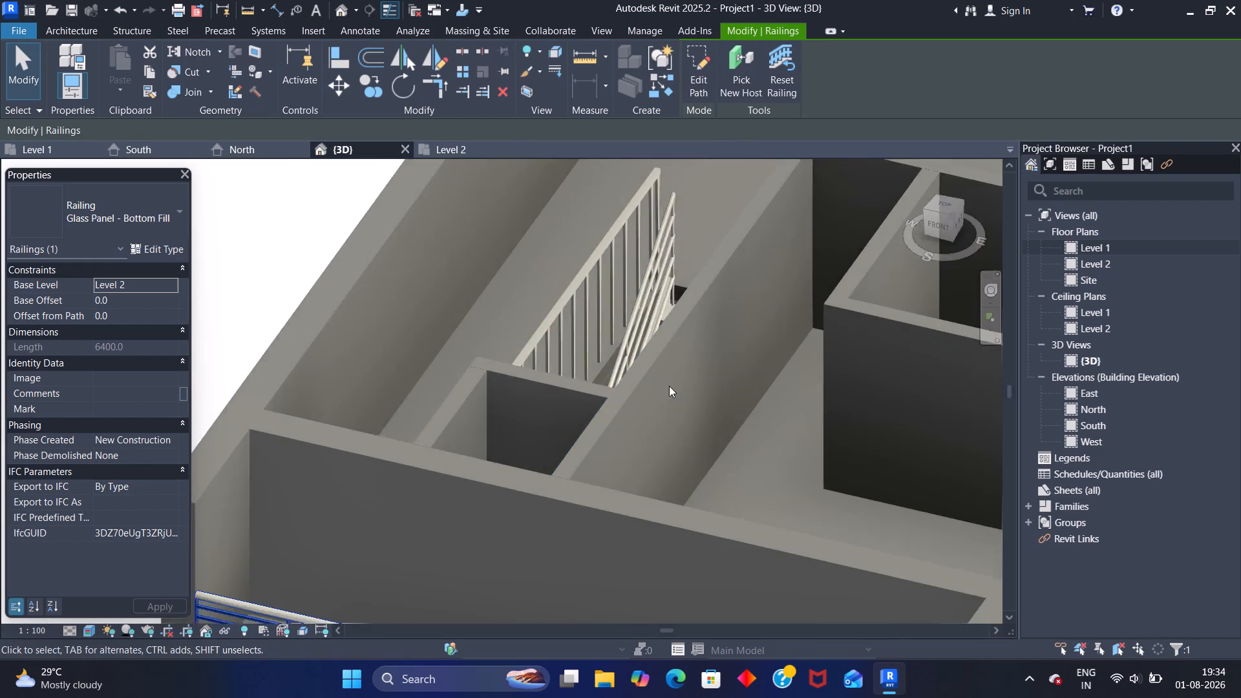
scroll(669, 386, "down", 4)
middle_click_drag(716, 411, 722, 317)
scroll(554, 454, "up", 5)
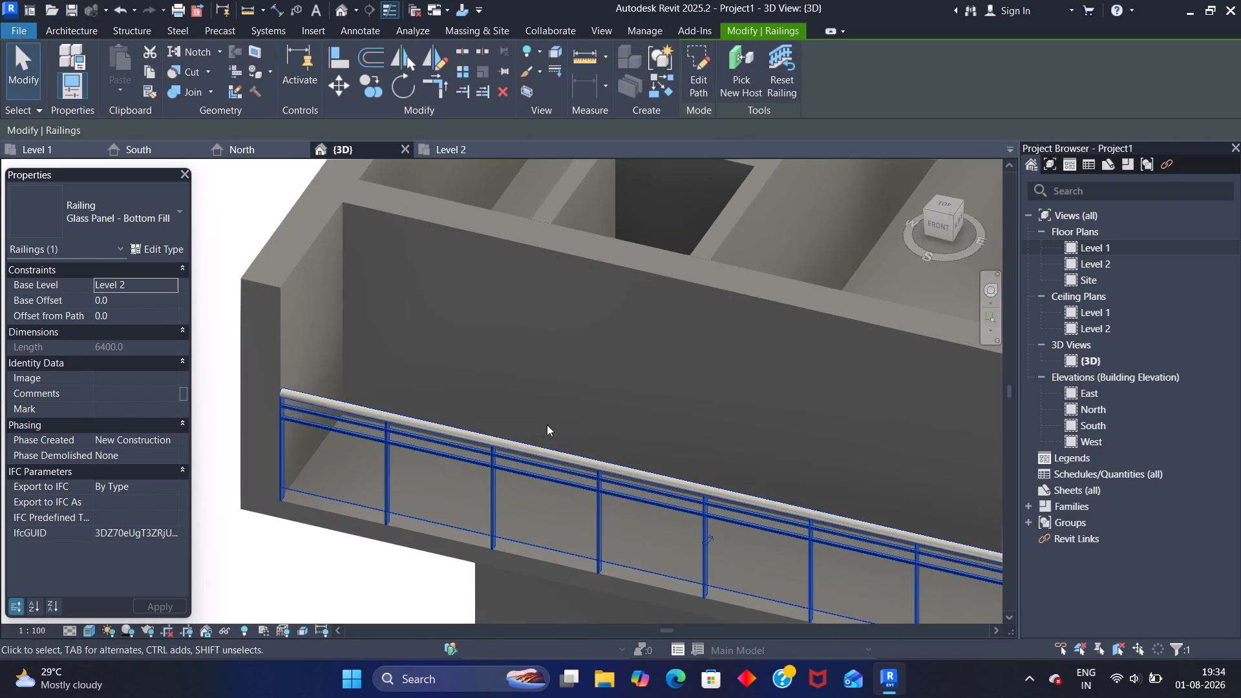
left_click(330, 563)
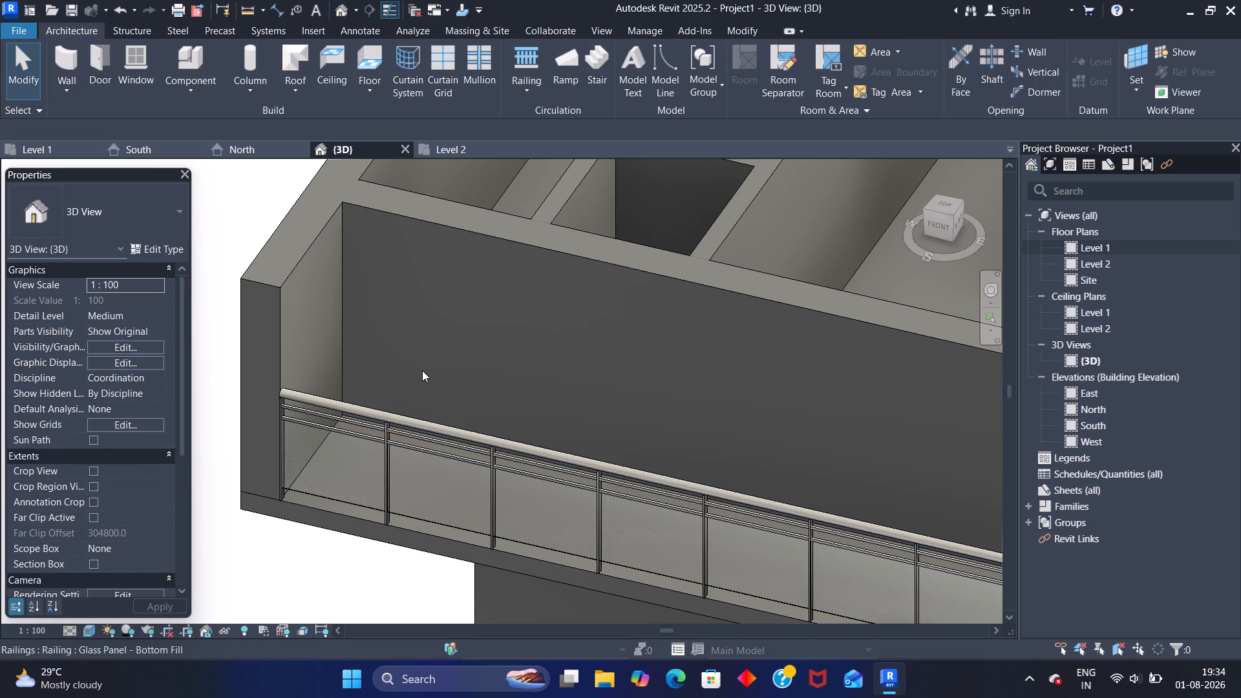
middle_click_drag(390, 580, 367, 470)
scroll(366, 469, "up", 1)
scroll(354, 463, "down", 2)
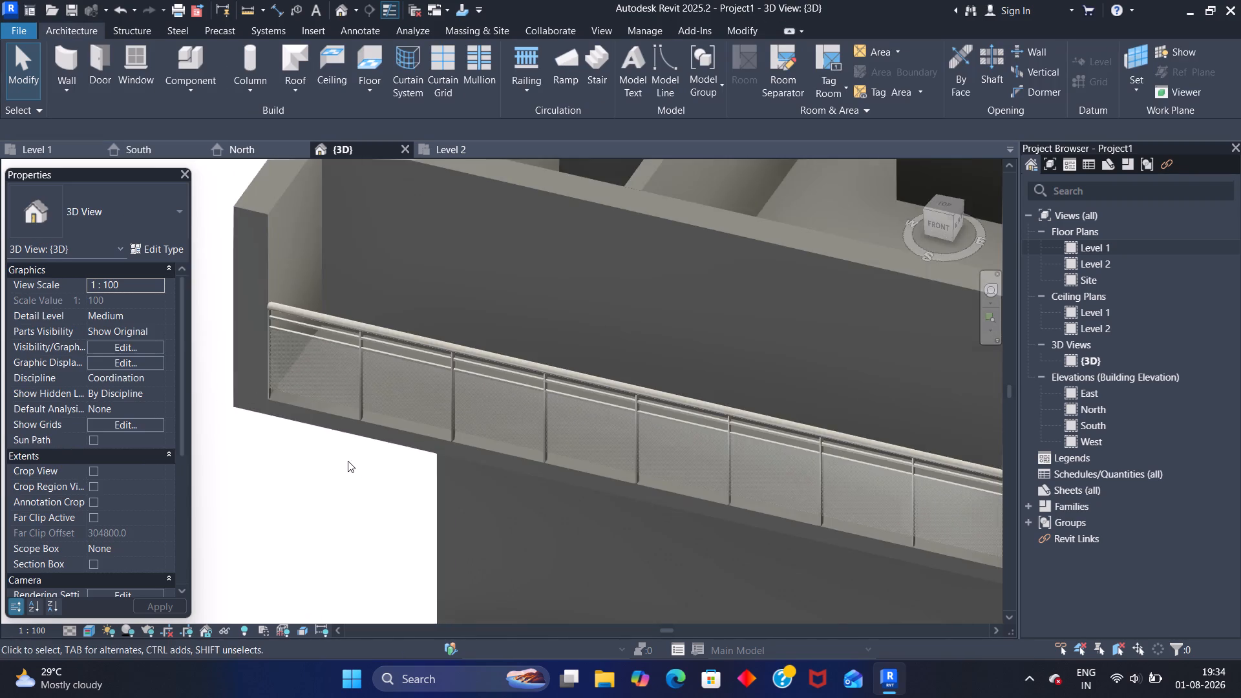
scroll(348, 461, "down", 4)
middle_click_drag(439, 520, 399, 449)
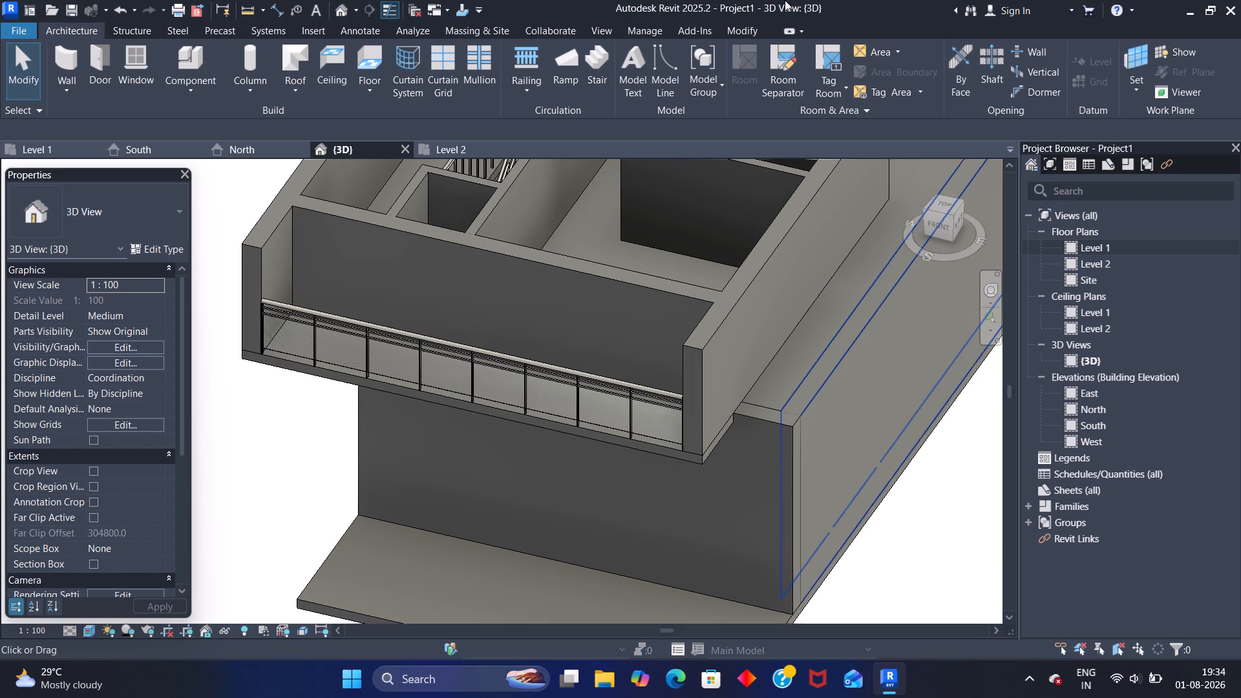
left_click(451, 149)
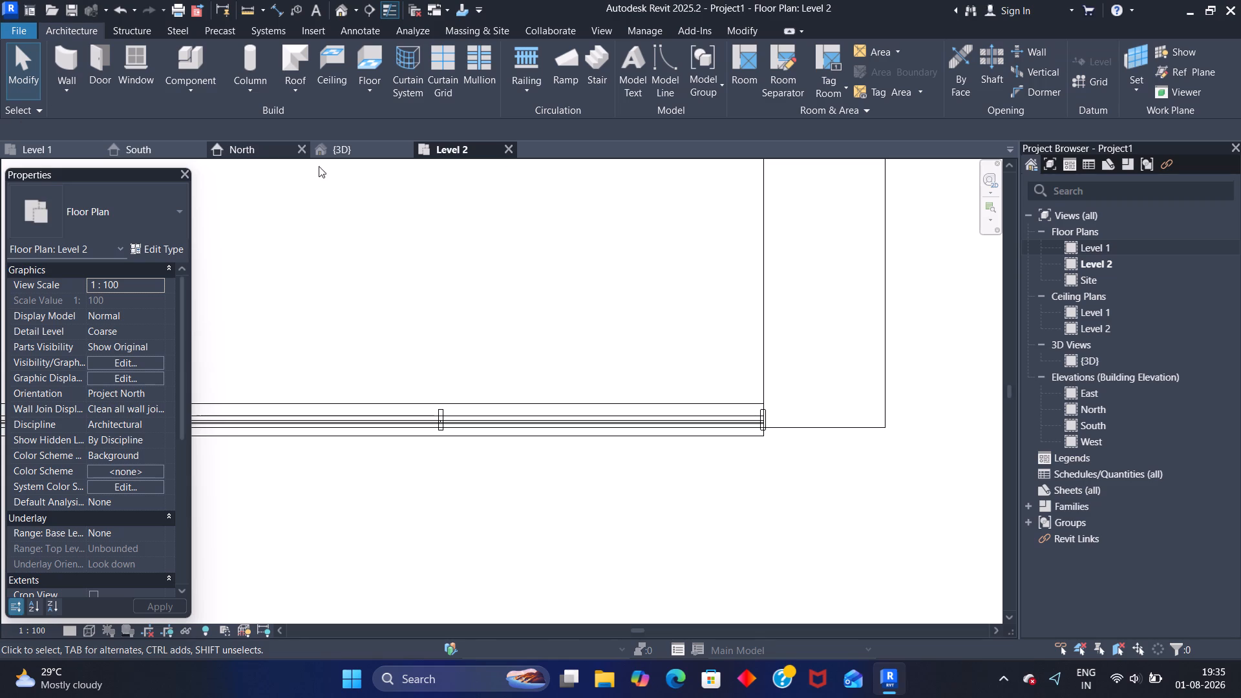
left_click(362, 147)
Examine the building in 3D from the front-right isometric corner, focusing on where the upper floor meets the ground-floor side wall.
scroll(547, 330, "down", 1)
scroll(703, 375, "down", 1)
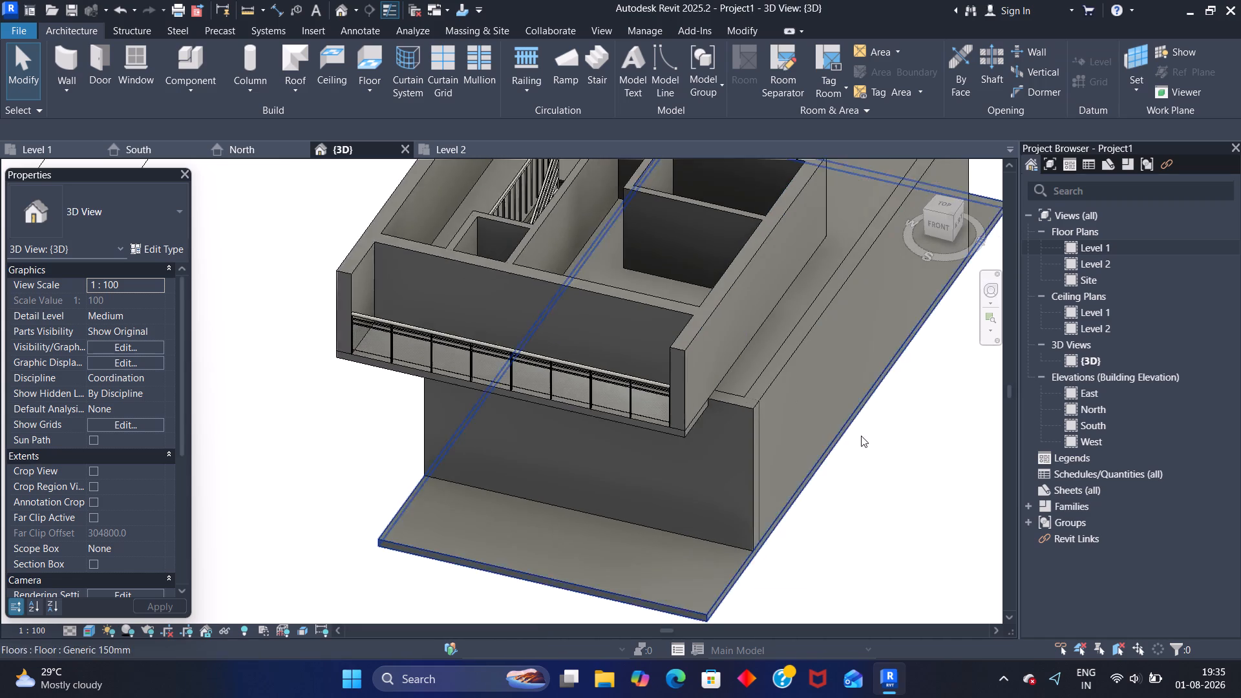
middle_click_drag(862, 436, 716, 460)
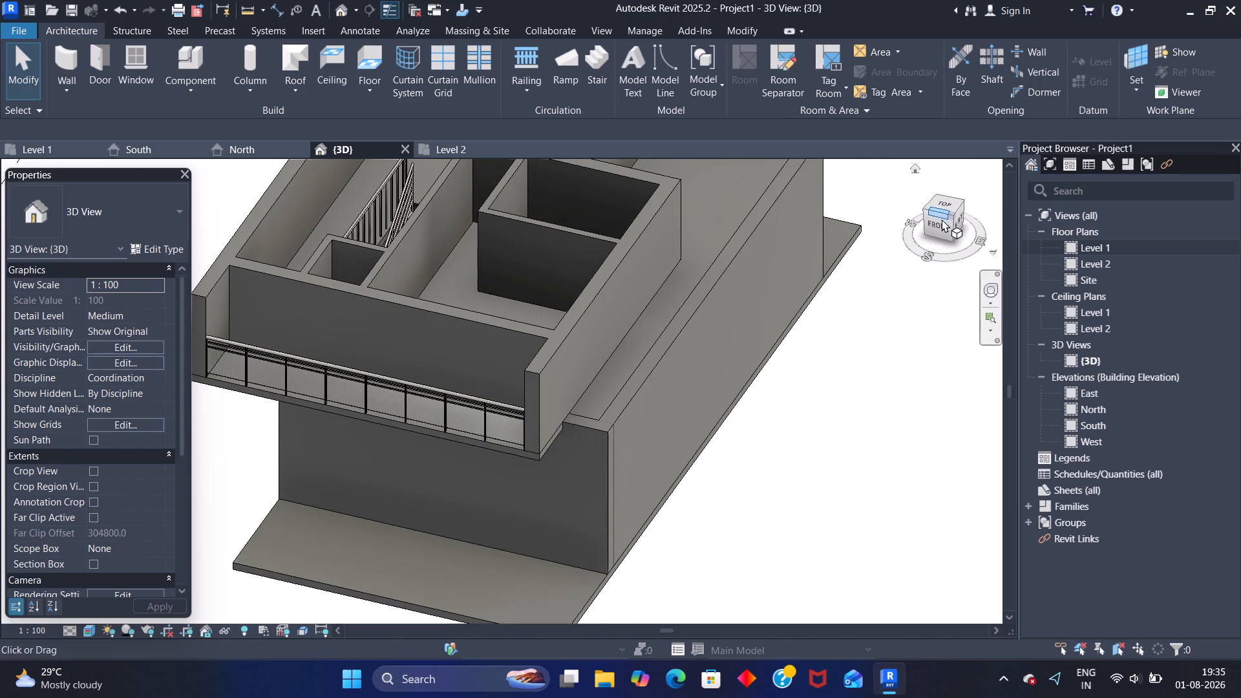
left_click(953, 226)
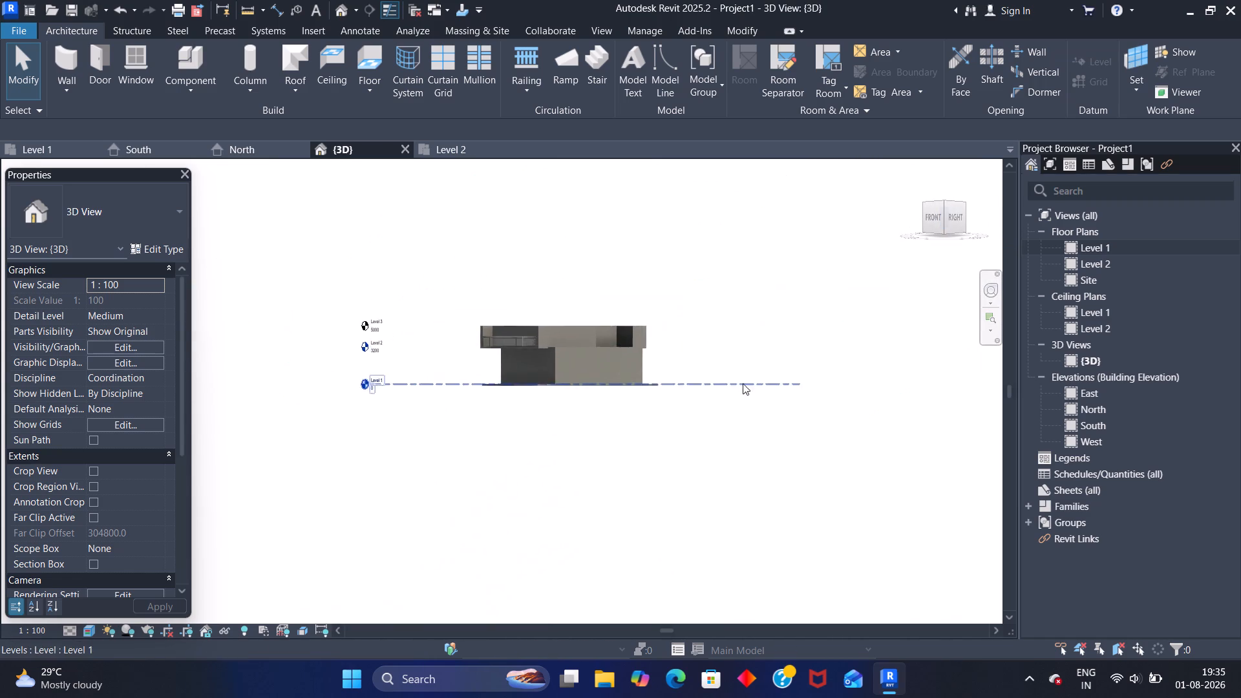
left_click(940, 199)
left_click(943, 199)
scroll(941, 202, "up", 4)
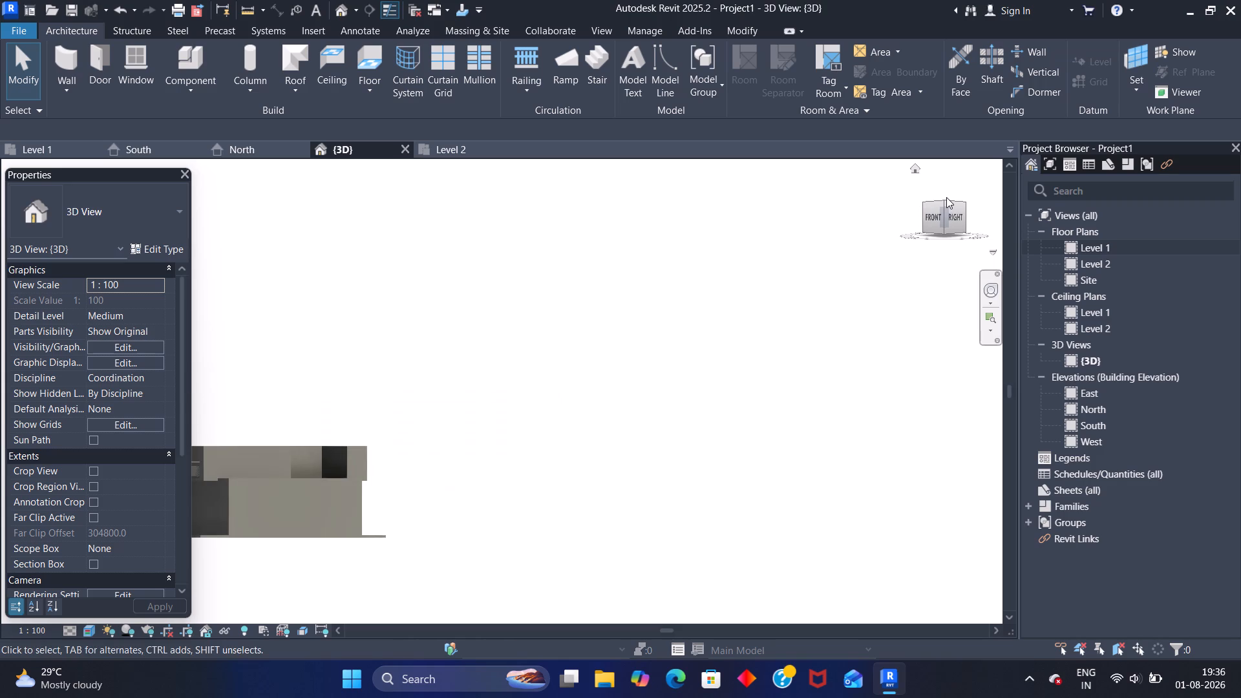
left_click(945, 200)
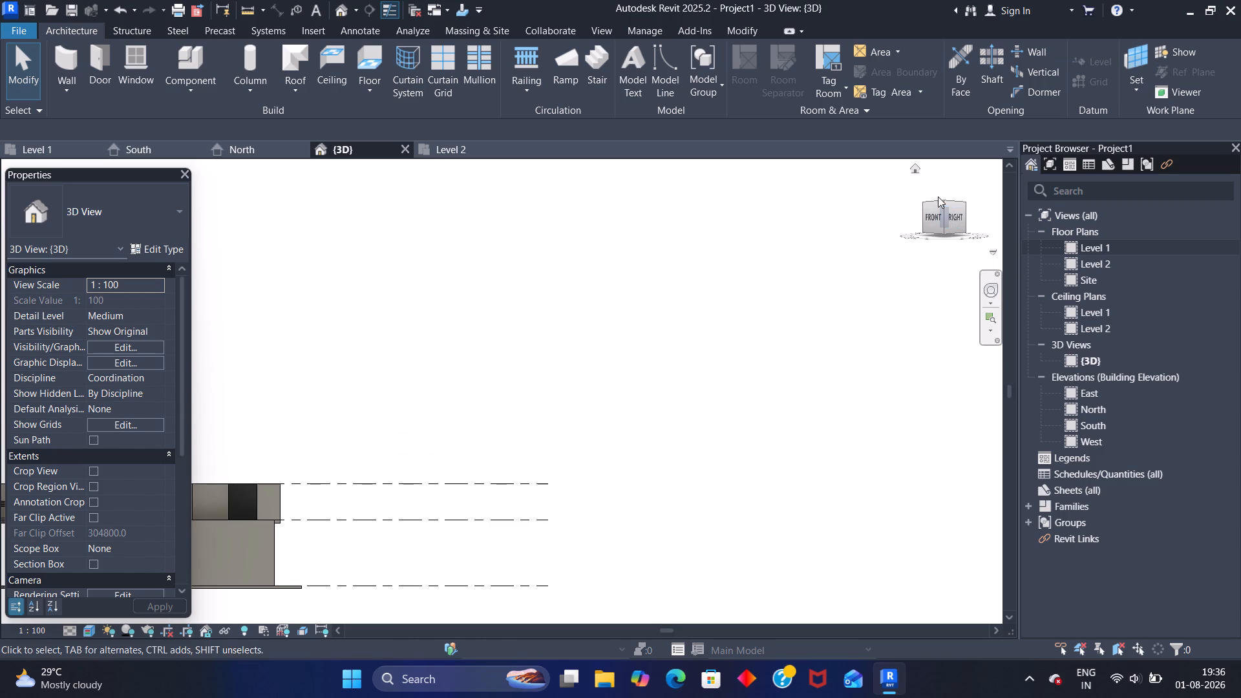
left_click(946, 204)
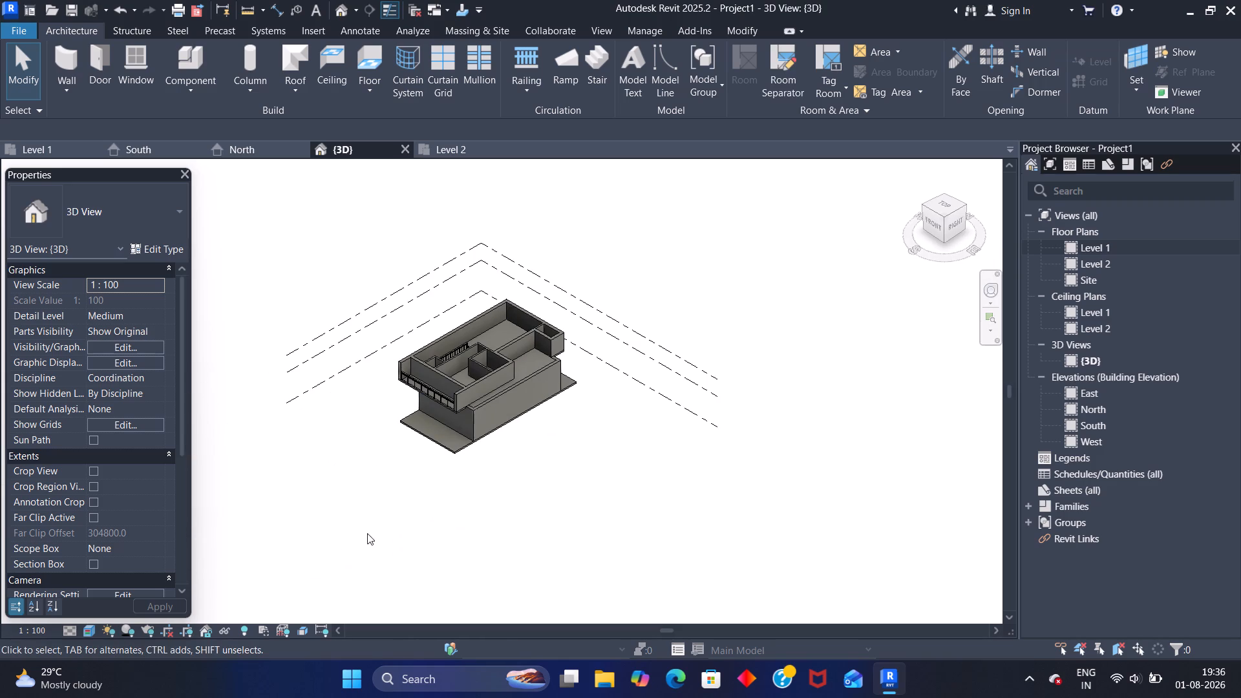
scroll(495, 462, "up", 7)
scroll(476, 352, "up", 1)
middle_click_drag(476, 352, 469, 390)
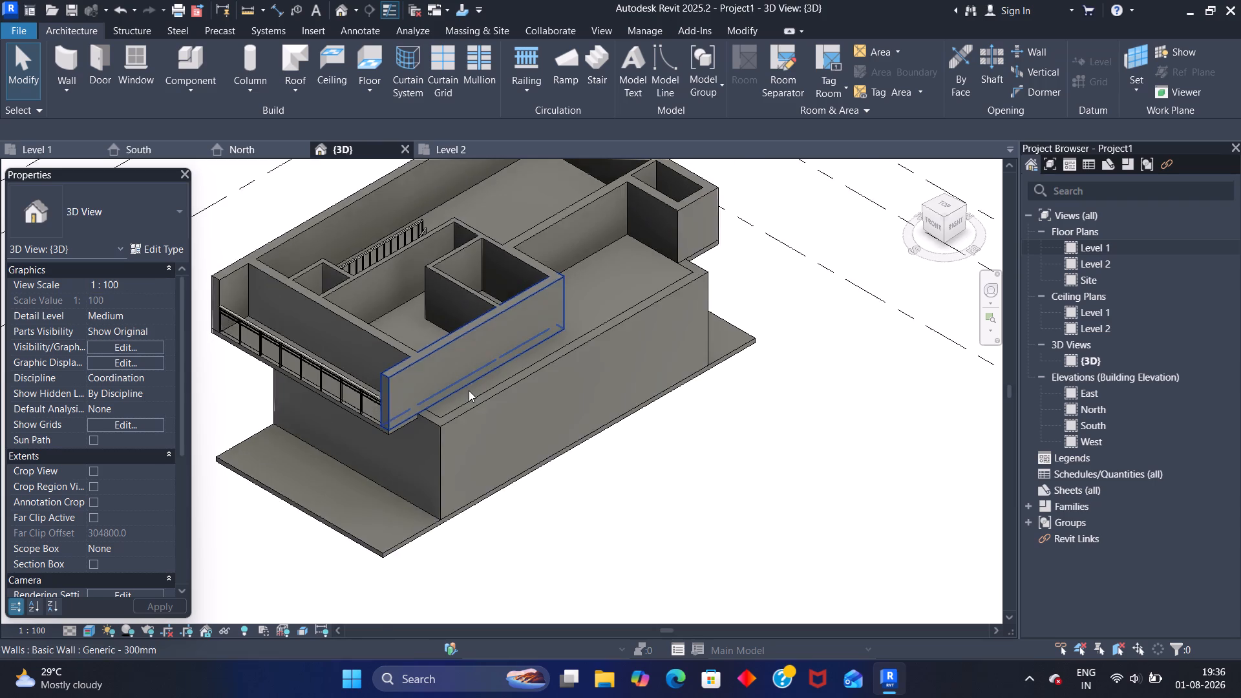
scroll(468, 385, "up", 6)
middle_click_drag(528, 450, 523, 422)
scroll(524, 422, "up", 2)
scroll(524, 423, "down", 1)
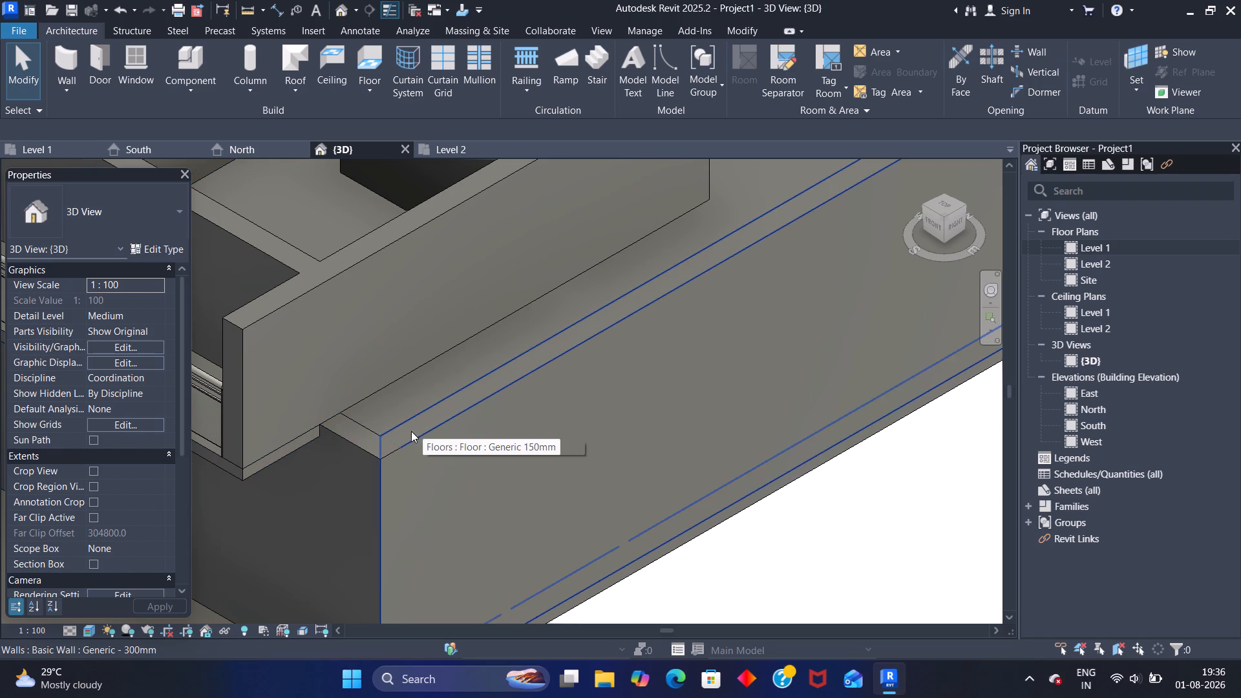
Inspect the Level 2 Generic 150mm floor and the adjoining ground-floor Generic - 300mm side wall by selecting each at their corner.
left_click(387, 417)
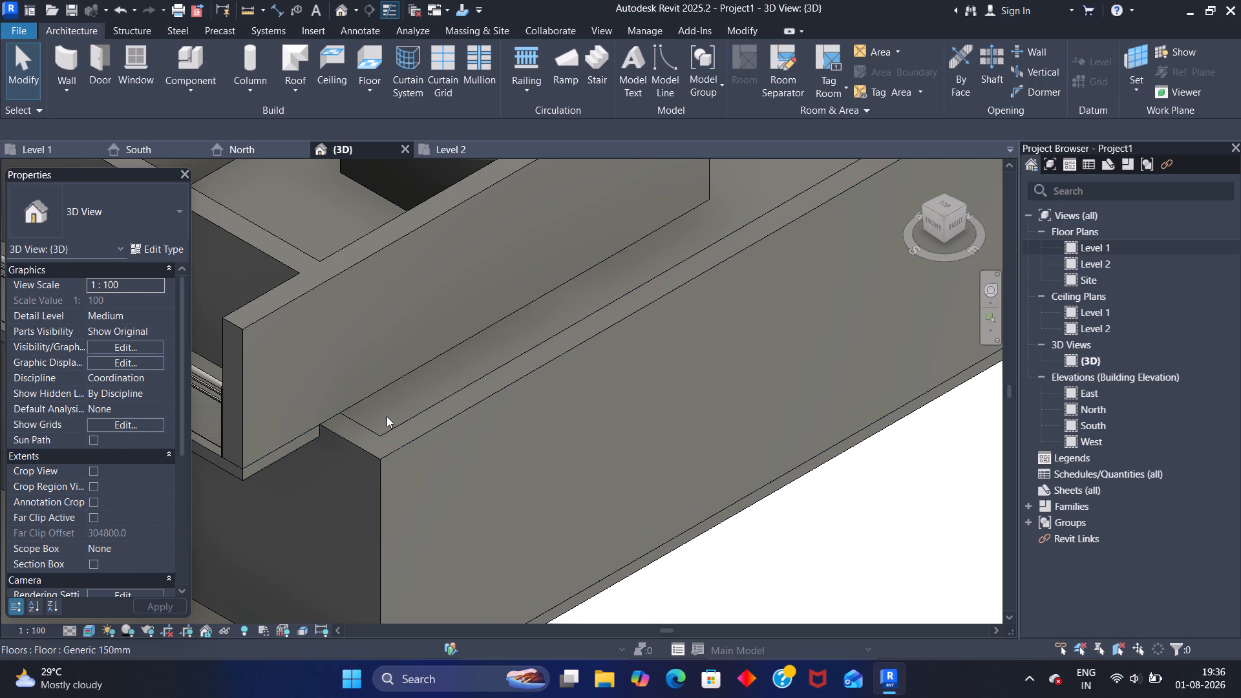
left_click(385, 410)
scroll(382, 412, "up", 5)
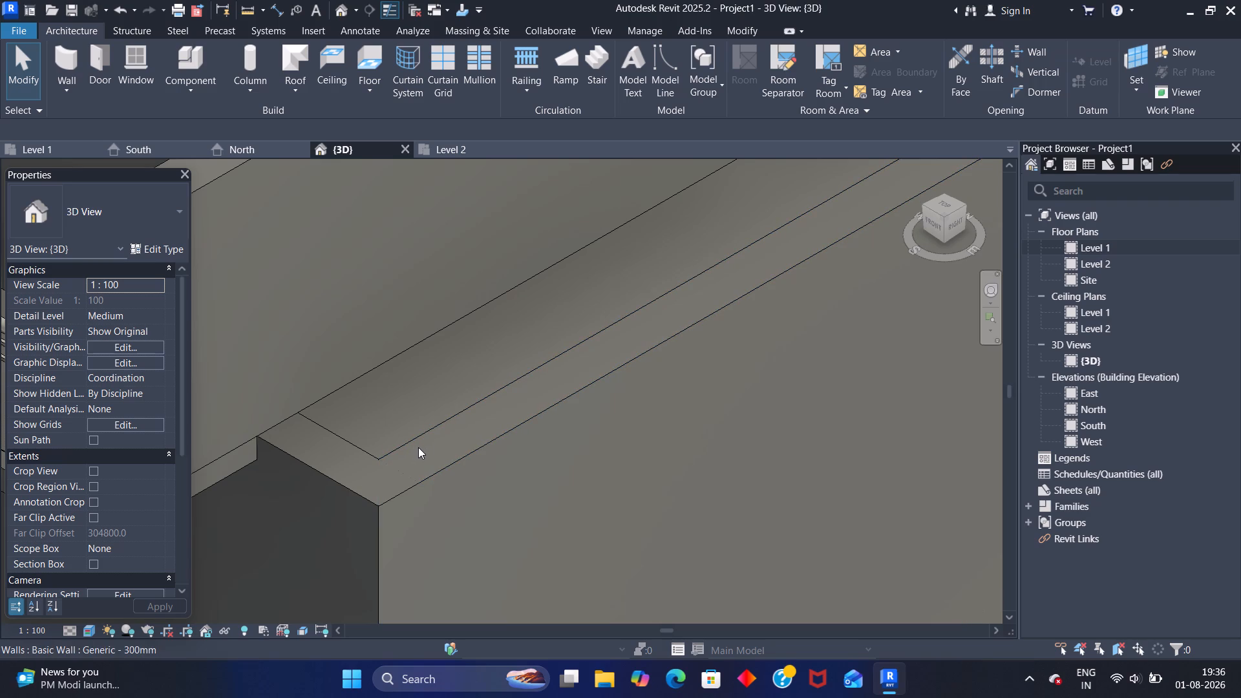
left_click(376, 454)
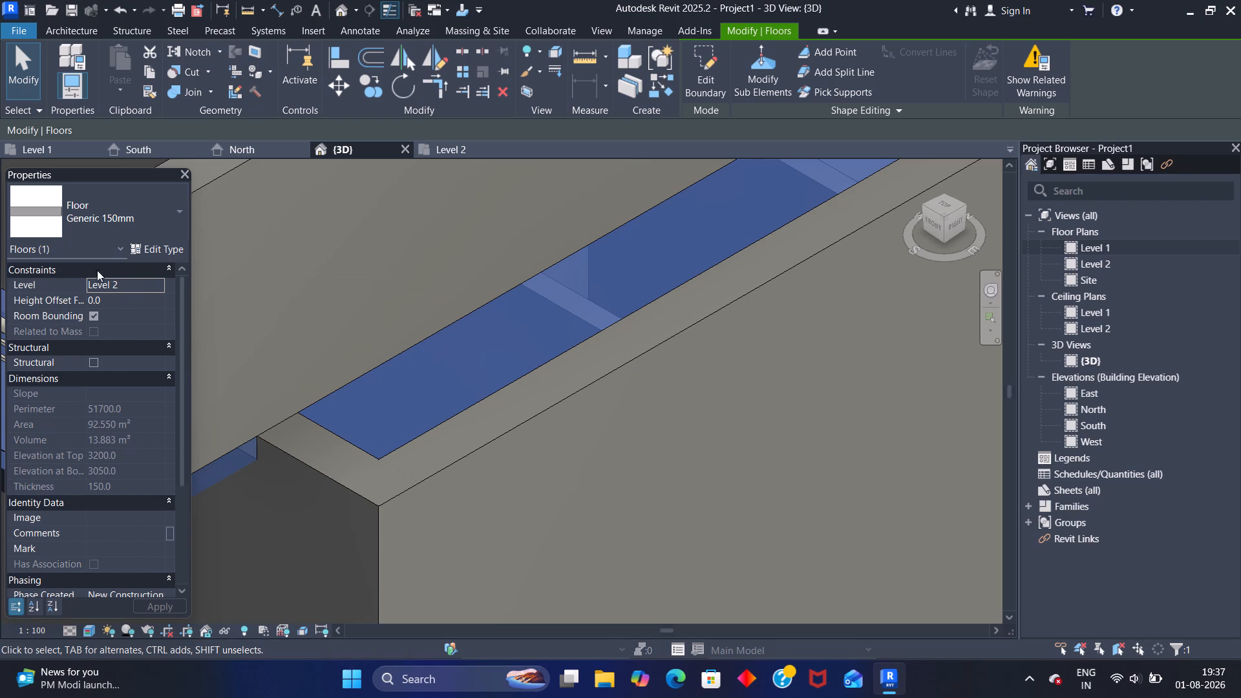
scroll(114, 330, "up", 1)
left_click_drag(542, 502, 543, 495)
scroll(538, 470, "down", 1)
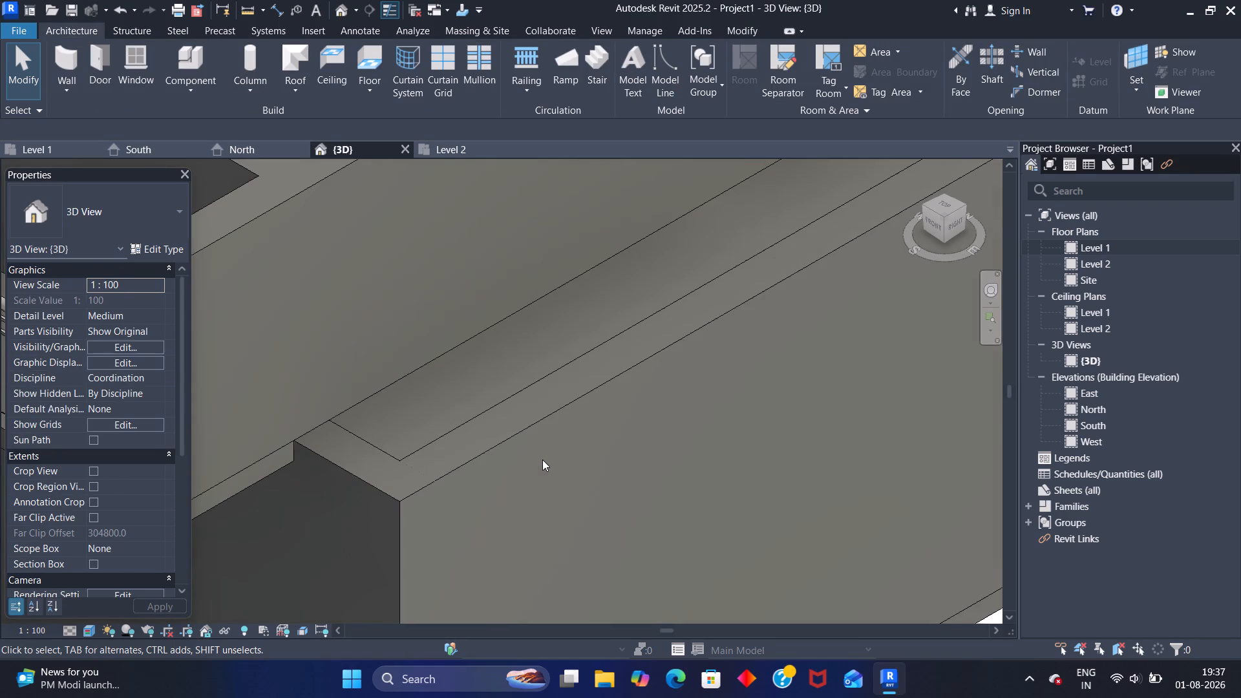
left_click(530, 432)
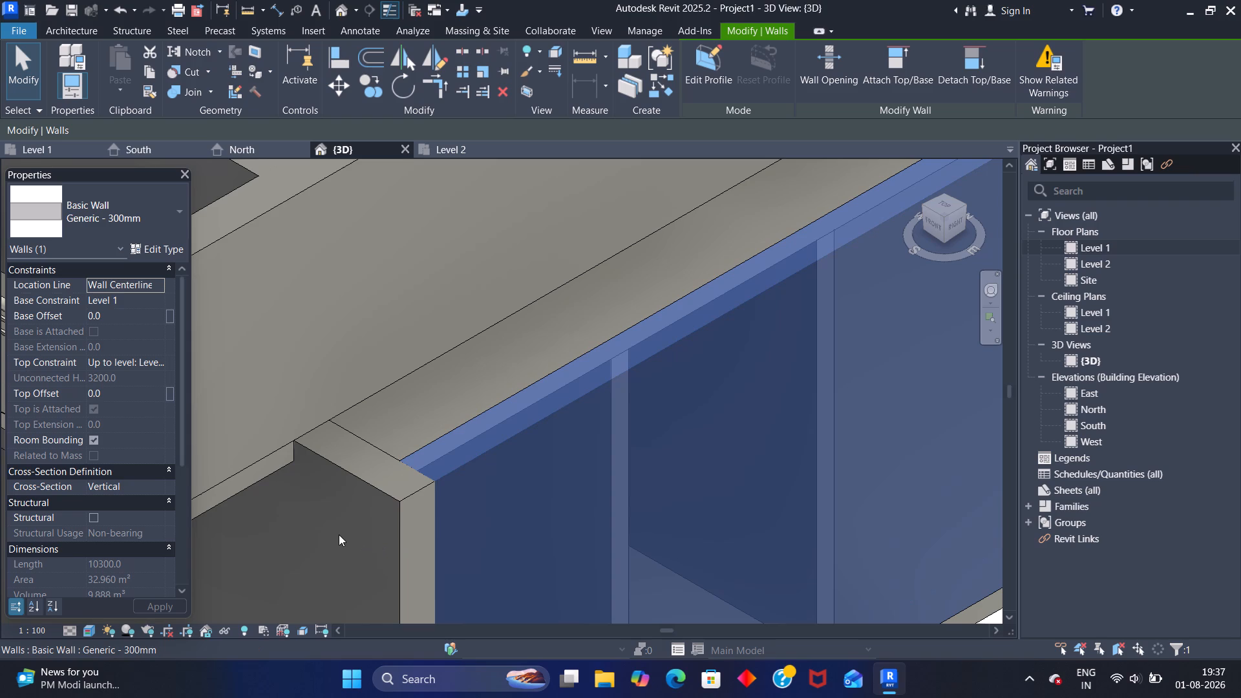
Change the 3D view's visual style to a plain shaded display for checking the floor and wall corner.
left_click(96, 626)
left_click(119, 562)
scroll(388, 590, "down", 1)
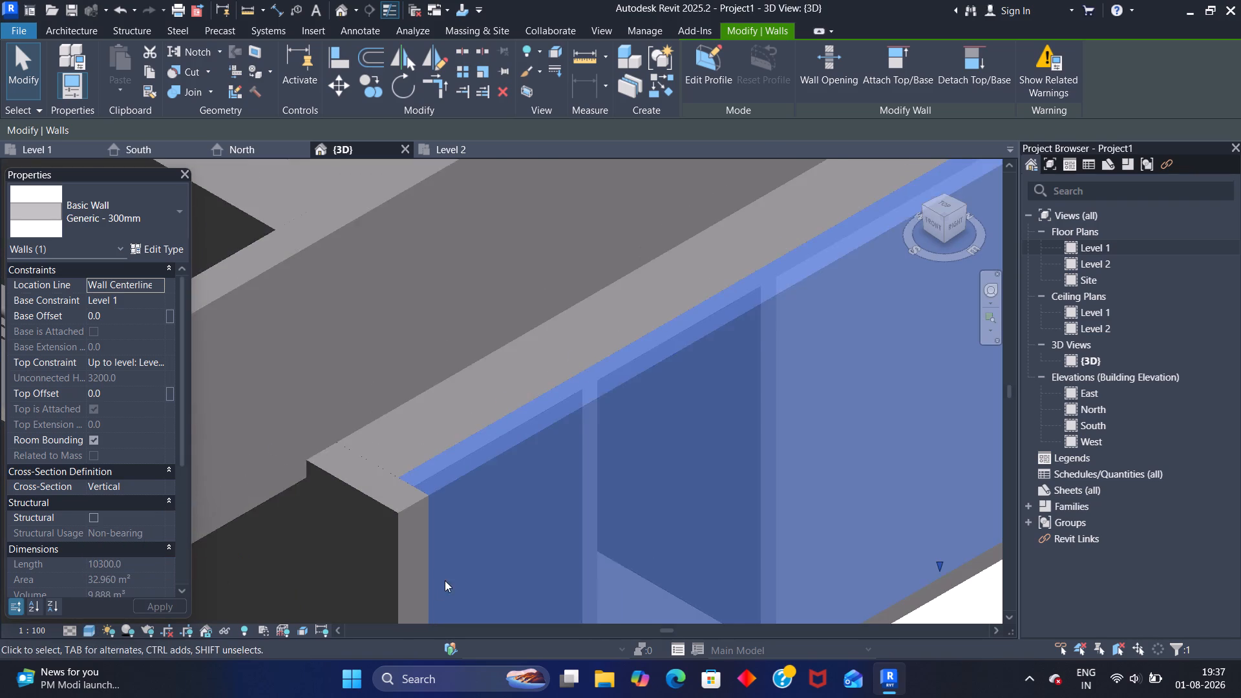
scroll(445, 580, "down", 1)
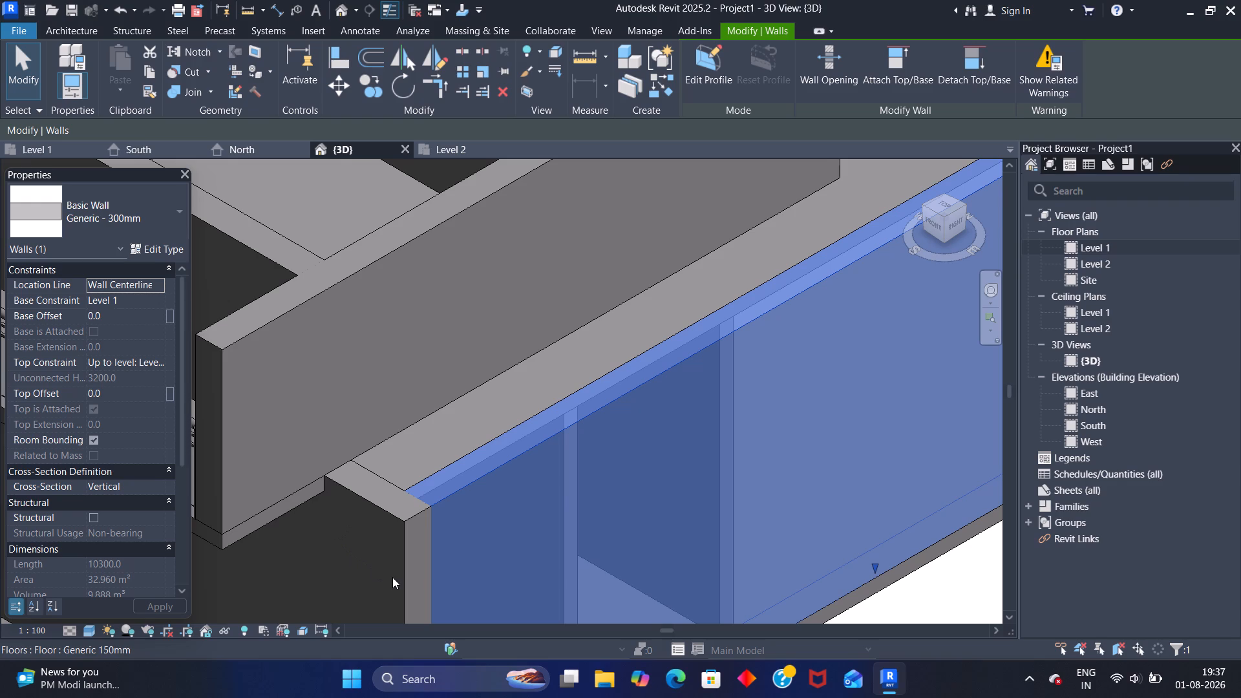
scroll(494, 498, "up", 3)
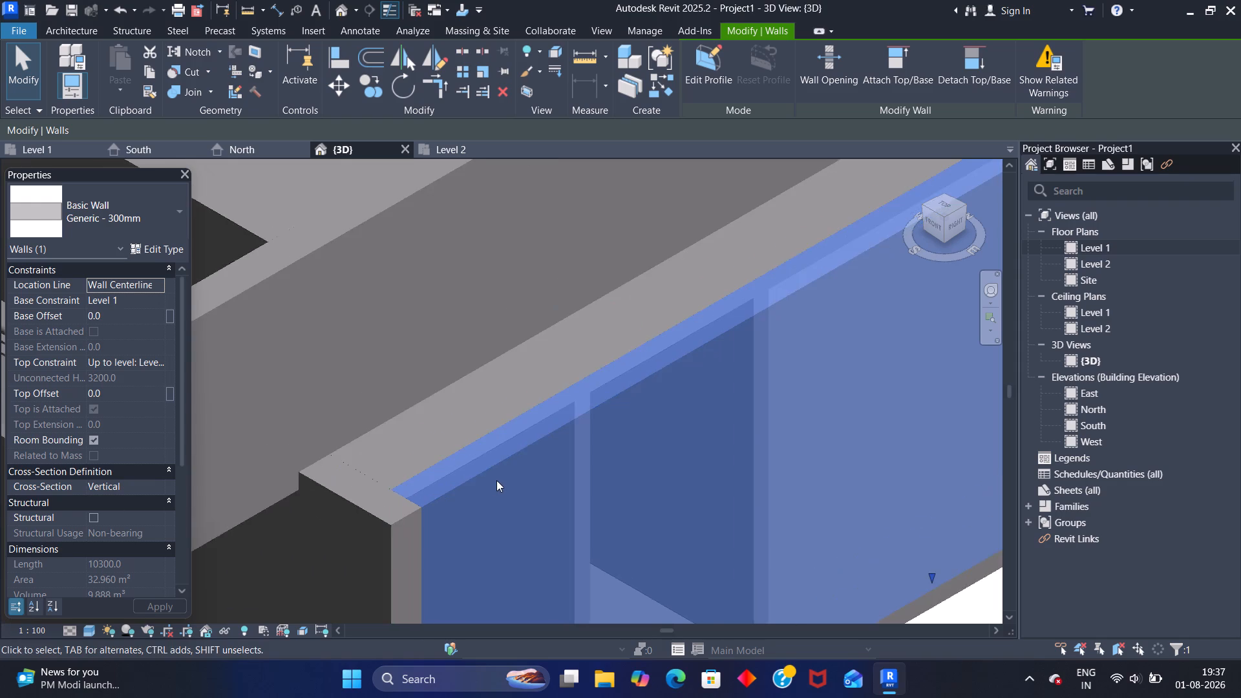
Temporarily hide the selected ground-floor Generic - 300mm side wall in the 3D view.
scroll(496, 480, "up", 8)
scroll(480, 478, "down", 3)
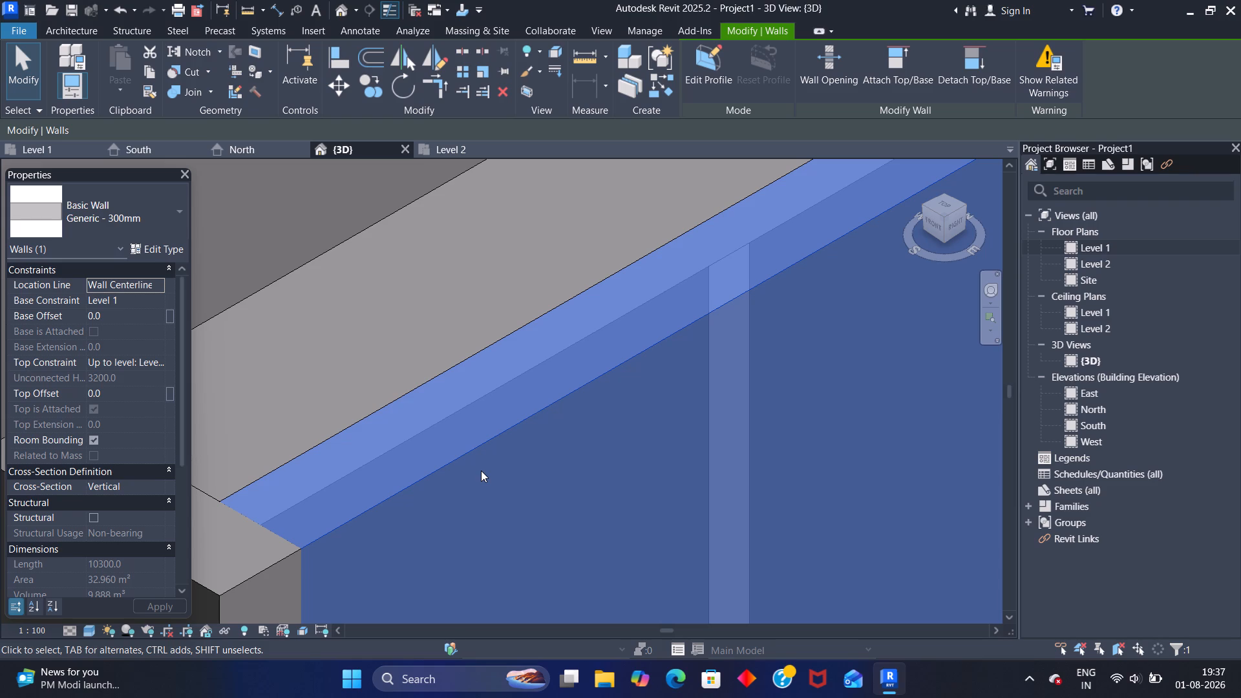
type("hh")
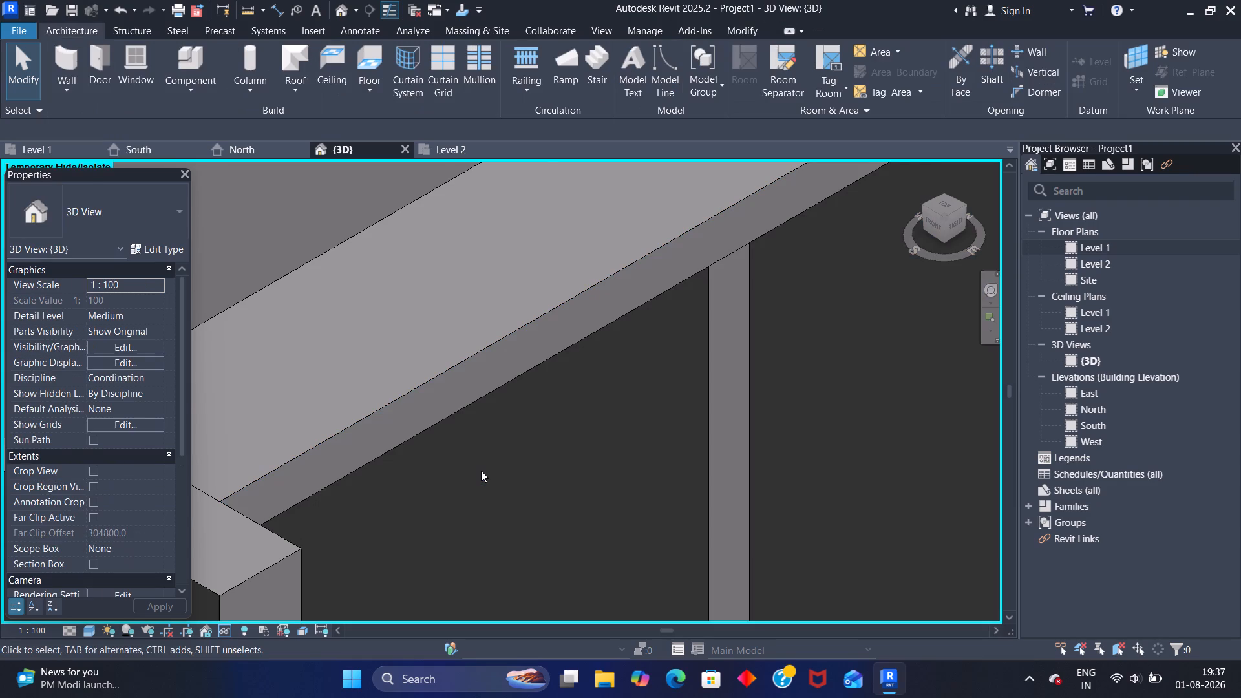
Examine the exposed Level 2 floor edge, the end-wall corner and the ground-floor interior walls and stair beneath the slab.
scroll(481, 471, "down", 8)
middle_click_drag(688, 421, 623, 398)
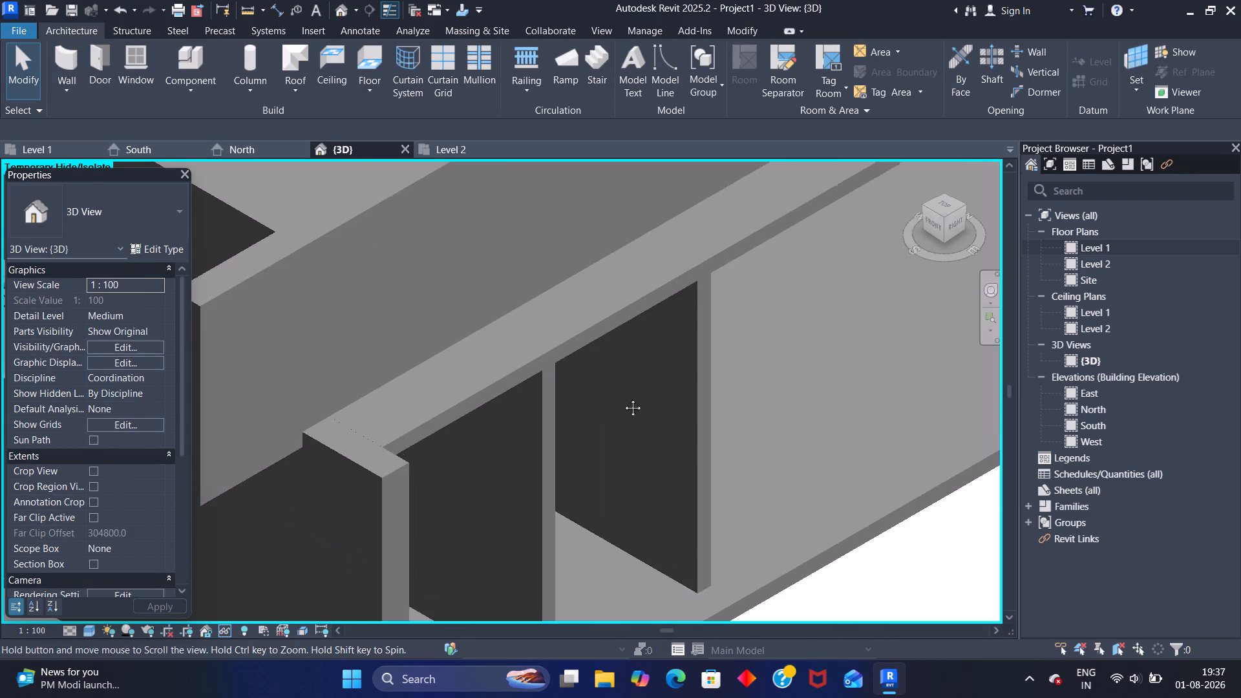
middle_click_drag(623, 398, 601, 376)
scroll(681, 390, "down", 4)
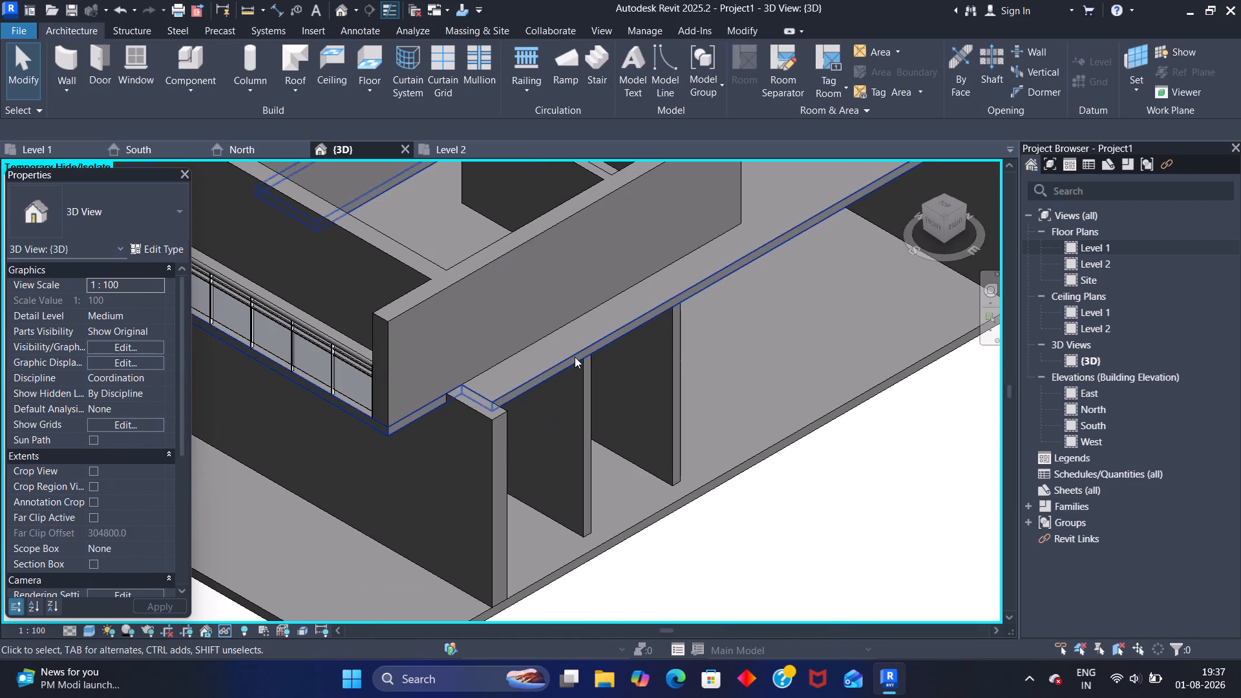
scroll(513, 415, "up", 5)
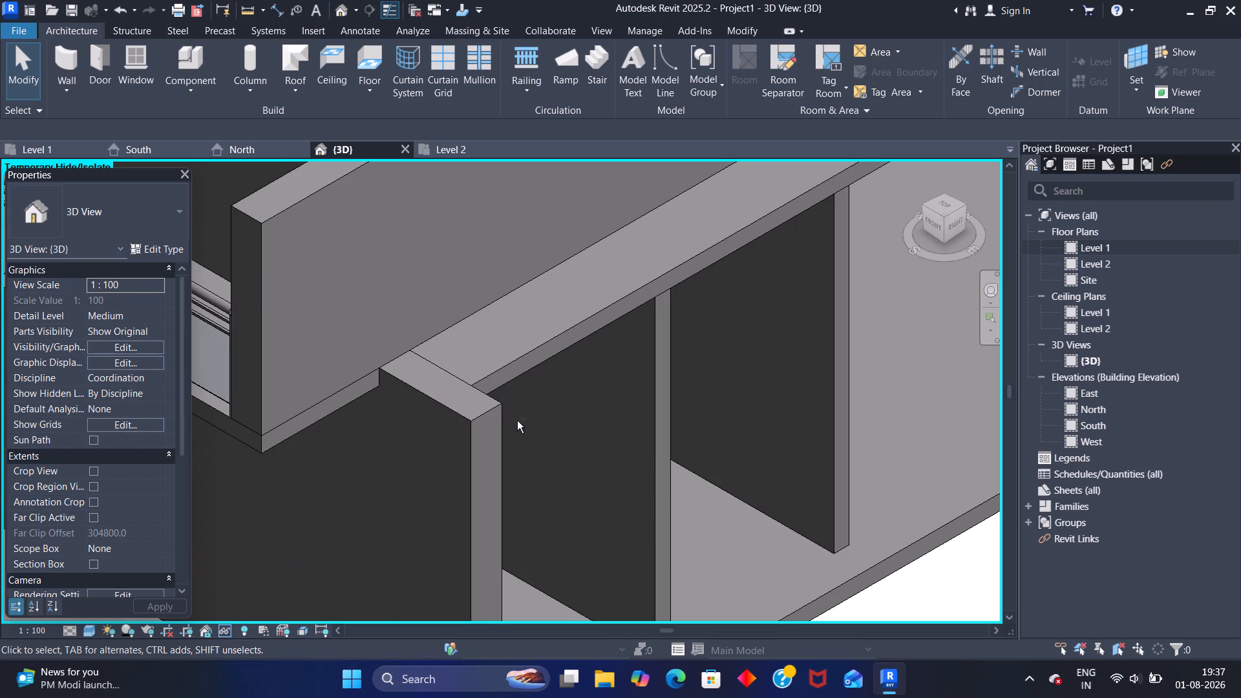
scroll(520, 421, "up", 1, "shift")
middle_click_drag(520, 421, 425, 401, "shift")
middle_click_drag(383, 290, 323, 403)
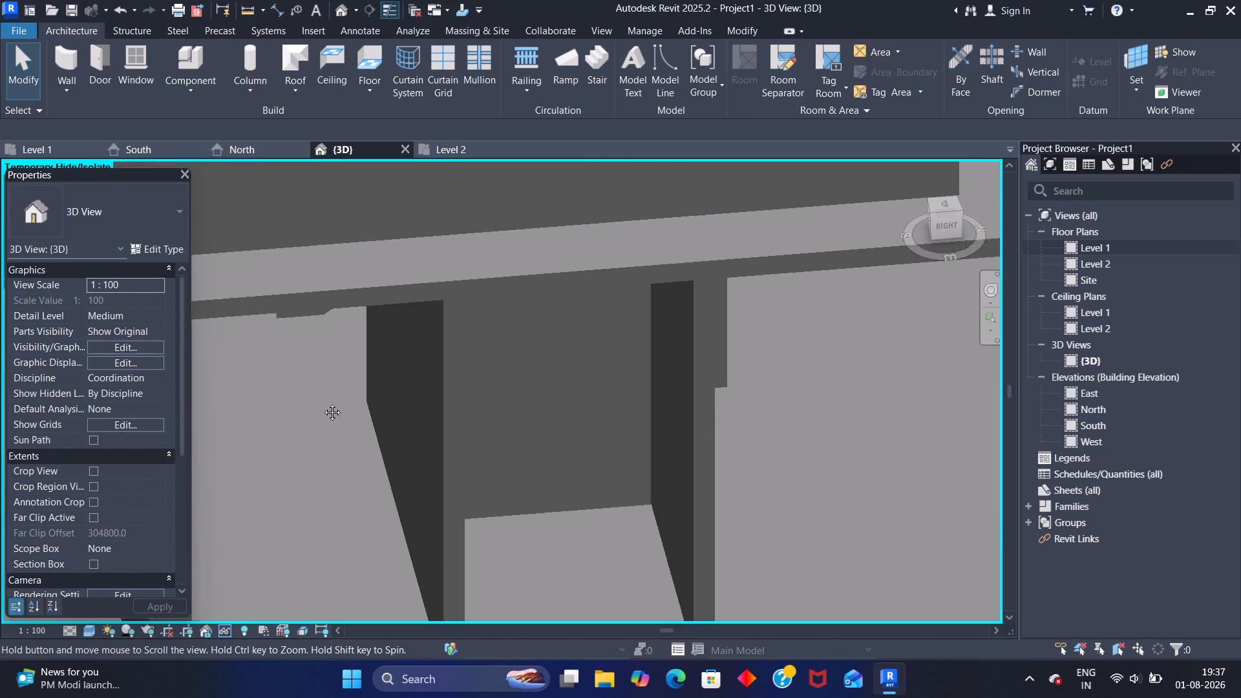
middle_click_drag(323, 403, 419, 421)
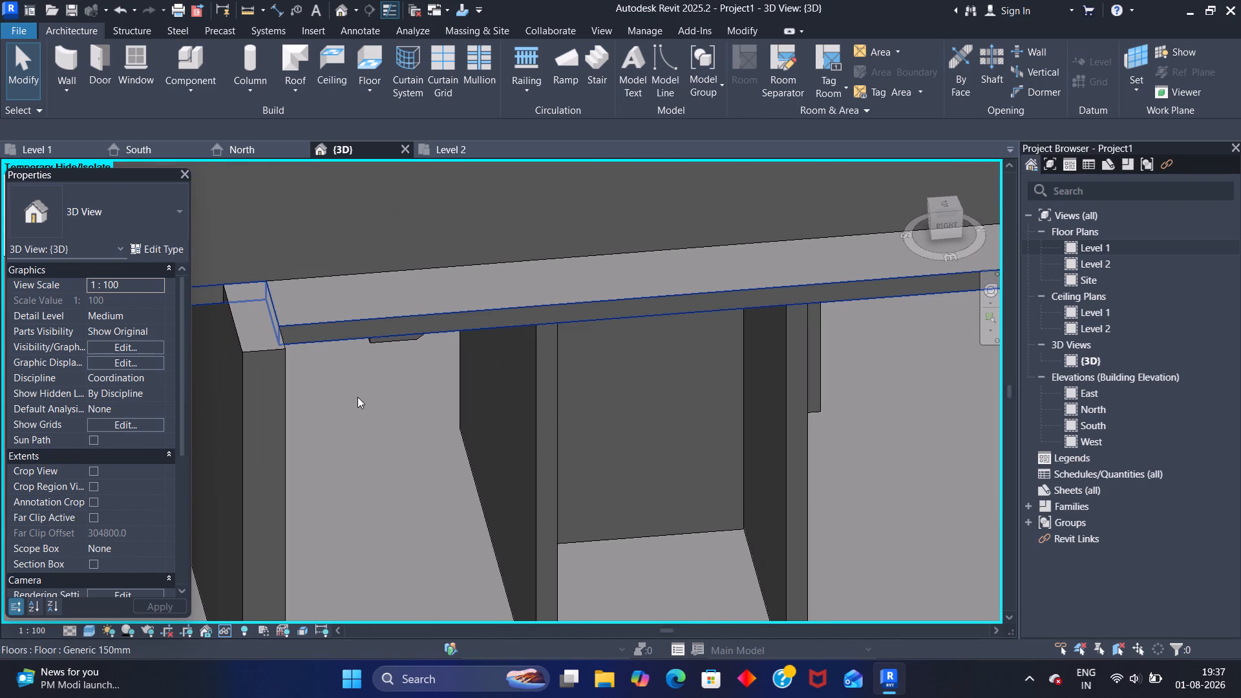
scroll(370, 398, "down", 10)
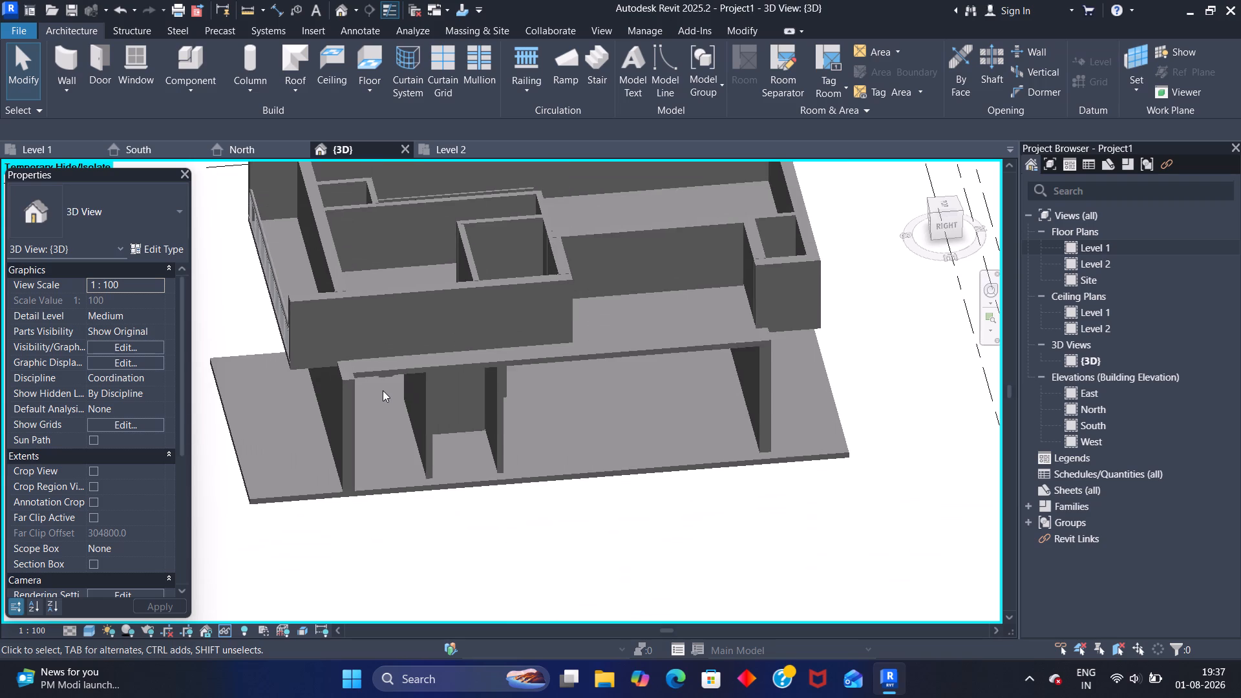
middle_click_drag(381, 399, 367, 397)
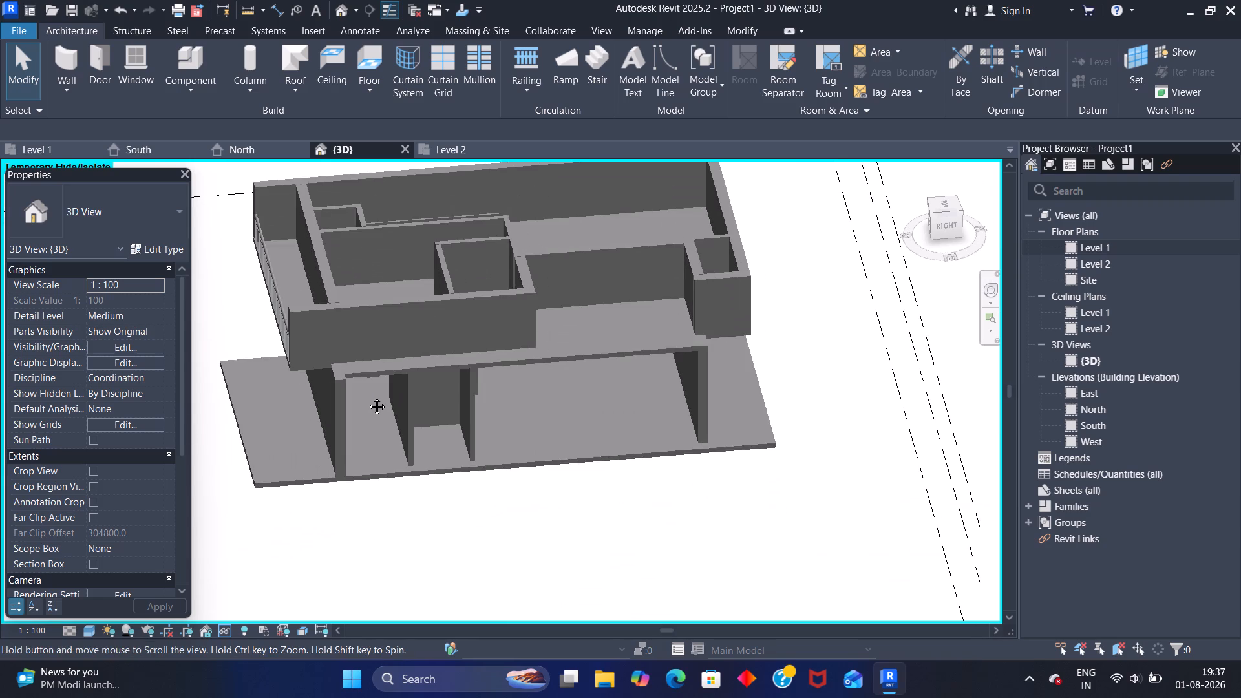
middle_click_drag(367, 397, 368, 397)
scroll(374, 398, "up", 6)
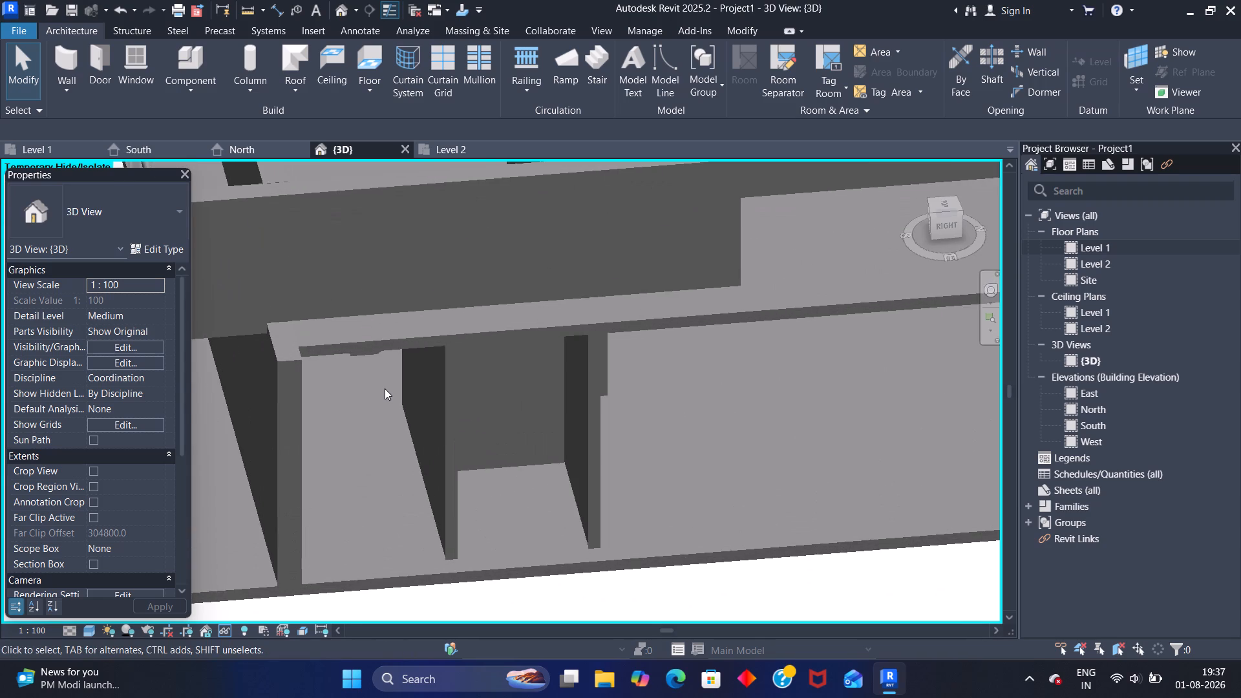
scroll(385, 388, "up", 4)
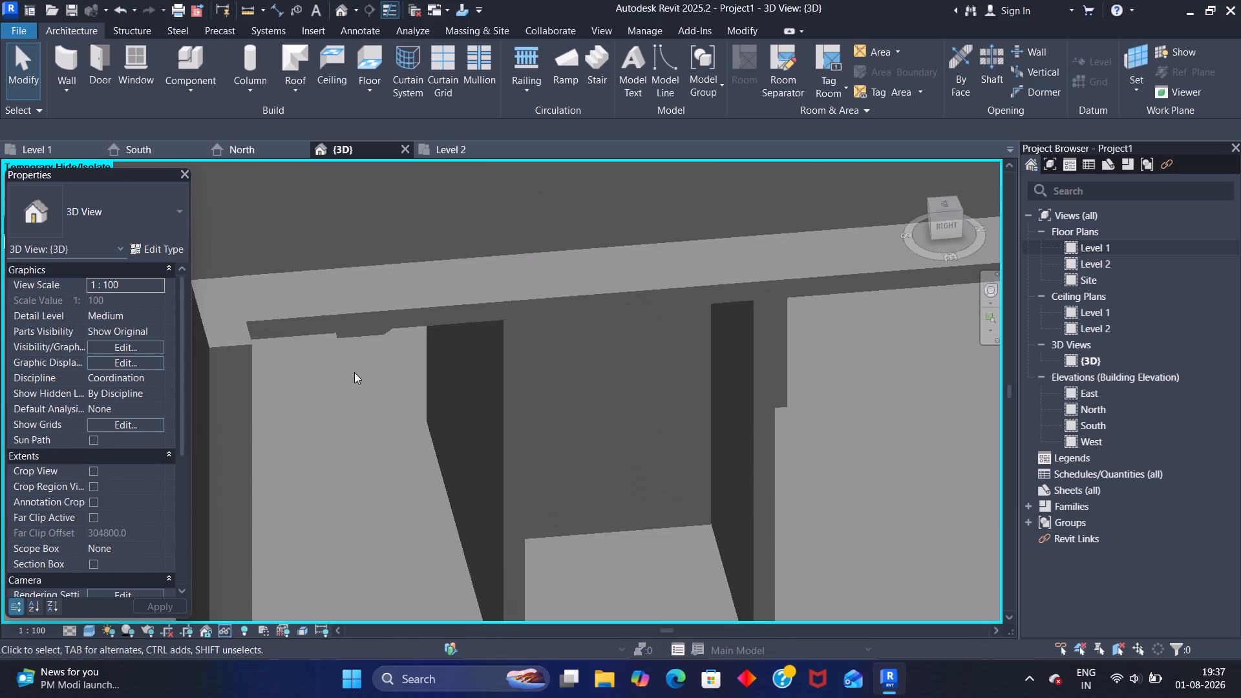
scroll(353, 371, "up", 2)
scroll(351, 370, "down", 5)
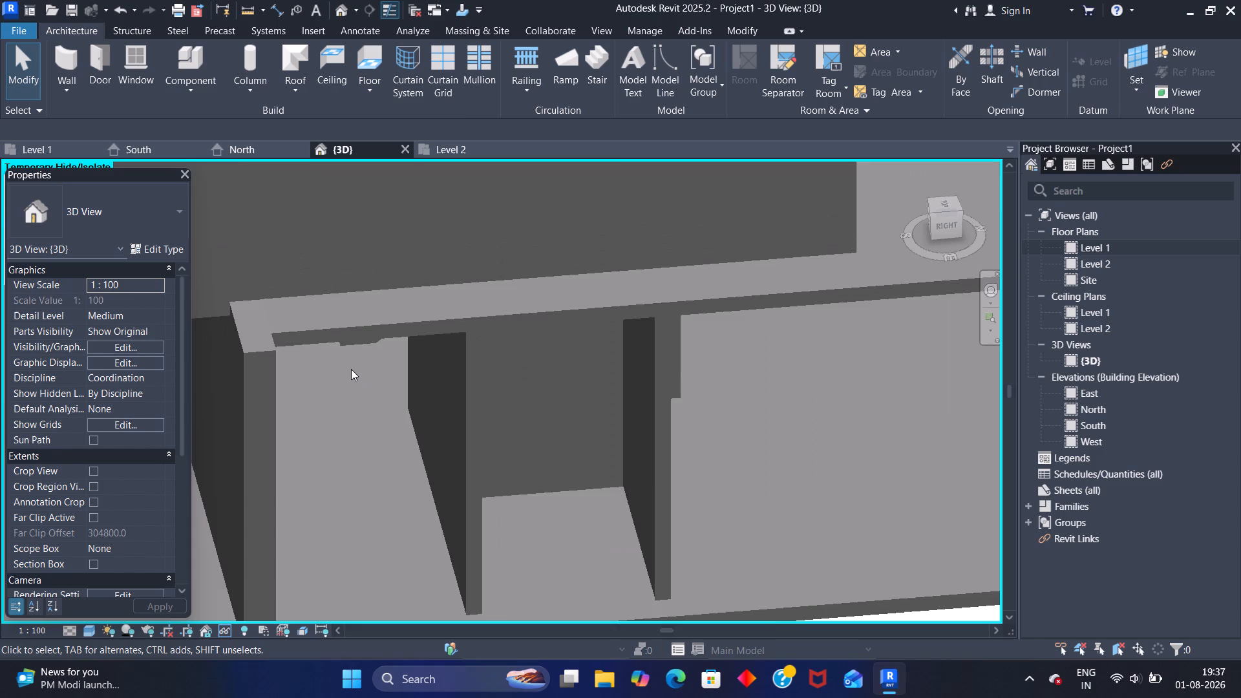
scroll(351, 369, "down", 2)
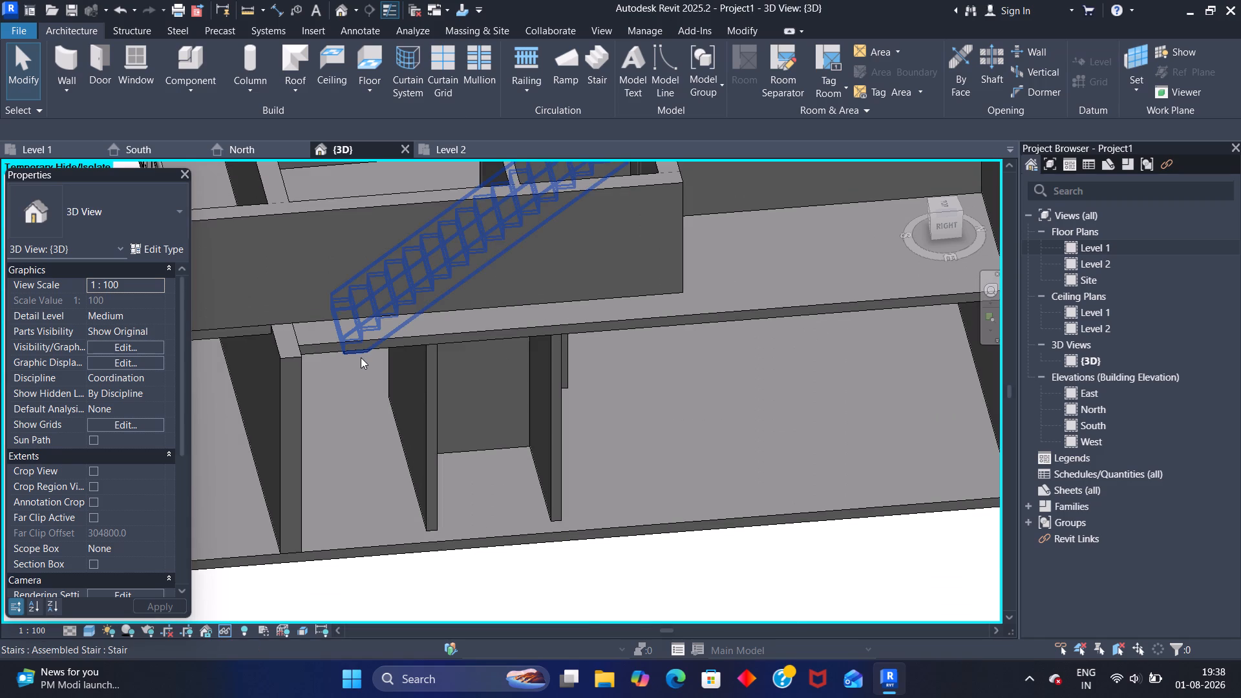
Reset the temporary hide to restore the ground-floor side wall in the 3D view.
type("hr")
scroll(269, 383, "down", 1)
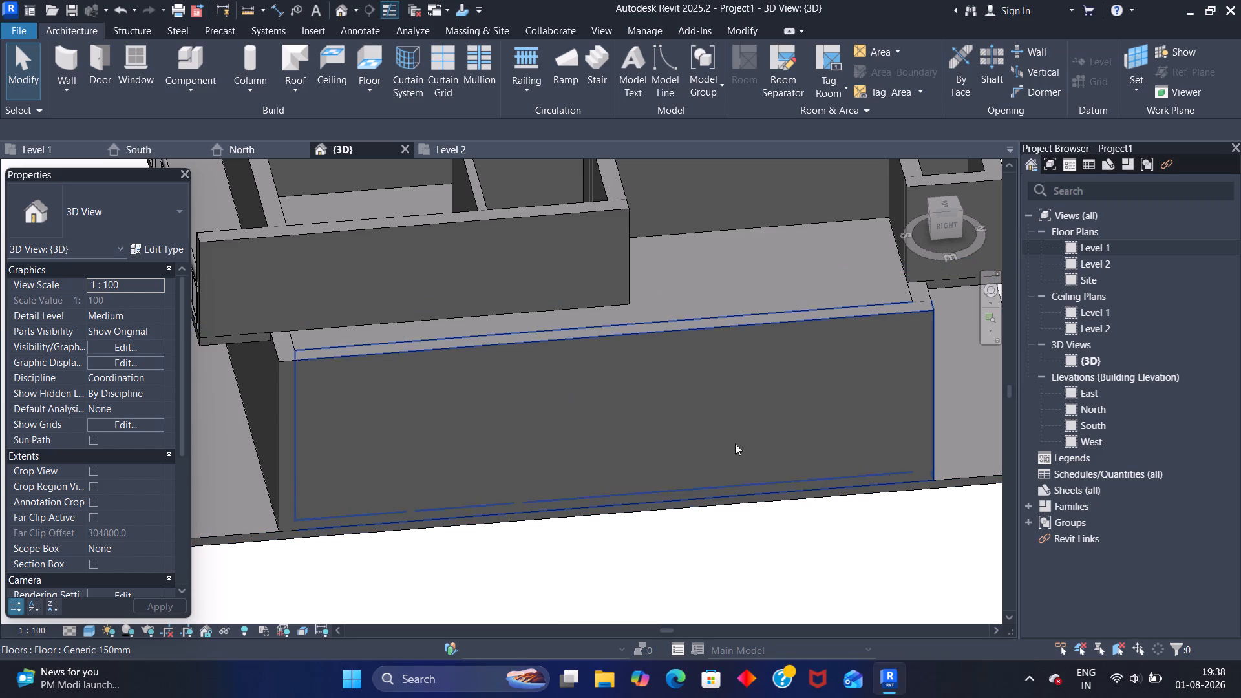
Open the North elevation and examine how the upper storey and floor edges line up with the Level 2 and Level 3 lines.
double_click(1096, 410)
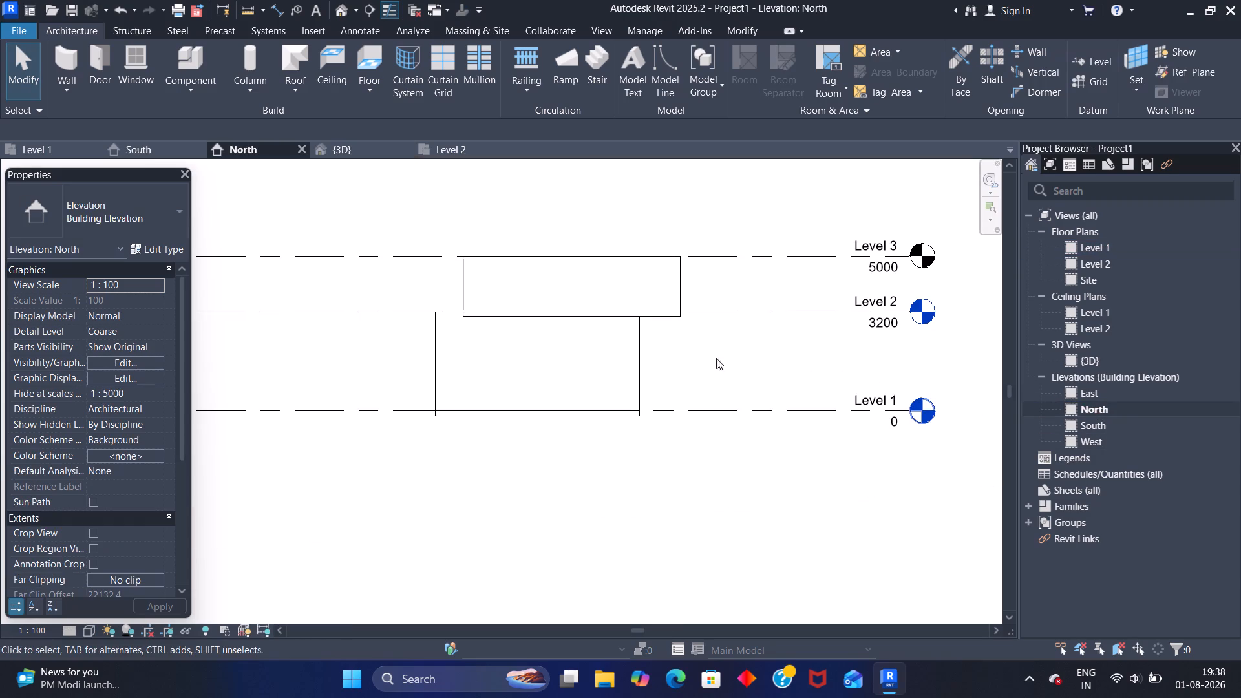
scroll(680, 330, "up", 4)
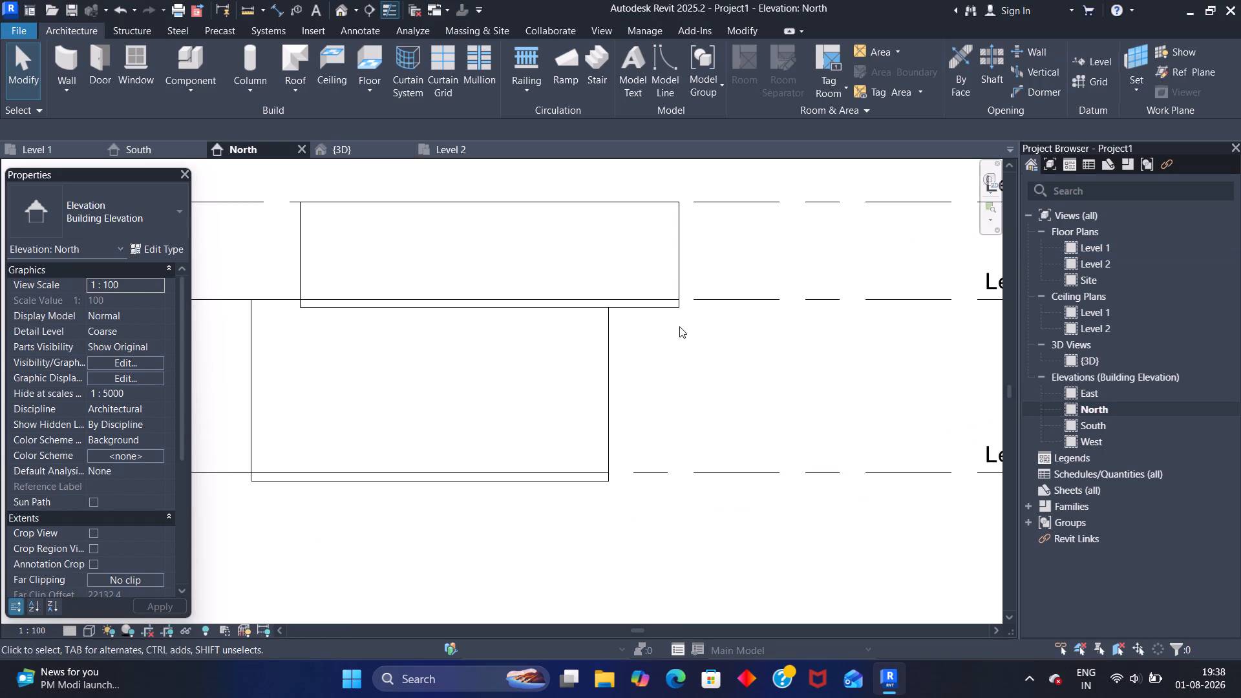
scroll(679, 326, "up", 1)
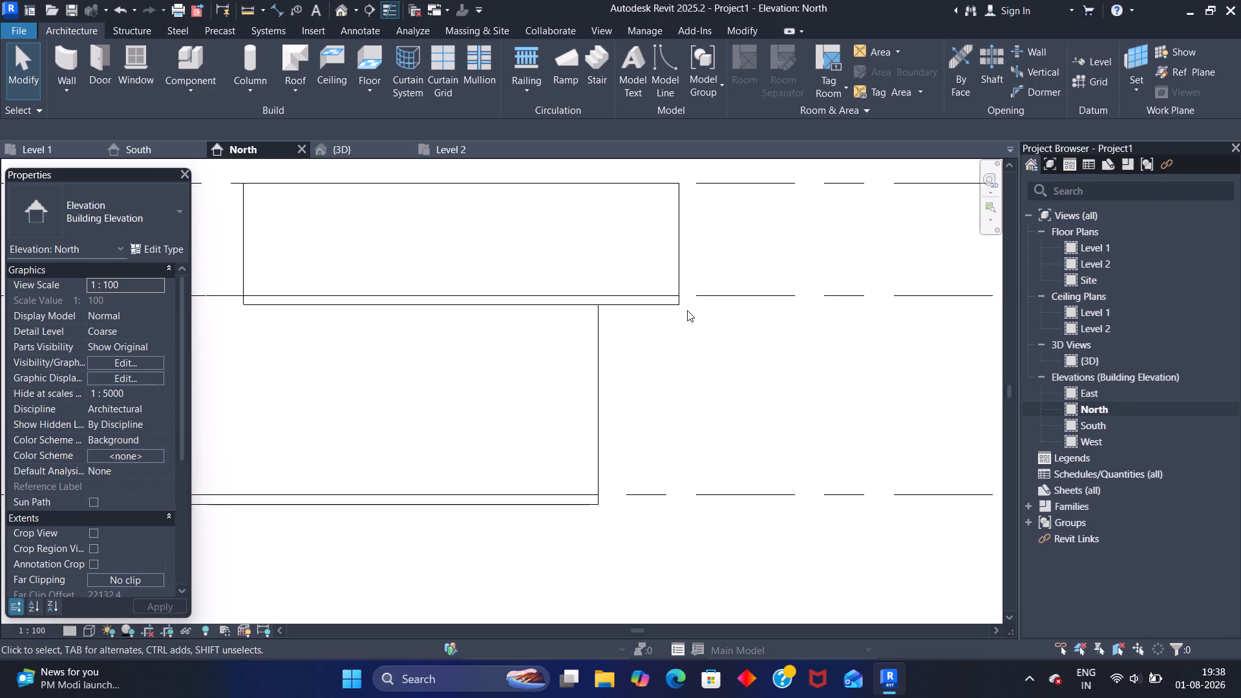
scroll(695, 257, "down", 4)
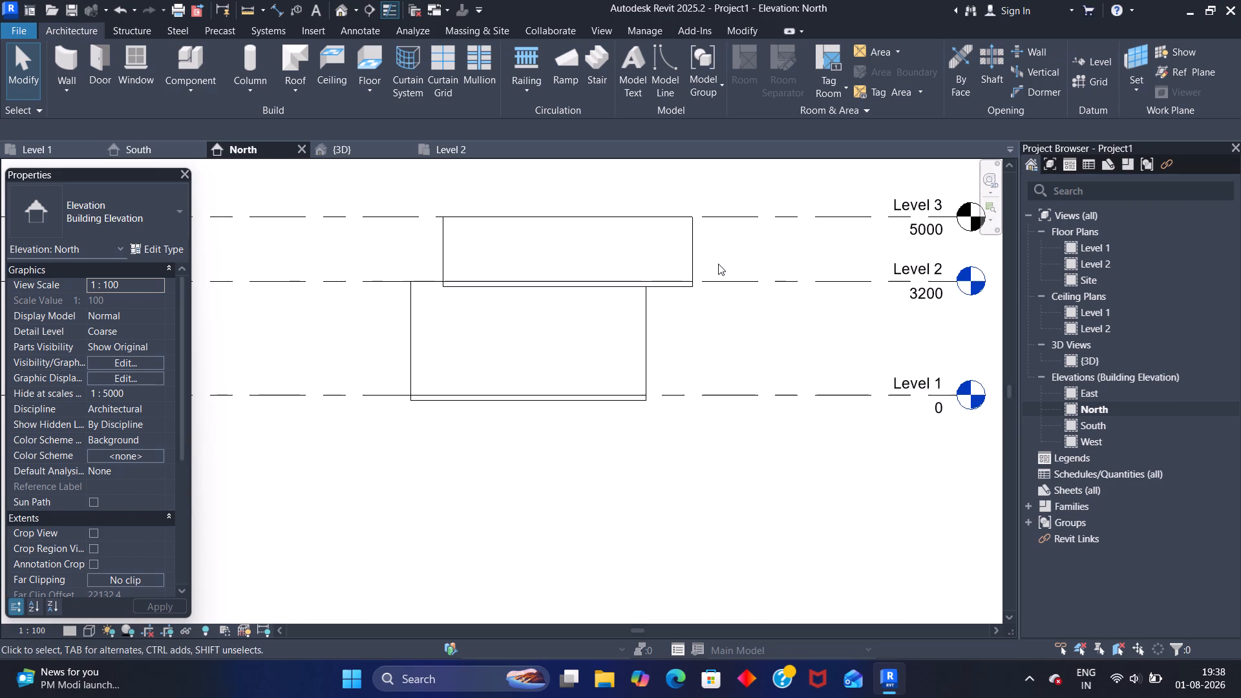
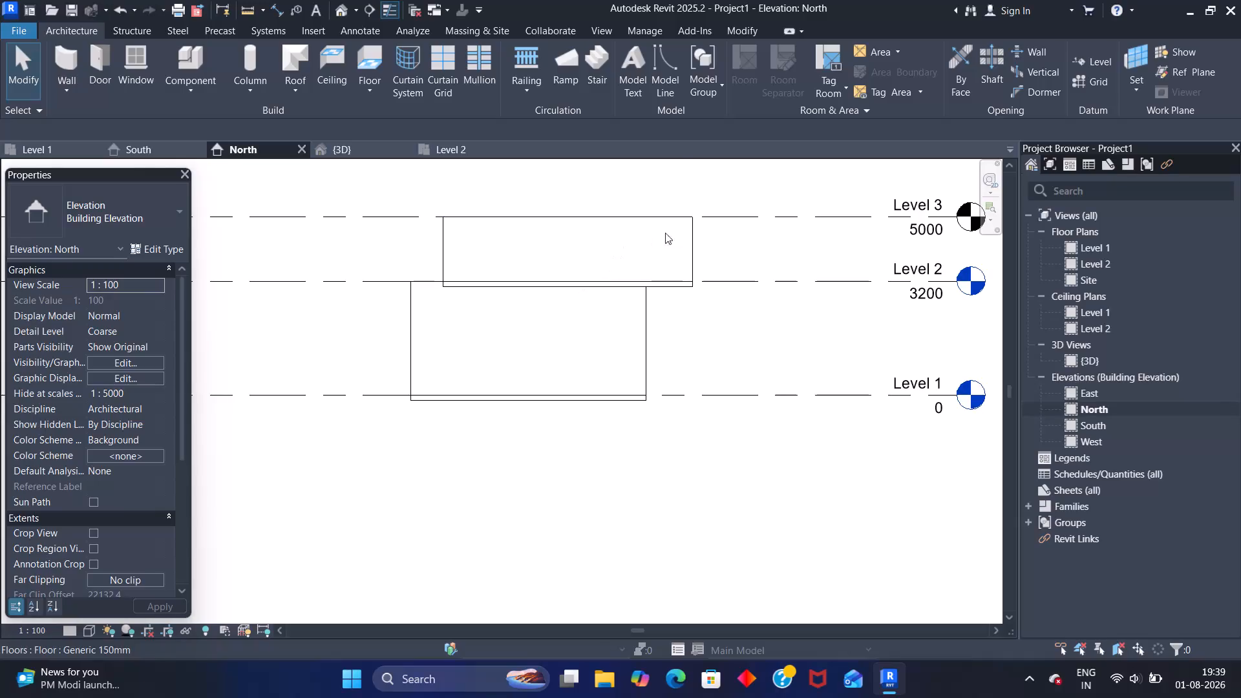
Examine how the Level 2 wall, floor edge and ground-floor side wall meet in the North elevation, 3D view and South elevation.
left_click(688, 233)
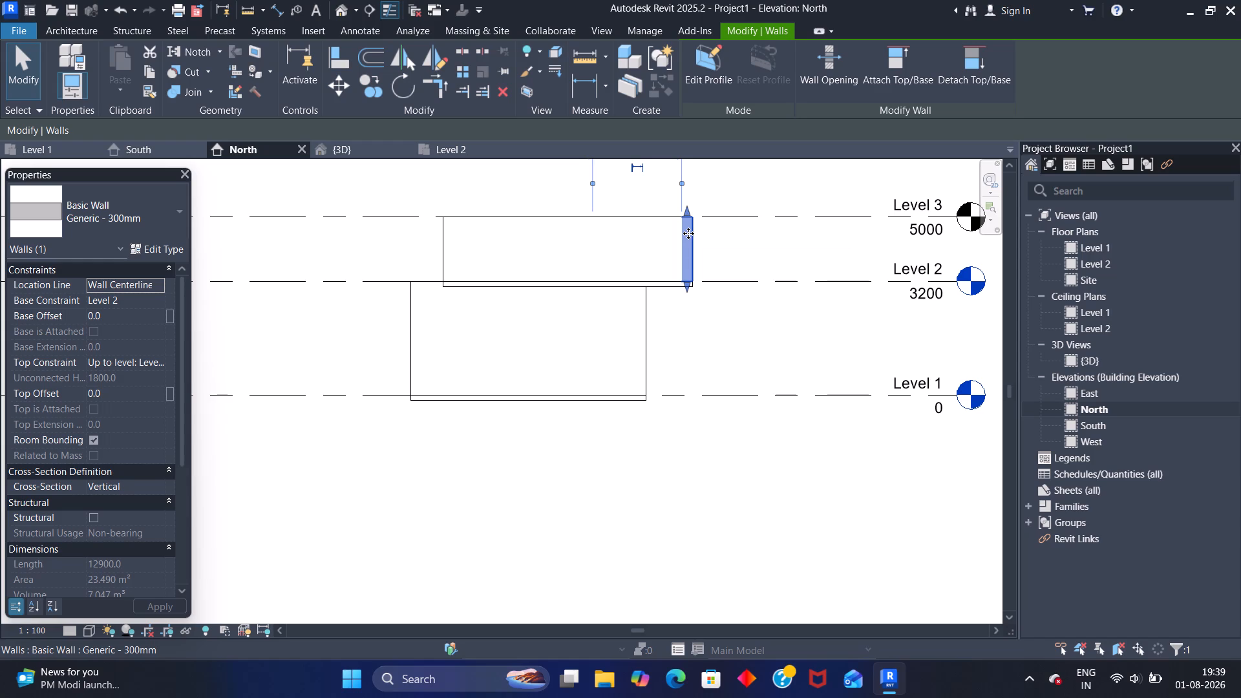
key("Escape")
key("Escape")
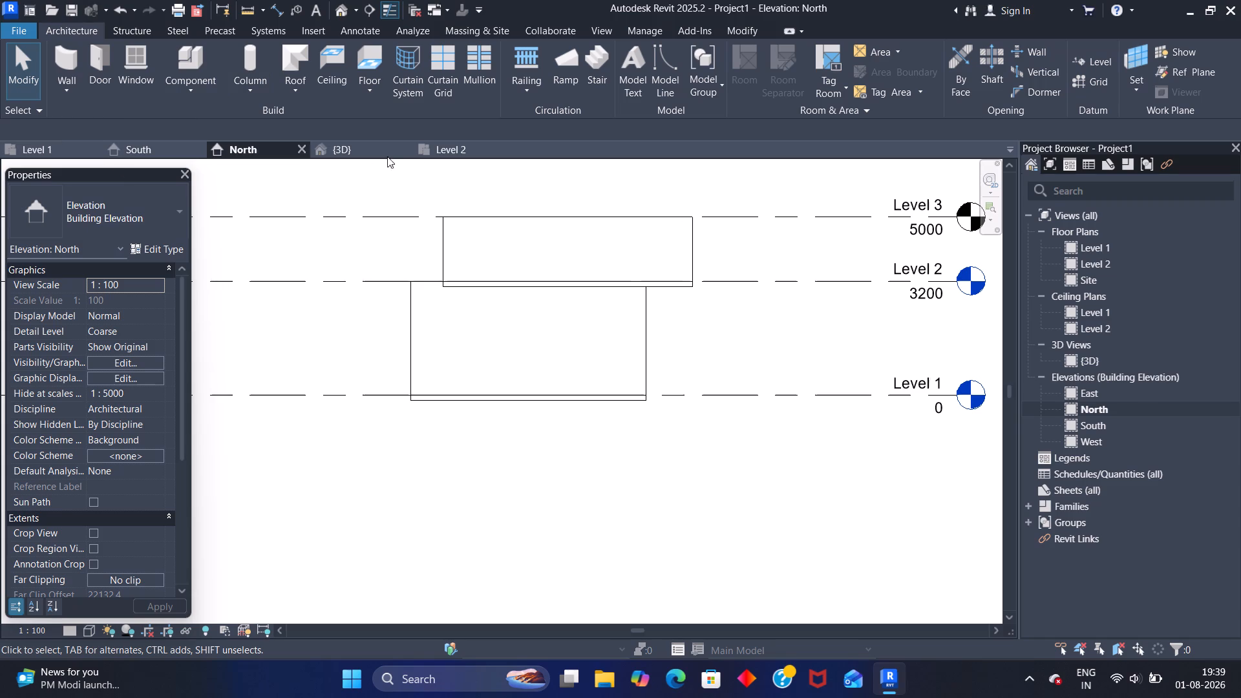
left_click(459, 147)
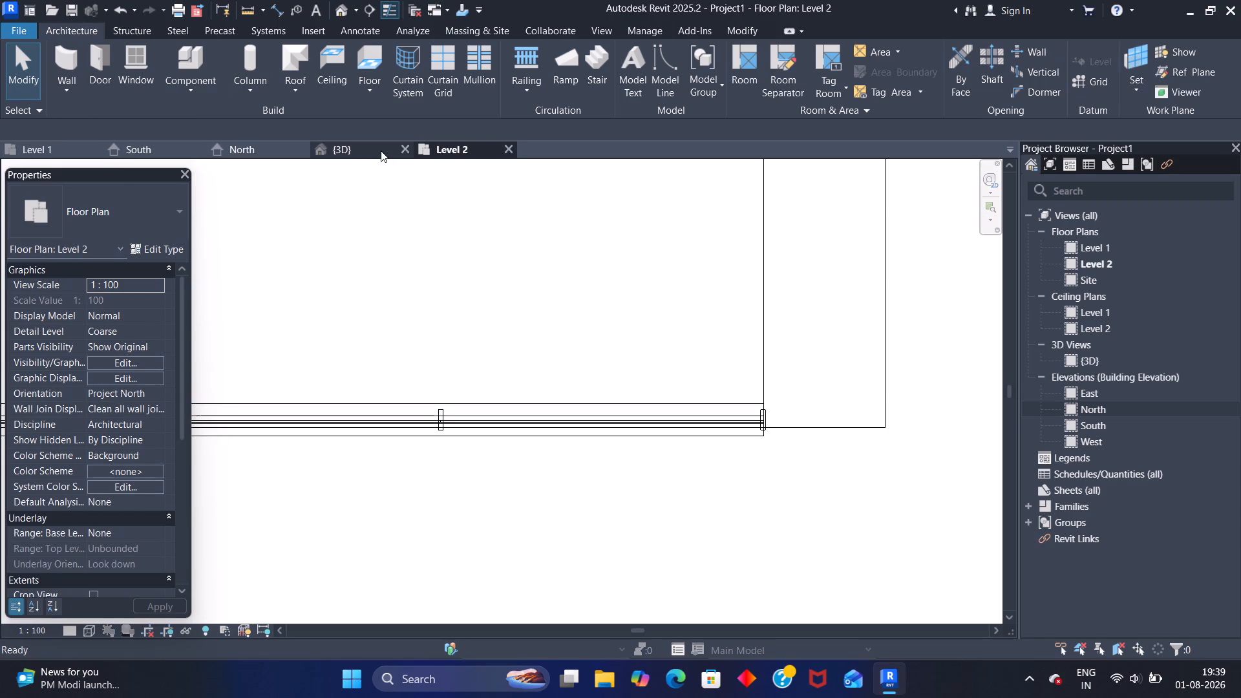
left_click(381, 151)
left_click(419, 373)
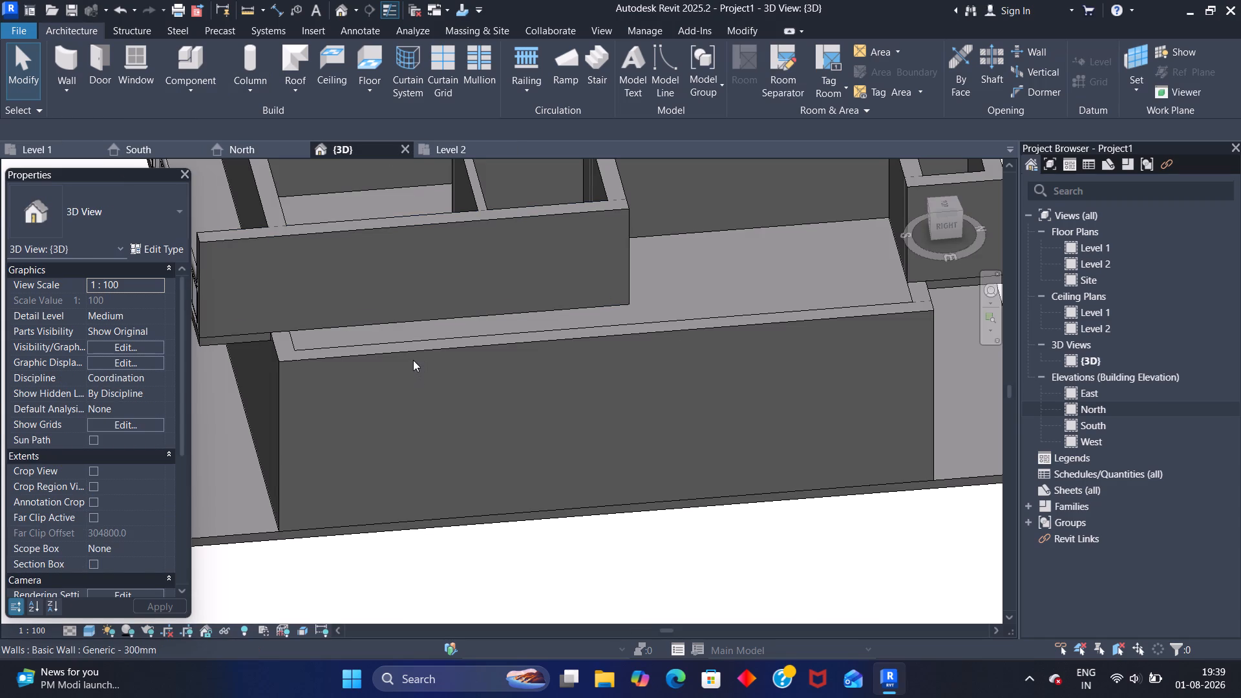
left_click(412, 351)
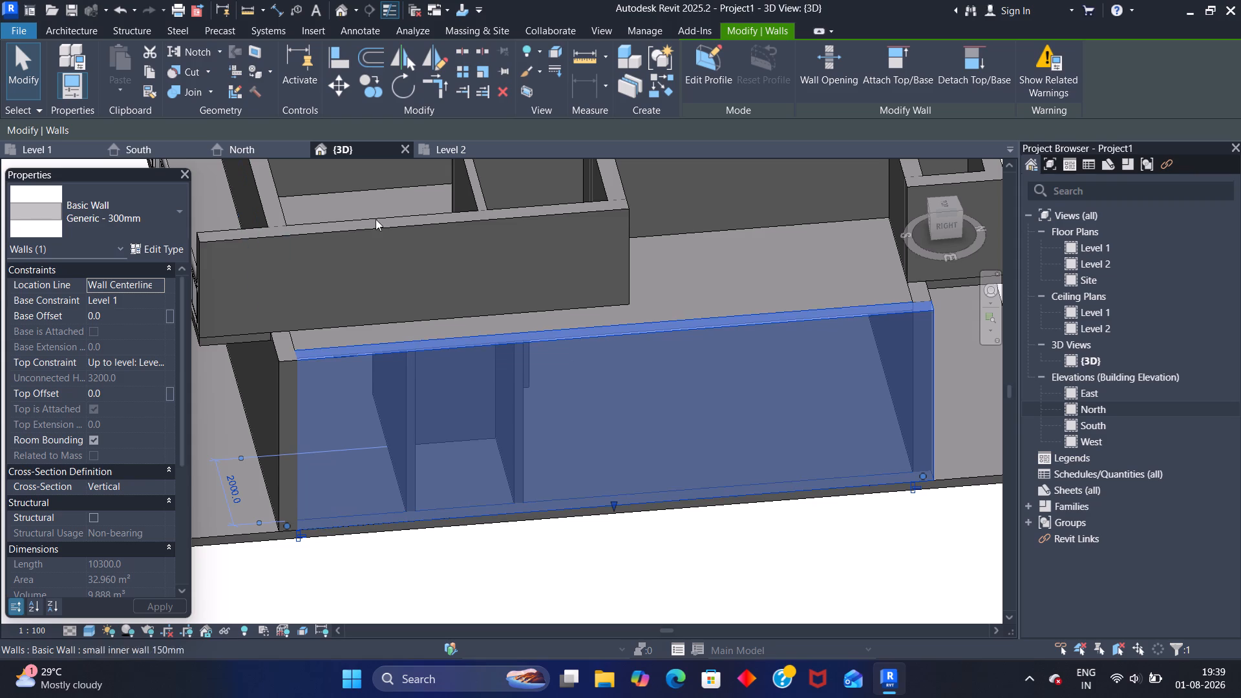
scroll(630, 355, "down", 2)
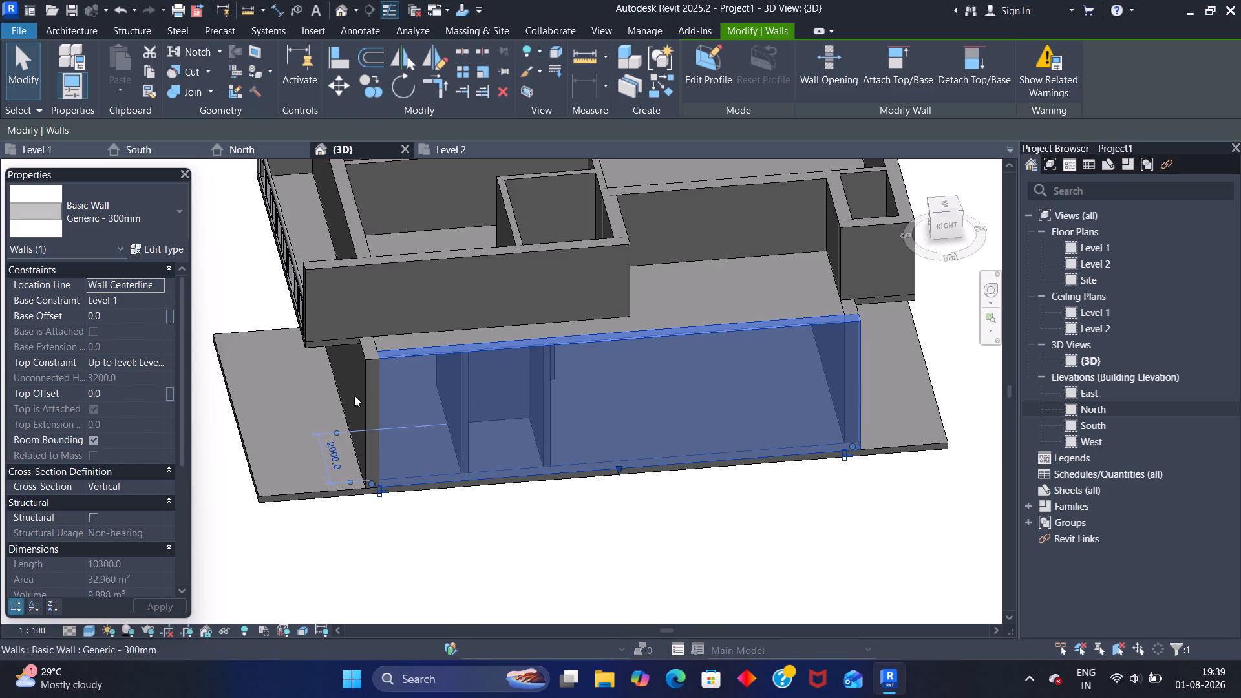
scroll(334, 388, "up", 5)
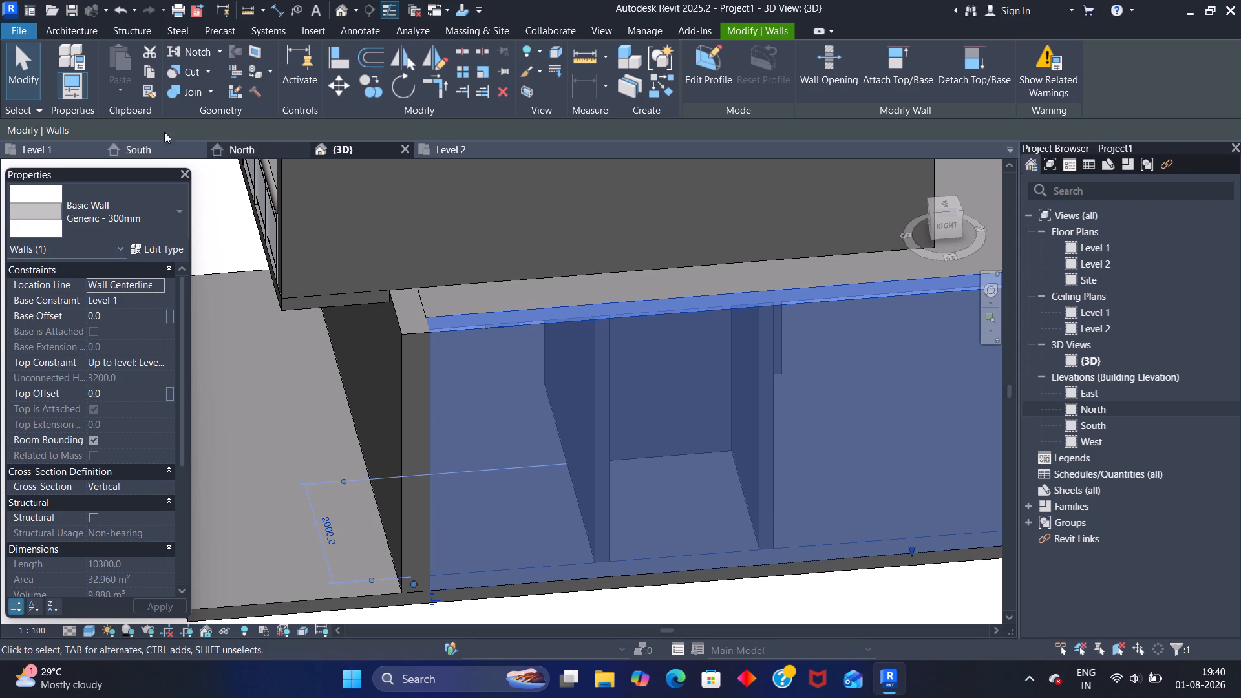
left_click(143, 147)
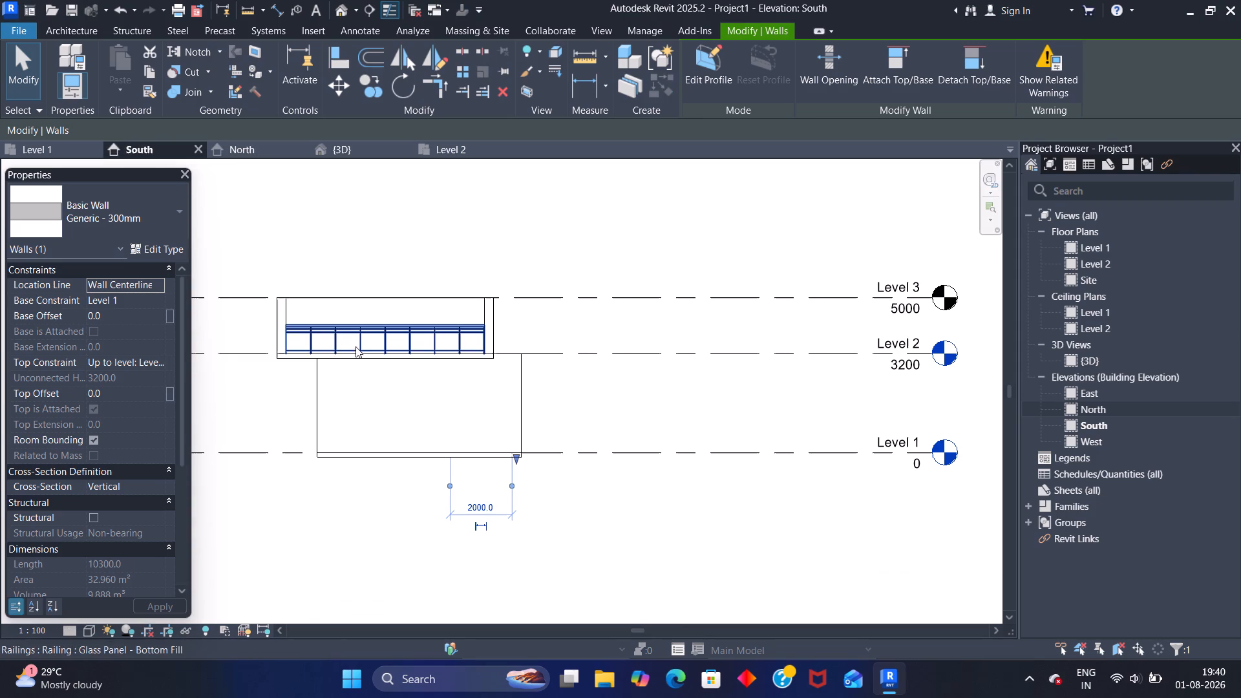
scroll(419, 378, "up", 4)
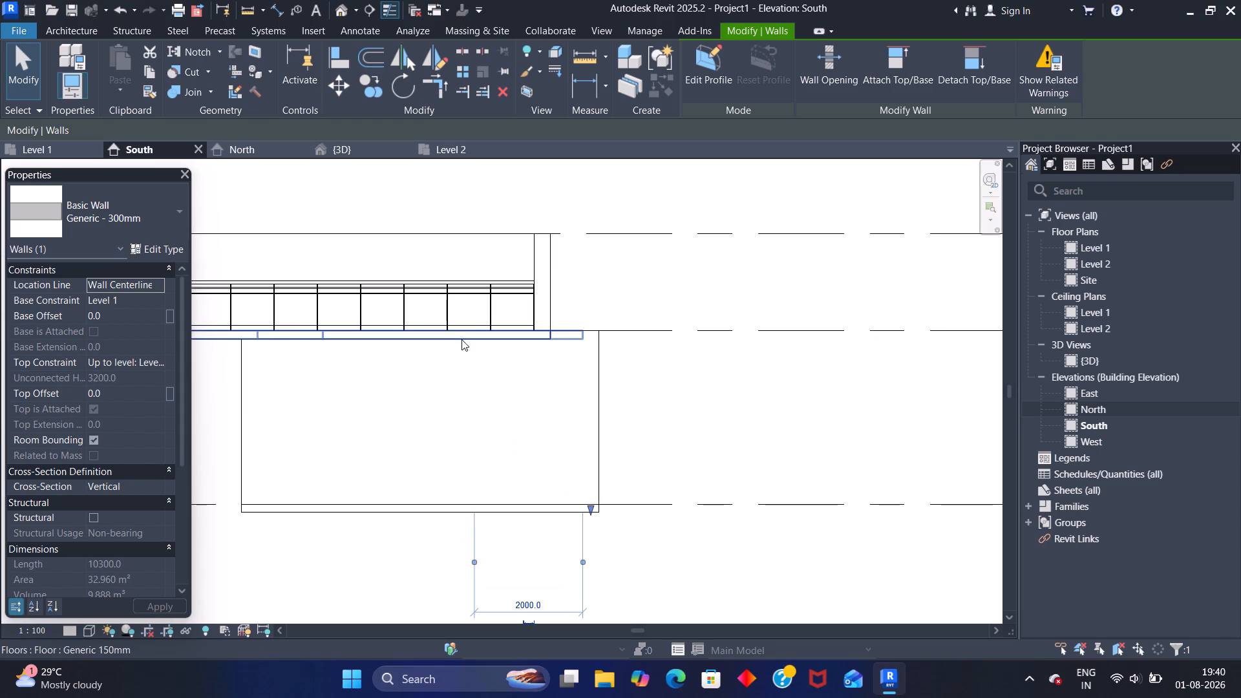
In the North elevation, set the Level 2 Generic 150mm floor's Height Offset From Level to 6" (152.4 mm).
left_click(263, 153)
scroll(509, 302, "up", 2)
left_click(454, 279)
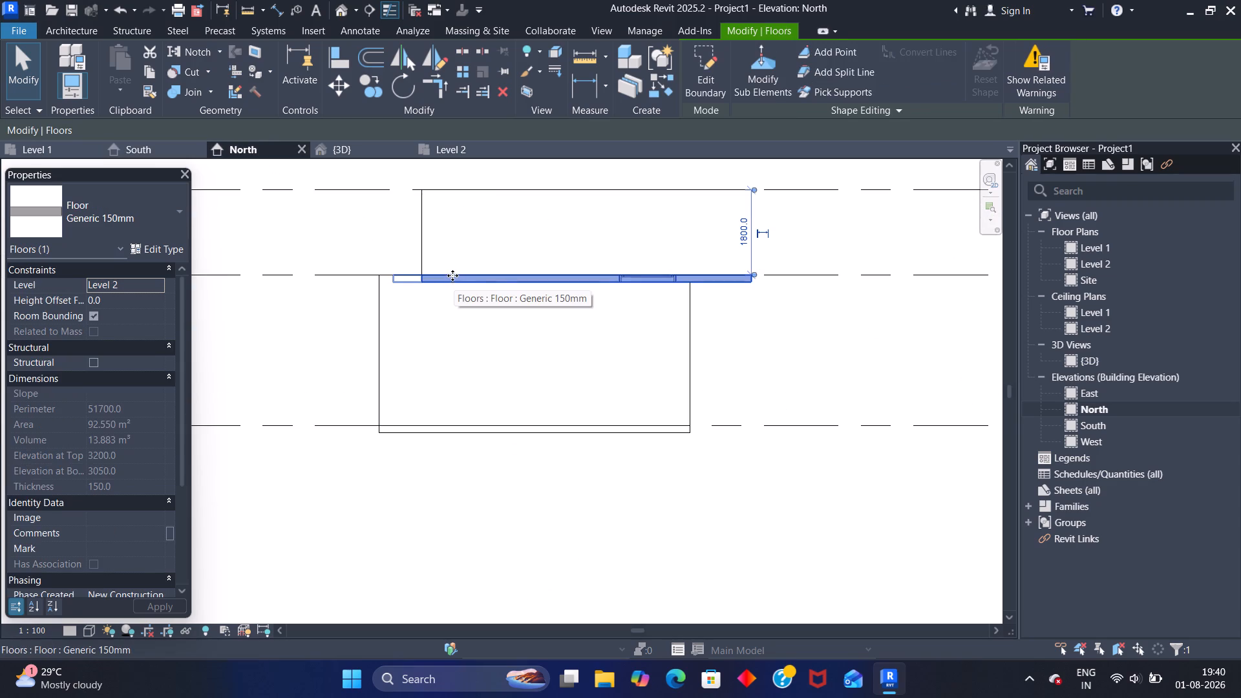
left_click(126, 297)
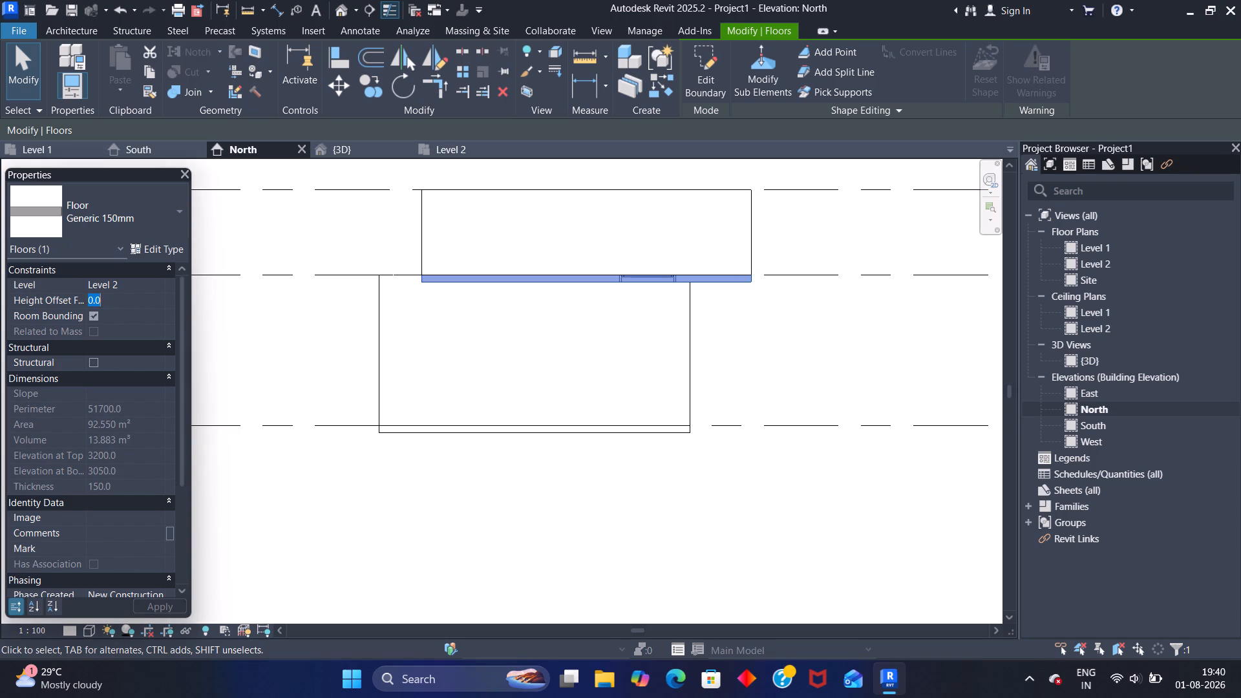
key("6")
key("shift+quotedbl")
key("Return")
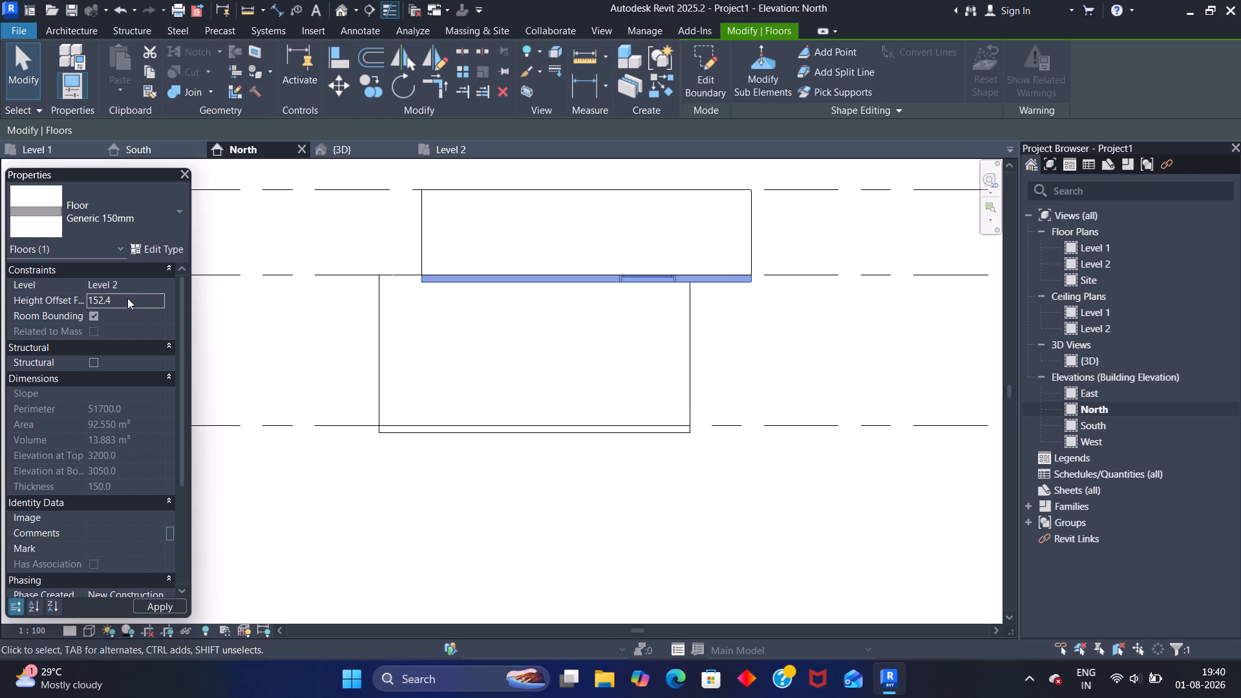
left_click(167, 603)
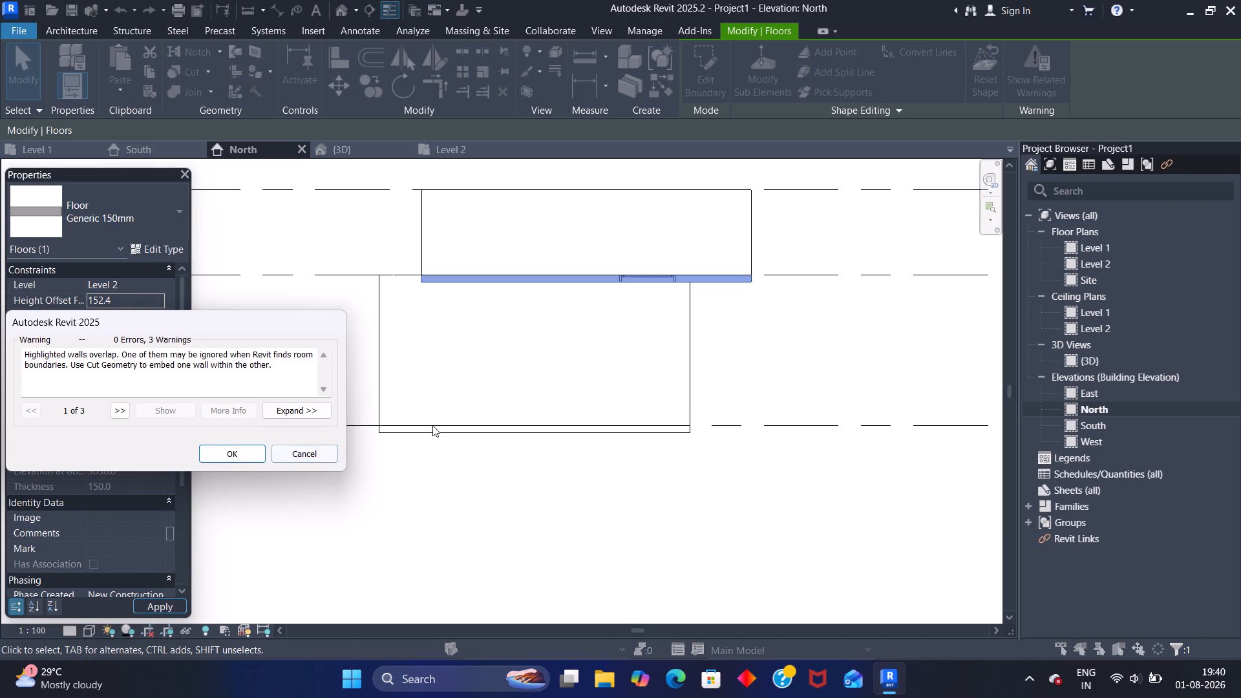
left_click(235, 449)
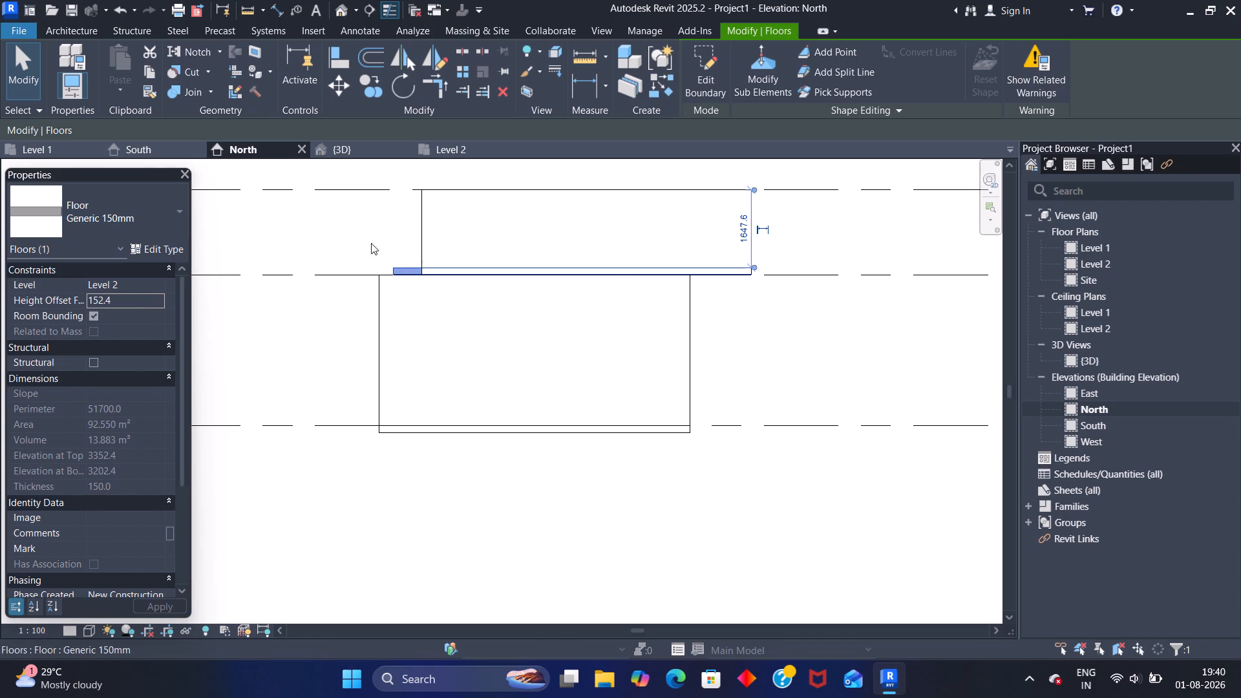
Examine in the 3D view how the raised Level 2 floor sits on the ground-floor side wall and balcony corner.
left_click(354, 152)
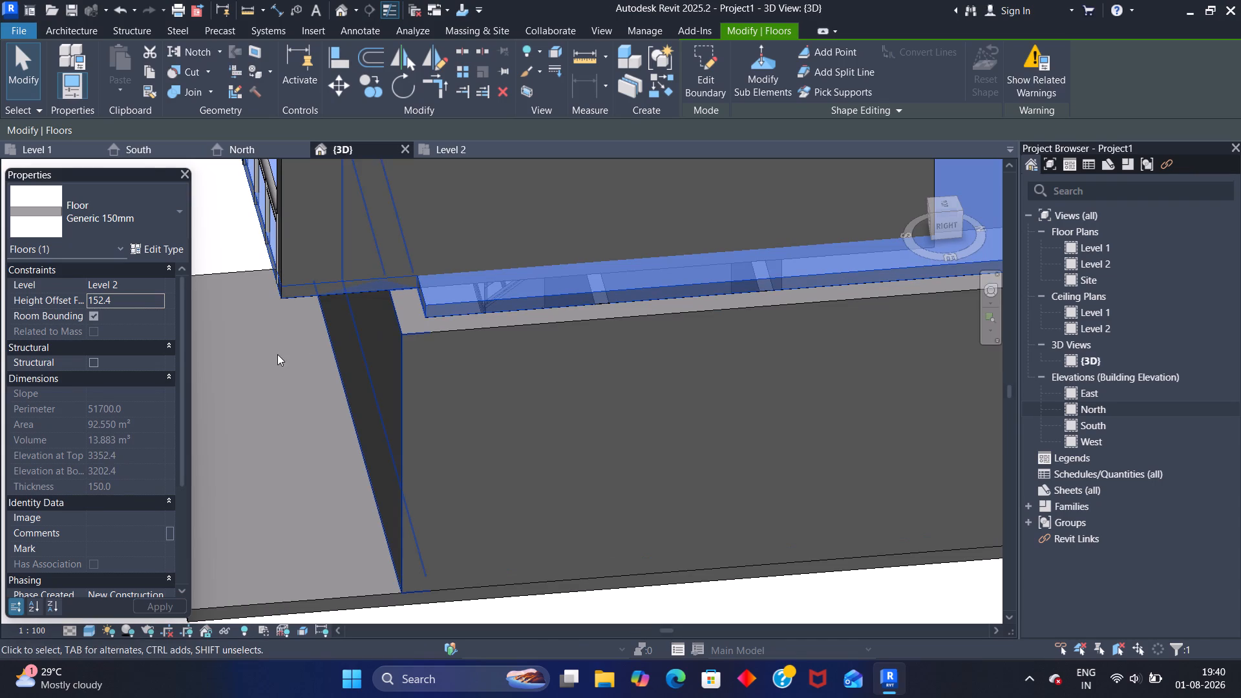
key("Escape")
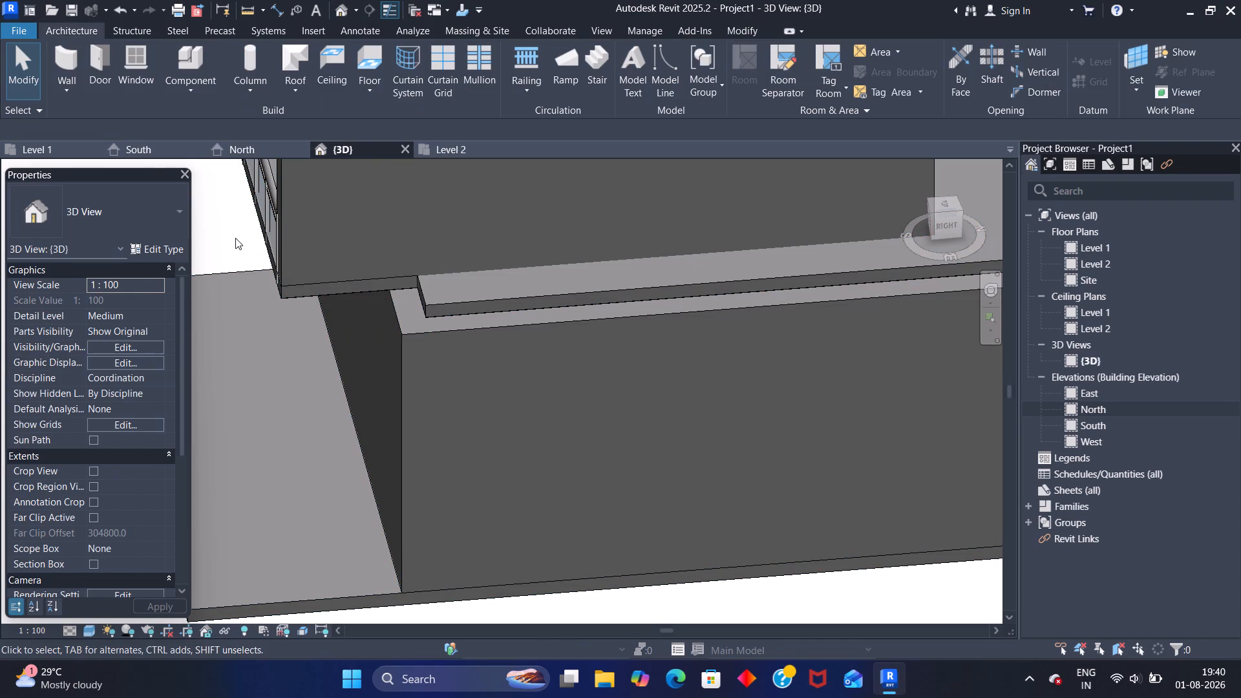
scroll(209, 242, "down", 2)
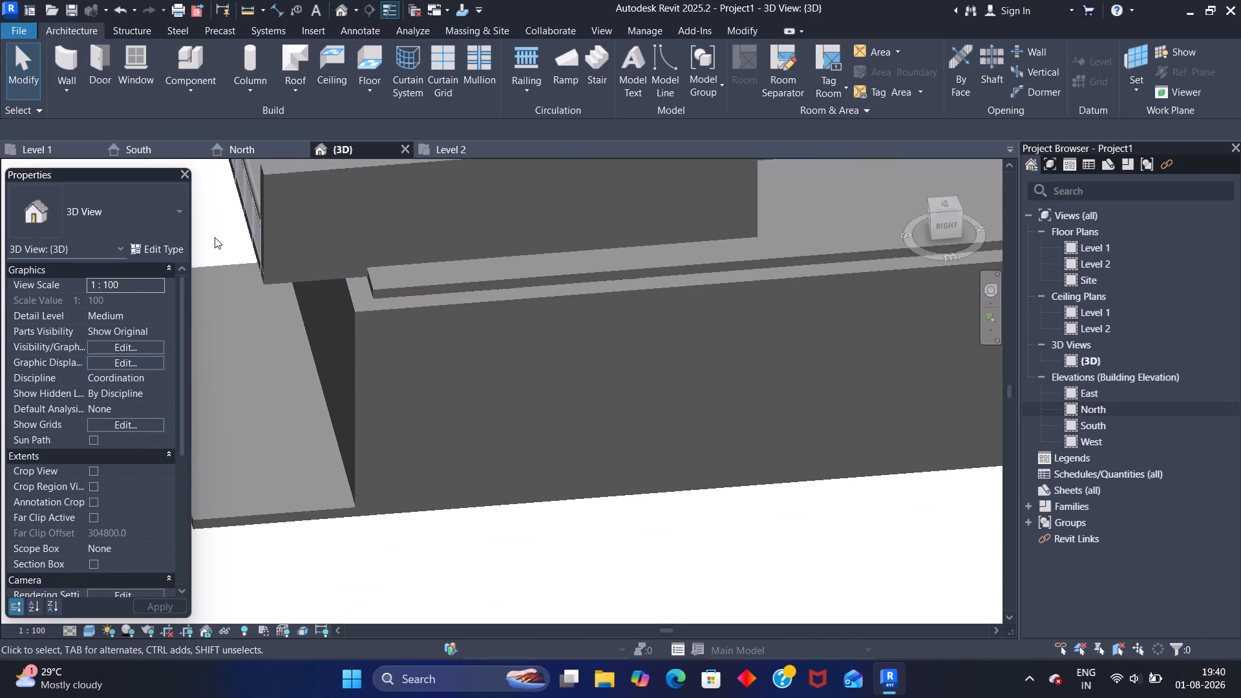
scroll(215, 237, "down", 1)
middle_click_drag(218, 238, 283, 237)
scroll(260, 235, "down", 2)
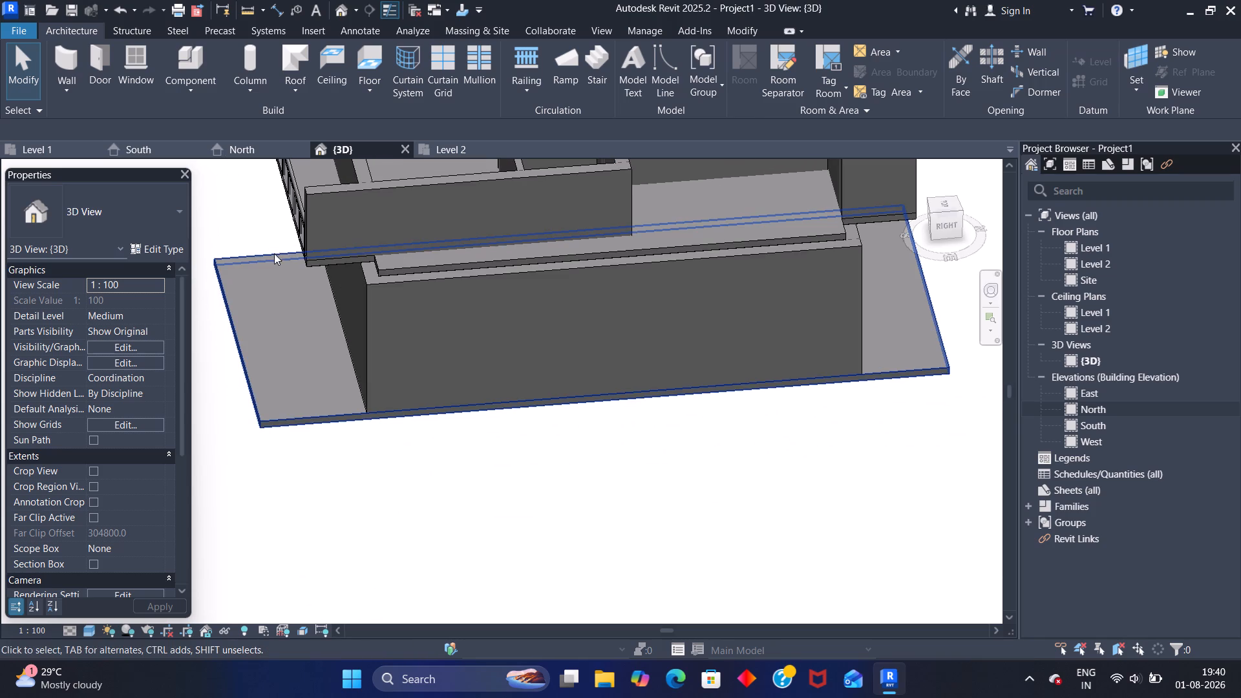
middle_click_drag(253, 226, 354, 227, "shift")
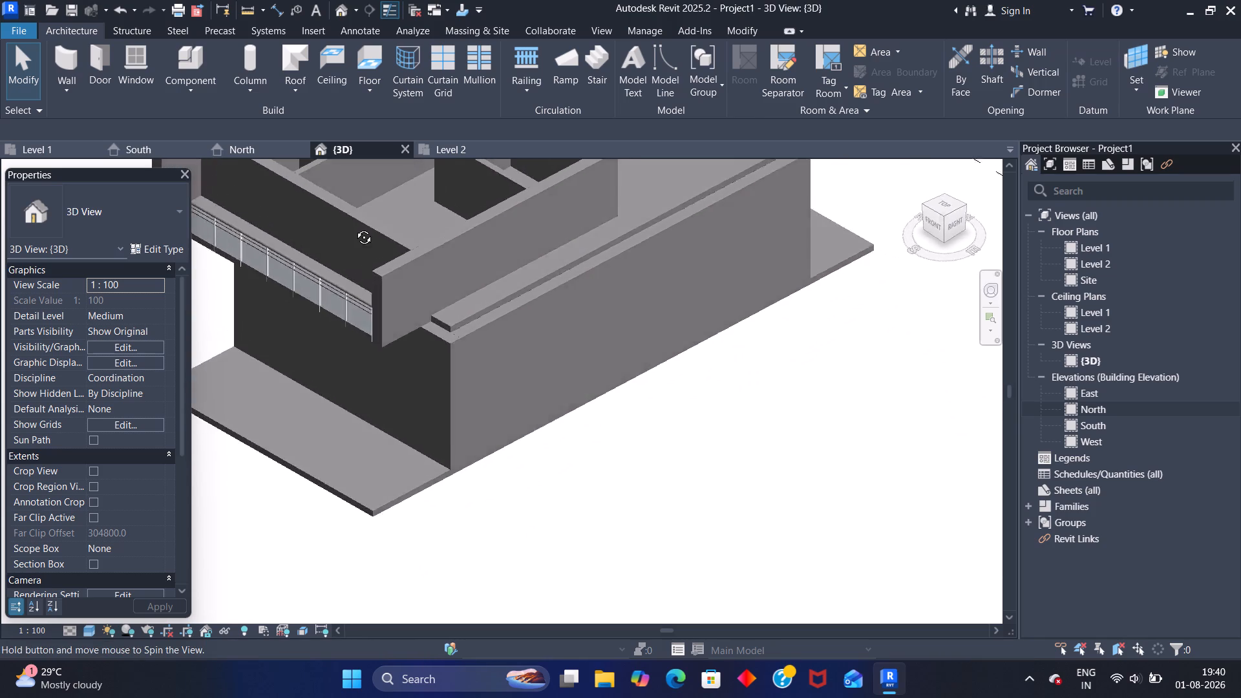
middle_click_drag(354, 227, 362, 156, "shift")
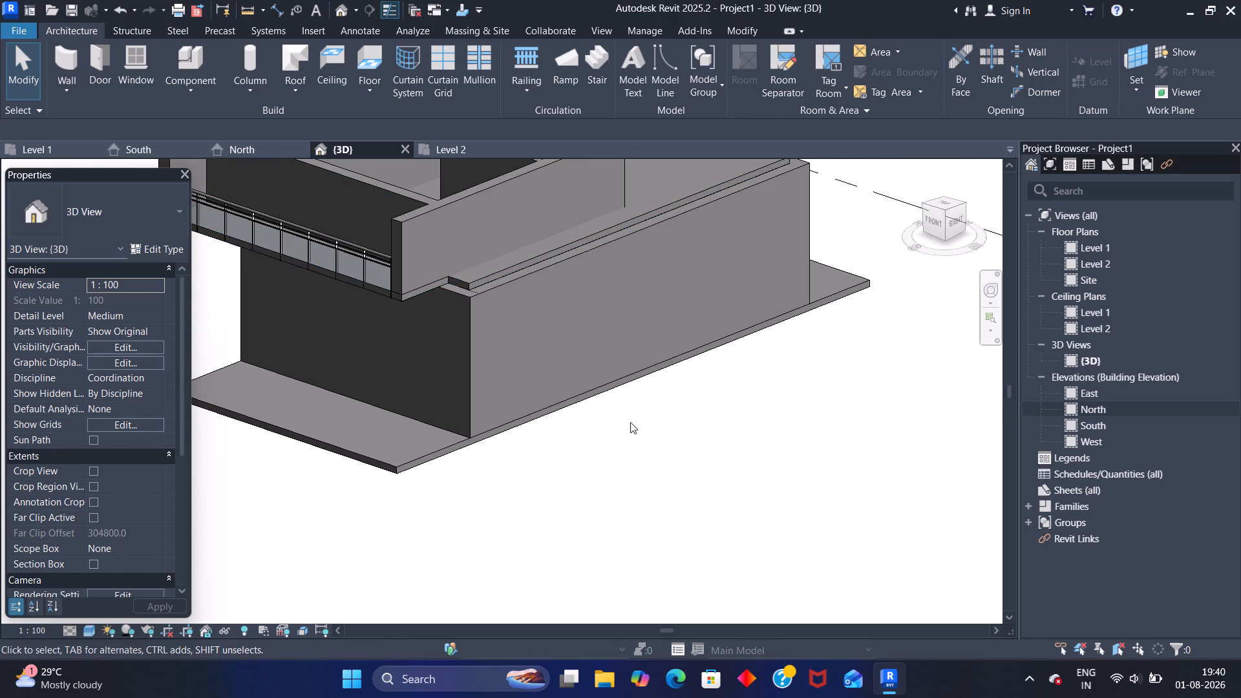
middle_click_drag(655, 434, 620, 551)
scroll(569, 444, "up", 2)
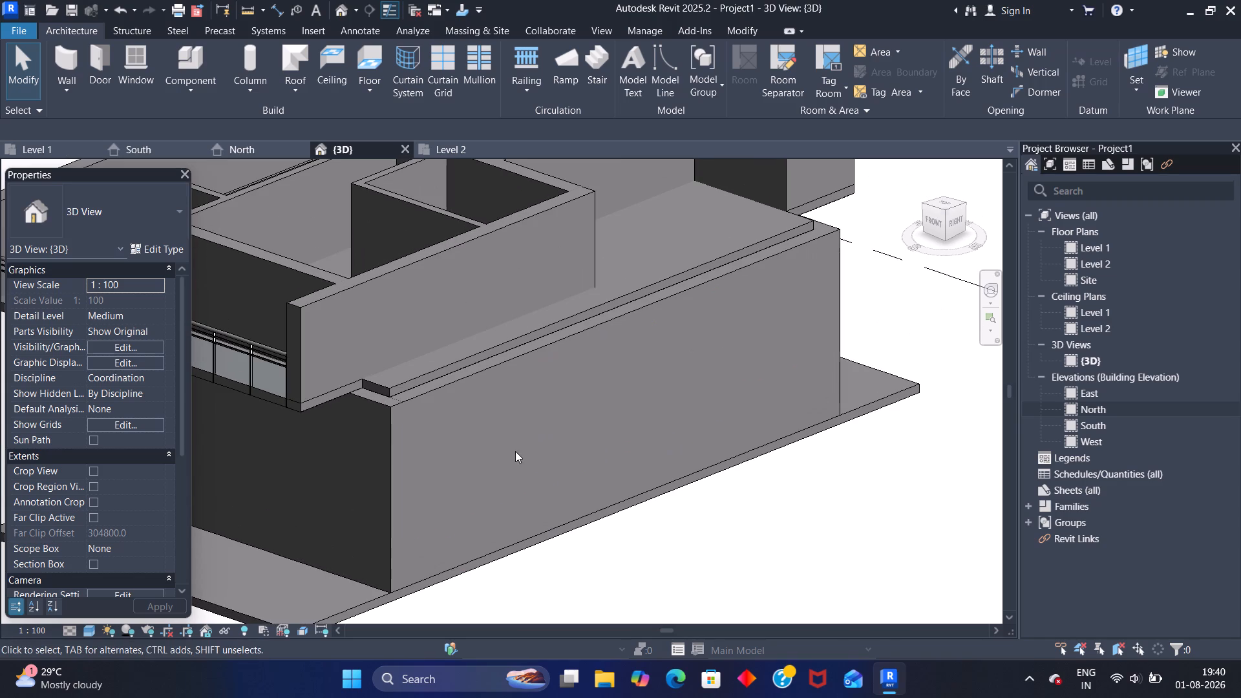
Set the 3D view's visual style to Consistent Colors.
left_click(90, 628)
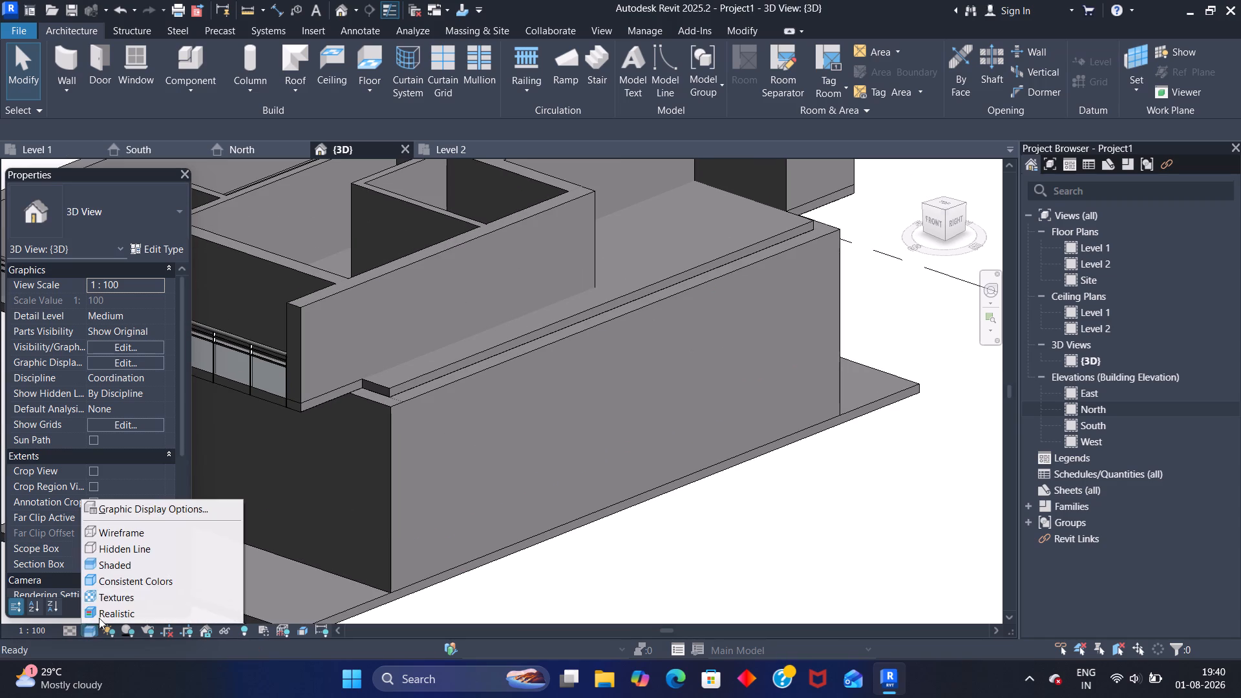
left_click(117, 582)
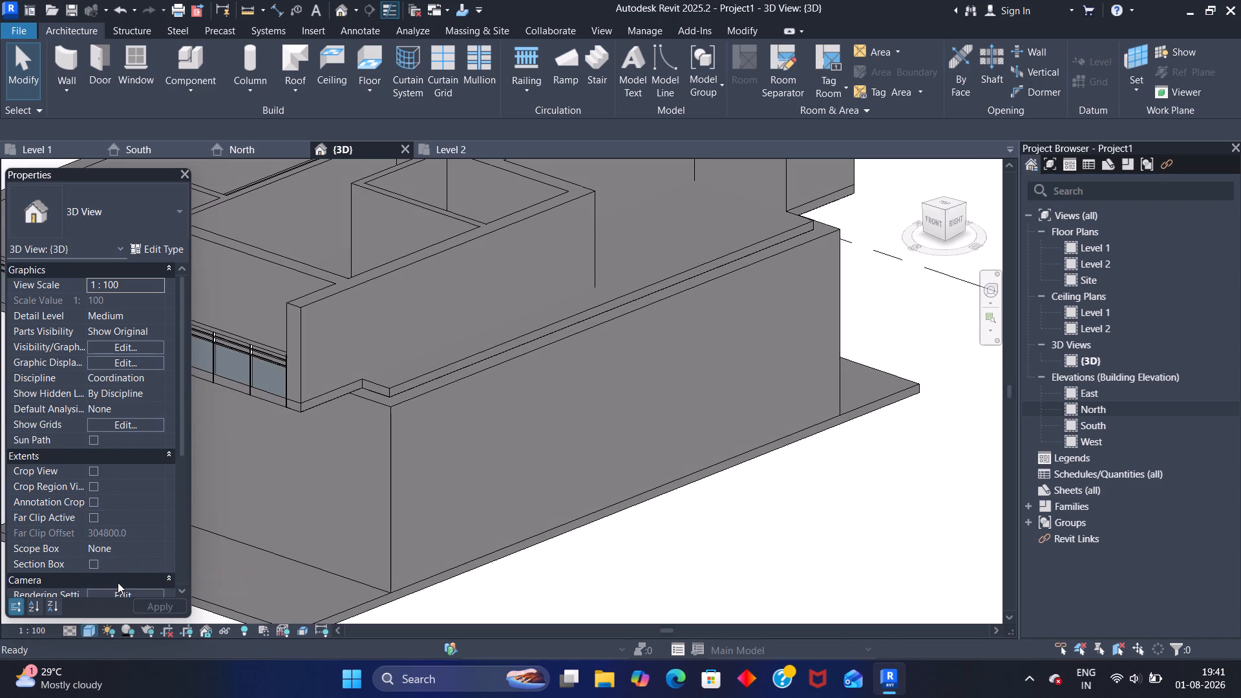
Examine the whole house in 3D from several angles, including the balcony railing, Level 2 floor edge and upper rooms.
scroll(354, 393, "down", 4)
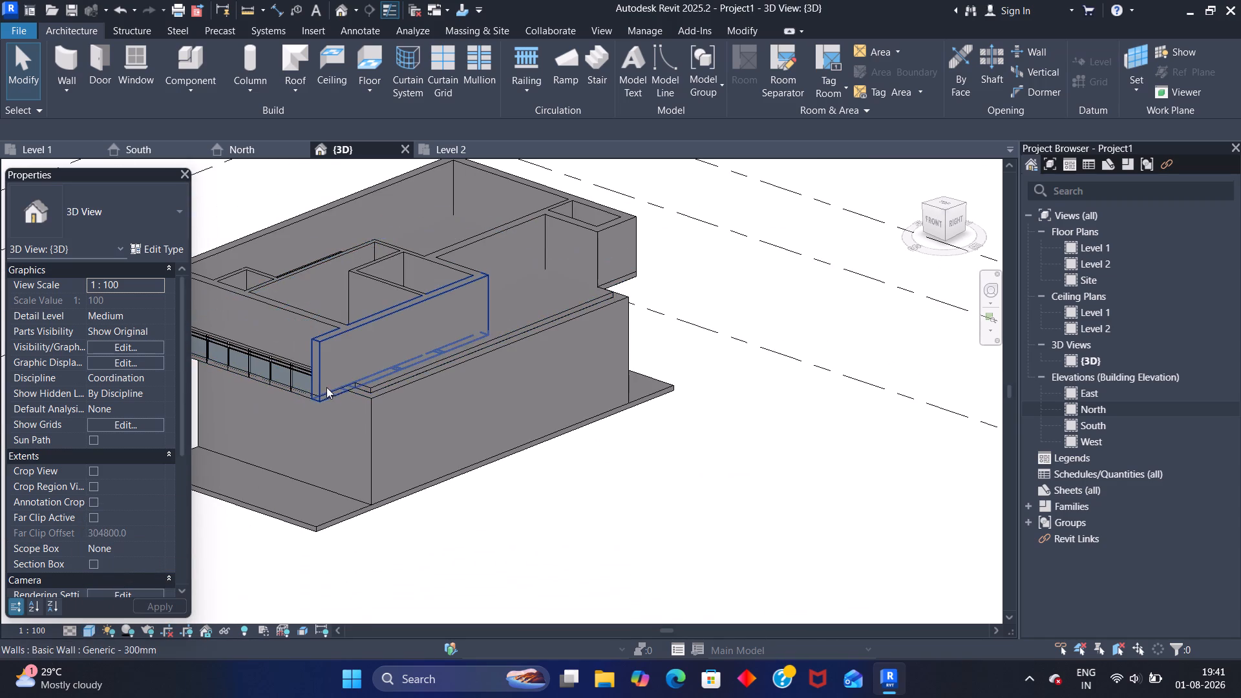
middle_click_drag(309, 407, 457, 376)
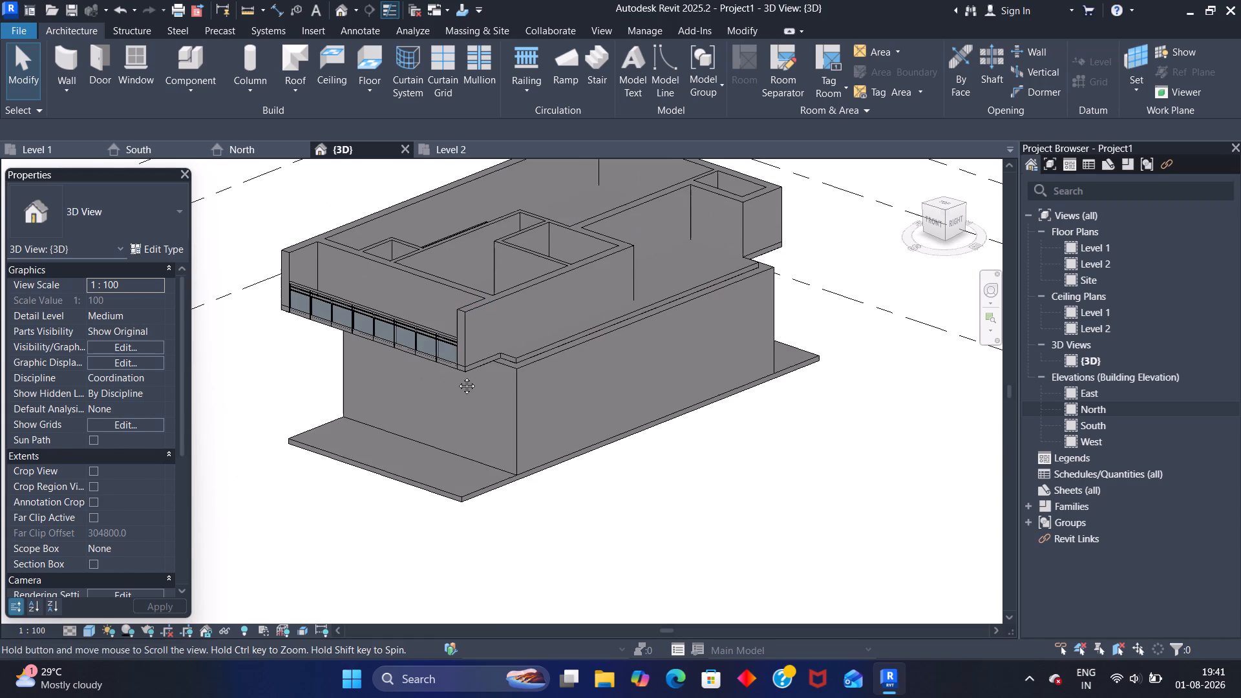
middle_click_drag(457, 376, 399, 386)
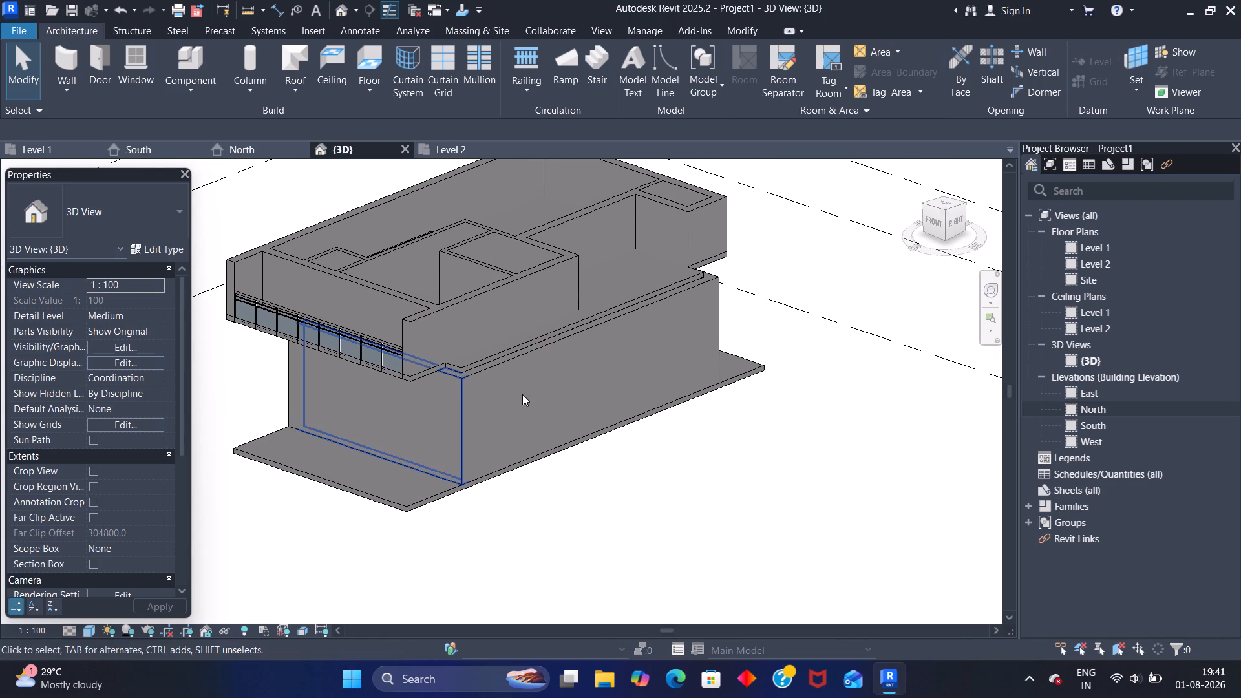
middle_click_drag(527, 401, 521, 454)
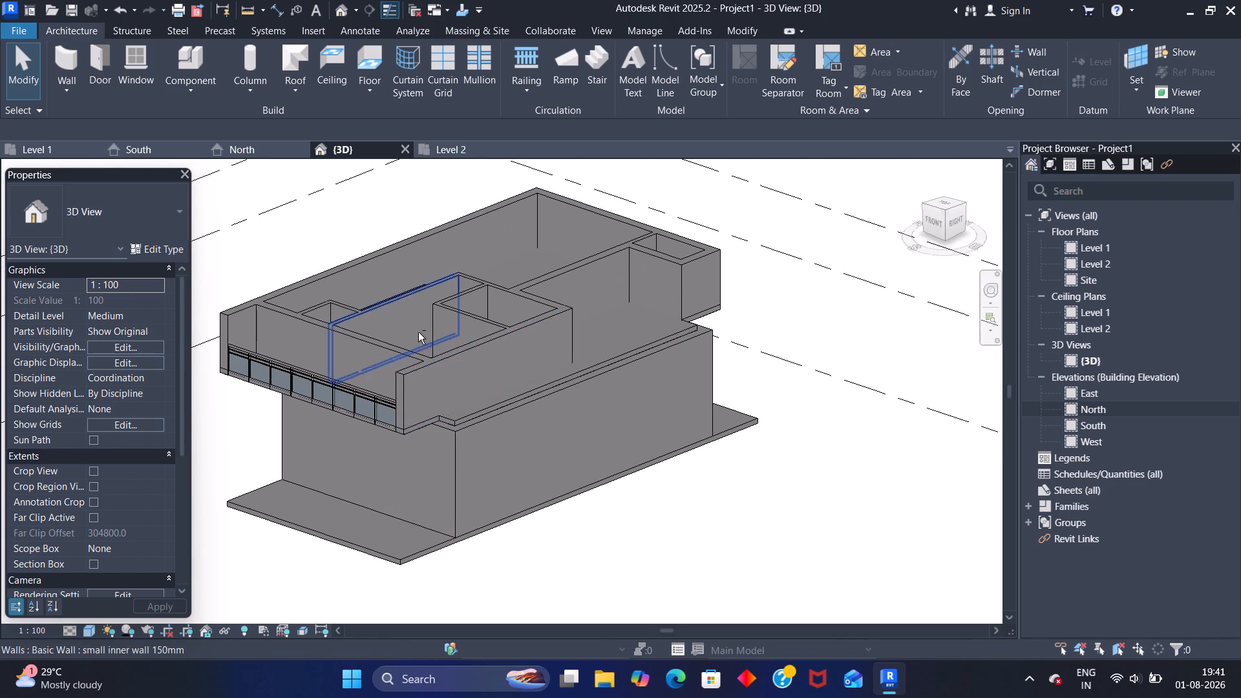
middle_click_drag(419, 333, 425, 383, "shift")
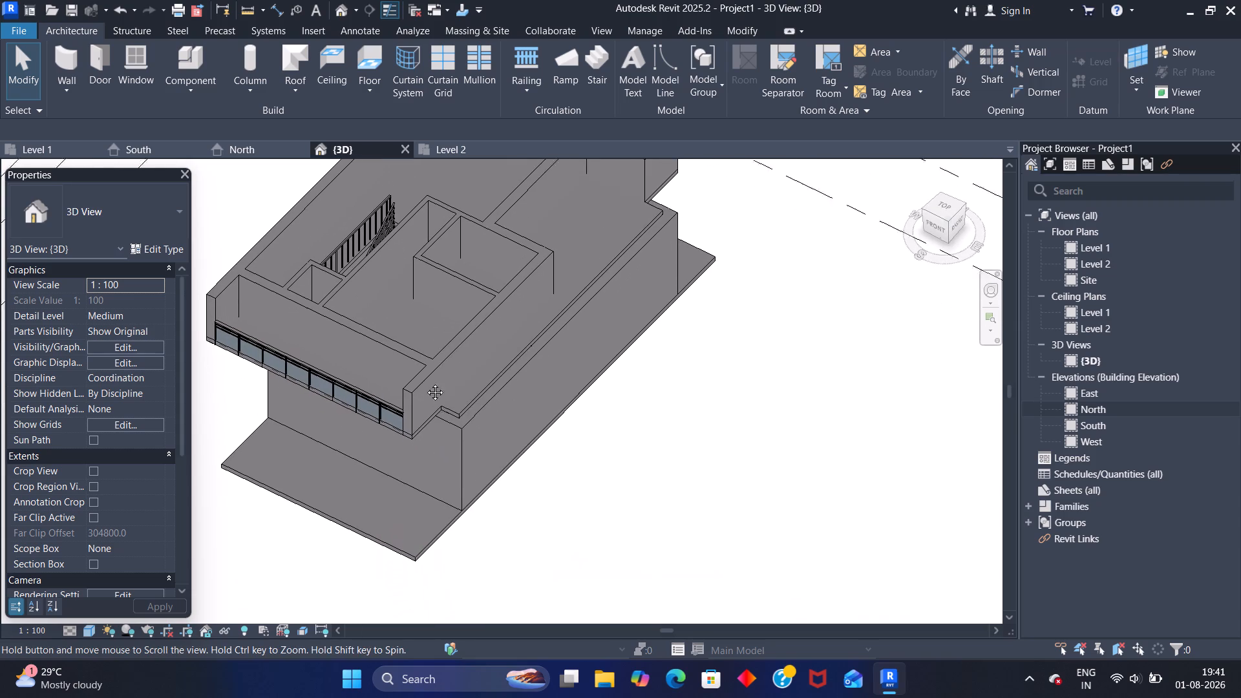
middle_click_drag(425, 383, 425, 381, "shift")
middle_click_drag(595, 474, 534, 353, "shift")
scroll(473, 427, "down", 3)
middle_click_drag(460, 365, 496, 438)
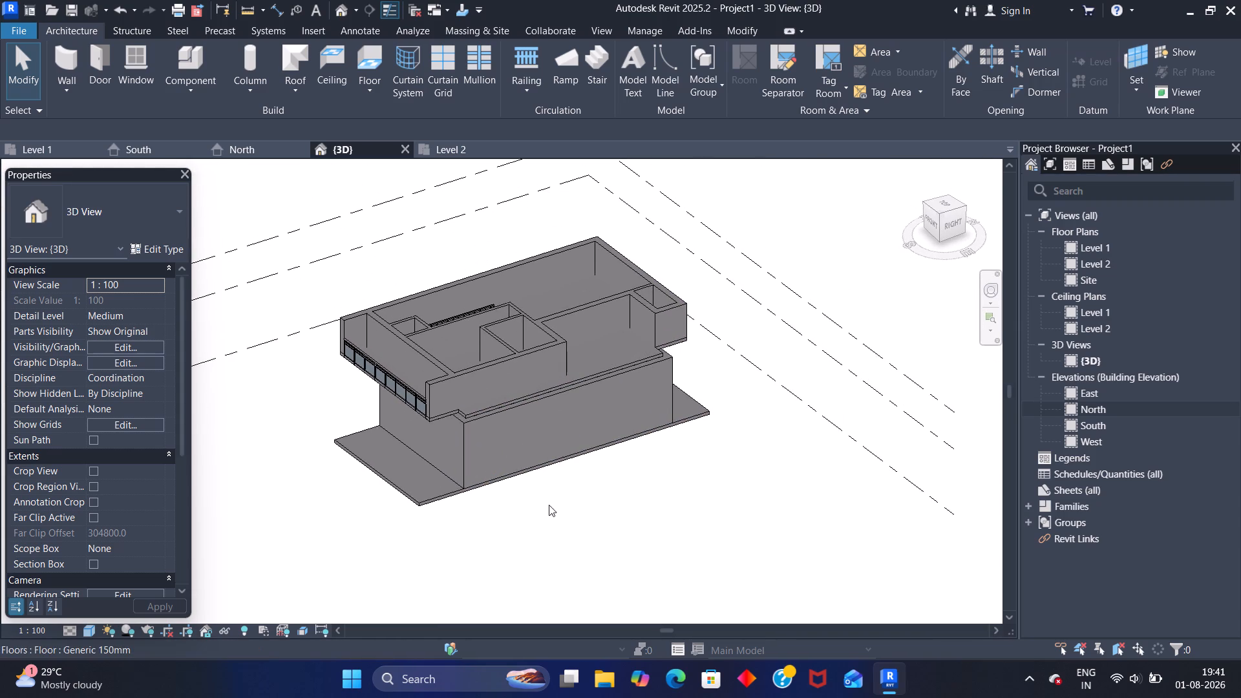
middle_click_drag(502, 493, 606, 494, "shift")
scroll(556, 474, "up", 1)
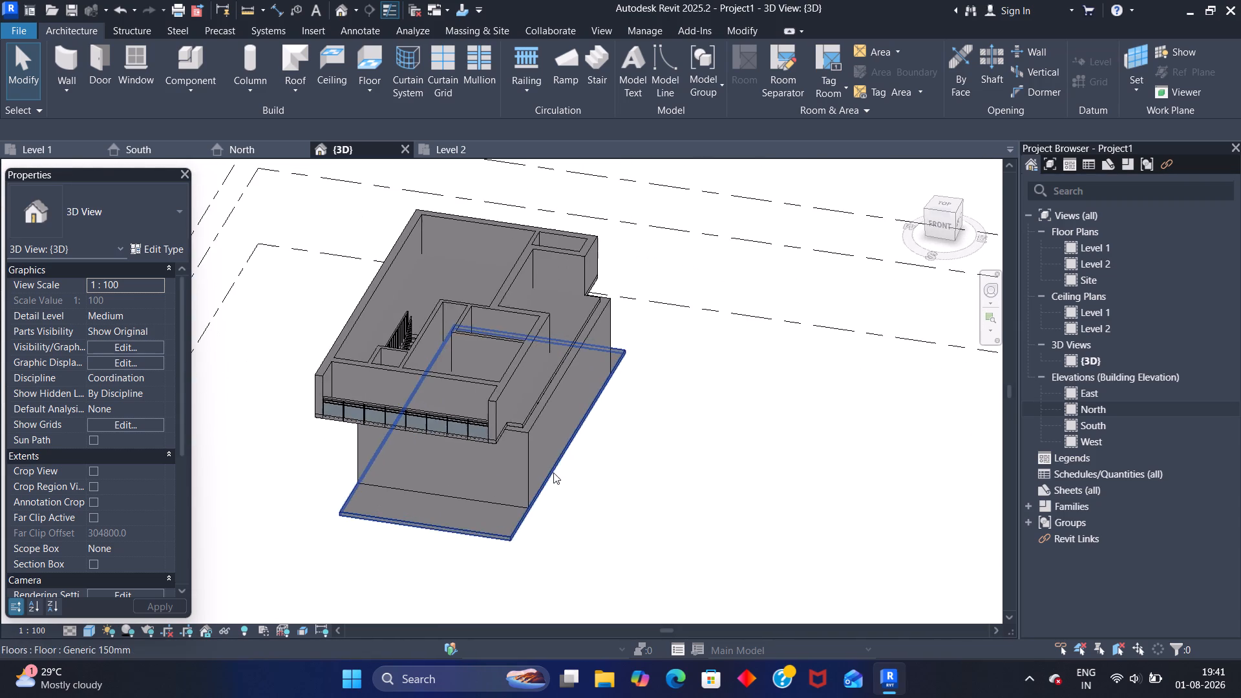
scroll(560, 466, "up", 2)
middle_click_drag(566, 471, 524, 465, "shift")
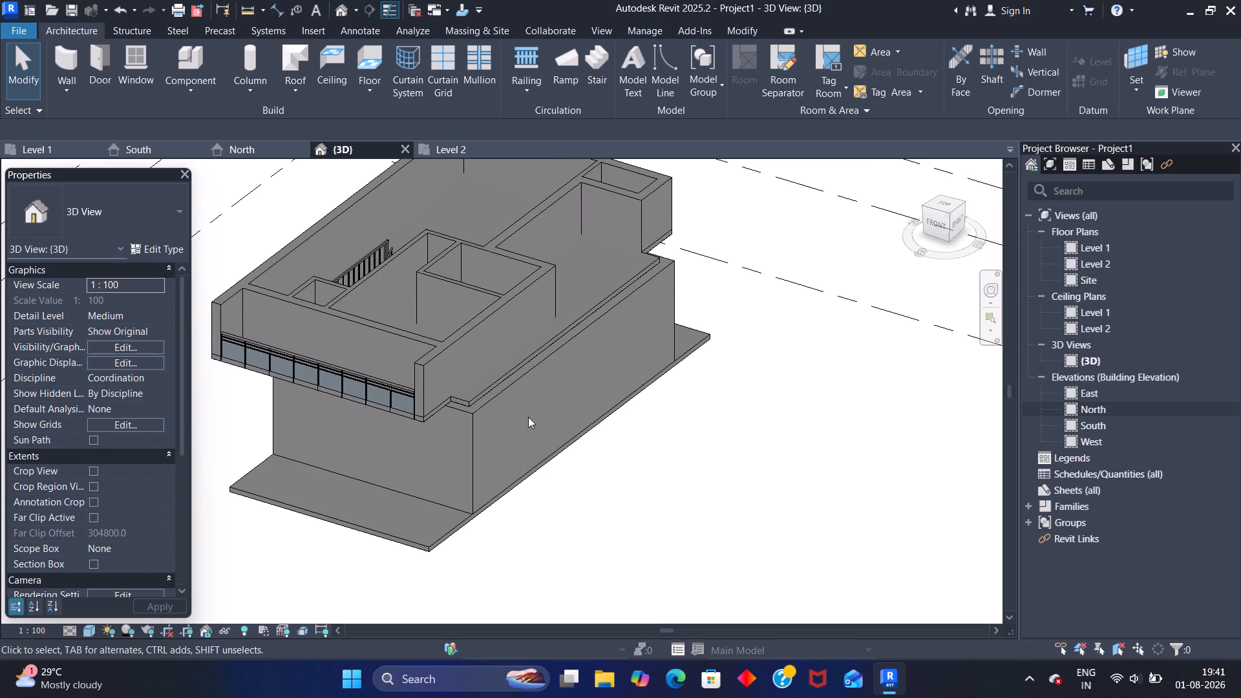
scroll(526, 399, "up", 1)
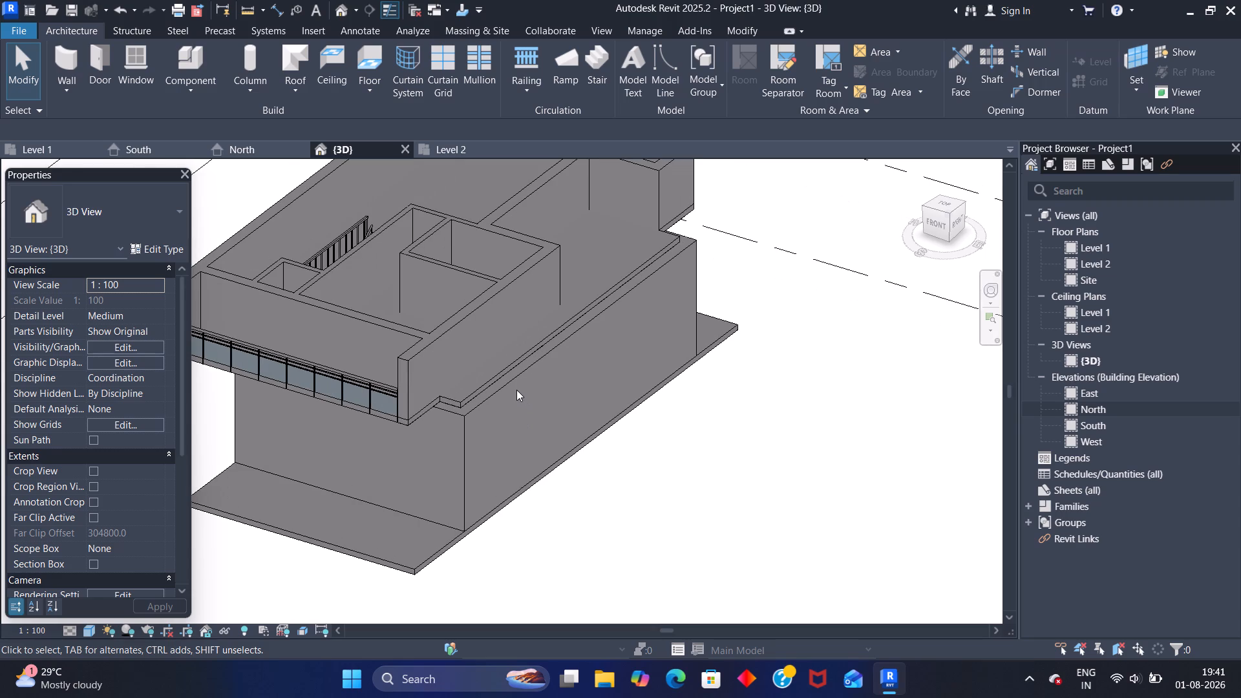
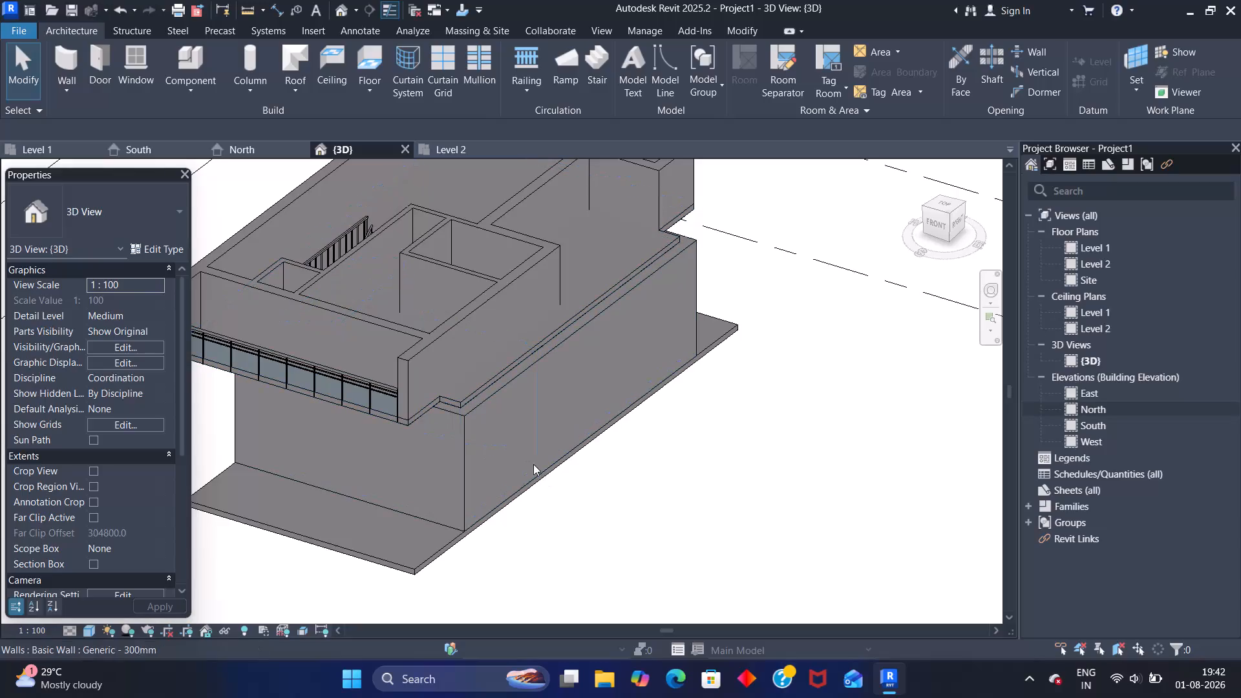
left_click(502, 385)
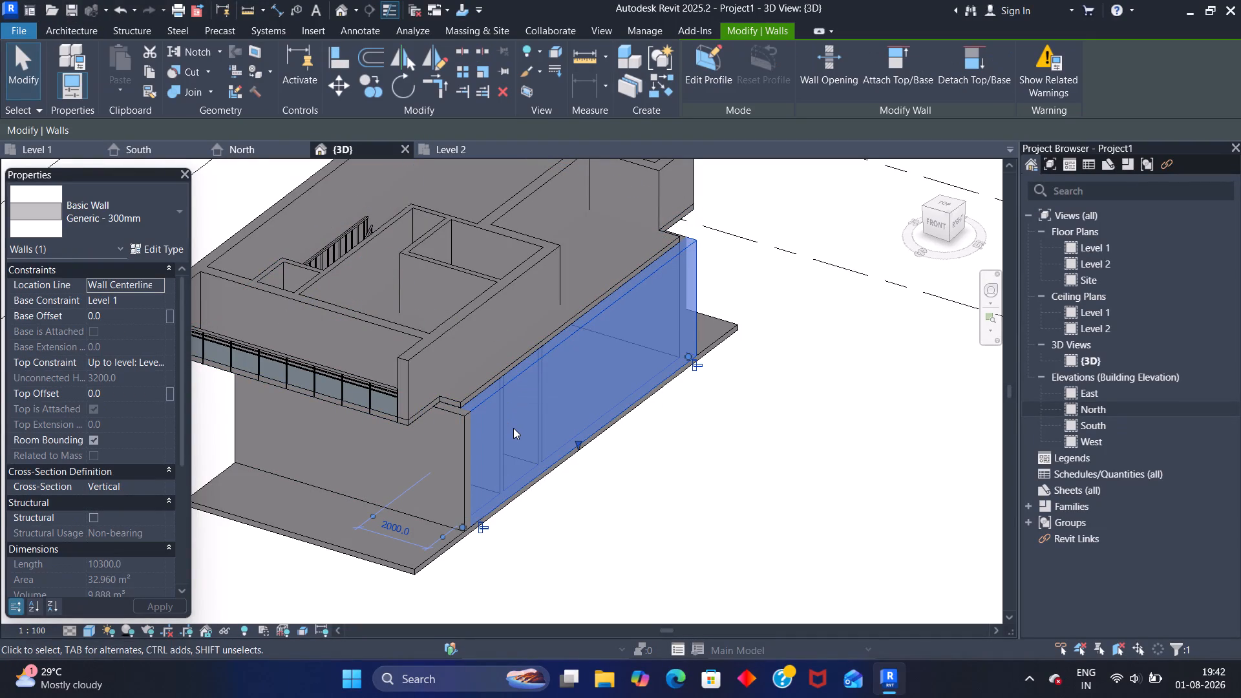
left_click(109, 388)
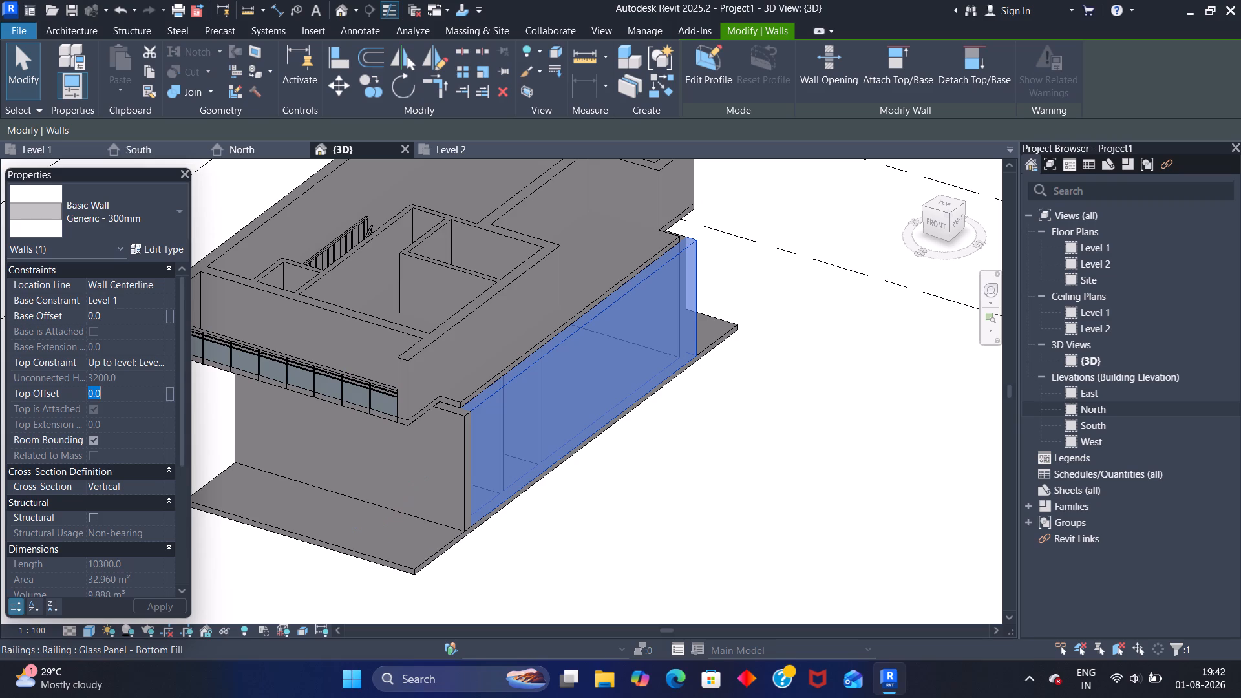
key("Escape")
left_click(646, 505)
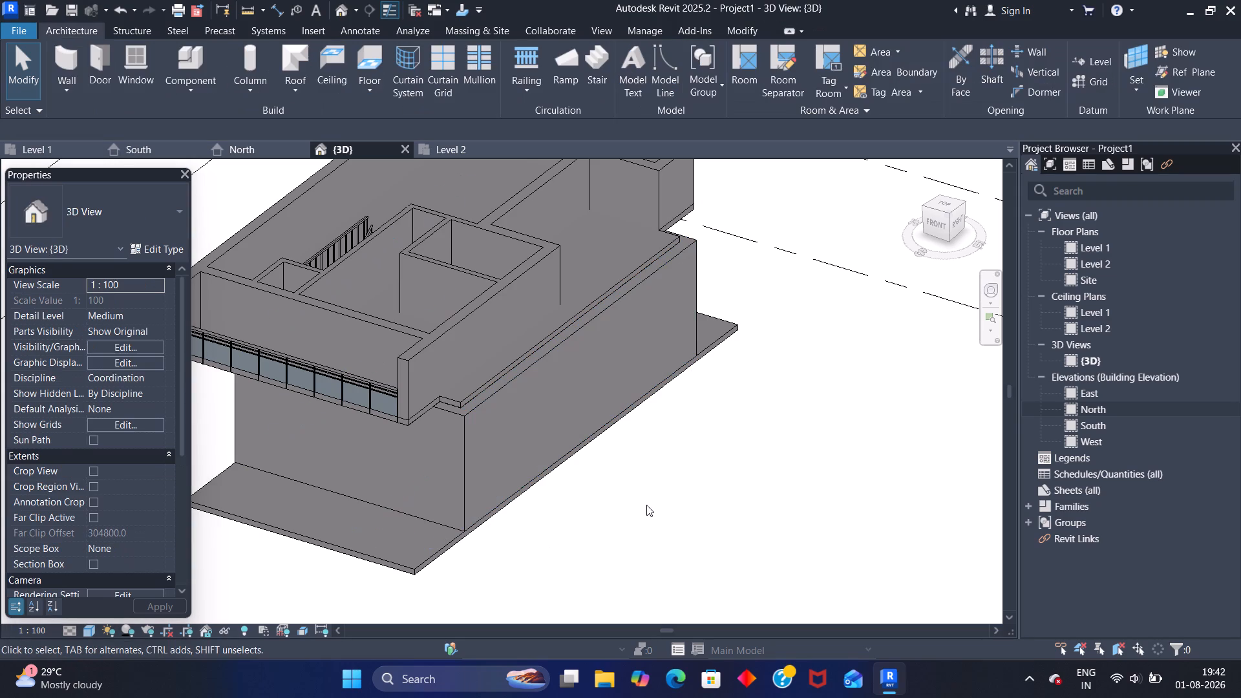
Select the long Generic - 300mm ground-floor side wall beneath the Level 2 floor edge in the 3D view.
scroll(542, 361, "up", 7)
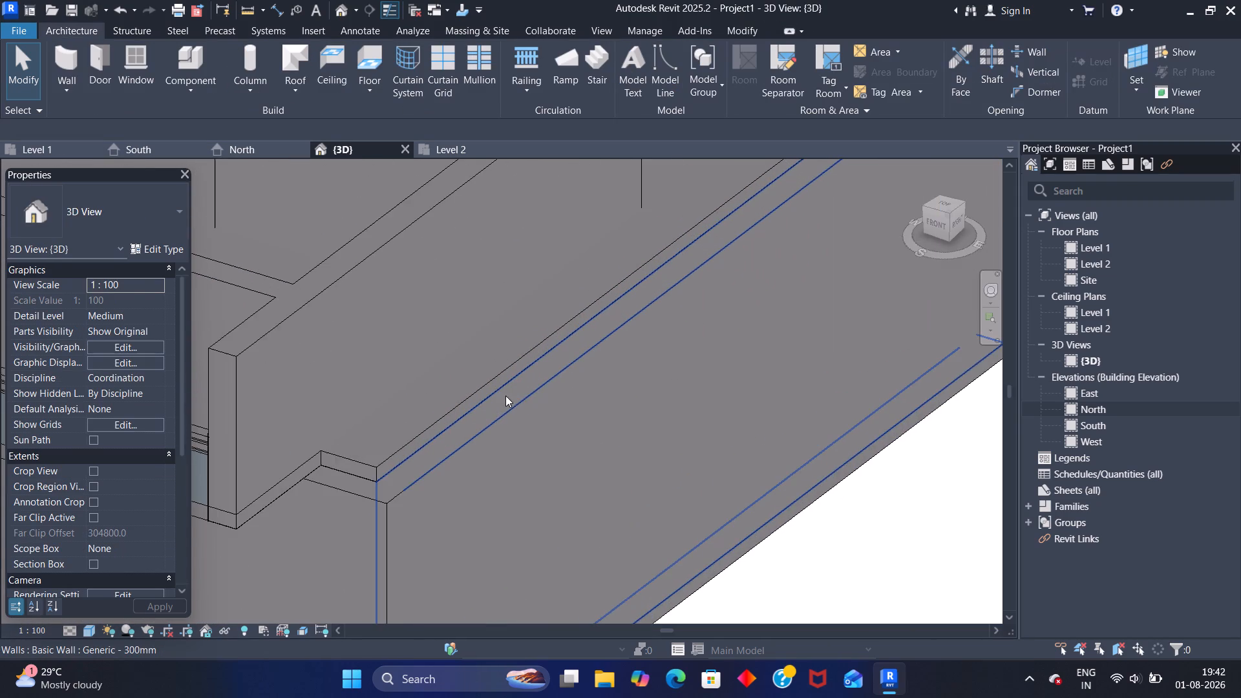
scroll(504, 402, "down", 6)
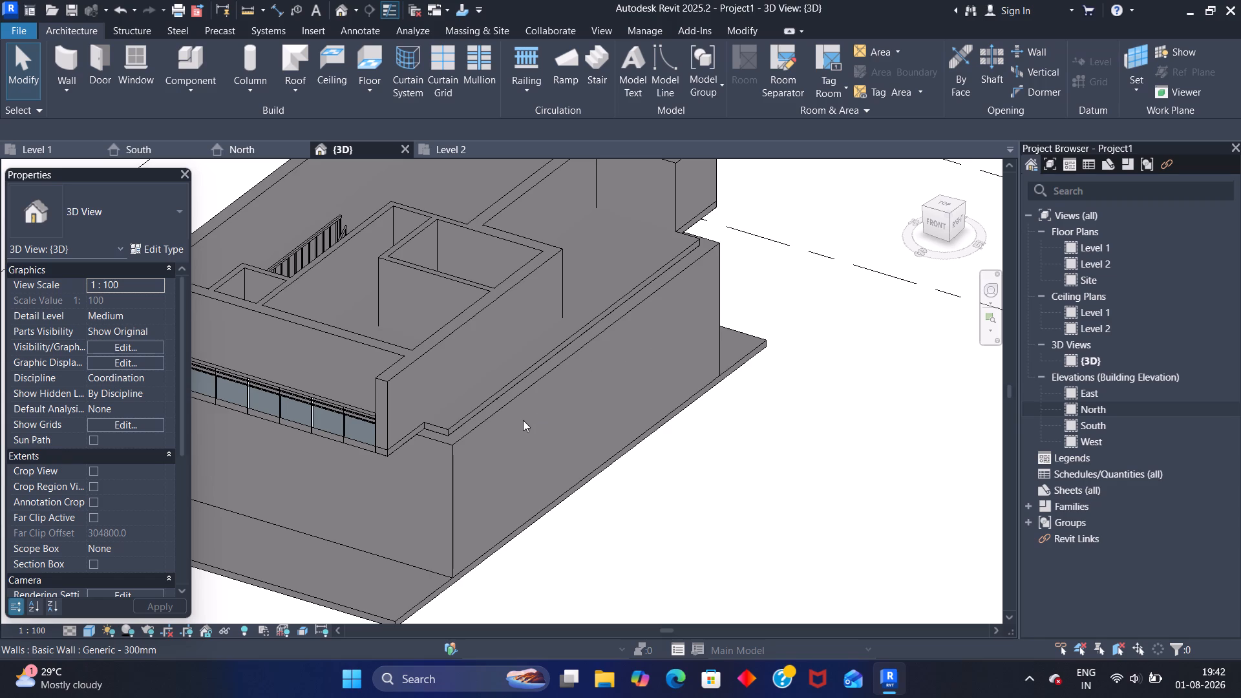
left_click(503, 410)
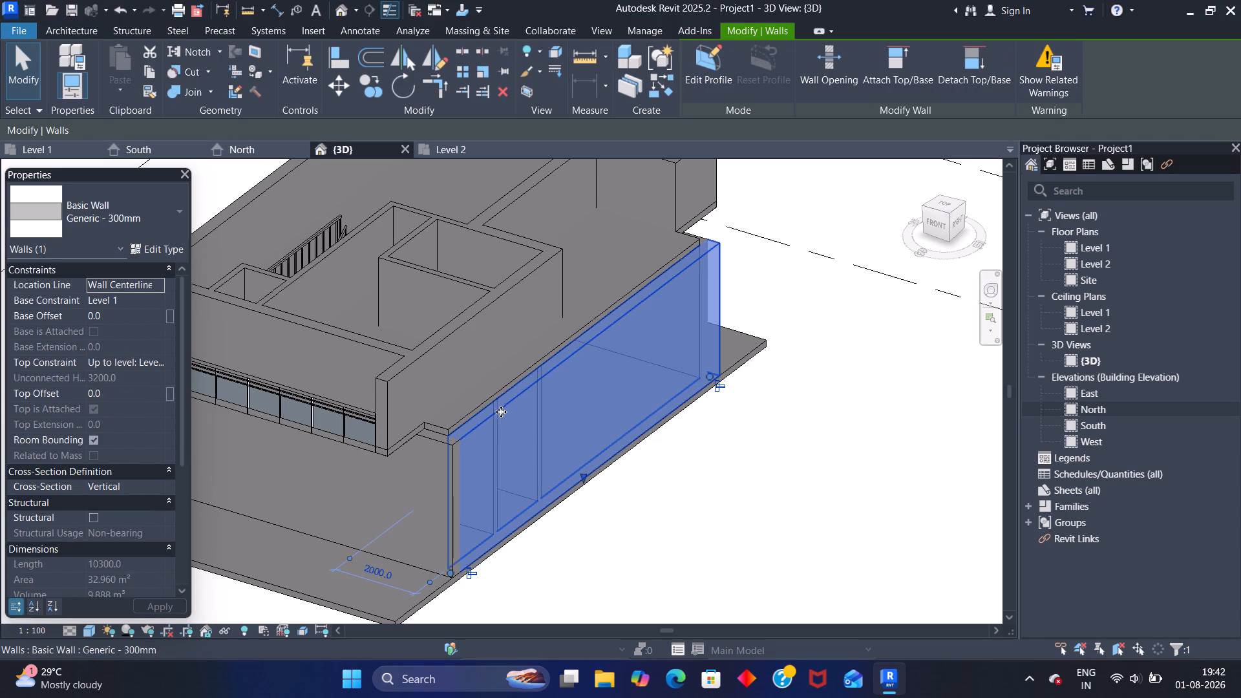
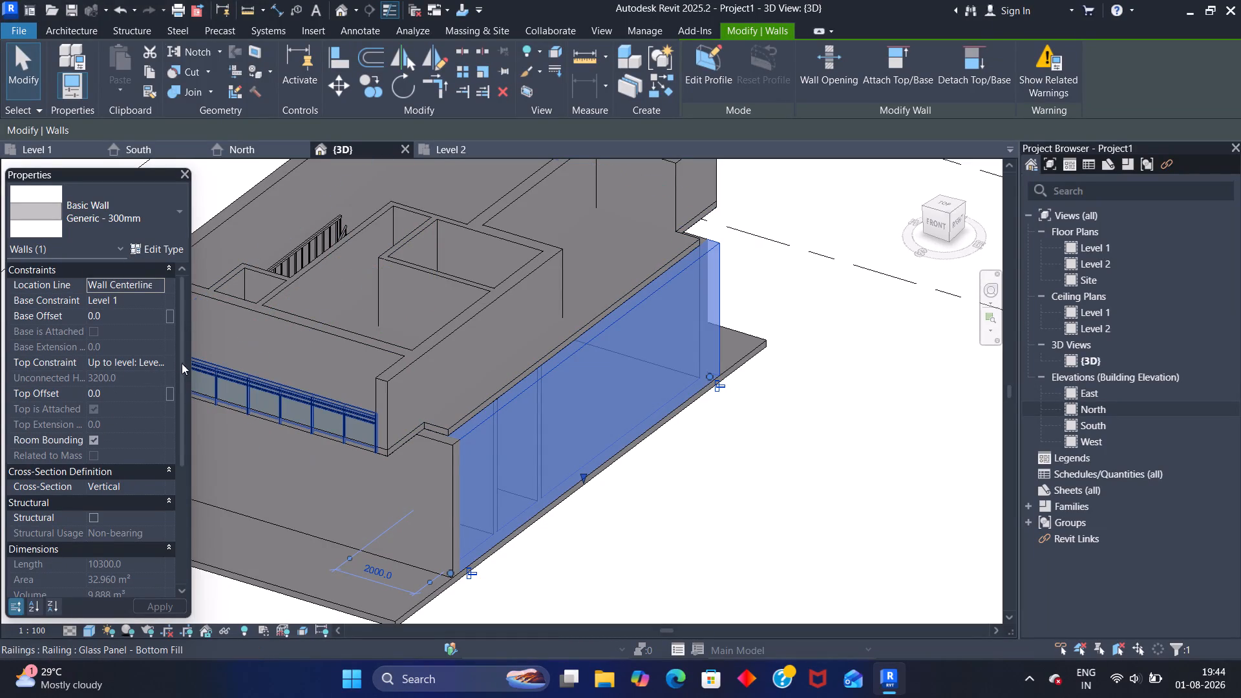
Set the top offset of the selected long ground-floor side wall to 900.
left_click(107, 388)
left_click_drag(108, 388, 94, 391)
left_click_drag(102, 394, 86, 397)
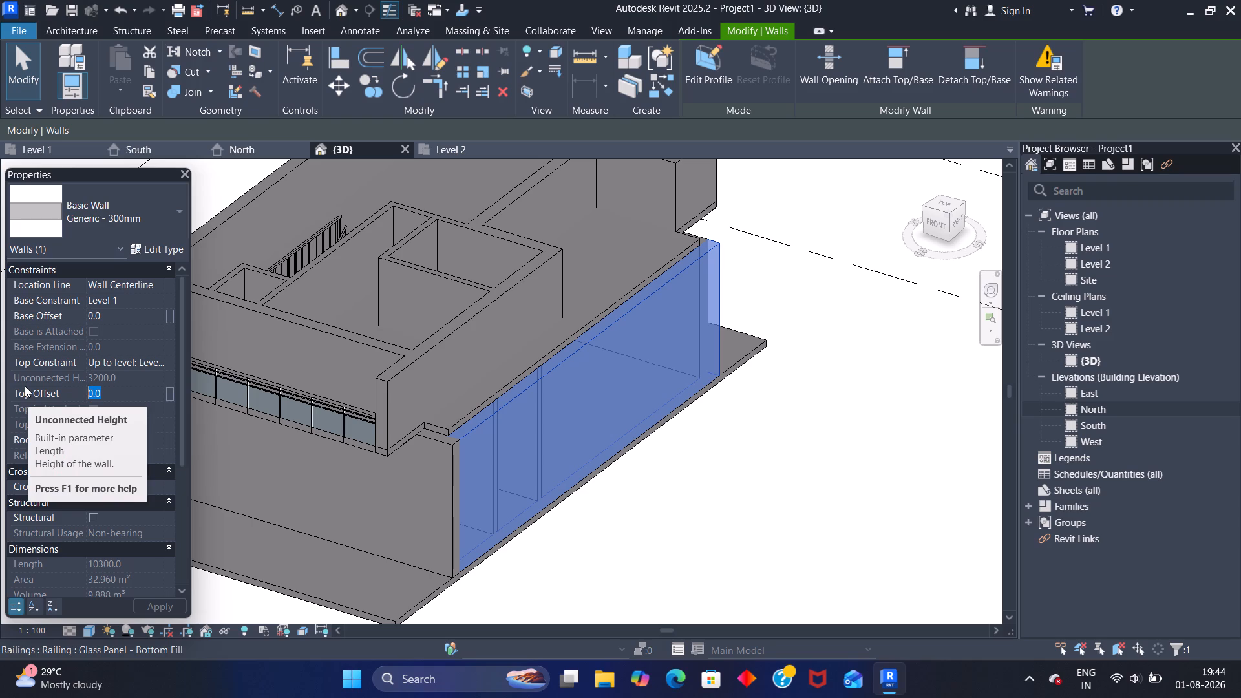
type("900")
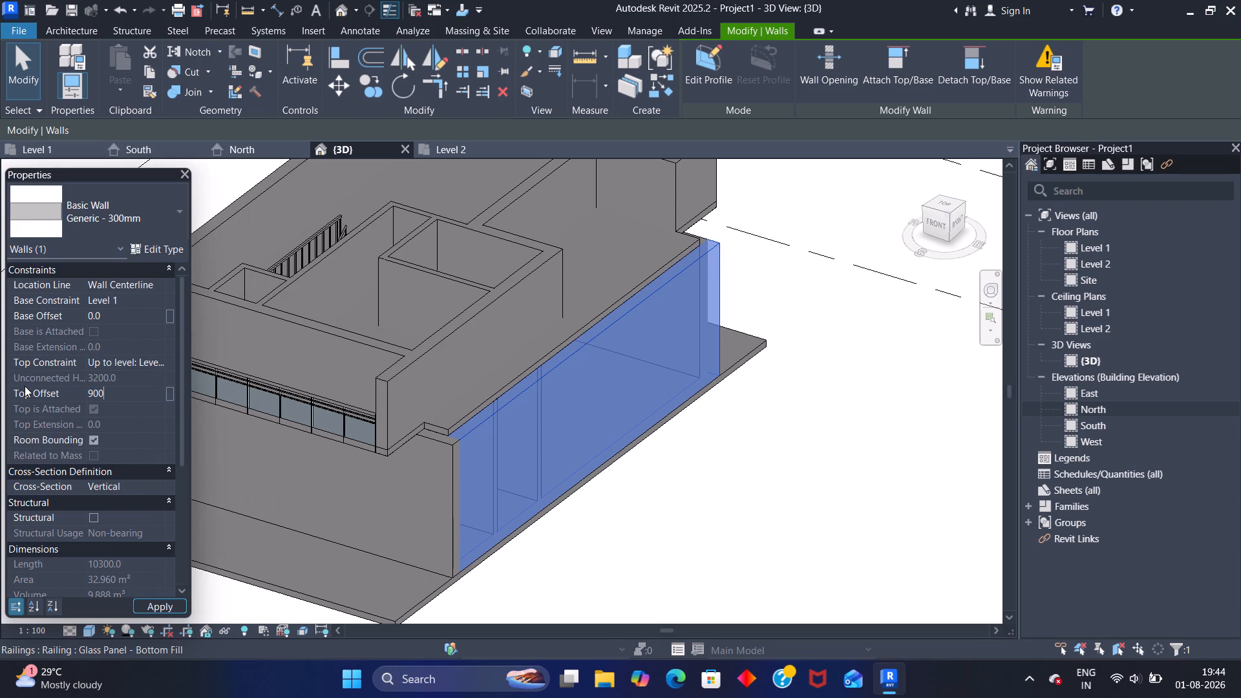
key("Return")
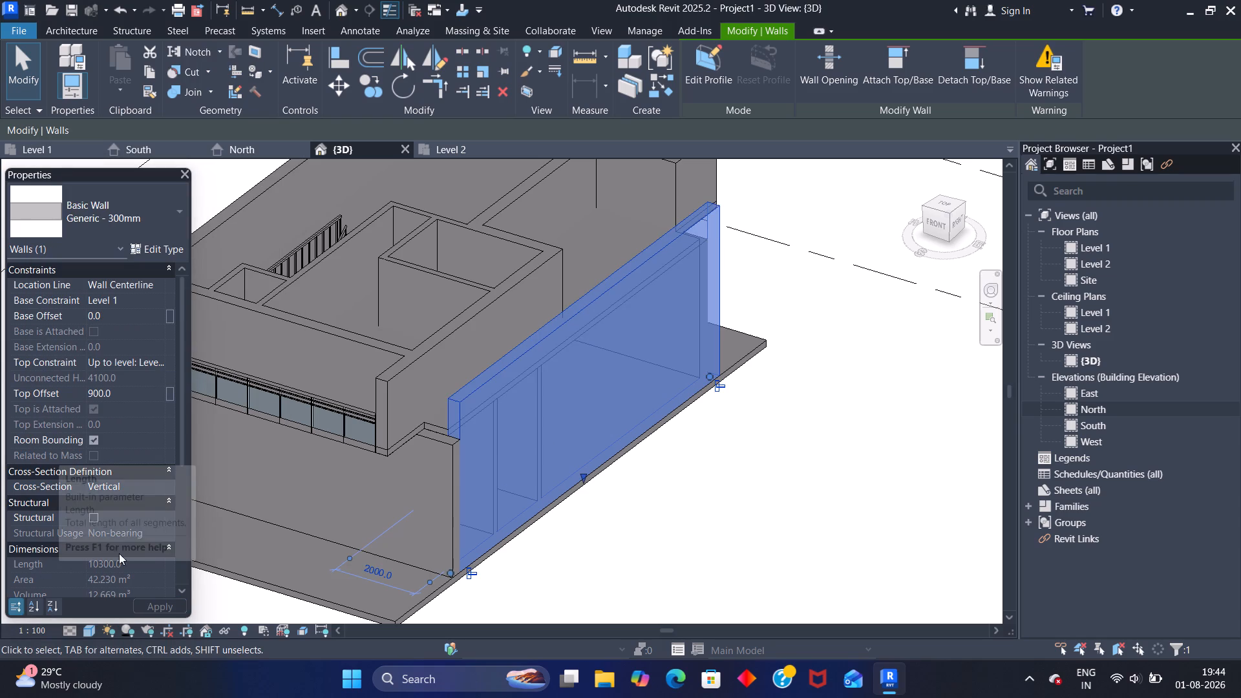
left_click(688, 562)
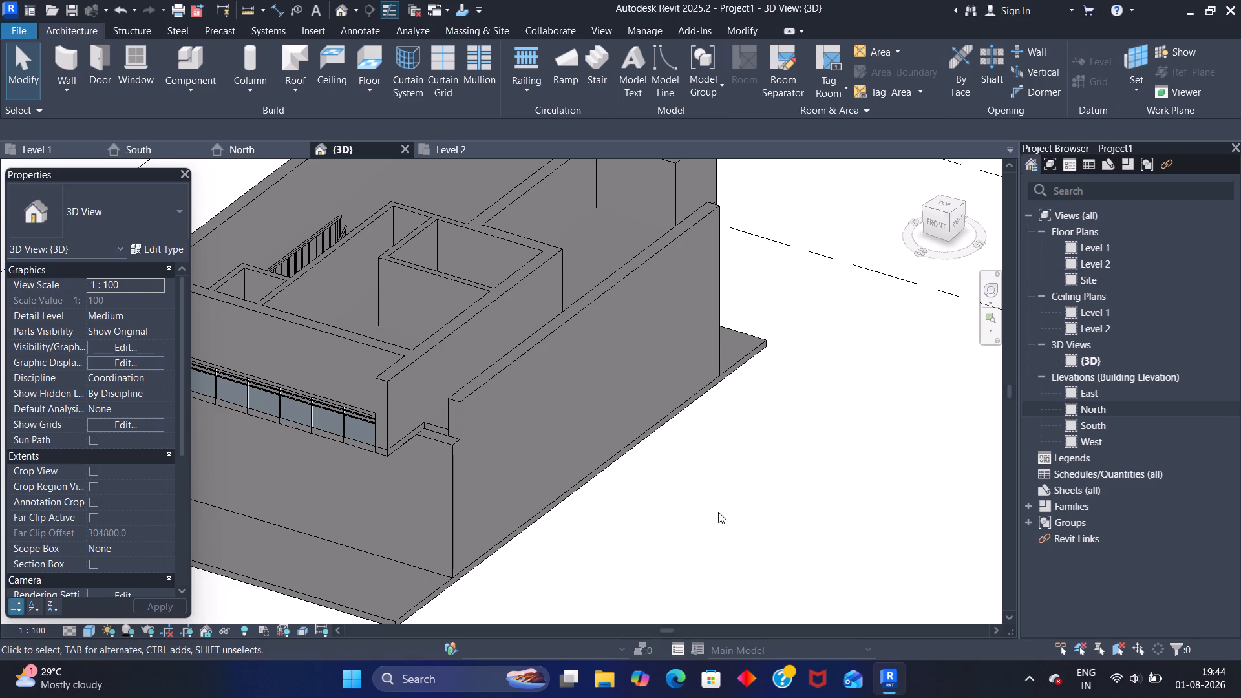
Try the Shaded visual style on the 3D view, and set it to Hidden Line.
left_click(87, 628)
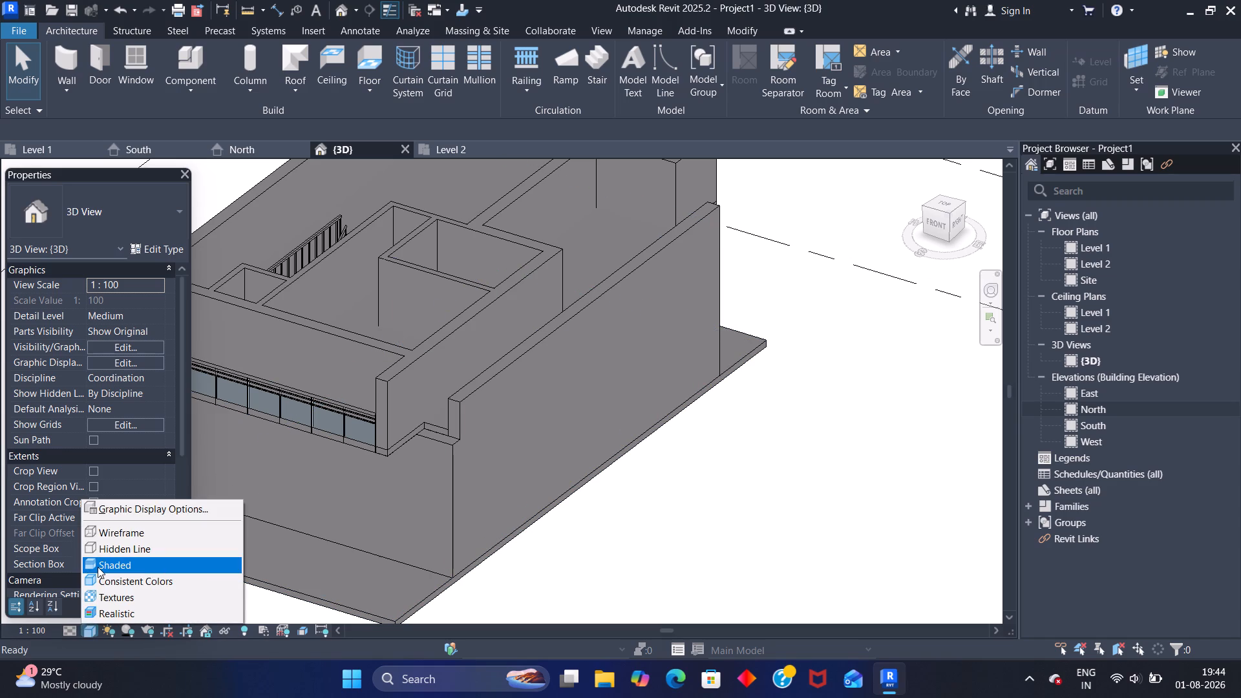
left_click(100, 564)
left_click(88, 632)
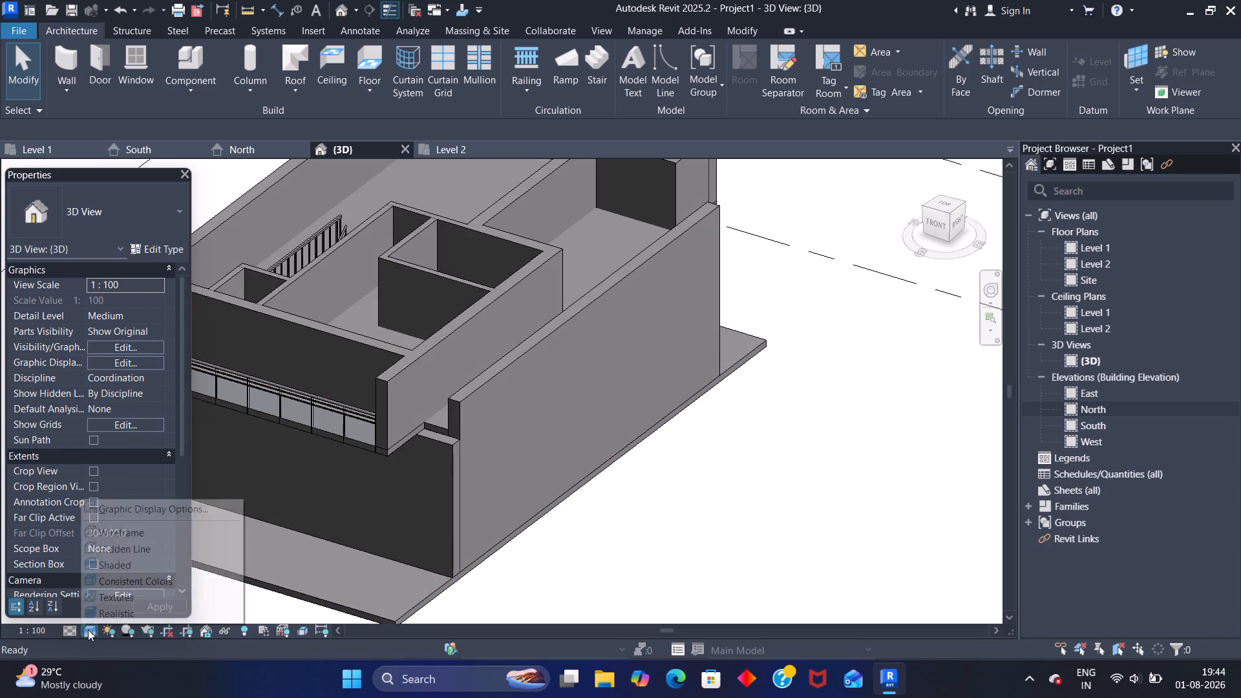
left_click(106, 551)
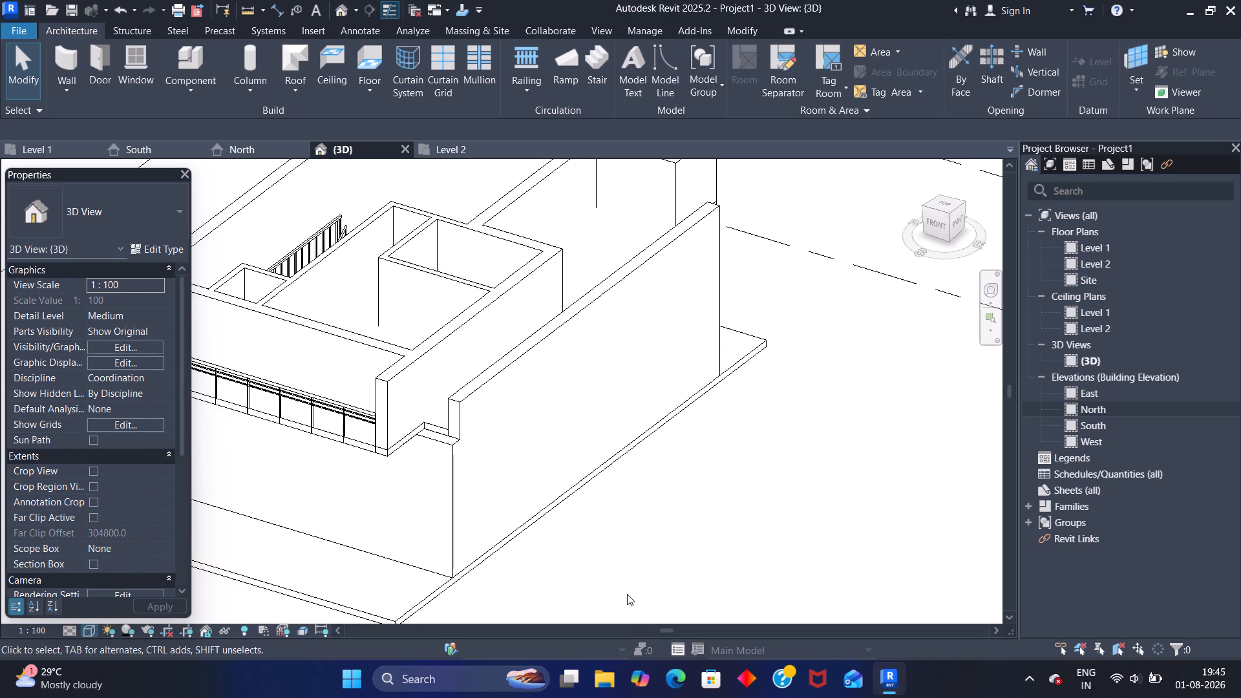
Select the front ground-floor wall below the balcony in 3D and locate it in the Level 1 floor plan.
left_click(427, 510)
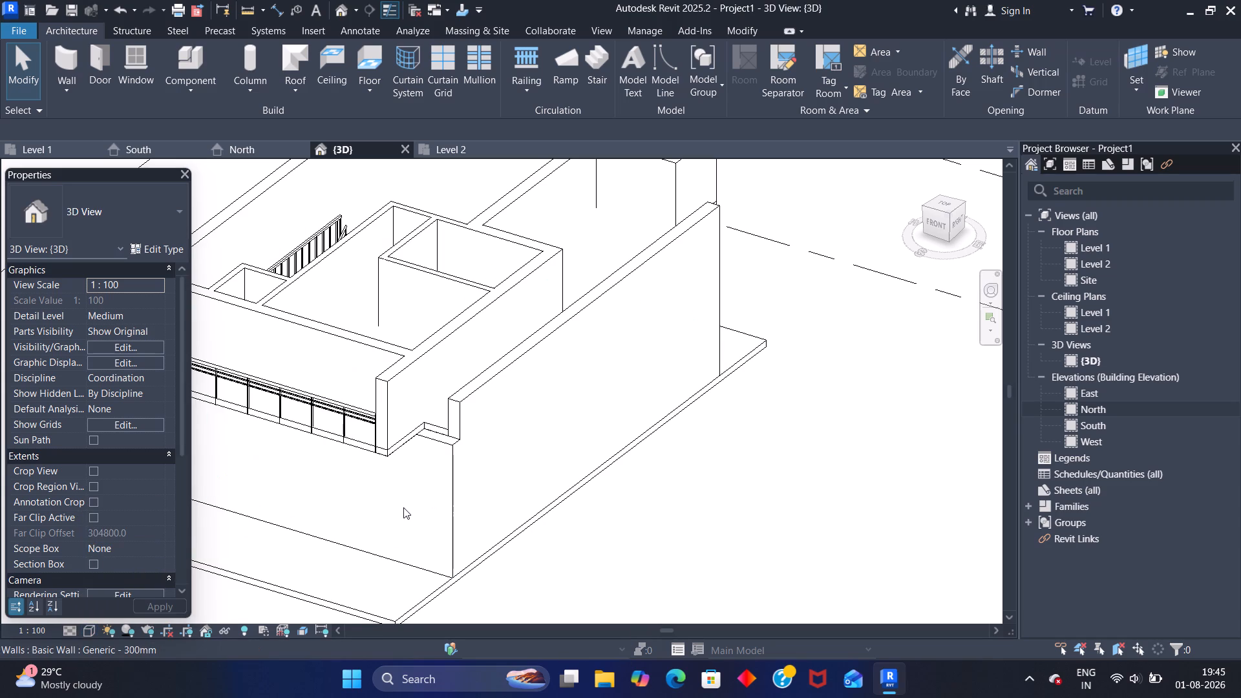
left_click(396, 515)
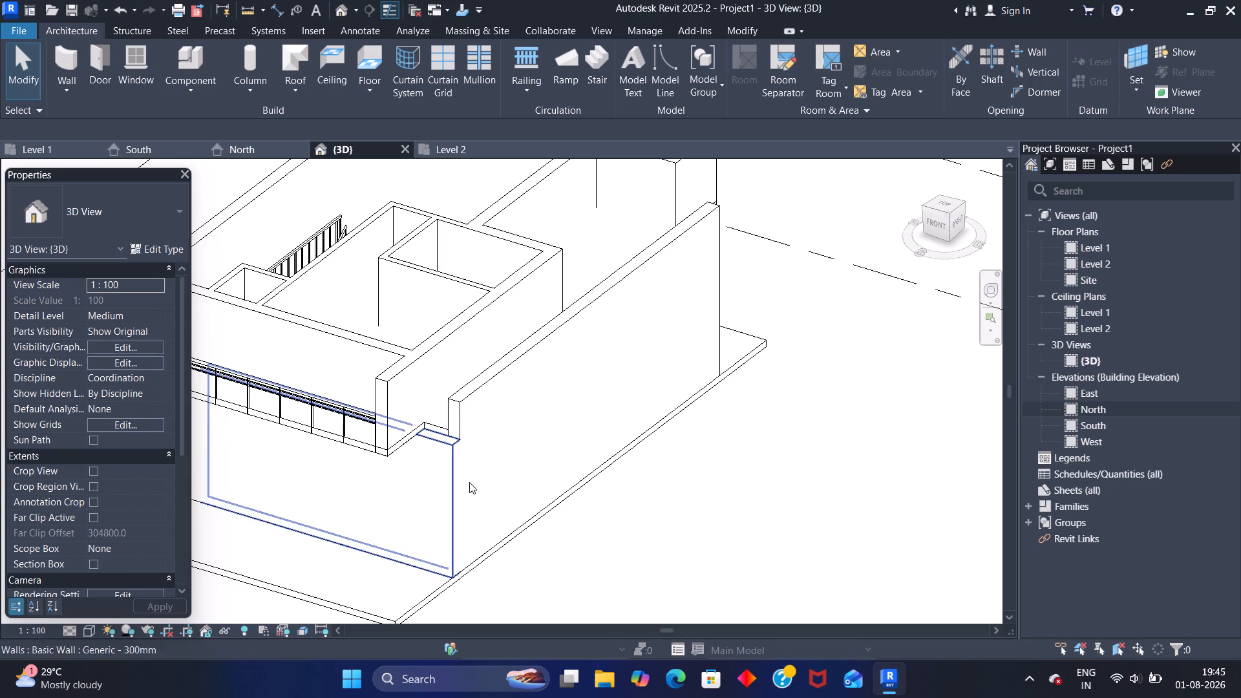
left_click(445, 466)
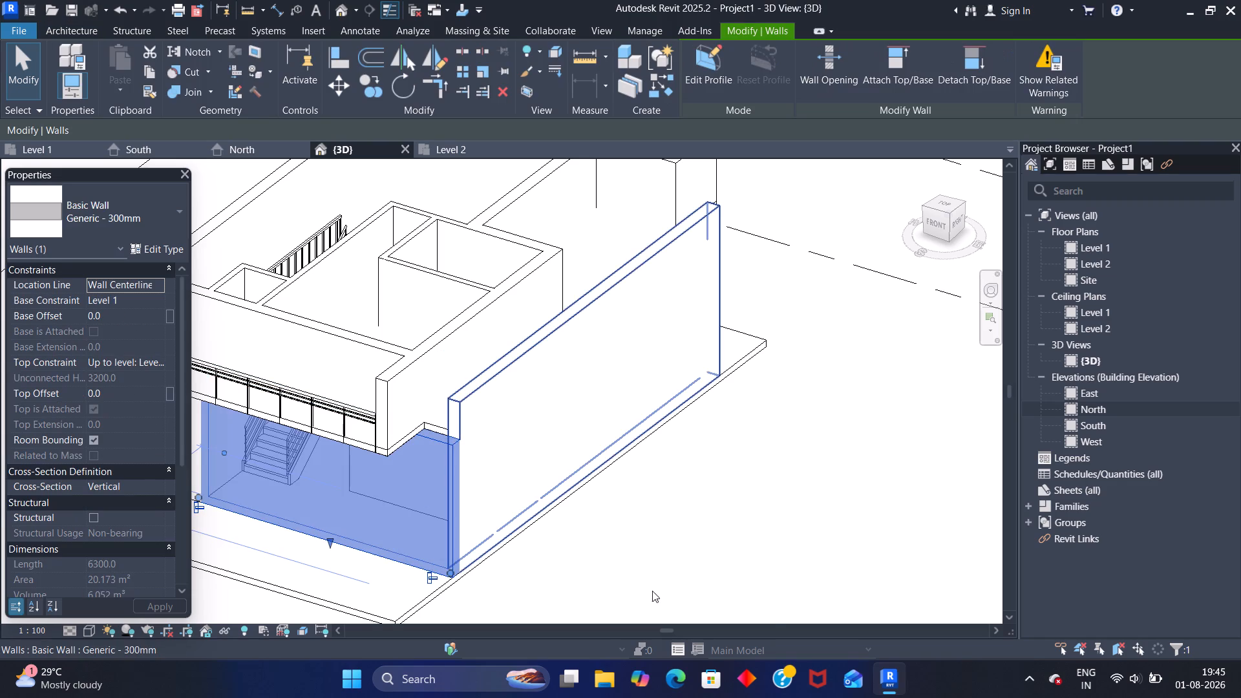
middle_click_drag(655, 512, 796, 464)
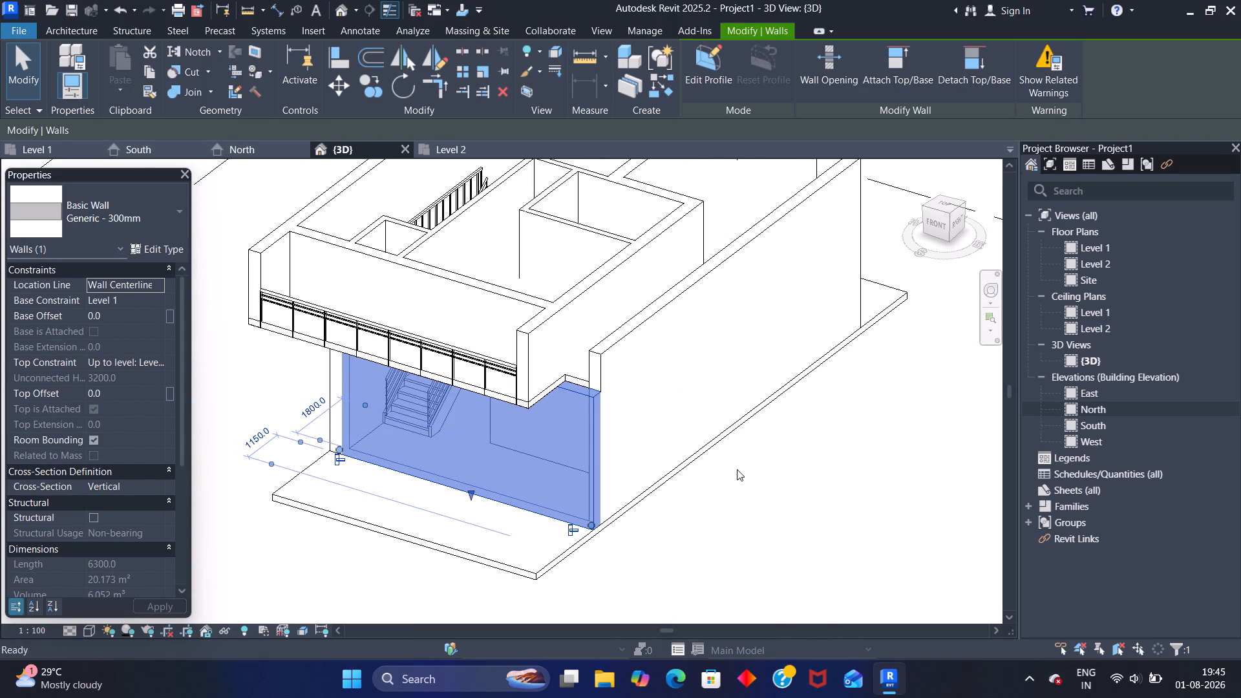
scroll(737, 467, "down", 2)
middle_click_drag(739, 473, 721, 505)
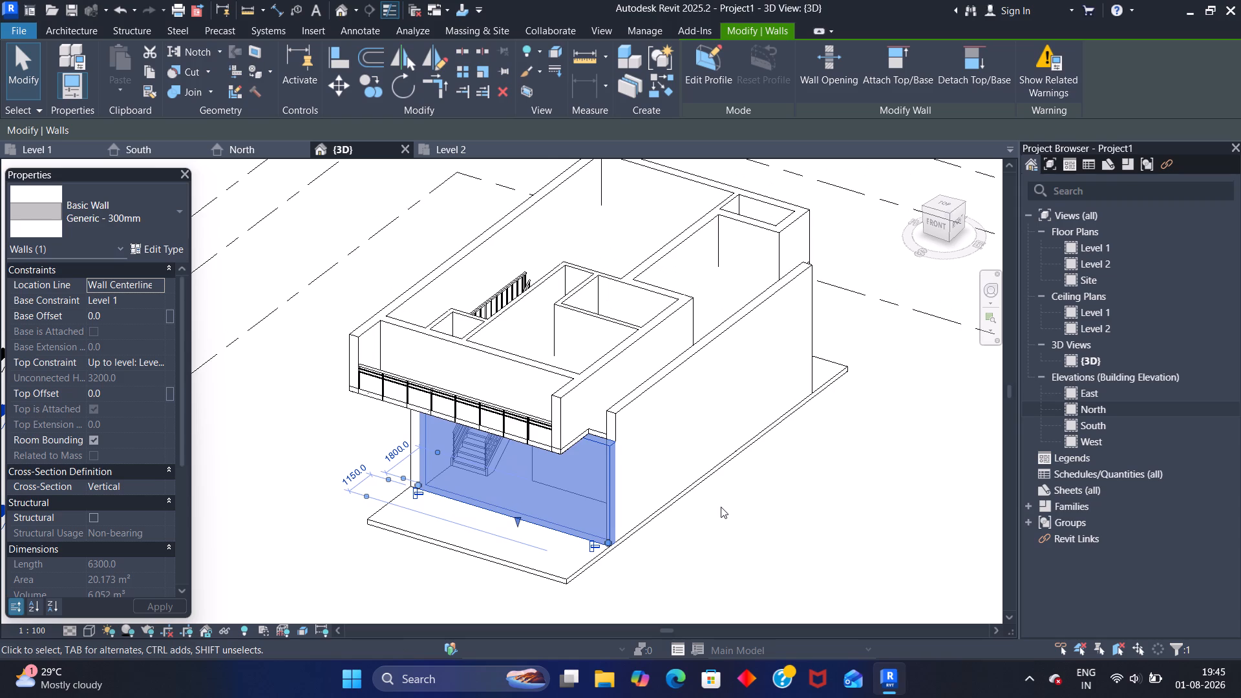
left_click(68, 152)
scroll(511, 354, "up", 1)
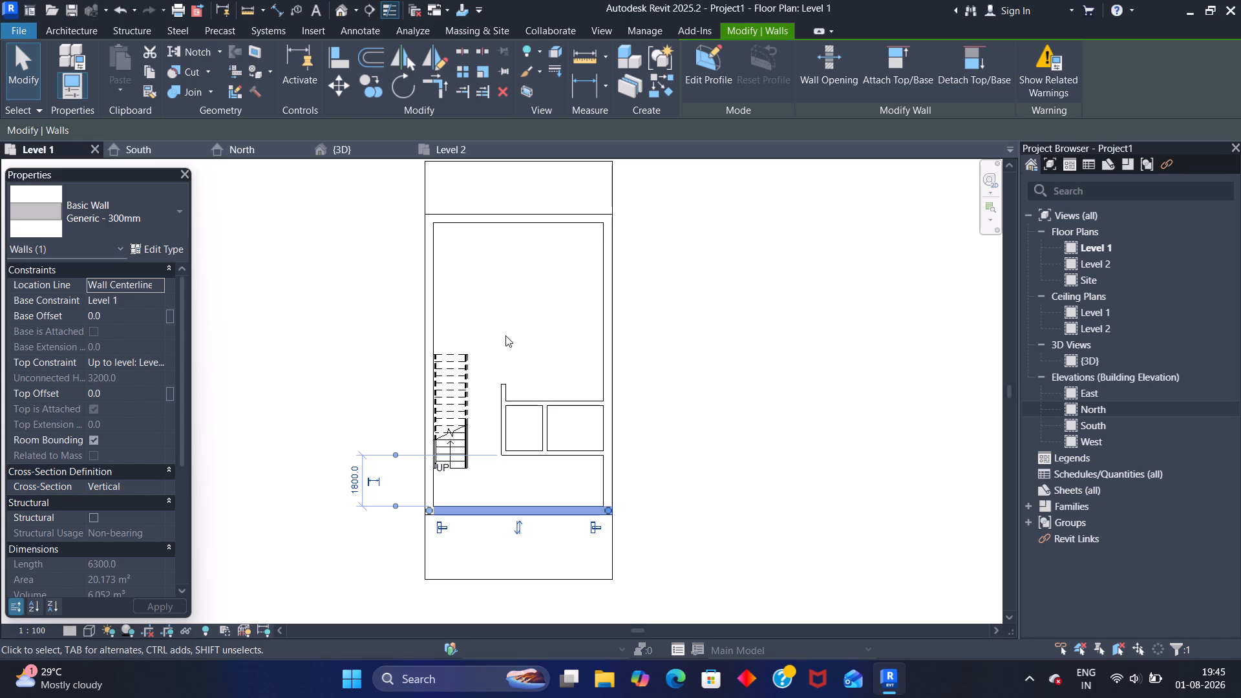
left_click(784, 363)
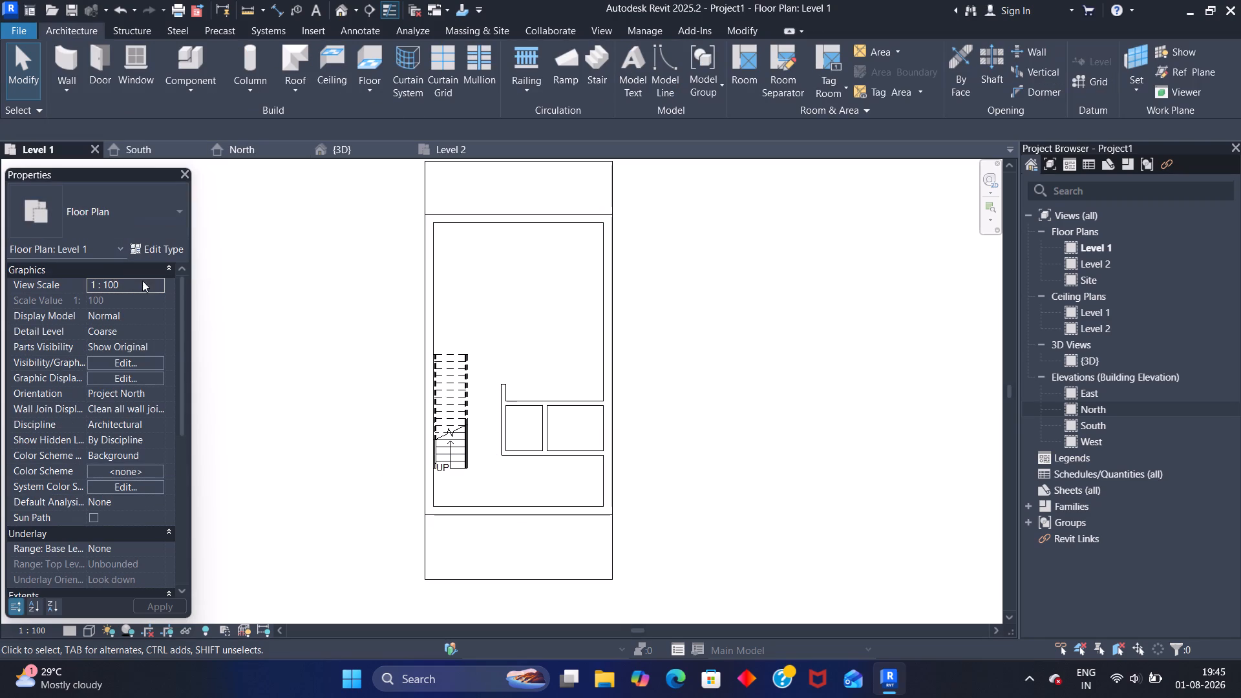
Set the Level 1 floor plan's underlay base level to Level 2.
scroll(137, 309, "down", 2)
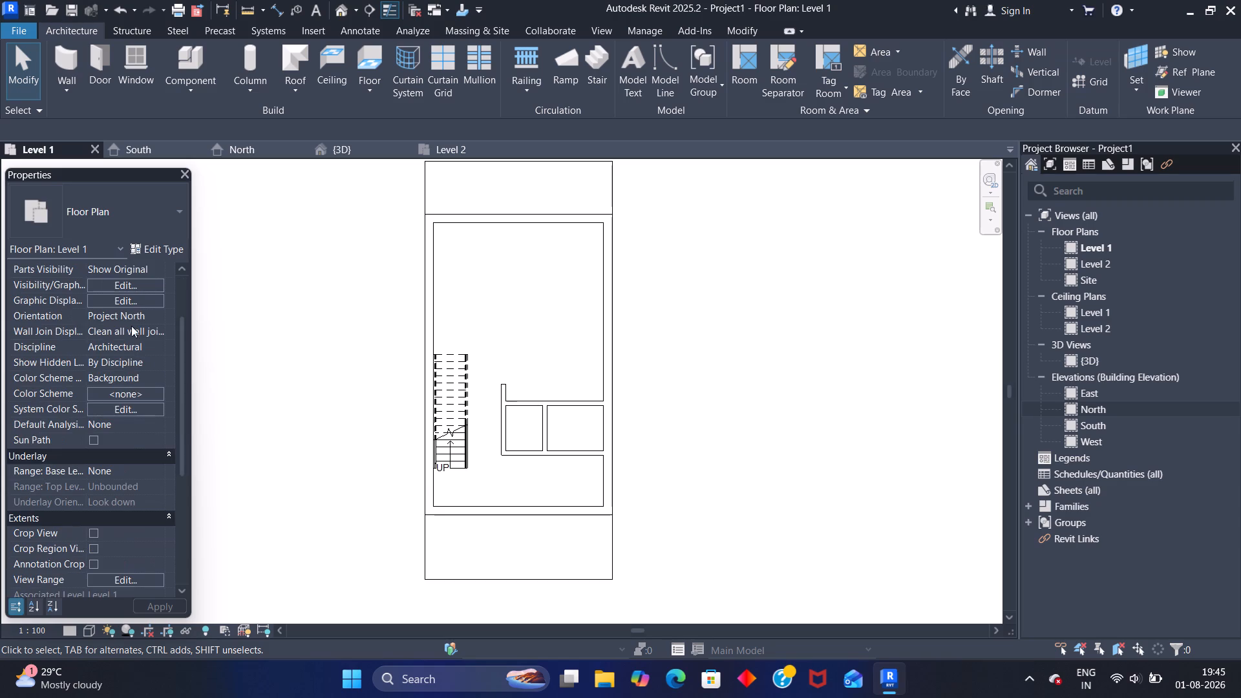
scroll(126, 352, "down", 2)
left_click(130, 375)
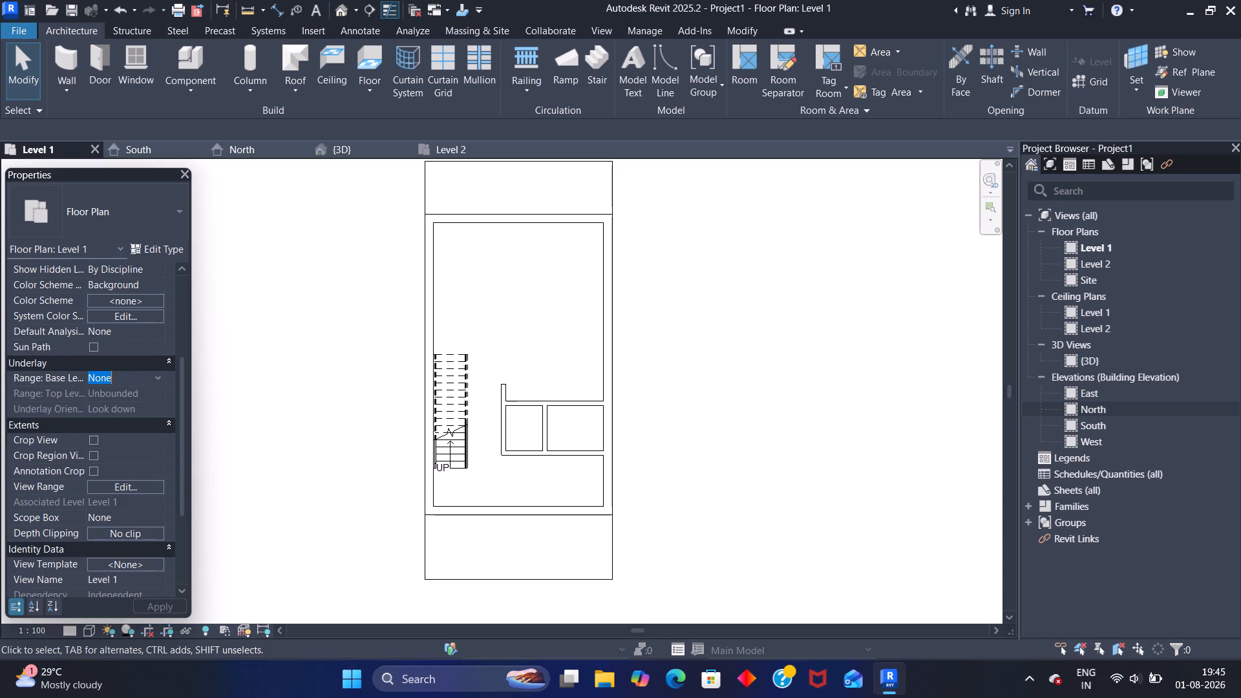
left_click(158, 377)
double_click(158, 377)
left_click(148, 417)
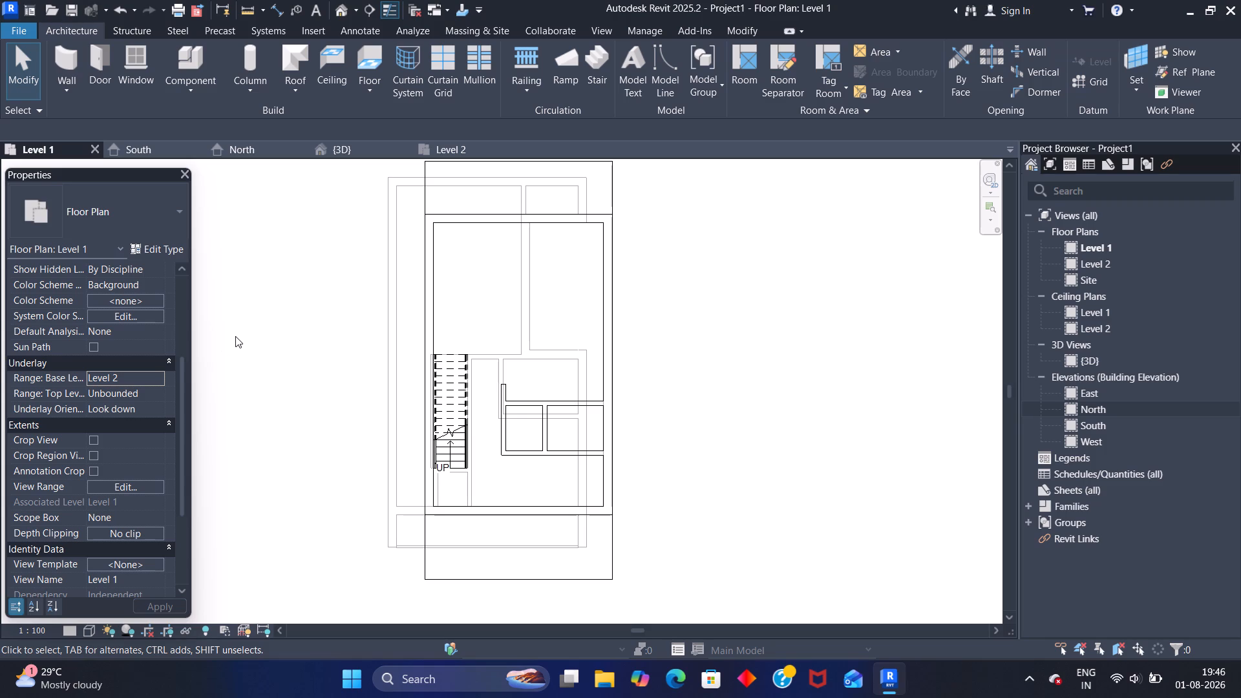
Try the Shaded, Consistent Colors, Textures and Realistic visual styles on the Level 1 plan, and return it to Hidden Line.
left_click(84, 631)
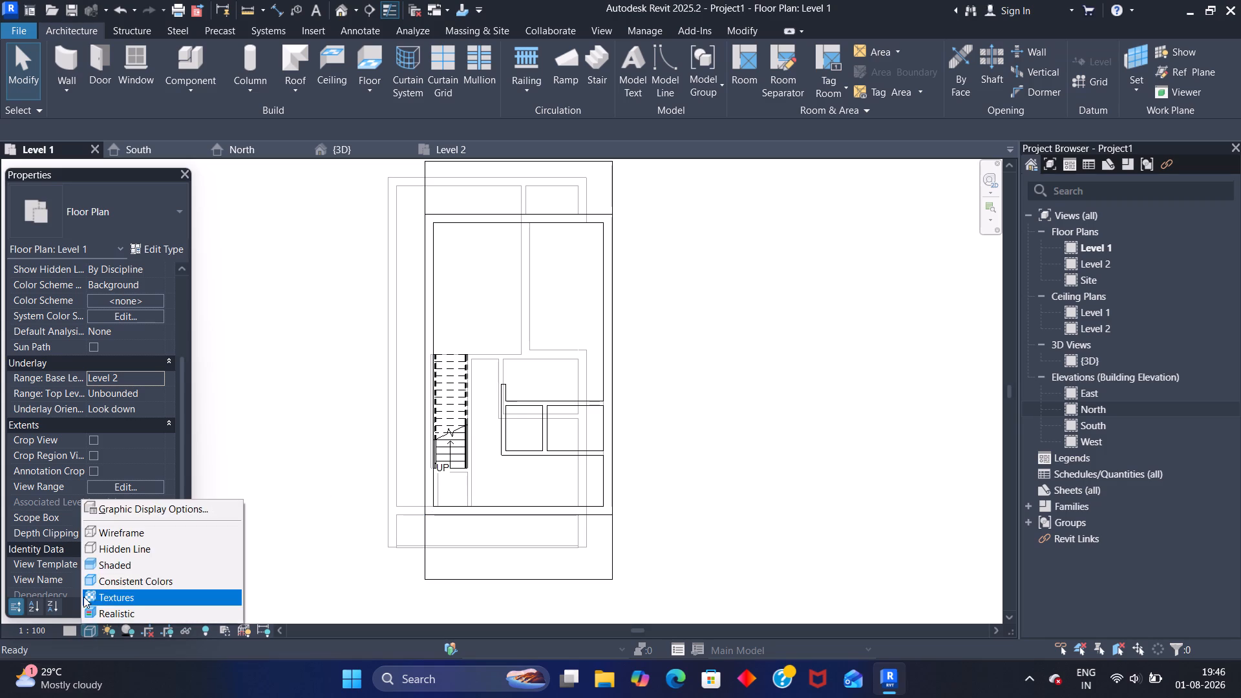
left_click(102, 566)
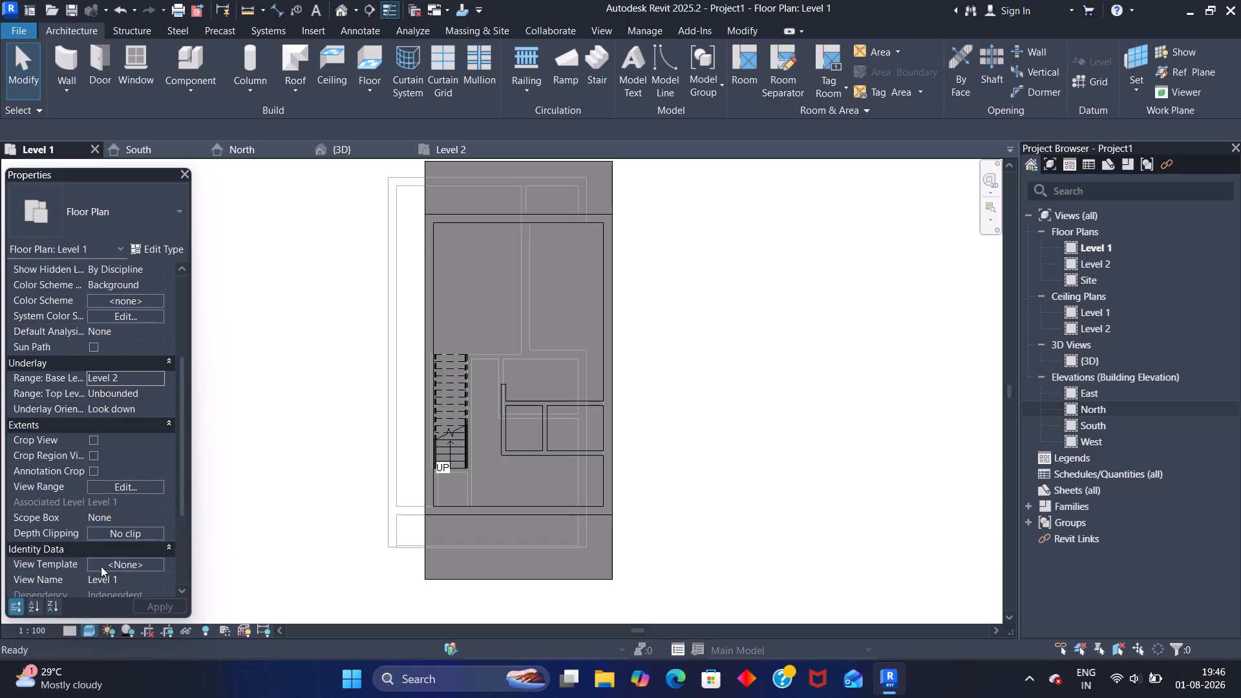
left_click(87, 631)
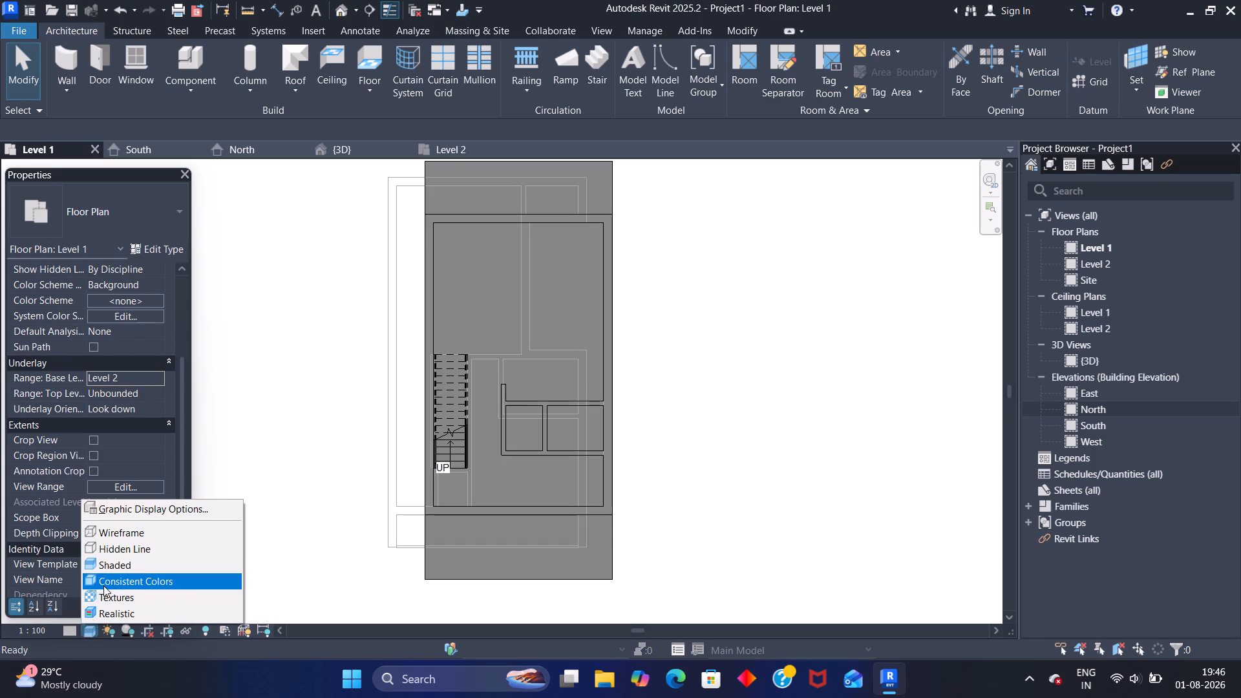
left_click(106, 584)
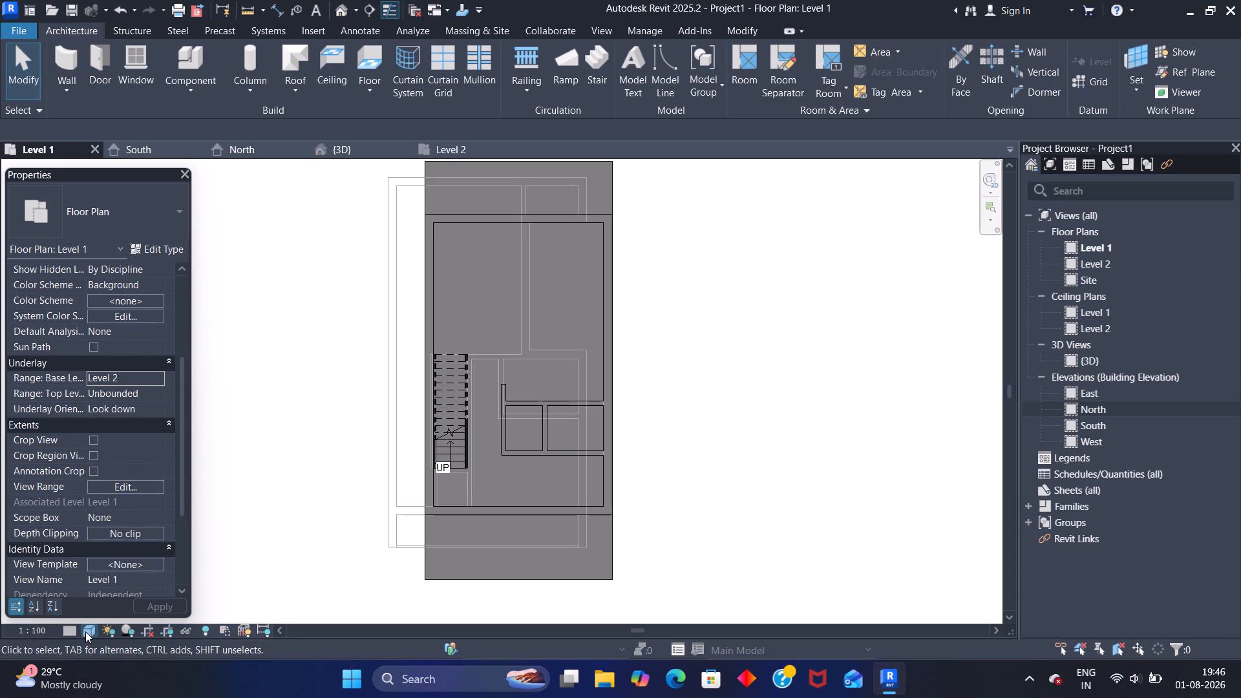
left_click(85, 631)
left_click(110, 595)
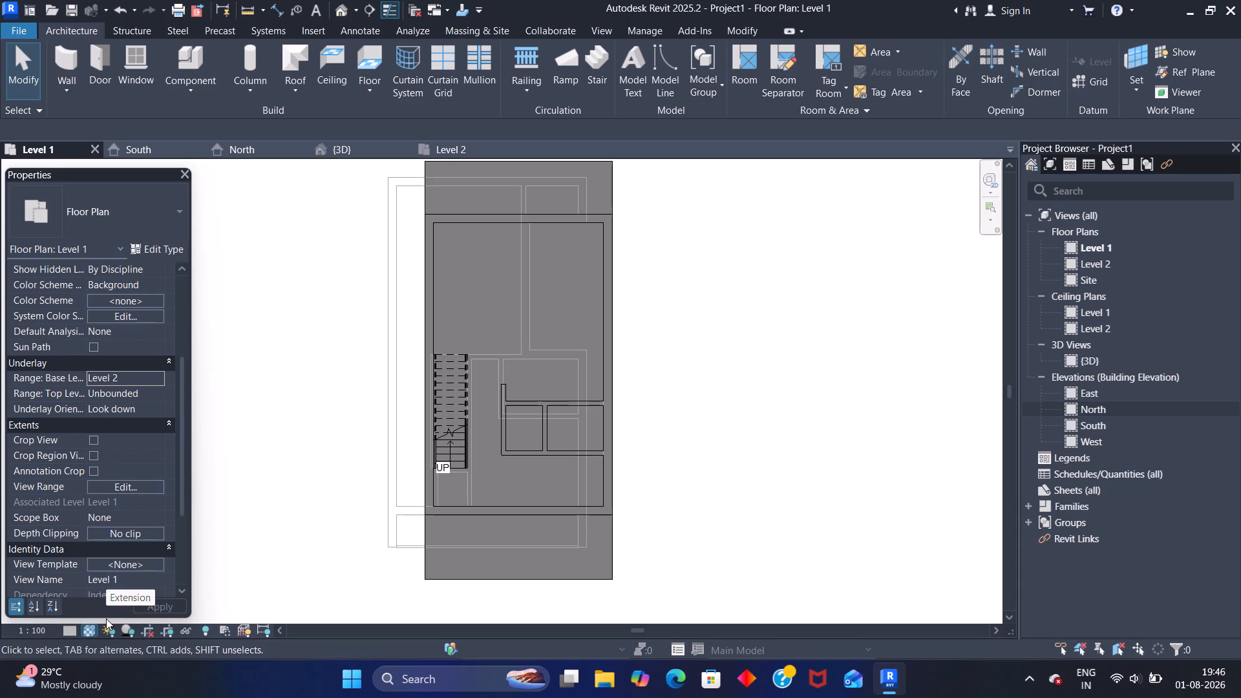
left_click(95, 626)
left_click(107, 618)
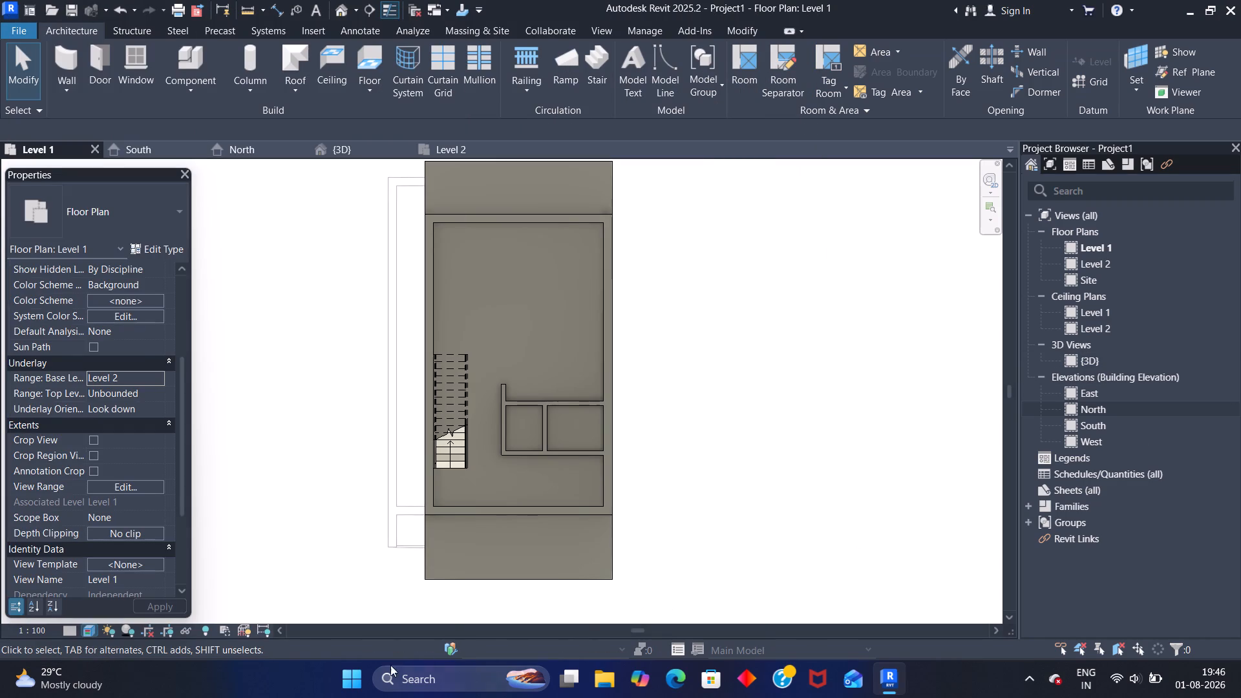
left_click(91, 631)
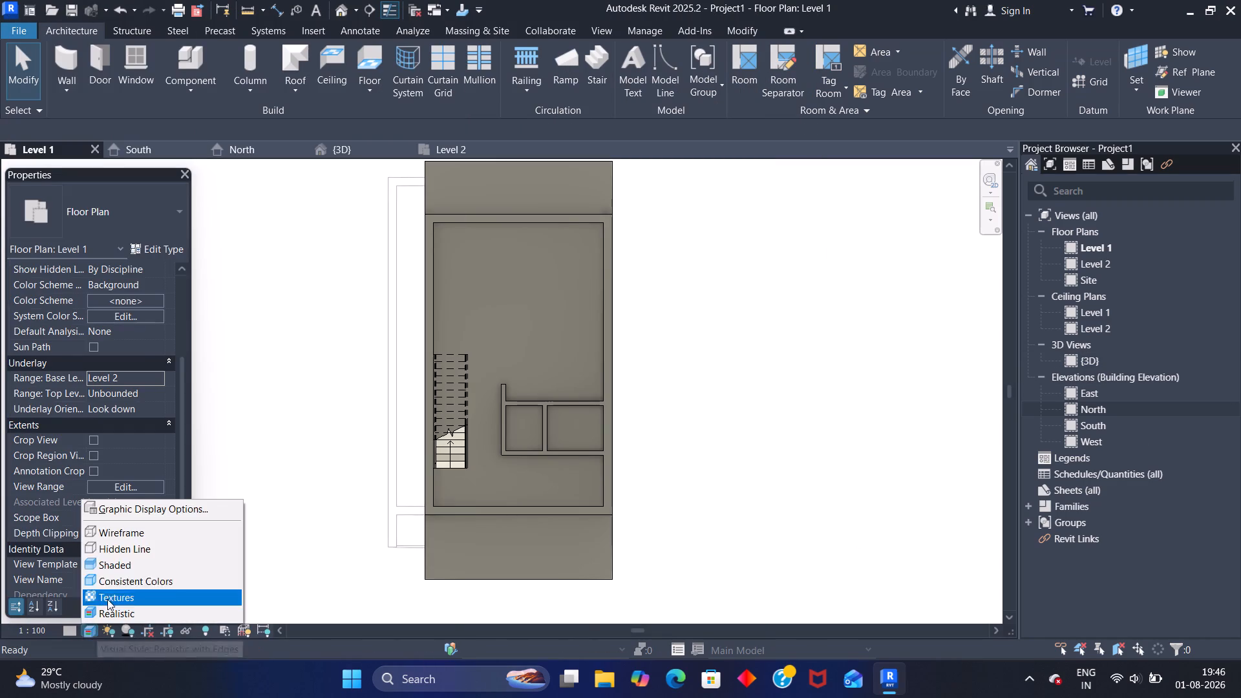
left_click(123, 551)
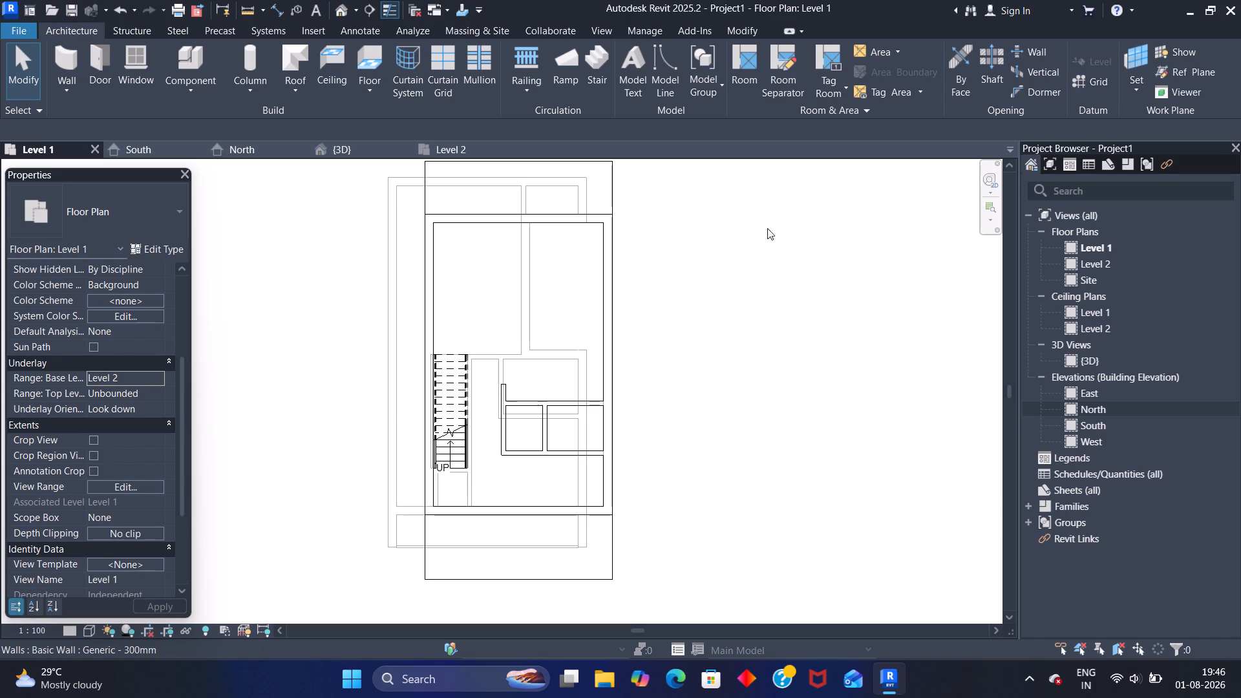
Start the Split Element tool in the Level 1 floor plan for dividing a ground-floor wall.
left_click(738, 26)
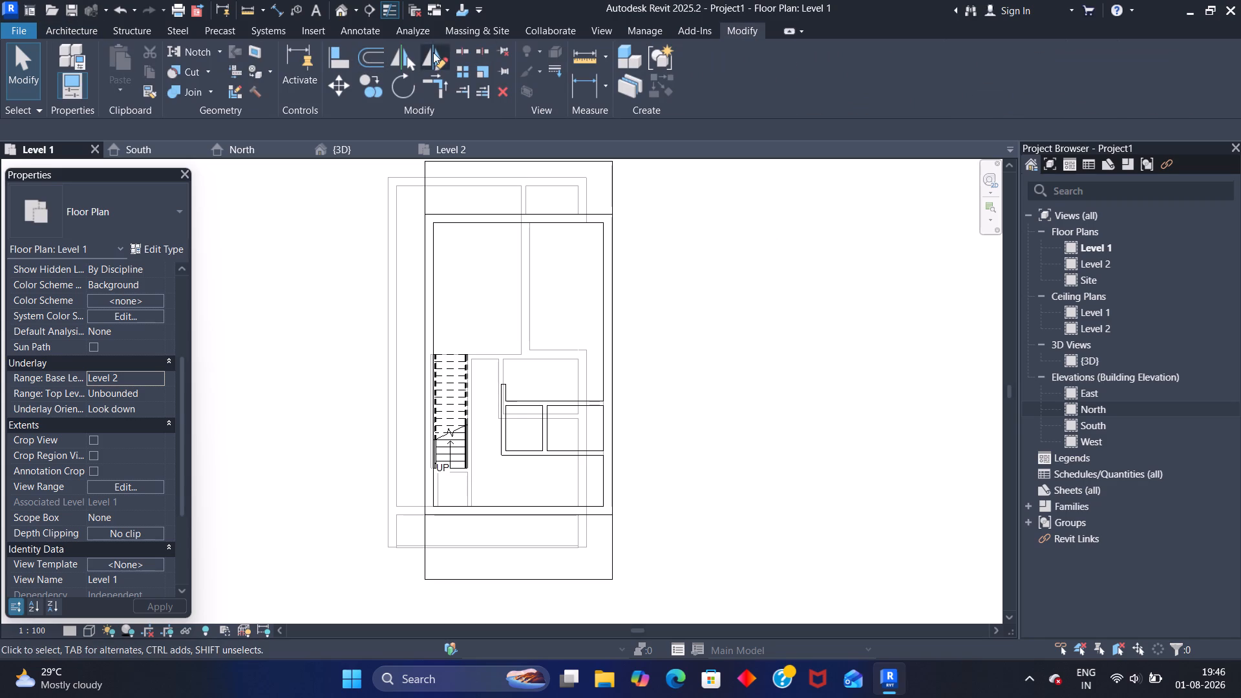
left_click(458, 49)
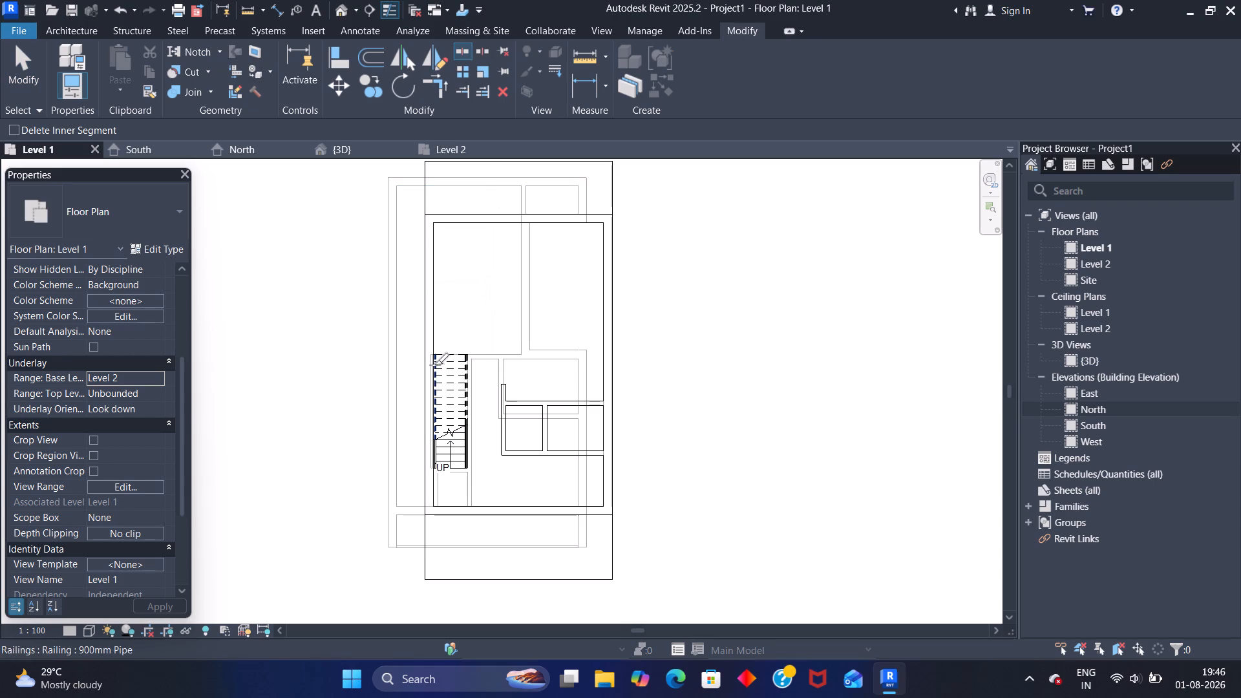
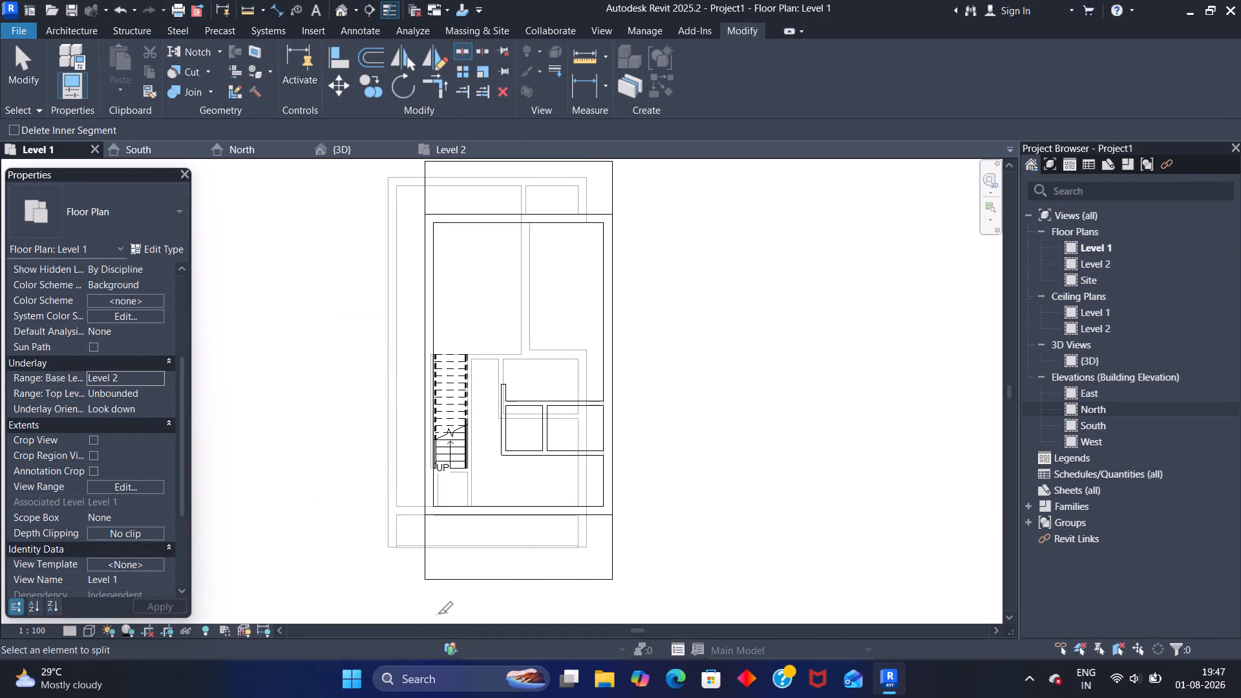
Split the front ground-floor wall at the Level 2 east wall's outer face, 900 mm from its east end, and detach the missed targets.
scroll(549, 533, "up", 10)
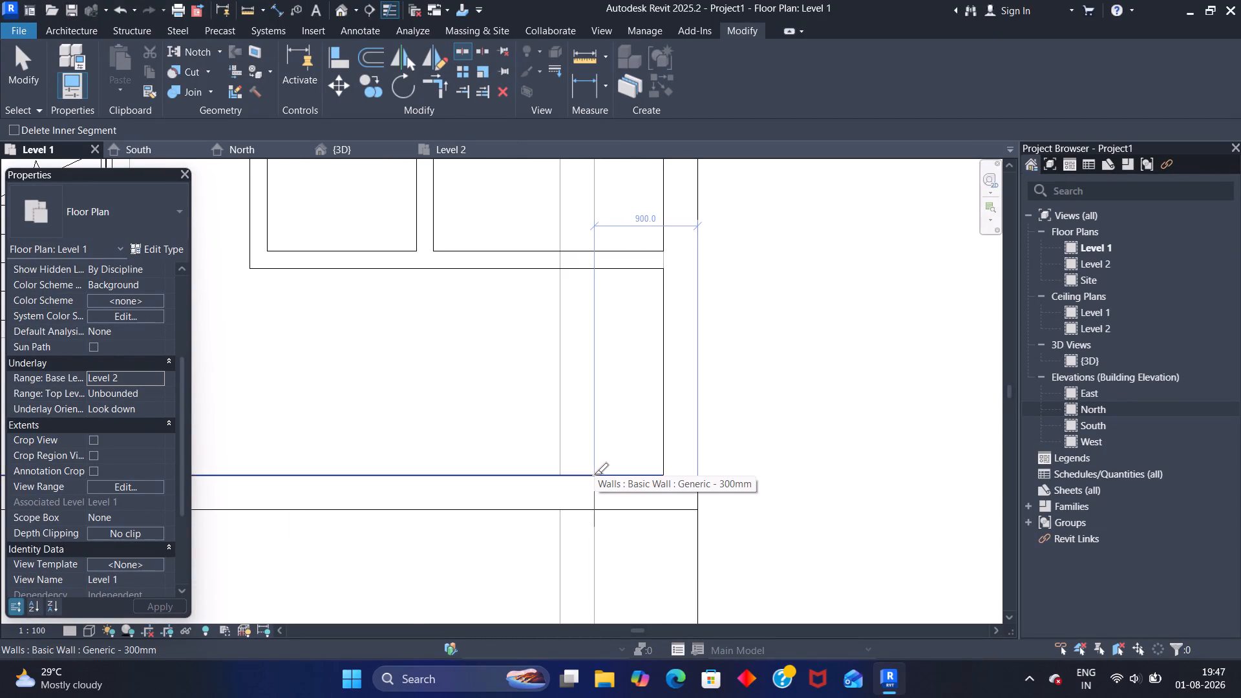
left_click(594, 474)
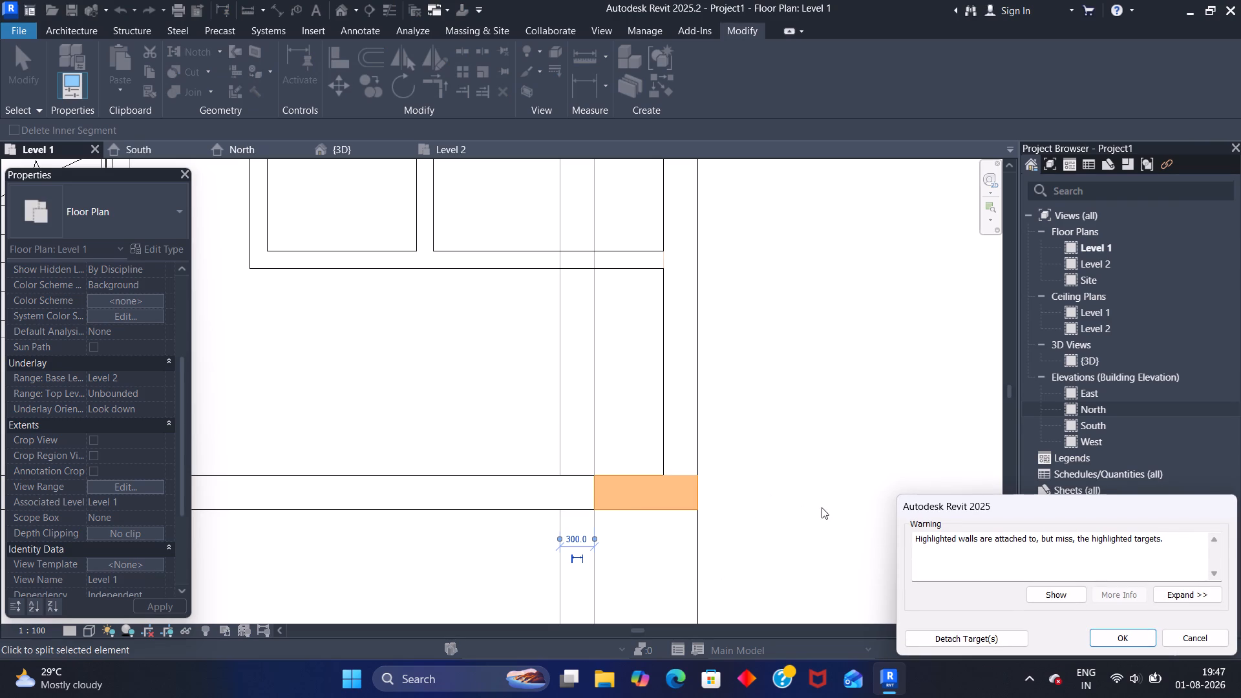
left_click_drag(999, 503, 377, 165)
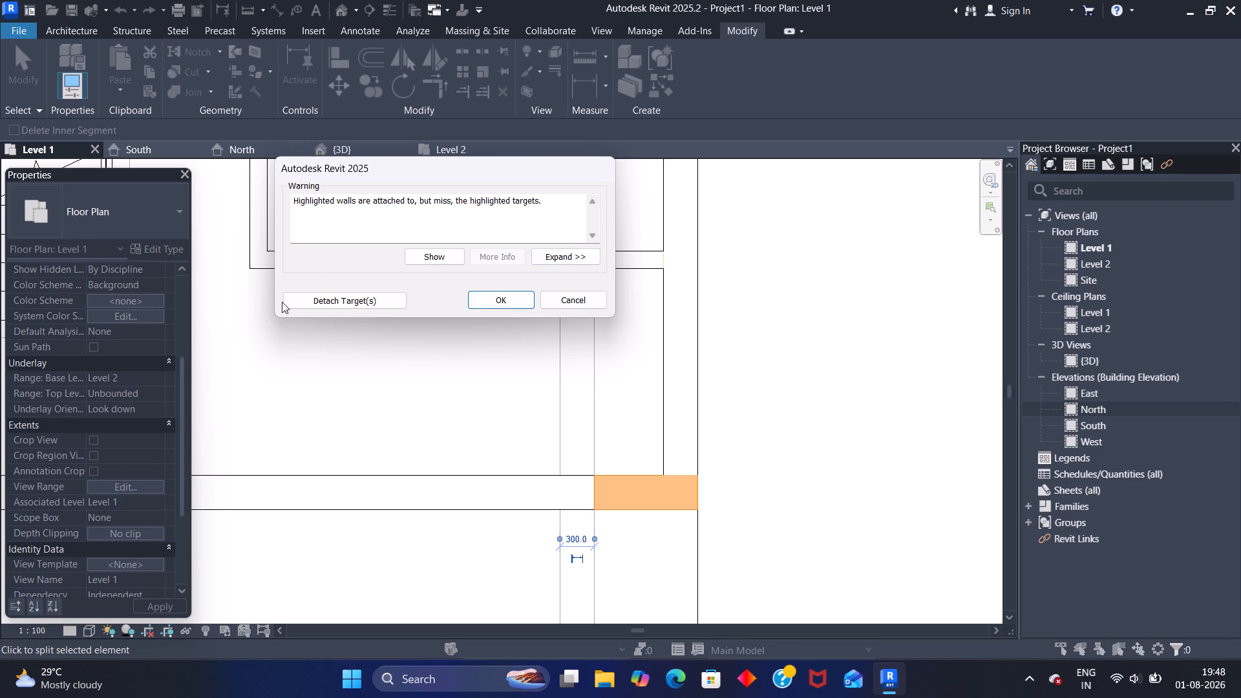
left_click(308, 301)
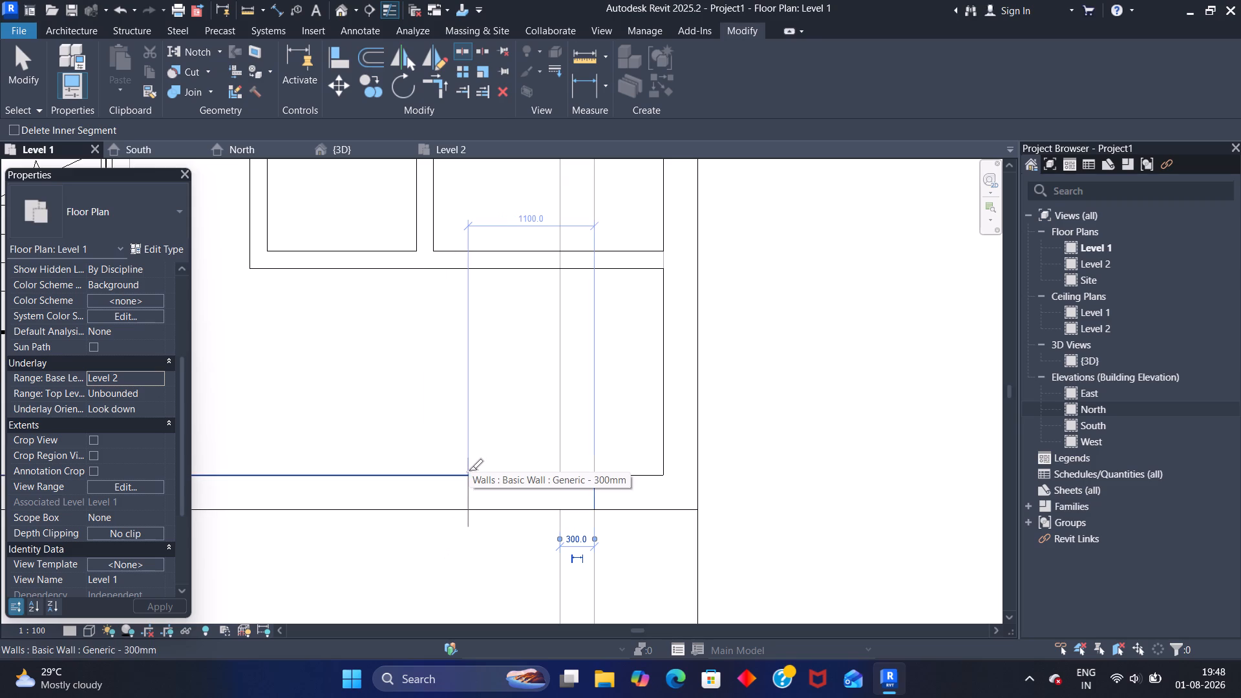
Split the rear ground-floor wall at the Level 2 east wall's outer face, 600 mm from the east wall's inner face, detaching the missed targets.
scroll(476, 387, "down", 9)
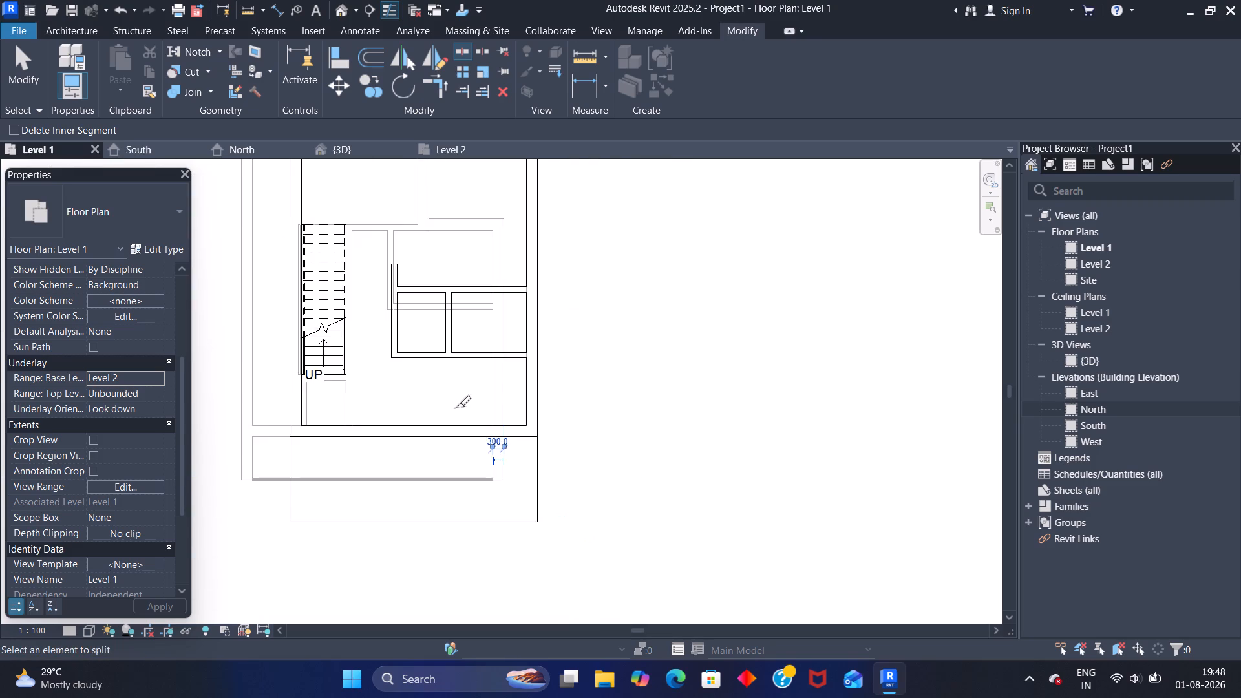
middle_click_drag(577, 392, 591, 490)
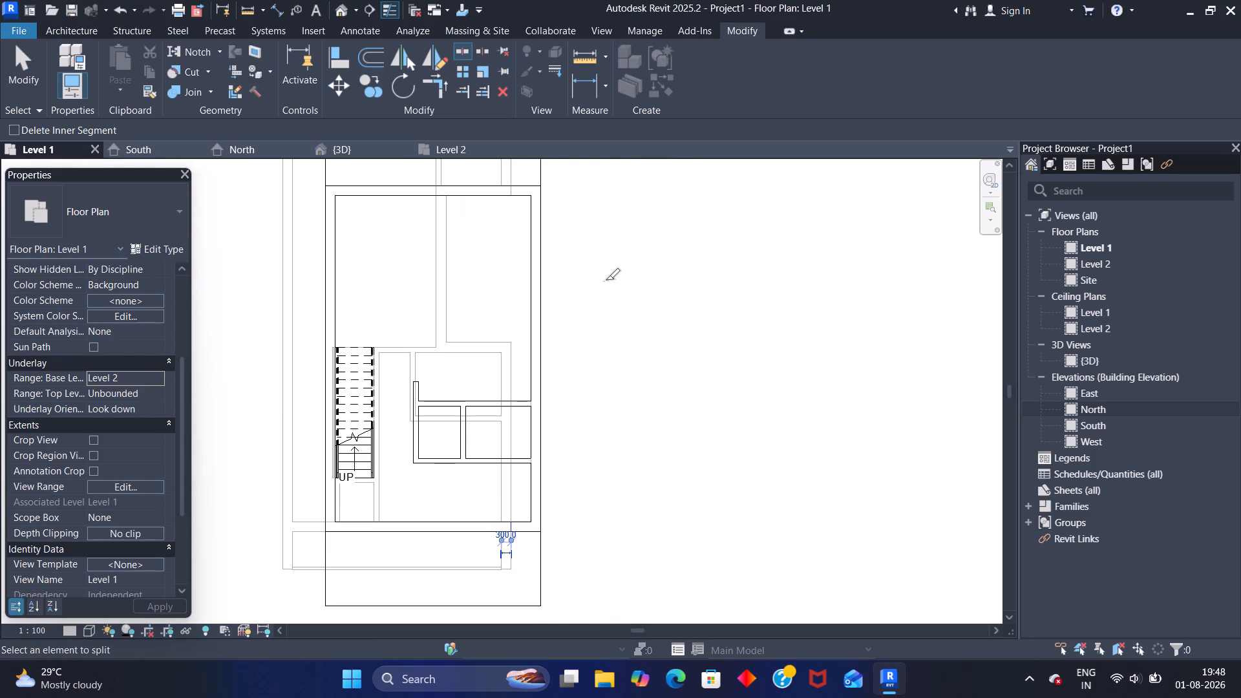
middle_click_drag(606, 284, 600, 438)
scroll(514, 340, "up", 12)
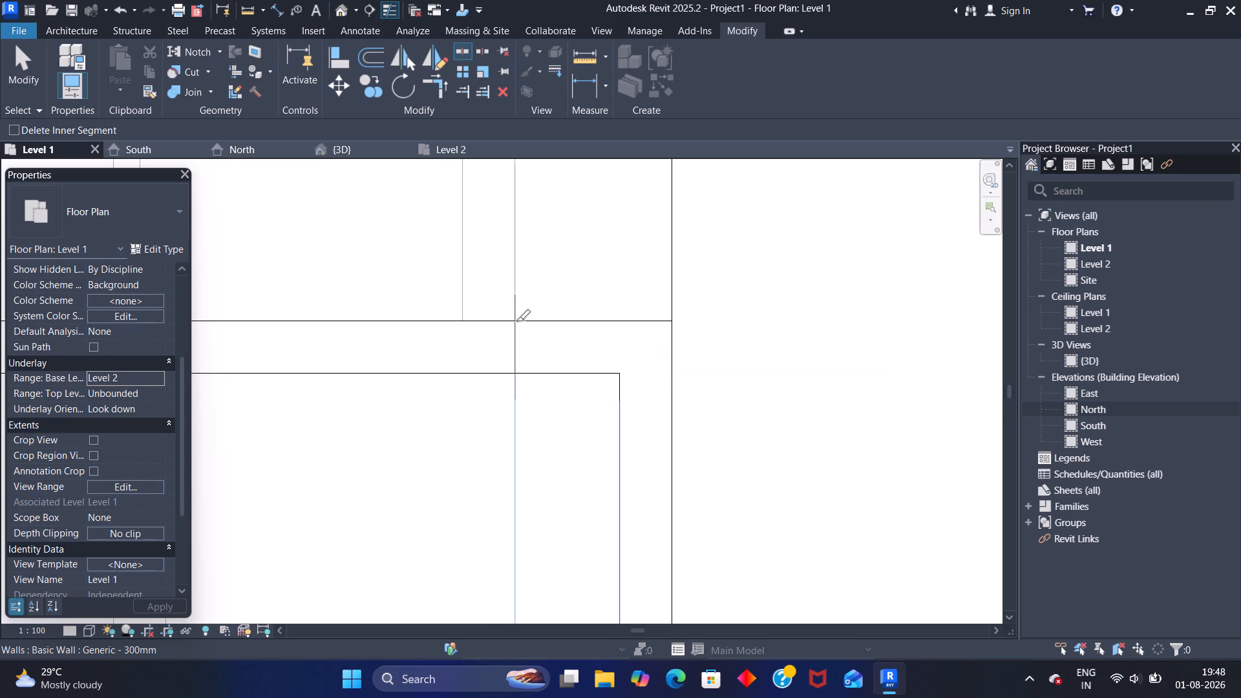
left_click(515, 321)
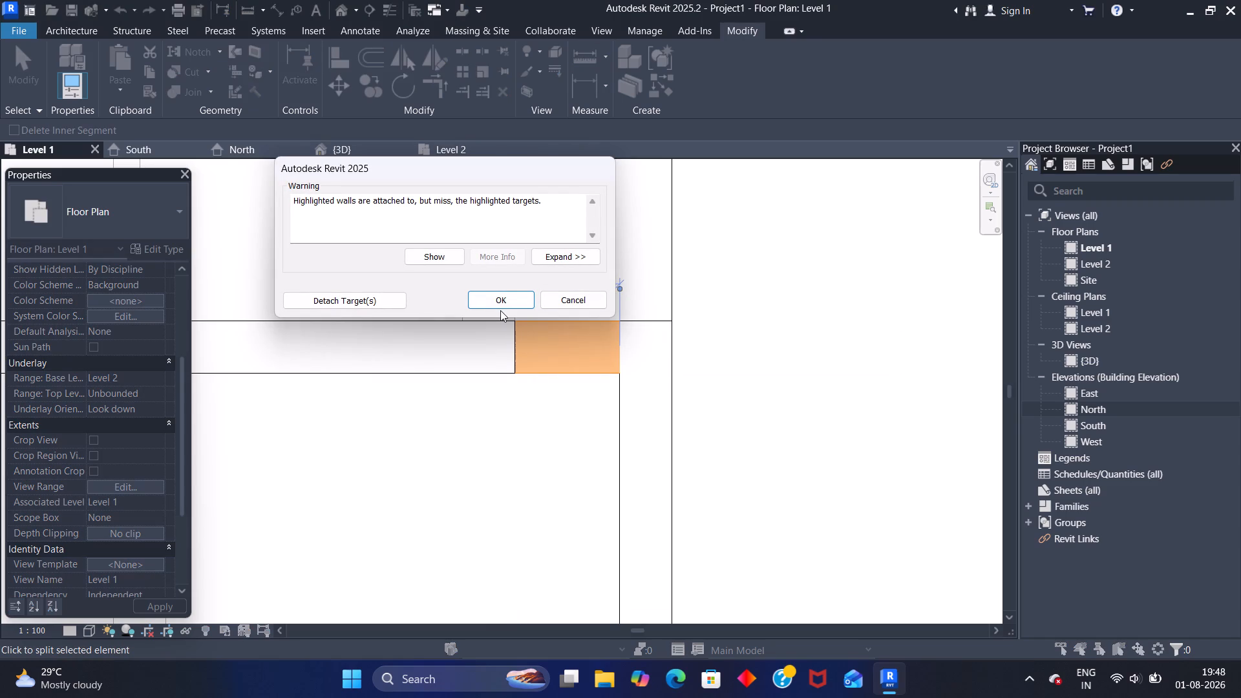
left_click(359, 299)
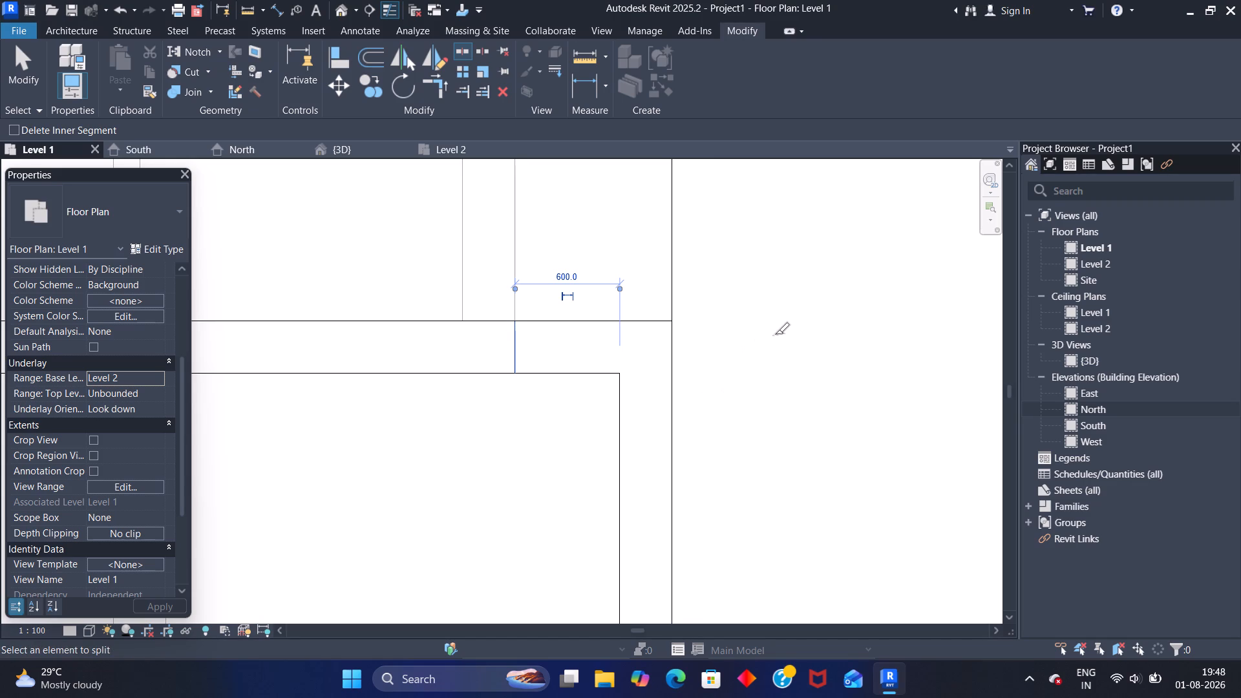
key("Escape")
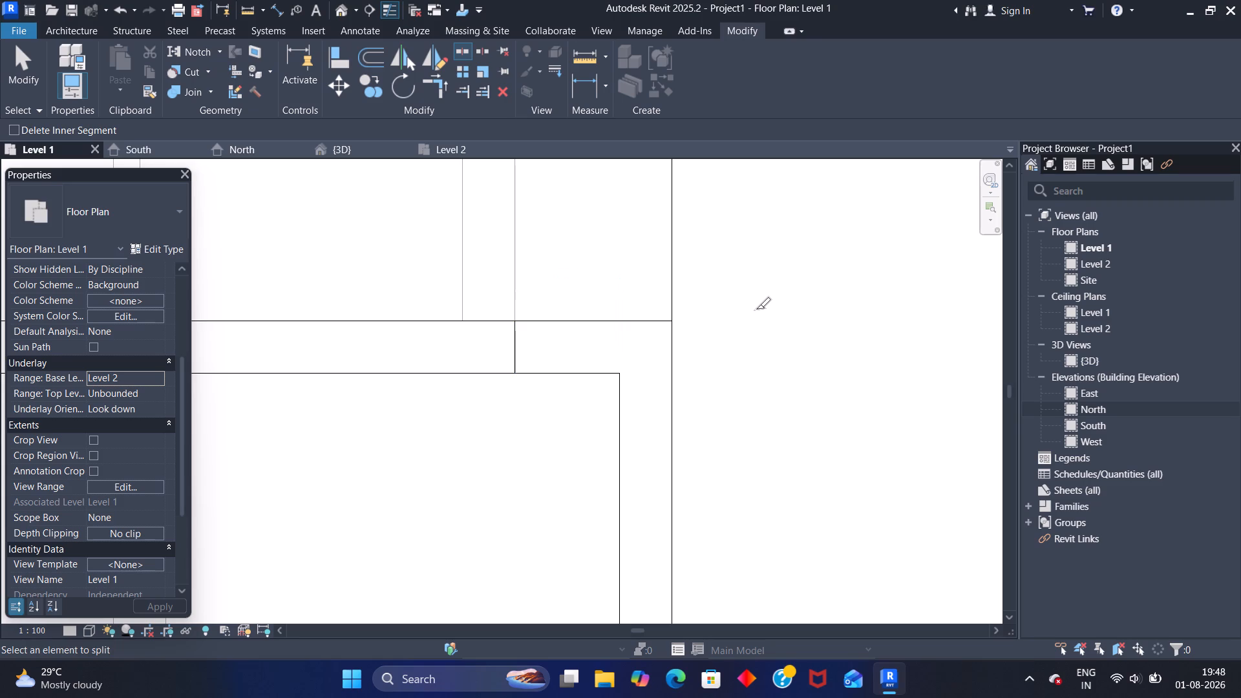
key("Escape")
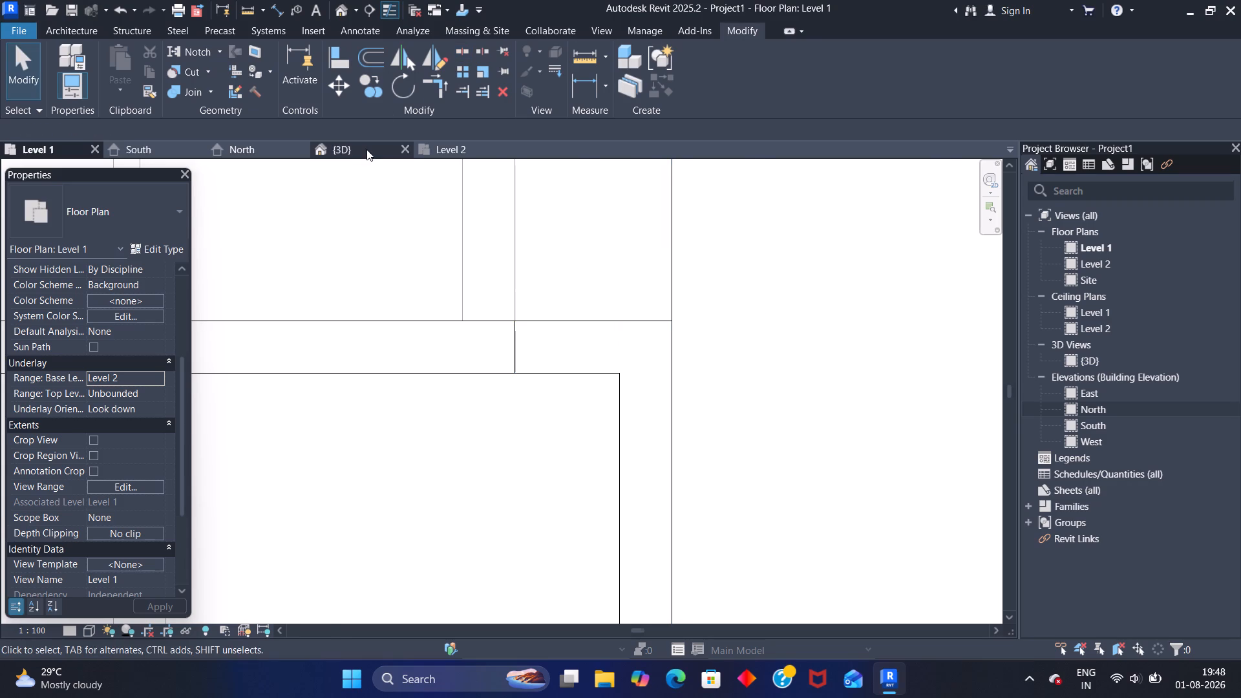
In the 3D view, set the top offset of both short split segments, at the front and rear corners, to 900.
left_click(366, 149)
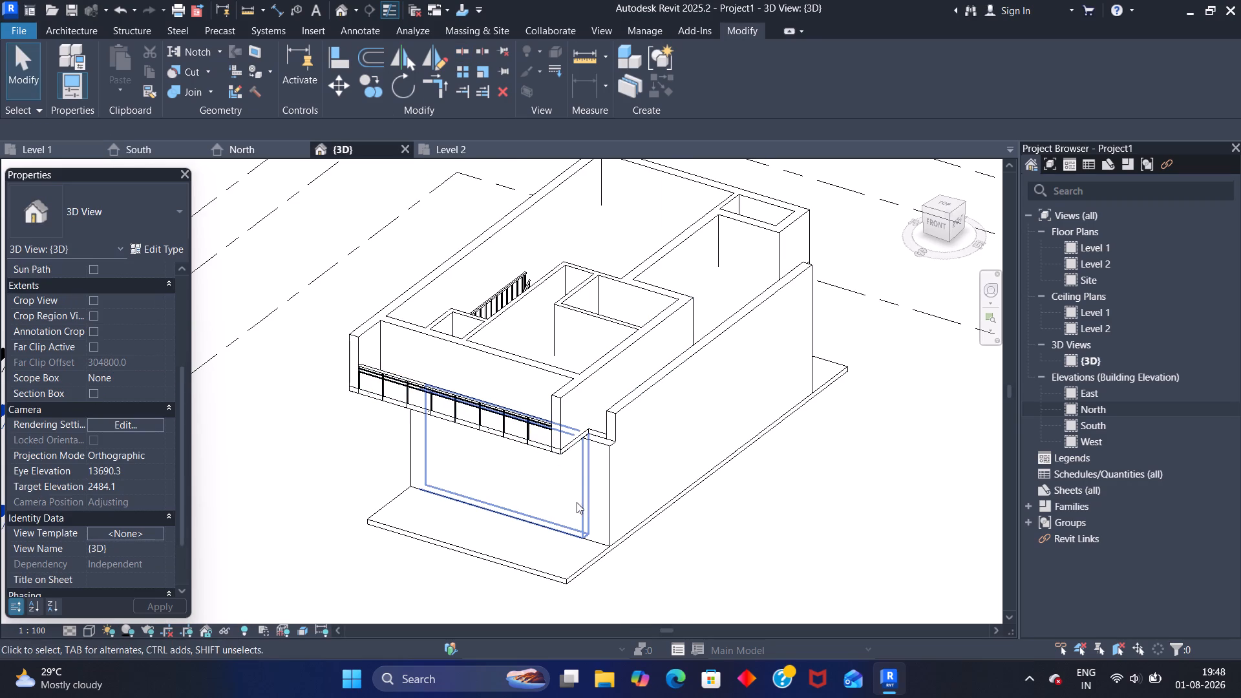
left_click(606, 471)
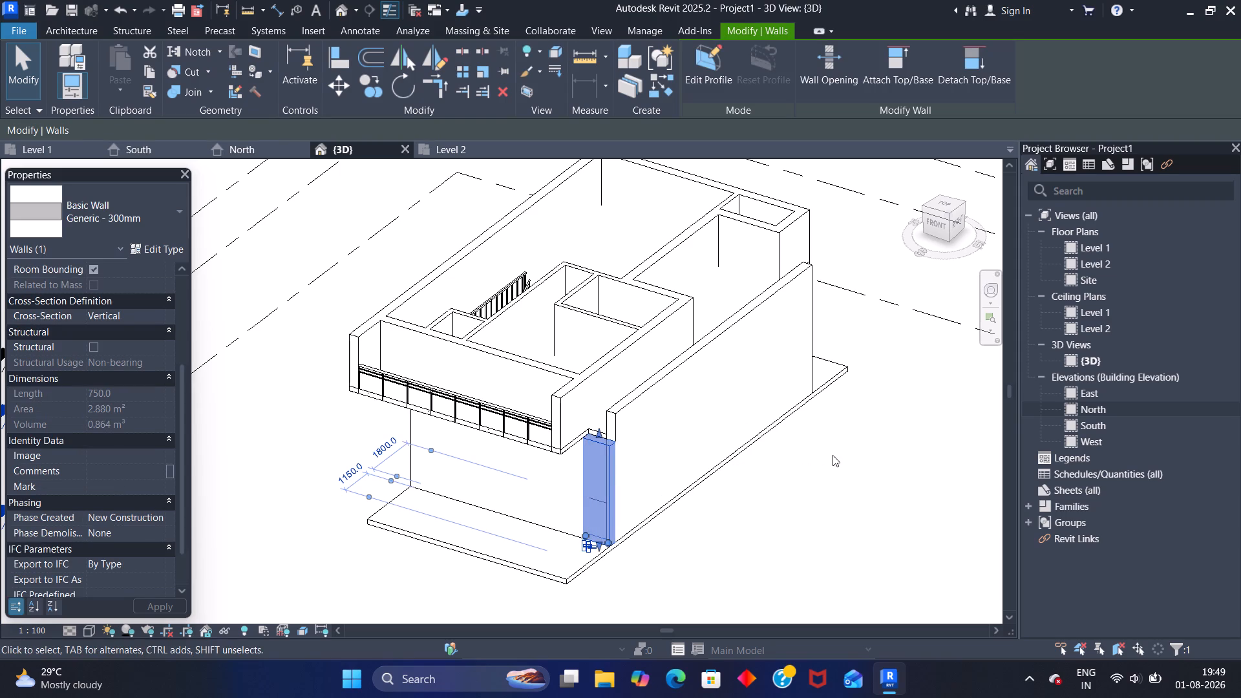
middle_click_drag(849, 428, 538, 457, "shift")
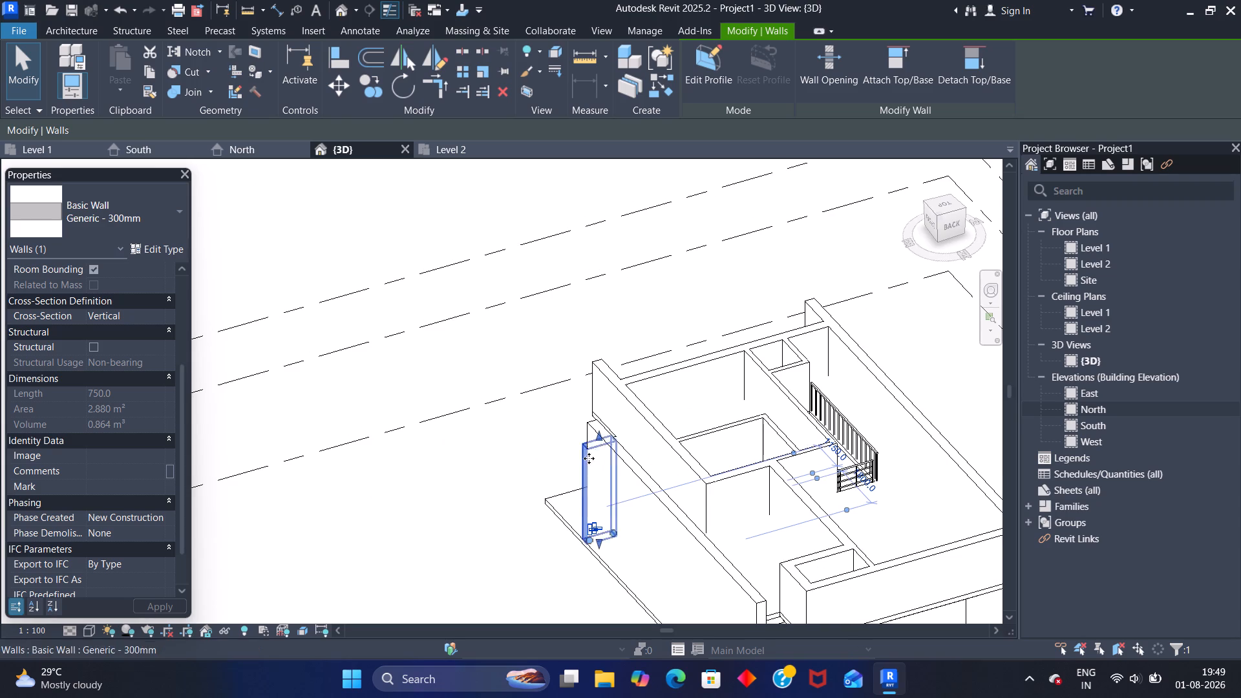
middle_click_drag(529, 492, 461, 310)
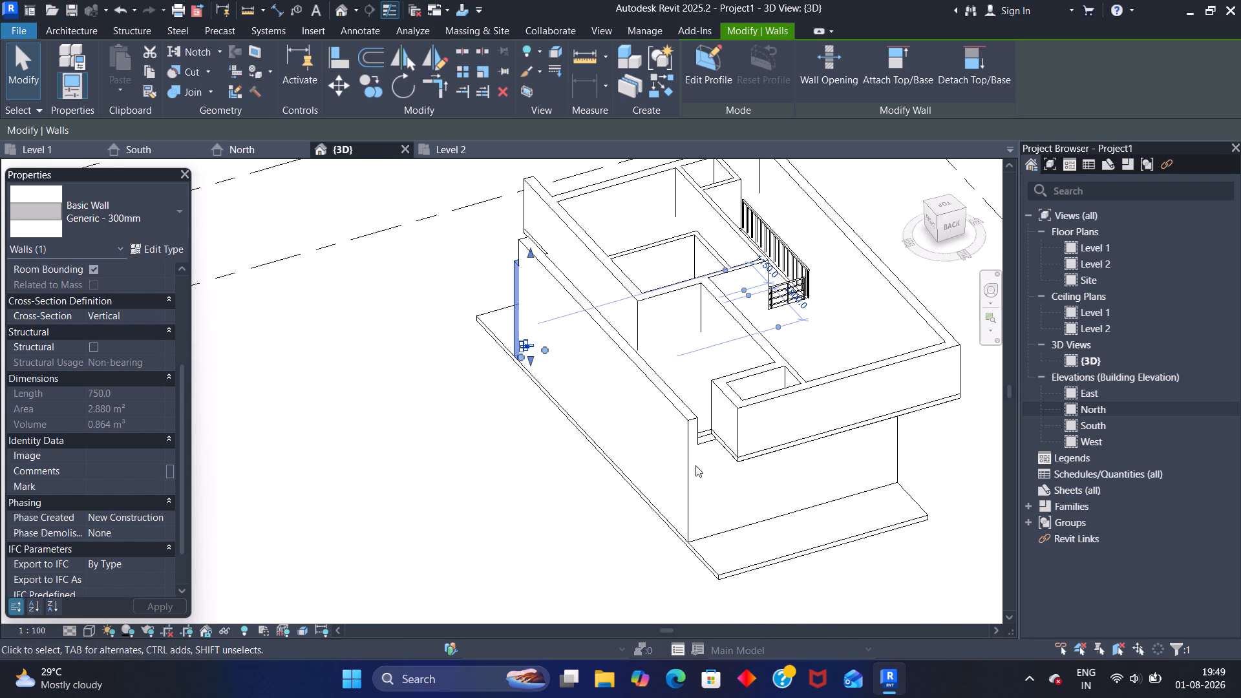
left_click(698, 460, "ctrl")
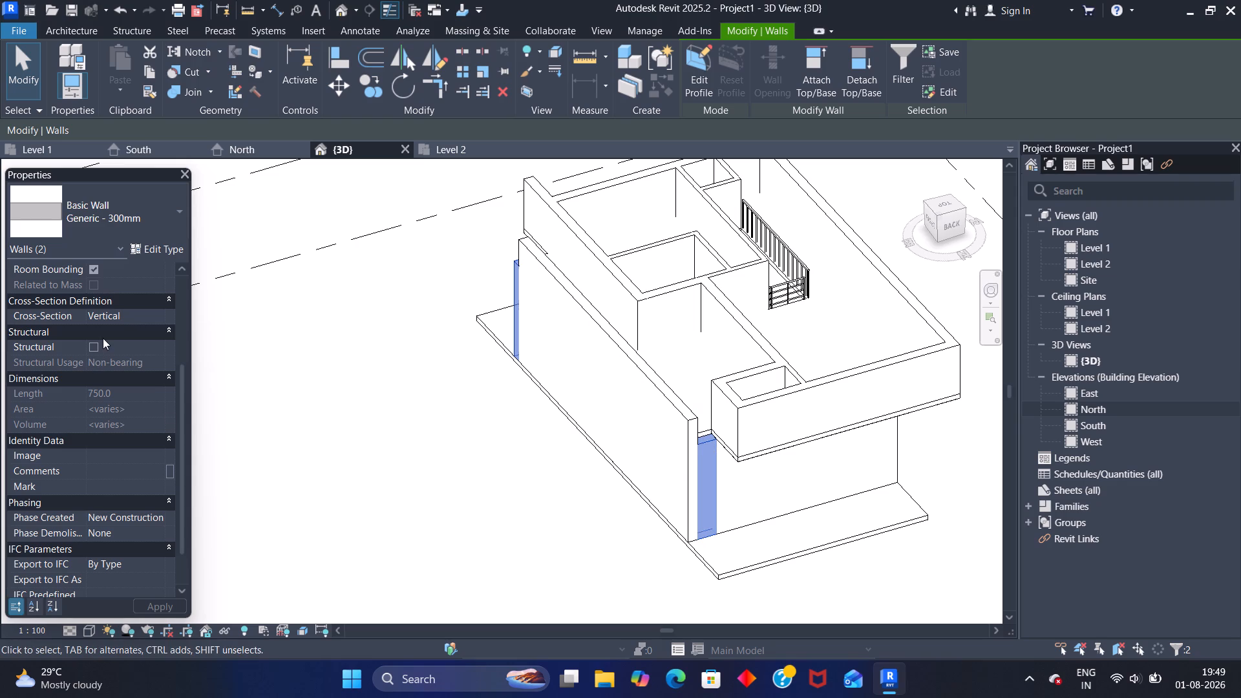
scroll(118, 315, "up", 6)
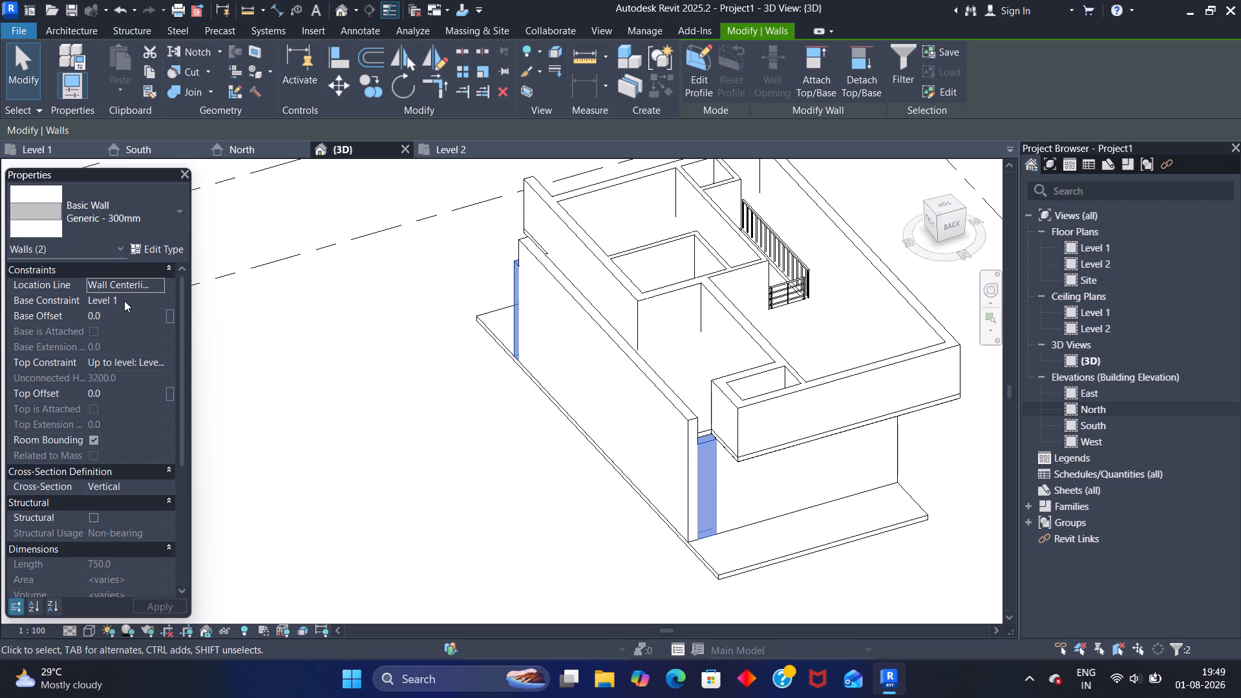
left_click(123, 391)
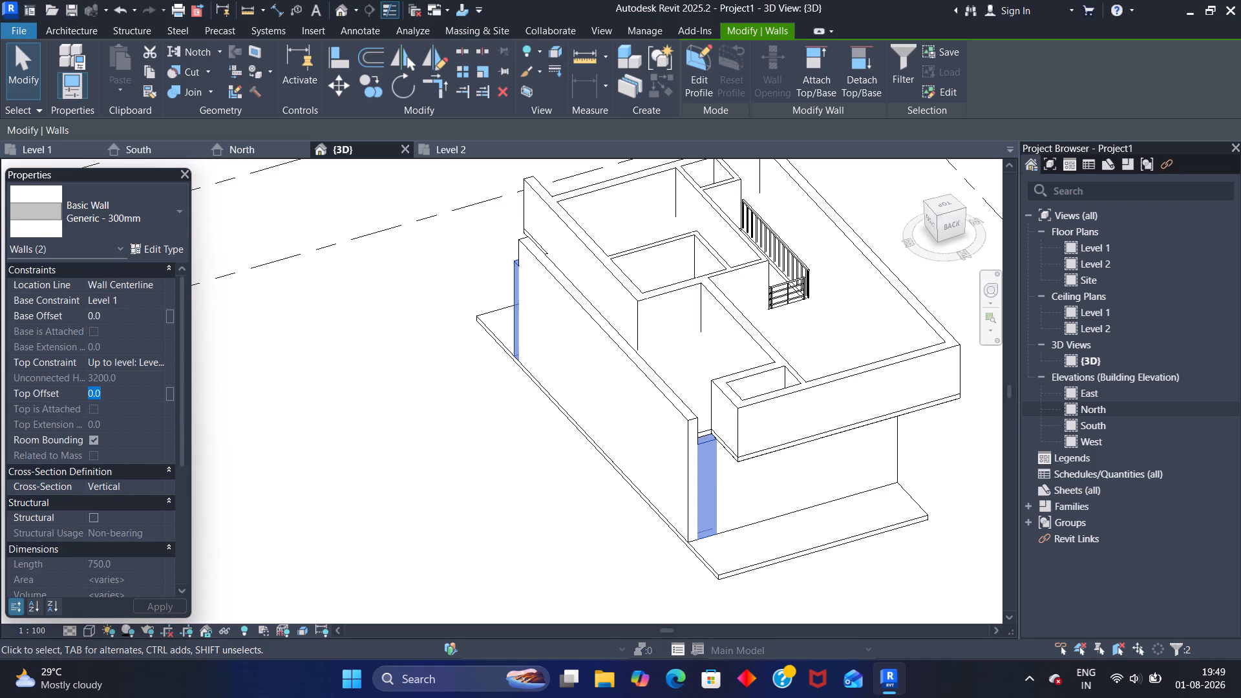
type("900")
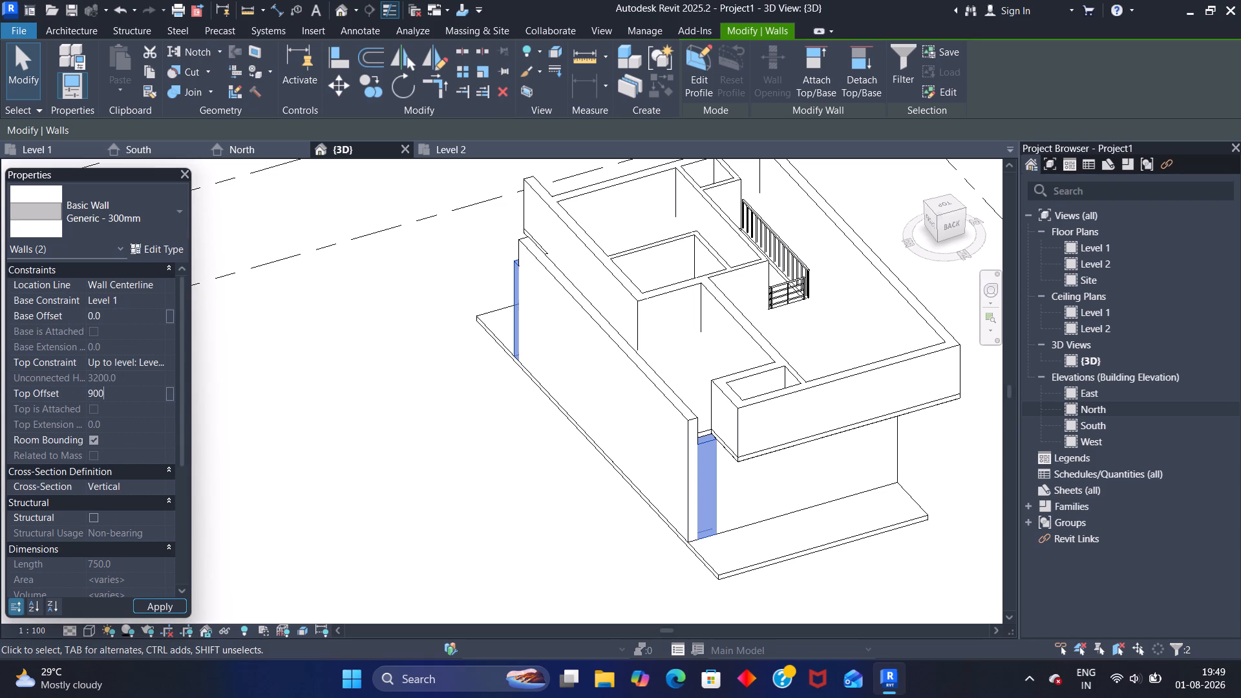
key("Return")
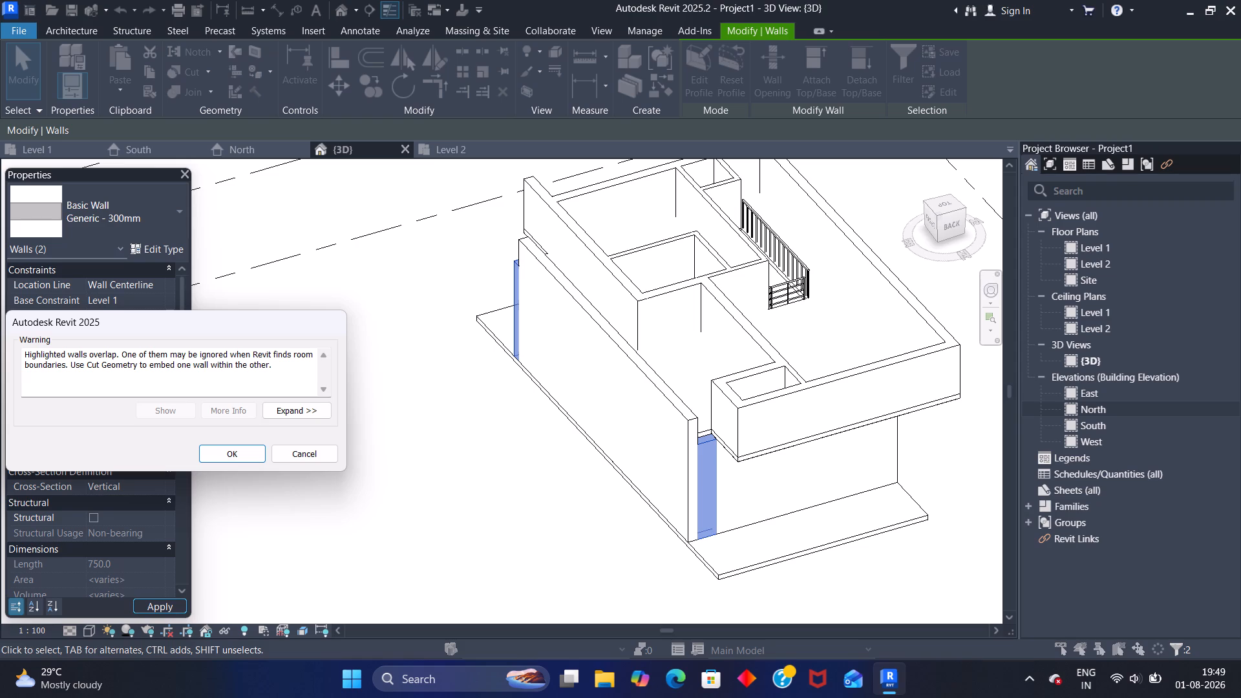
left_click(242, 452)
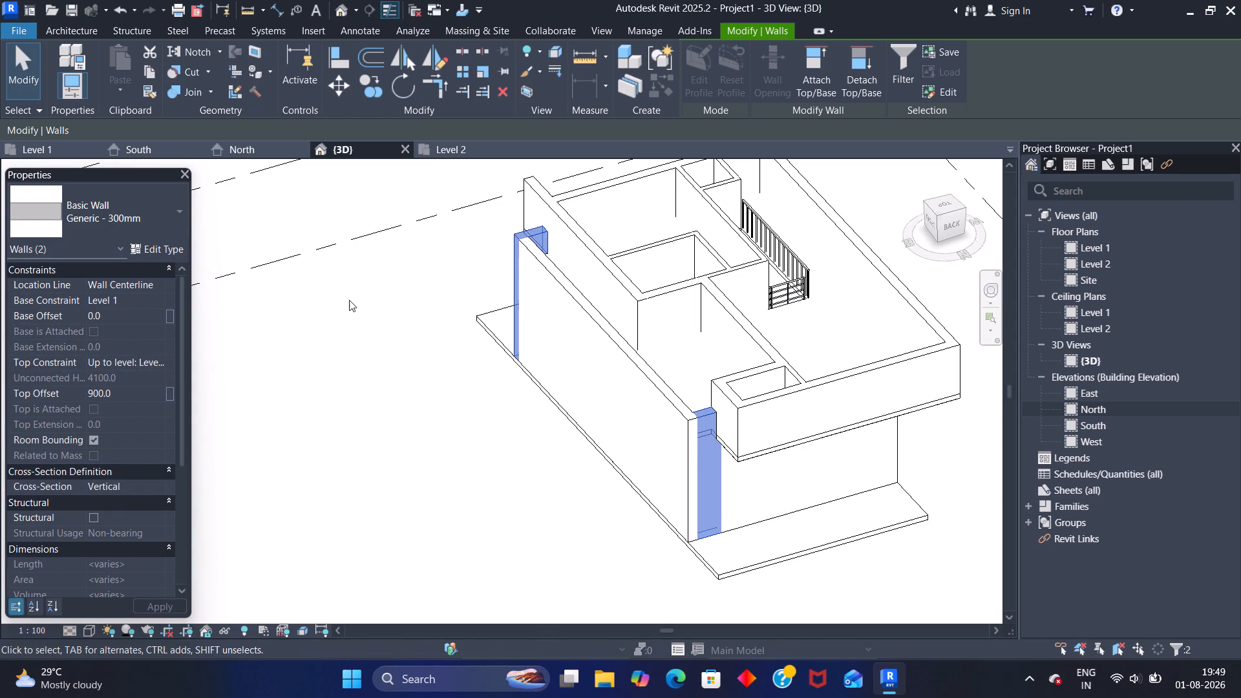
Examine how the front and rear corner segments meet the long side wall and the balcony from several 3D angles.
middle_click_drag(340, 298, 650, 257, "shift")
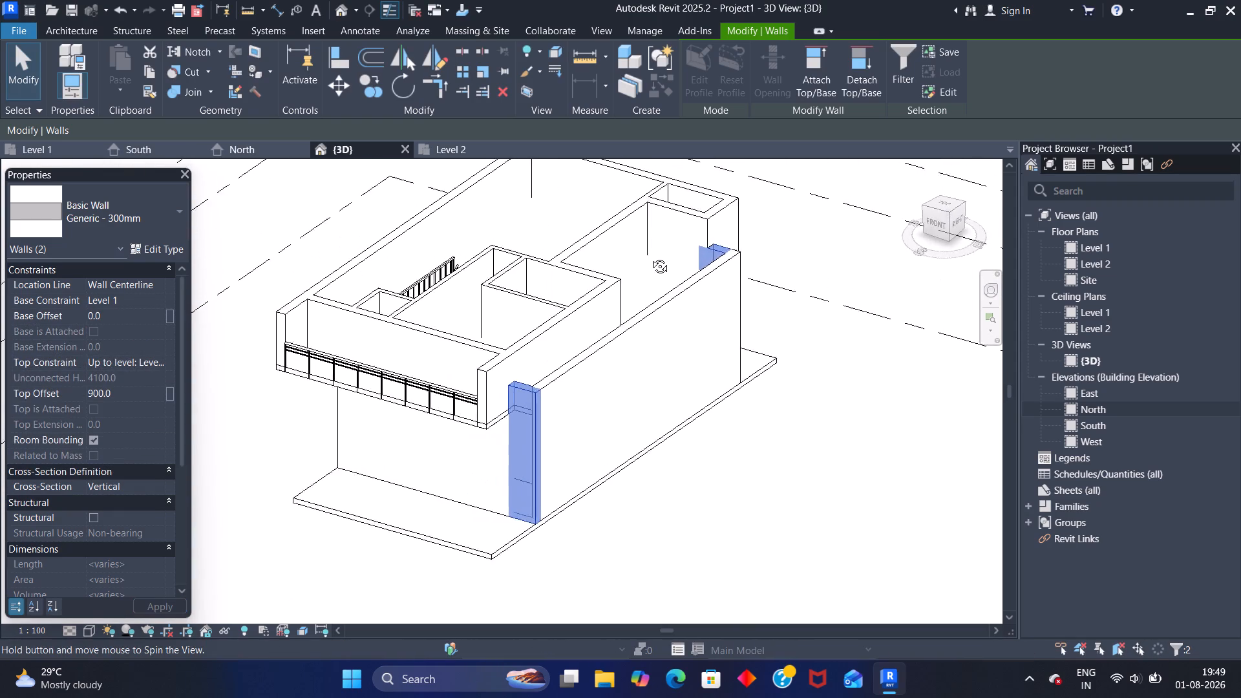
middle_click_drag(650, 257, 617, 273, "shift")
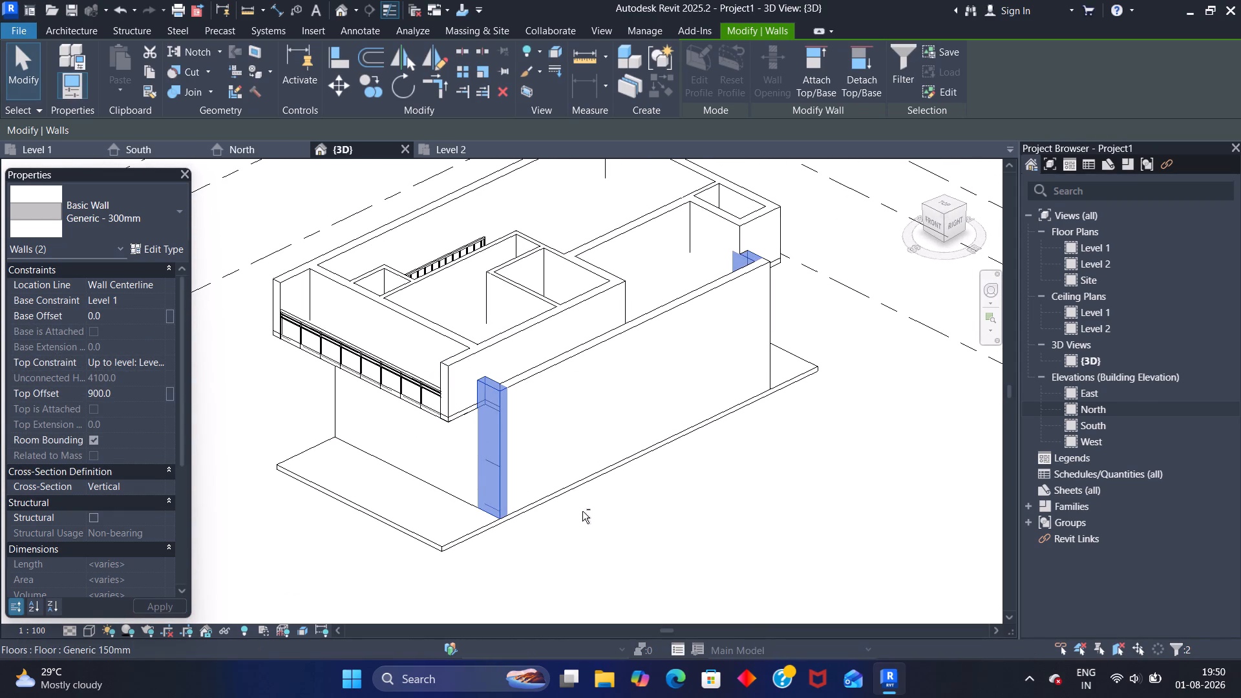
middle_click_drag(580, 511, 684, 437, "shift")
scroll(623, 398, "up", 5)
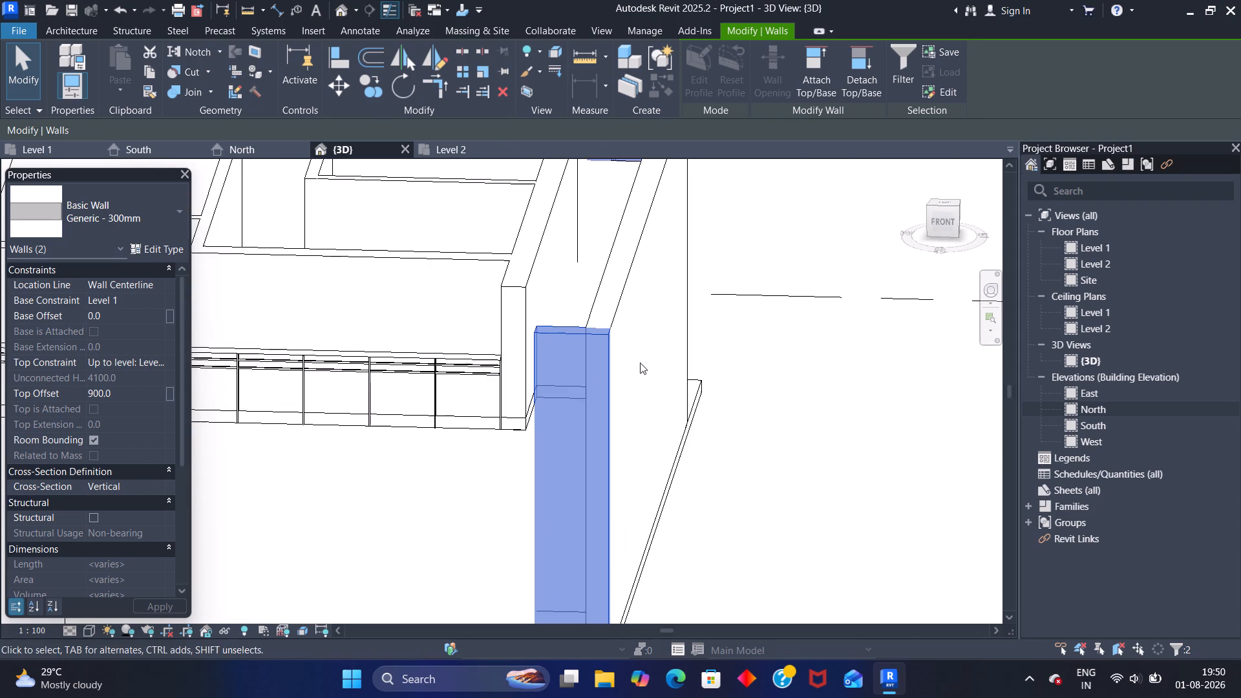
scroll(640, 363, "up", 4)
scroll(589, 344, "up", 3)
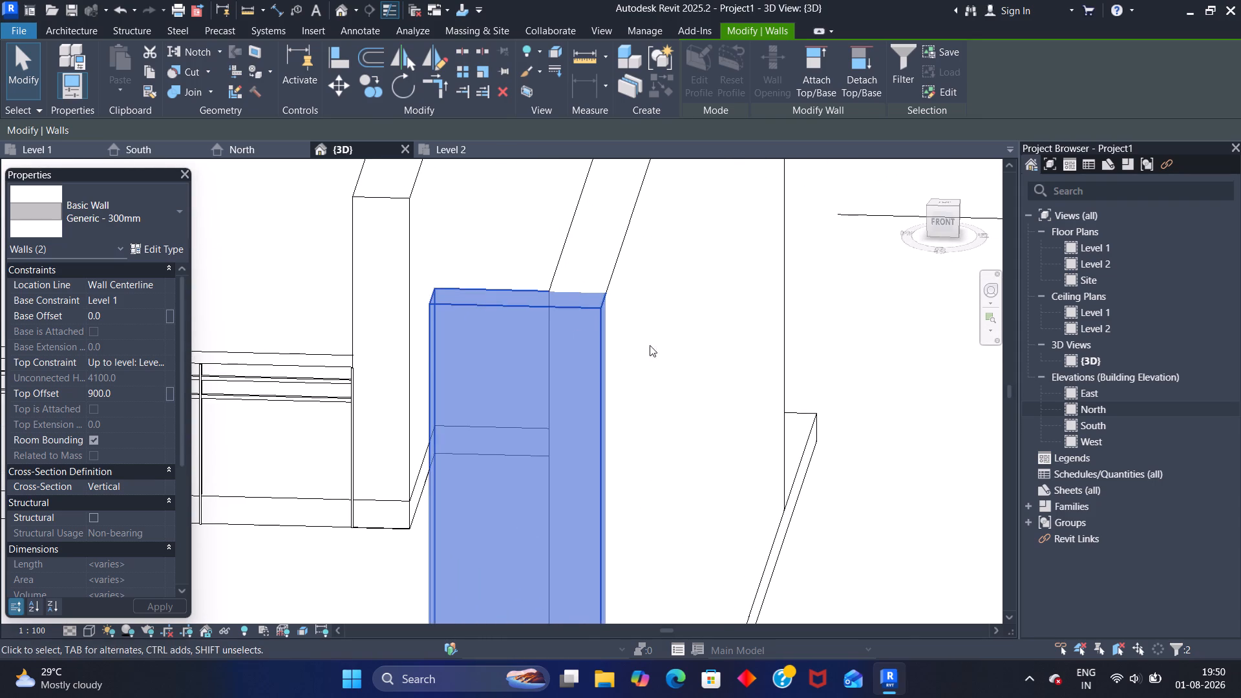
key("Escape")
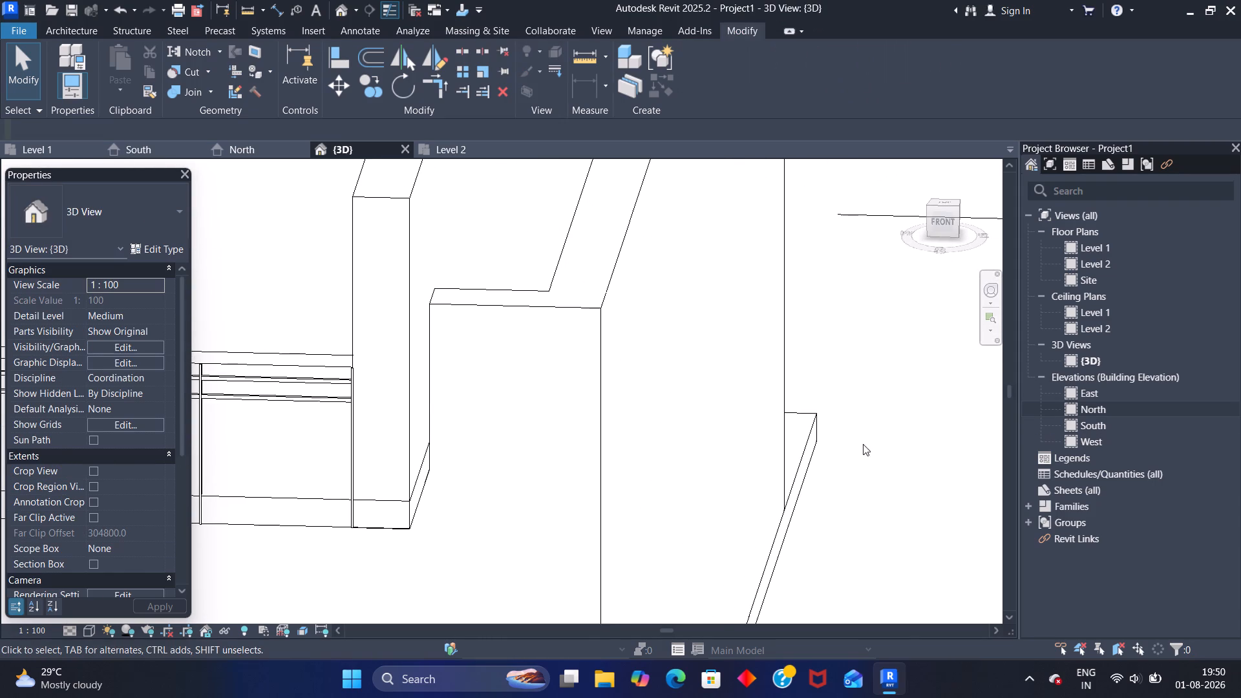
scroll(787, 441, "down", 1)
scroll(694, 447, "down", 1)
scroll(761, 418, "down", 2)
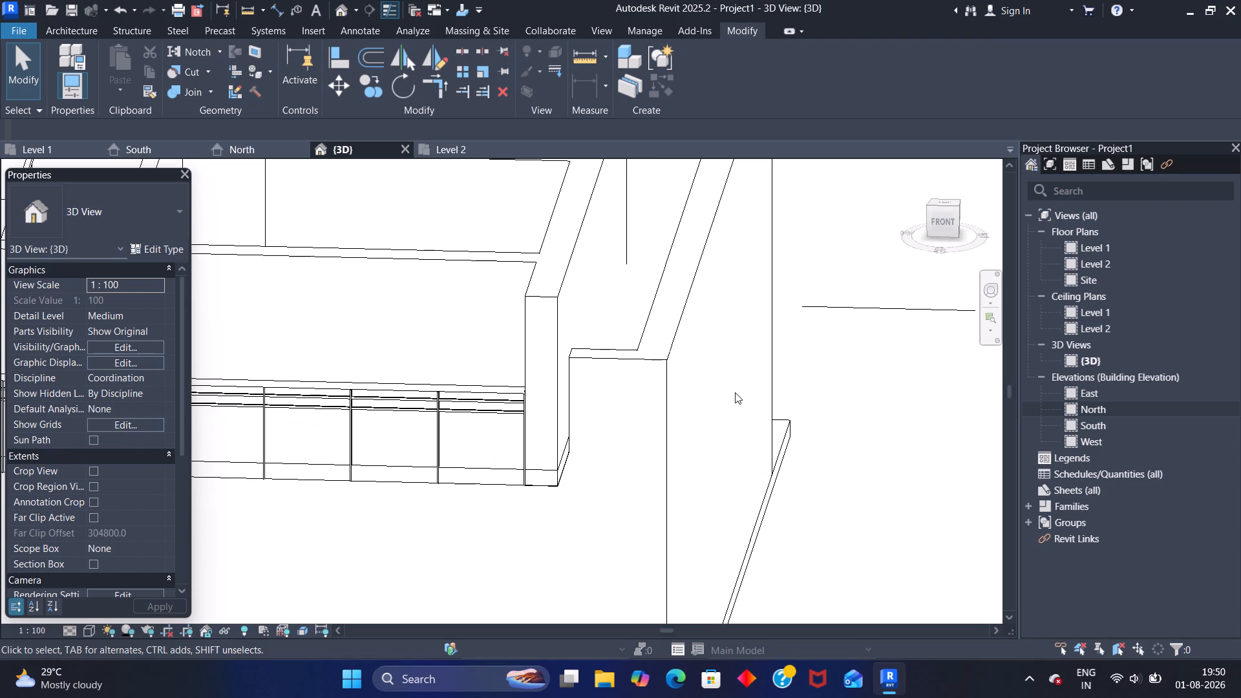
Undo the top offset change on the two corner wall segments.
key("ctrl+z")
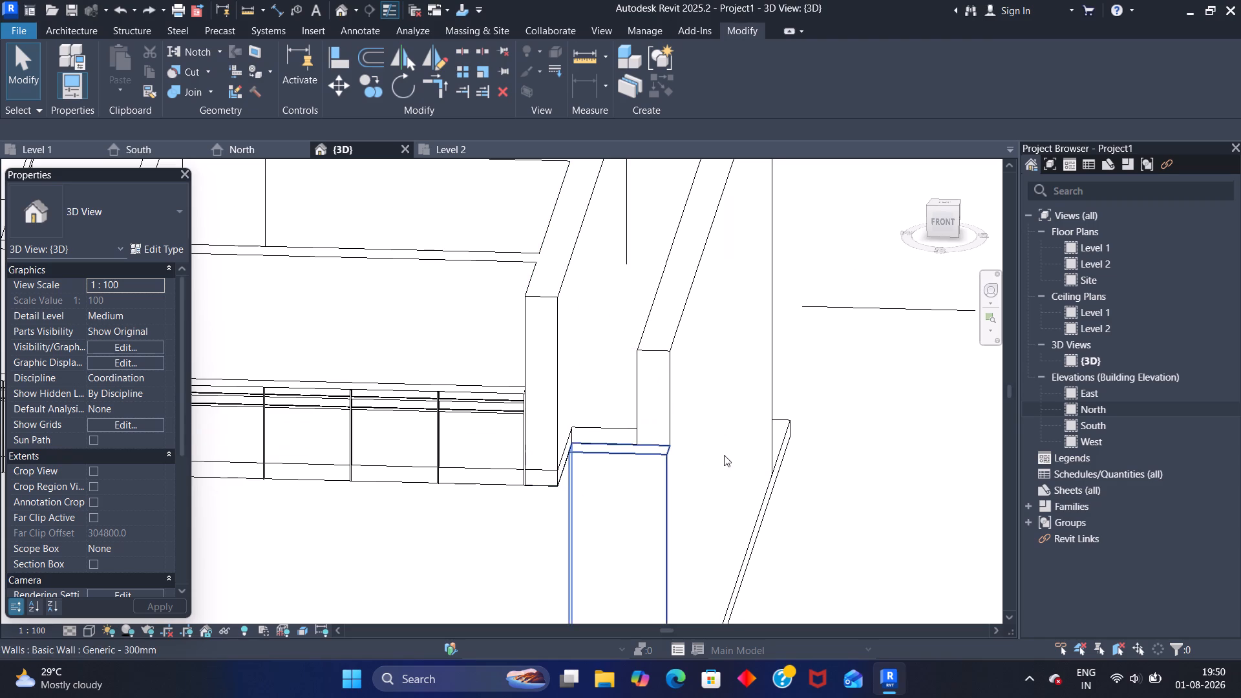
Set the top offset of only the front corner wall segment beside the balcony to 900.
scroll(770, 442, "down", 2)
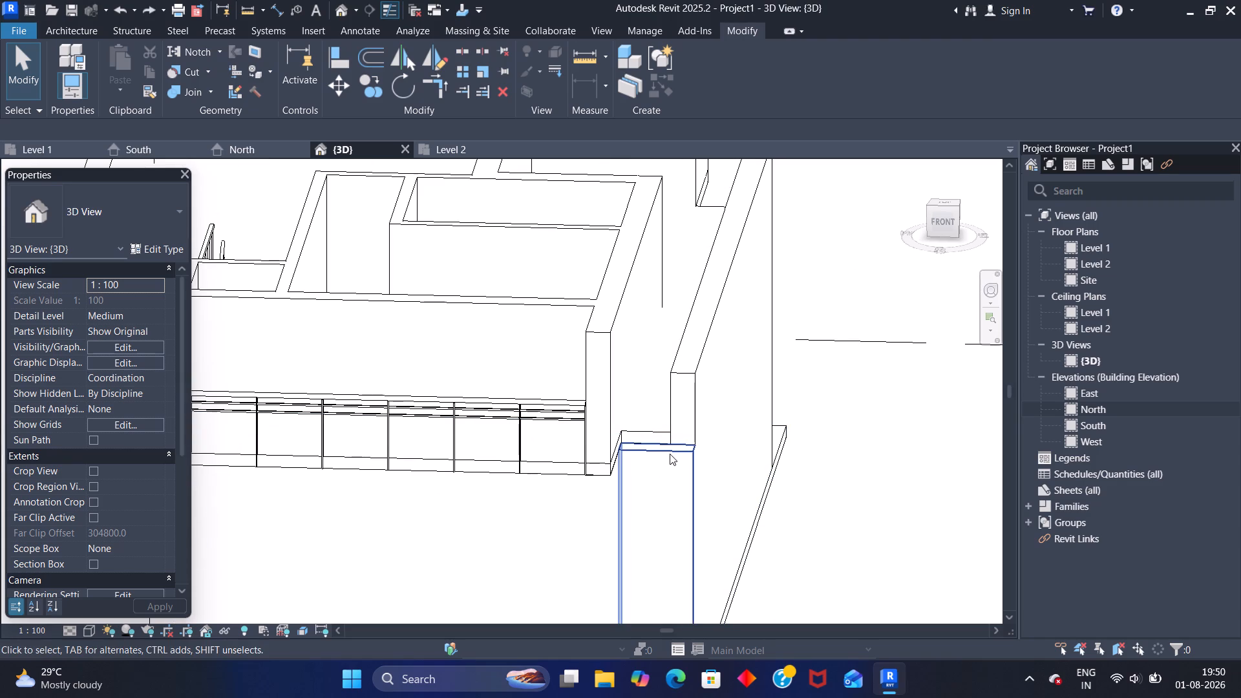
left_click(670, 454)
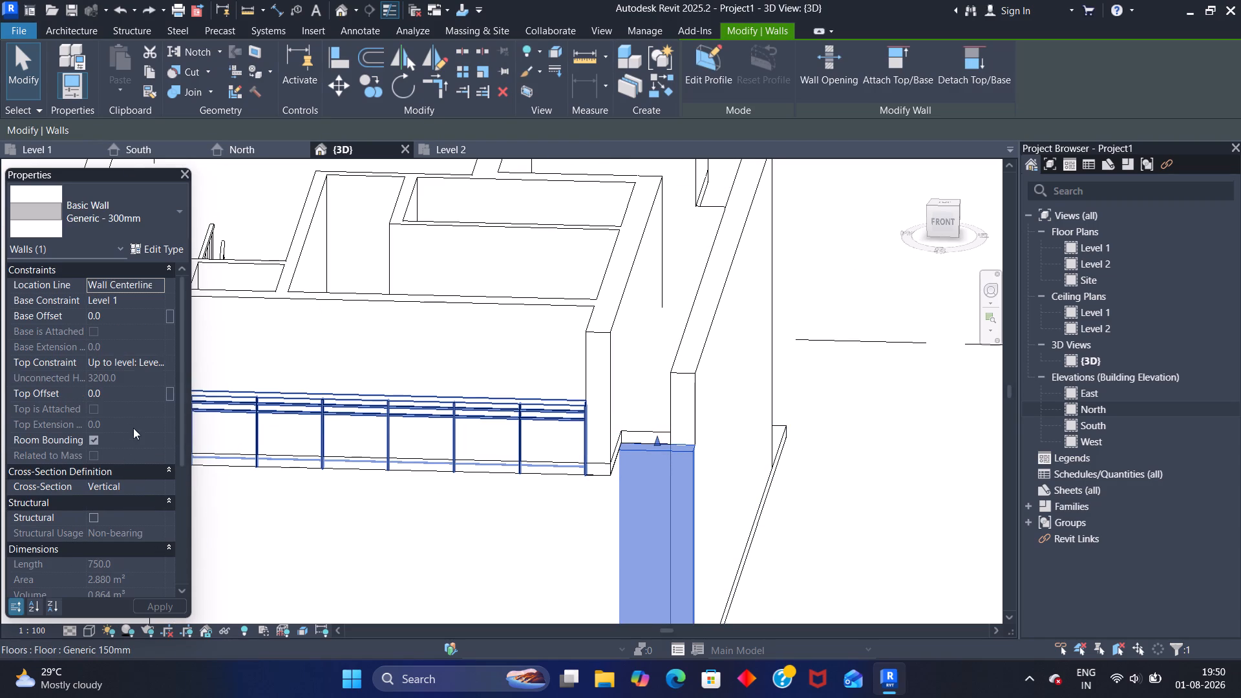
scroll(133, 427, "down", 4)
scroll(129, 404, "up", 4)
left_click(138, 392)
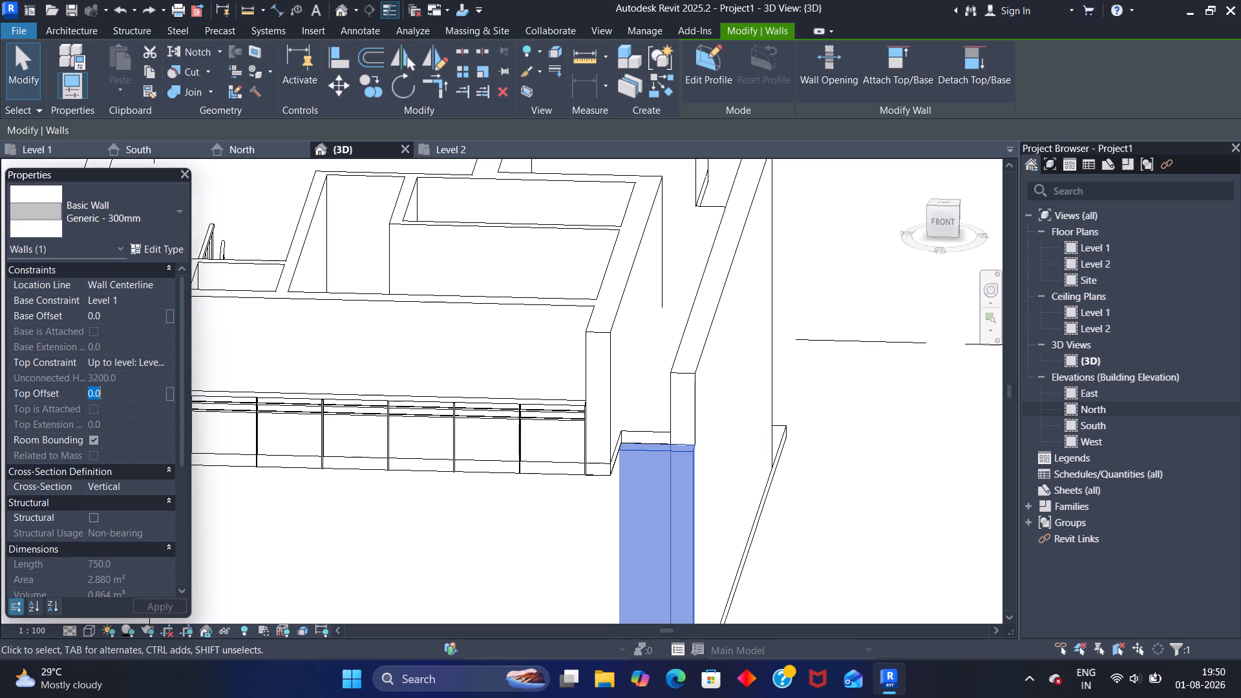
type("900")
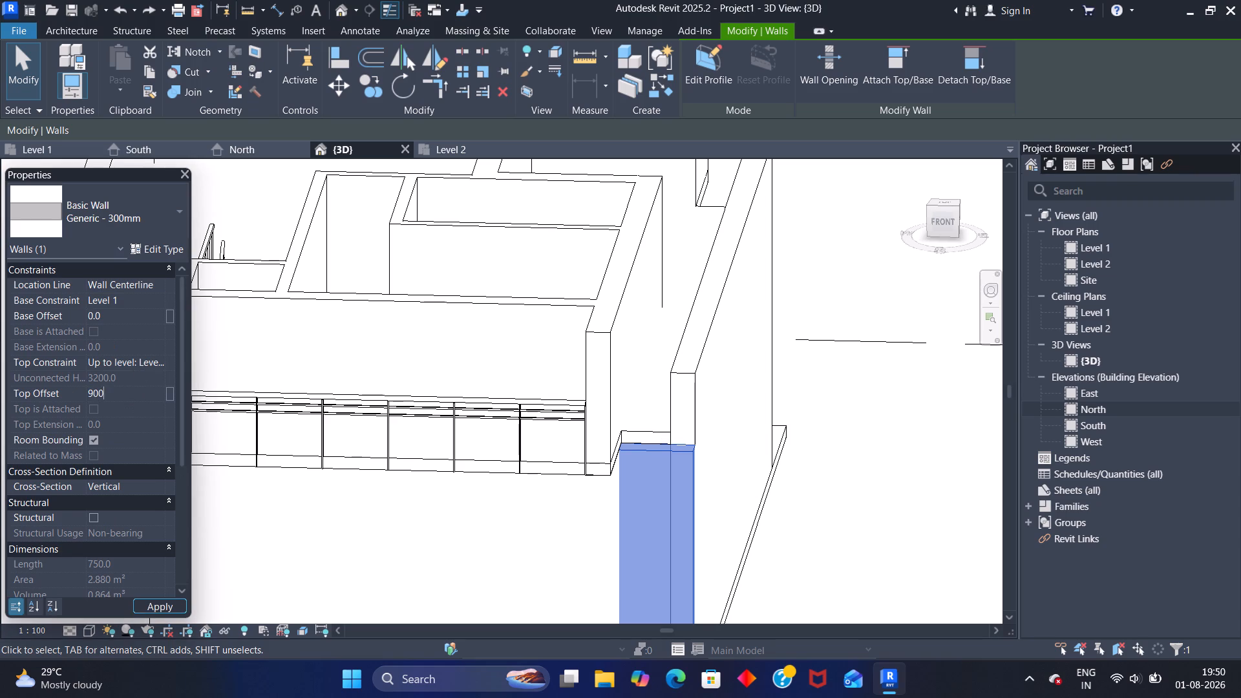
key("Return")
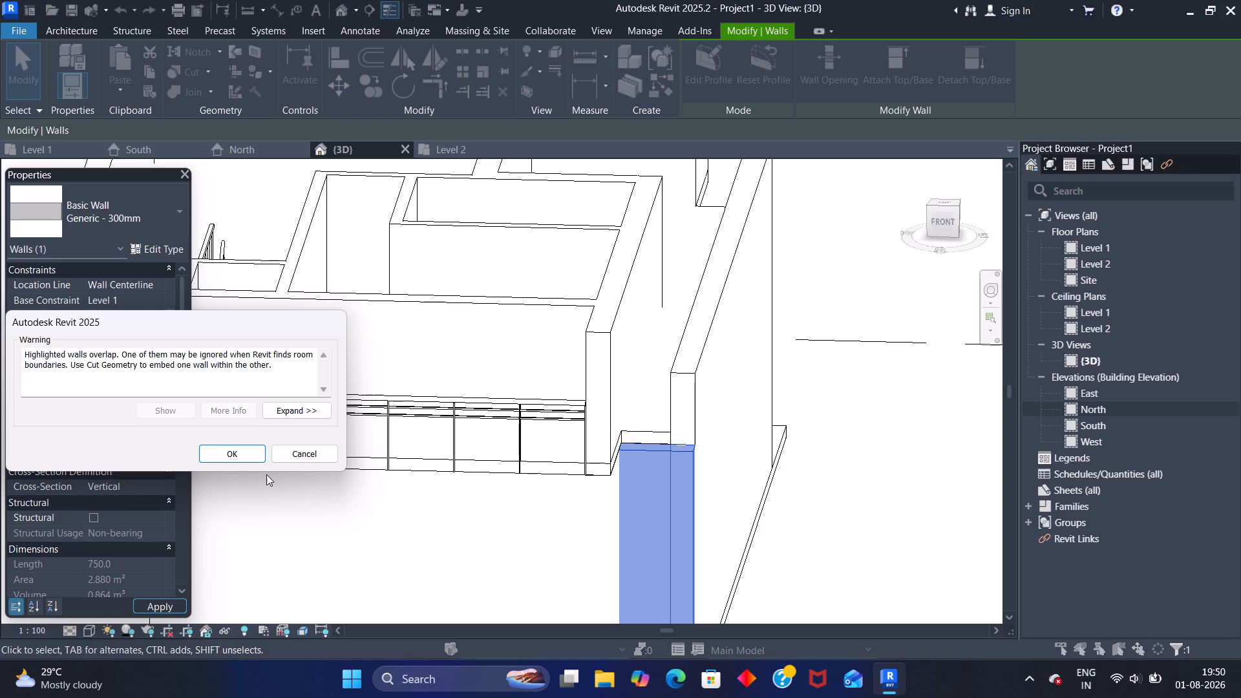
left_click(220, 452)
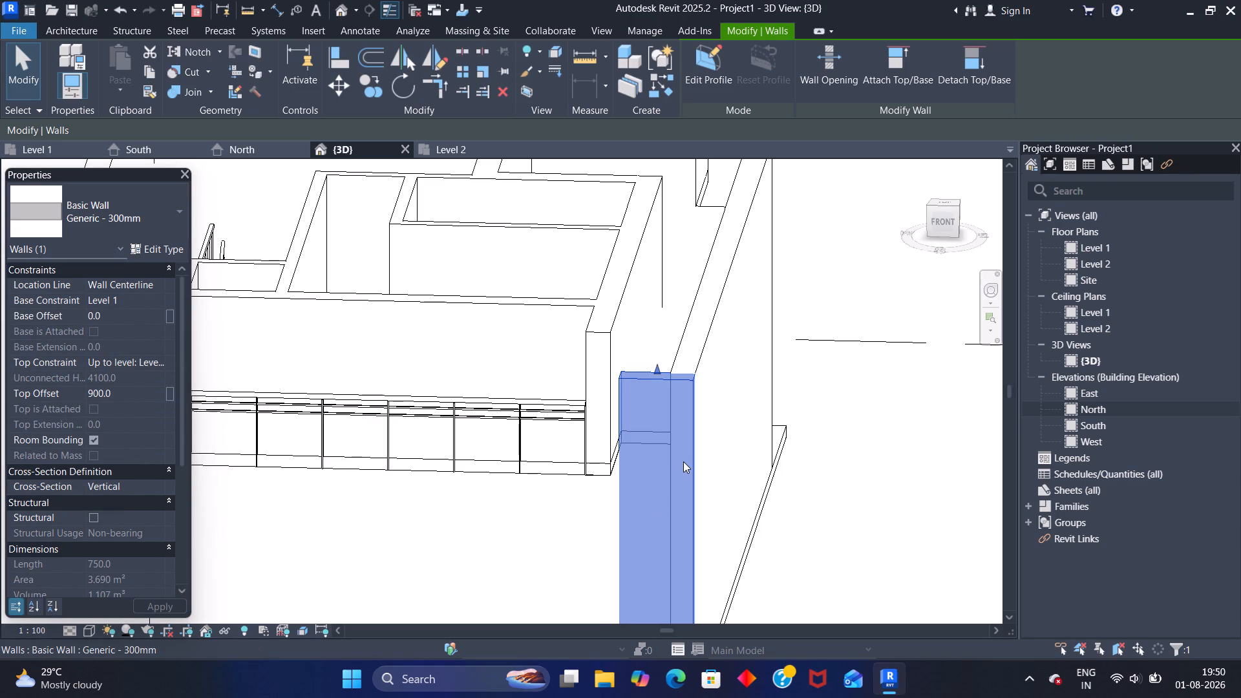
scroll(874, 418, "down", 3)
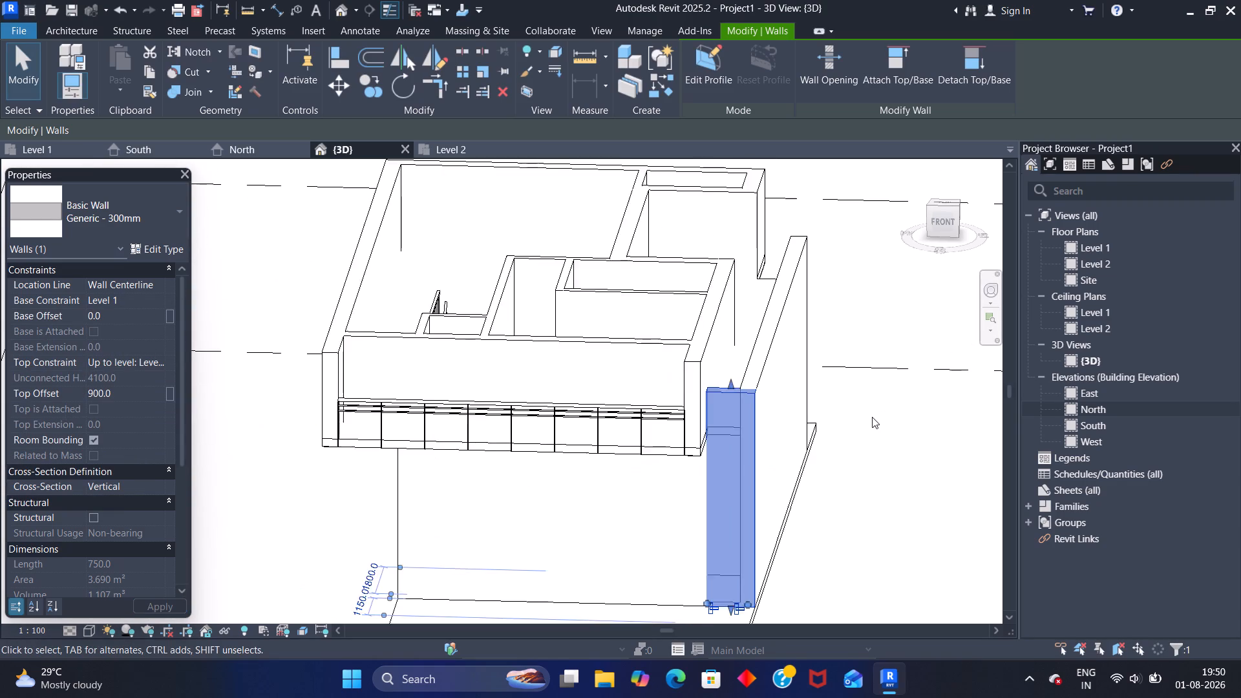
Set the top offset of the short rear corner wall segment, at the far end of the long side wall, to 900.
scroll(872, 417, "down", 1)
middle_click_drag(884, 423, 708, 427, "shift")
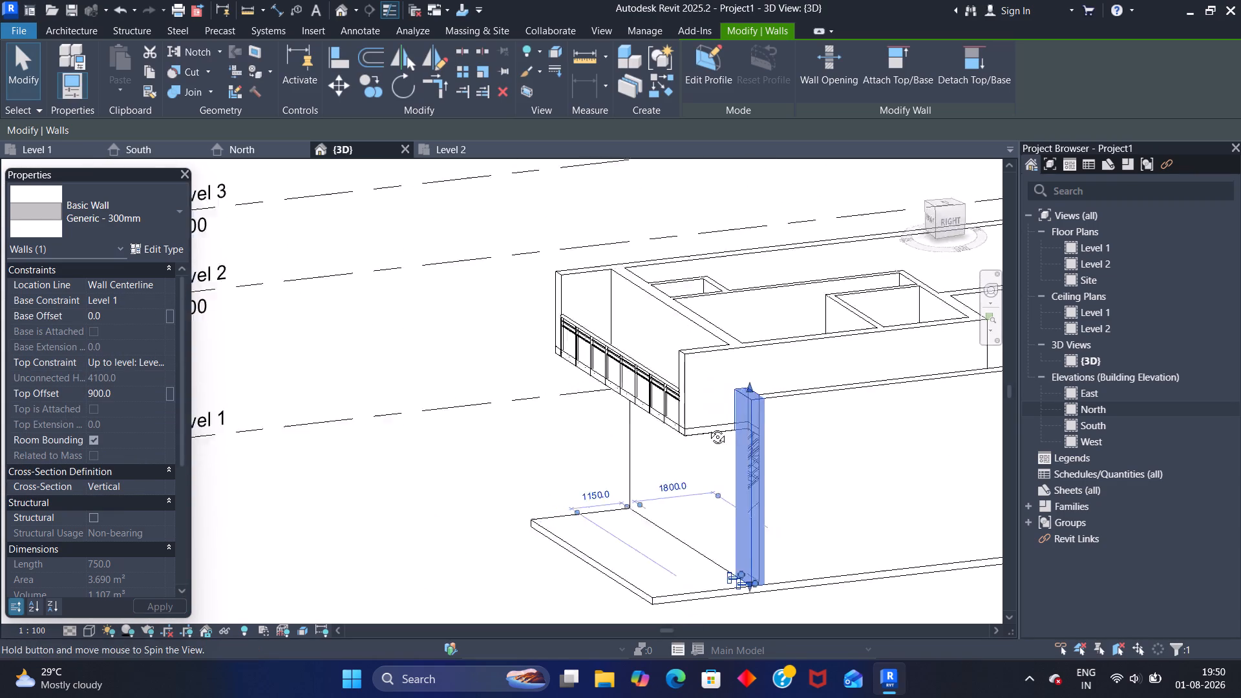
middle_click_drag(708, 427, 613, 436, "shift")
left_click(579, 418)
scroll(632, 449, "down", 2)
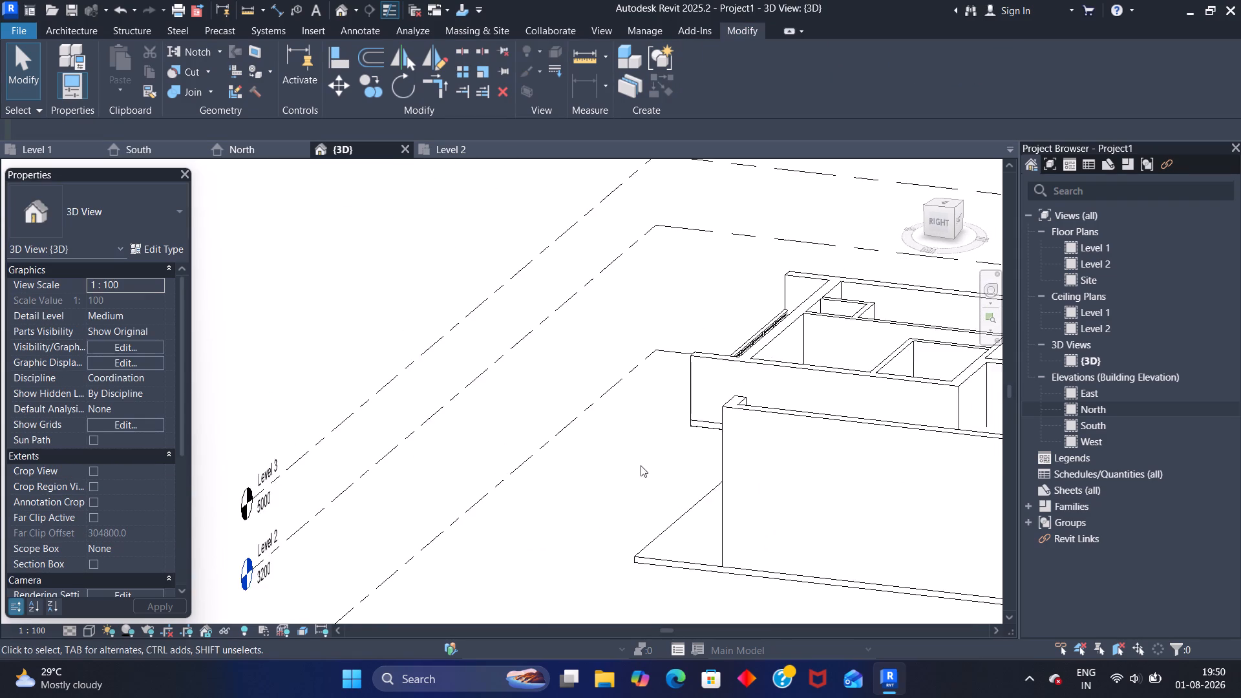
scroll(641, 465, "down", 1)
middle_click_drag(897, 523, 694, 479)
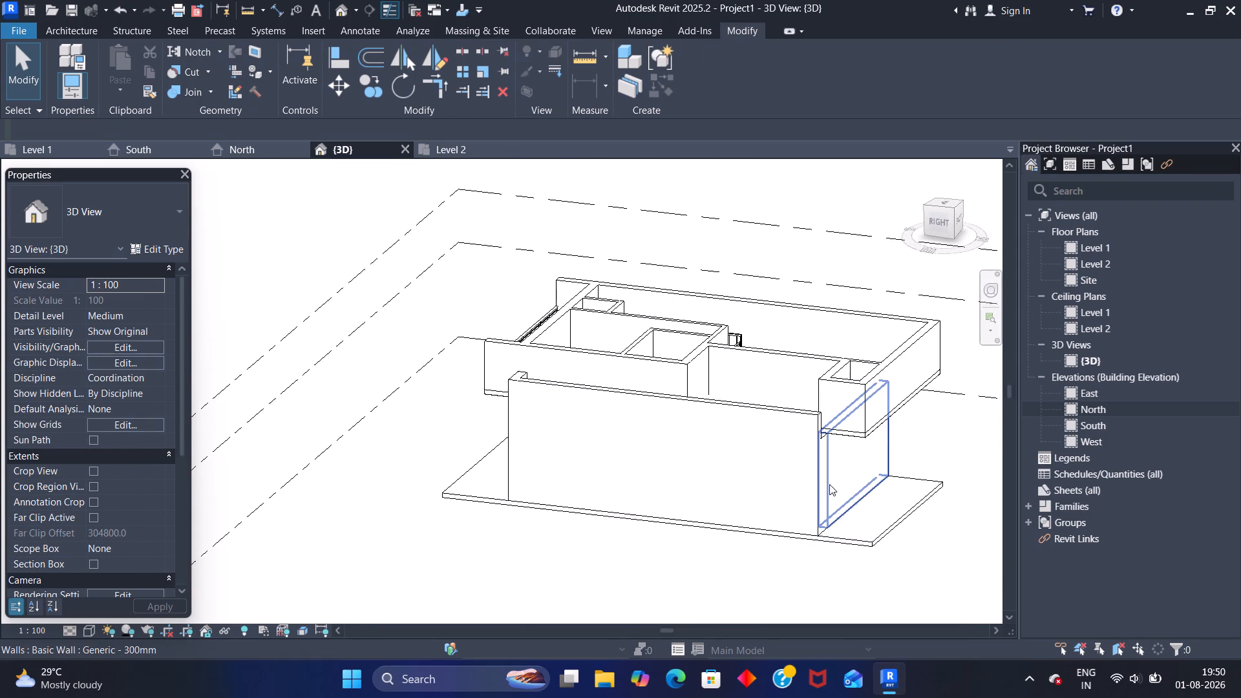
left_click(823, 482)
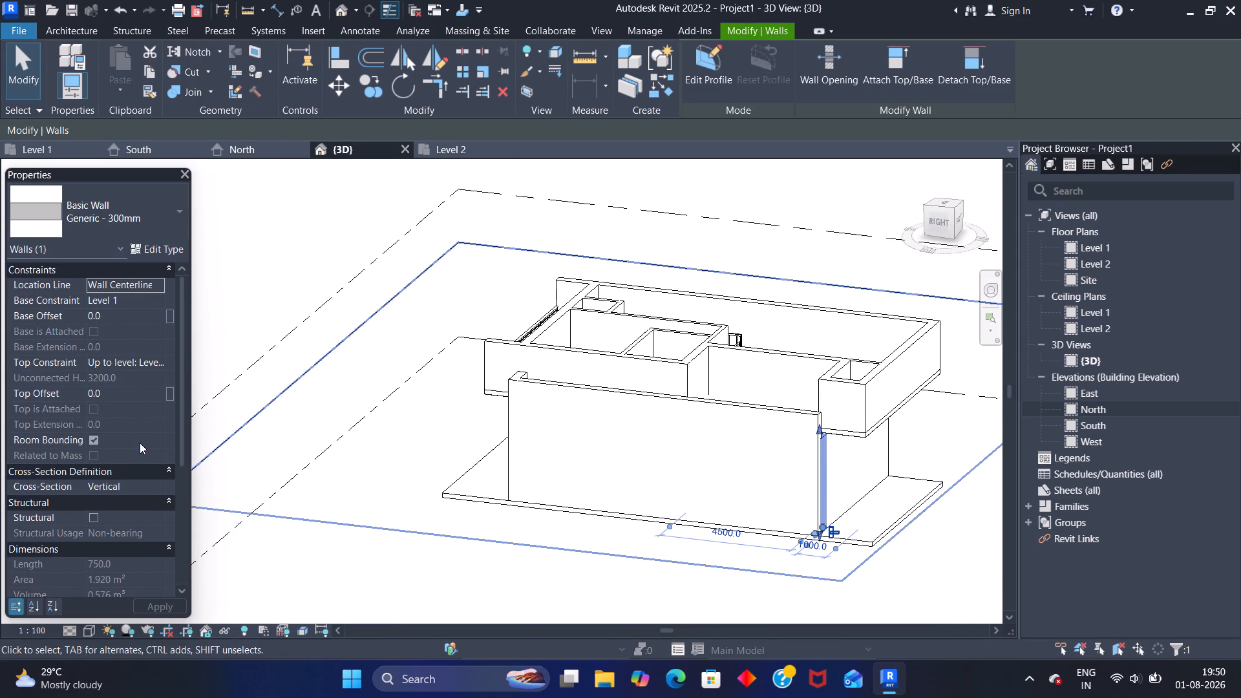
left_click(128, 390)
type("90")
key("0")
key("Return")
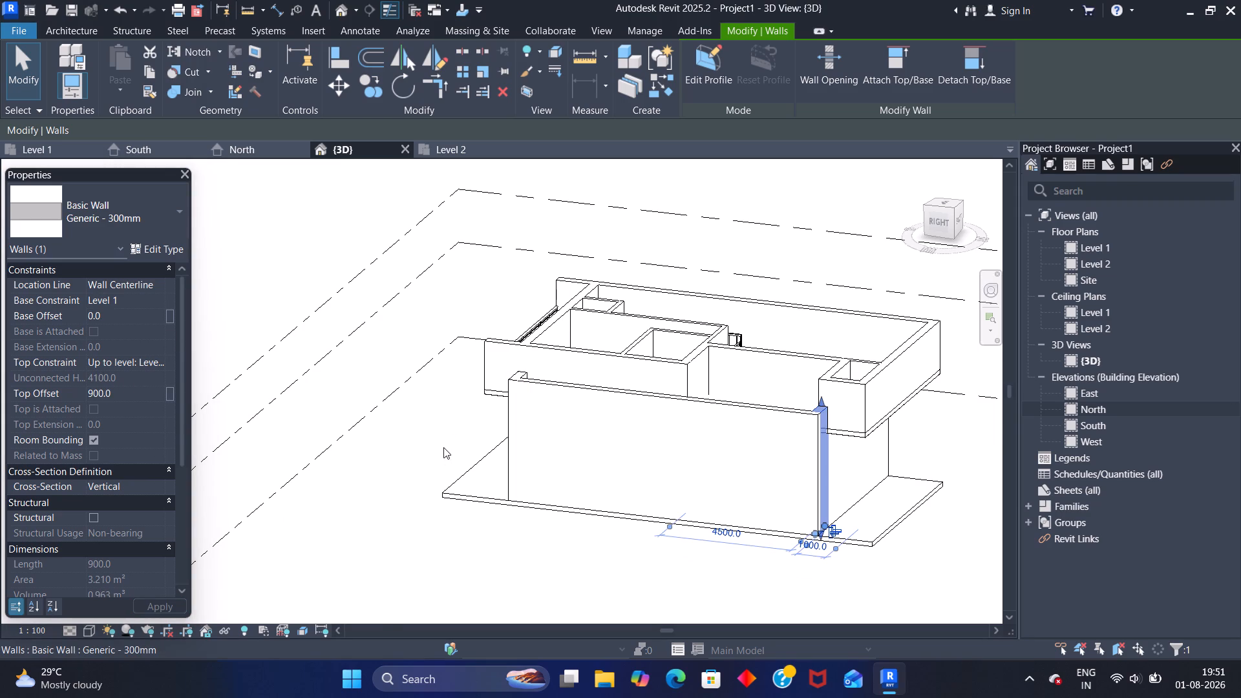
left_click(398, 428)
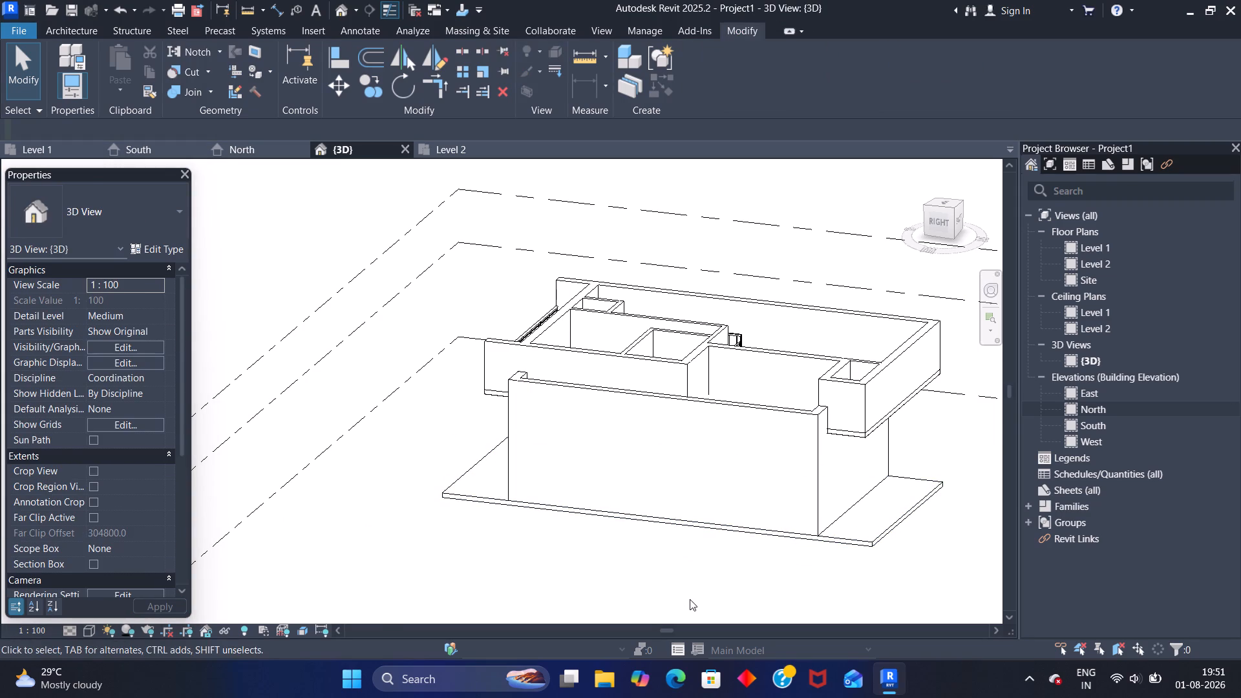
Examine how the raised rear and front corner segments meet the long side wall and the Level 2 walls from several 3D angles.
middle_click_drag(690, 599, 555, 570)
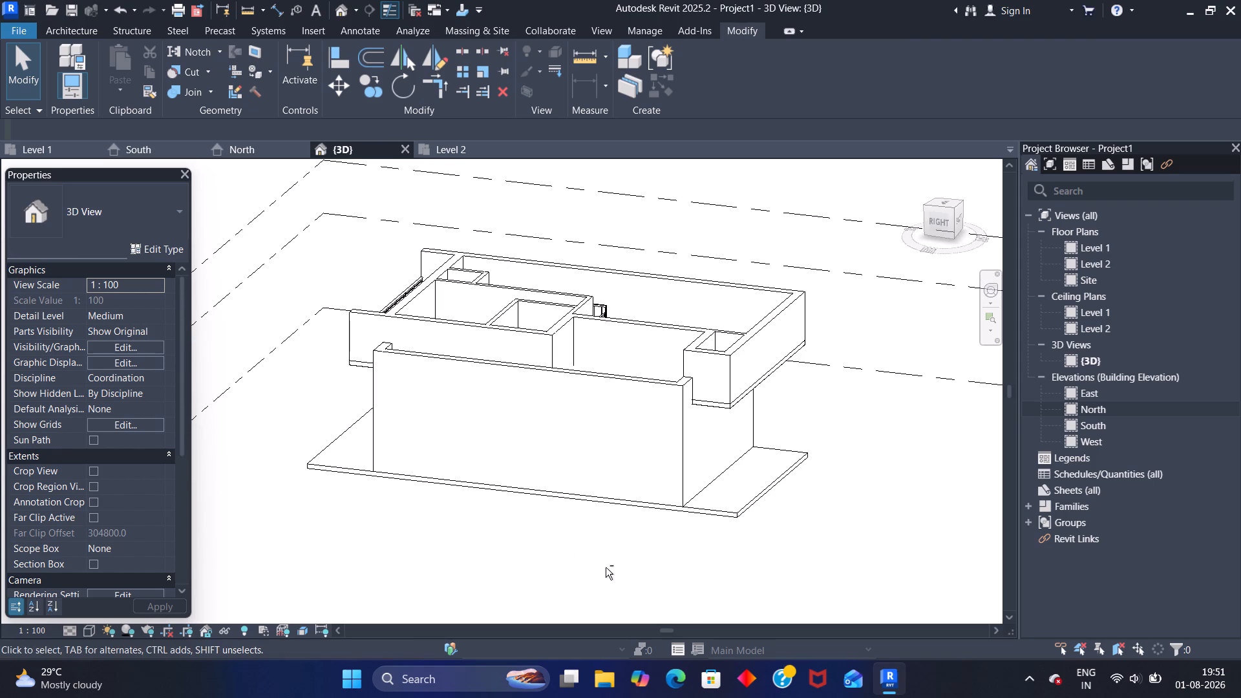
middle_click_drag(615, 569, 438, 525, "shift")
scroll(388, 424, "up", 1)
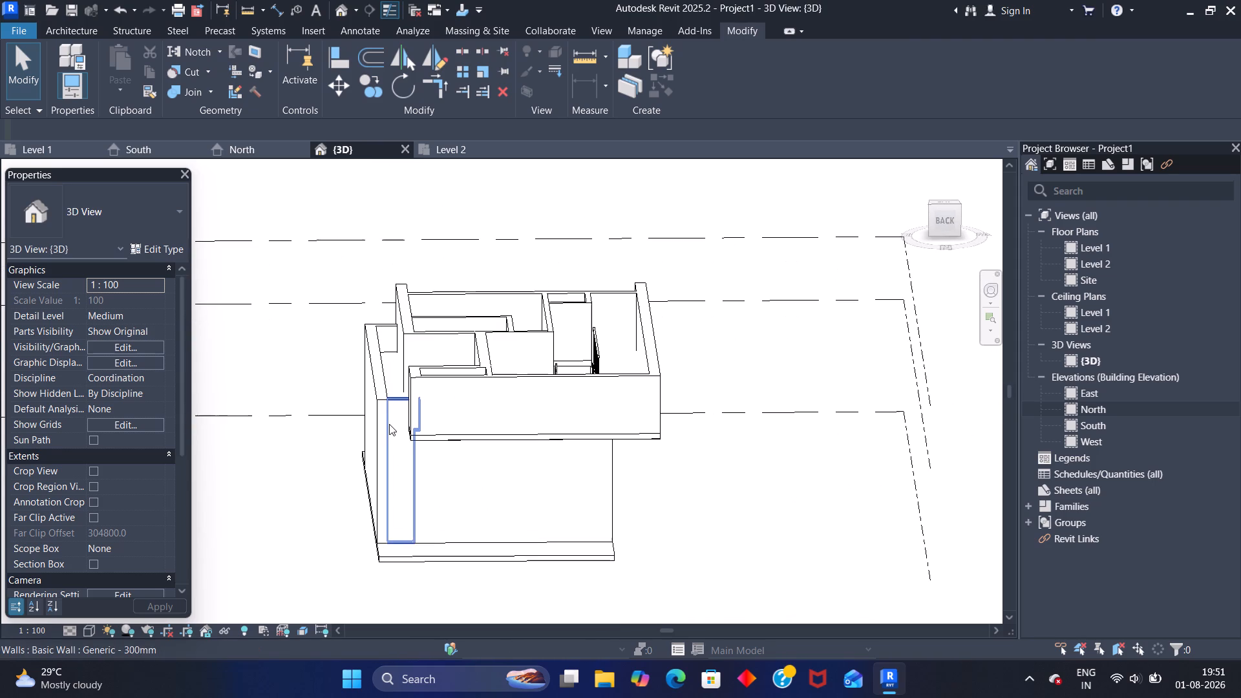
scroll(389, 420, "up", 4)
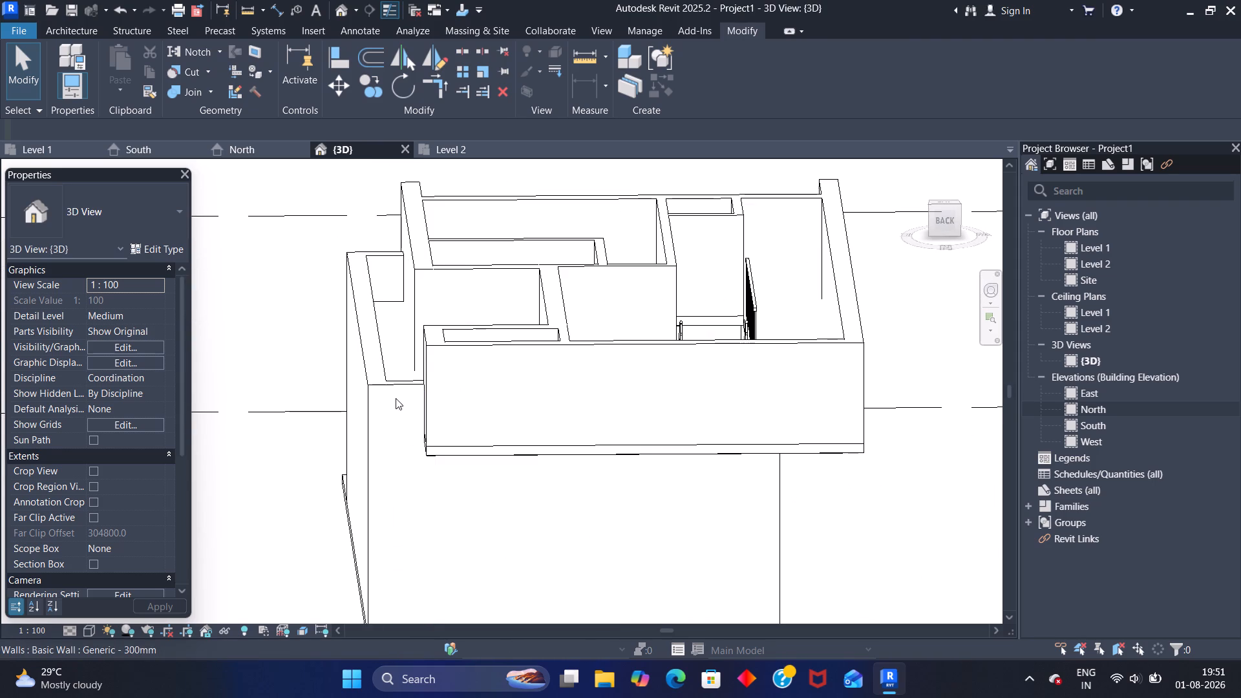
left_click(396, 385)
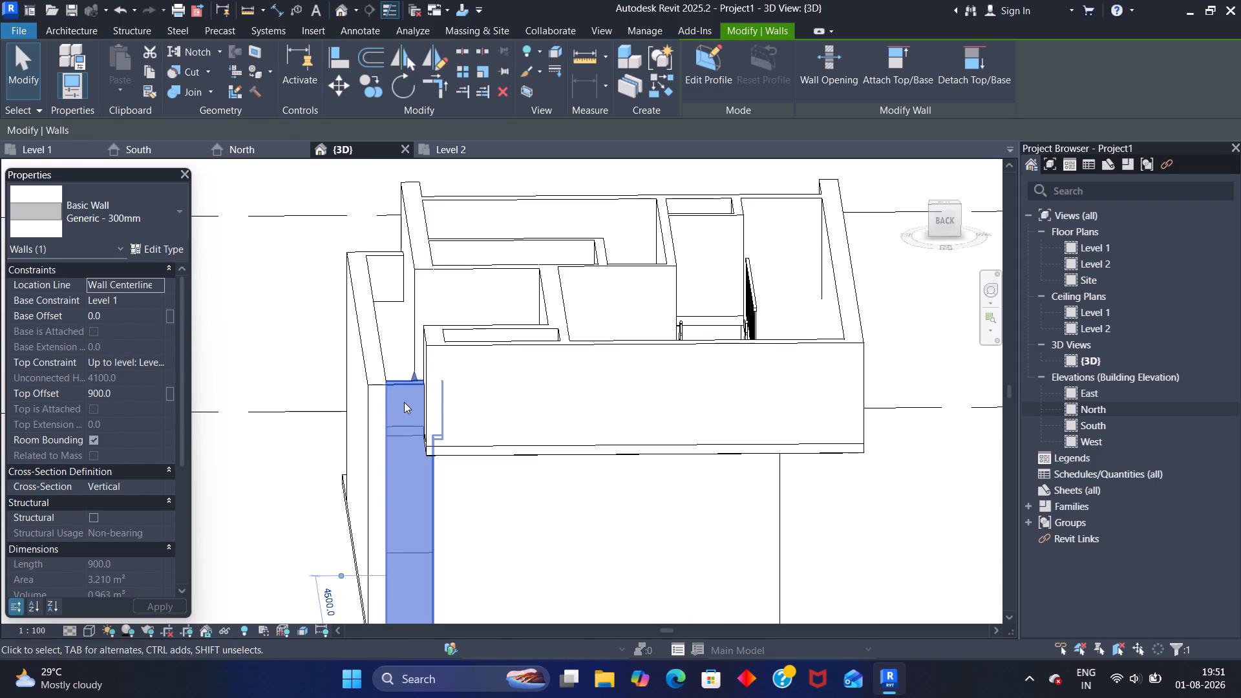
left_click(246, 370)
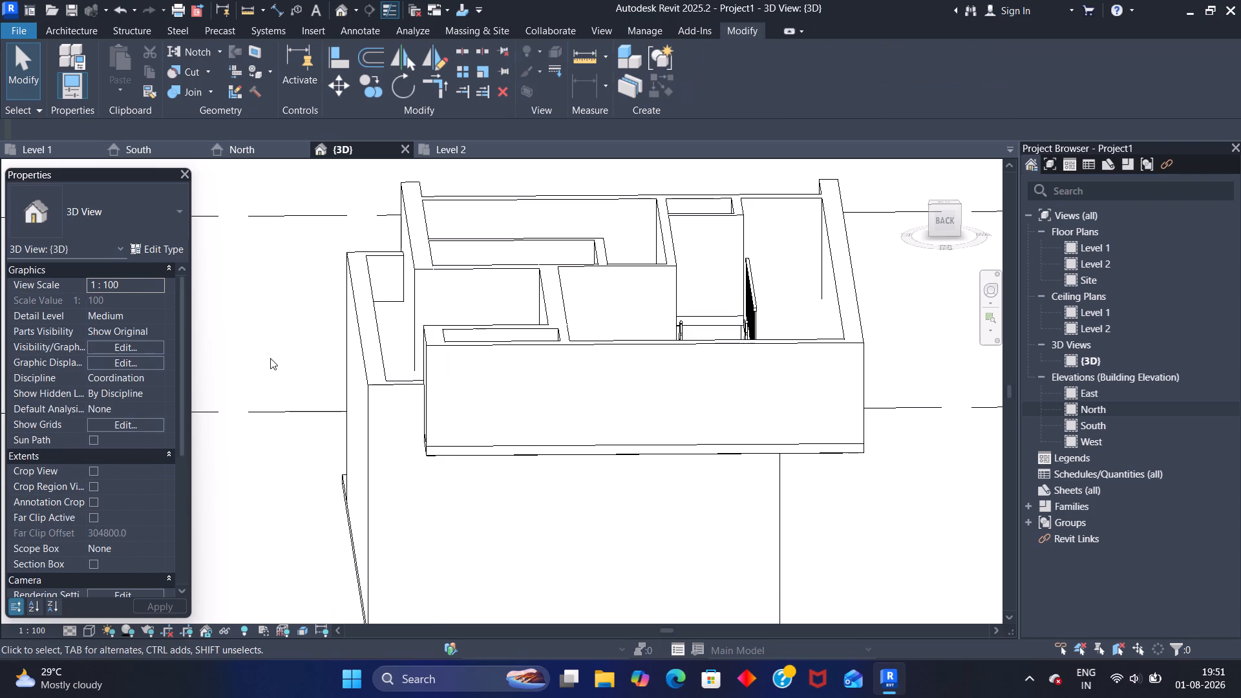
scroll(270, 358, "down", 1)
middle_click_drag(270, 355, 555, 370, "shift")
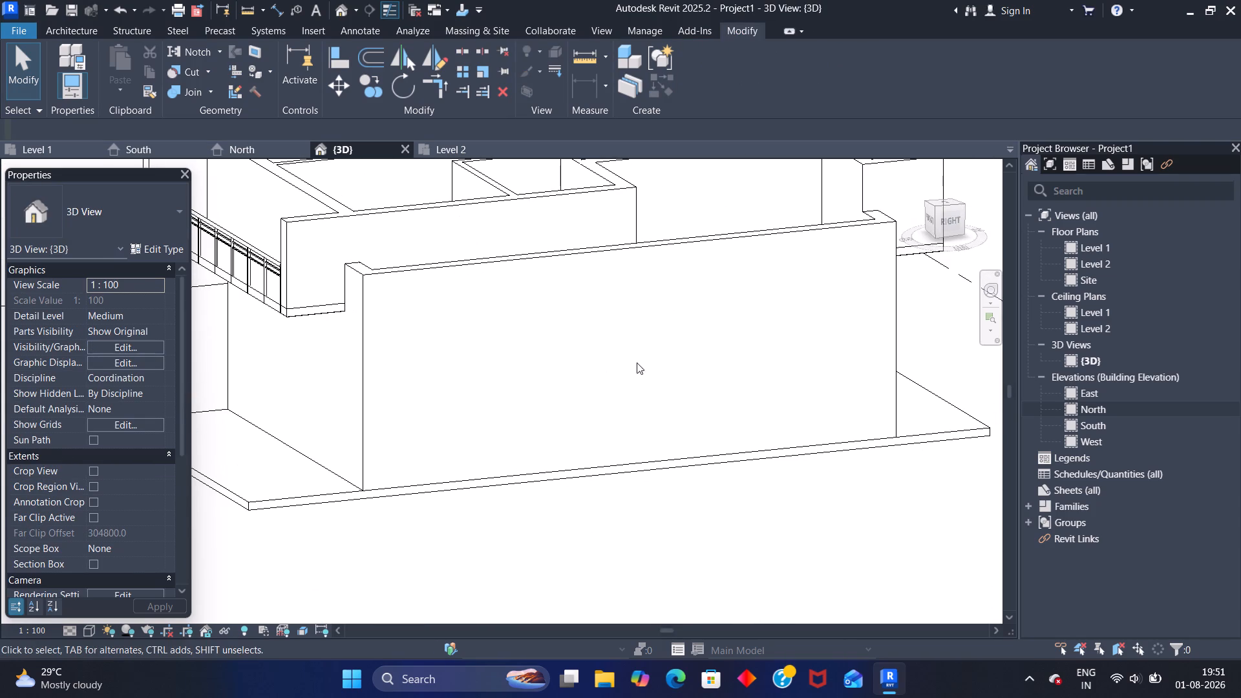
middle_click_drag(463, 396, 564, 367, "shift")
middle_click_drag(336, 333, 434, 370)
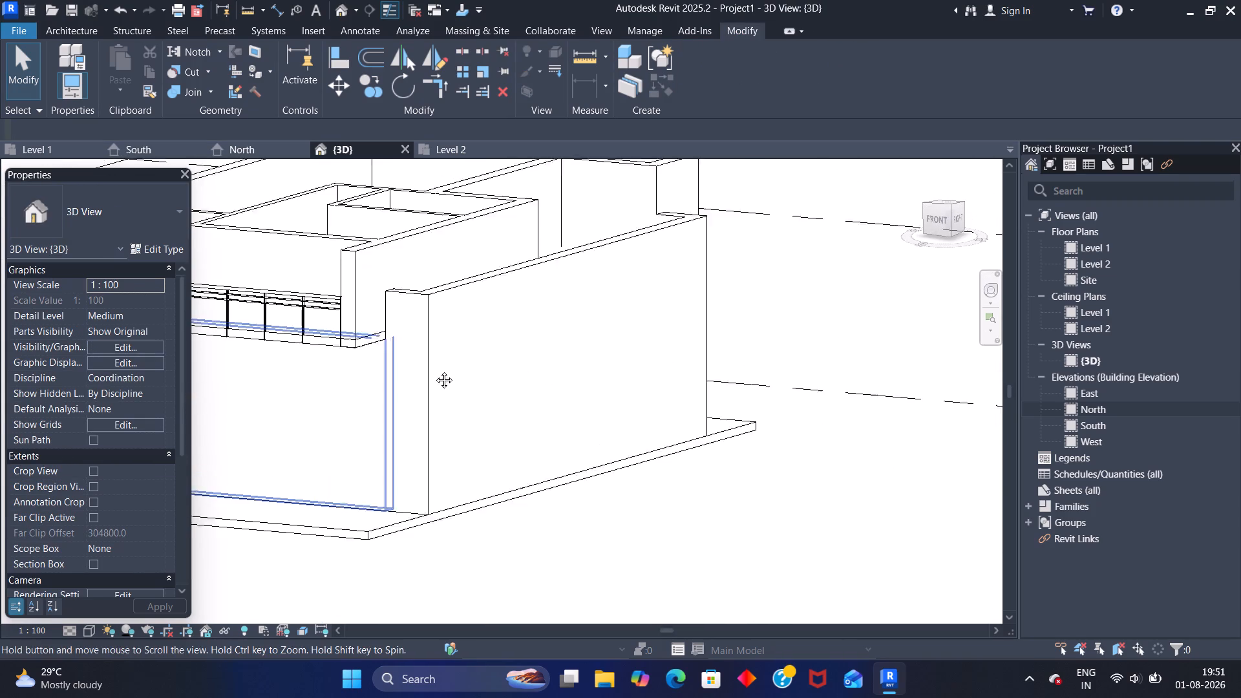
middle_click_drag(434, 370, 450, 374)
left_click(456, 324)
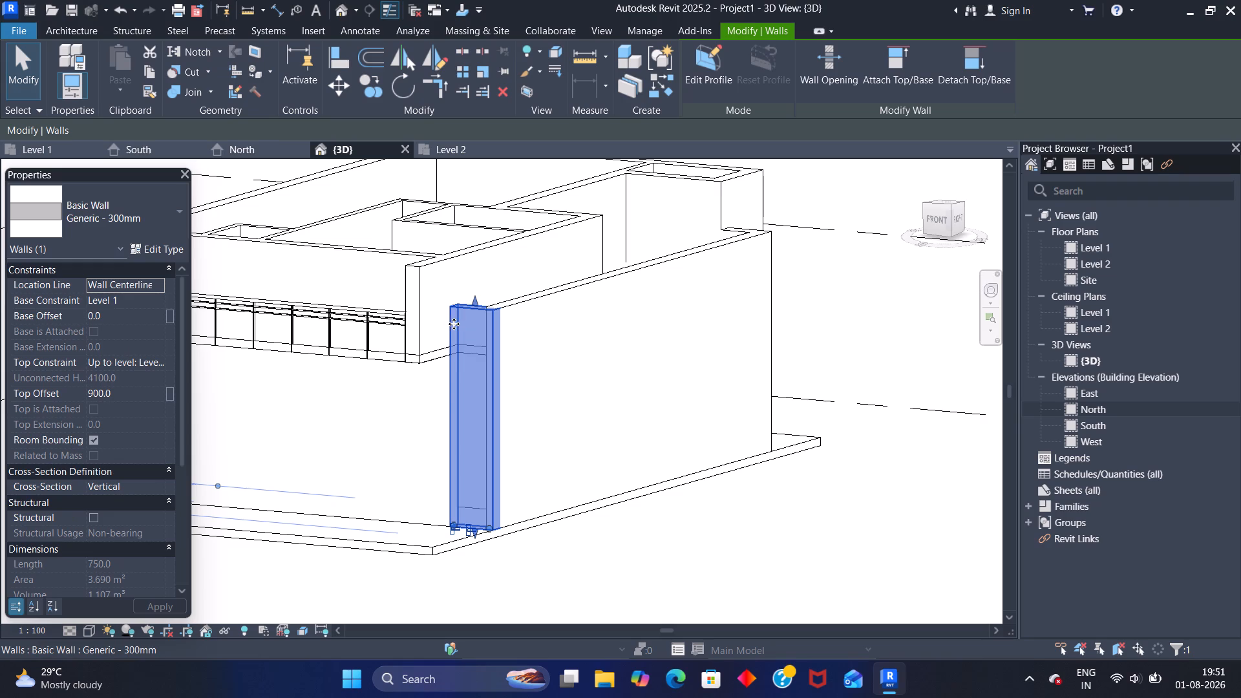
left_click(587, 586)
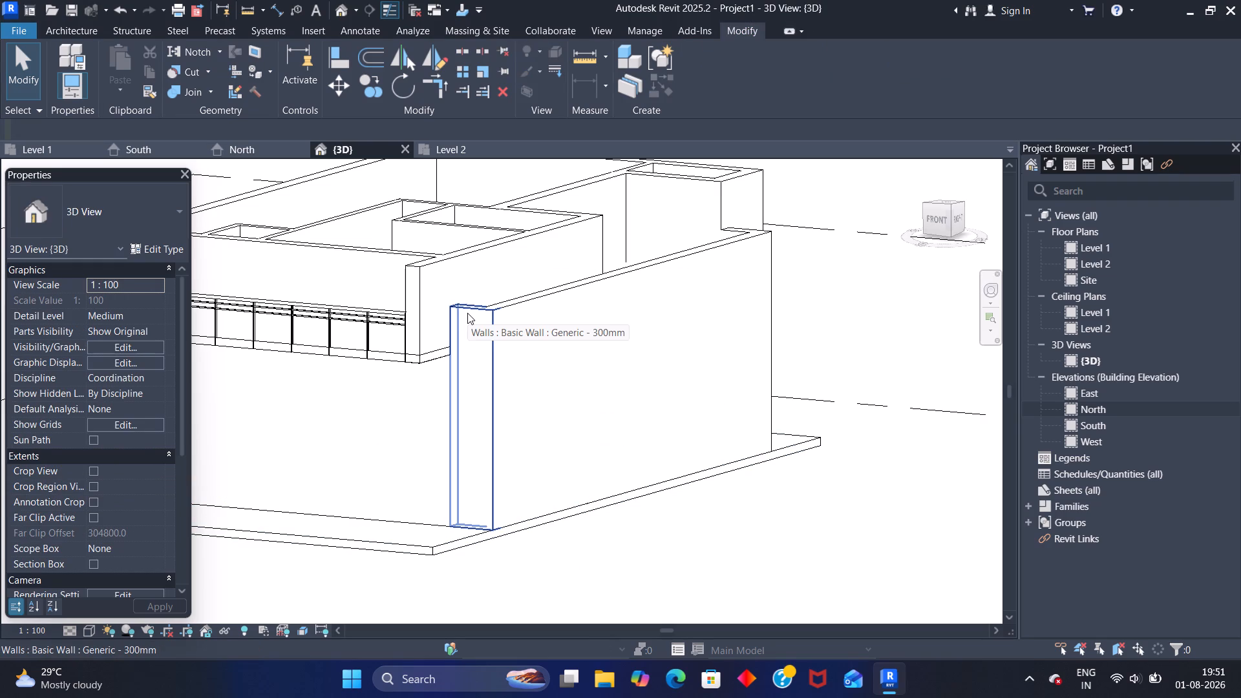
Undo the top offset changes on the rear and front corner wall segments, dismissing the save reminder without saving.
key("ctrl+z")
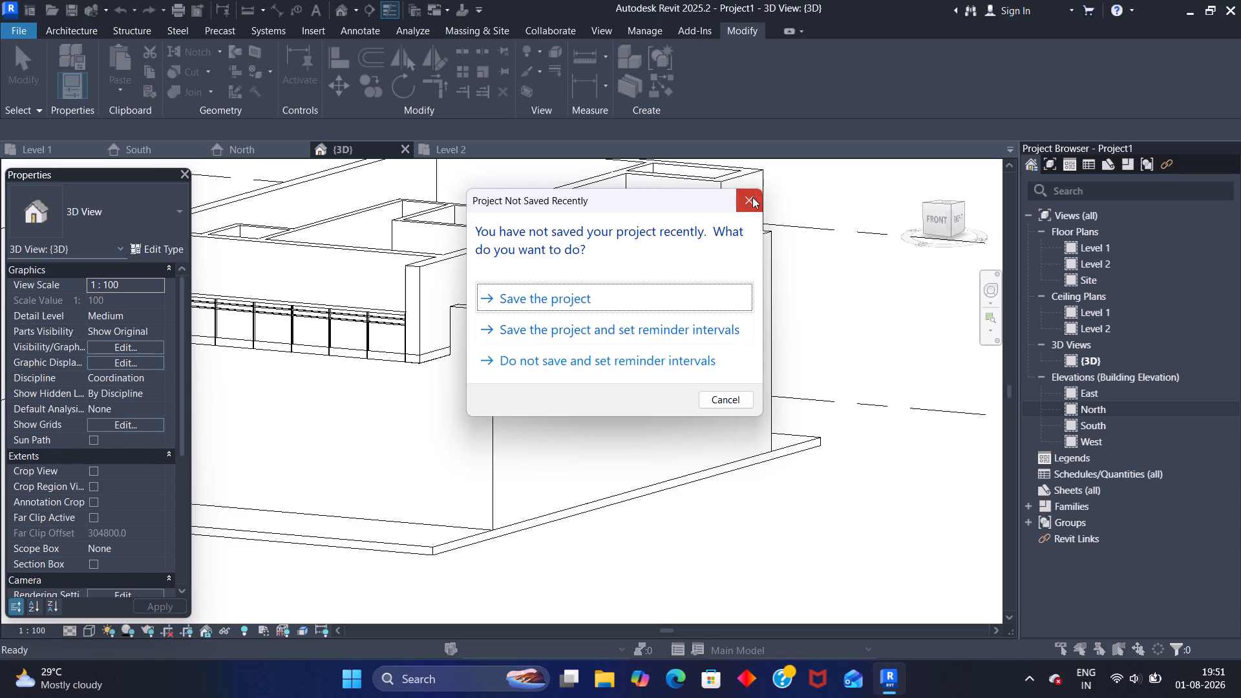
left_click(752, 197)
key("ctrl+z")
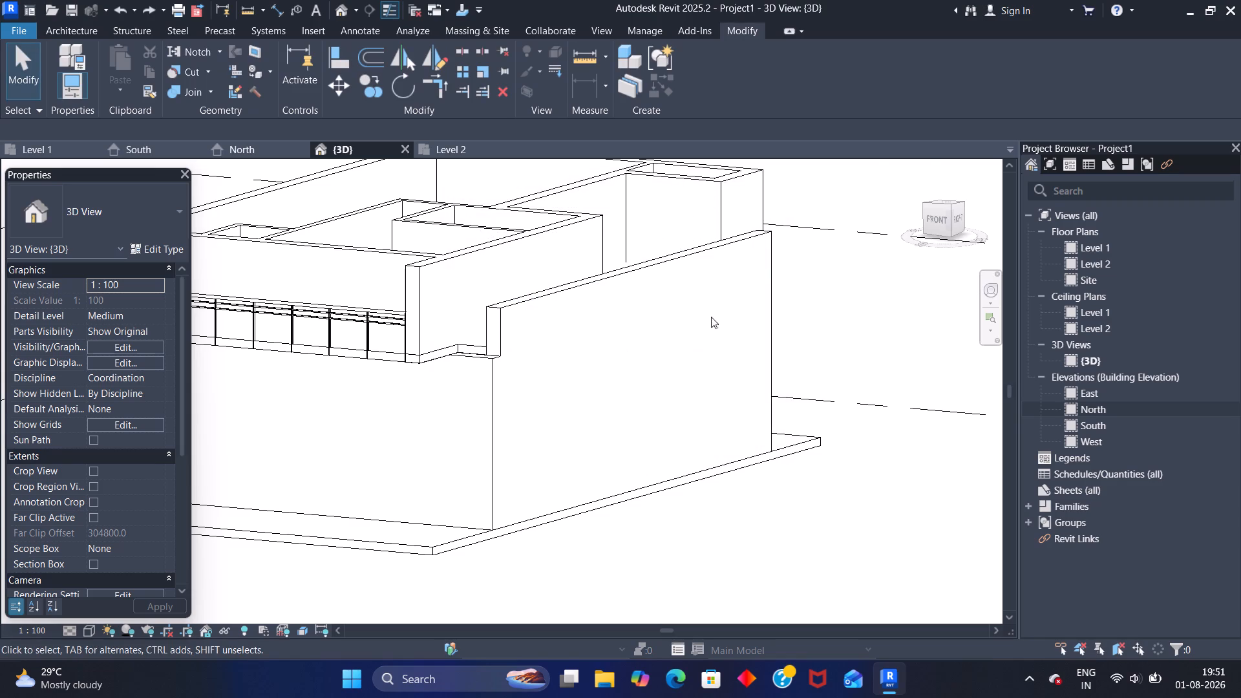
Set the top offset of the short front corner wall segment beside the balcony to 900, accepting the overlapping walls.
scroll(781, 311, "down", 1)
middle_click_drag(855, 332, 733, 369, "shift")
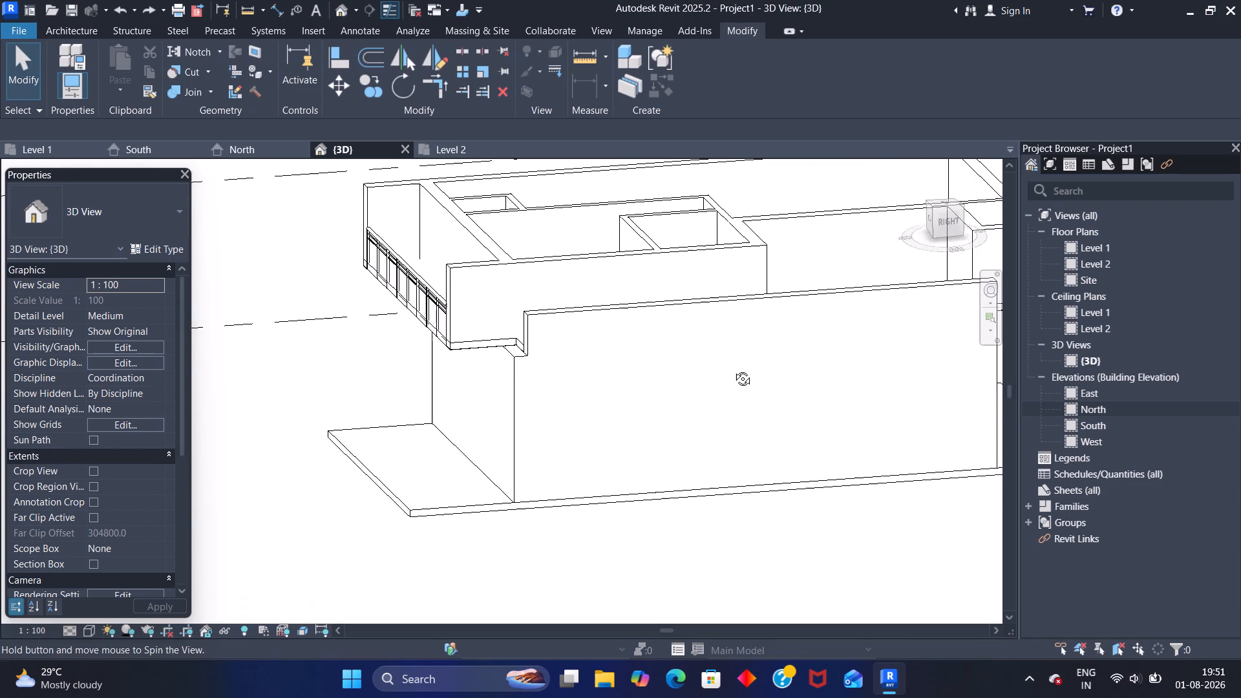
middle_click_drag(733, 369, 674, 365, "shift")
scroll(703, 354, "down", 4)
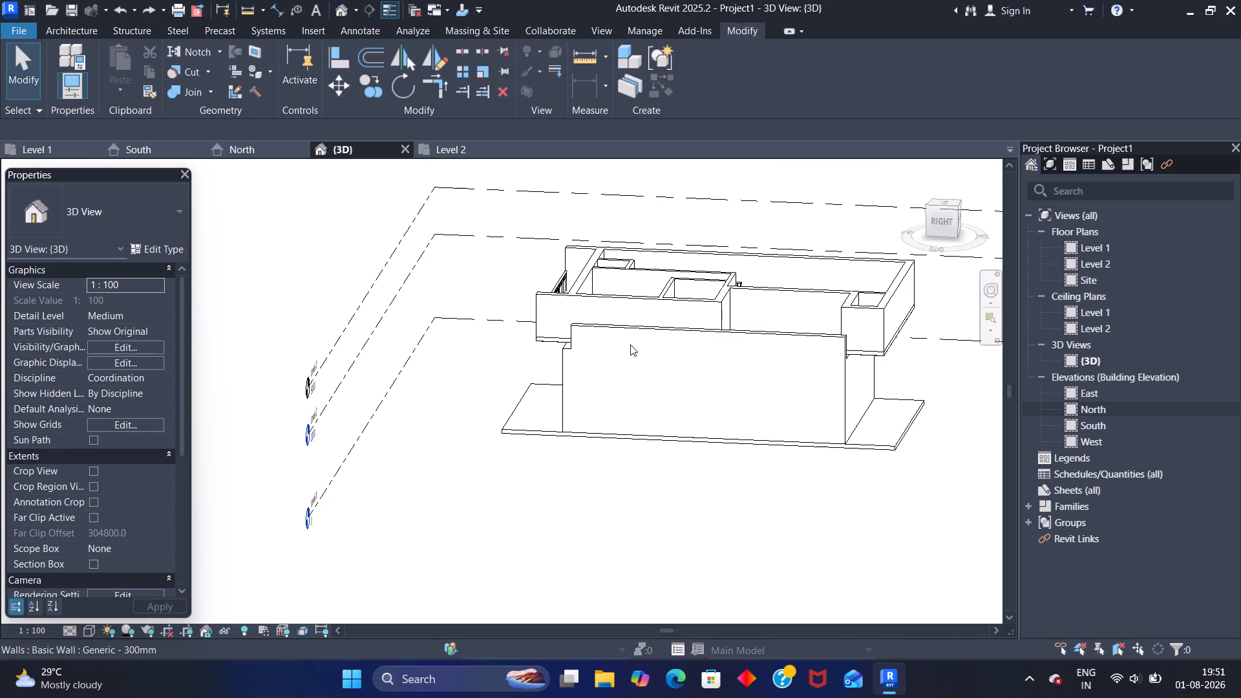
left_click(566, 347)
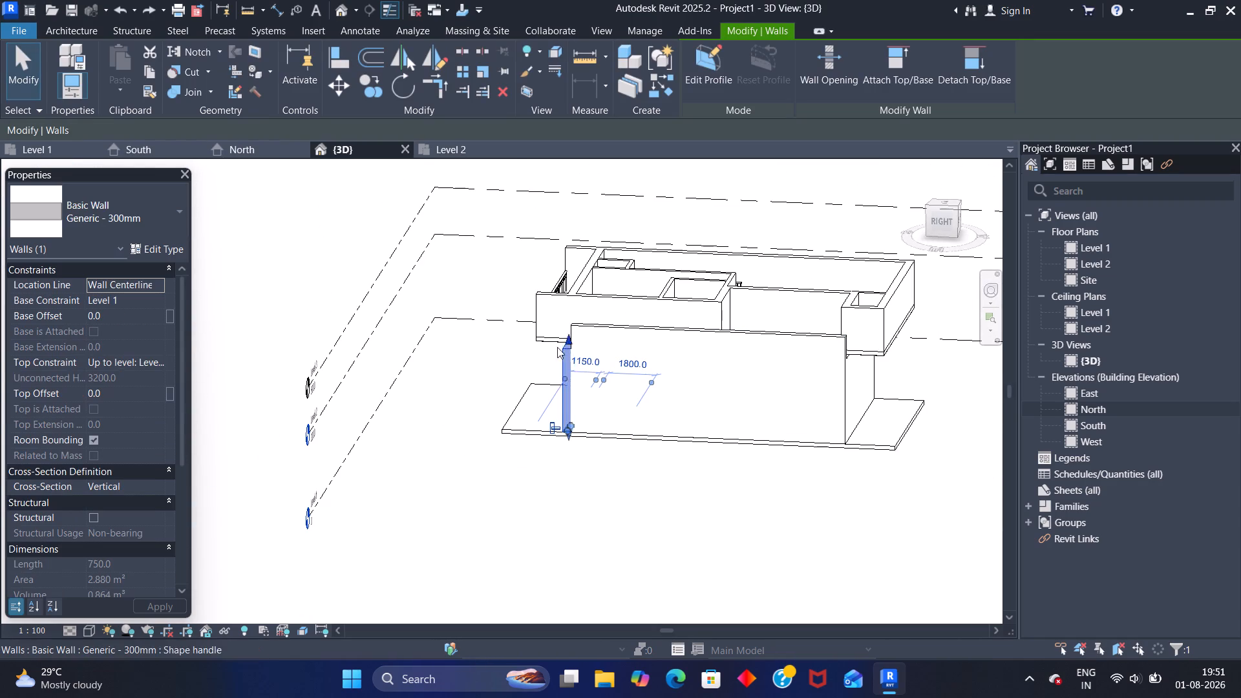
left_click(140, 395)
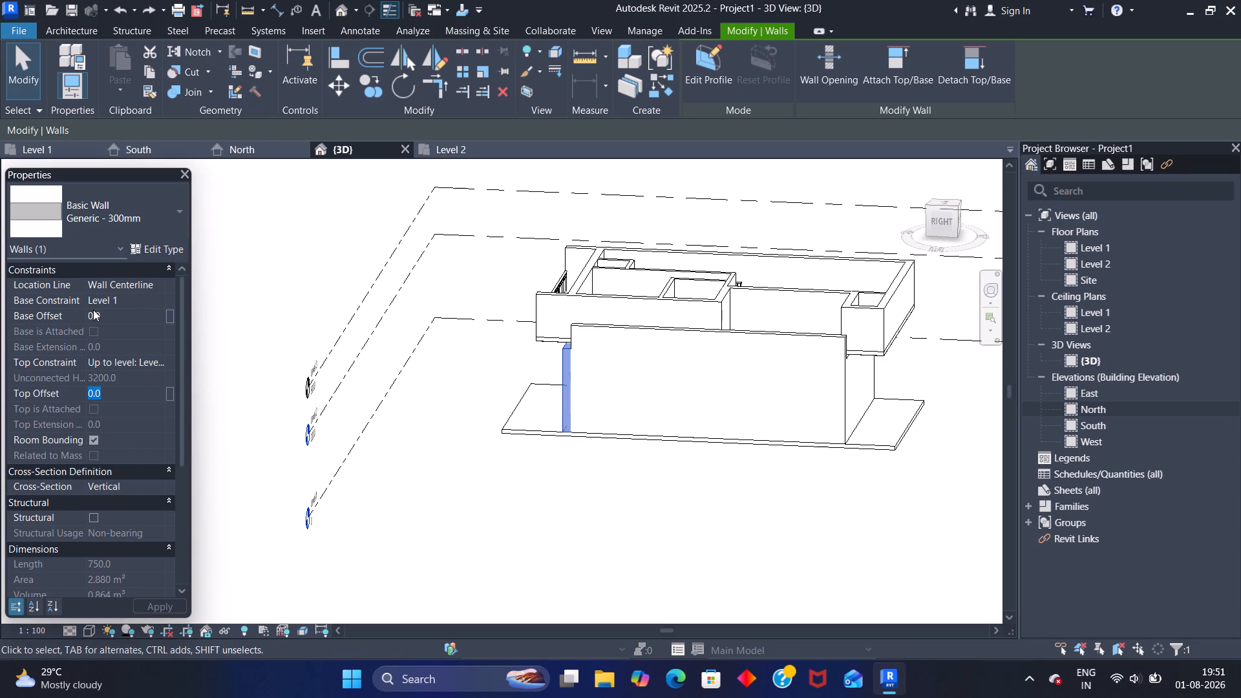
type("900")
key("Return")
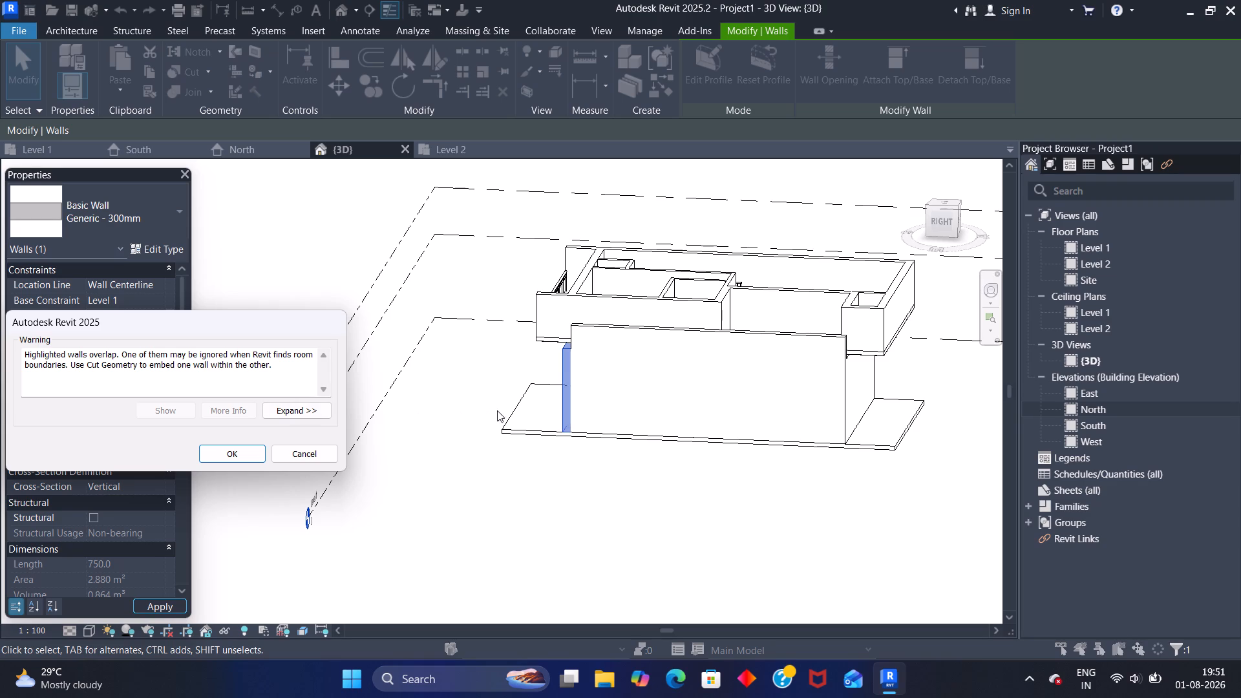
left_click(242, 451)
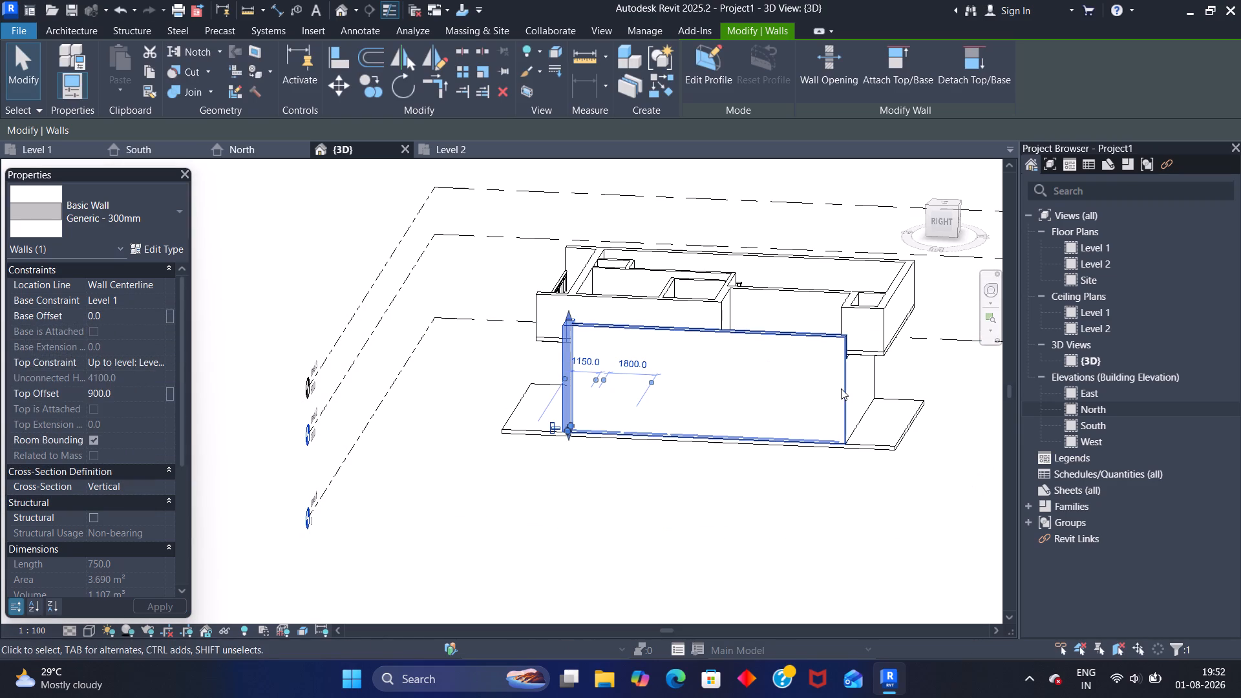
left_click(789, 472)
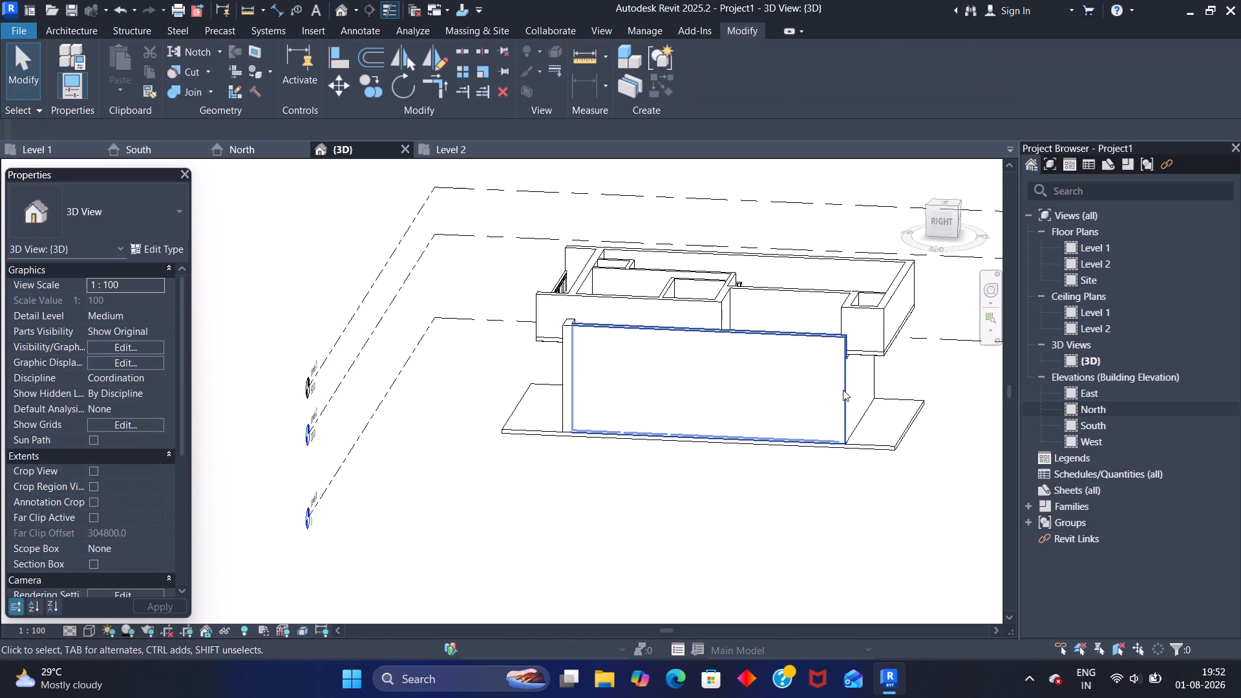
Set the top offset of the short rear corner wall segment at the other end of the long side wall to 900.
scroll(847, 393, "up", 2)
left_click(847, 394)
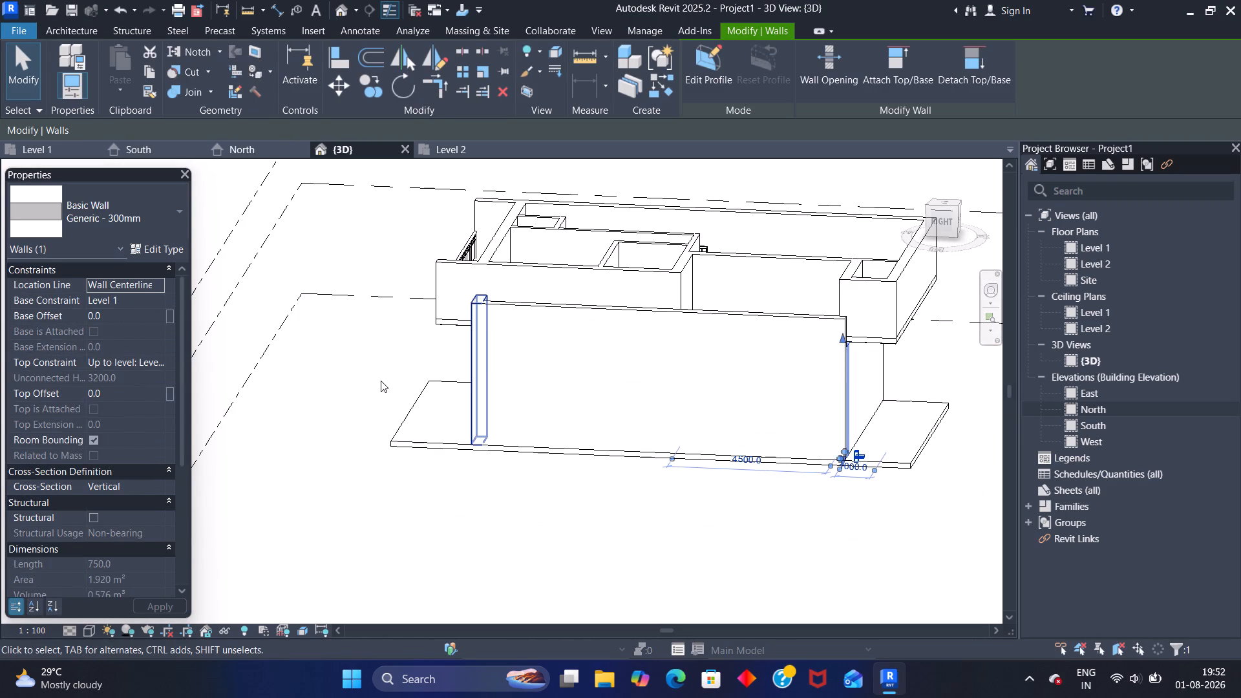
left_click(129, 385)
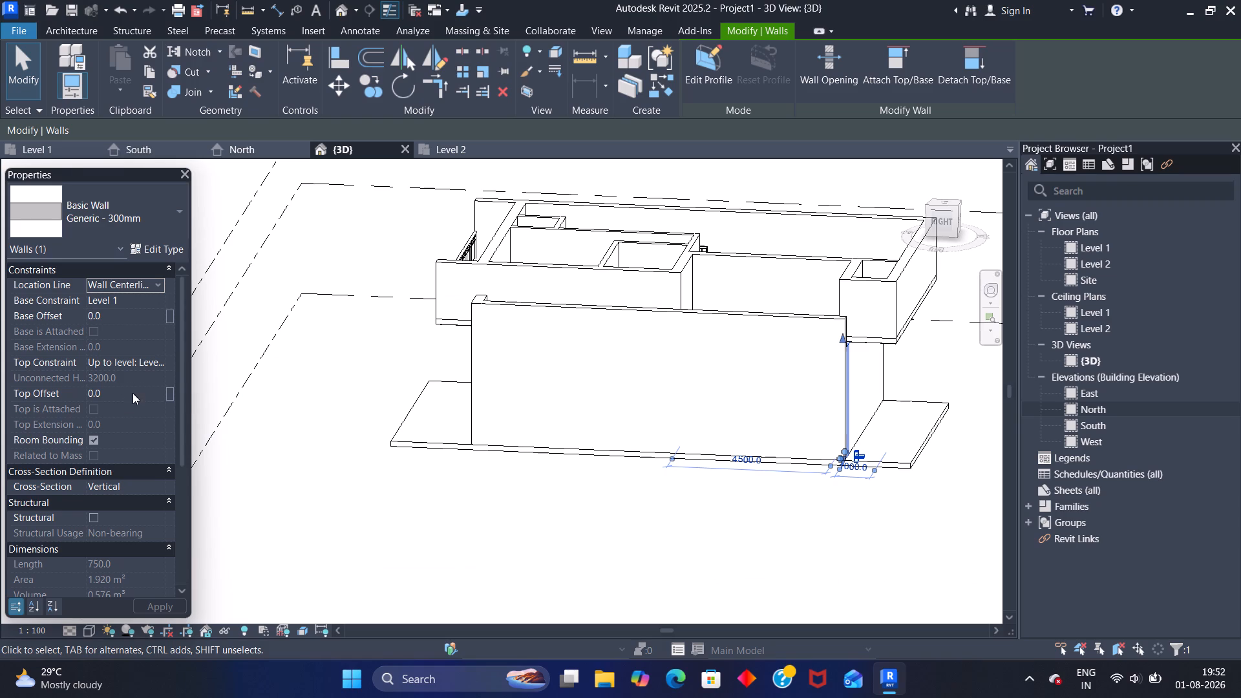
left_click(133, 393)
type("900")
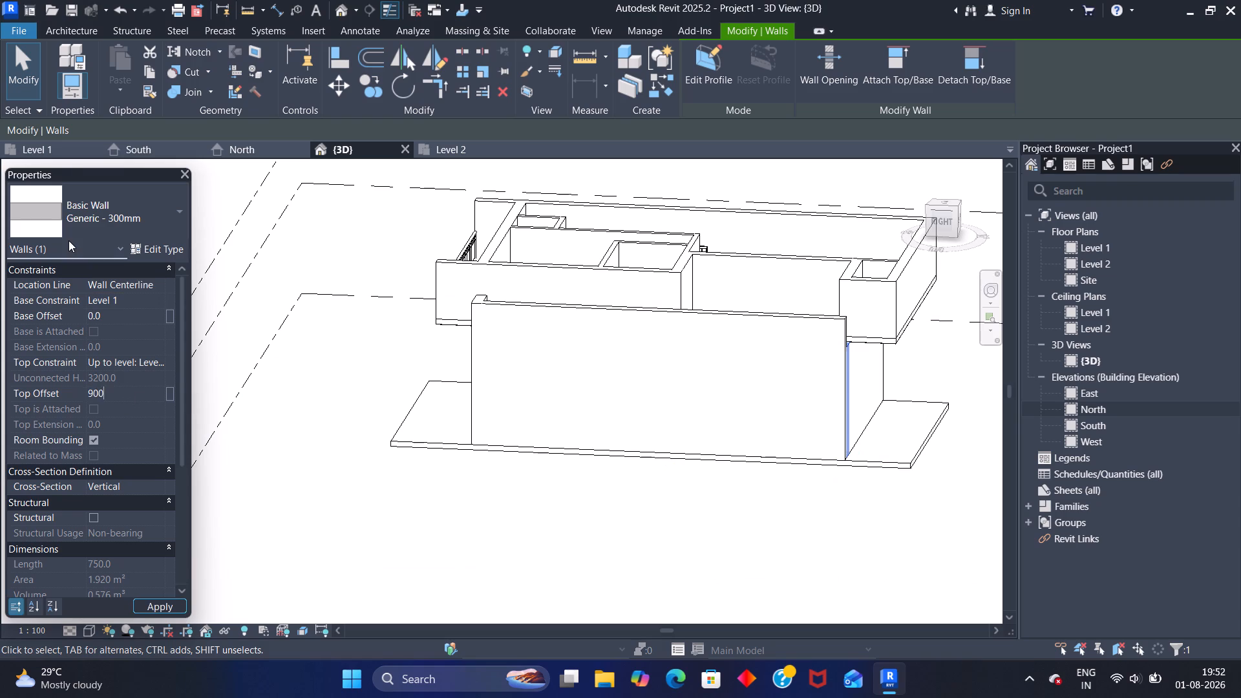
key("Return")
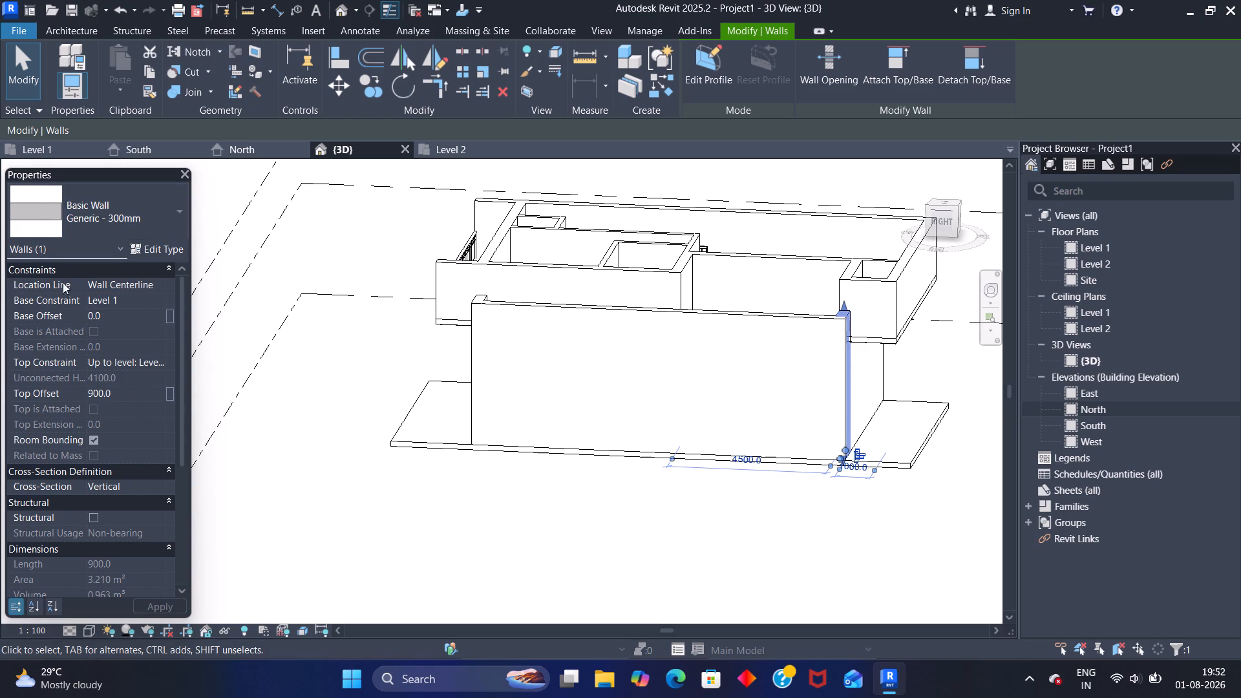
left_click(241, 408)
Examine the front corner, the balcony side and the full length of the side wall in 3D to check the raised segments.
middle_click_drag(270, 396, 286, 395)
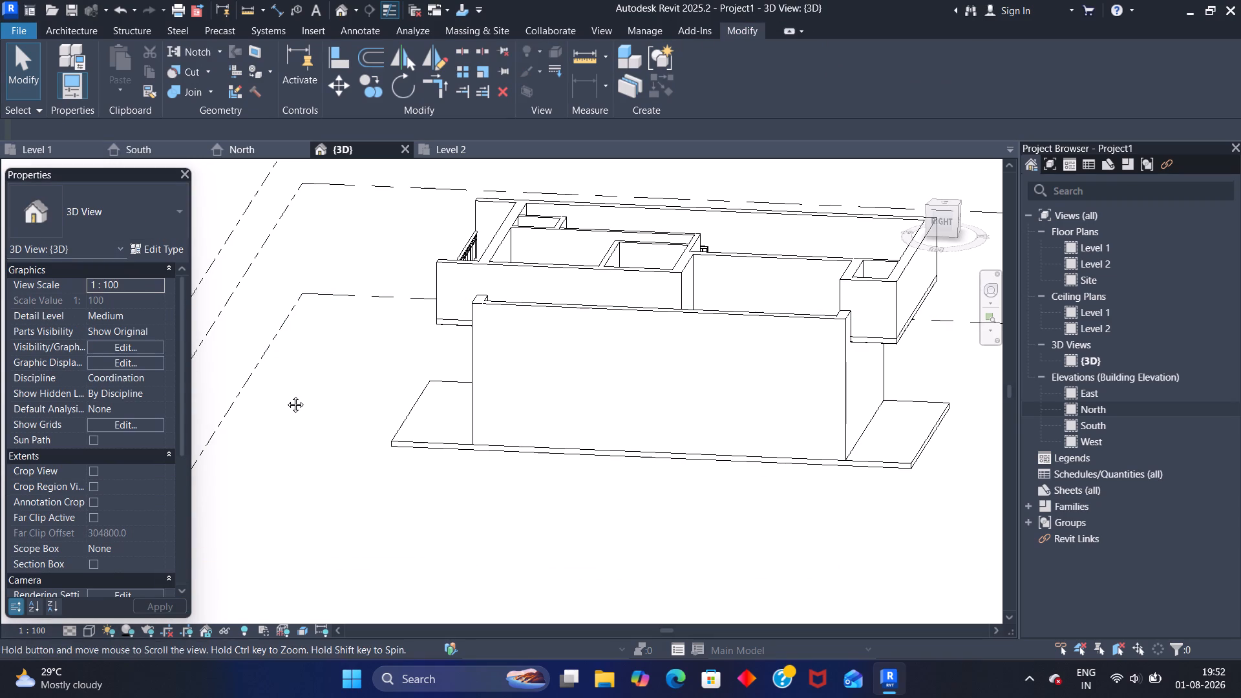
middle_click_drag(286, 395, 370, 377)
middle_click_drag(357, 401, 635, 435, "shift")
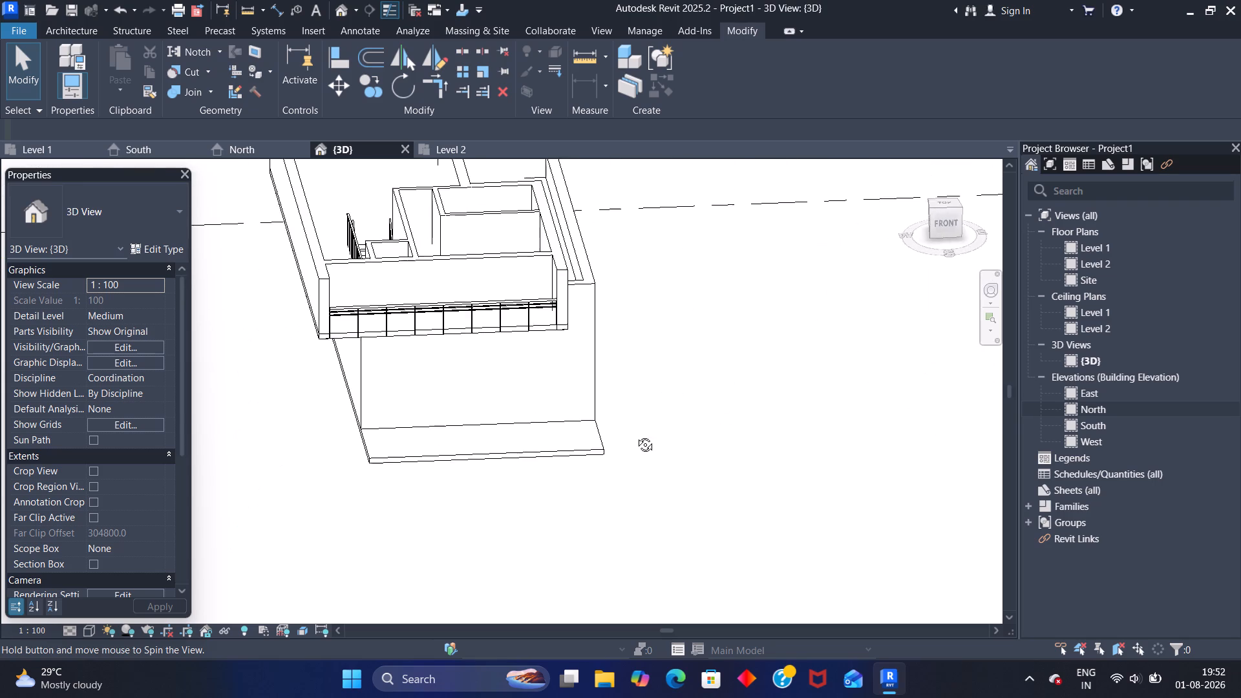
middle_click_drag(635, 435, 566, 425, "shift")
middle_click_drag(667, 403, 580, 428, "shift")
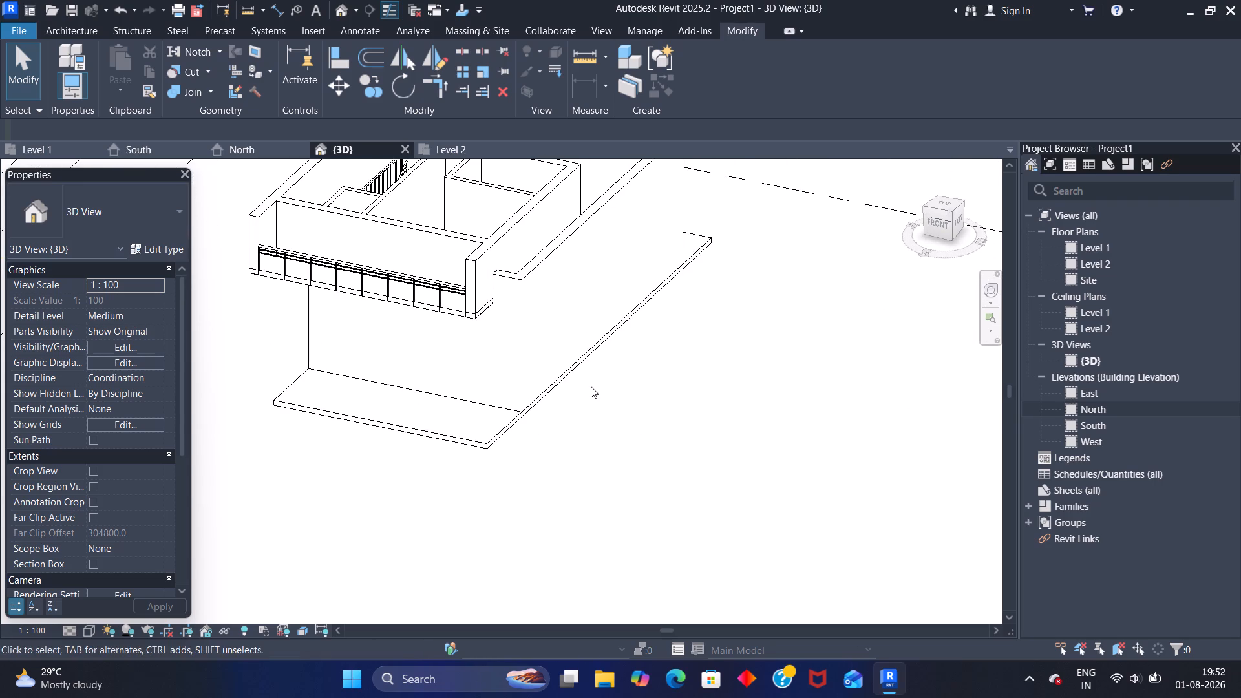
middle_click_drag(591, 388, 607, 476)
scroll(617, 454, "up", 2)
scroll(457, 428, "down", 1)
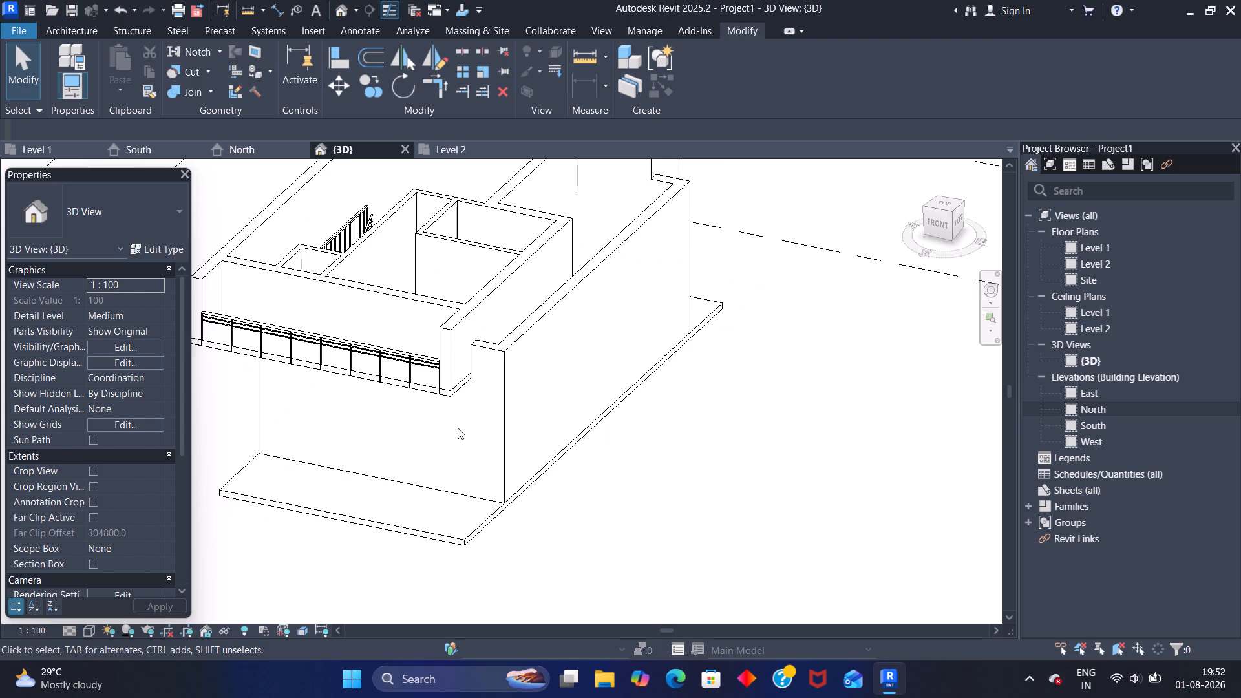
scroll(536, 221, "down", 1)
middle_click_drag(540, 175, 553, 216)
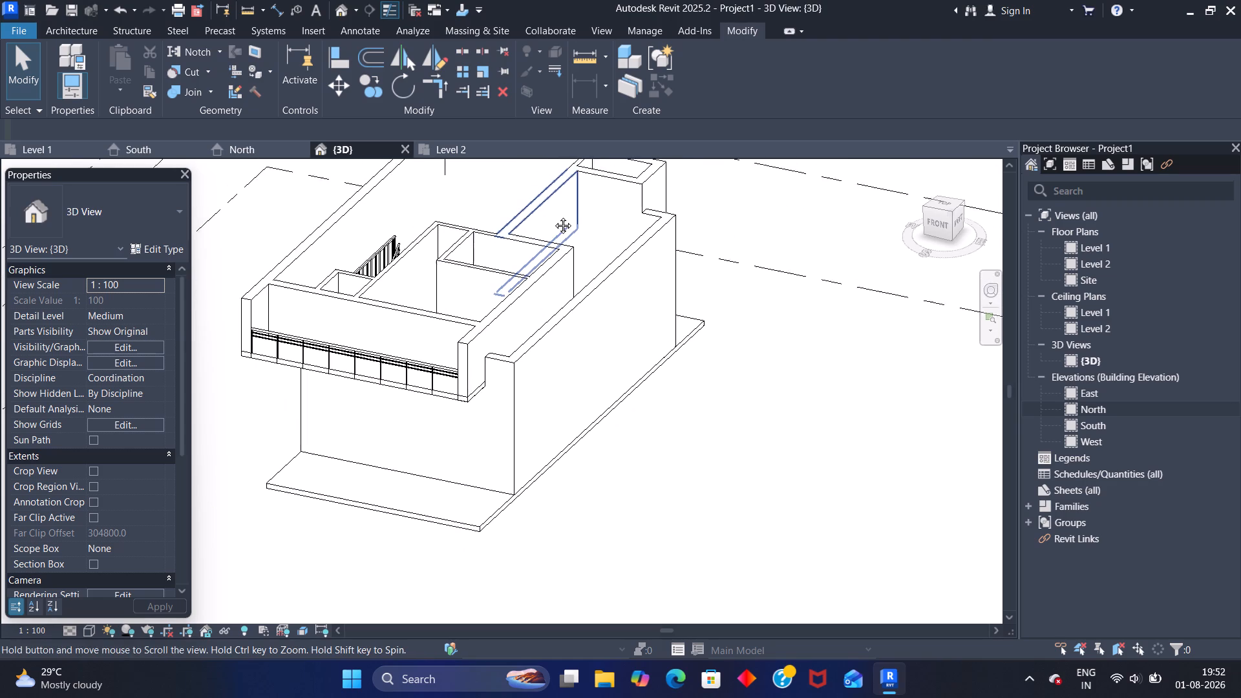
middle_click_drag(553, 216, 592, 262)
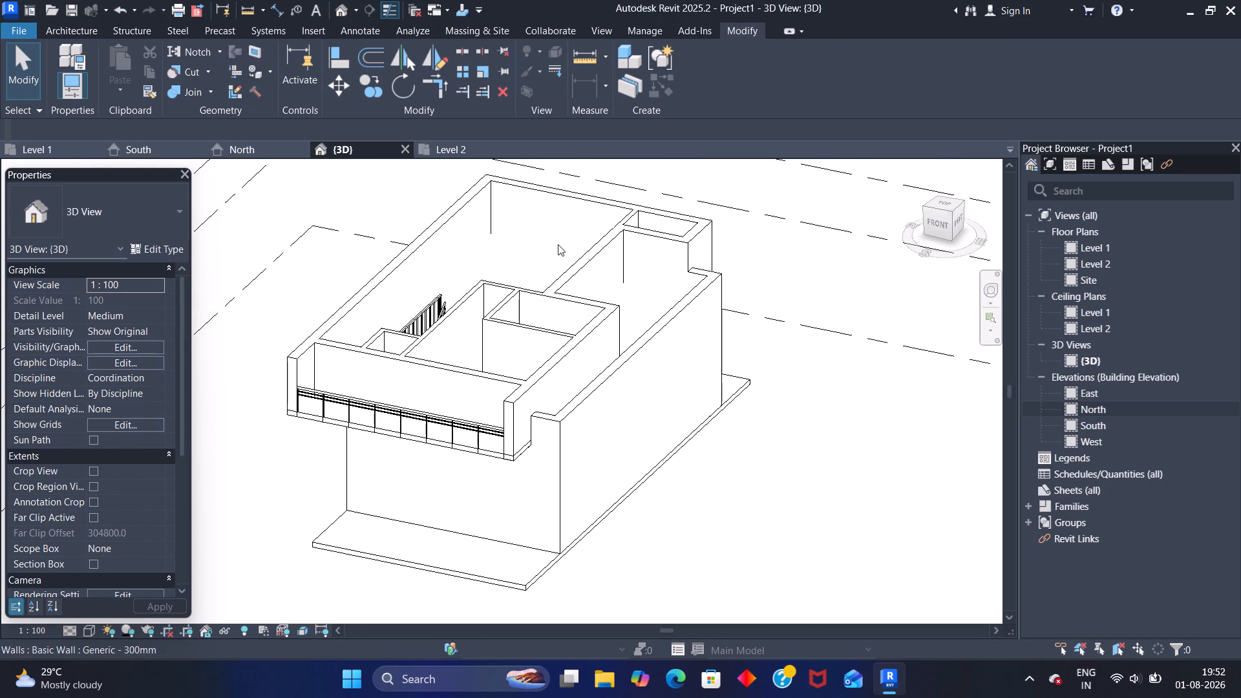
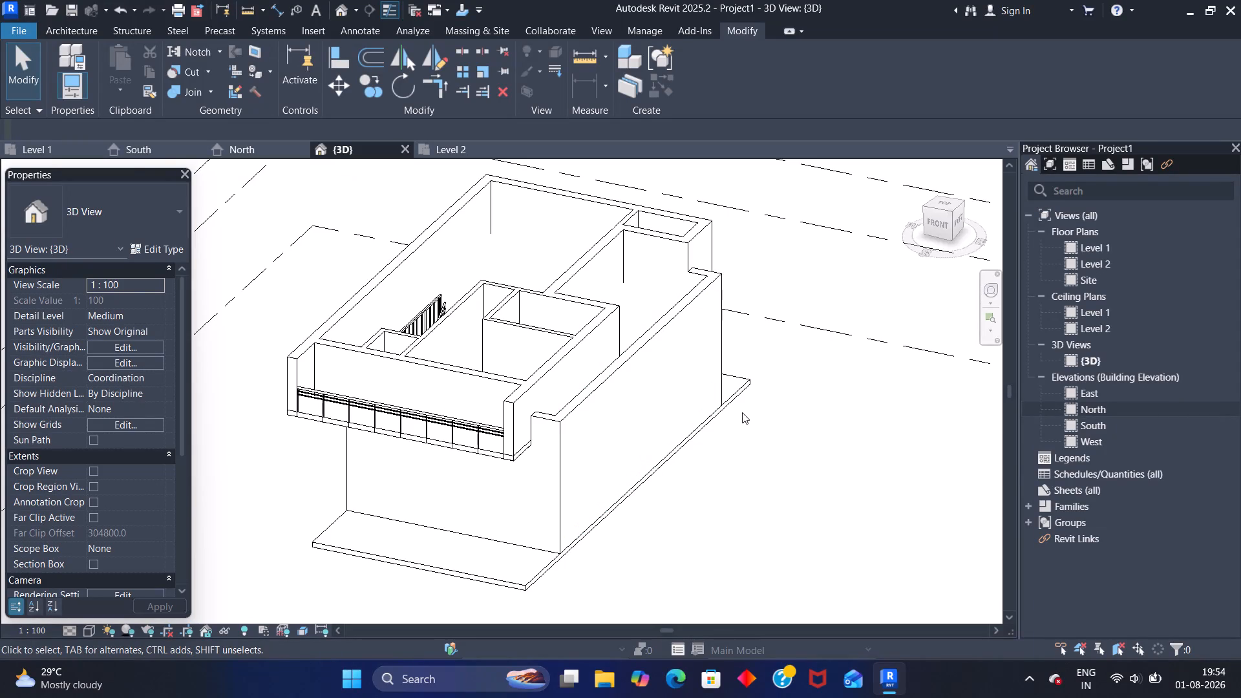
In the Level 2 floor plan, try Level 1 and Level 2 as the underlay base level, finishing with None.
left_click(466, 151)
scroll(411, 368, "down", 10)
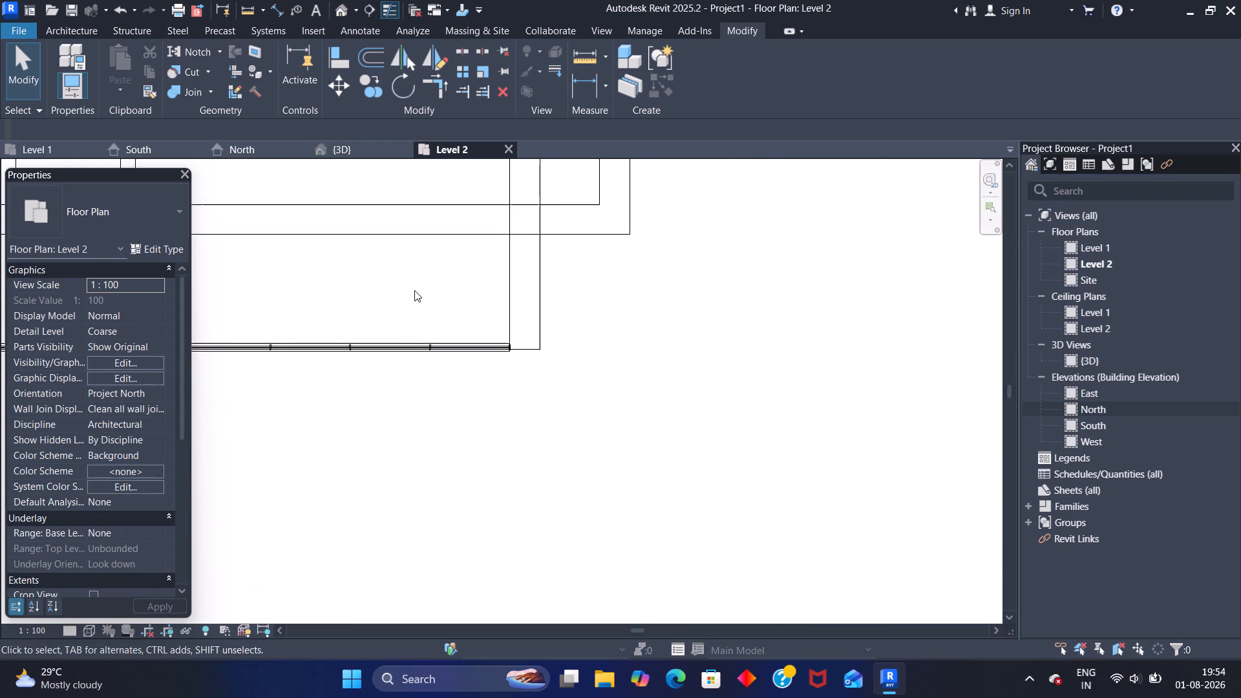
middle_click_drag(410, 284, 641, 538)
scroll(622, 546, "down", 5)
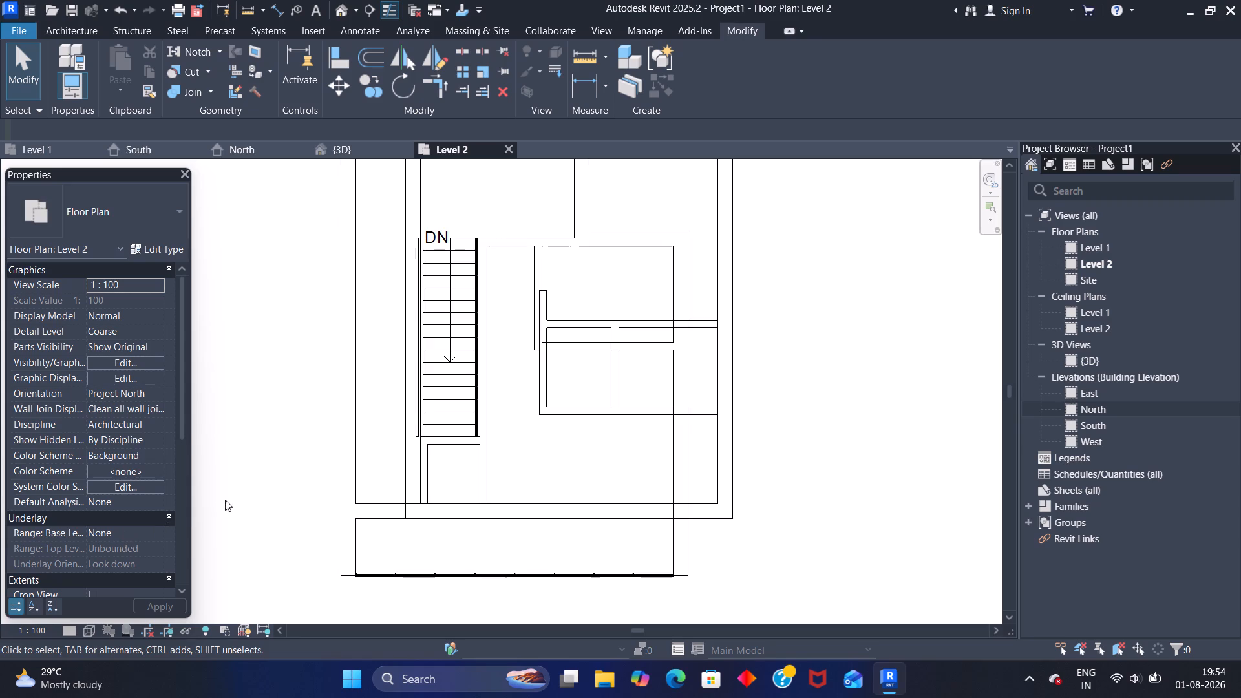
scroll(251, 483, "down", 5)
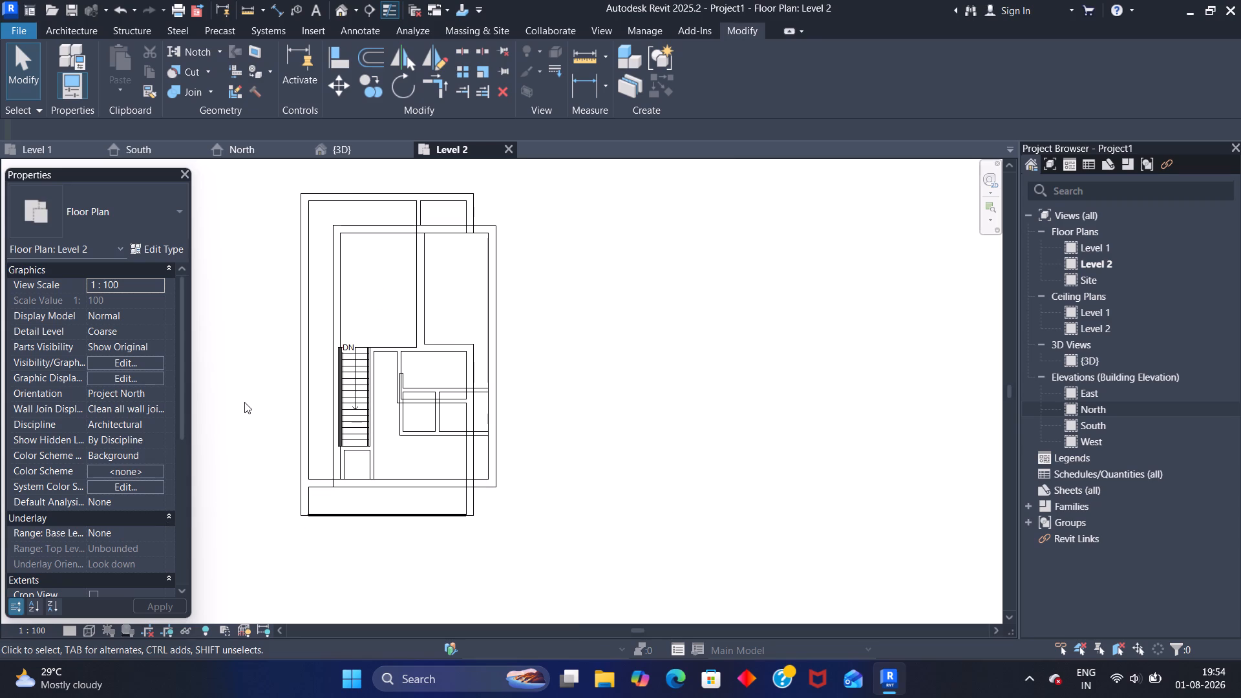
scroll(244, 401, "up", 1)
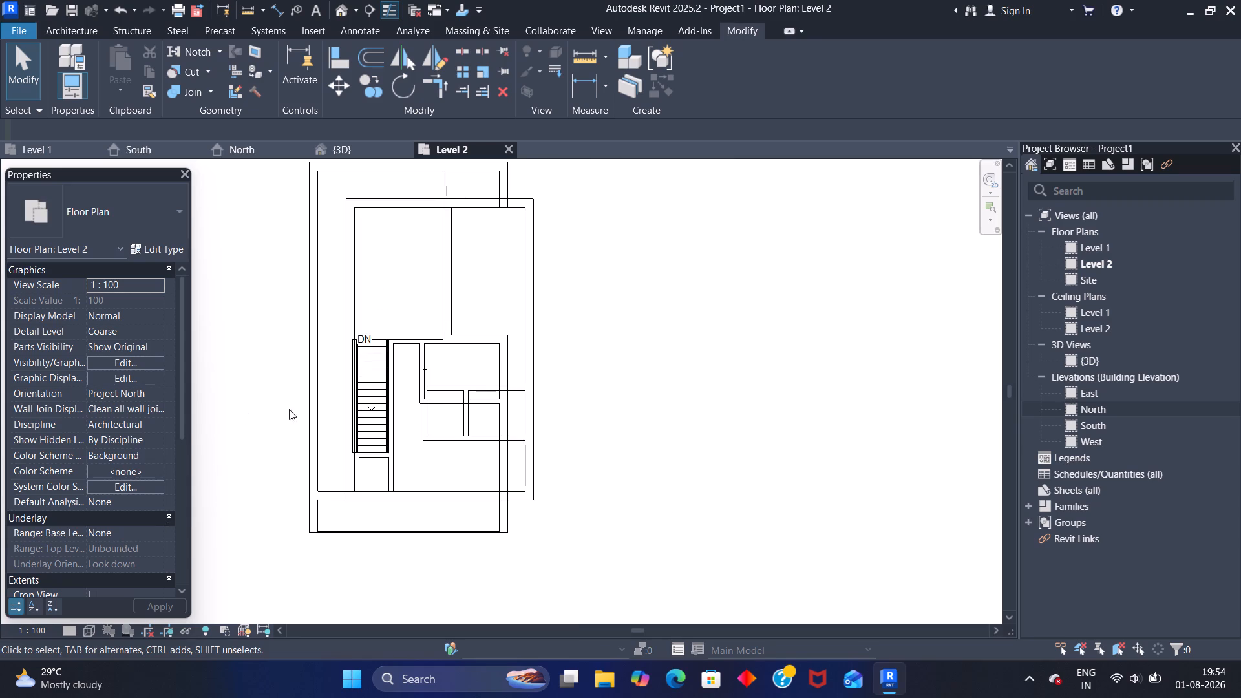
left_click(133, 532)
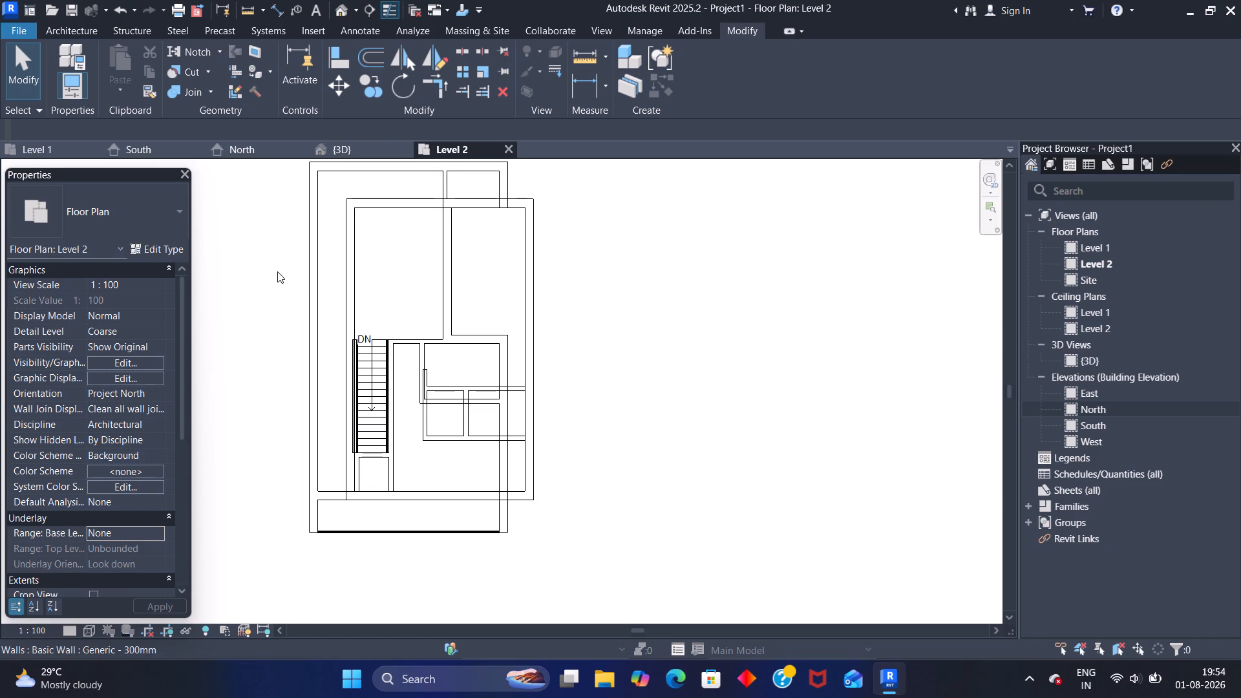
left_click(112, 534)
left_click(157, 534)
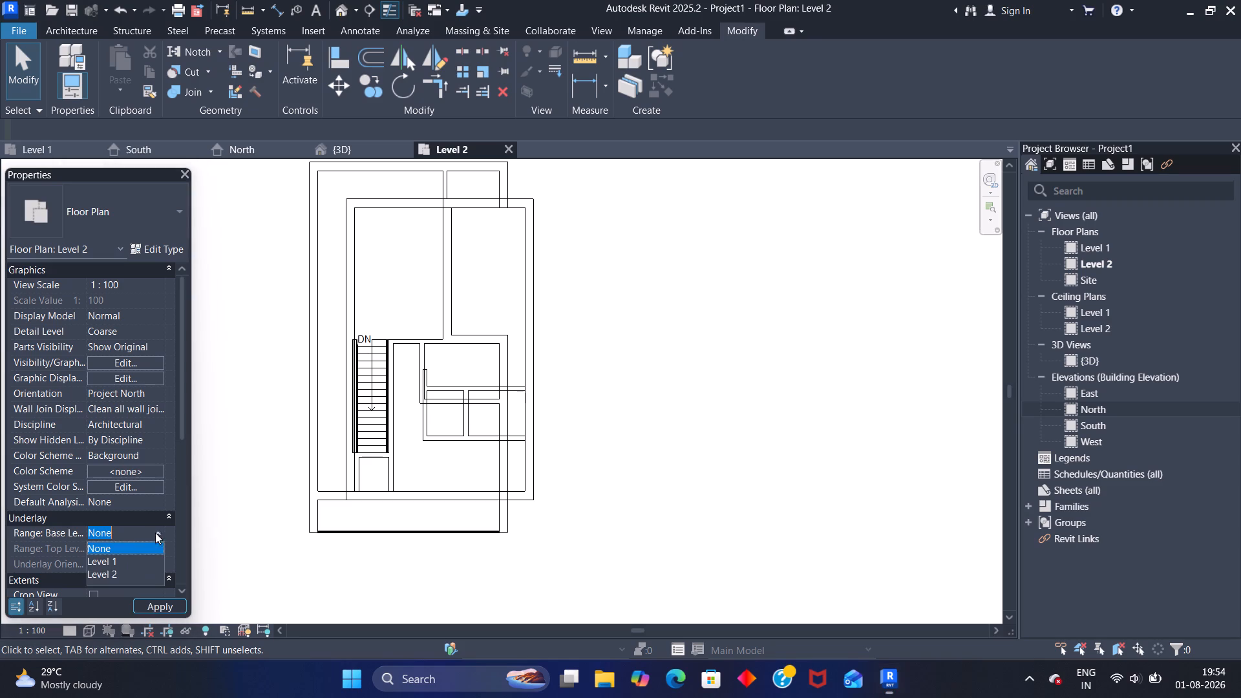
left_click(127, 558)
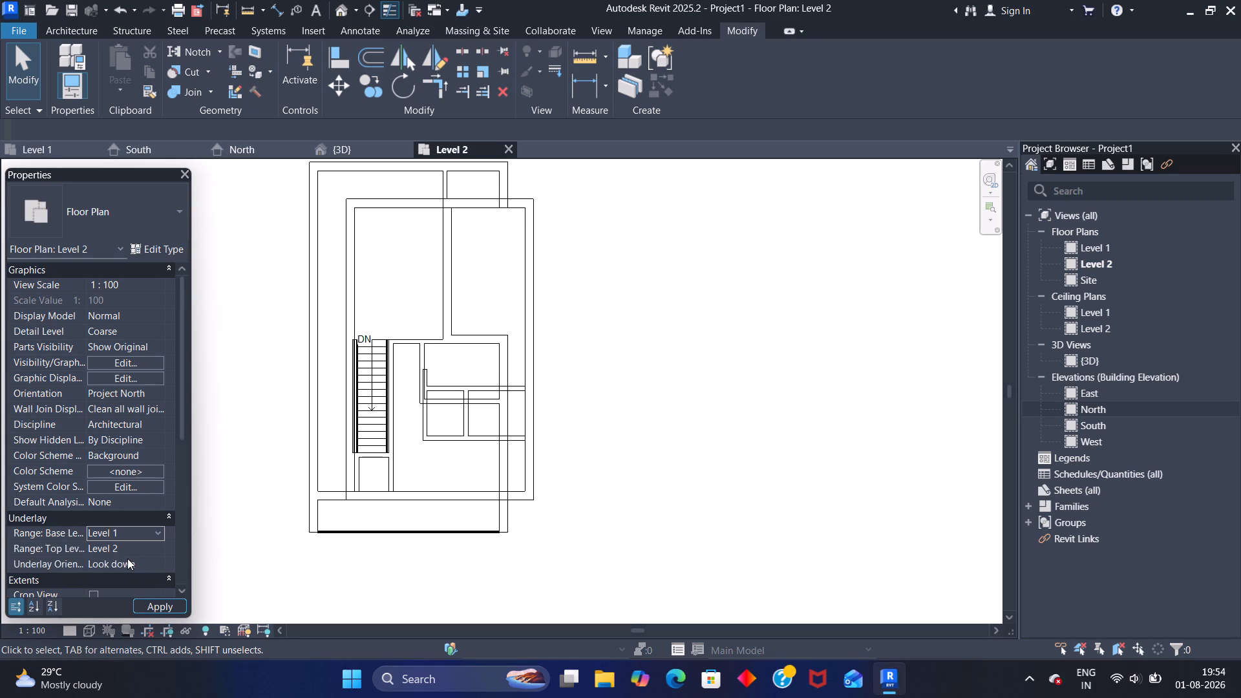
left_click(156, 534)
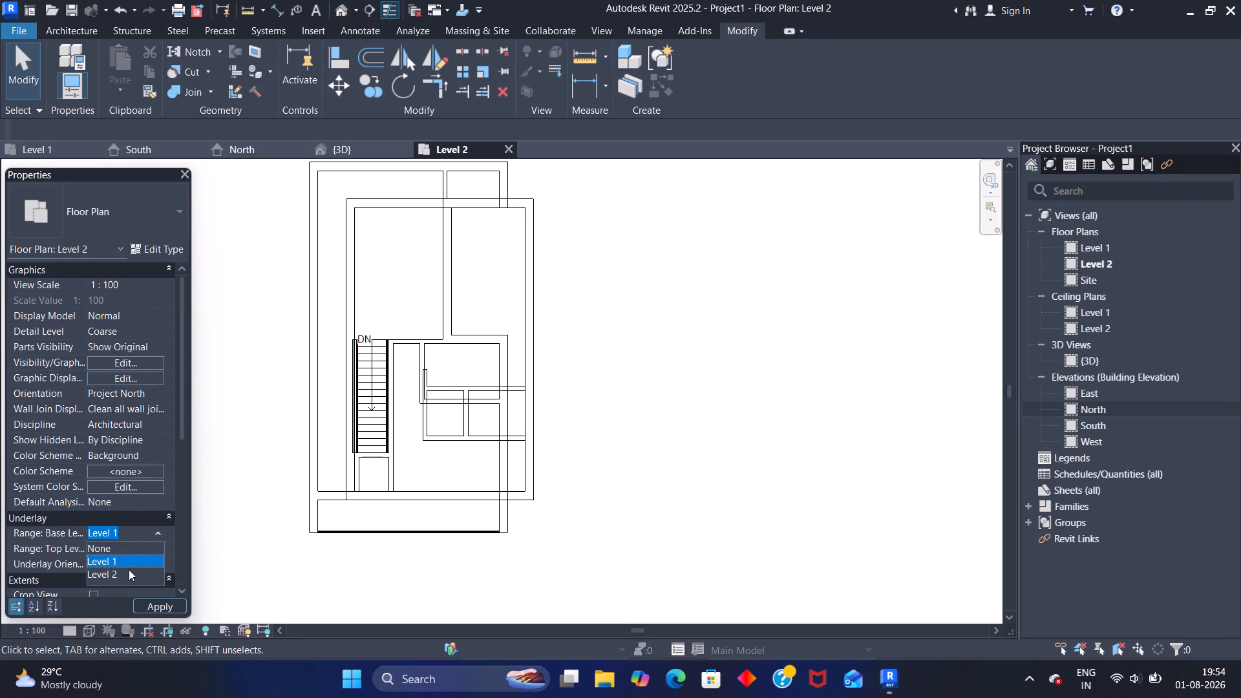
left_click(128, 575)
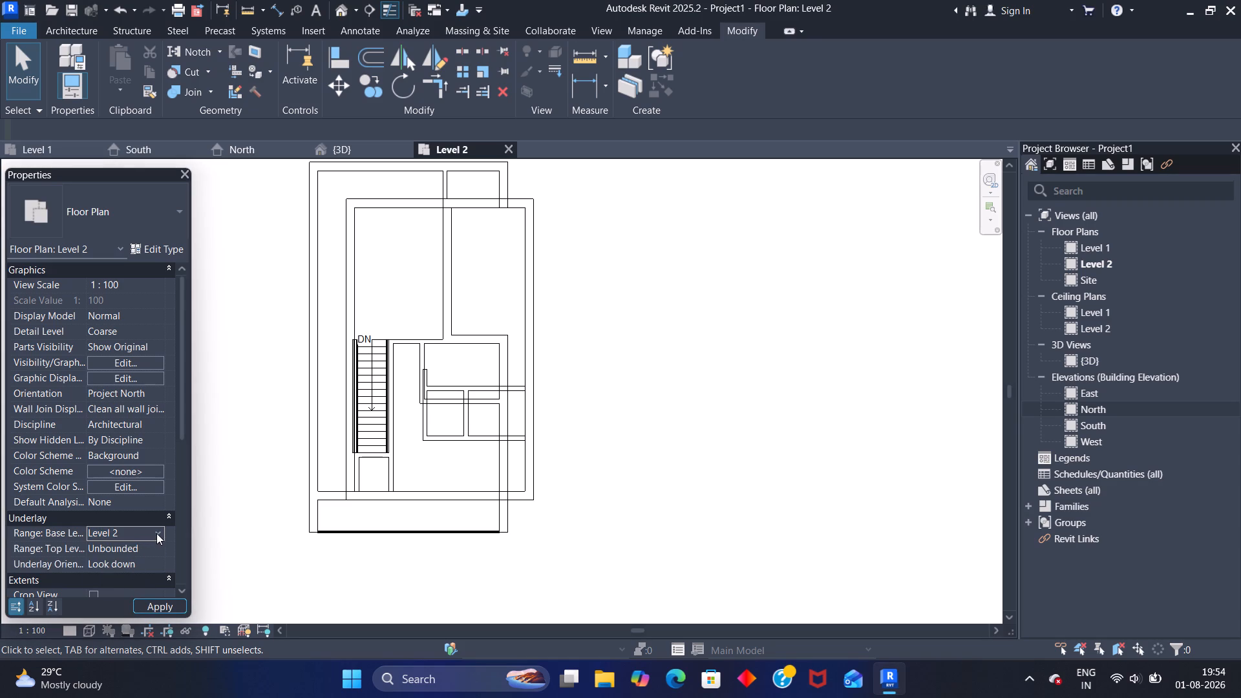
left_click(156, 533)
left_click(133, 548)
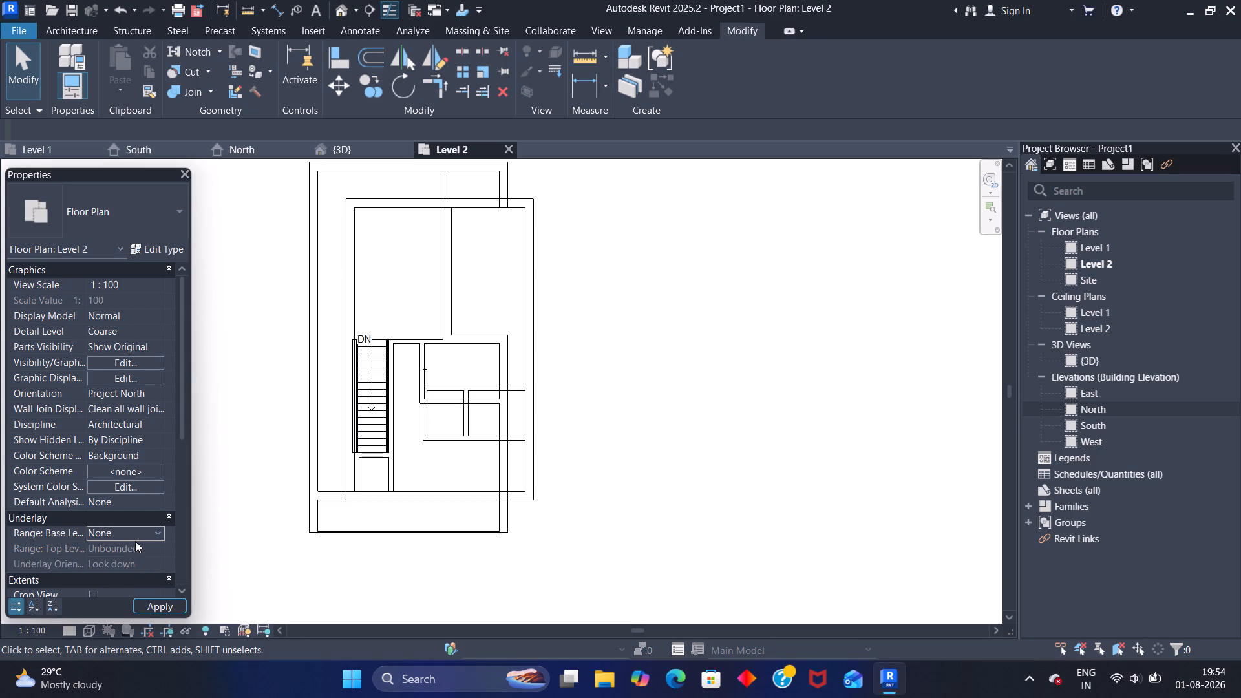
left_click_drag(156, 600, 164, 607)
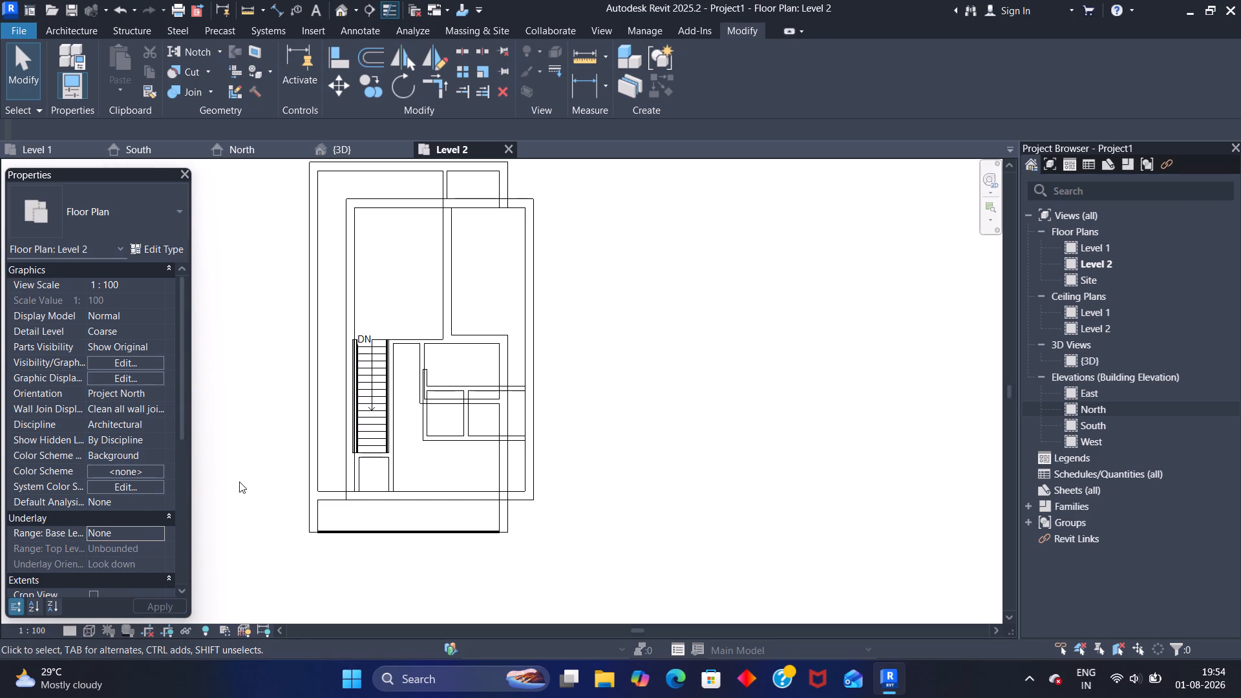
Undo the top offset changes on the rear and front corner wall segments and check the corners in 3D.
scroll(250, 482, "down", 3)
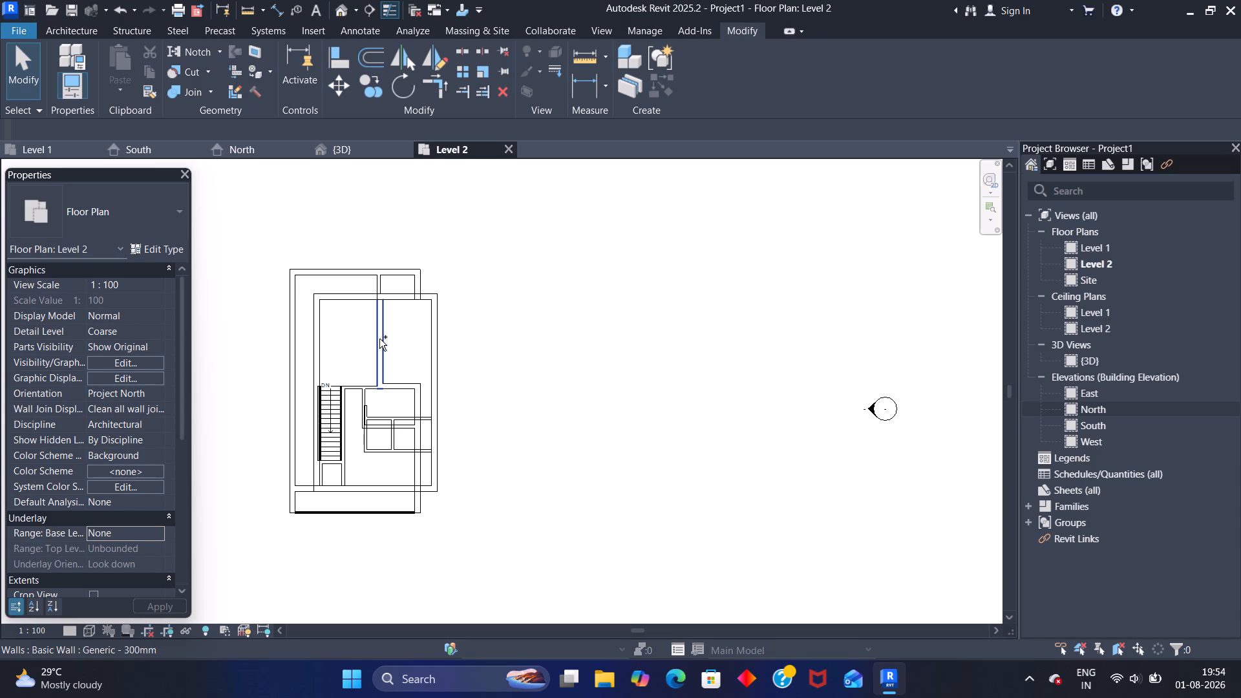
key("ctrl+z")
key("ctrl+z")
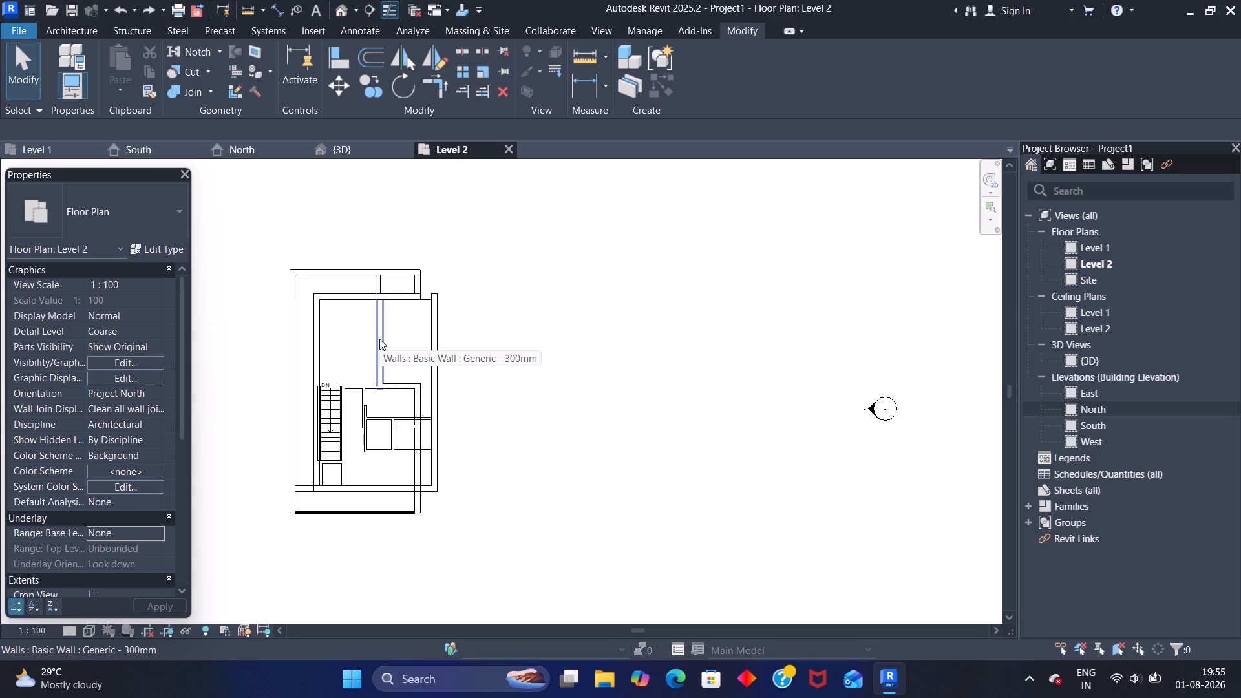
key("ctrl+z")
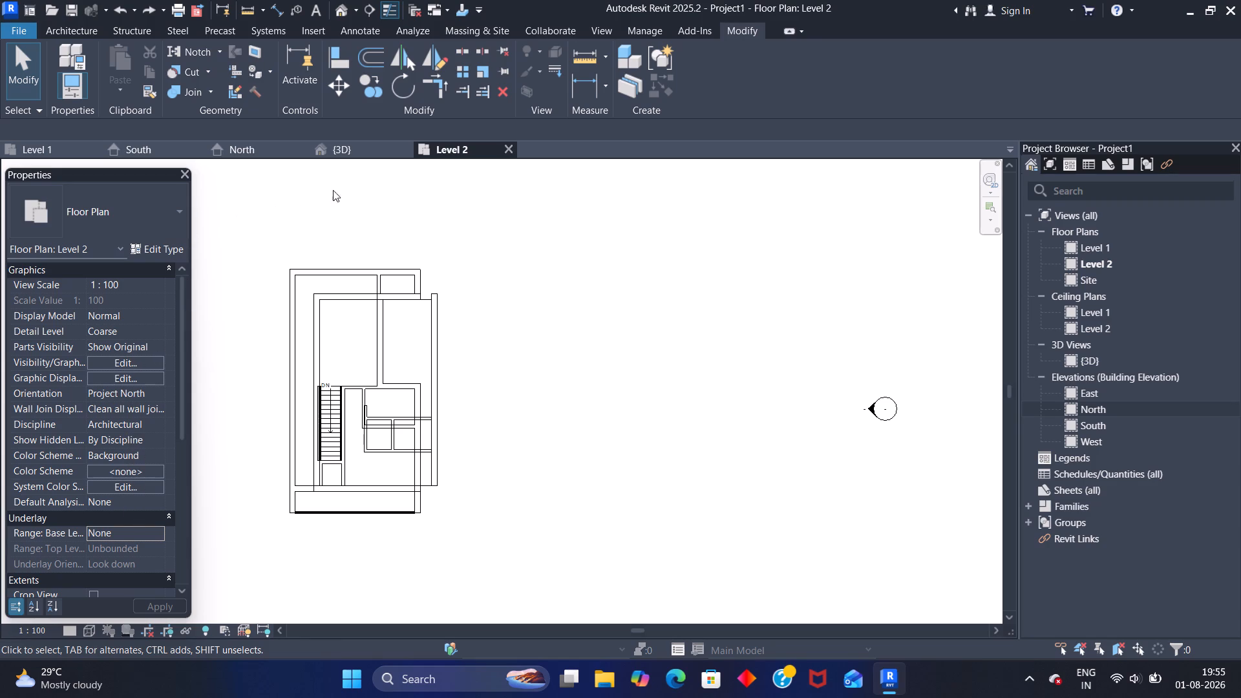
left_click(357, 144)
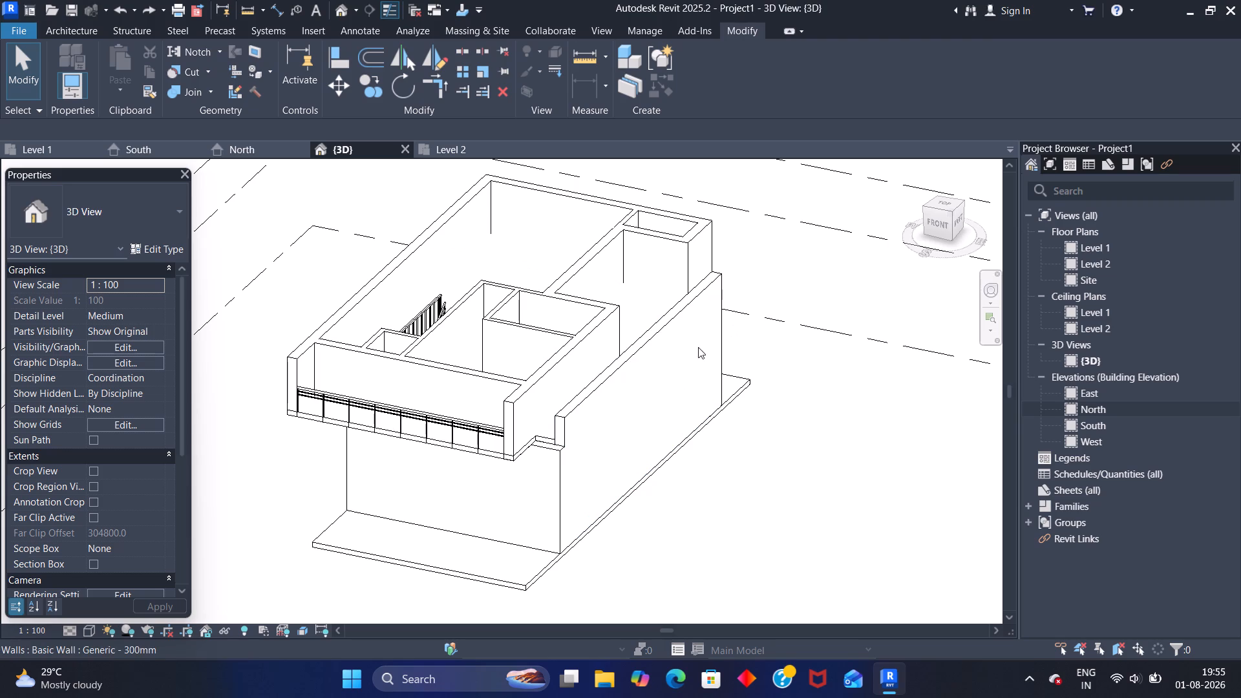
From the Level 2 plan, undo the earlier wall edits at both ends of the long side wall and check the model in 3D.
left_click(461, 151)
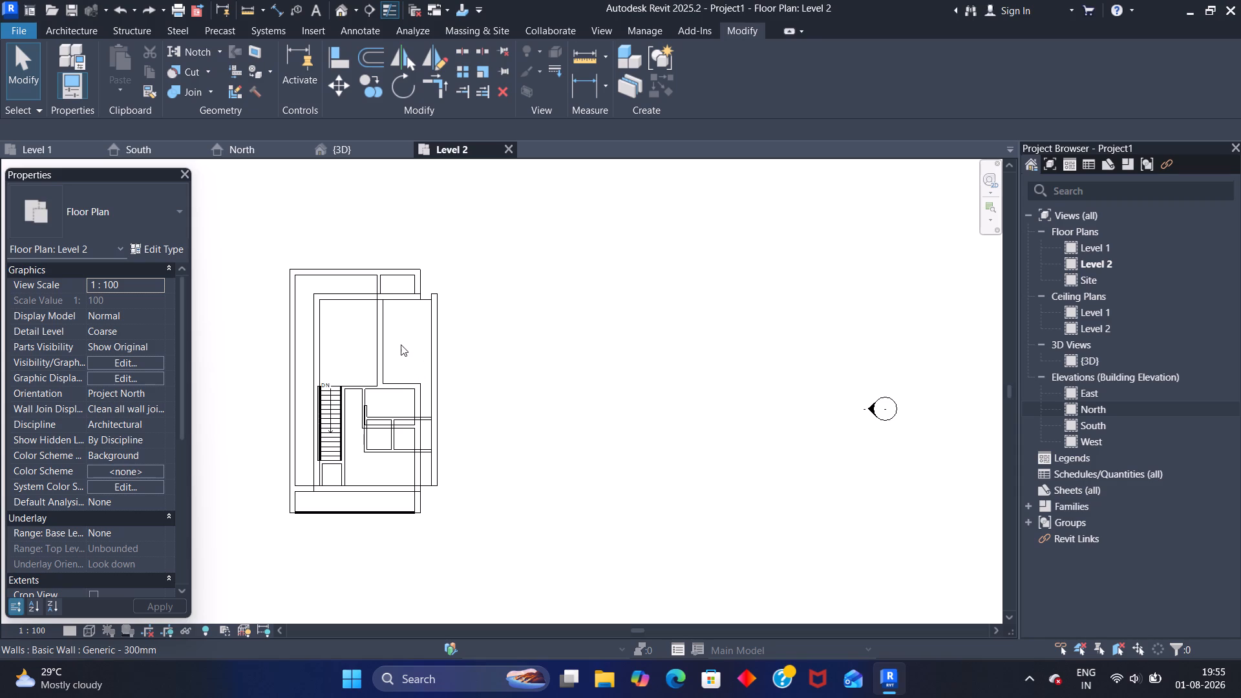
middle_click_drag(401, 344, 482, 317)
scroll(495, 336, "up", 4)
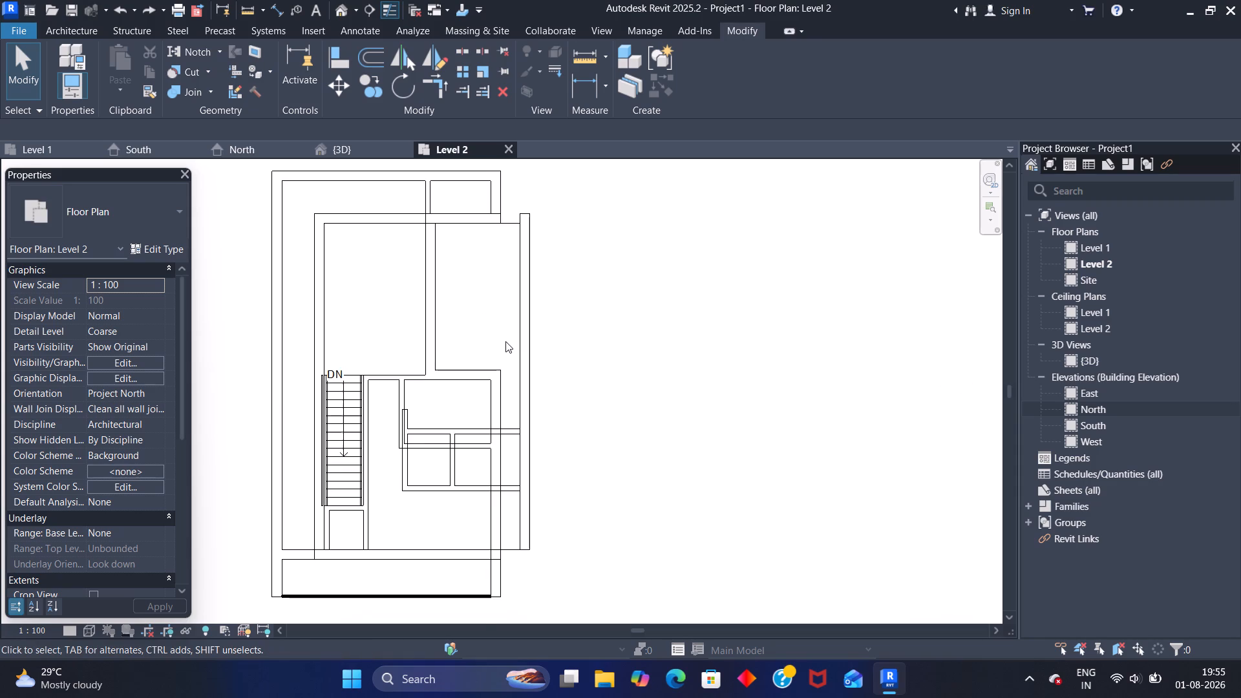
scroll(506, 341, "up", 2)
scroll(506, 340, "down", 5)
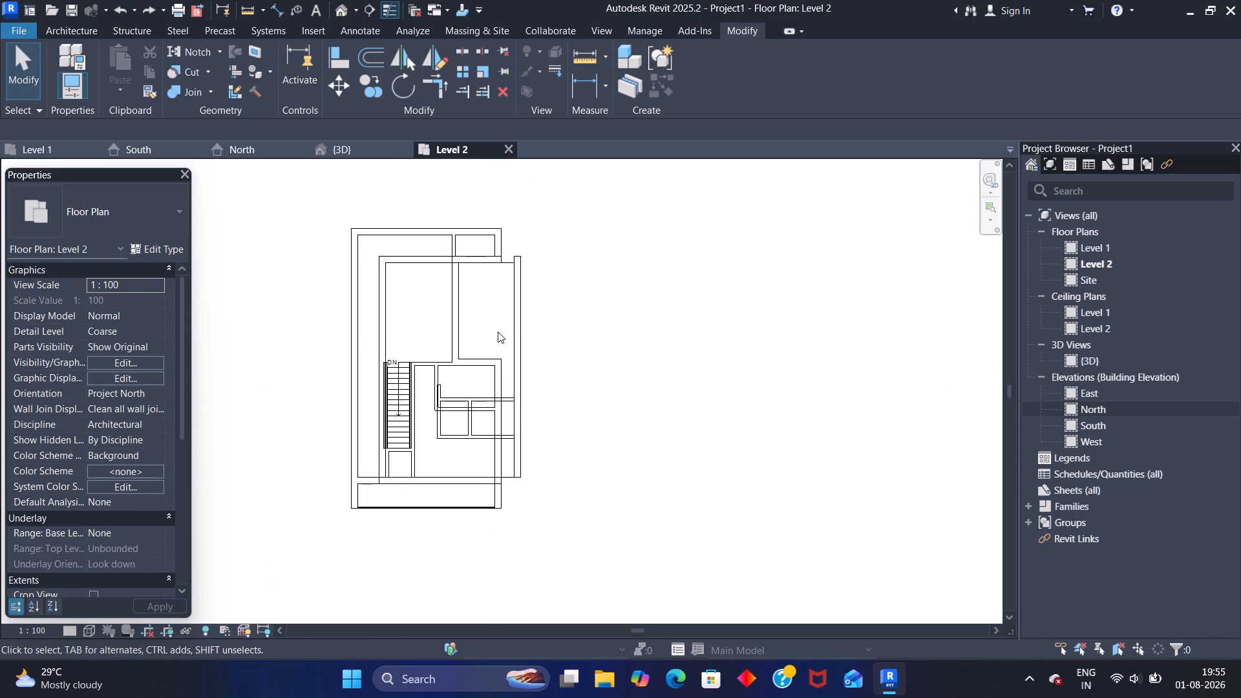
key("ctrl+z")
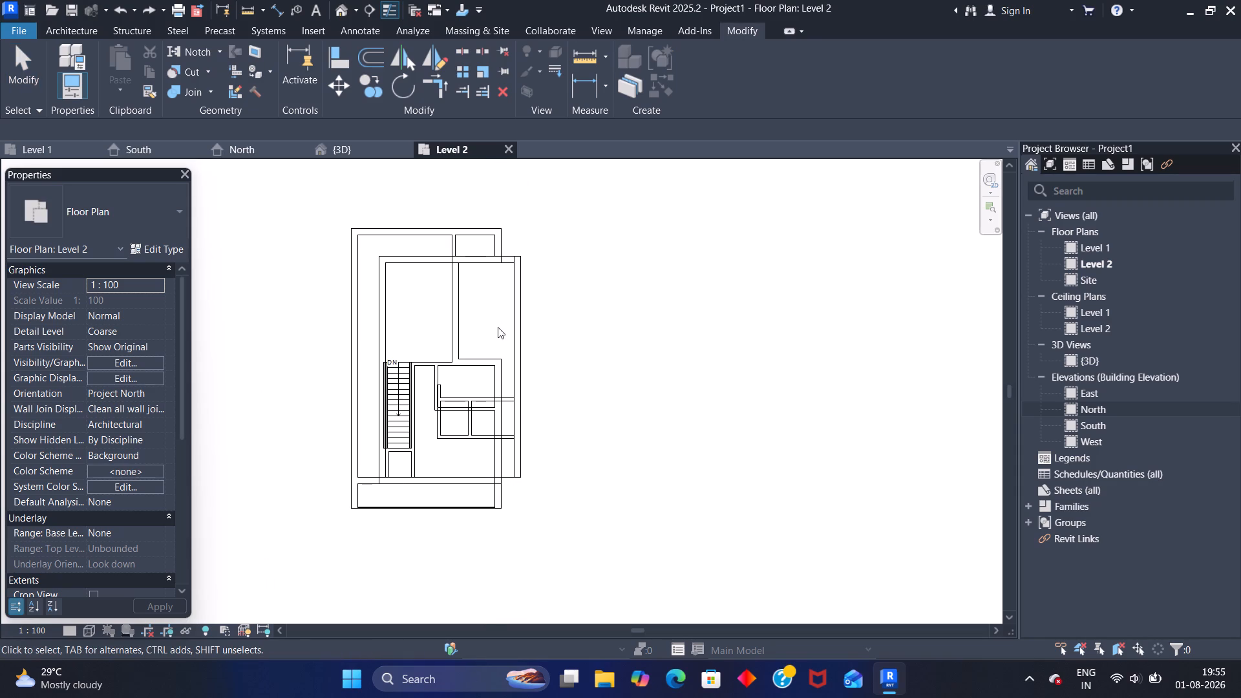
key("ctrl+z")
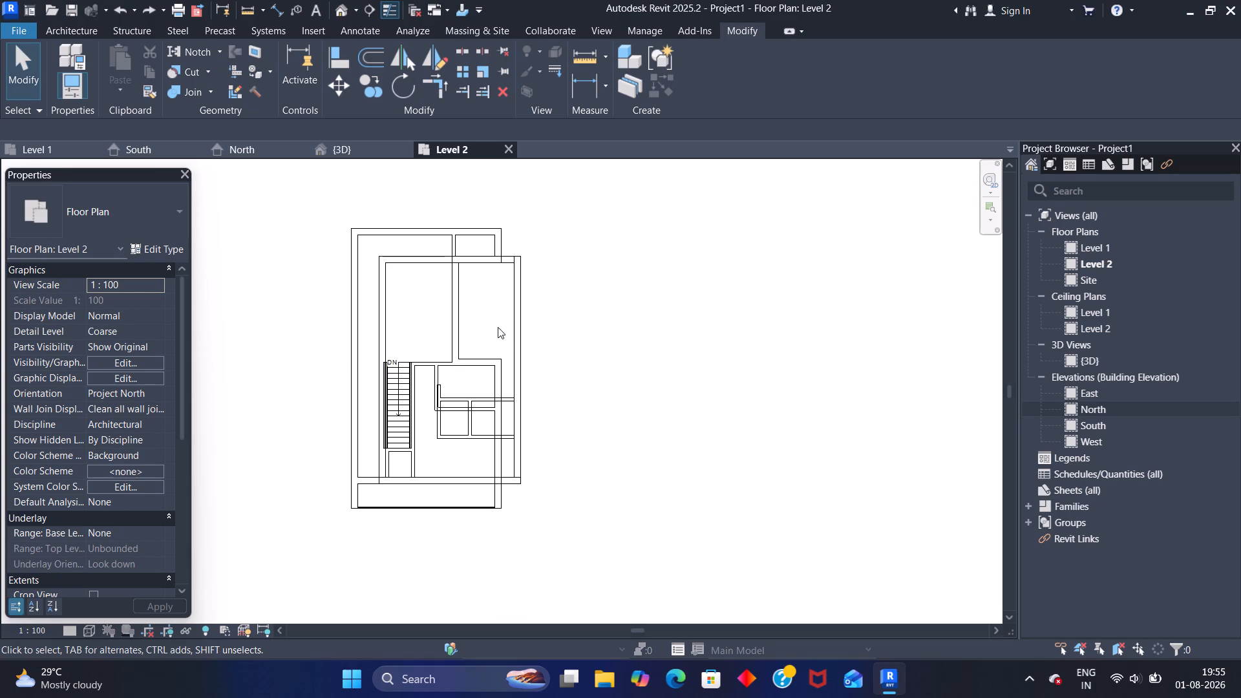
key("ctrl+z")
key("ctrl+z")
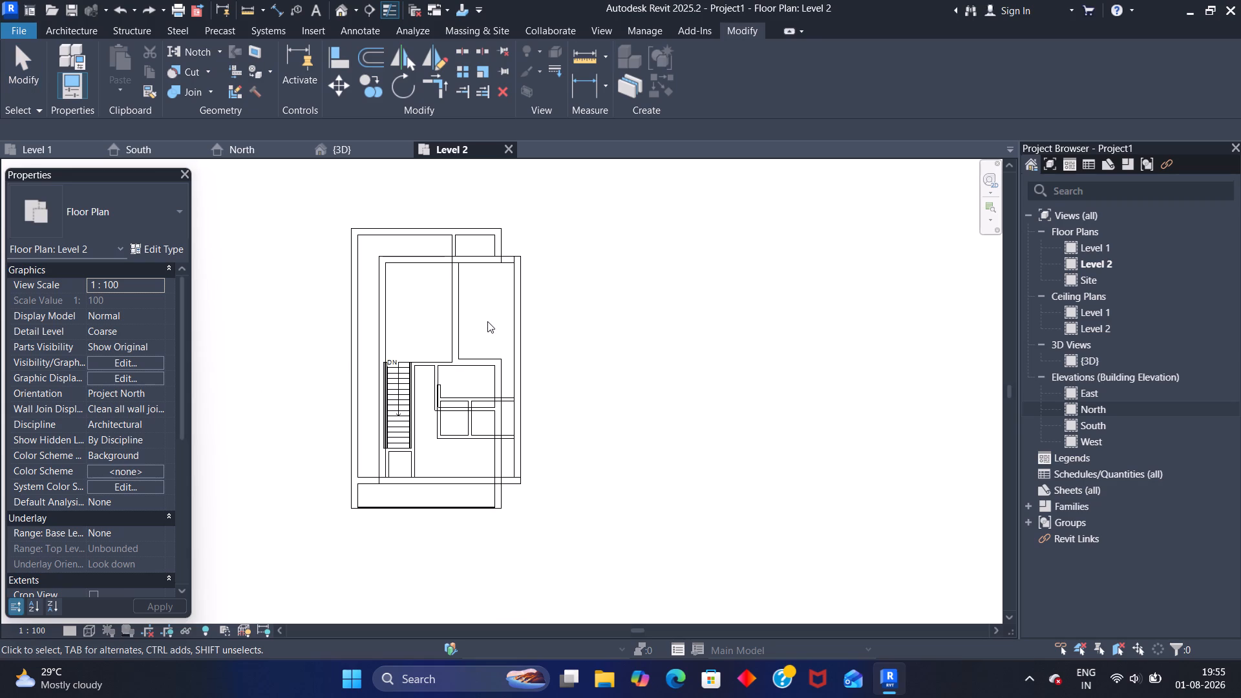
key("ctrl+z")
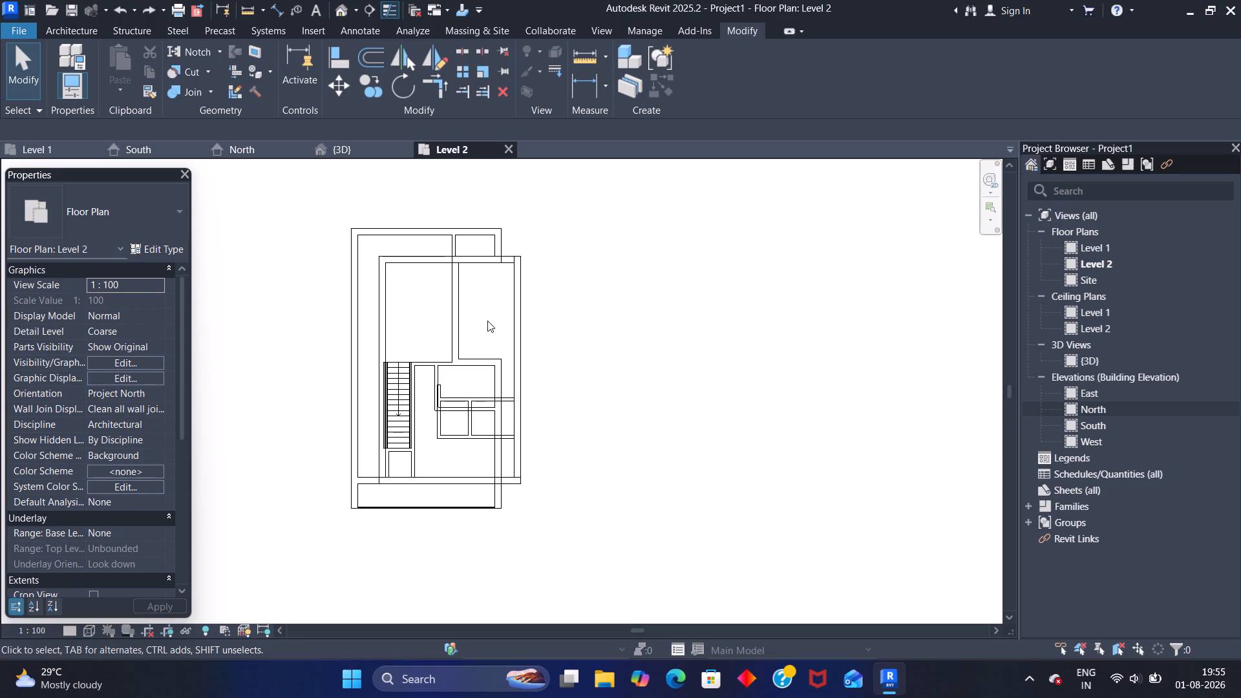
key("ctrl+z")
key("ctrl+z")
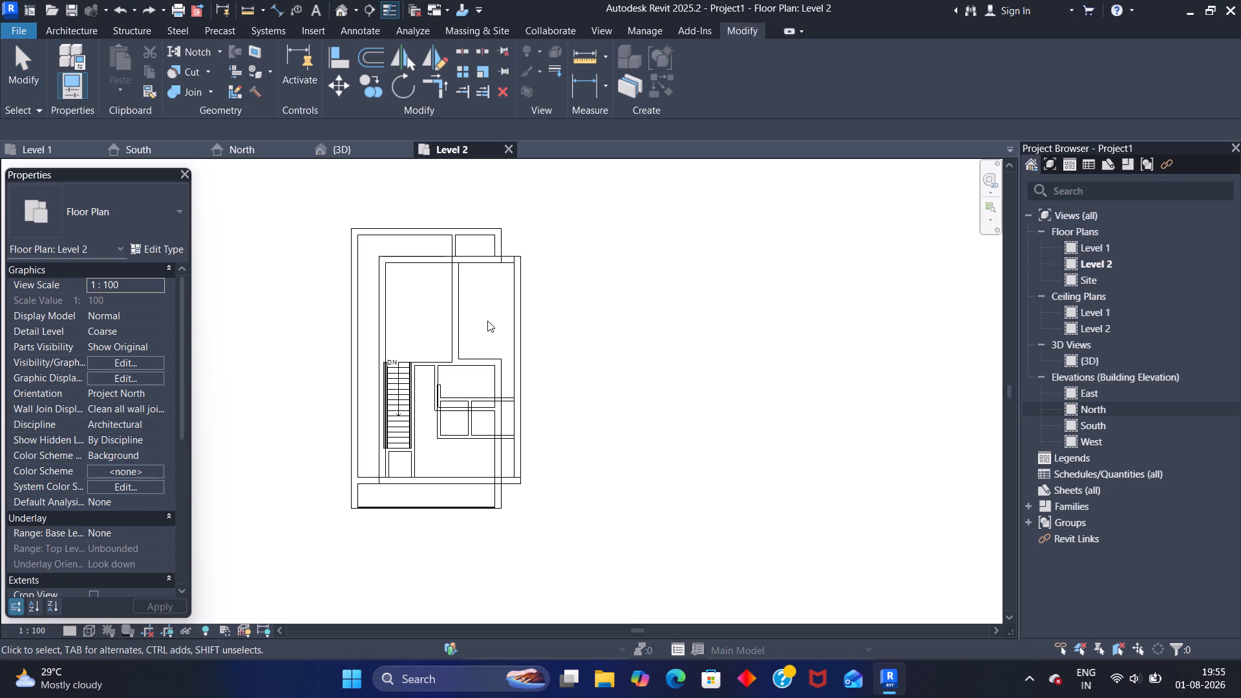
left_click(374, 147)
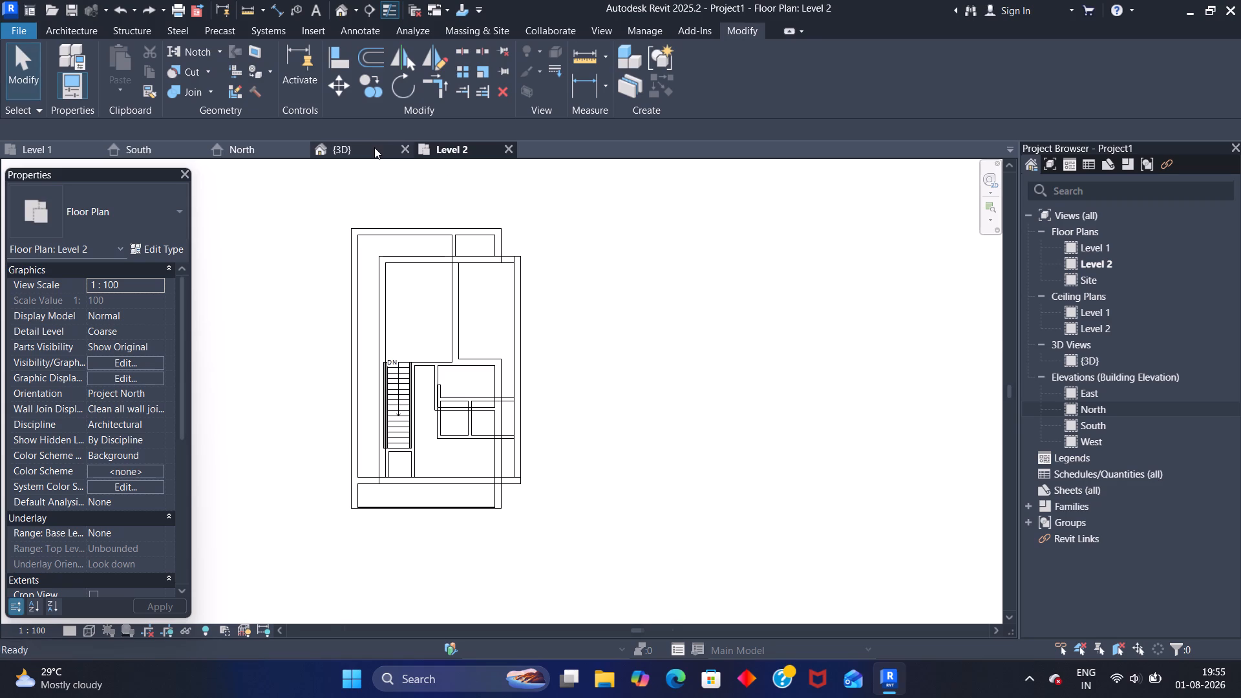
scroll(512, 365, "down", 2)
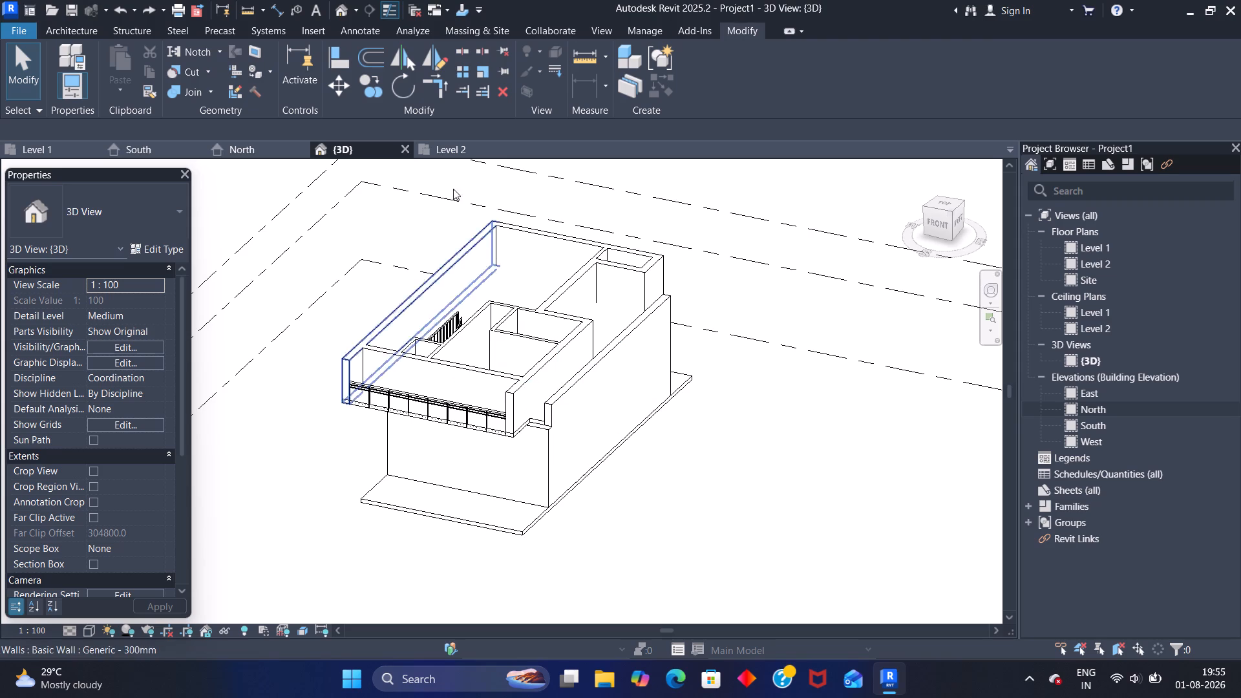
Undo further back through the visual style change and the height increase of the long side wall.
left_click(443, 150)
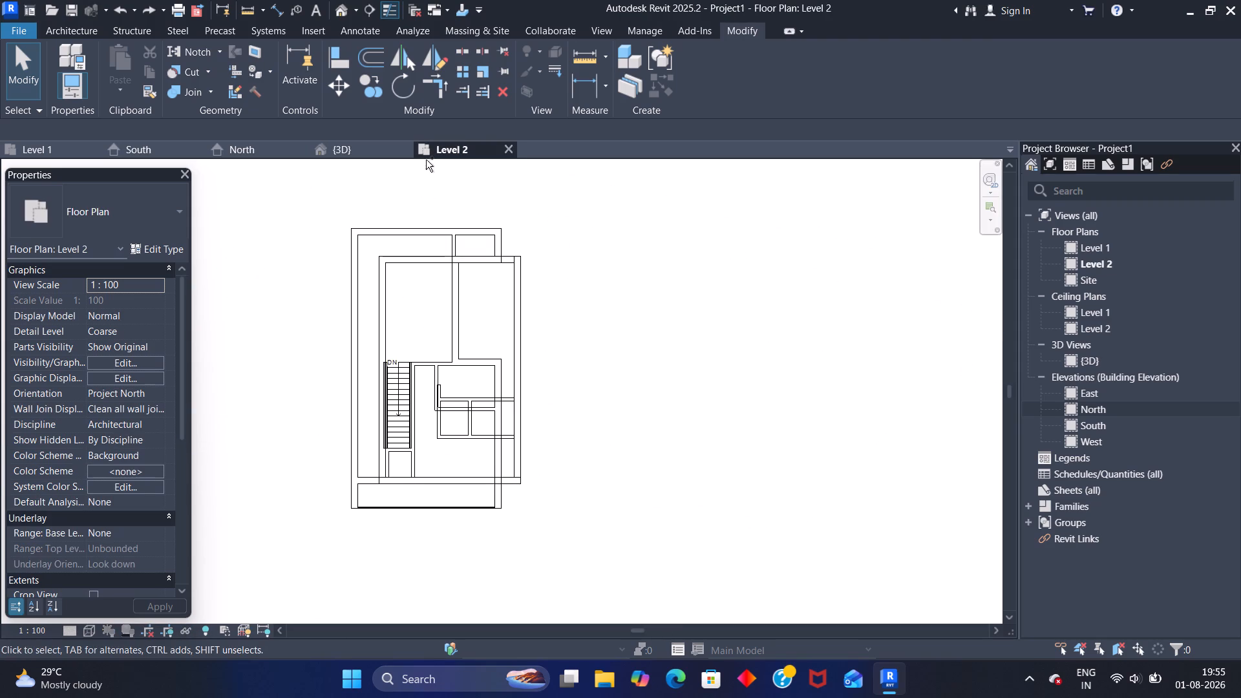
key("ctrl+z")
key("ctrl+z")
key("ctrl+z")
left_click(384, 154)
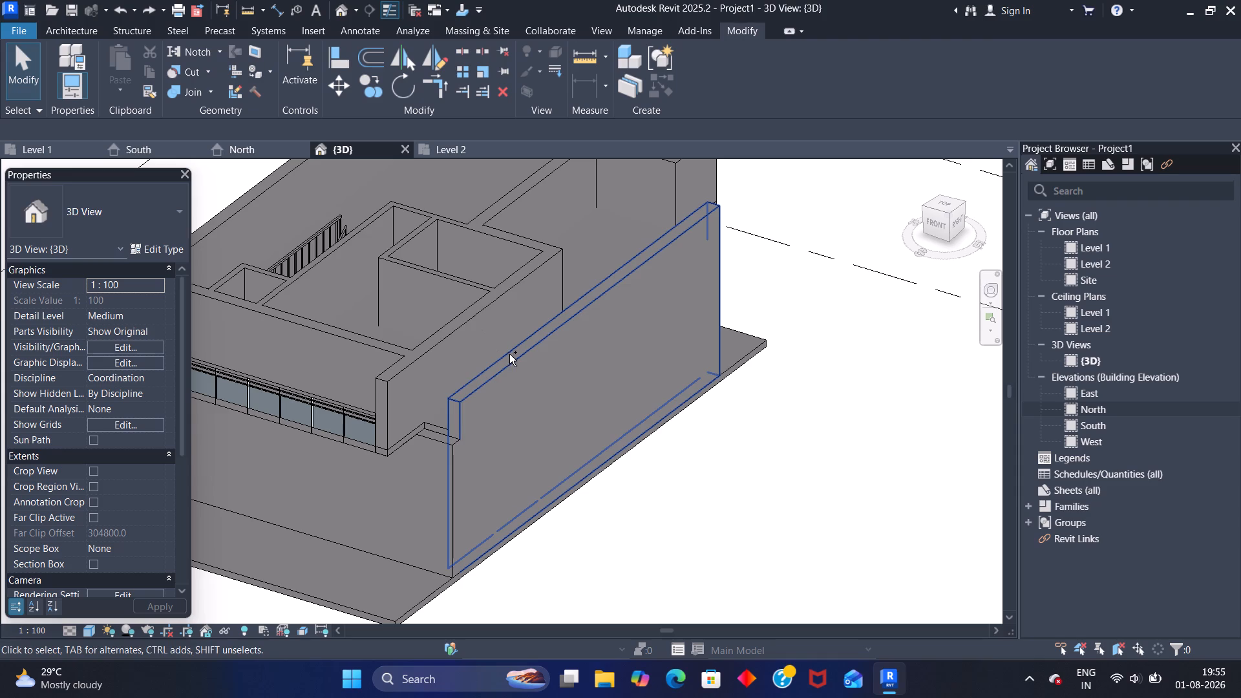
key("ctrl+z")
key("ctrl+z")
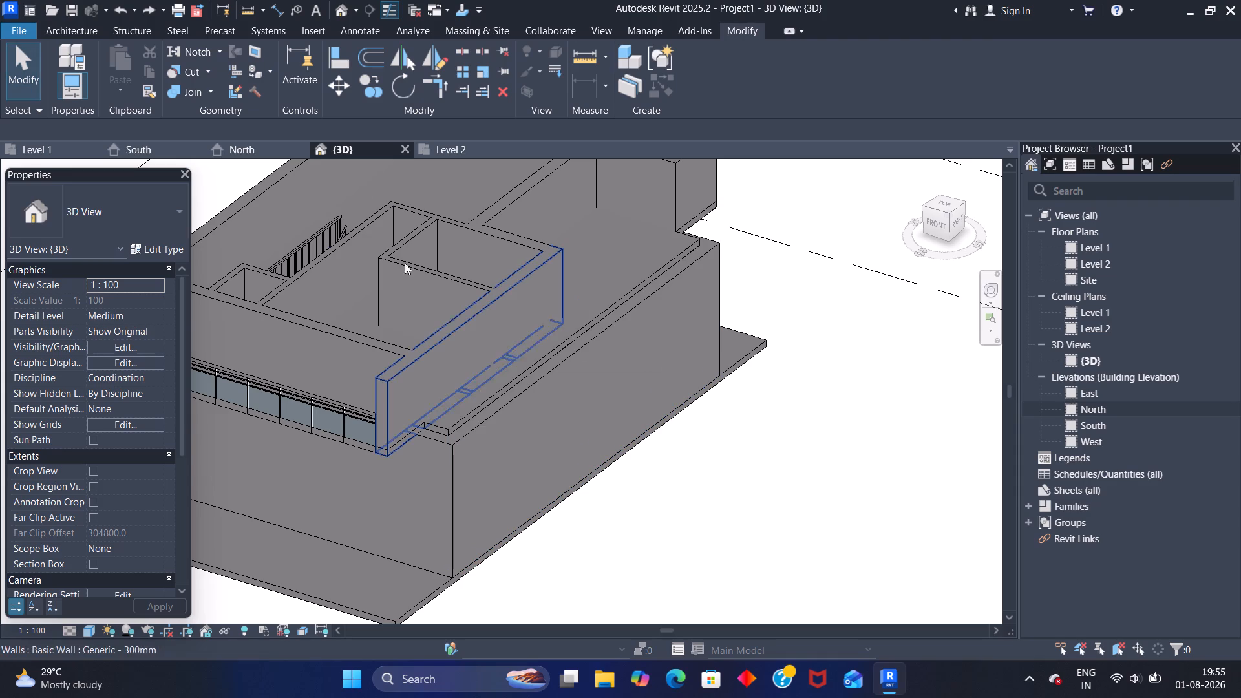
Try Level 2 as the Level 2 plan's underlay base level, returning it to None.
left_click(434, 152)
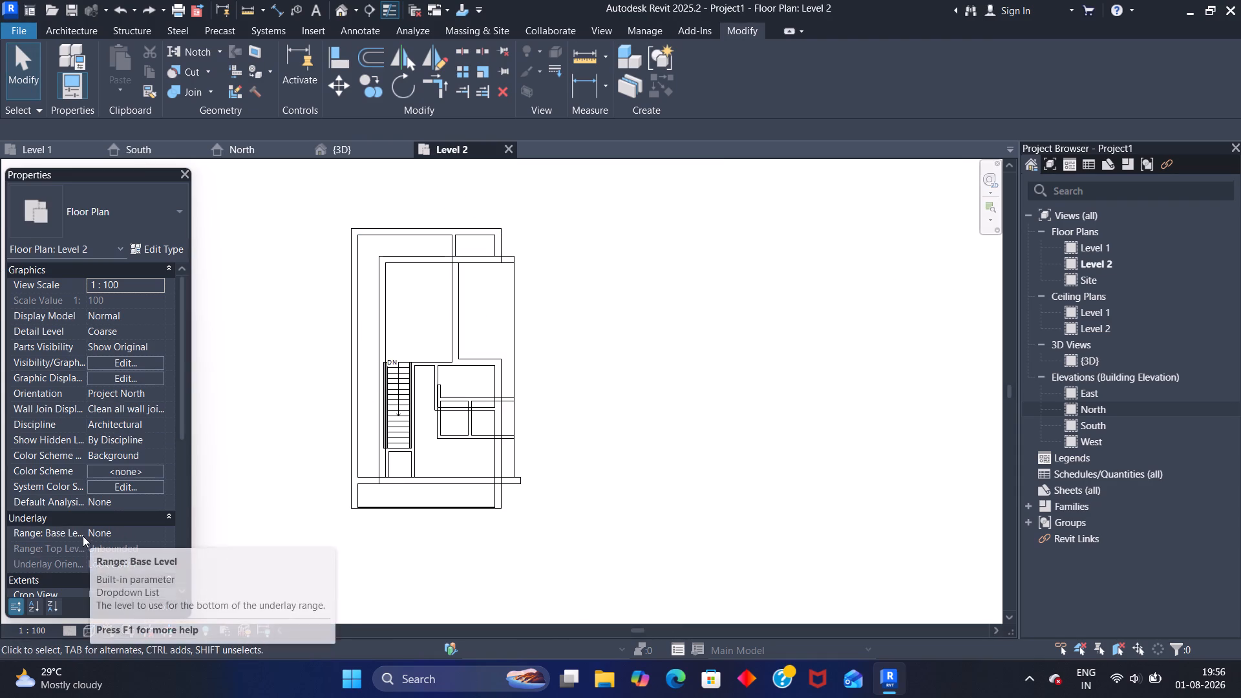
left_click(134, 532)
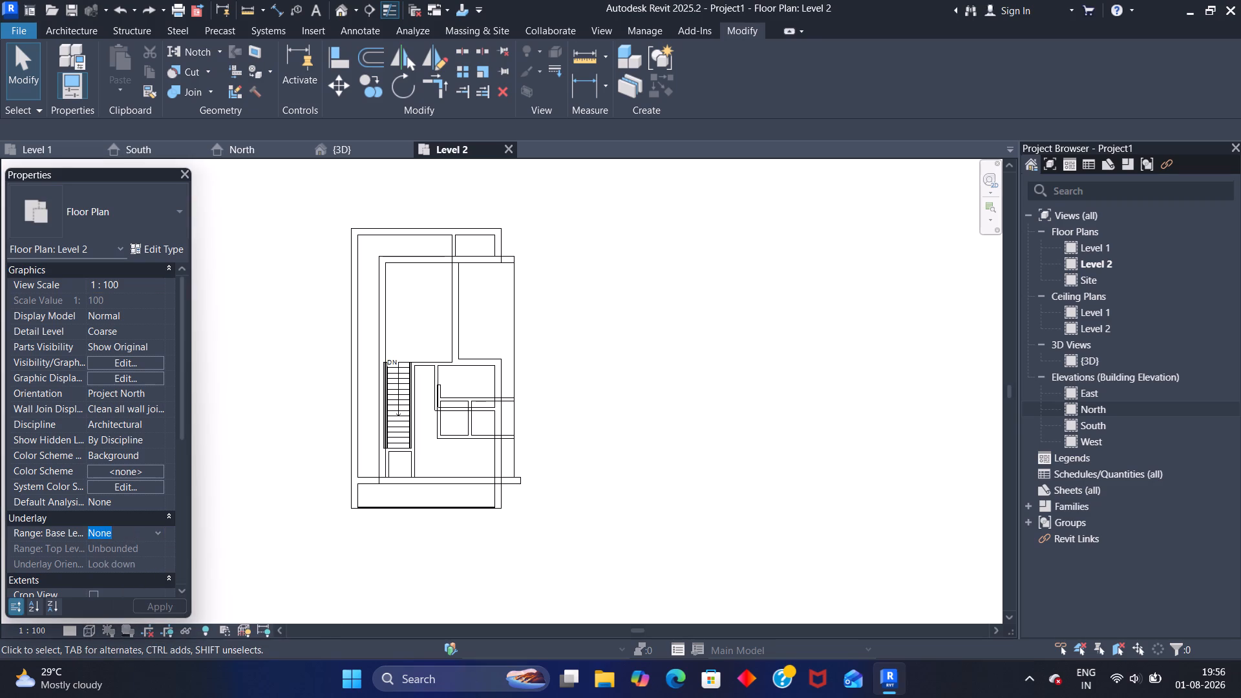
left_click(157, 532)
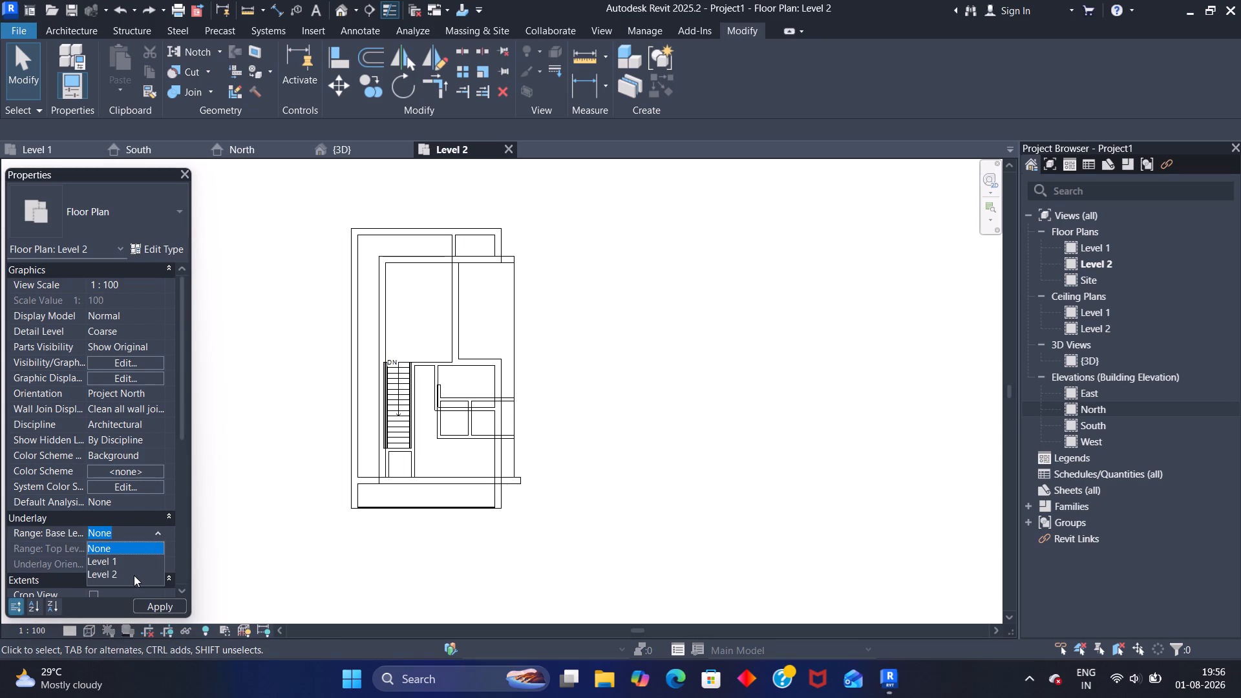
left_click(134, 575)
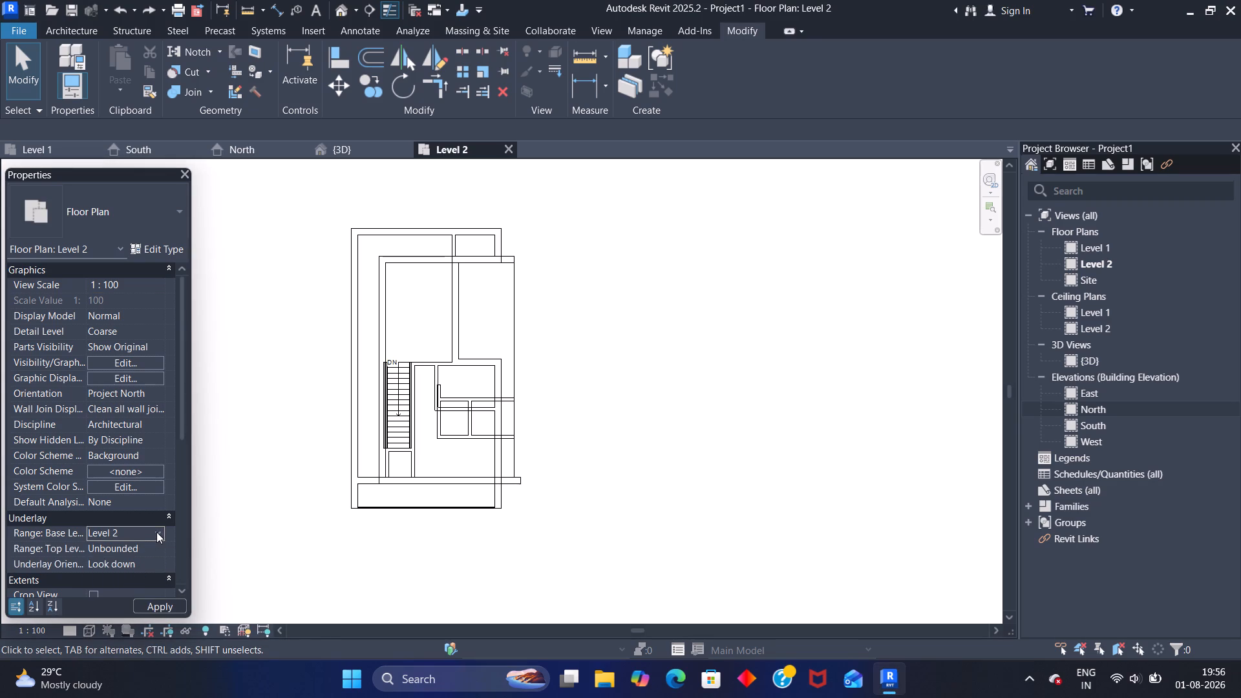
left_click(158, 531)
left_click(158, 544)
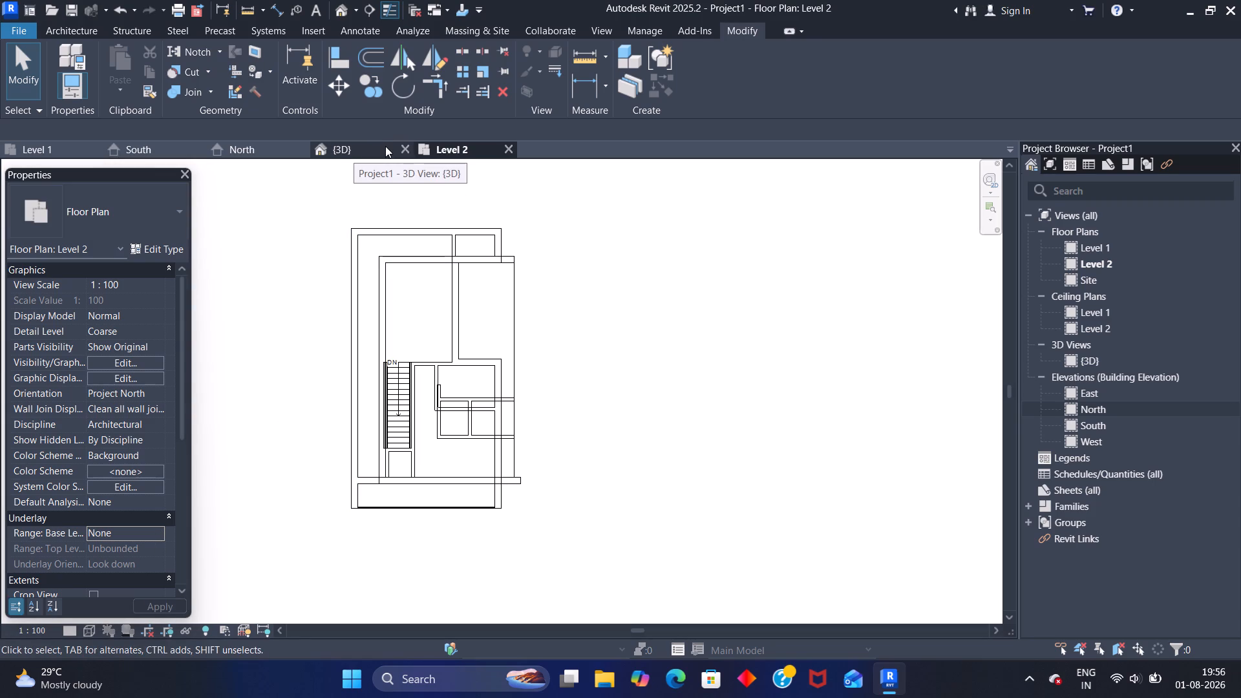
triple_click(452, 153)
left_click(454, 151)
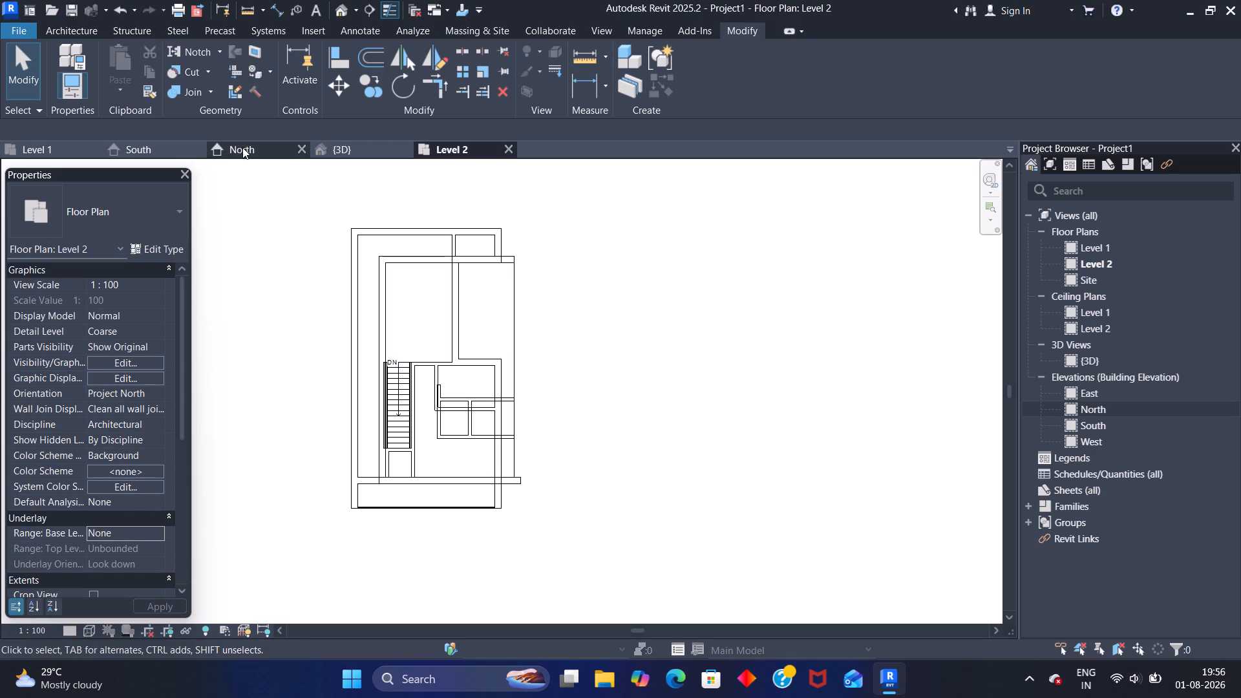
Check the Level 1 floor plan against Level 2 and review the Level 2 plan's Visibility/Graphic Overrides.
left_click(45, 154)
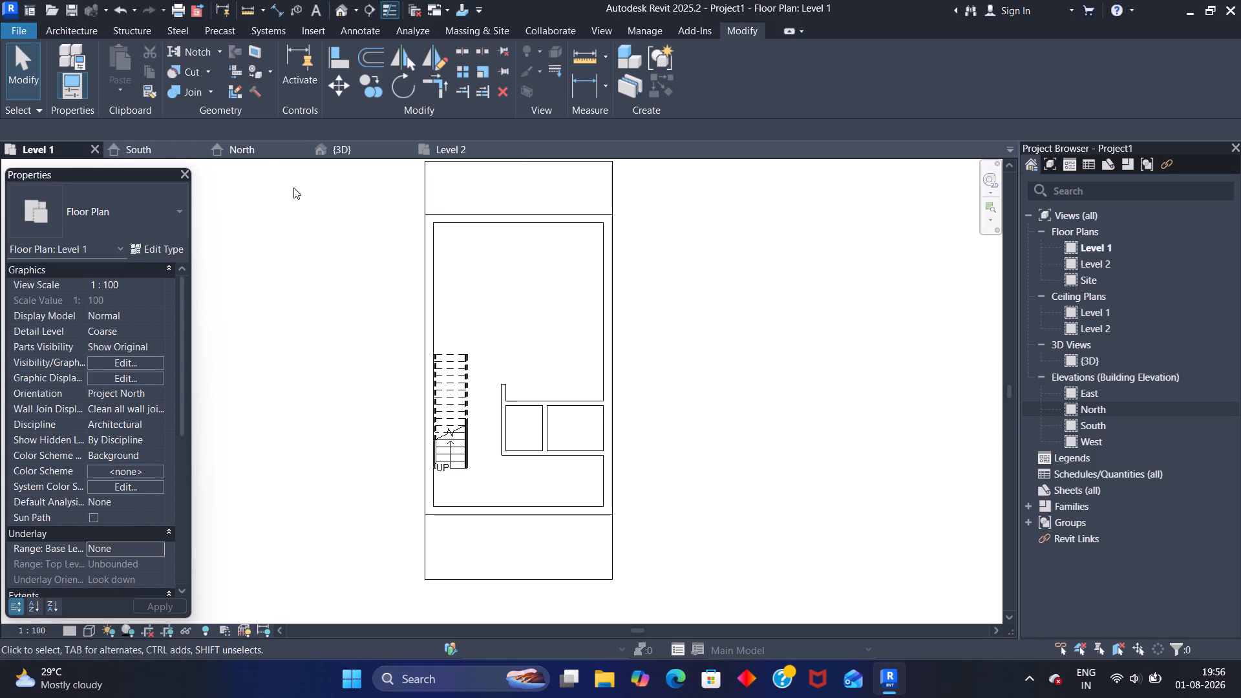
double_click(1074, 262)
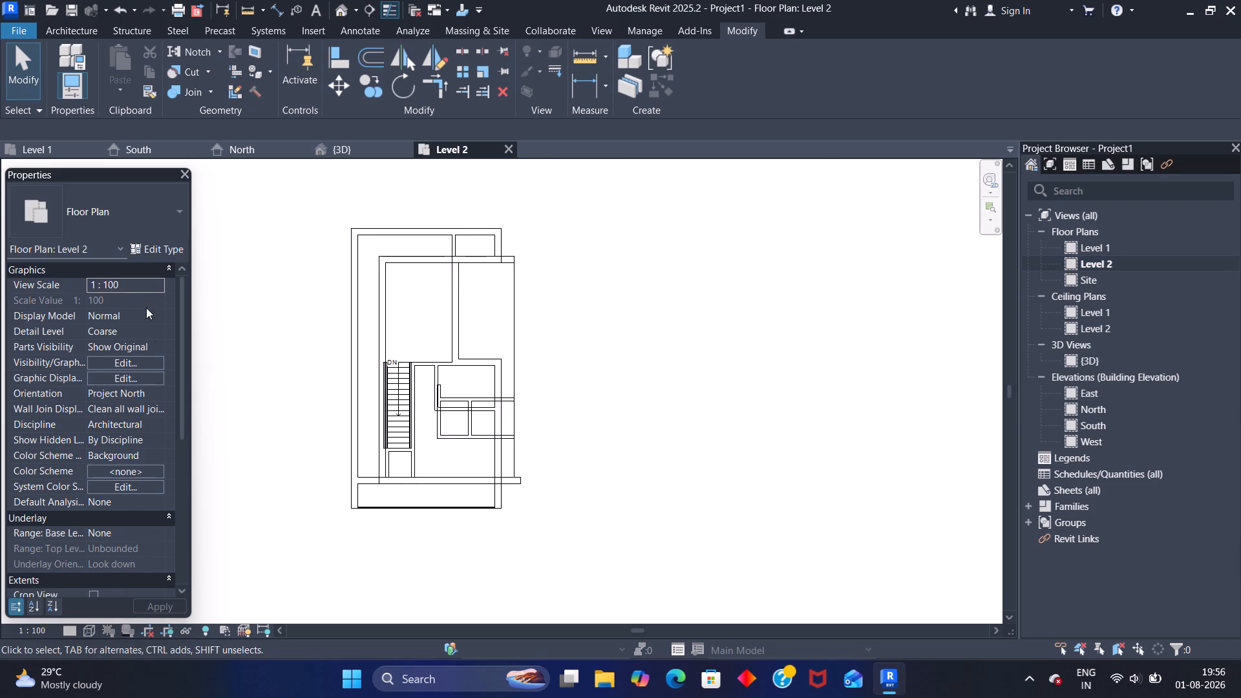
left_click(143, 361)
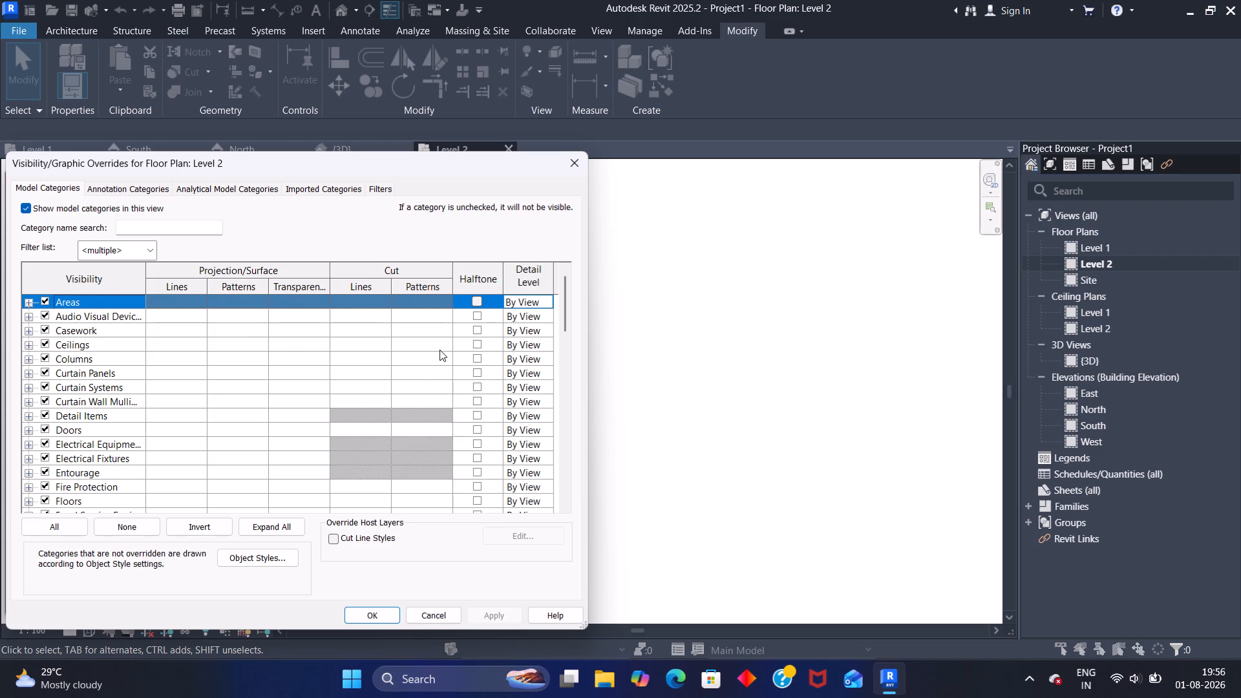
left_click(567, 160)
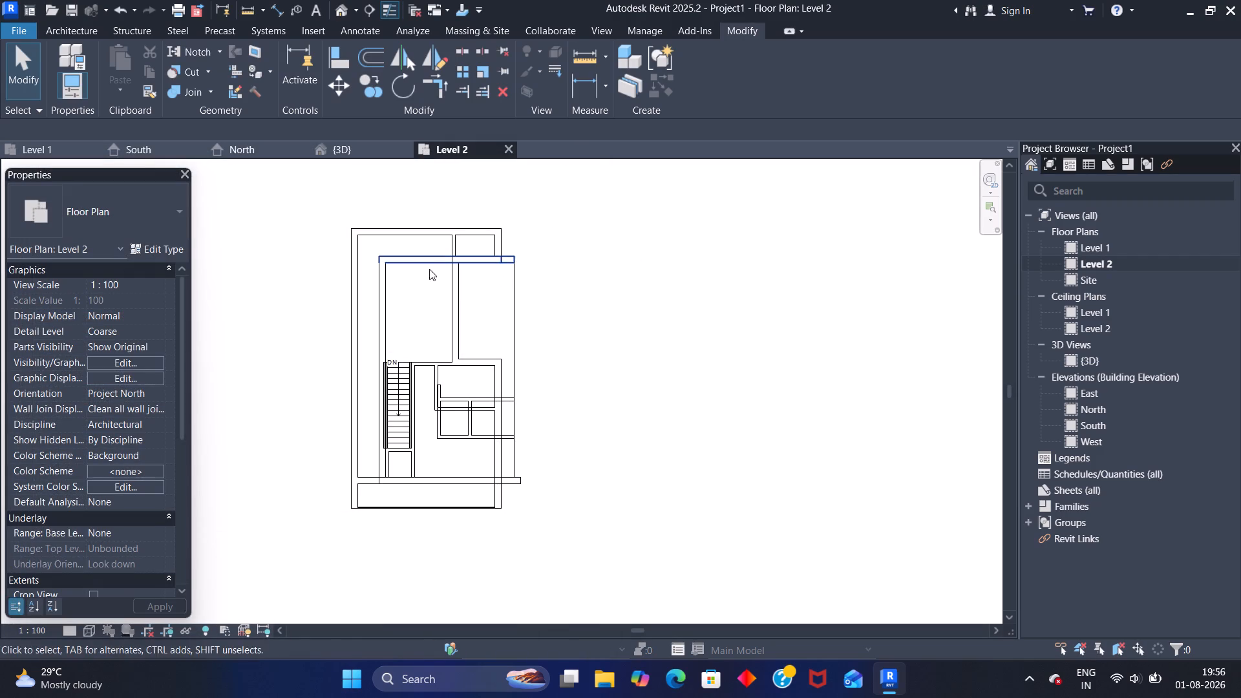
Select everything in the Level 2 plan, review the selected categories with Filter, and clear the selection.
left_click(1172, 645)
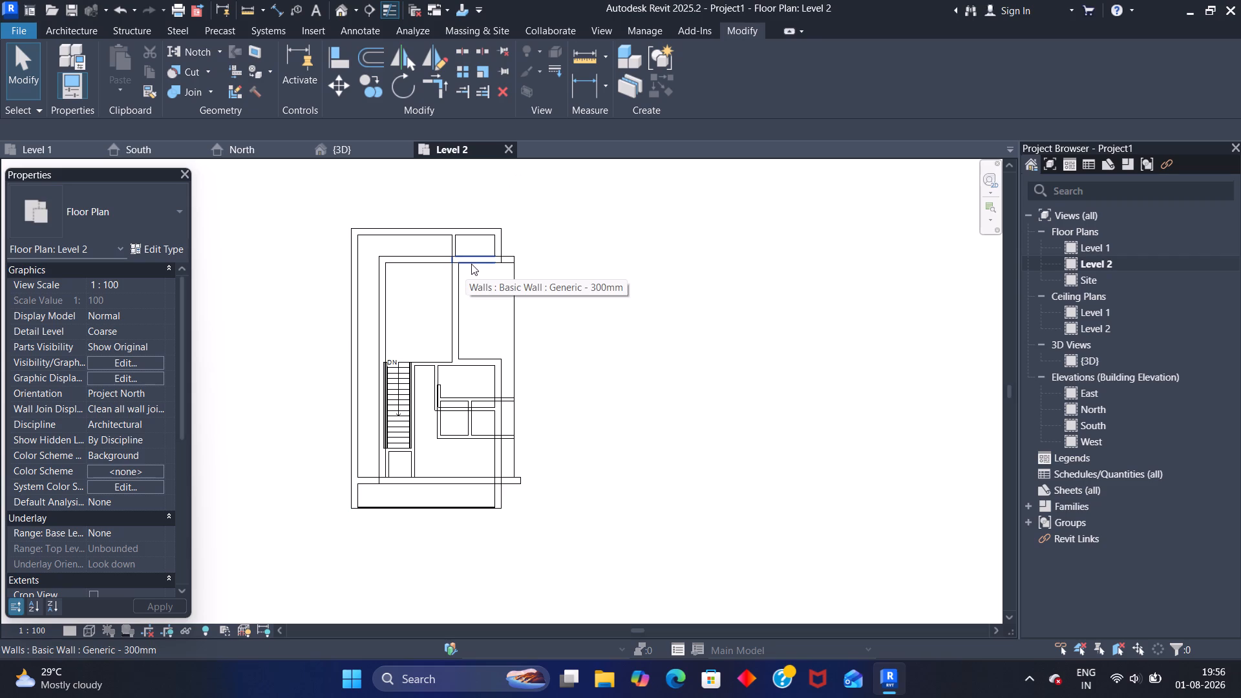
left_click_drag(594, 531, 297, 216)
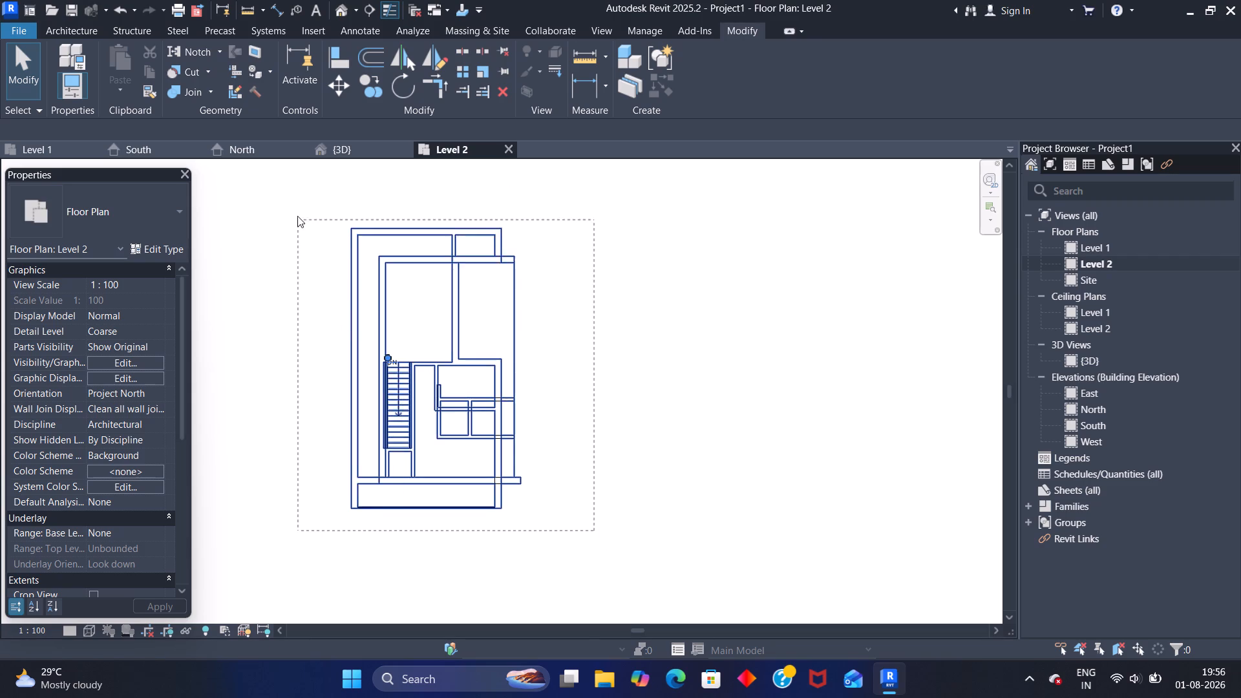
left_click_drag(297, 216, 294, 207)
left_click(762, 65)
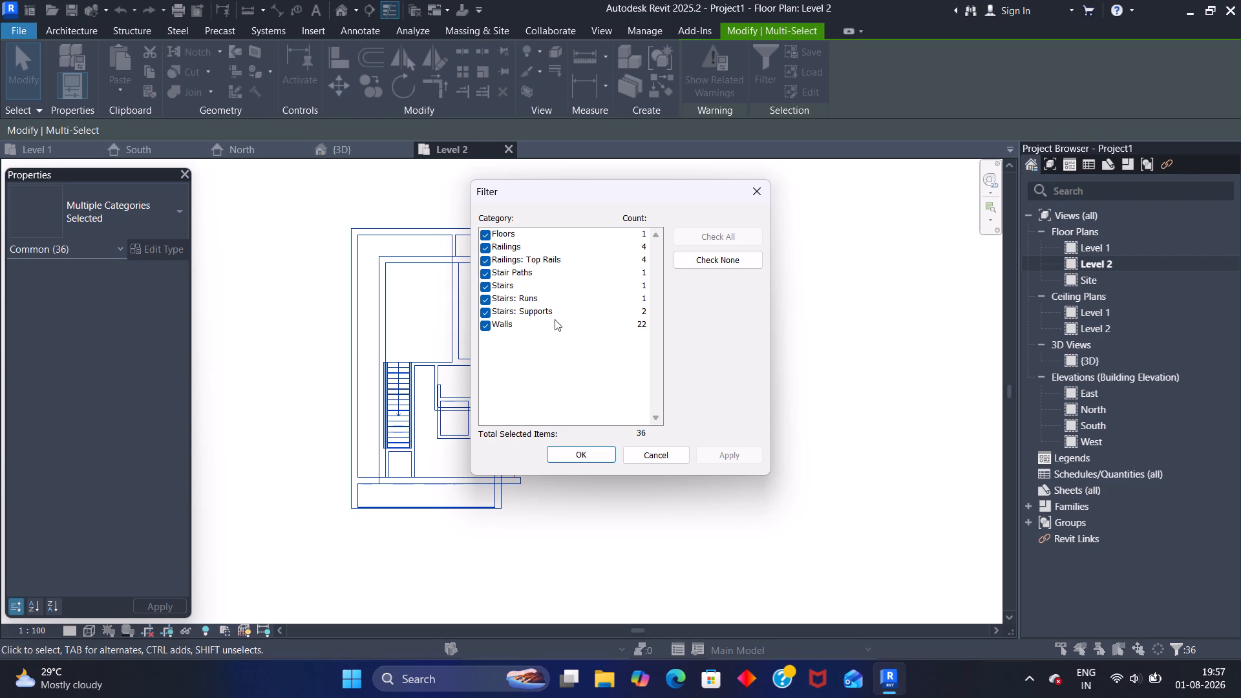
left_click(757, 195)
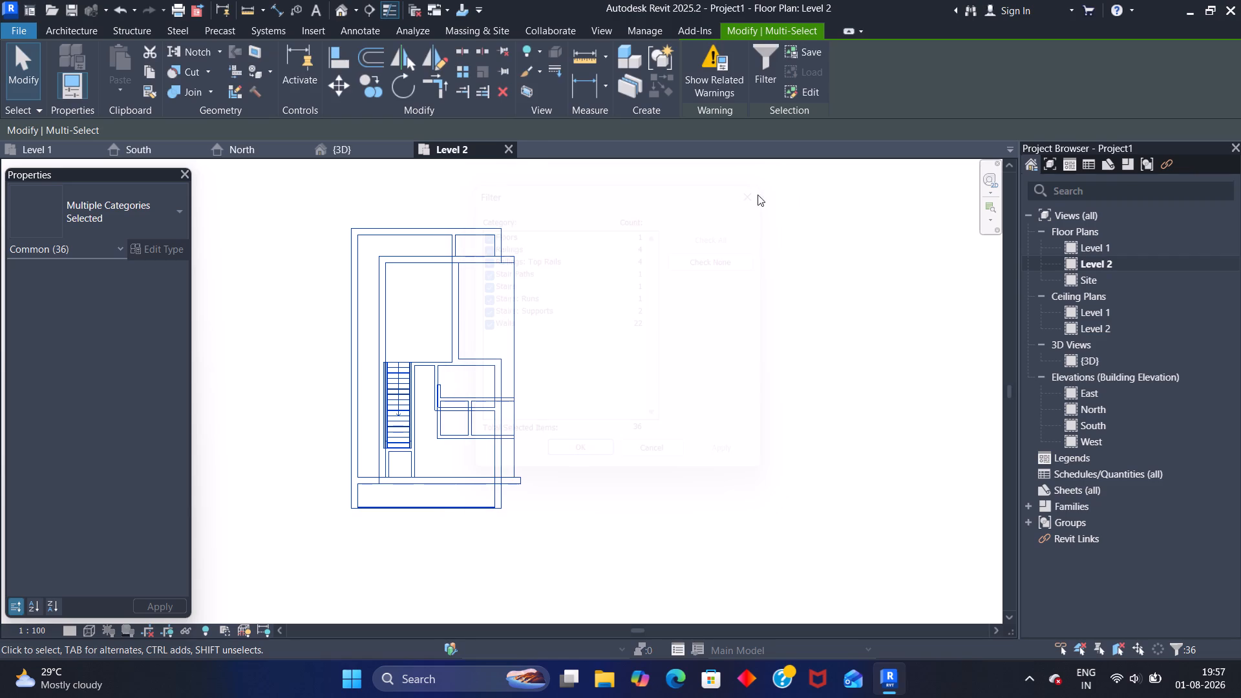
left_click(678, 230)
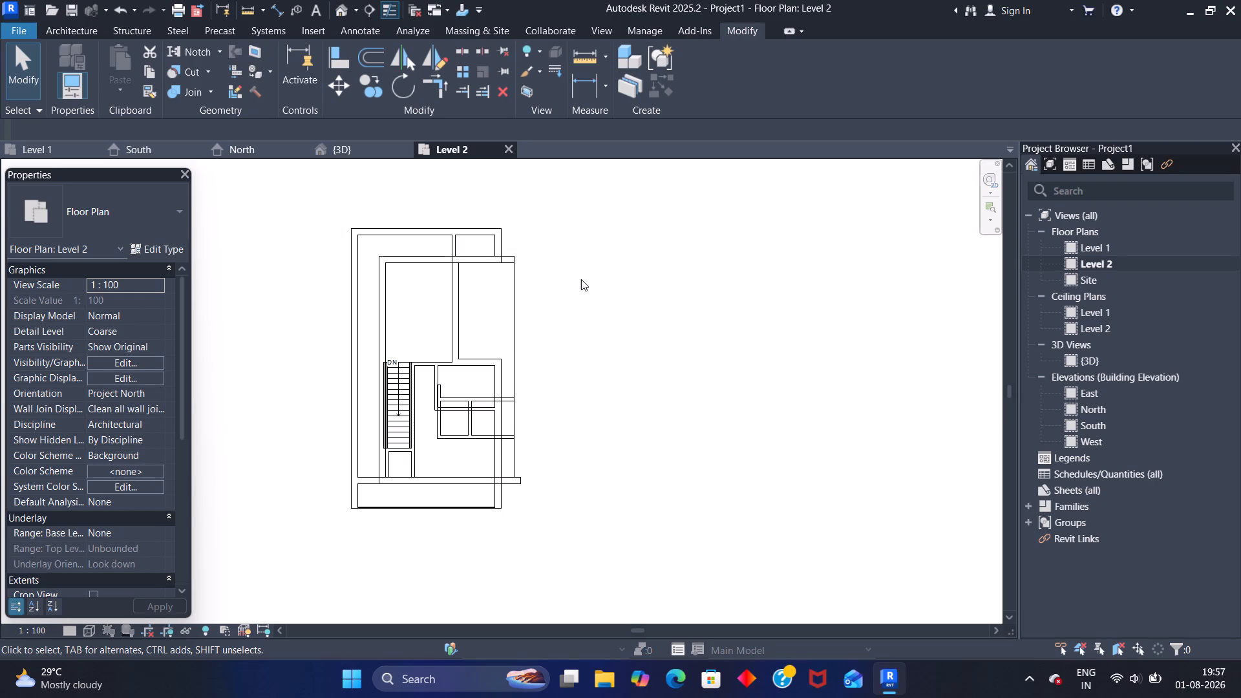
Examine the overlapping wall lines around the stair and the small rooms in the Level 2 plan.
scroll(484, 322, "up", 3)
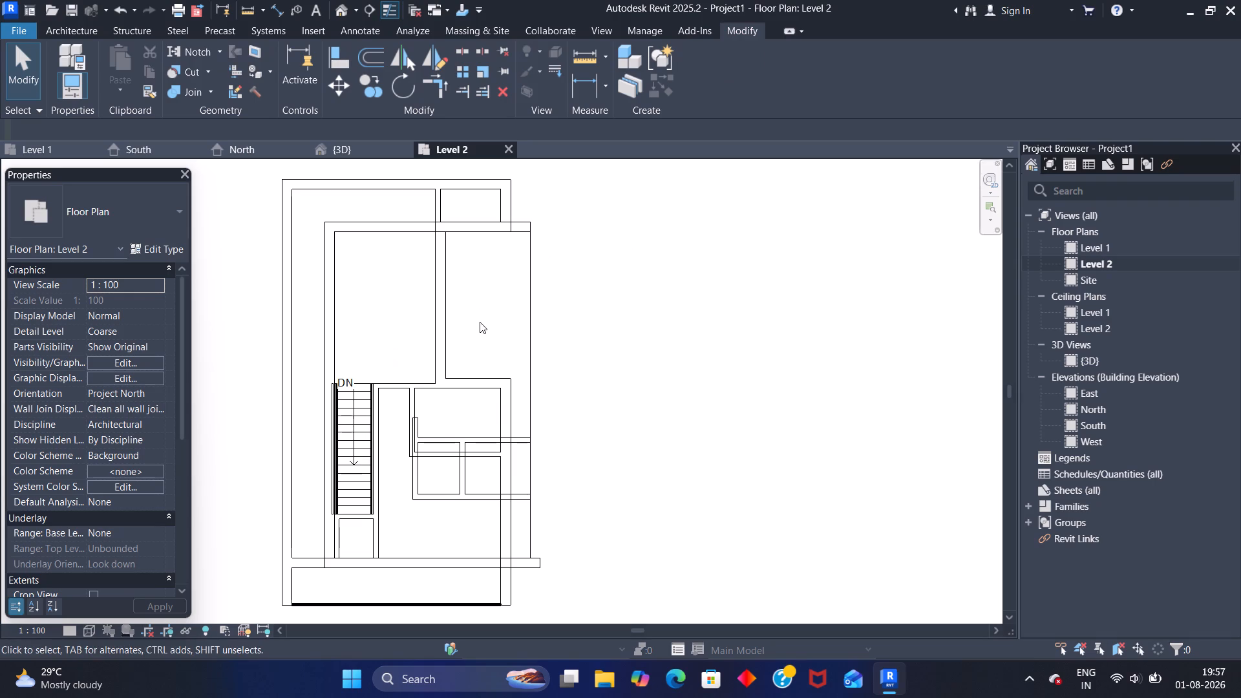
middle_click_drag(465, 321, 492, 295)
scroll(501, 310, "up", 2)
scroll(501, 314, "down", 2)
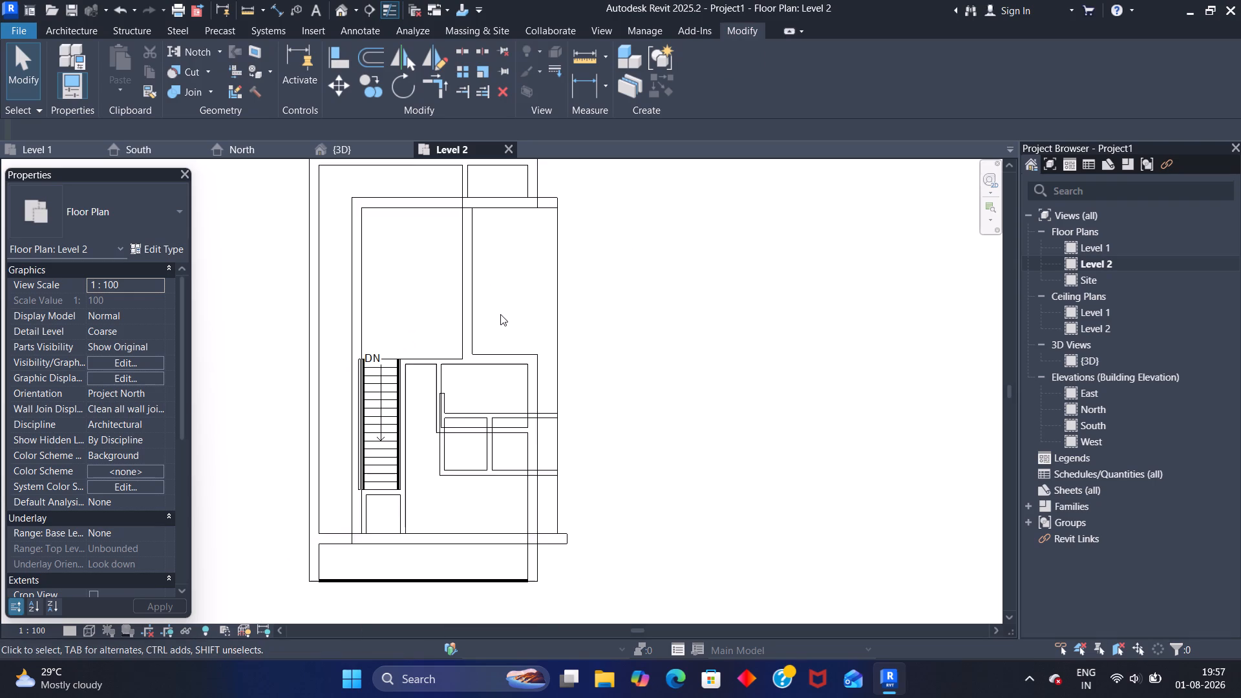
scroll(500, 314, "down", 2)
scroll(500, 312, "up", 4)
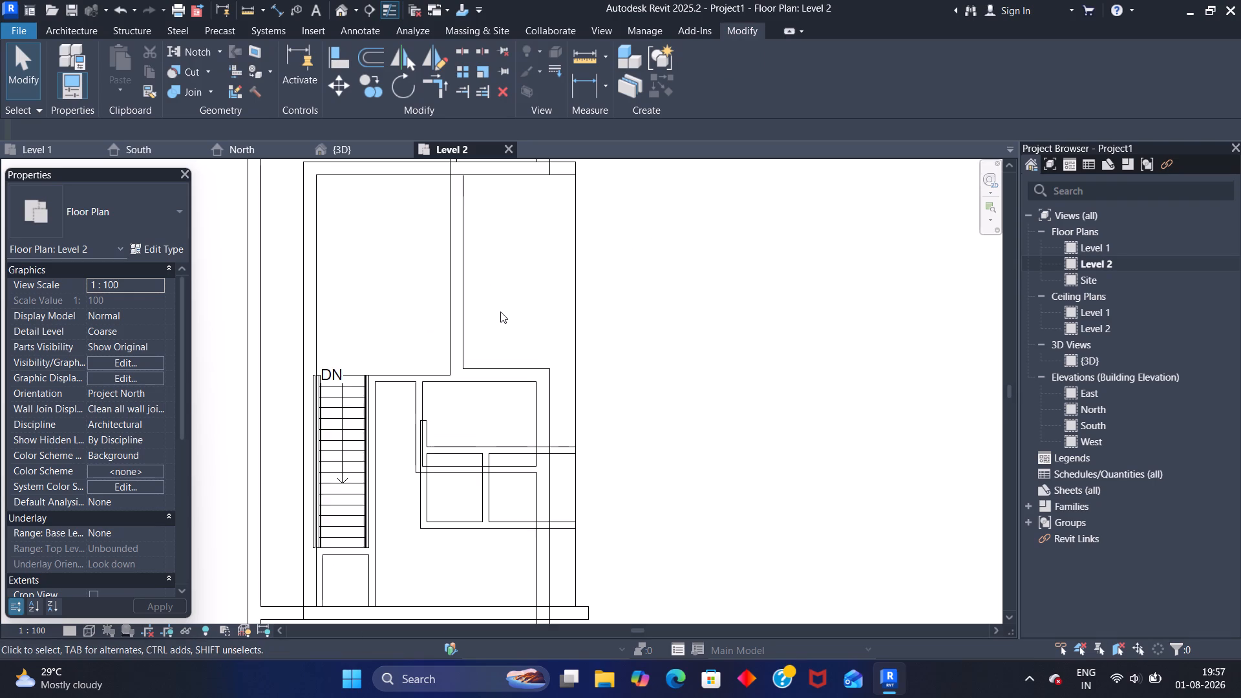
scroll(500, 312, "down", 4)
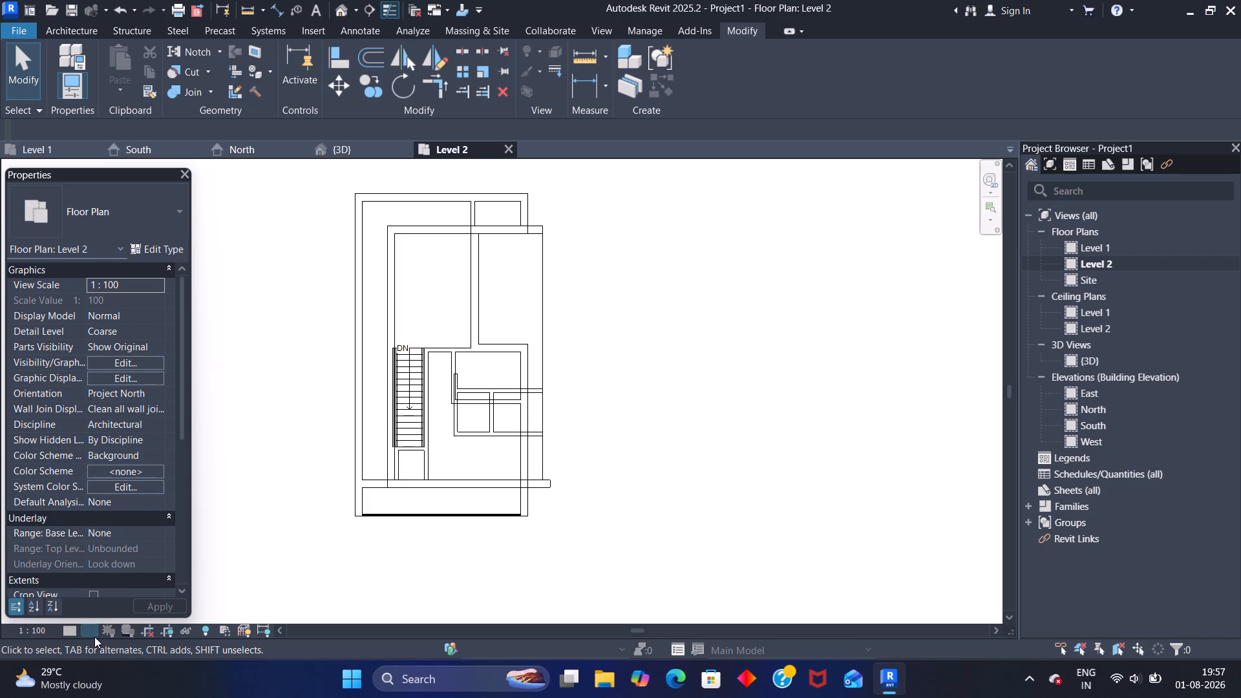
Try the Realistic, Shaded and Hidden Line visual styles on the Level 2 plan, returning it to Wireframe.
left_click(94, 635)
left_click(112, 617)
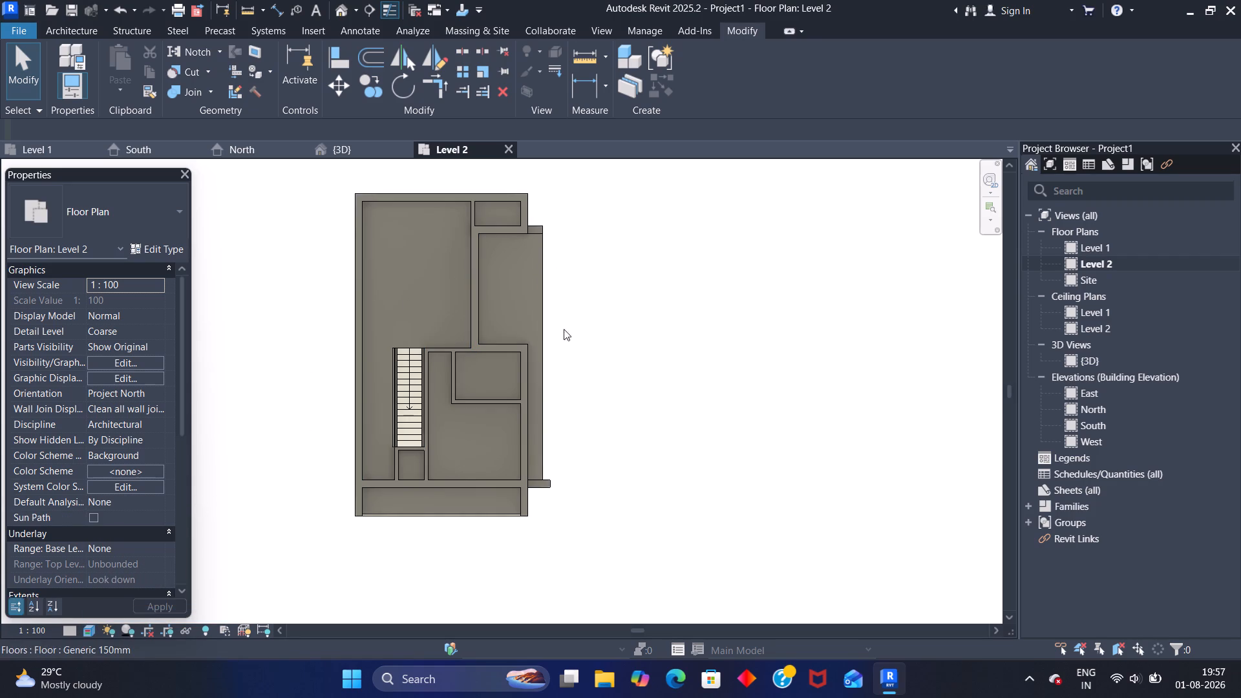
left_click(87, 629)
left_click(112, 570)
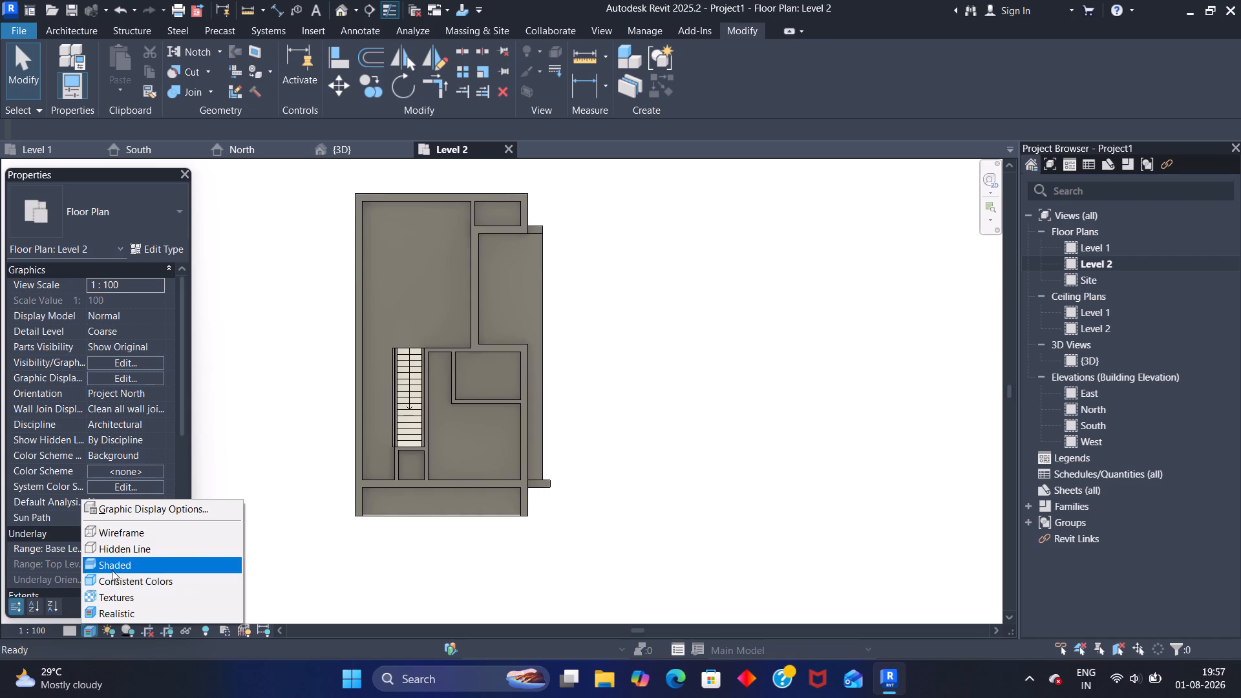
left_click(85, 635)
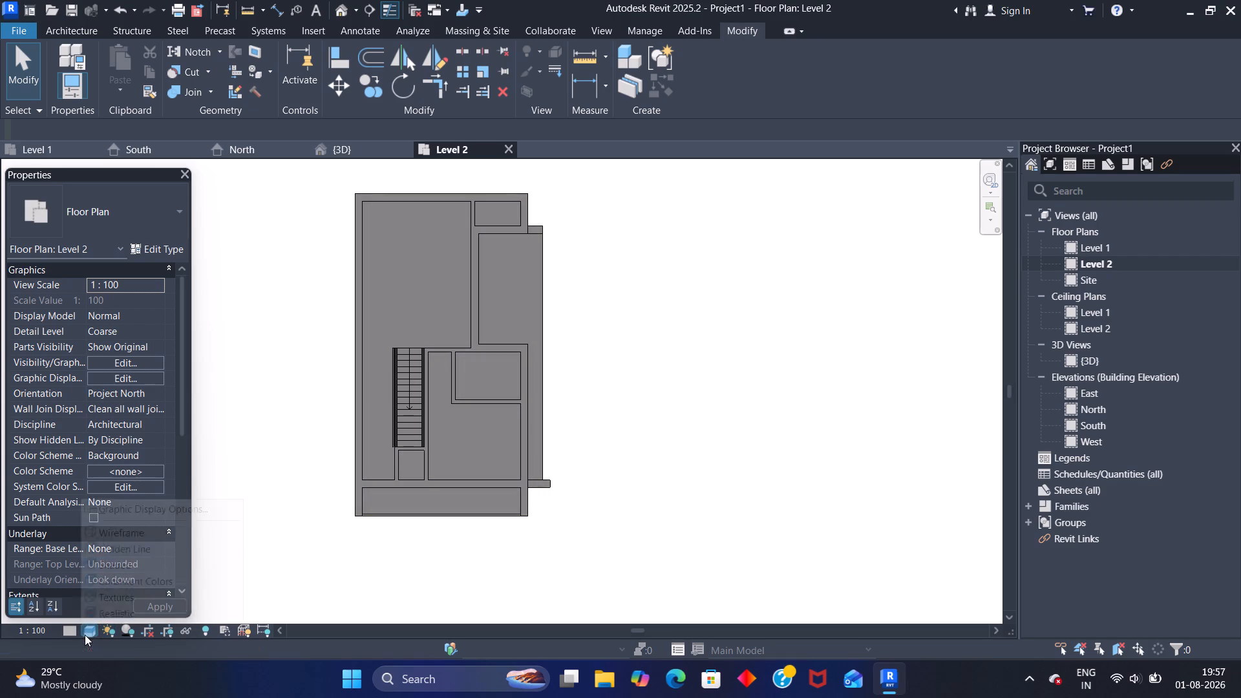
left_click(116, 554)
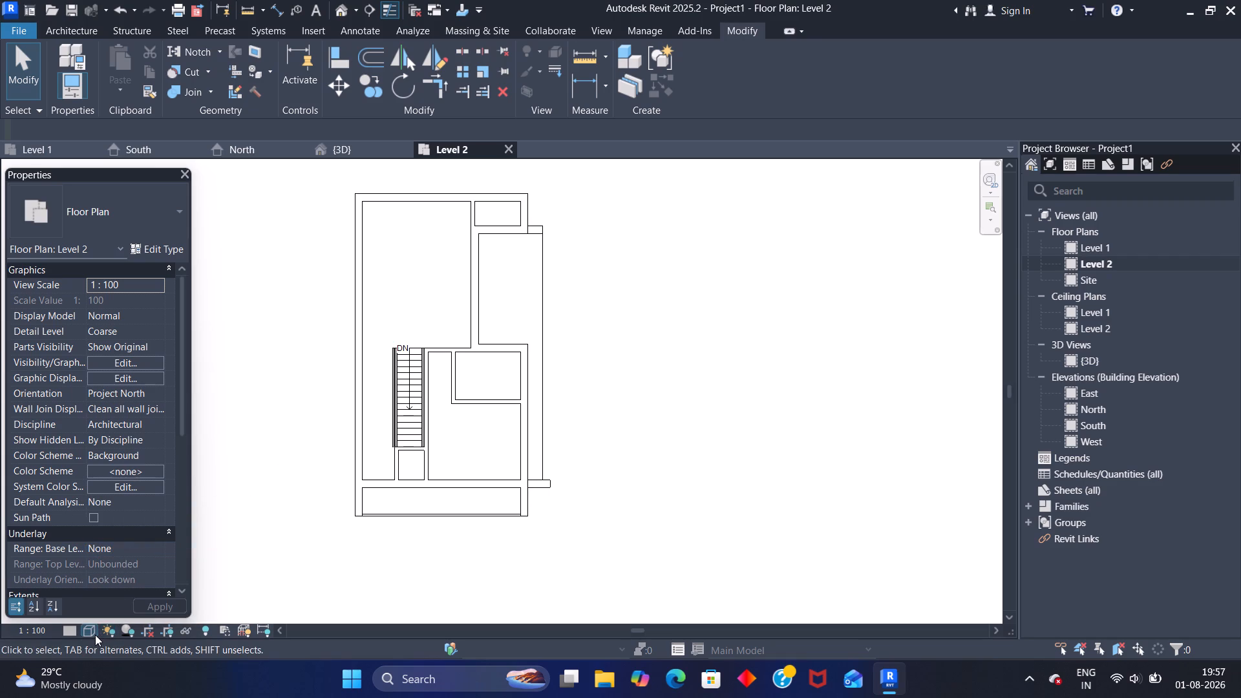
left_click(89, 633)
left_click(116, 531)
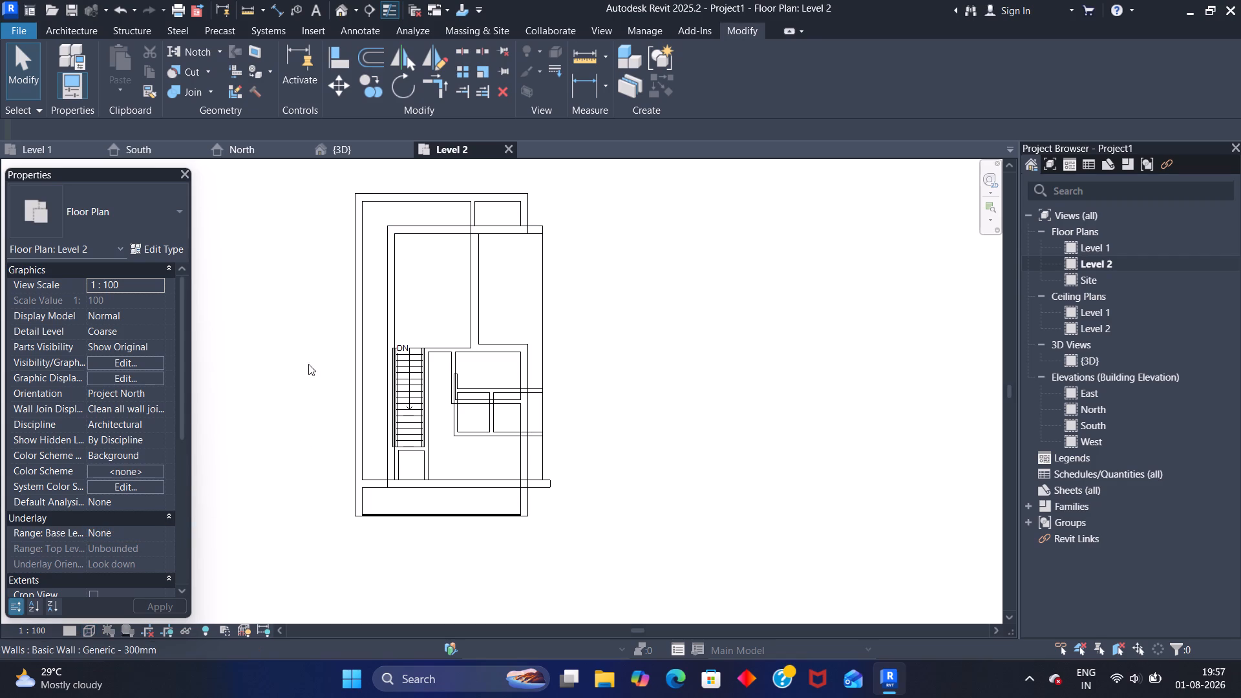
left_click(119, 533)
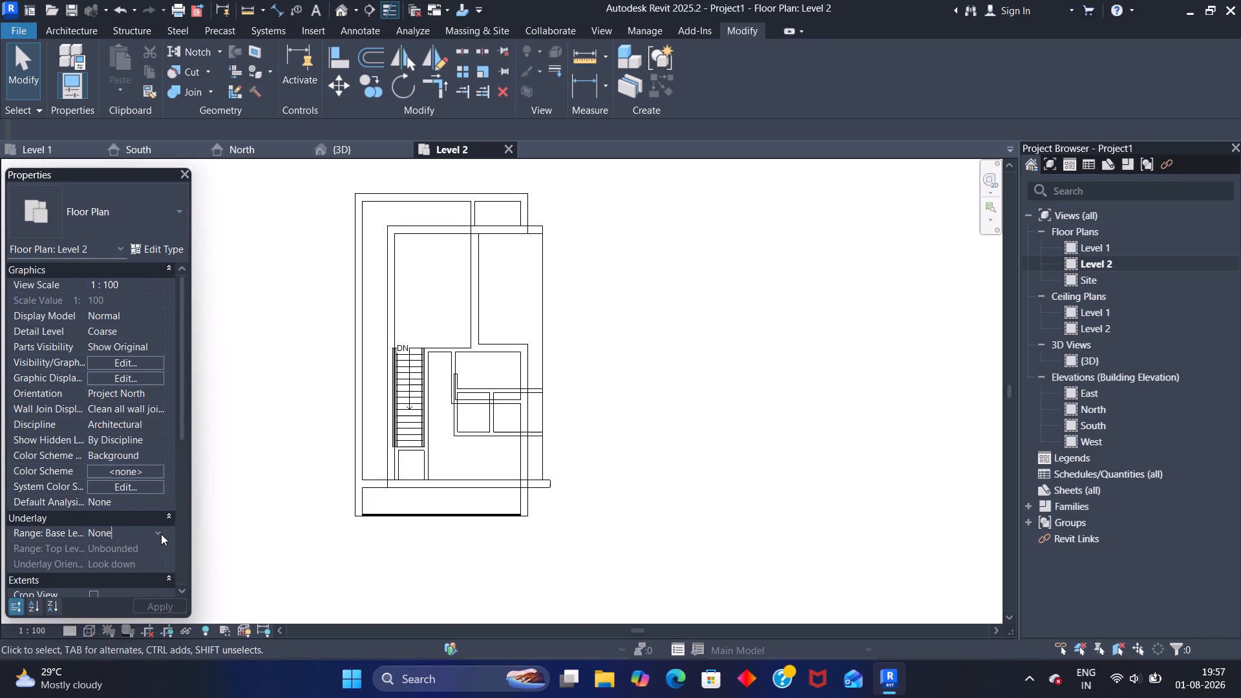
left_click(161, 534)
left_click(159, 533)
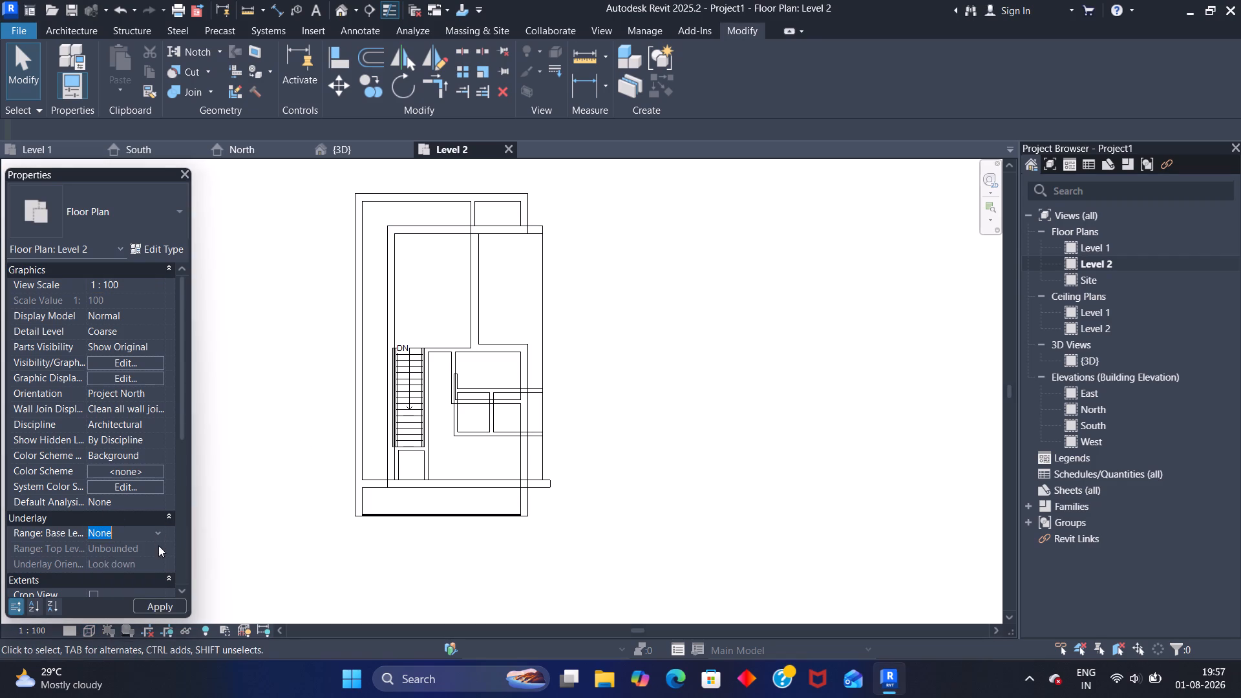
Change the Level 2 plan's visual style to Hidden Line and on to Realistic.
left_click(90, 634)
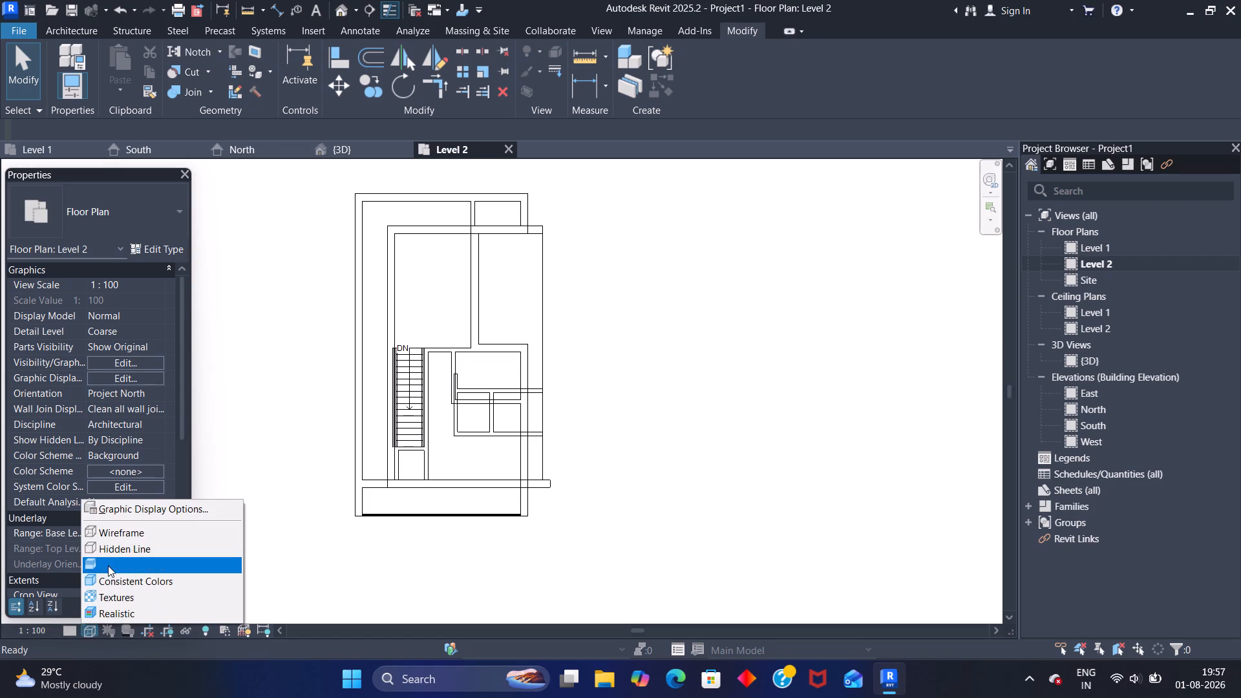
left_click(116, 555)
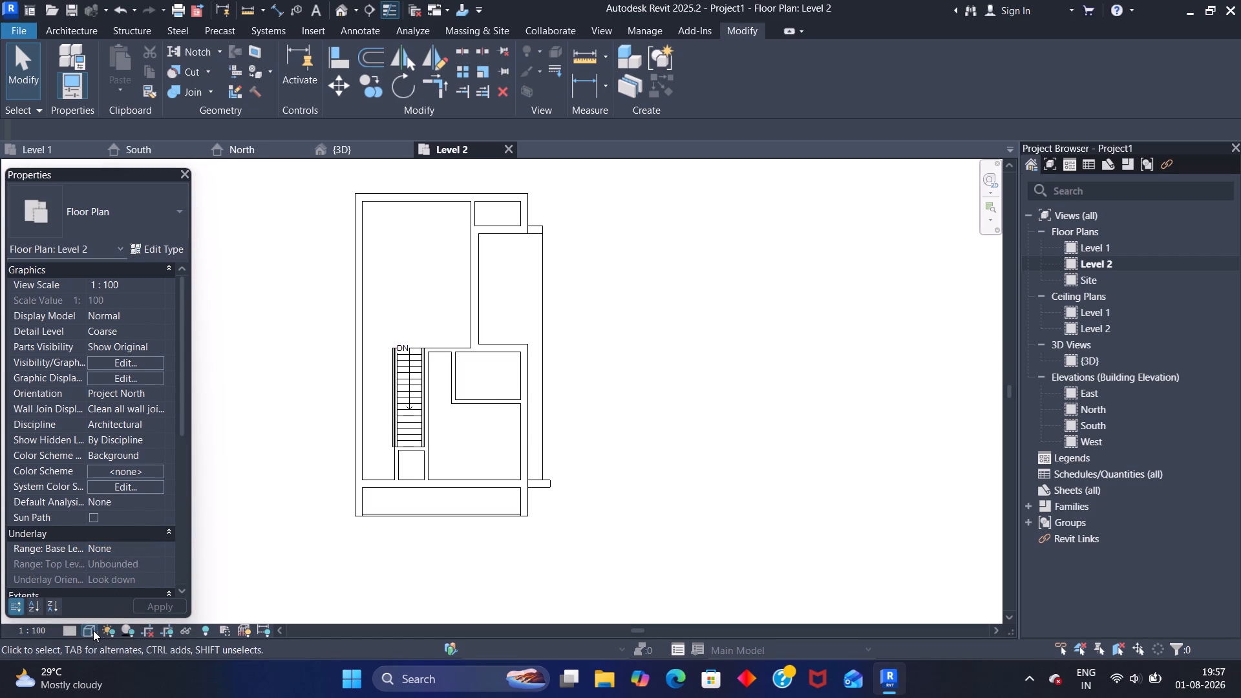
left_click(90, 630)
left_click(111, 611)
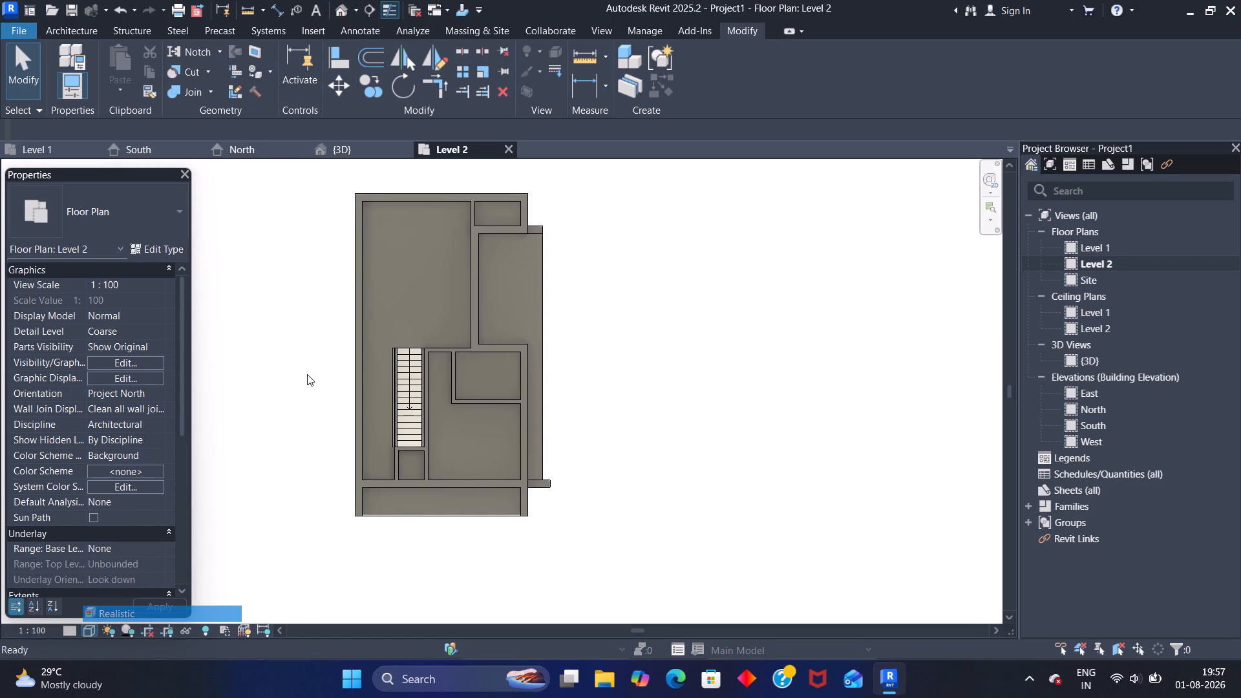
In the 3D view, set the top offset of the long Level 1 side wall to 900.
left_click(354, 149)
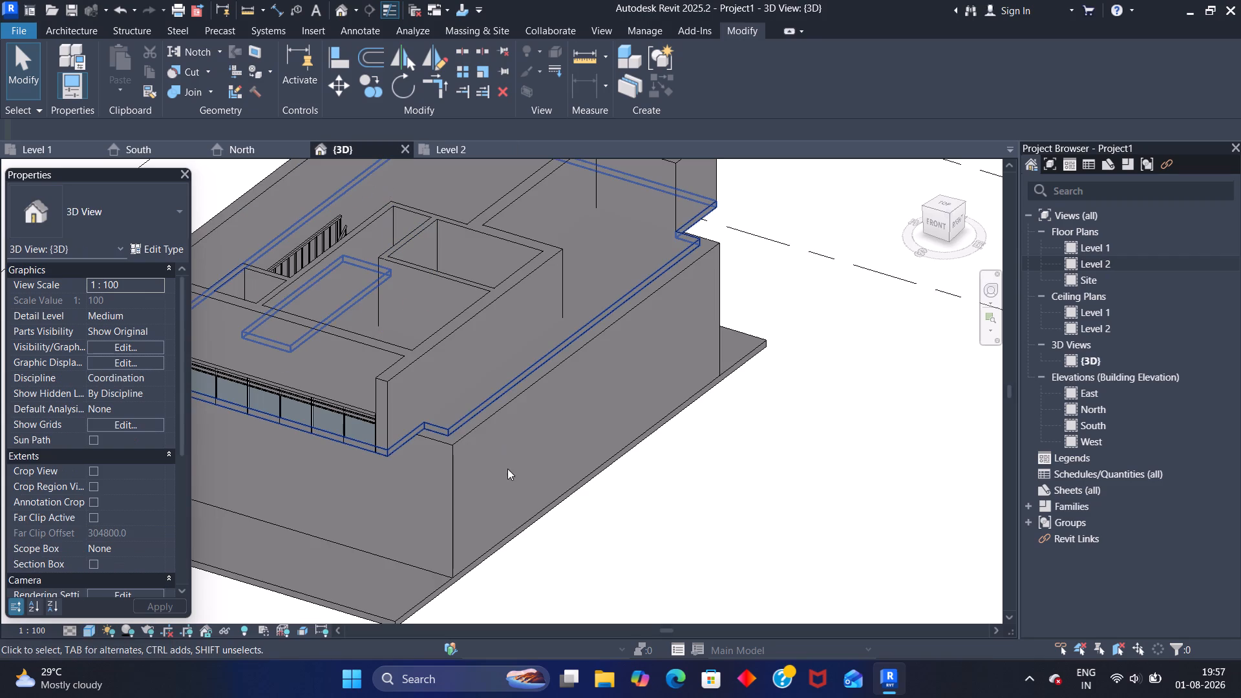
left_click(537, 387)
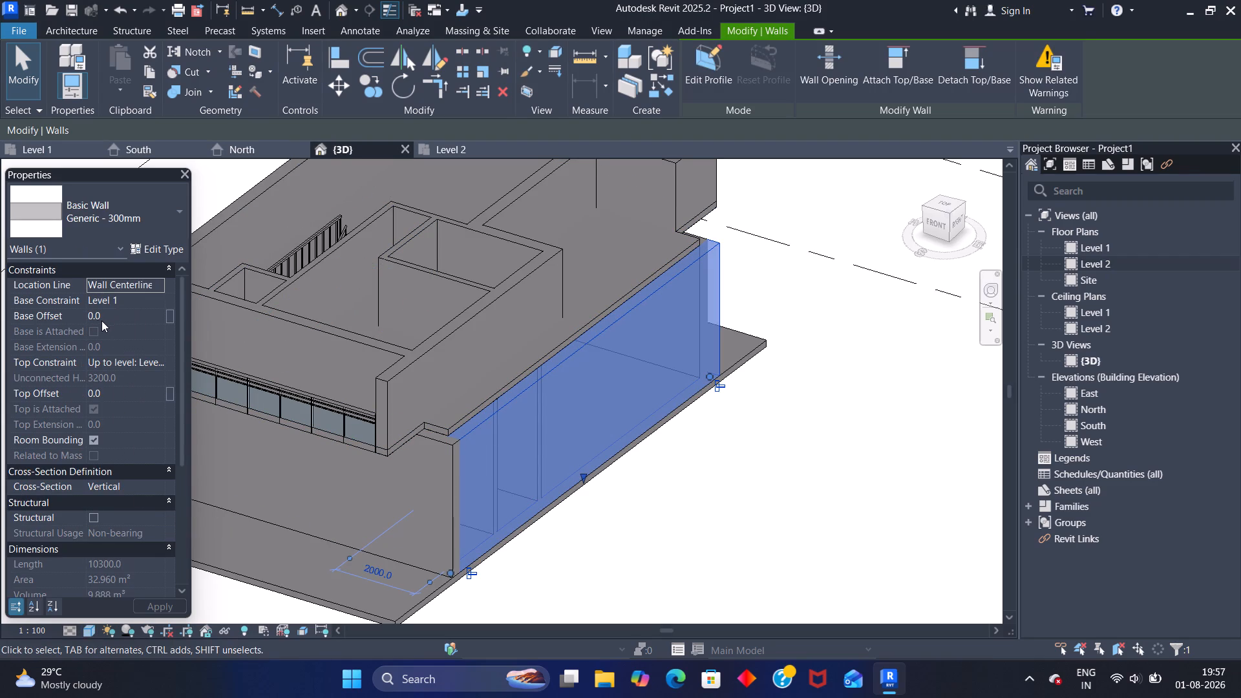
left_click(122, 391)
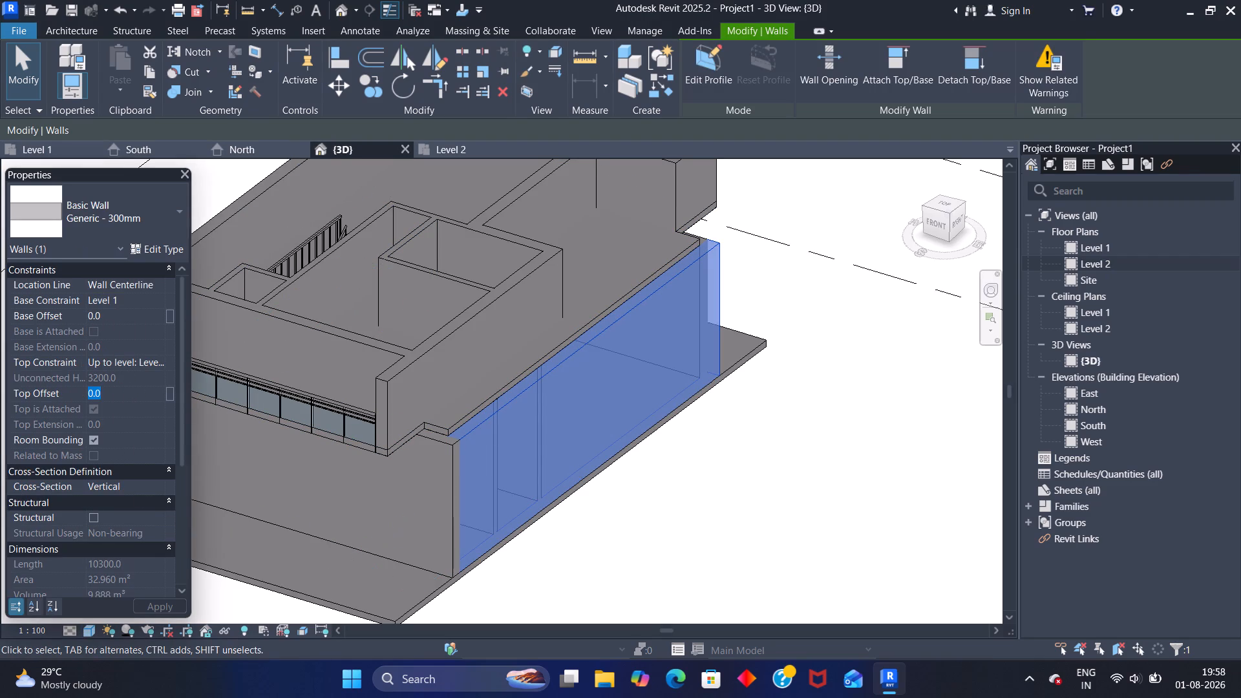
type("900")
key("Return")
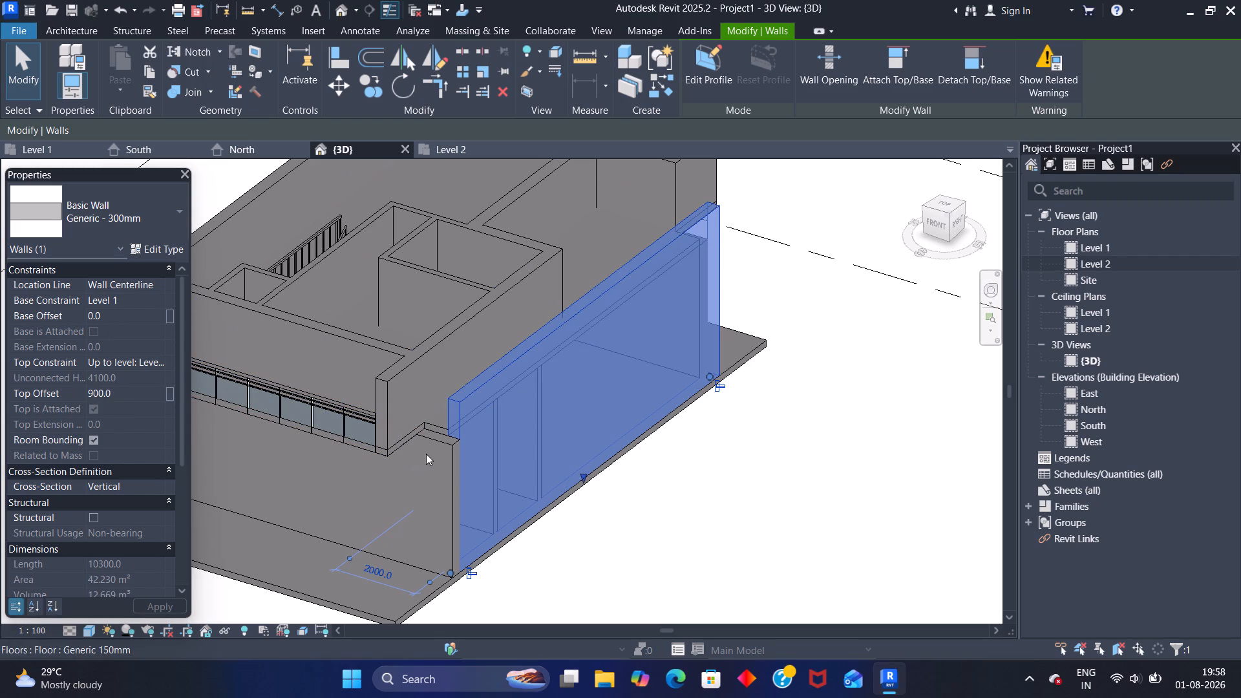
left_click(631, 533)
Select the front Level 1 wall below the glass railing in 3D and examine its corner end in the Level 2 plan.
left_click(441, 516)
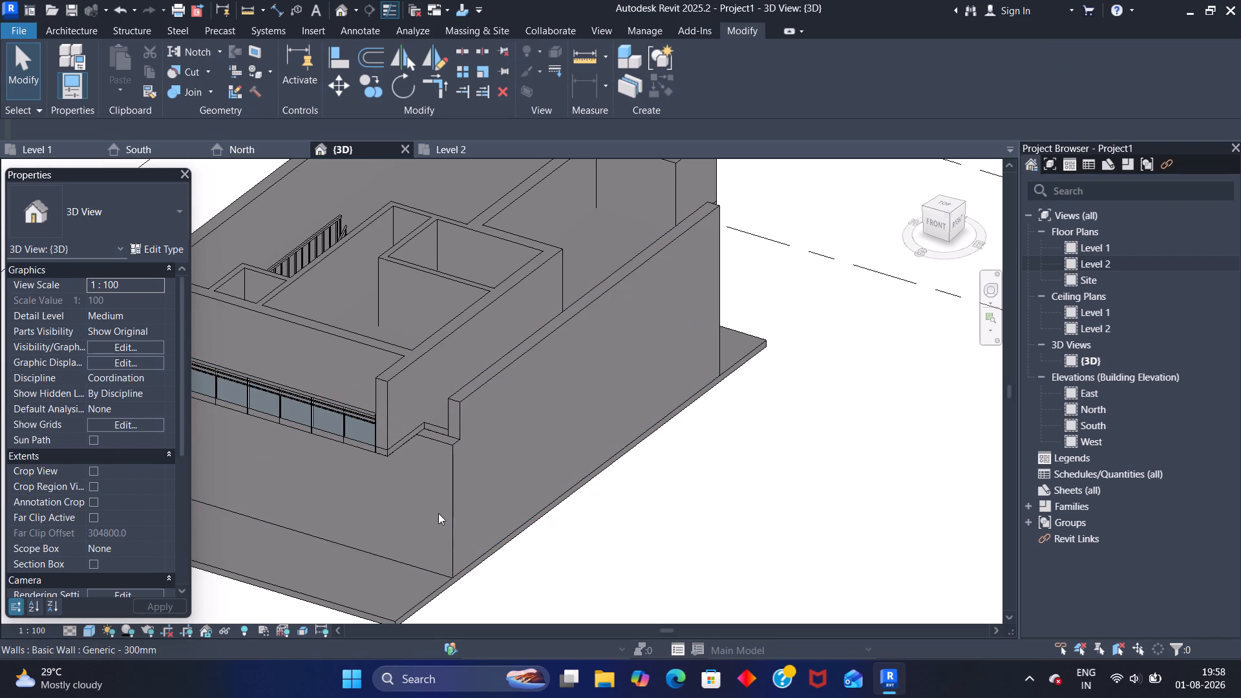
left_click(434, 501)
left_click(427, 486)
left_click(436, 445)
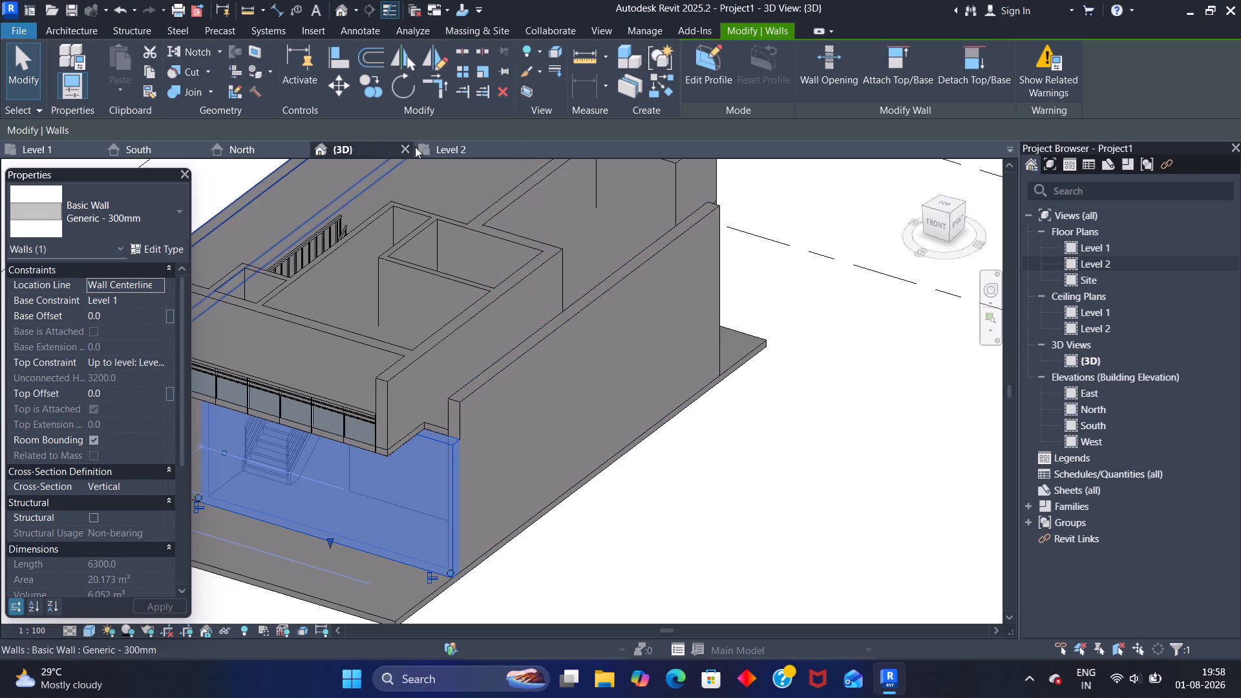
left_click(457, 149)
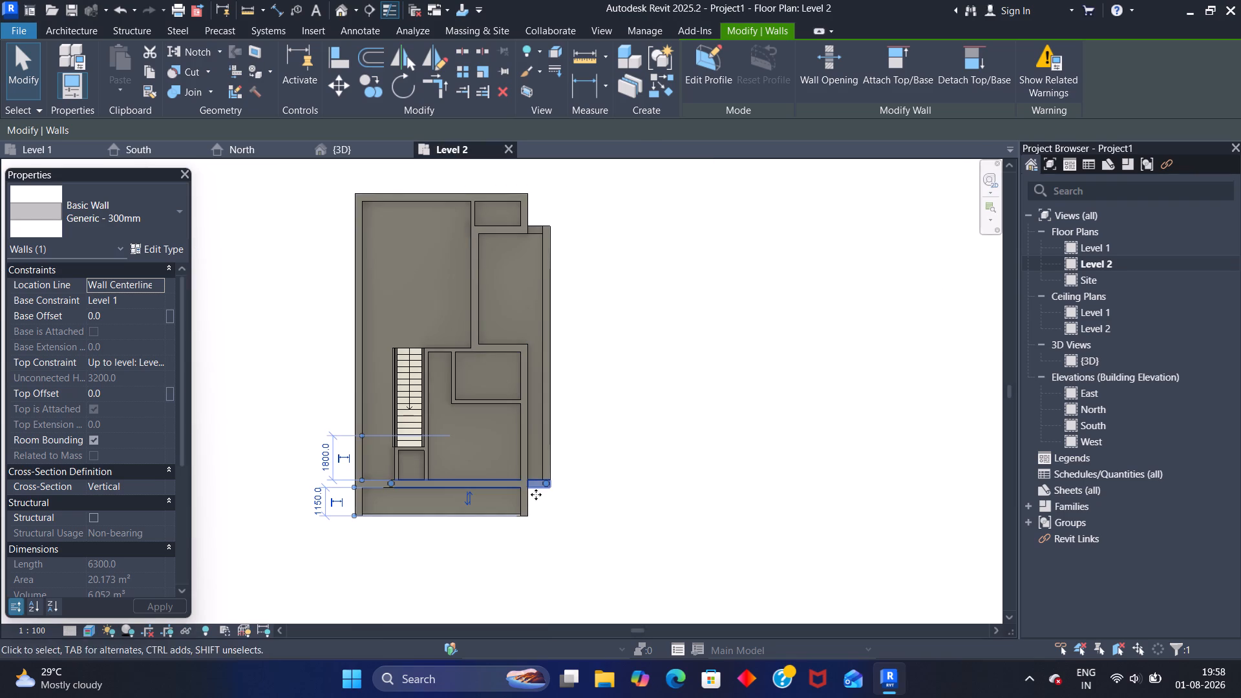
scroll(543, 509, "up", 2)
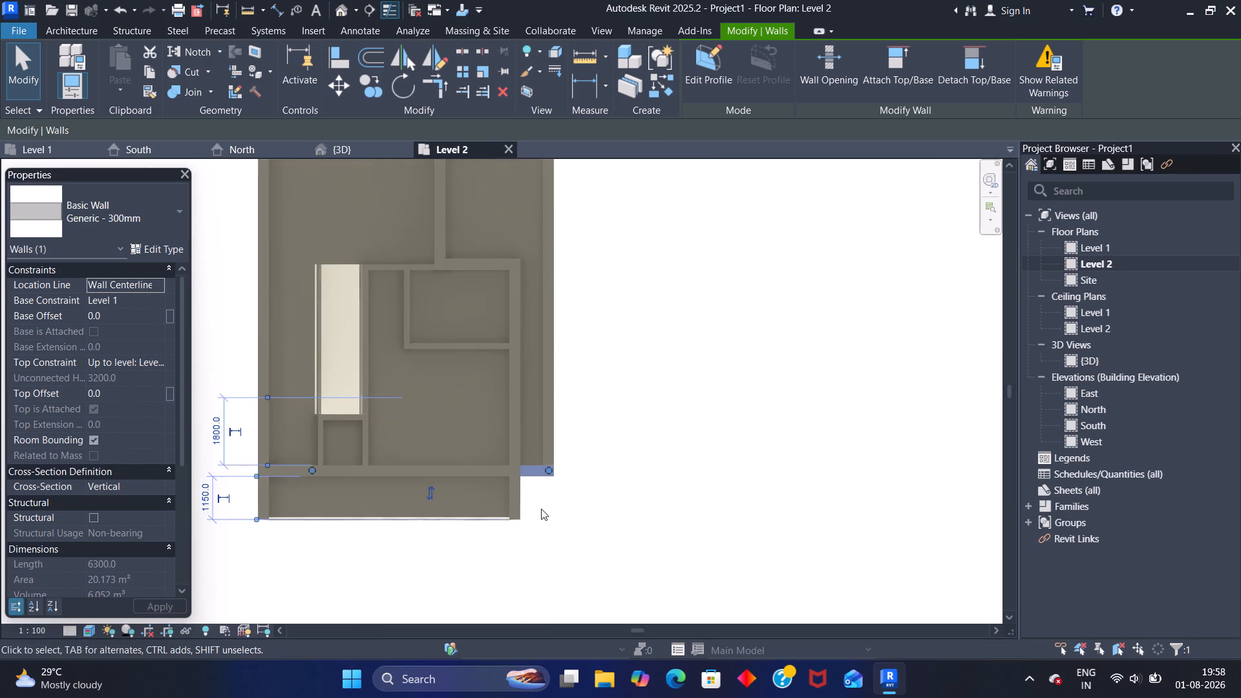
scroll(541, 509, "up", 2)
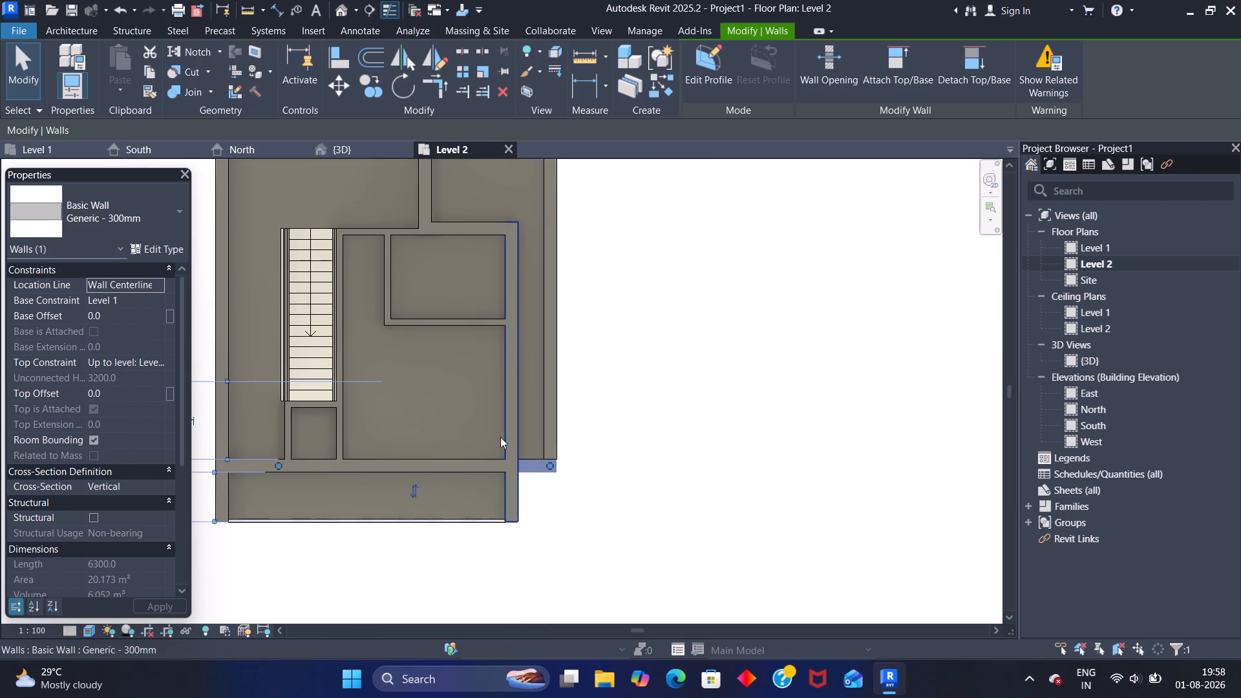
Set the Level 2 plan's visual style to Wireframe and clear the wall selection.
left_click(86, 628)
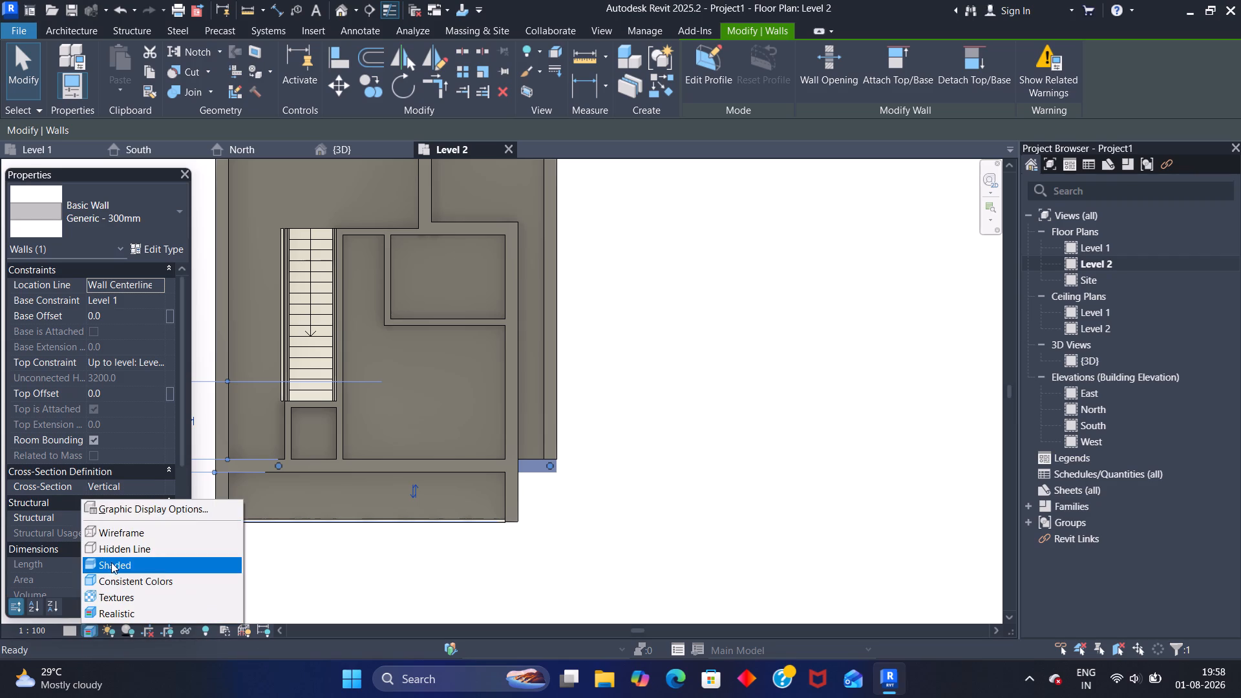
left_click(120, 537)
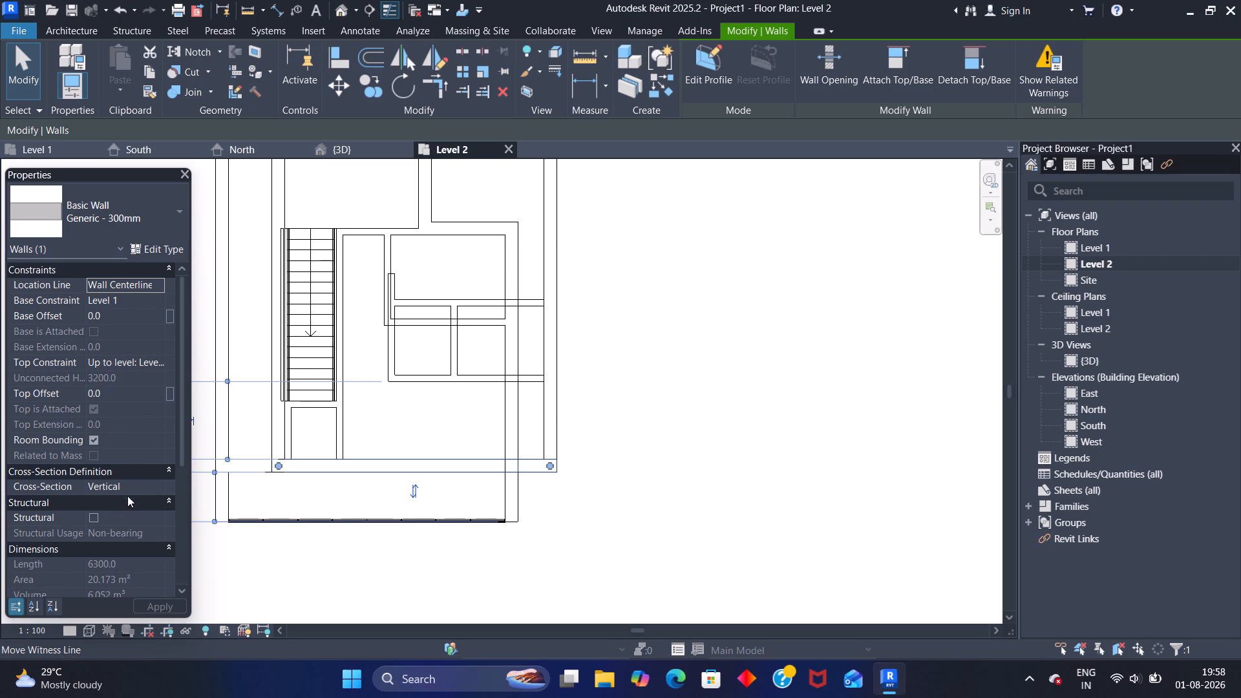
left_click(306, 578)
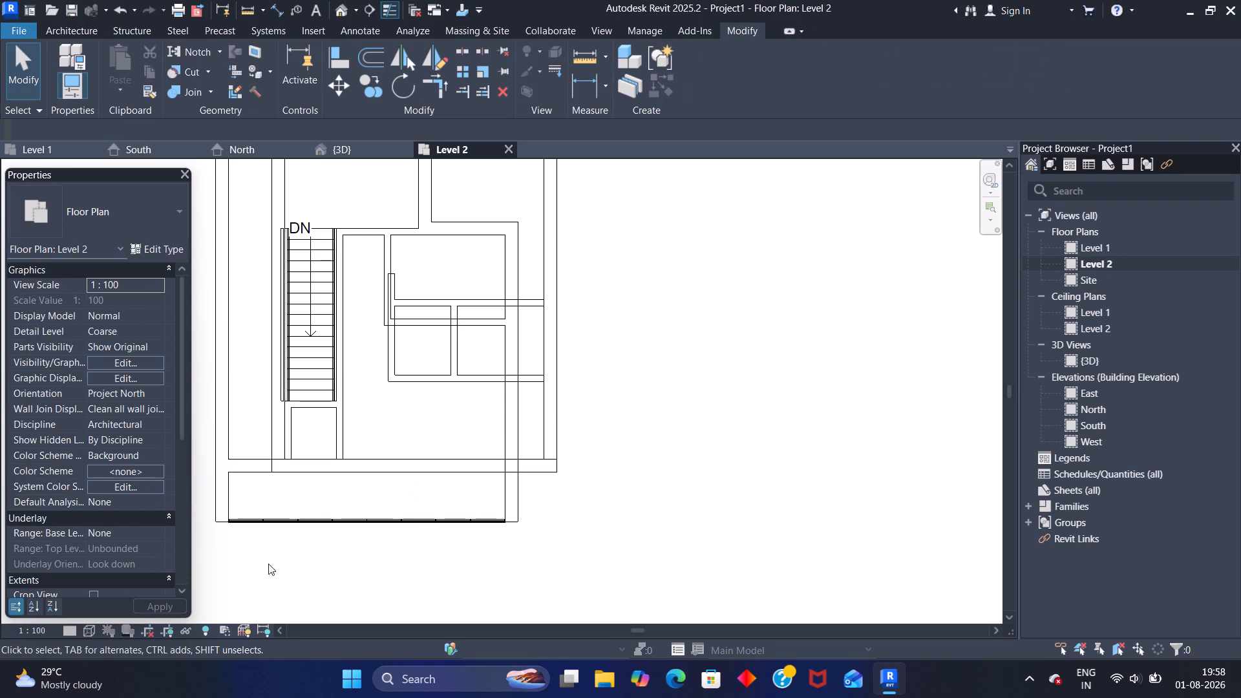
Set the underlay base level of the Level 2 floor plan to Level 1 and view the whole plan.
left_click(125, 528)
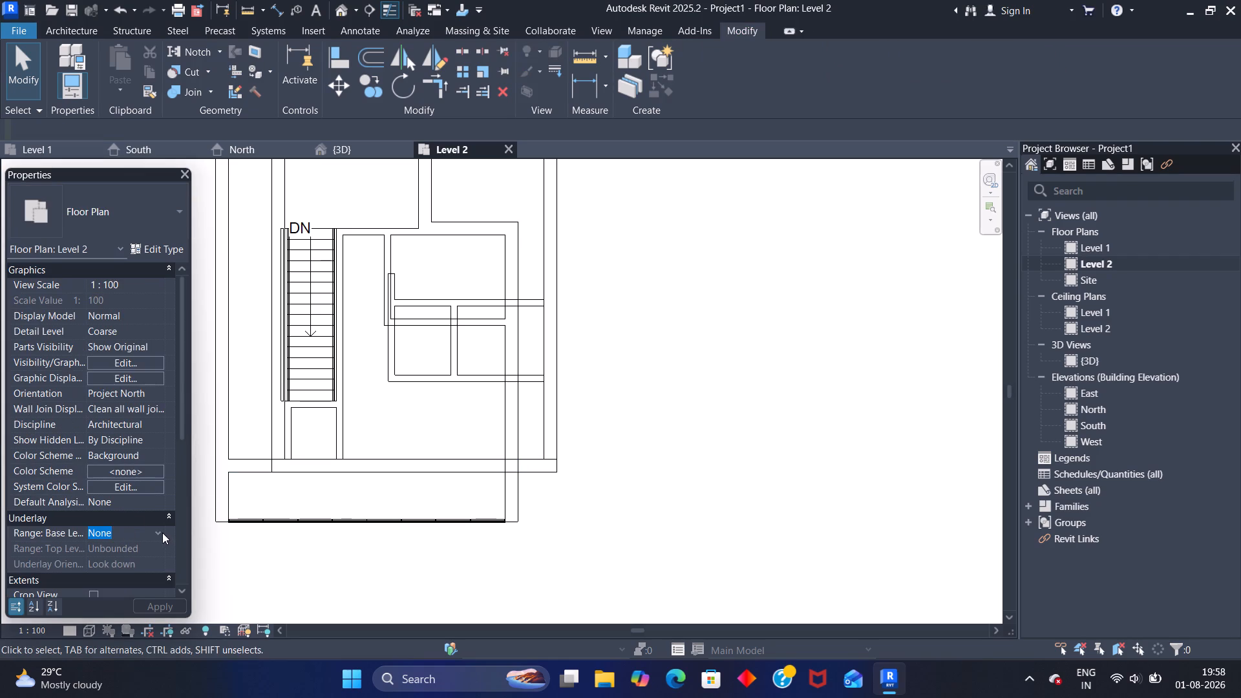
left_click(160, 533)
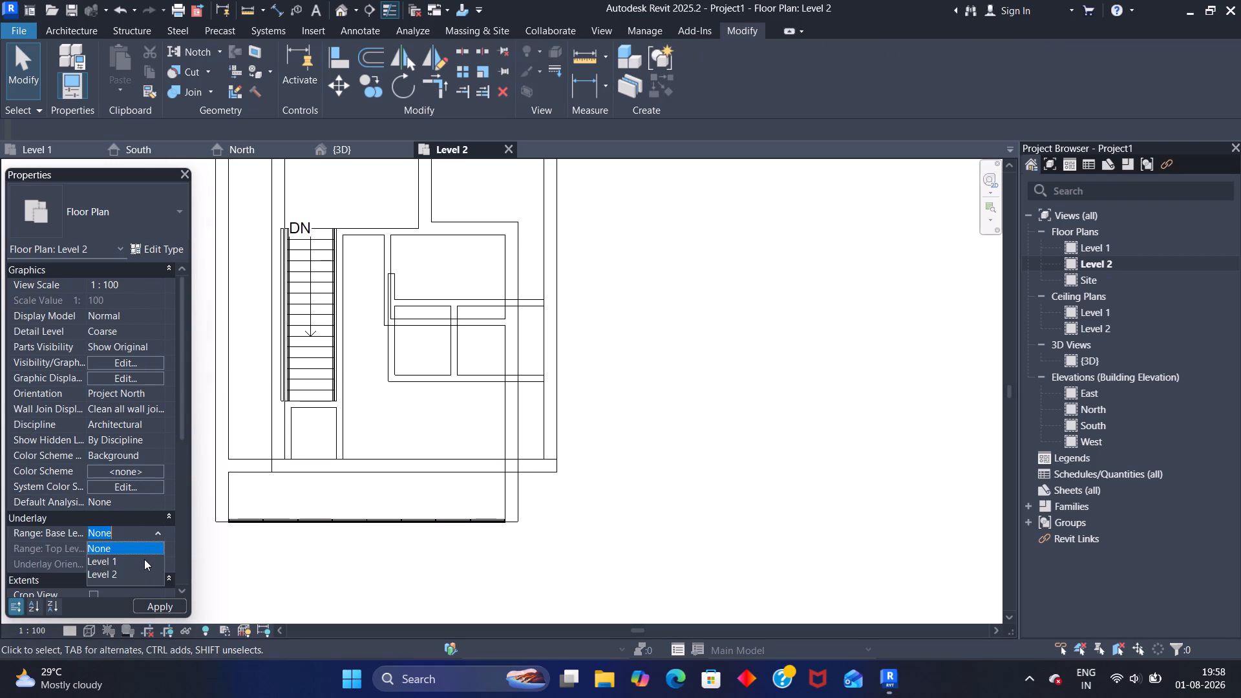
left_click(136, 564)
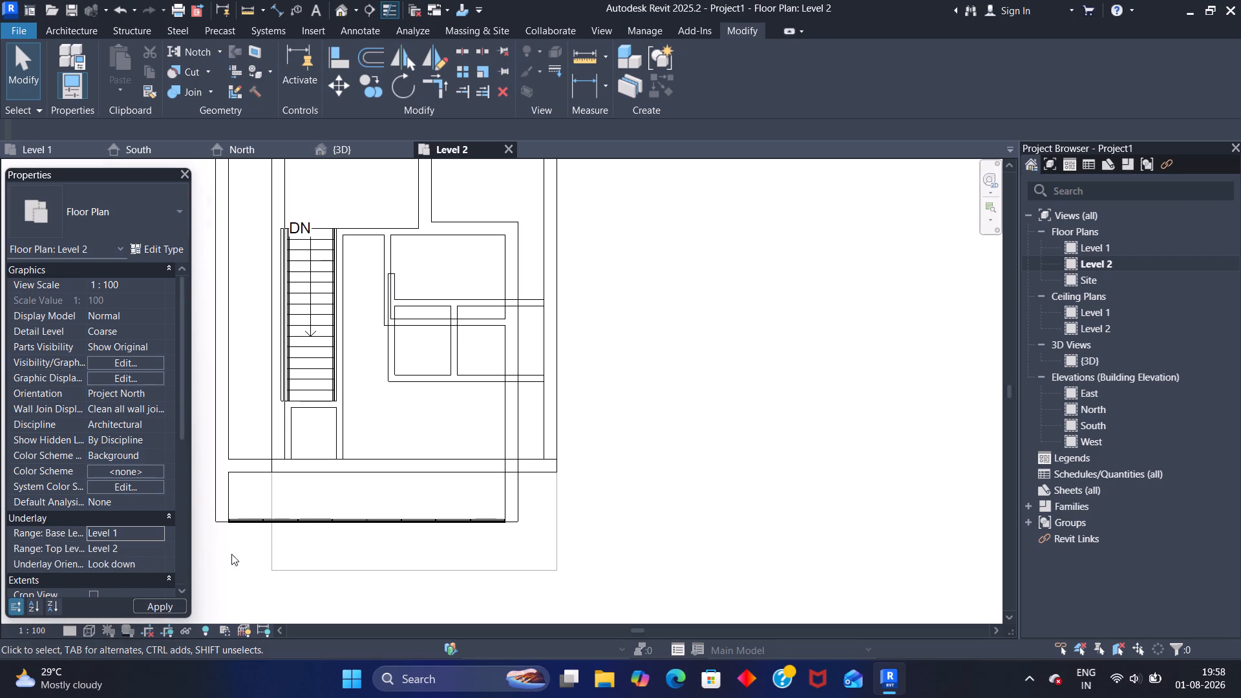
scroll(511, 536, "down", 3)
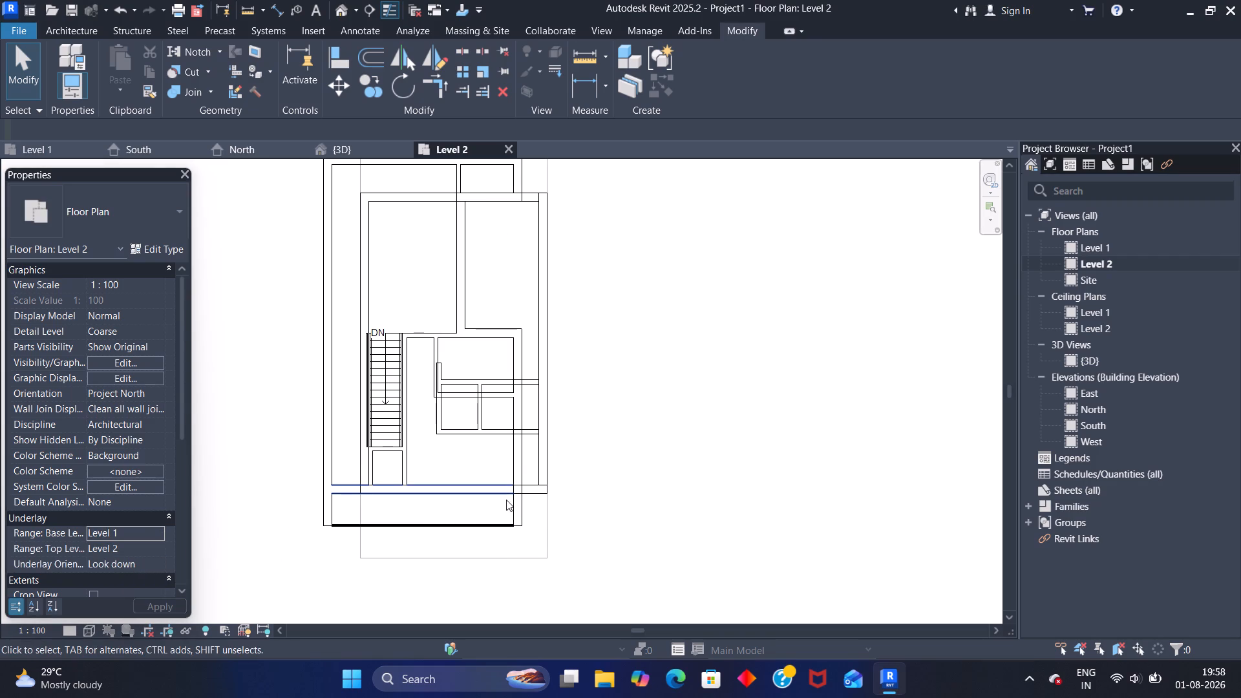
scroll(598, 368, "down", 1)
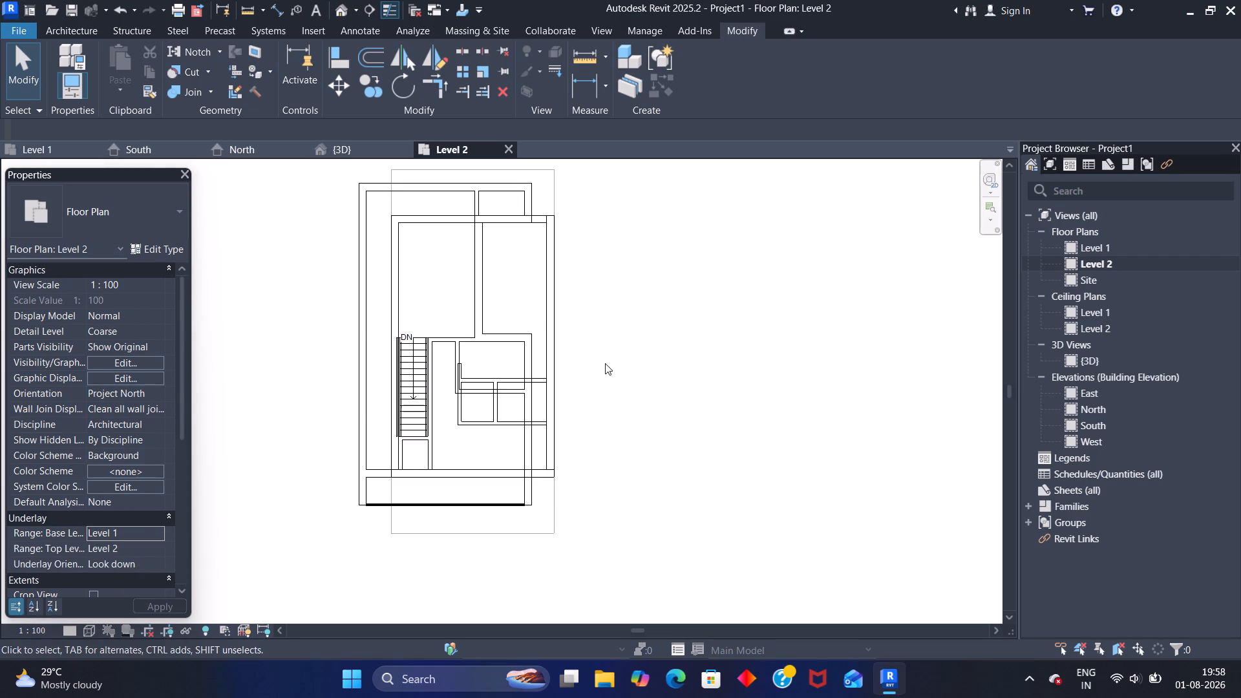
middle_click_drag(605, 365, 565, 382)
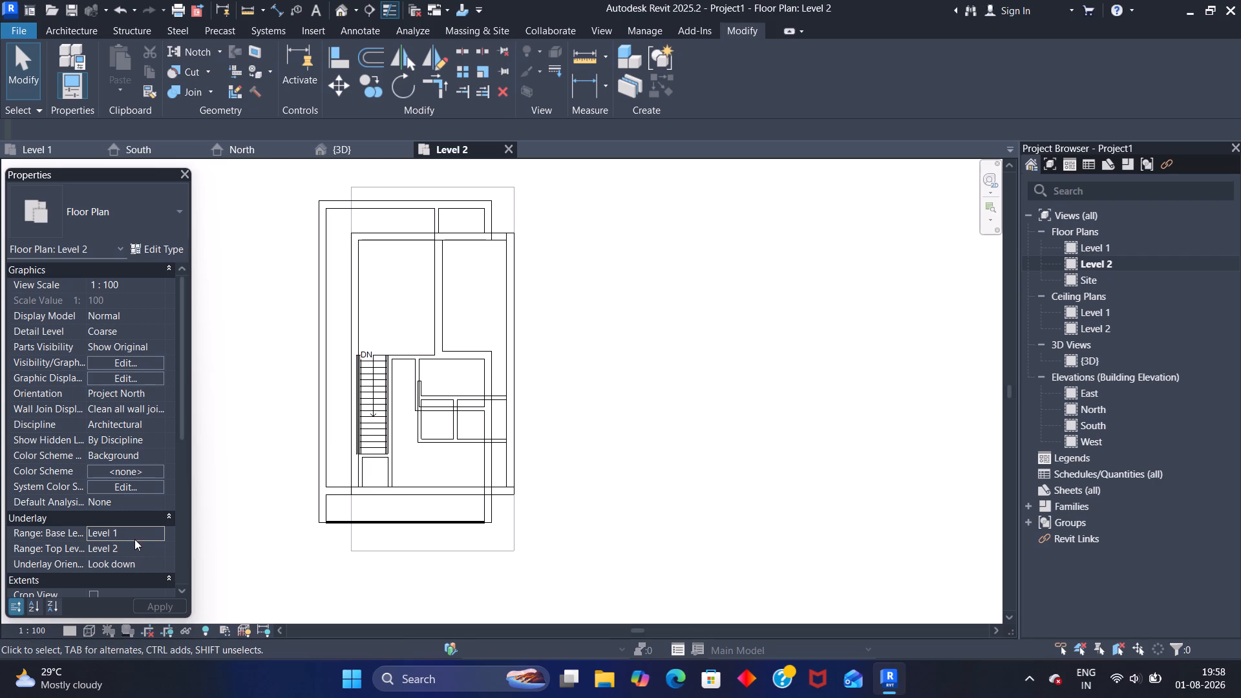
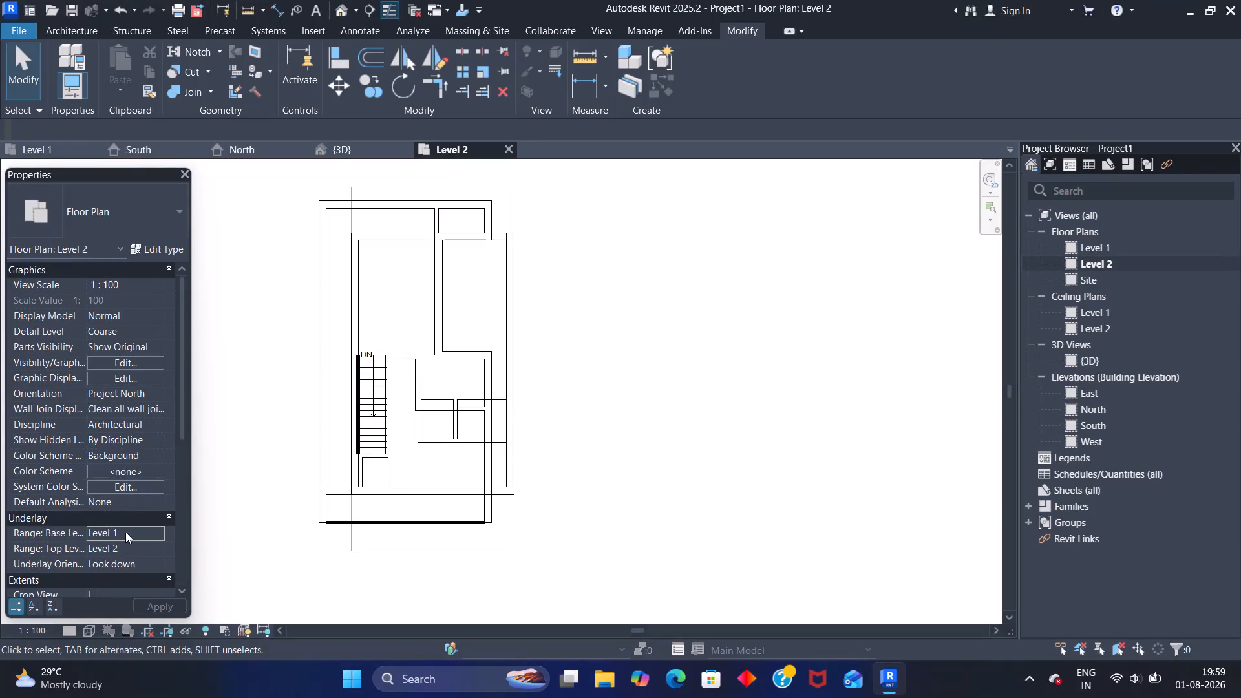
Set the underlay base level of the Level 2 floor plan to None.
left_click(127, 534)
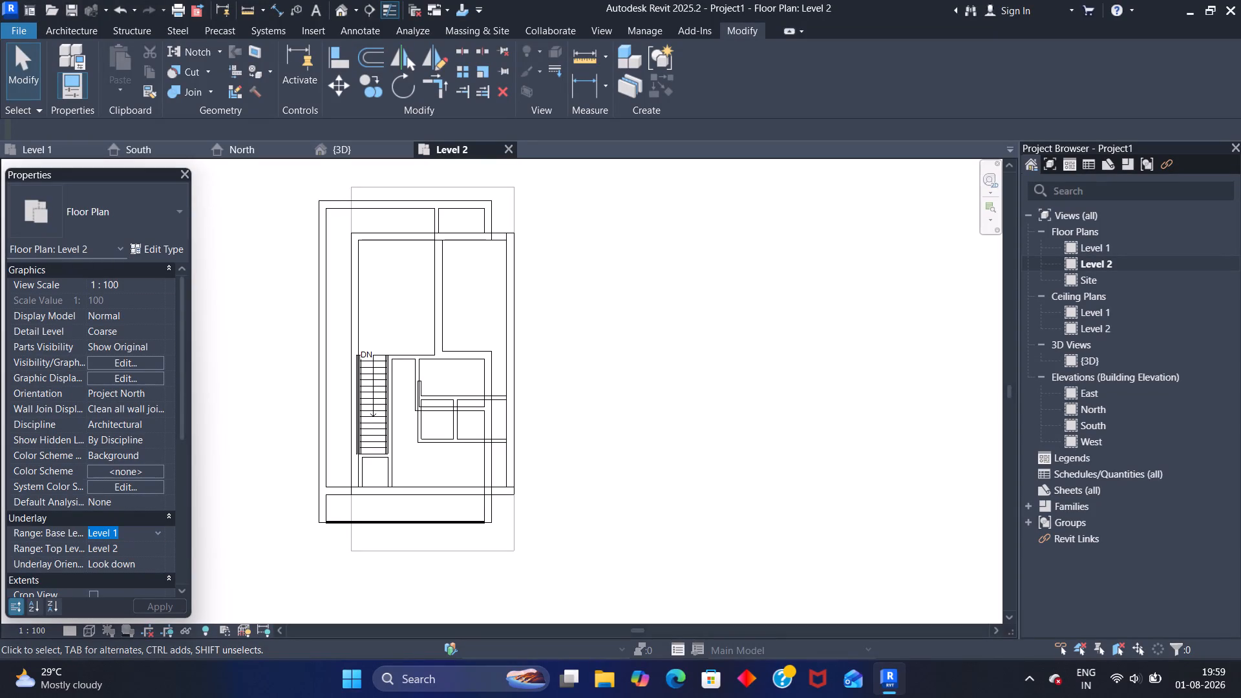
left_click(158, 531)
left_click(120, 547)
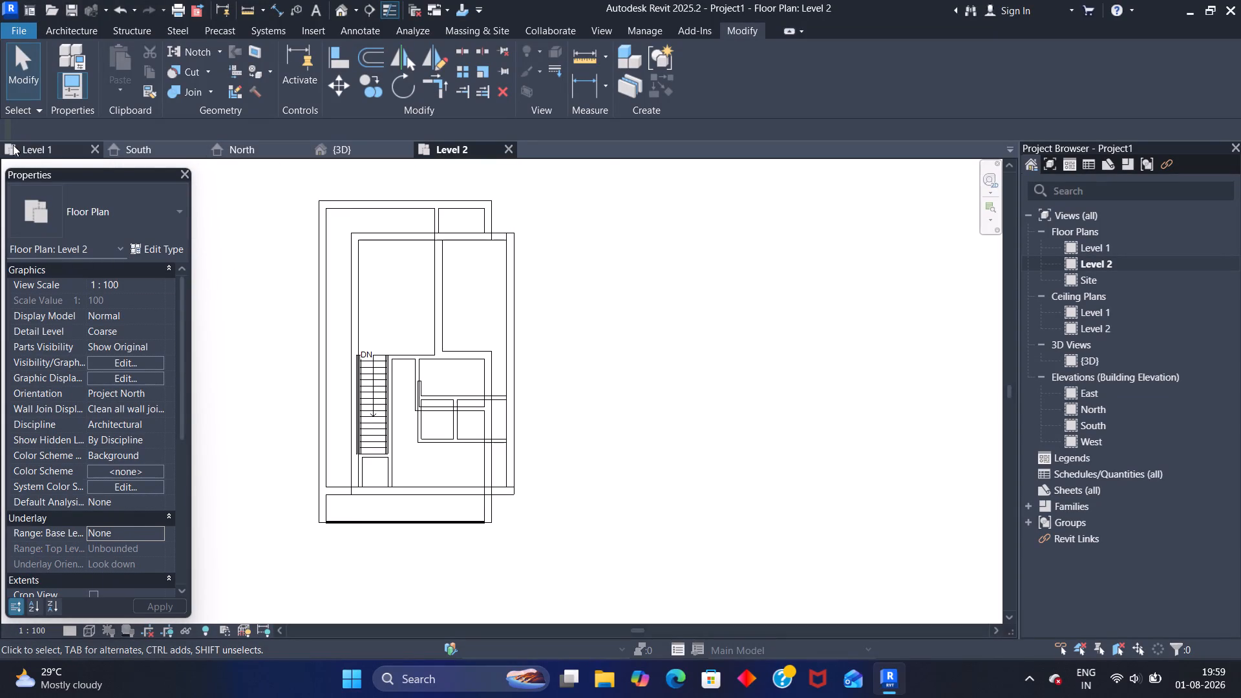
In the Level 1 floor plan, set the underlay base level to Level 2.
left_click(39, 148)
scroll(279, 433, "down", 1)
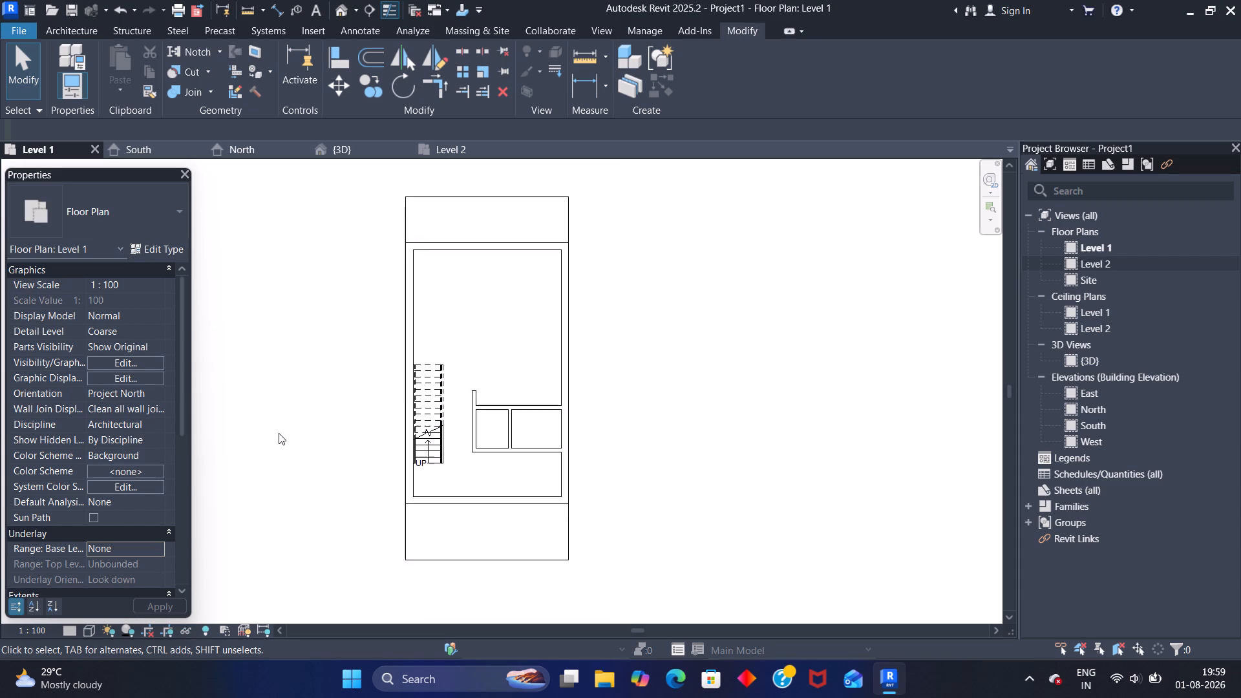
scroll(279, 433, "down", 1)
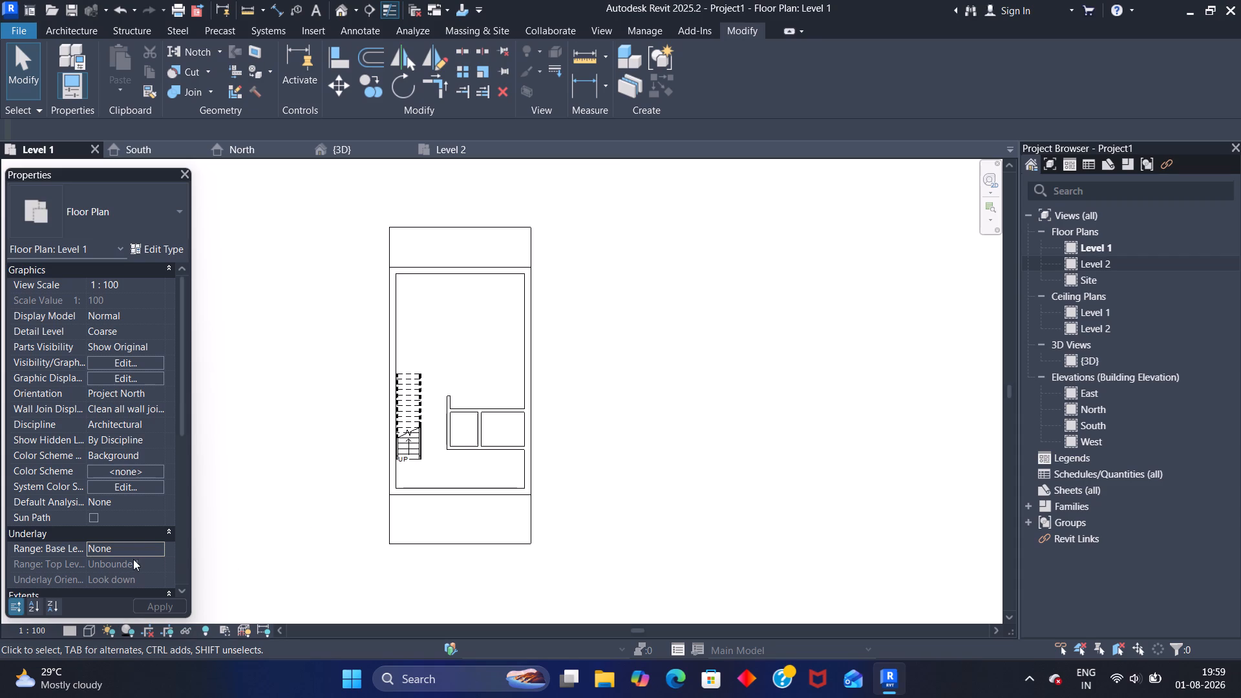
left_click(134, 549)
left_click(154, 544)
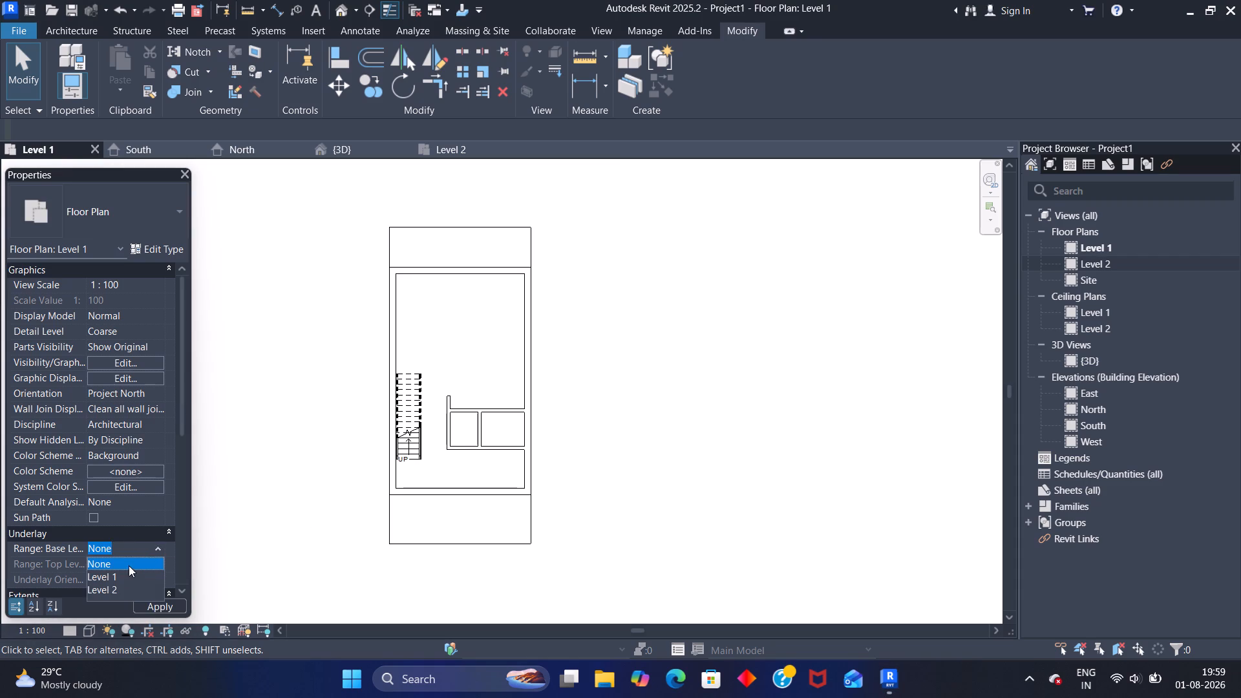
left_click(133, 589)
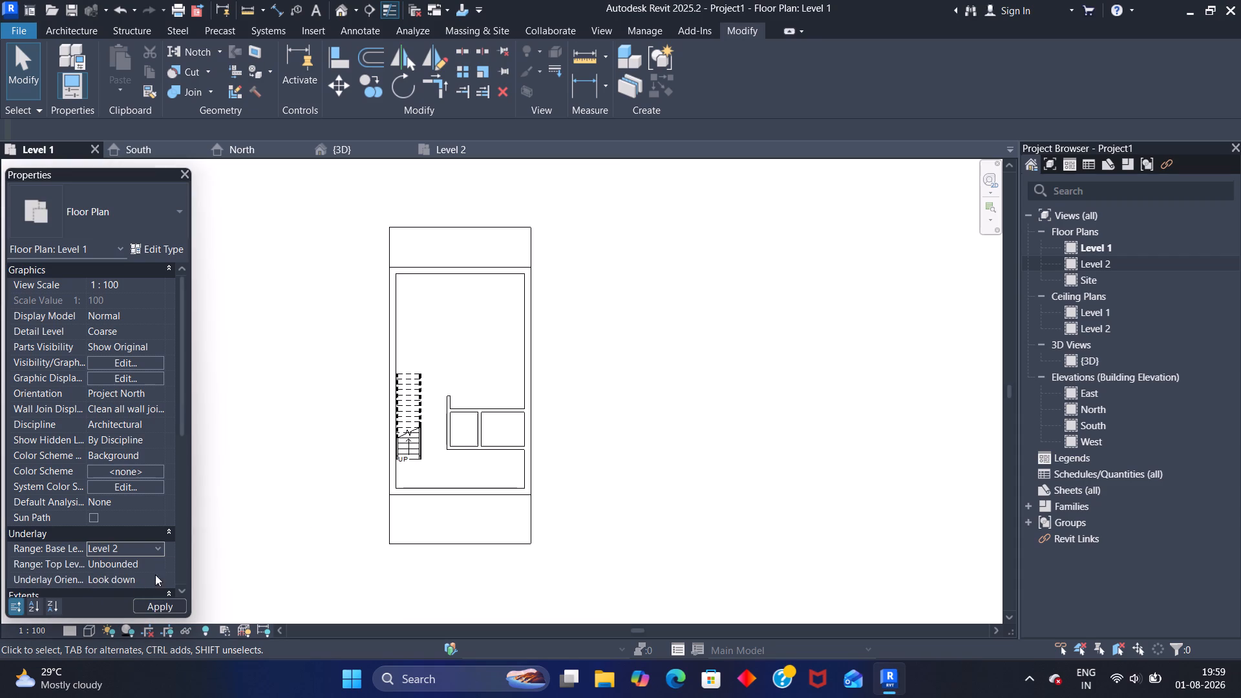
left_click(288, 380)
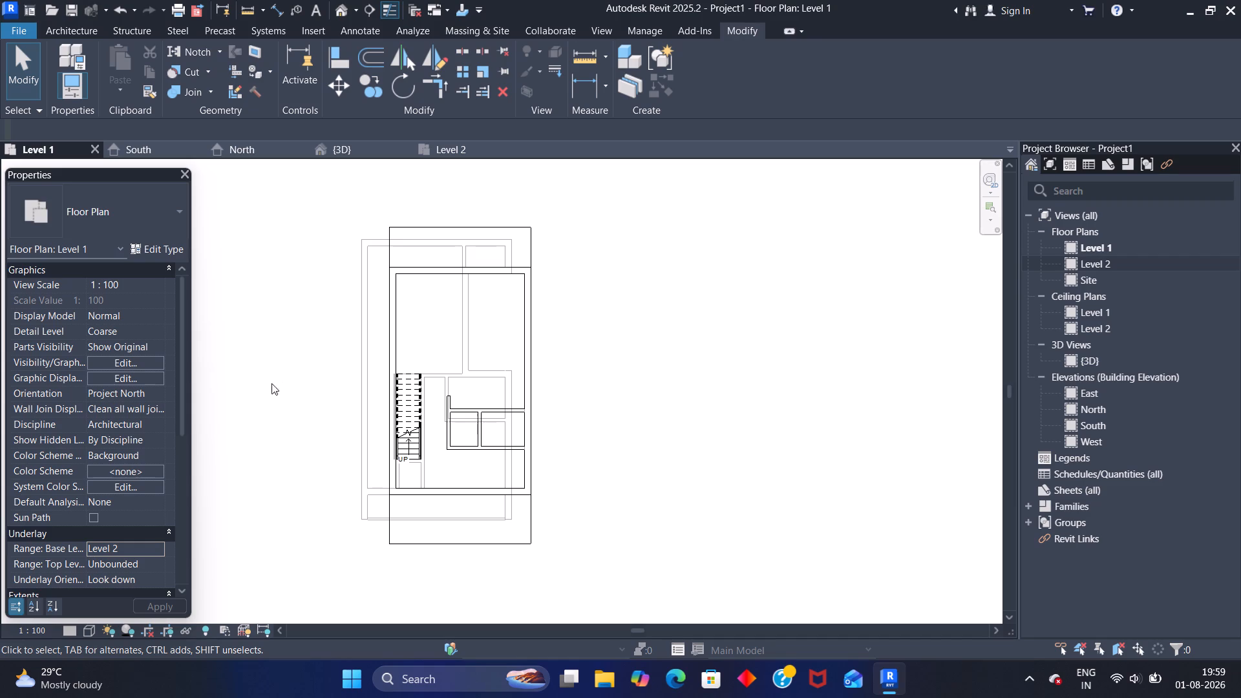
Split the front Level 1 wall where the underlaid Level 2 side wall's outer face crosses it, 900 from the Level 1 side wall's outer face.
left_click(455, 49)
scroll(520, 430, "up", 1)
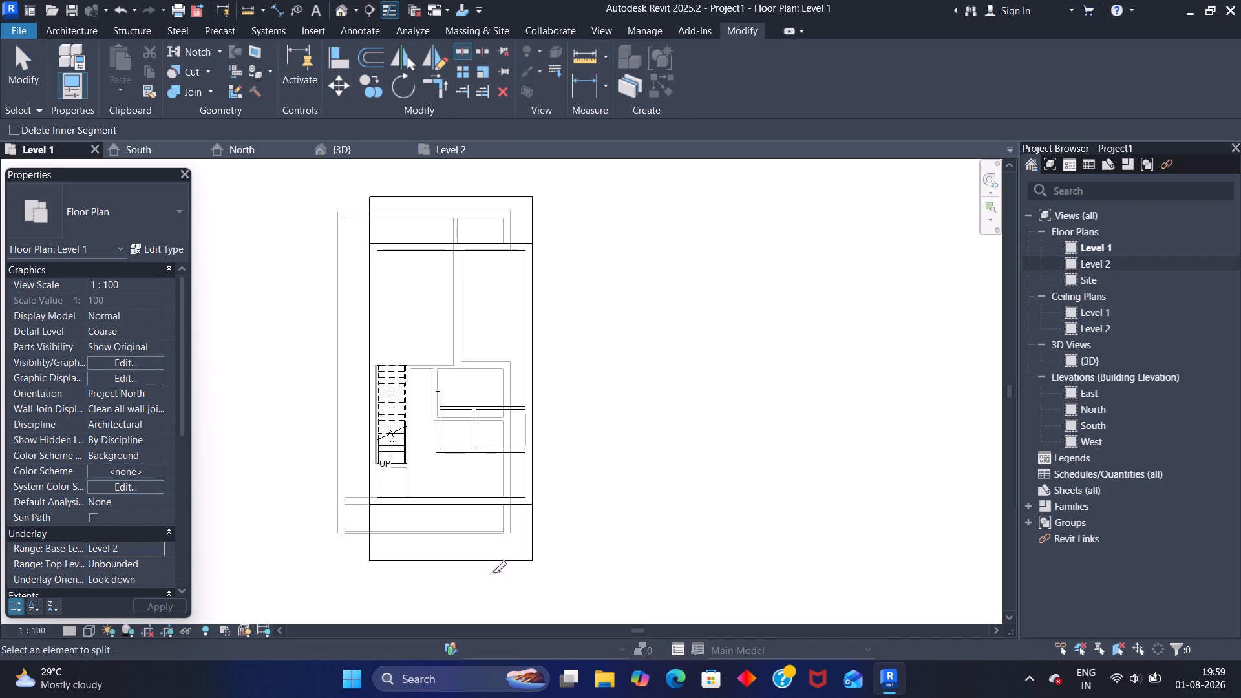
scroll(500, 520, "up", 8)
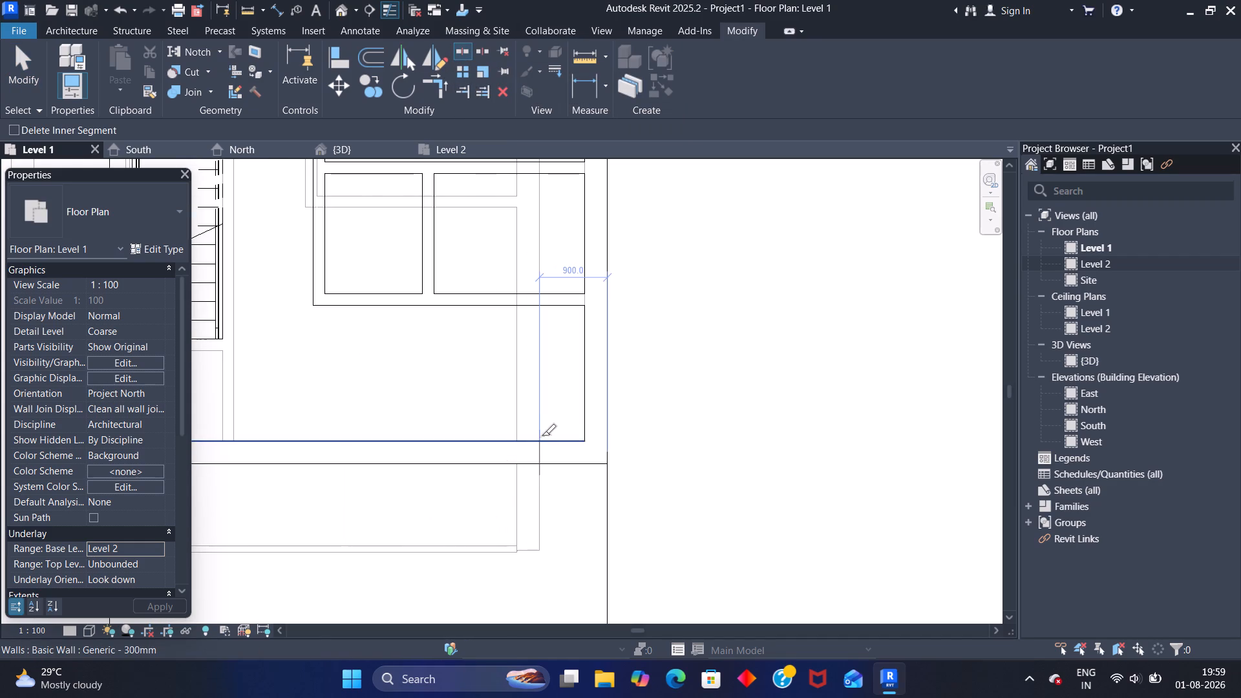
left_click(538, 442)
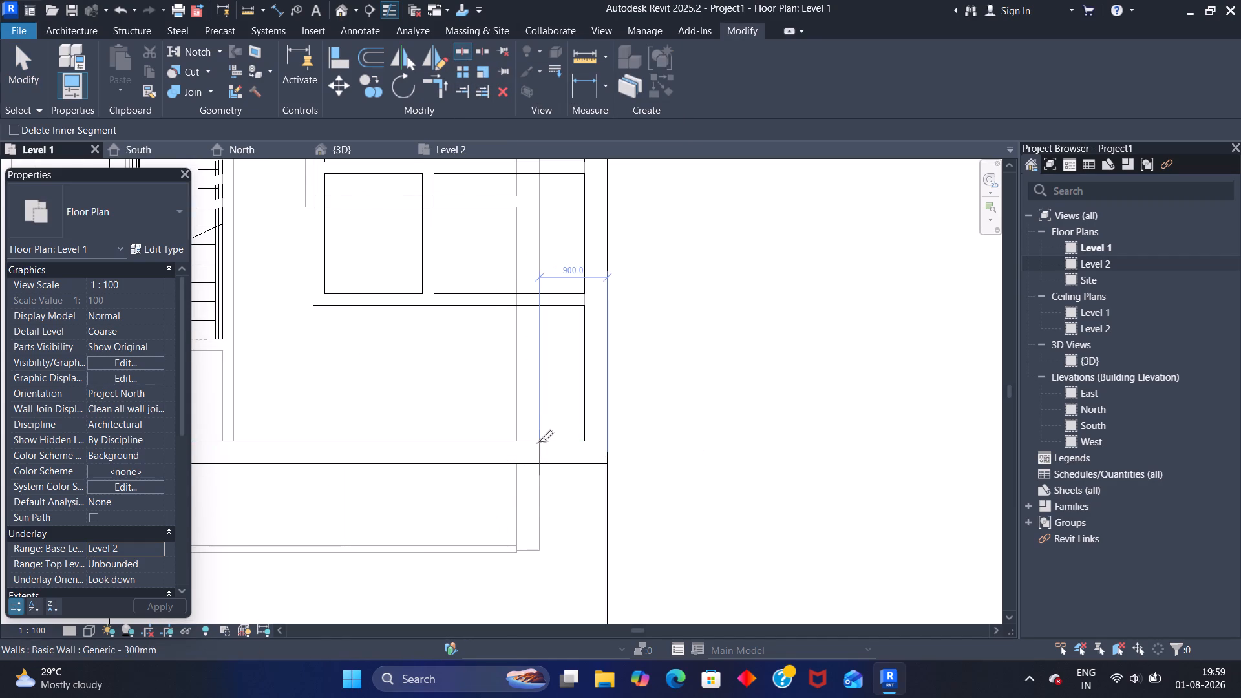
left_click(497, 303)
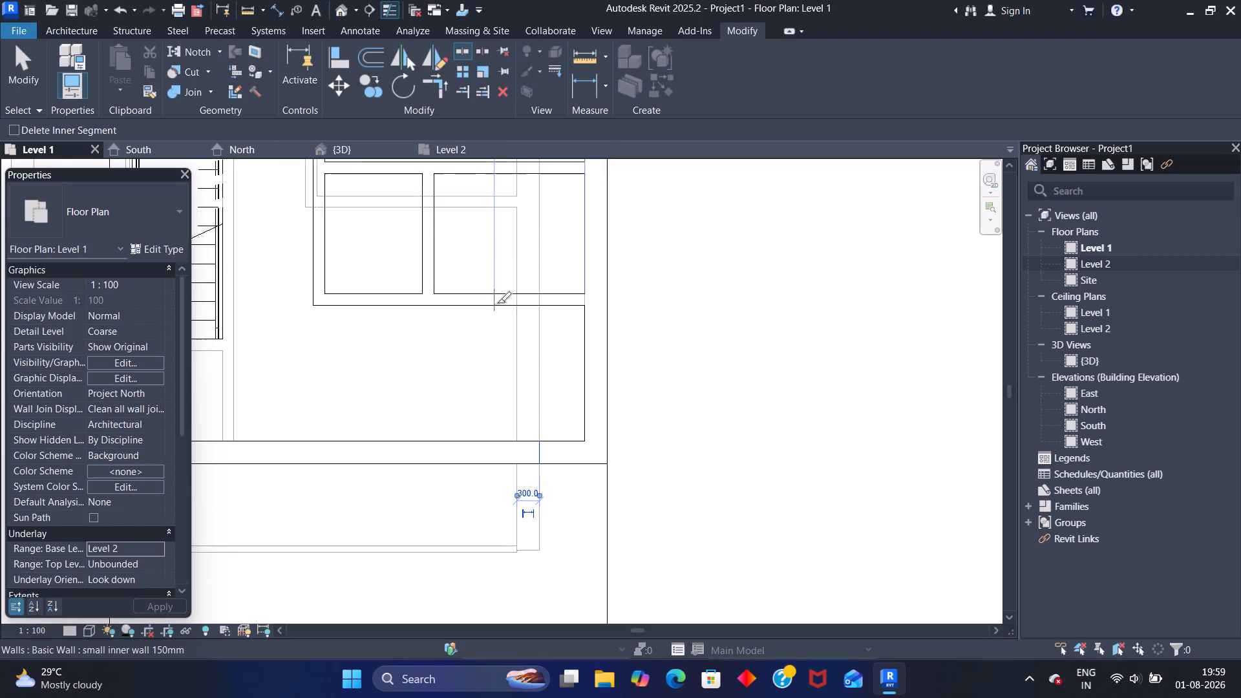
Split the rear Level 1 wall at the underlaid Level 2 side wall's outer face, 600 from the Level 1 side wall's inner face.
scroll(566, 405, "down", 3)
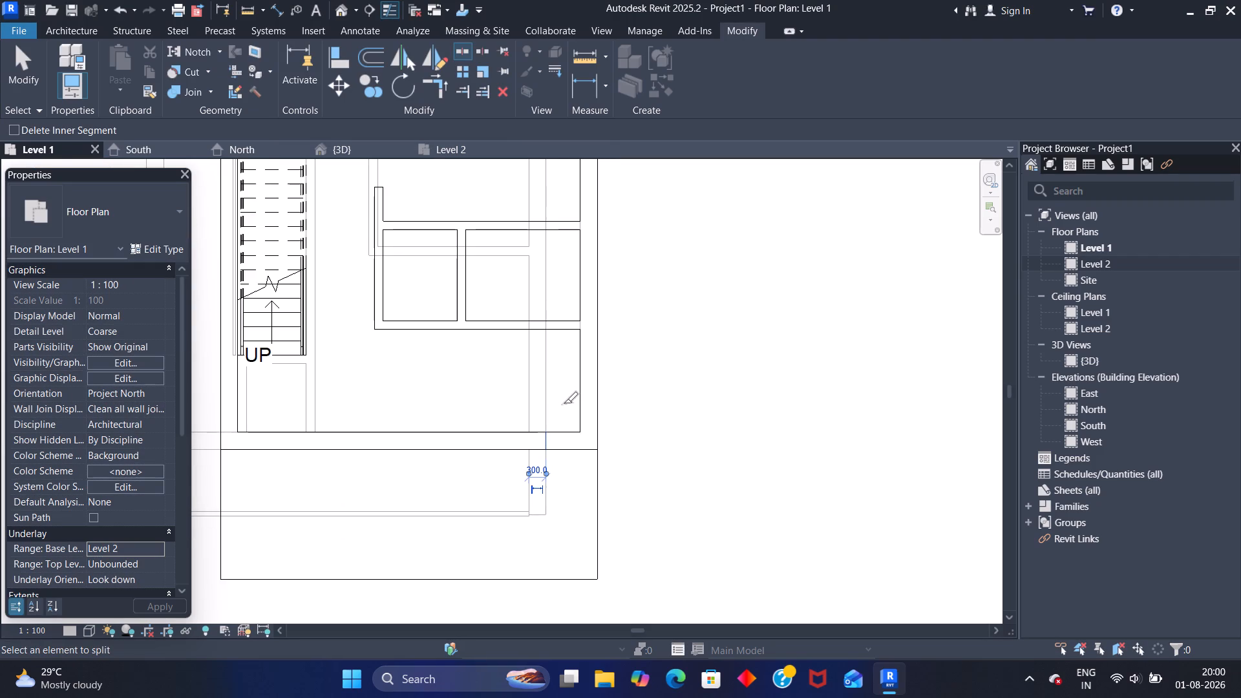
middle_click_drag(652, 334, 603, 628)
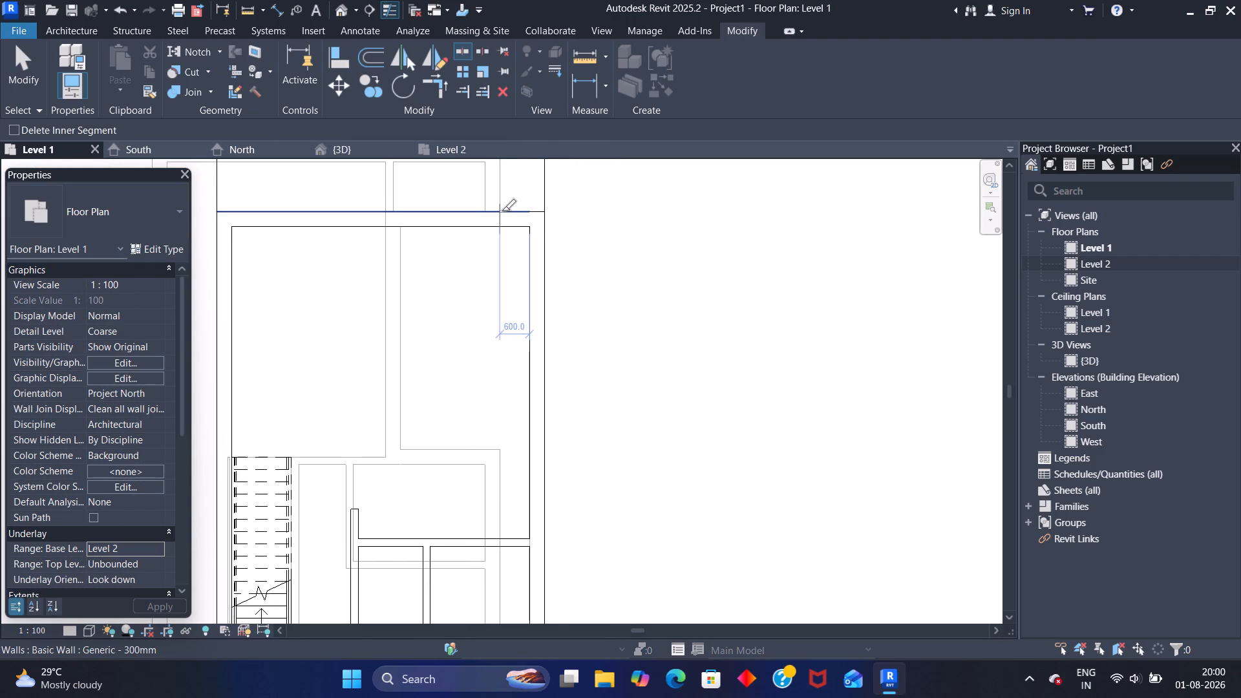
scroll(504, 212, "up", 6)
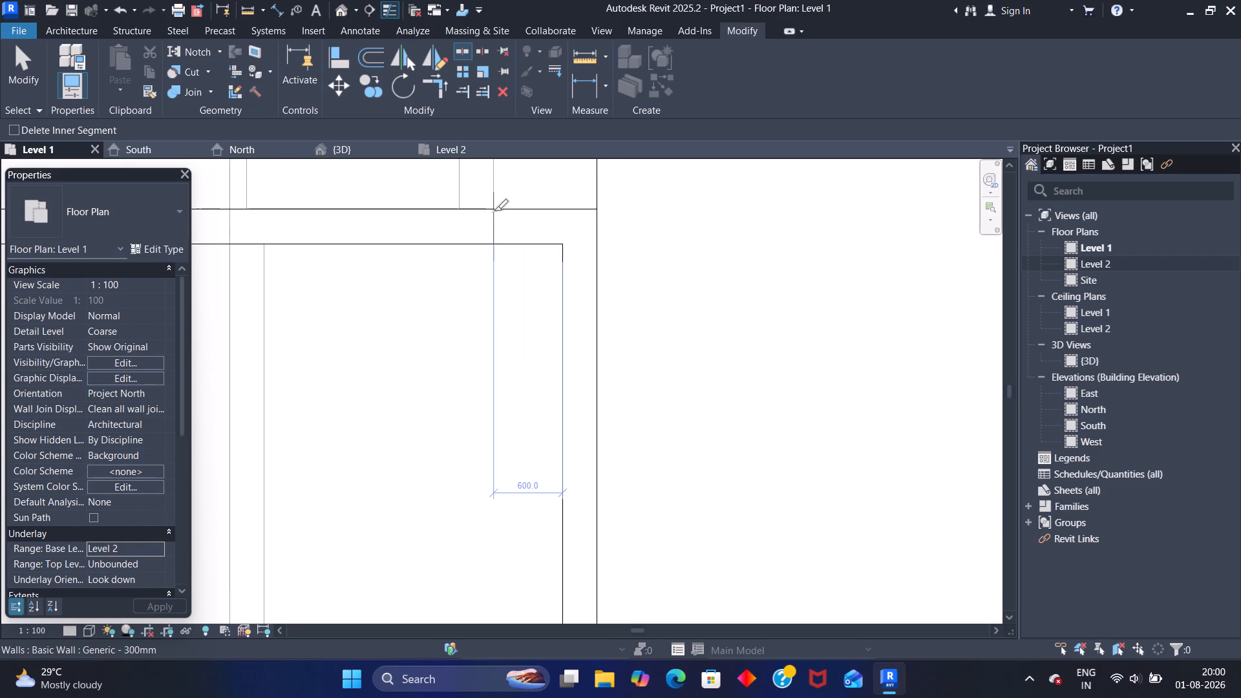
left_click(494, 211)
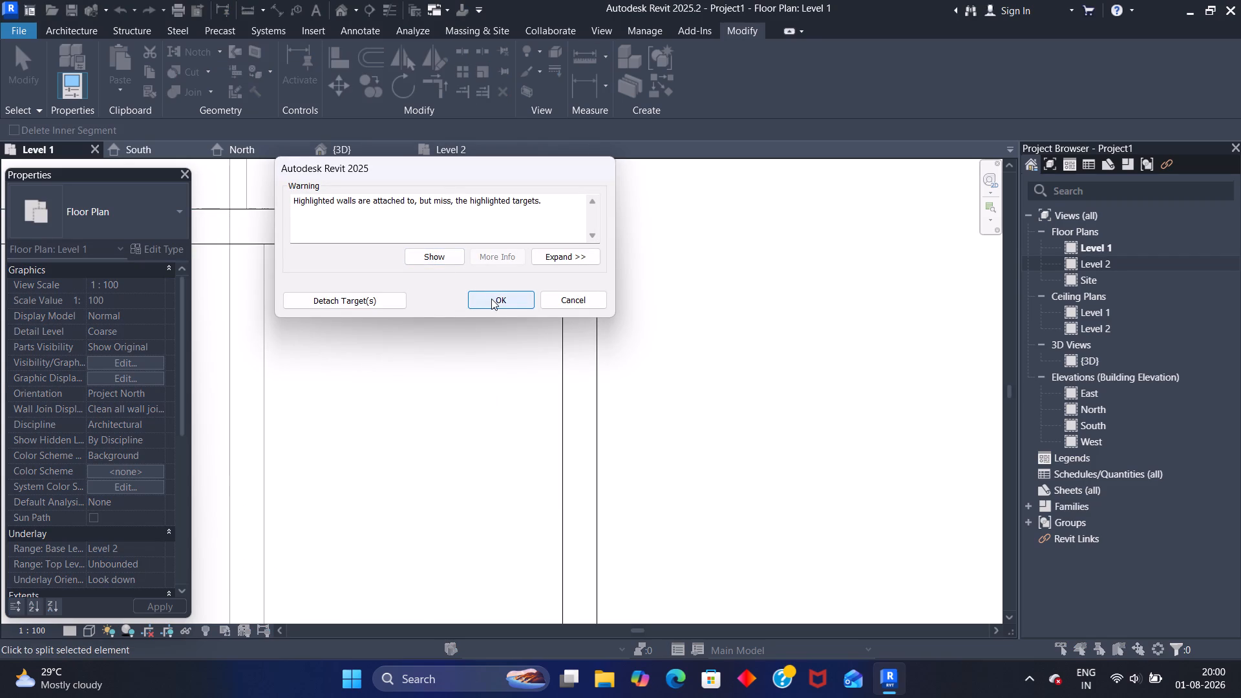
left_click(492, 295)
scroll(529, 286, "down", 6)
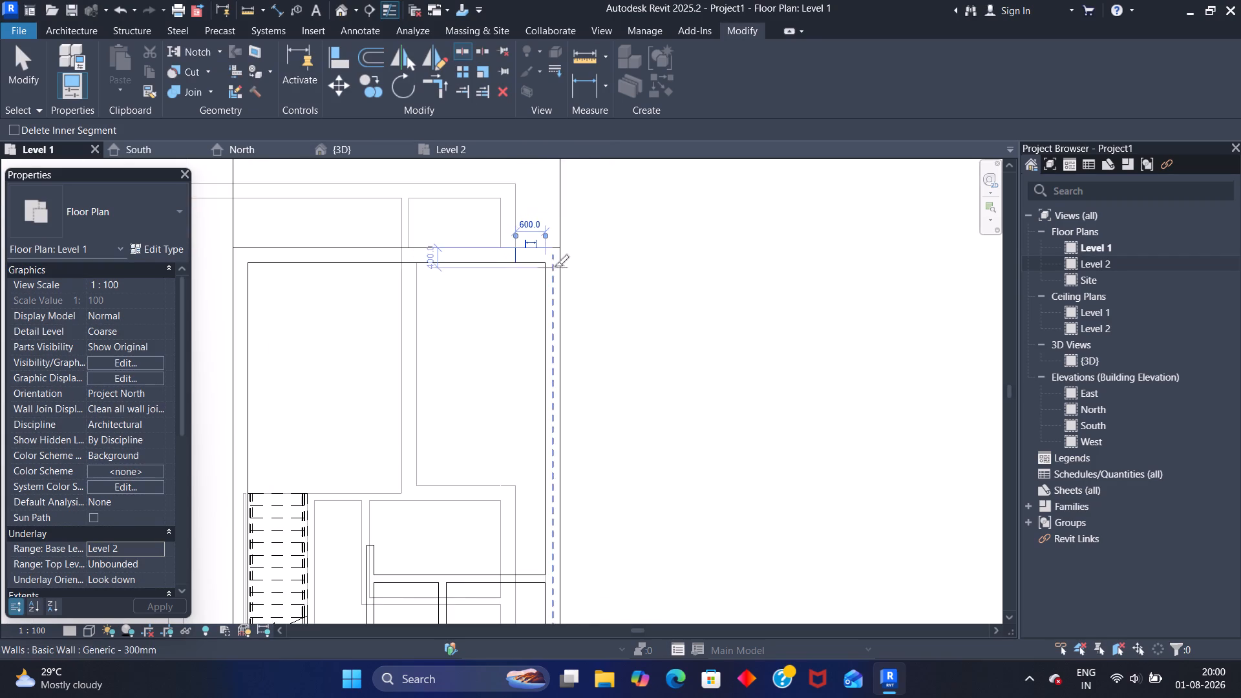
scroll(606, 262, "down", 2)
left_click(628, 236)
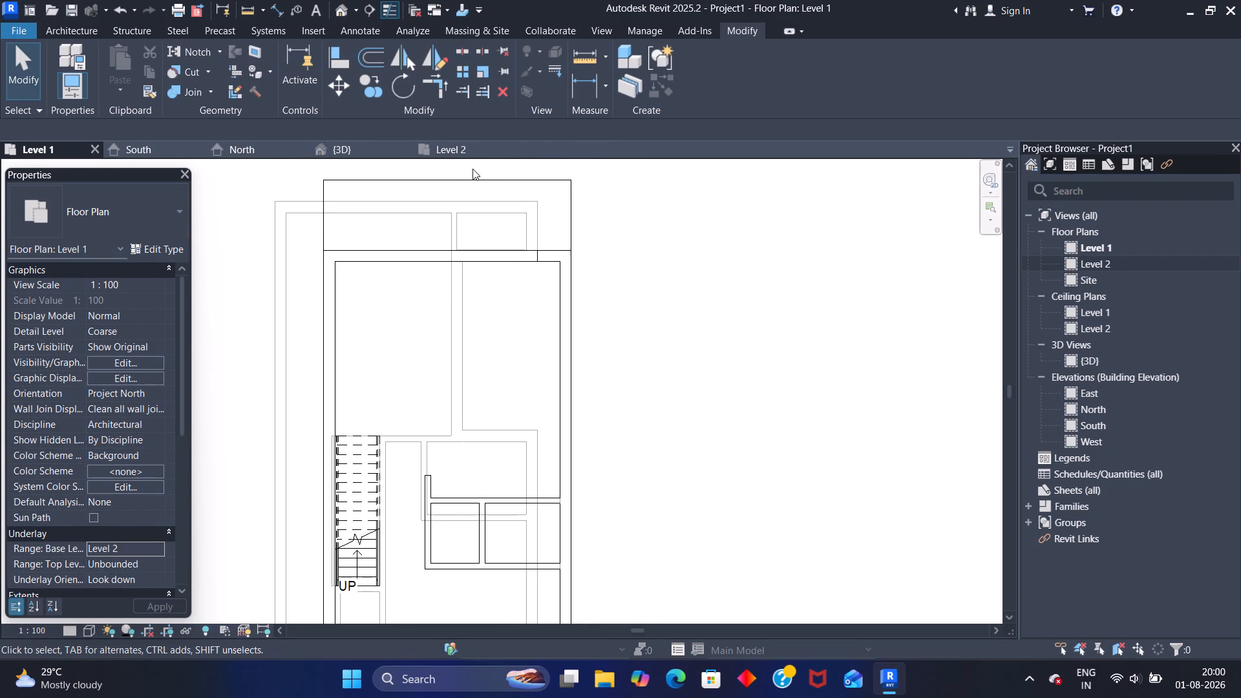
In the 3D view, set the top offset of the two short split wall segments beside the long side wall to 900.
left_click(383, 150)
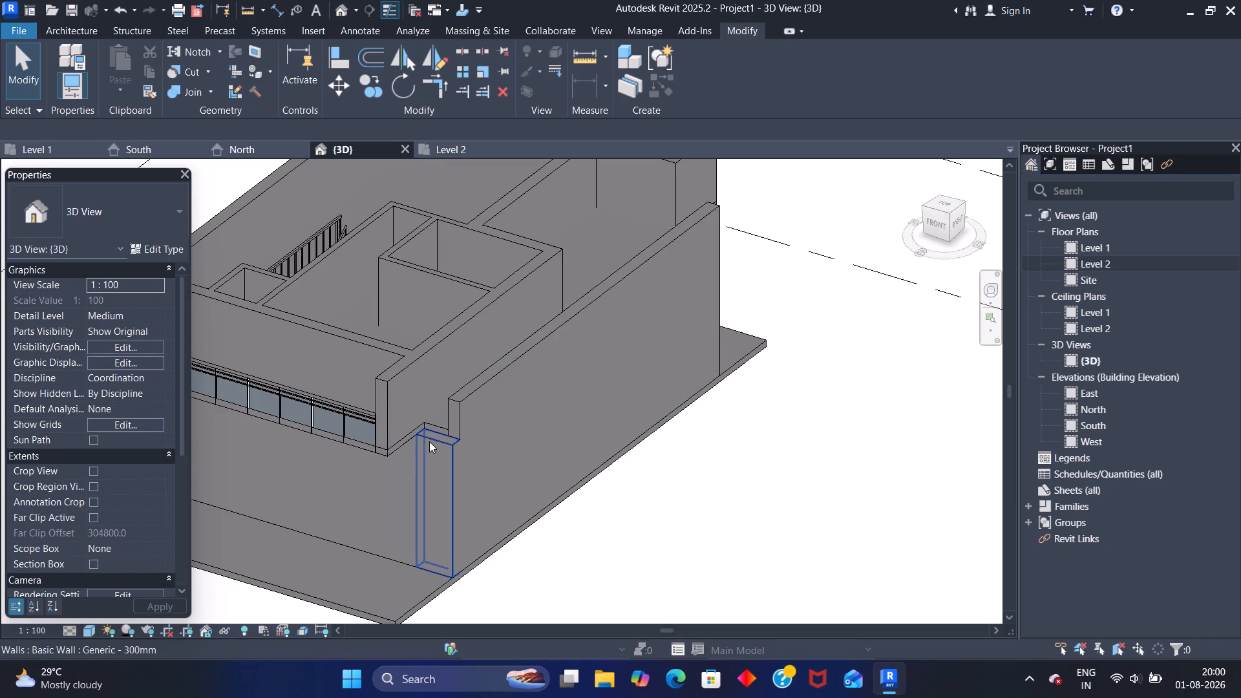
left_click(430, 442)
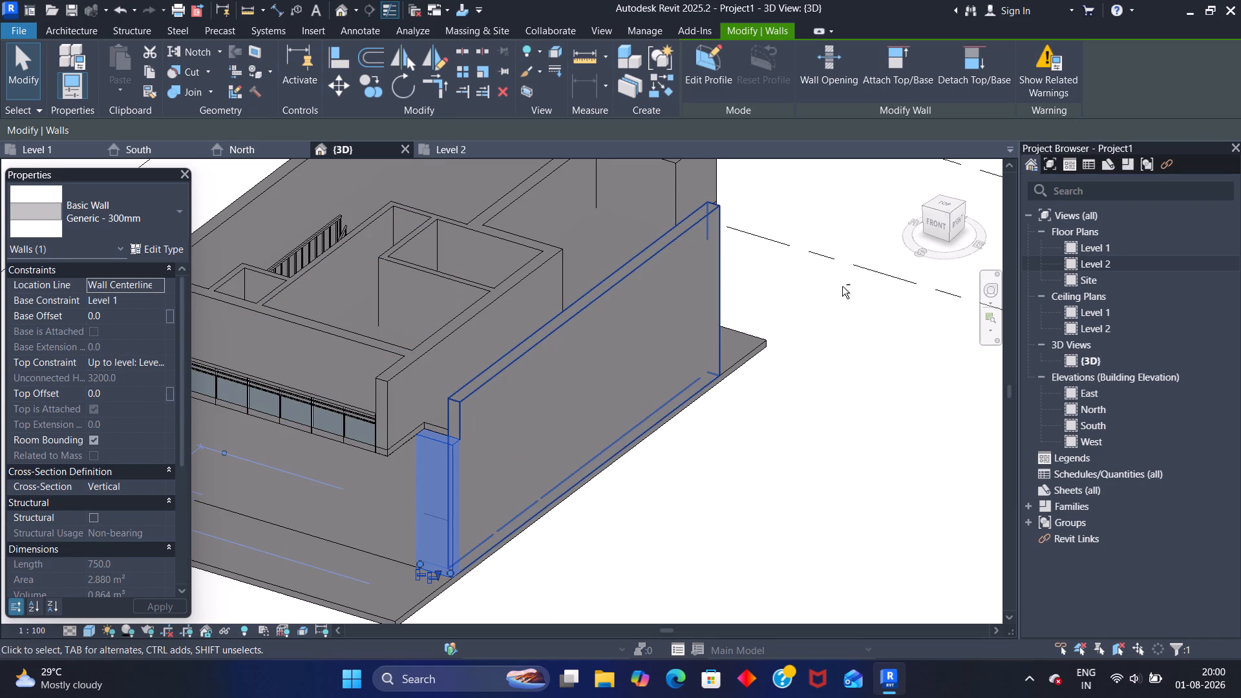
middle_click_drag(830, 294, 536, 332, "shift")
scroll(538, 250, "down", 2)
scroll(529, 218, "up", 1)
scroll(530, 218, "down", 2)
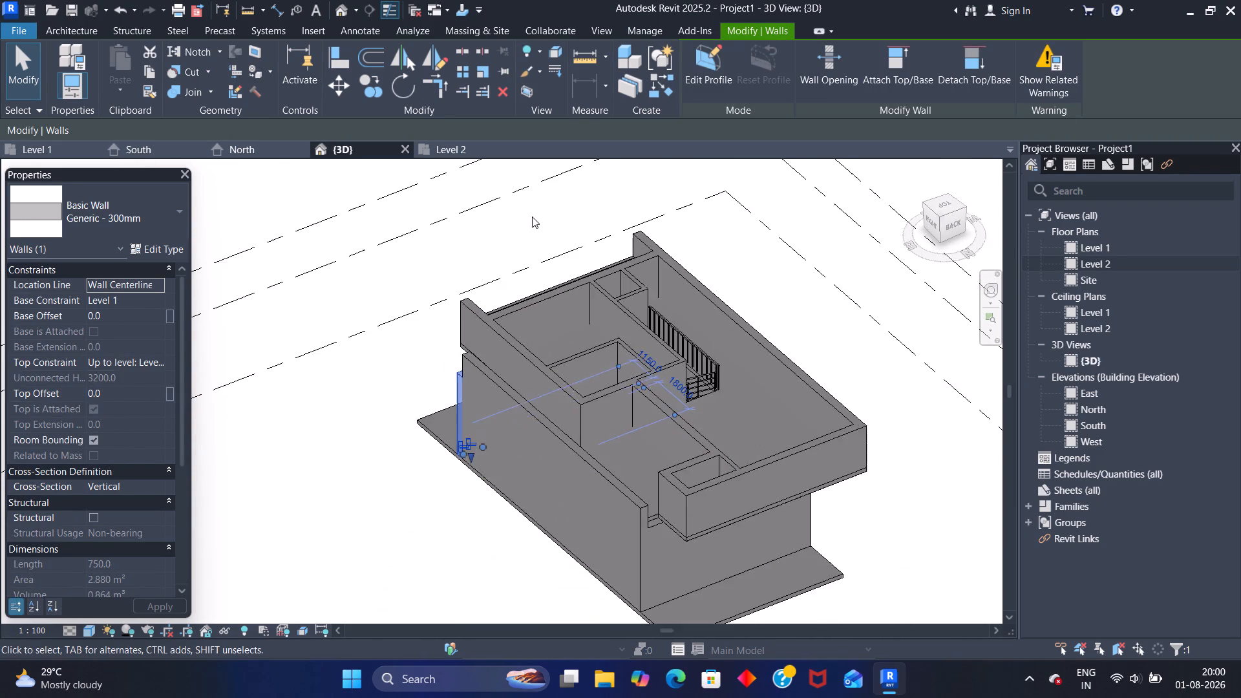
scroll(532, 217, "down", 3)
scroll(619, 441, "up", 4)
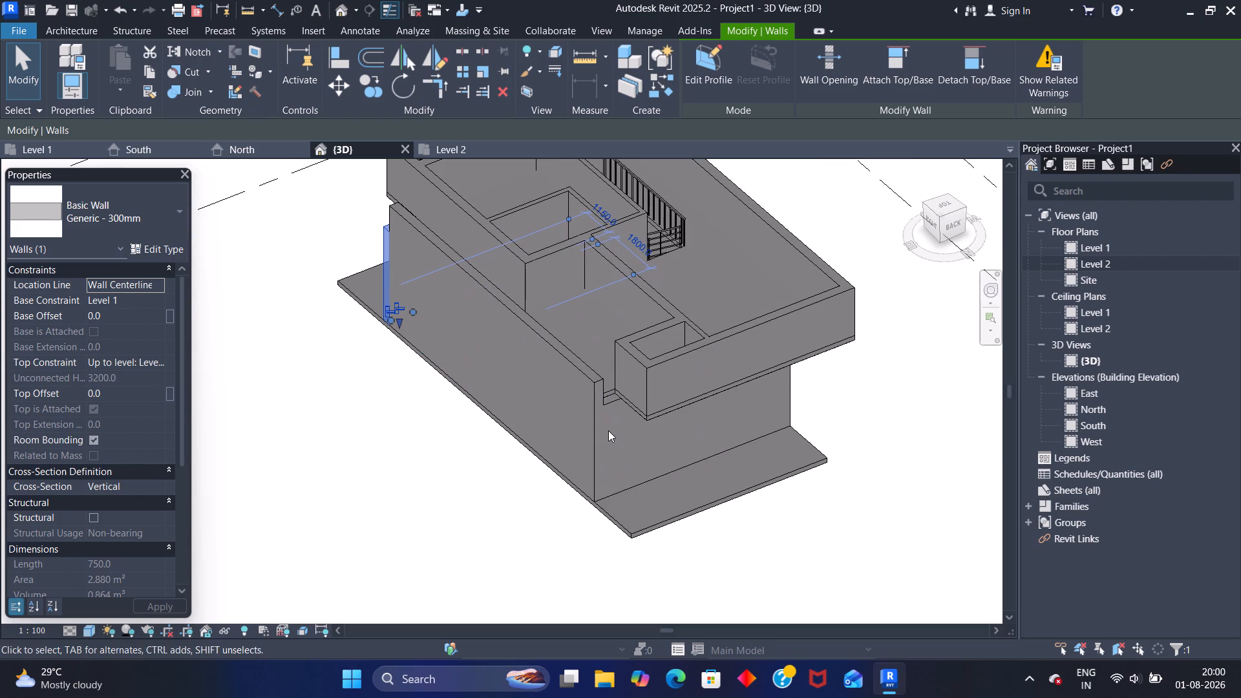
left_click(607, 410)
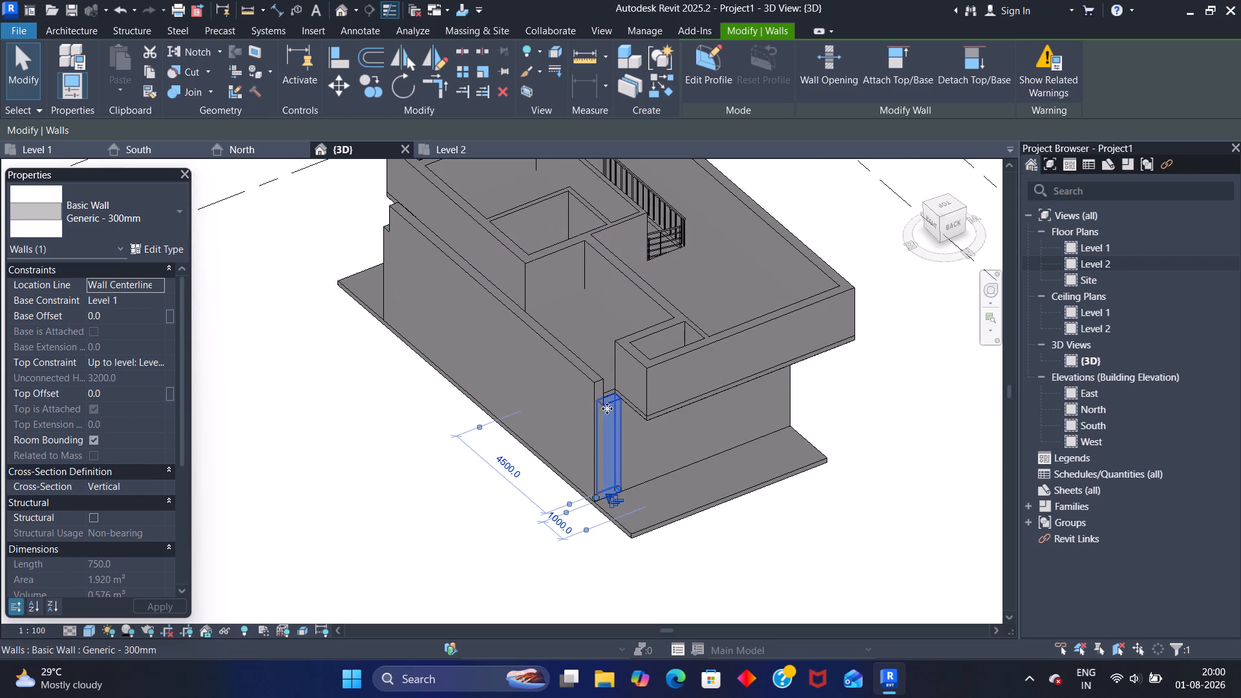
left_click(384, 229, "ctrl")
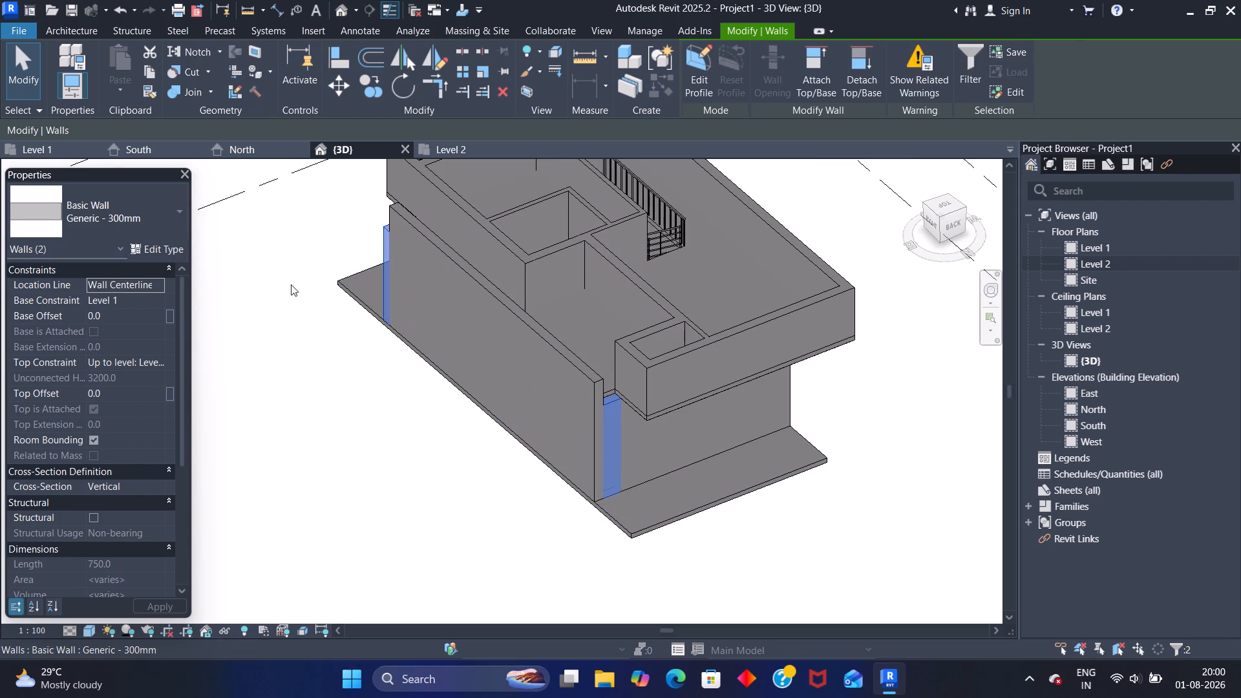
left_click(135, 390)
type("900")
key("Return")
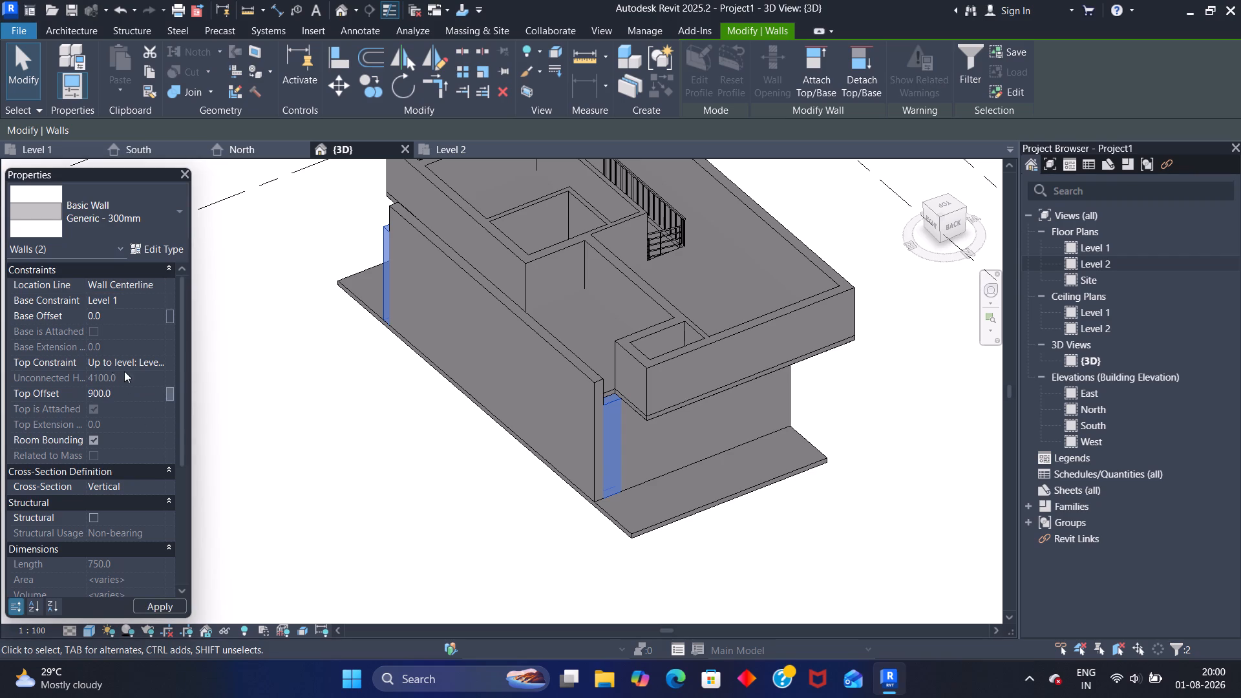
left_click(220, 456)
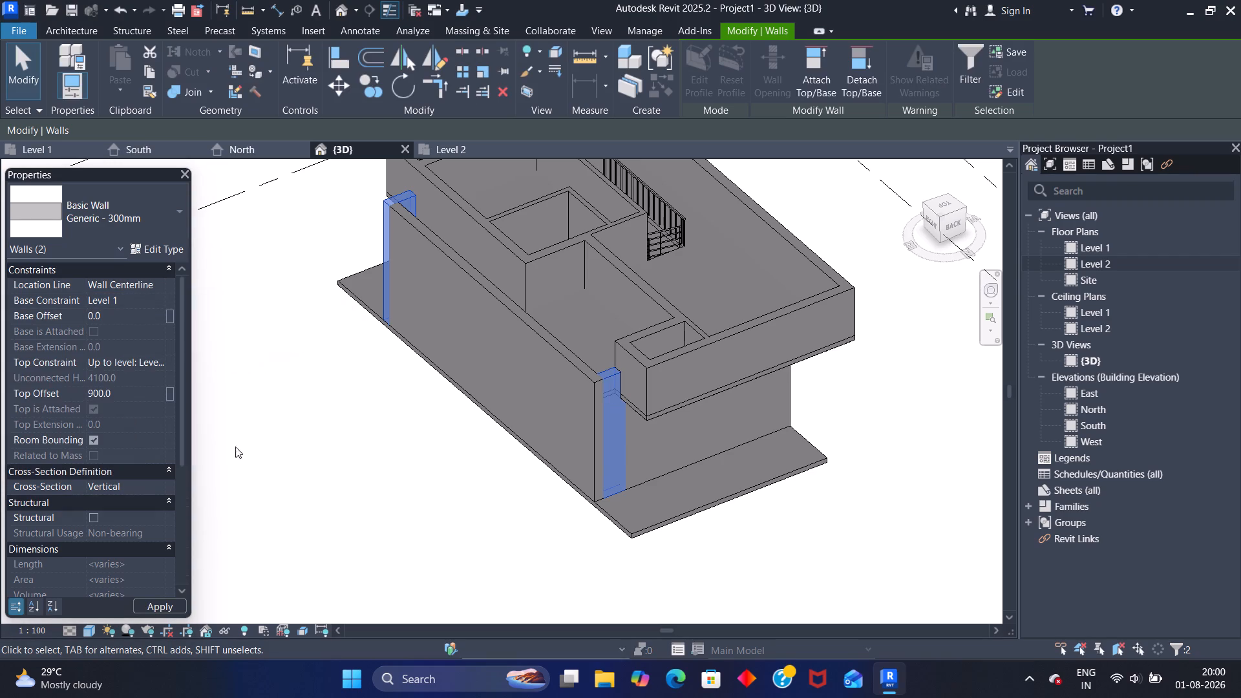
scroll(297, 366, "down", 1)
left_click(296, 364)
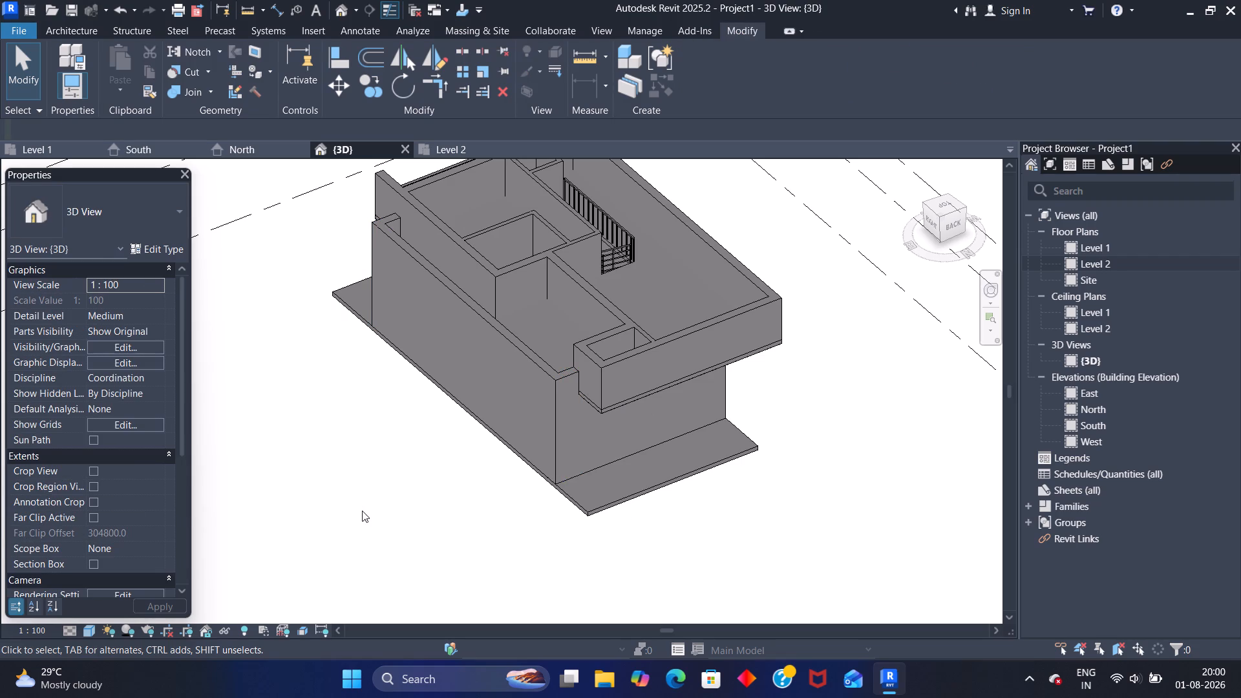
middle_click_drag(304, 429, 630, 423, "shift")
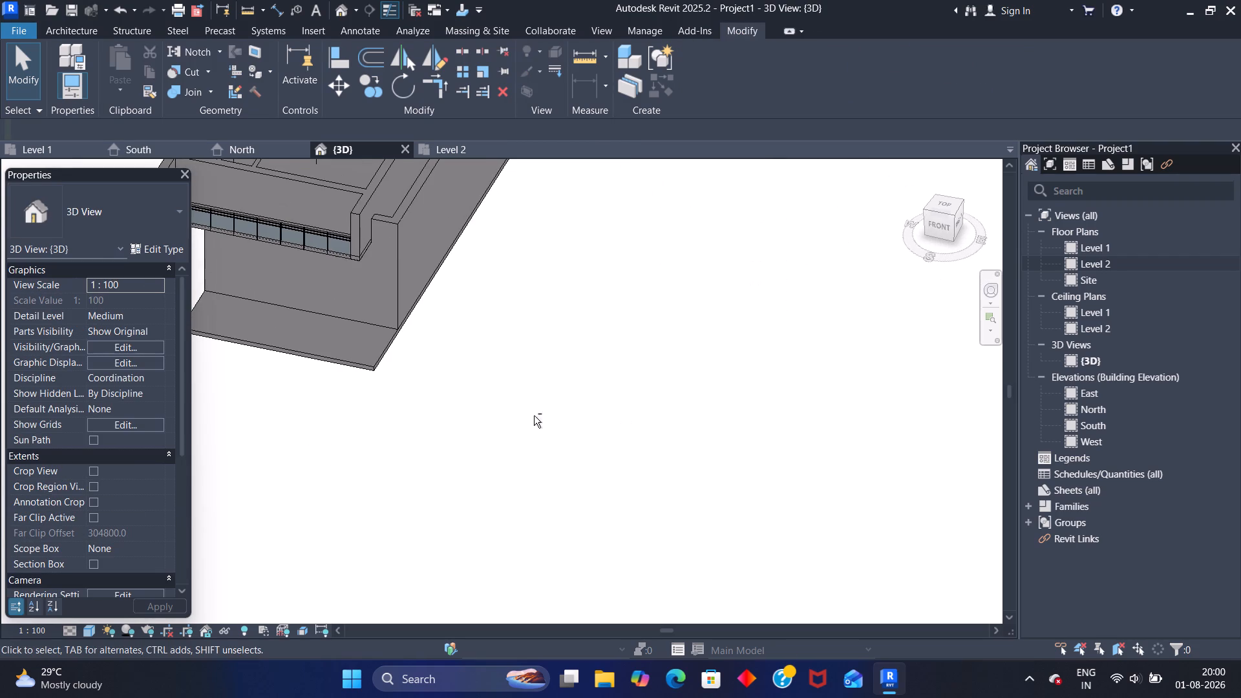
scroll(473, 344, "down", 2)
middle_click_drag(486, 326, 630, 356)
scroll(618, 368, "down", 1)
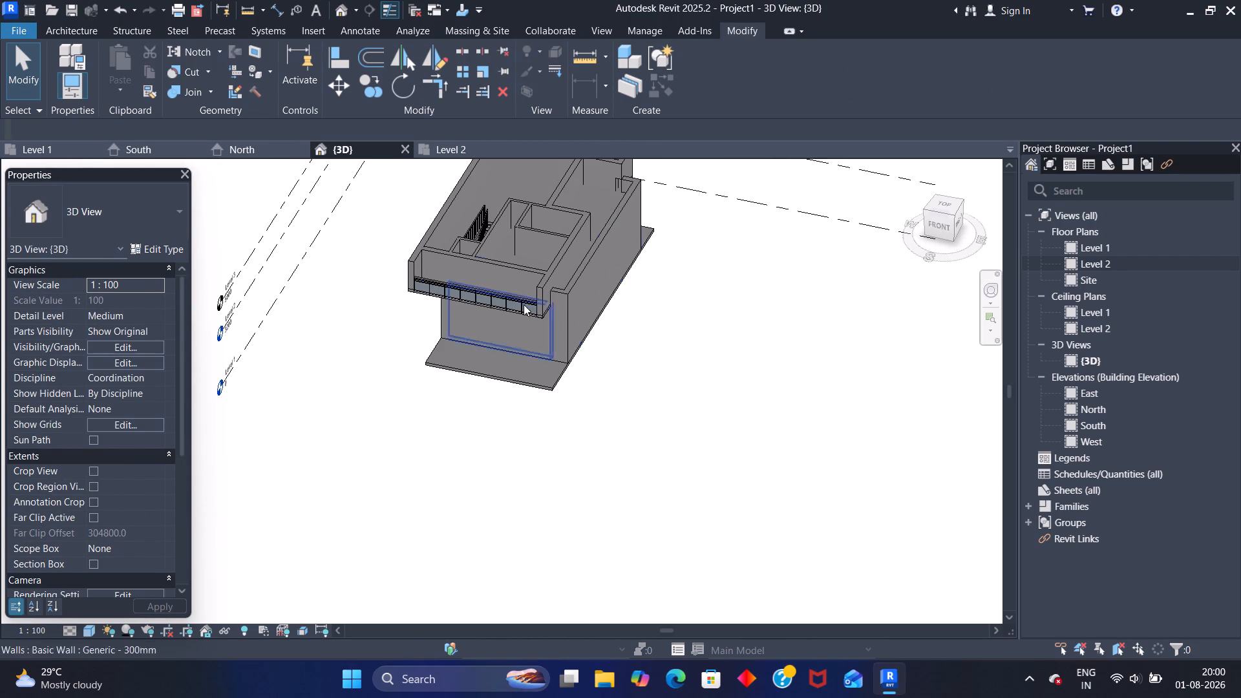
Change the Level 2 floor plan's visual style from Wireframe to one that displays filled material surfaces.
left_click(453, 147)
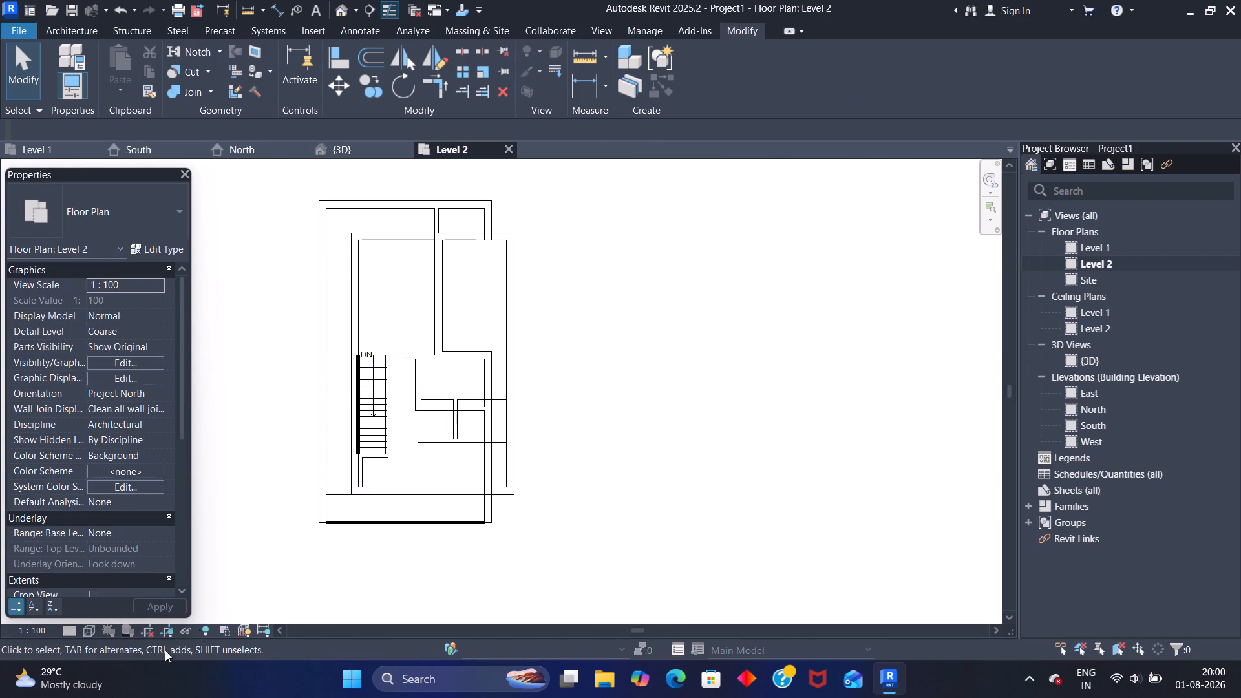
left_click(84, 631)
left_click(102, 615)
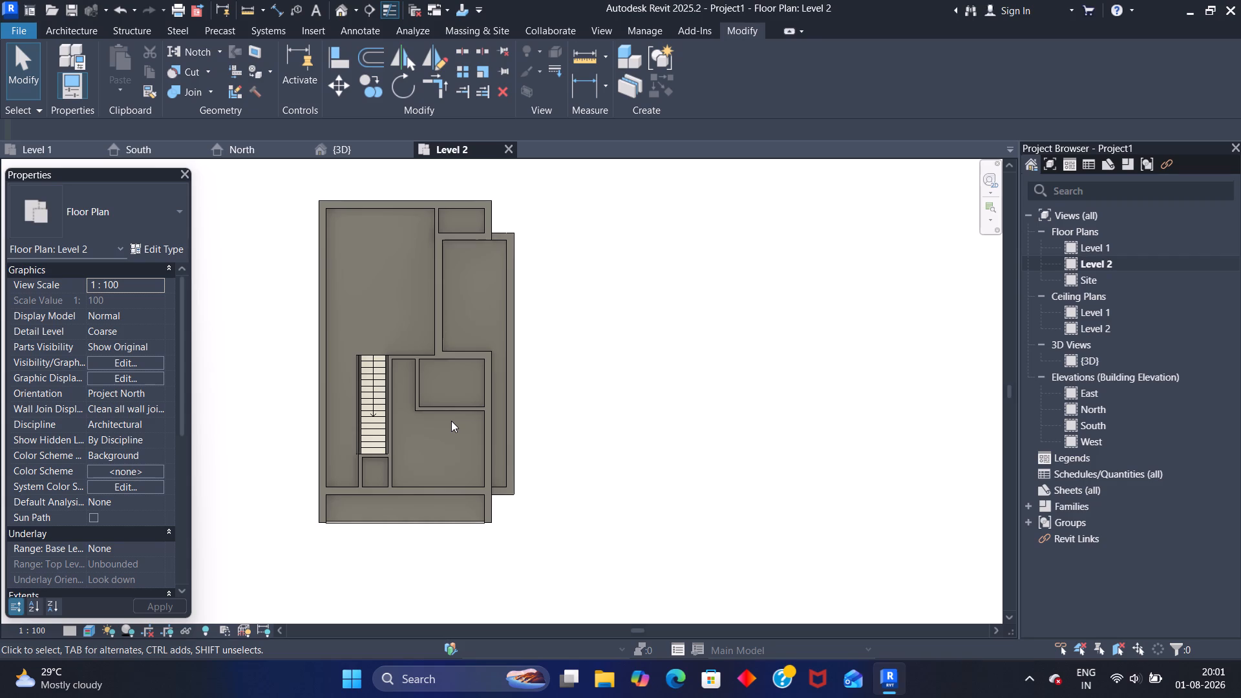
Set the underlay base level of the Level 1 floor plan back to None.
left_click(32, 143)
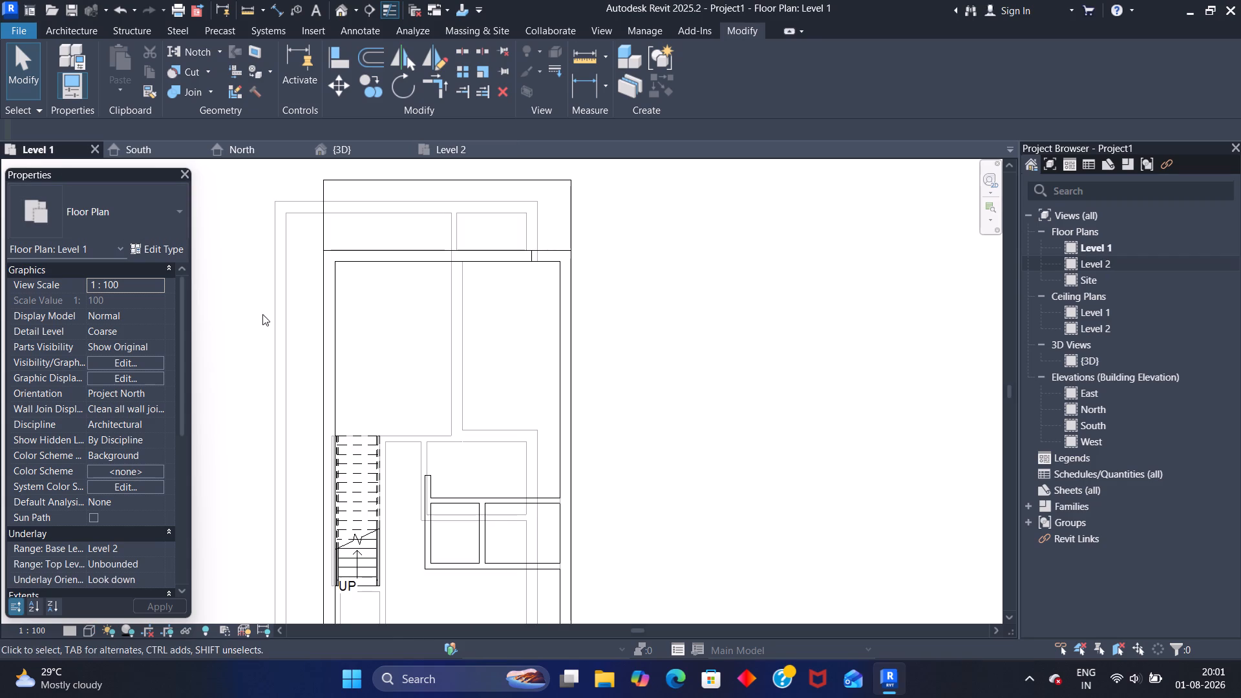
scroll(372, 350, "down", 4)
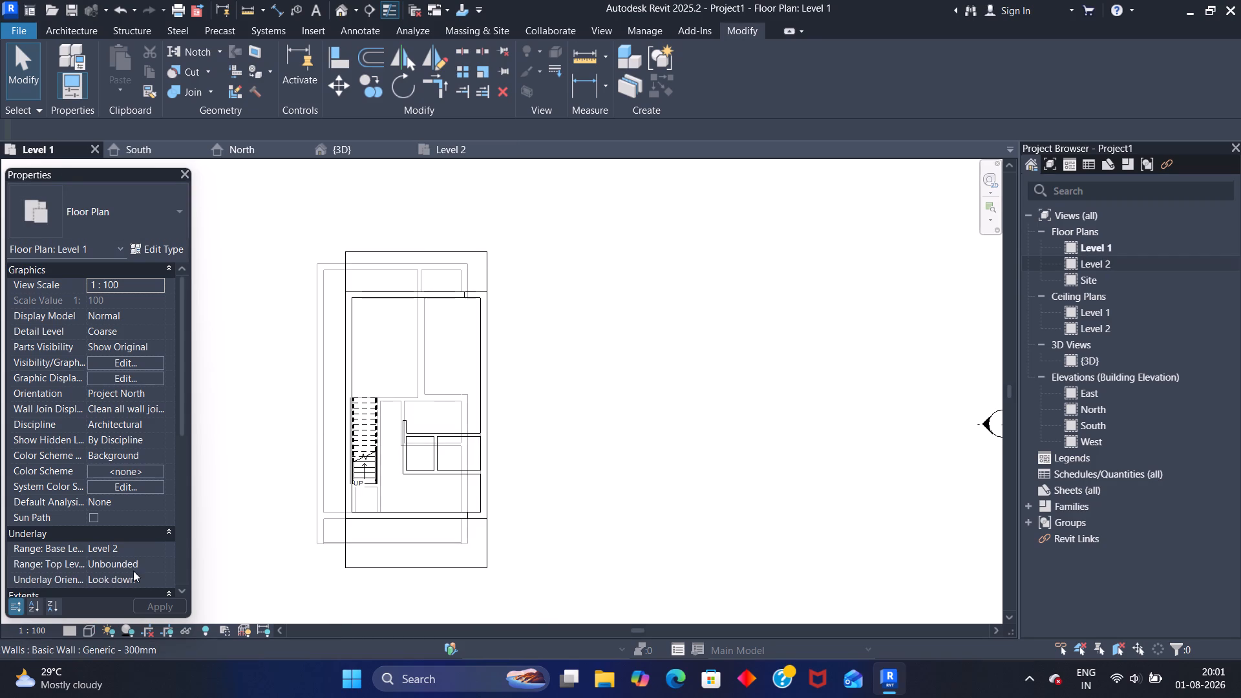
left_click(125, 546)
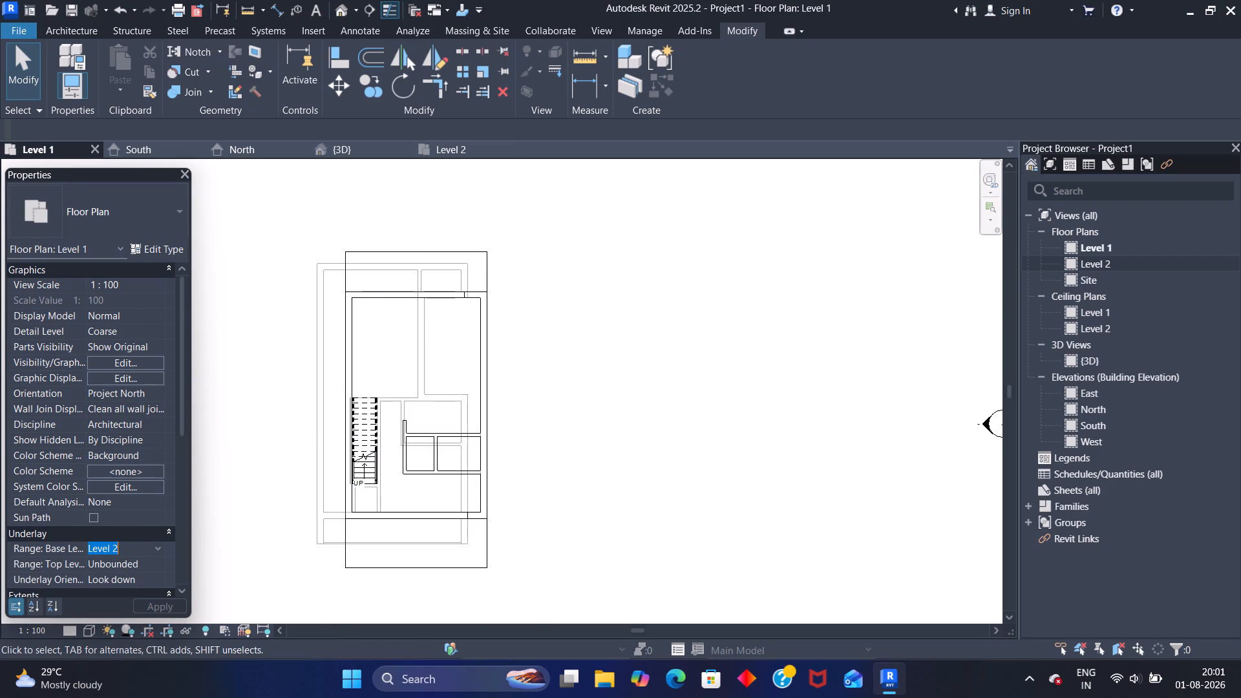
left_click(157, 548)
left_click(127, 563)
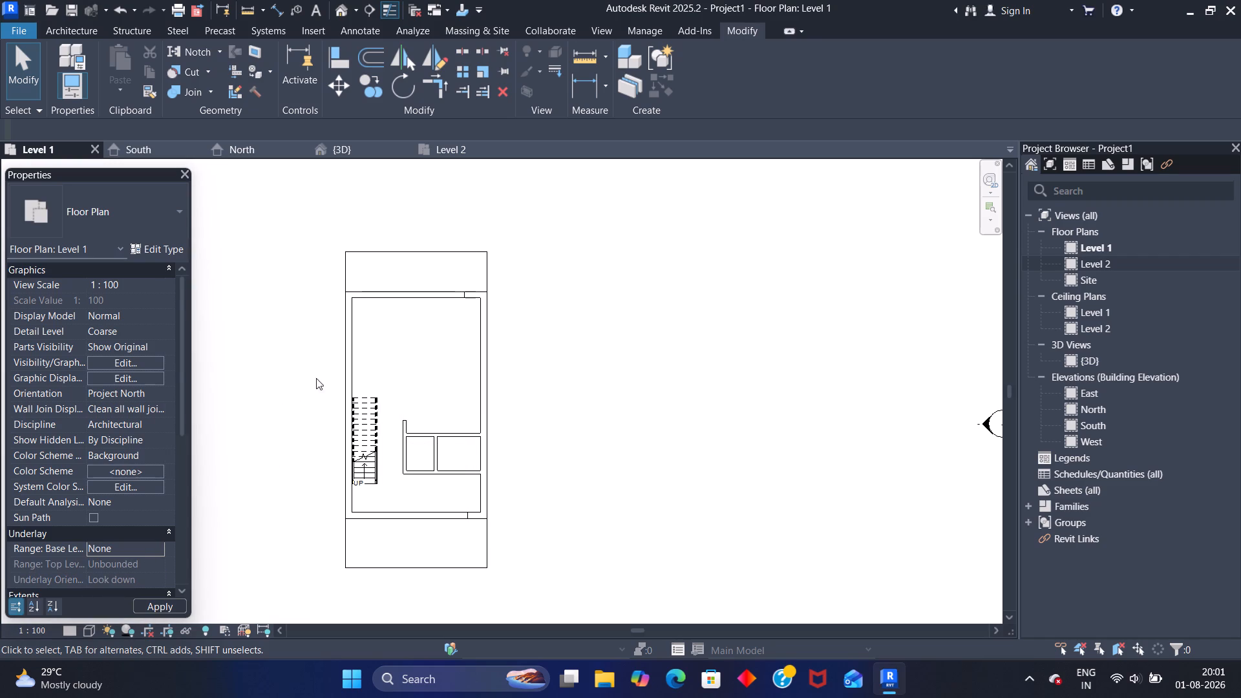
middle_click_drag(419, 357, 374, 323)
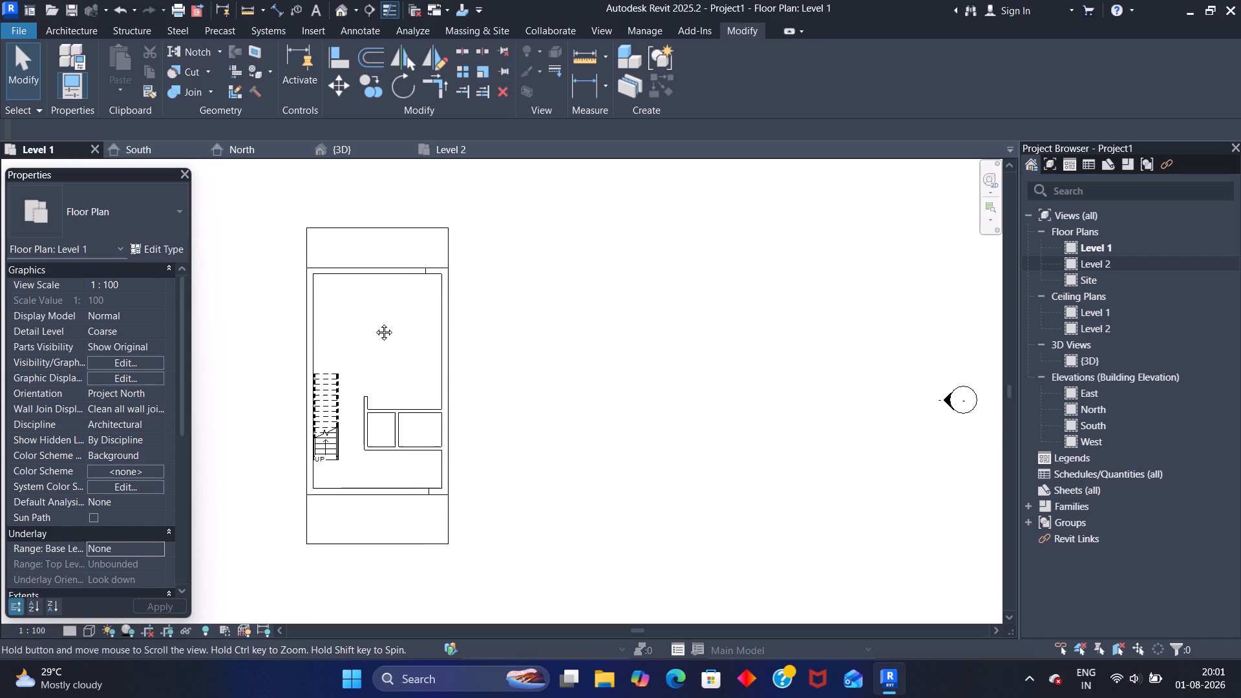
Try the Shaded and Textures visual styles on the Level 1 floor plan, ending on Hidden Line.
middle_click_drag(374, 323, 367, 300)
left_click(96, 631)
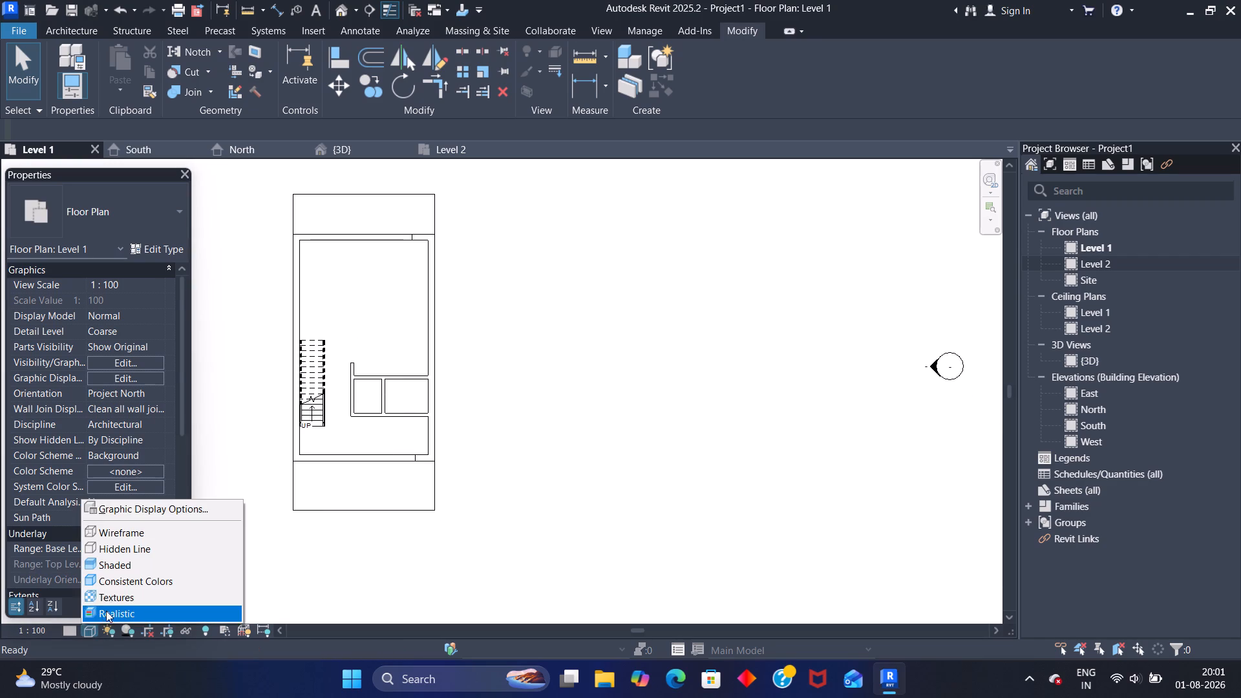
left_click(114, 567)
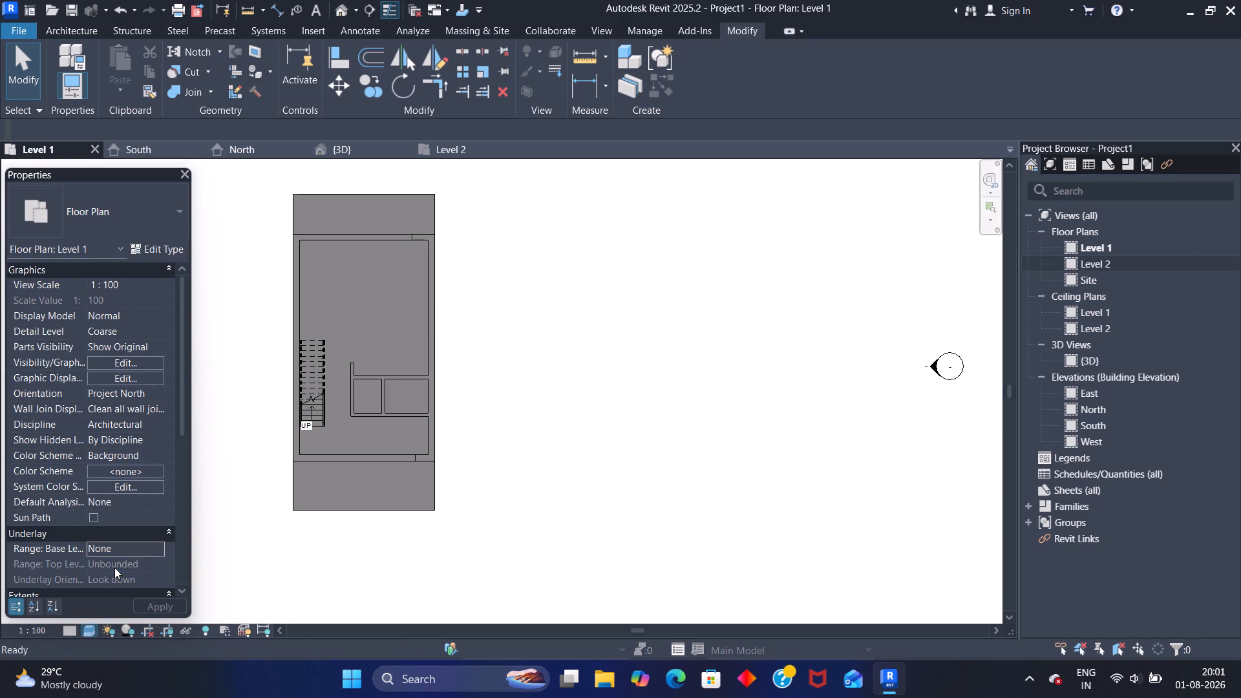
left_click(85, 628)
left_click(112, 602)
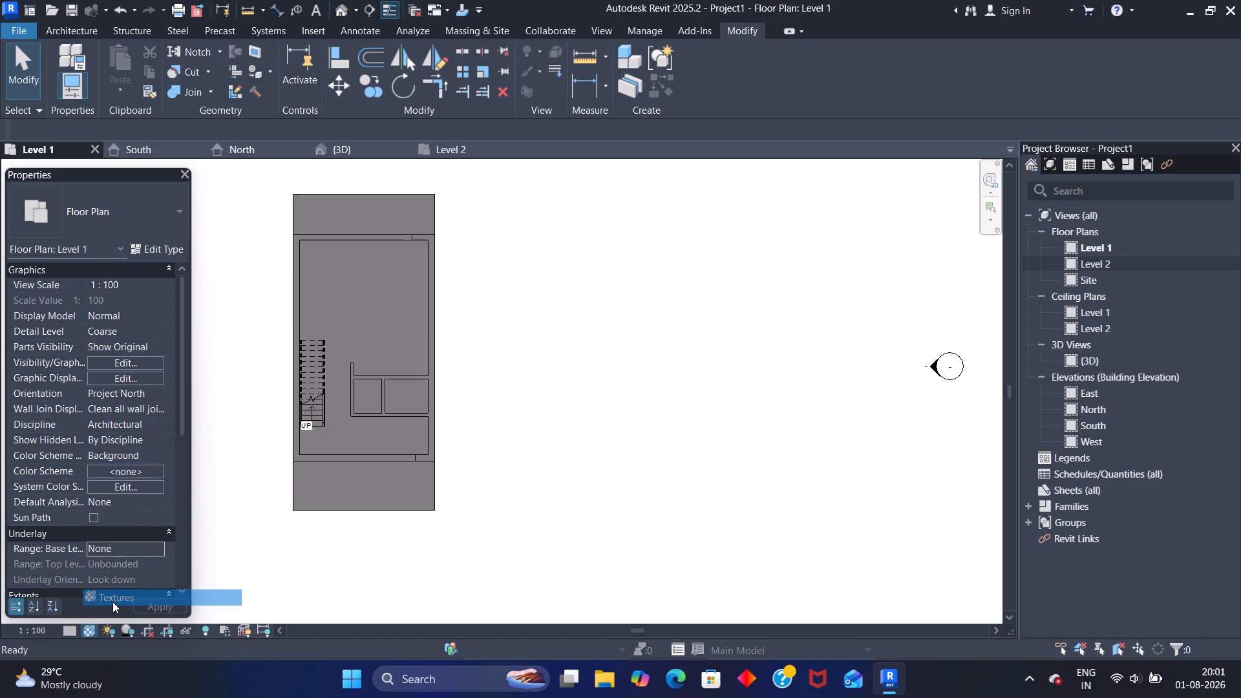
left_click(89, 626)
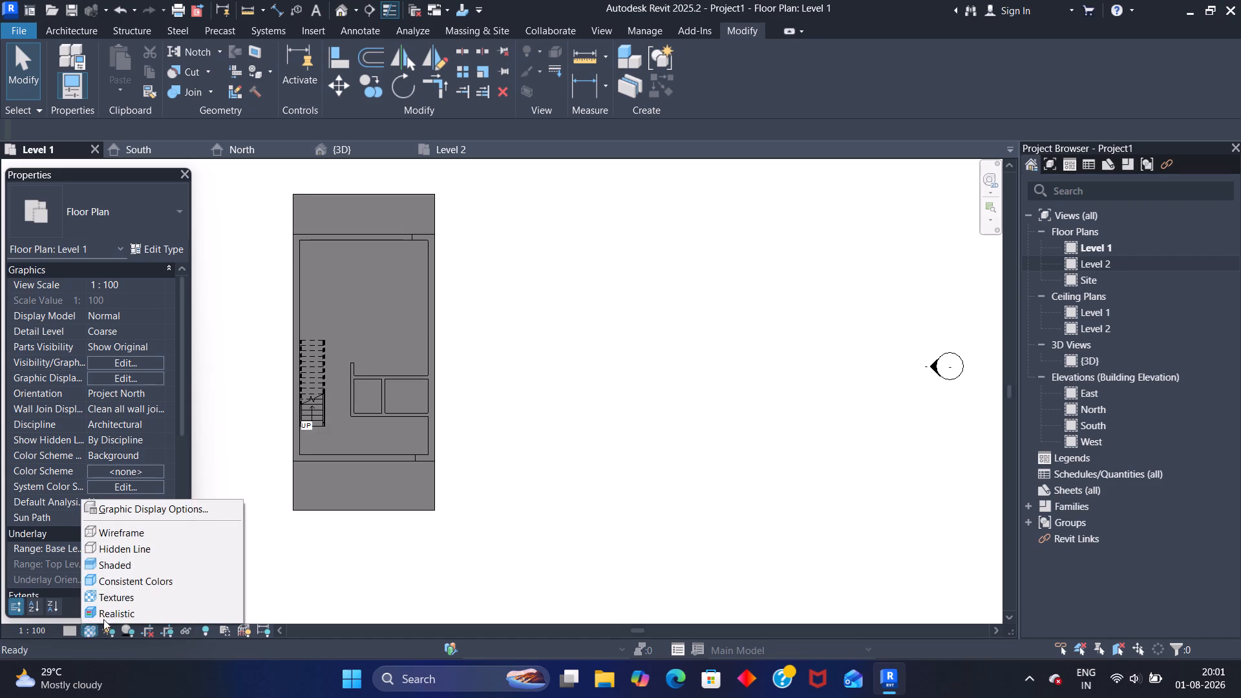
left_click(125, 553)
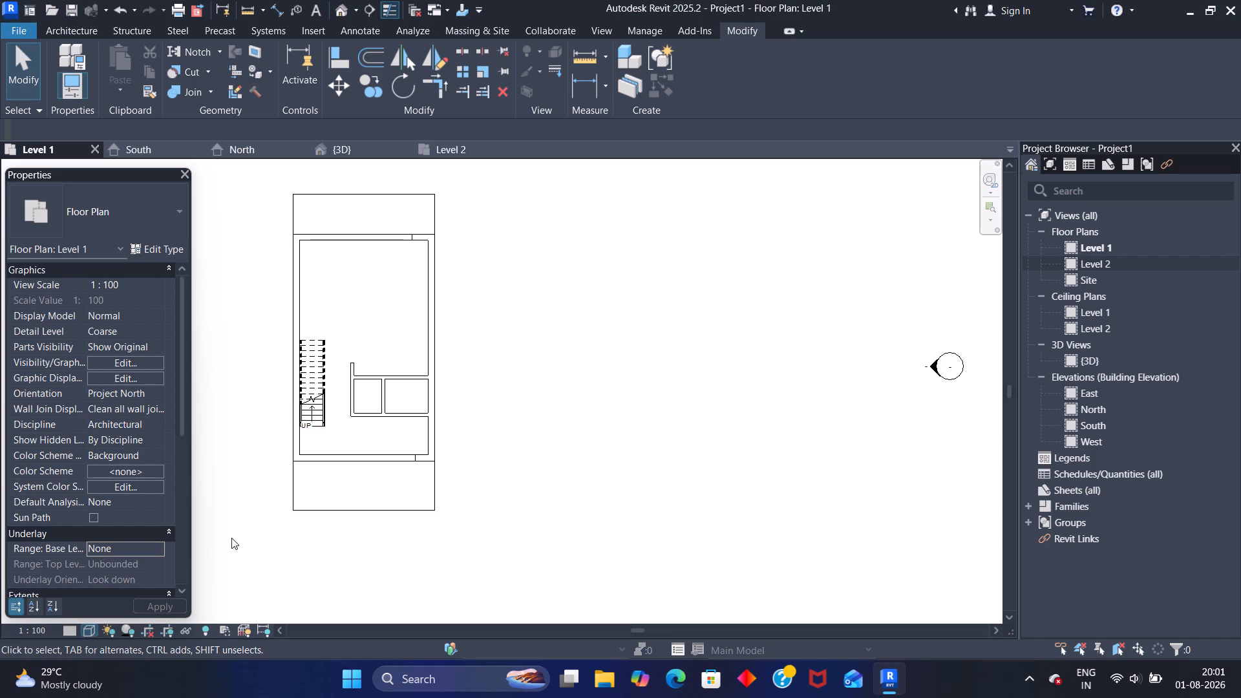
Place an M_Single-Flush 0915 x 2134mm door in the long front Level 1 wall, swinging inward, 5 from the wall split.
left_click(54, 28)
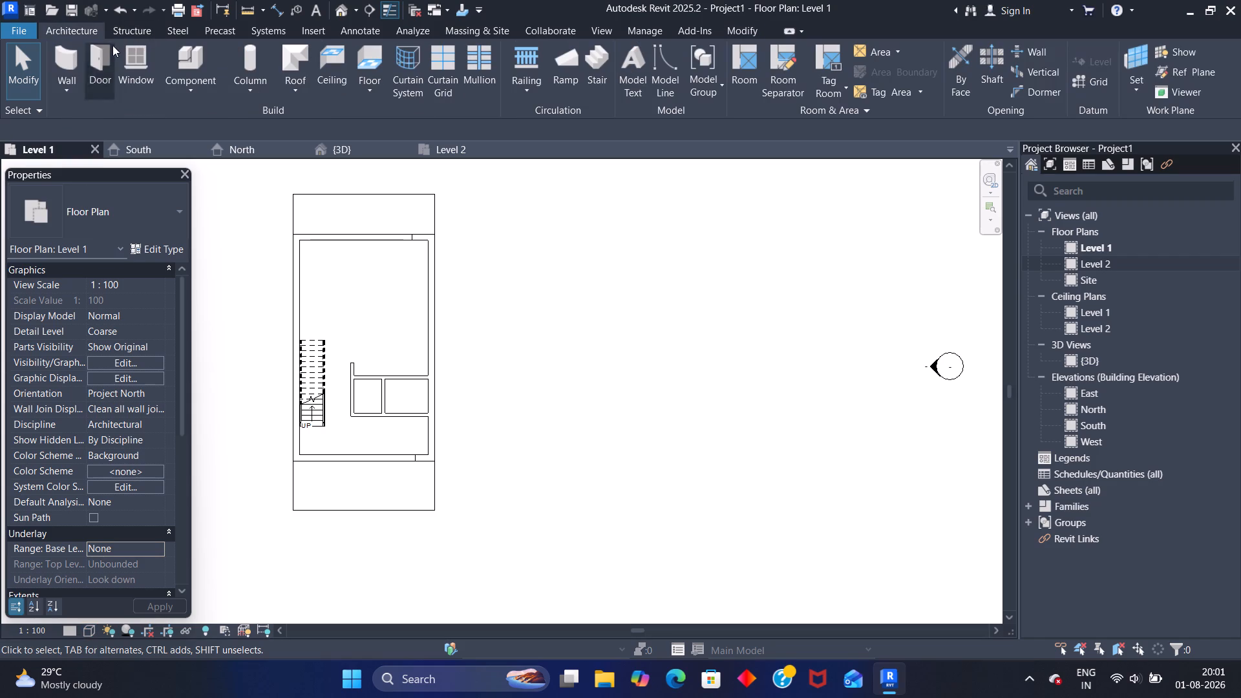
left_click(97, 59)
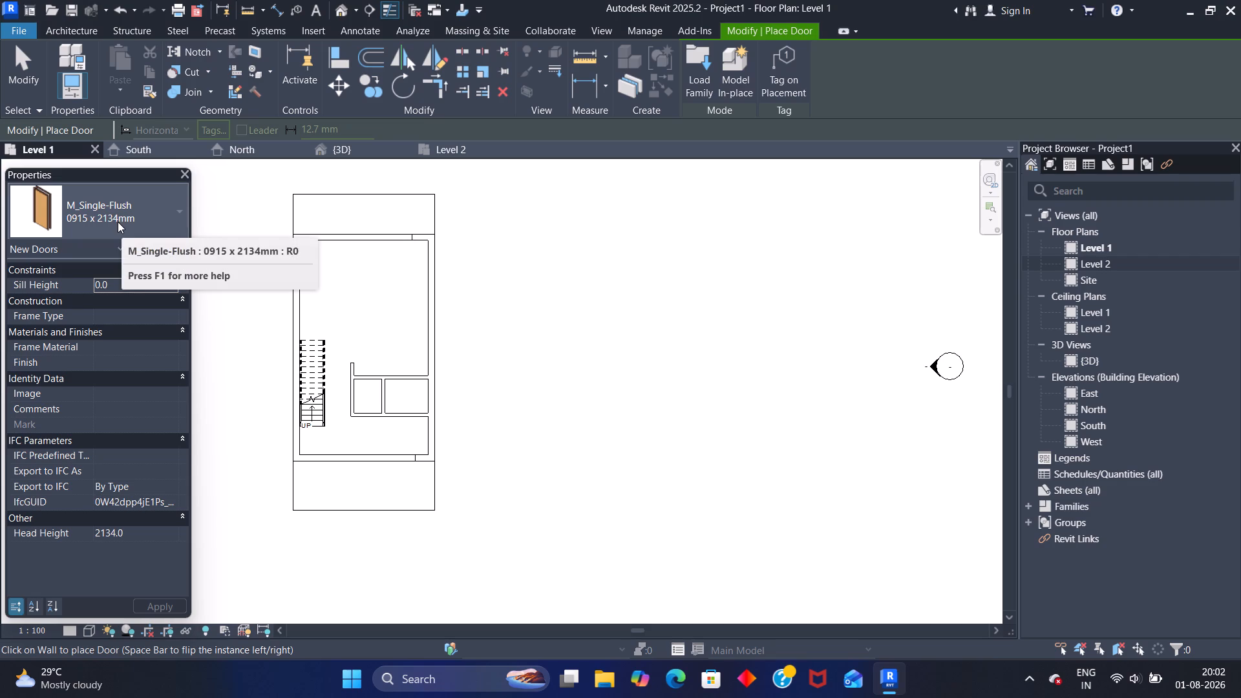
left_click(177, 216)
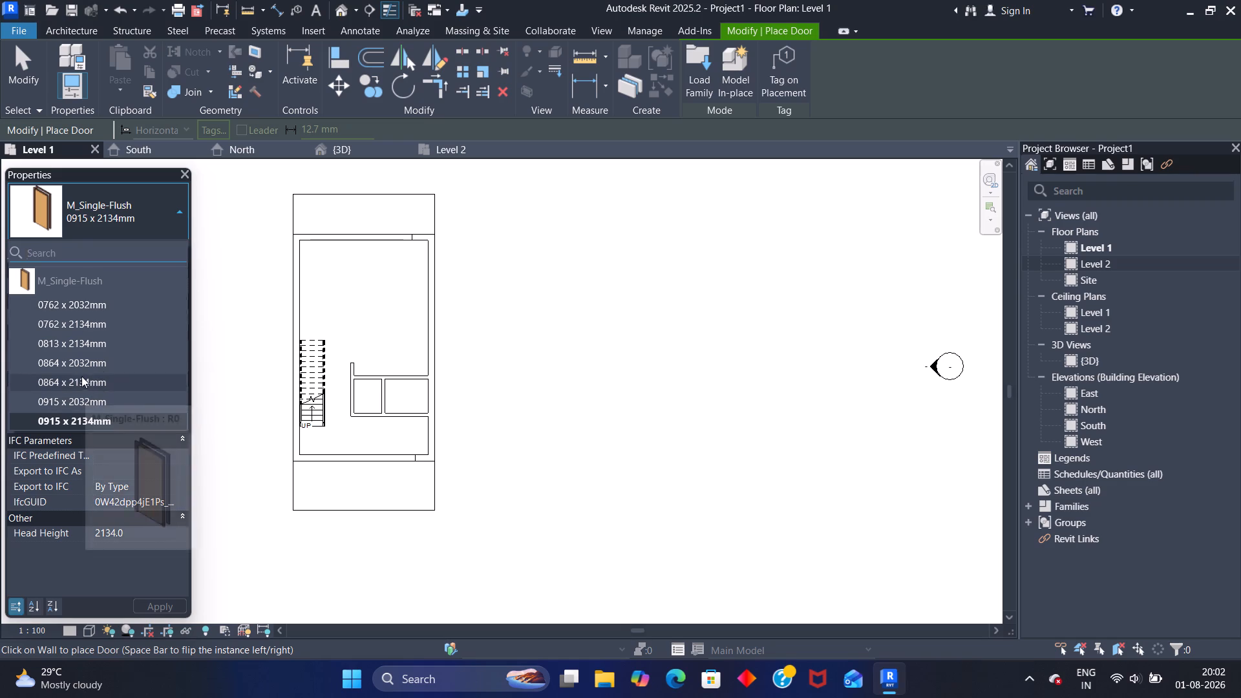
scroll(83, 363, "down", 6)
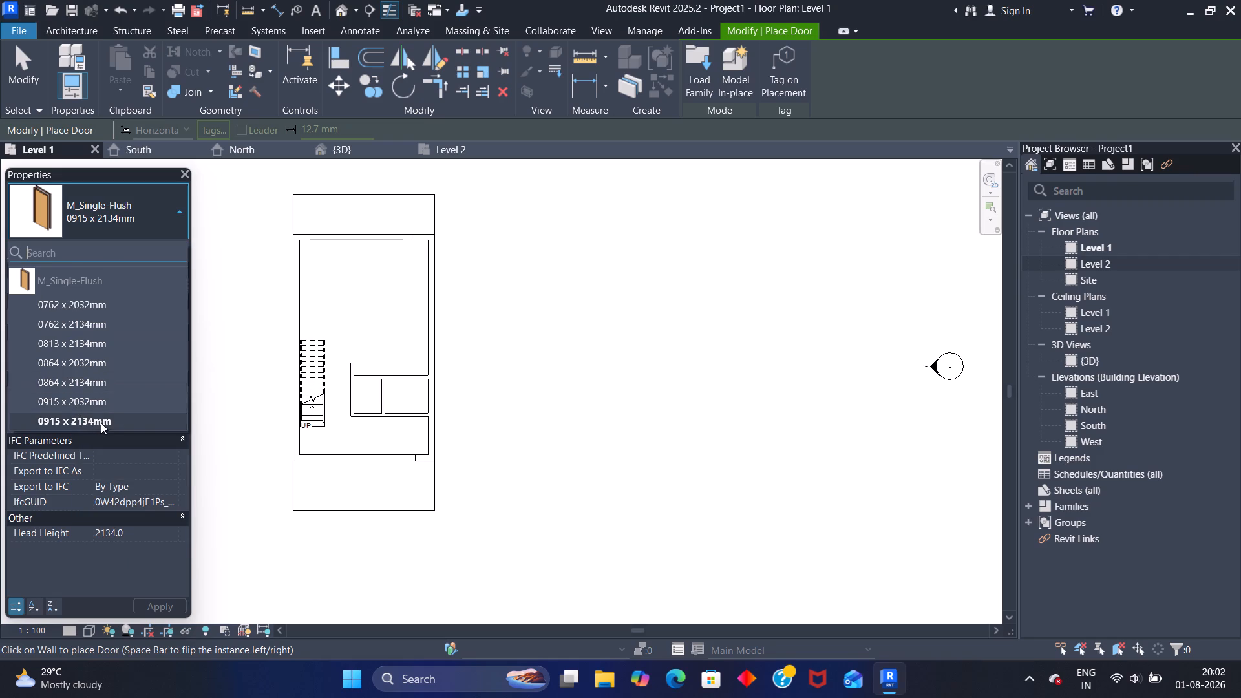
scroll(122, 374, "up", 7)
scroll(117, 352, "down", 15)
scroll(186, 413, "down", 1)
scroll(153, 405, "up", 3)
left_click(146, 419)
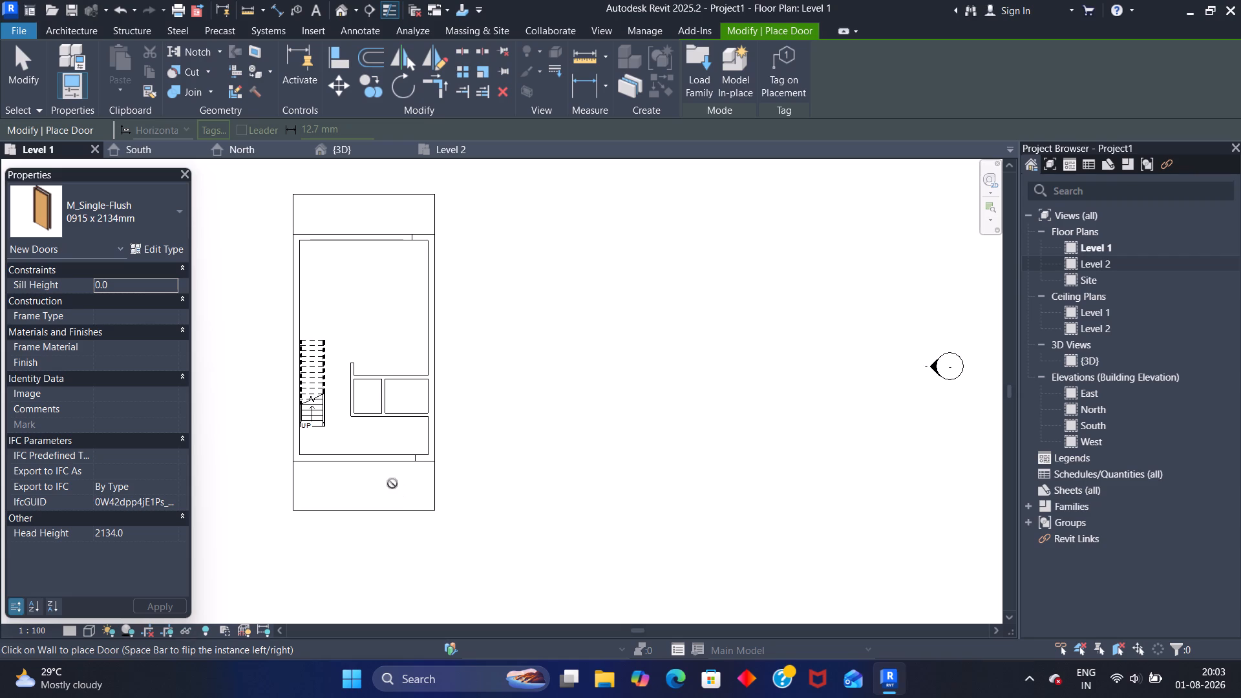
scroll(406, 465, "up", 1)
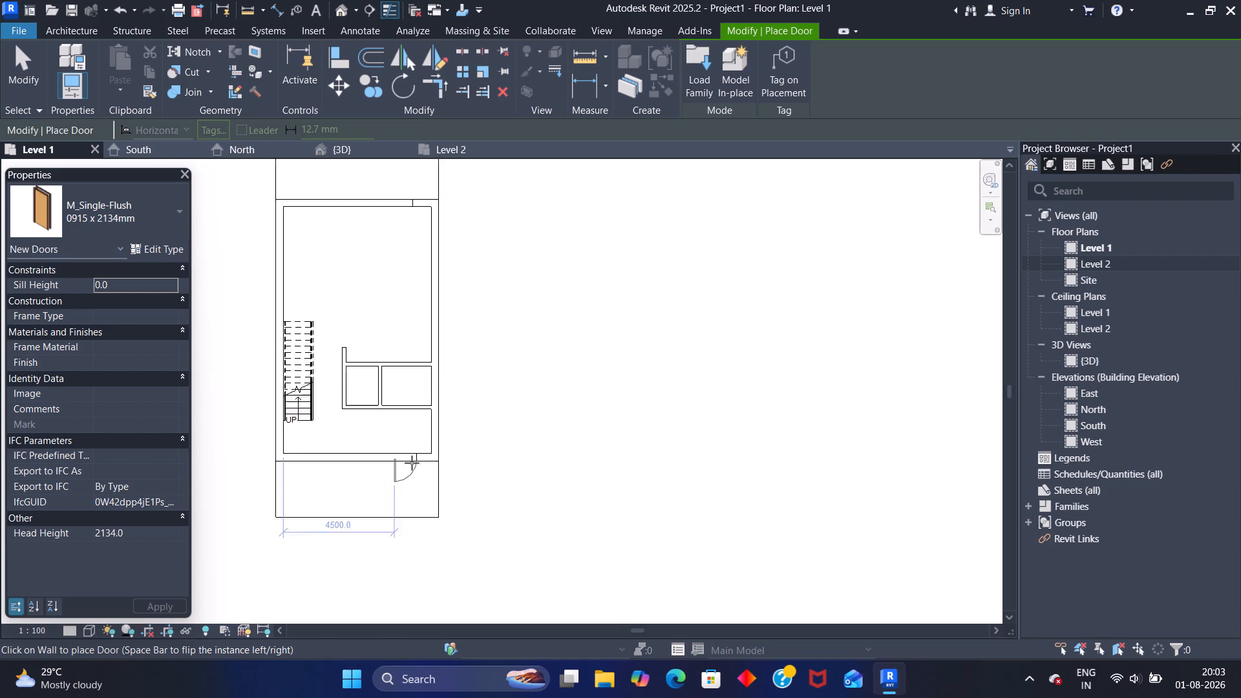
scroll(412, 463, "up", 9)
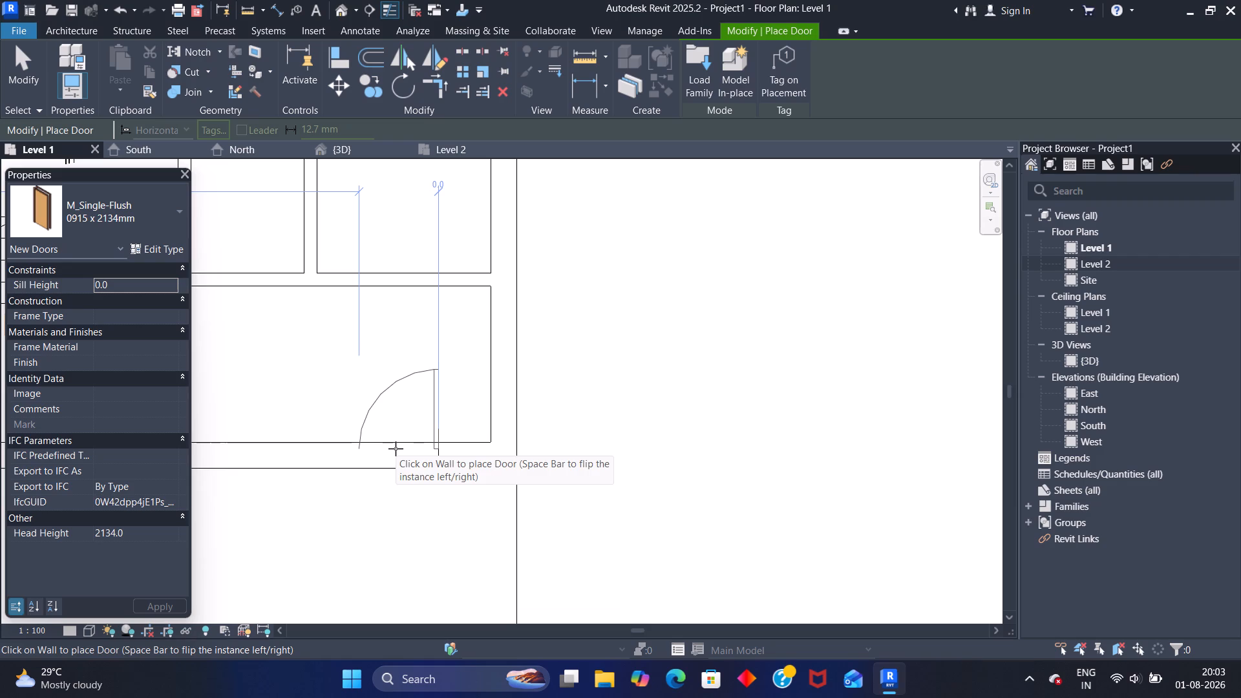
left_click(361, 154)
scroll(482, 322, "up", 4)
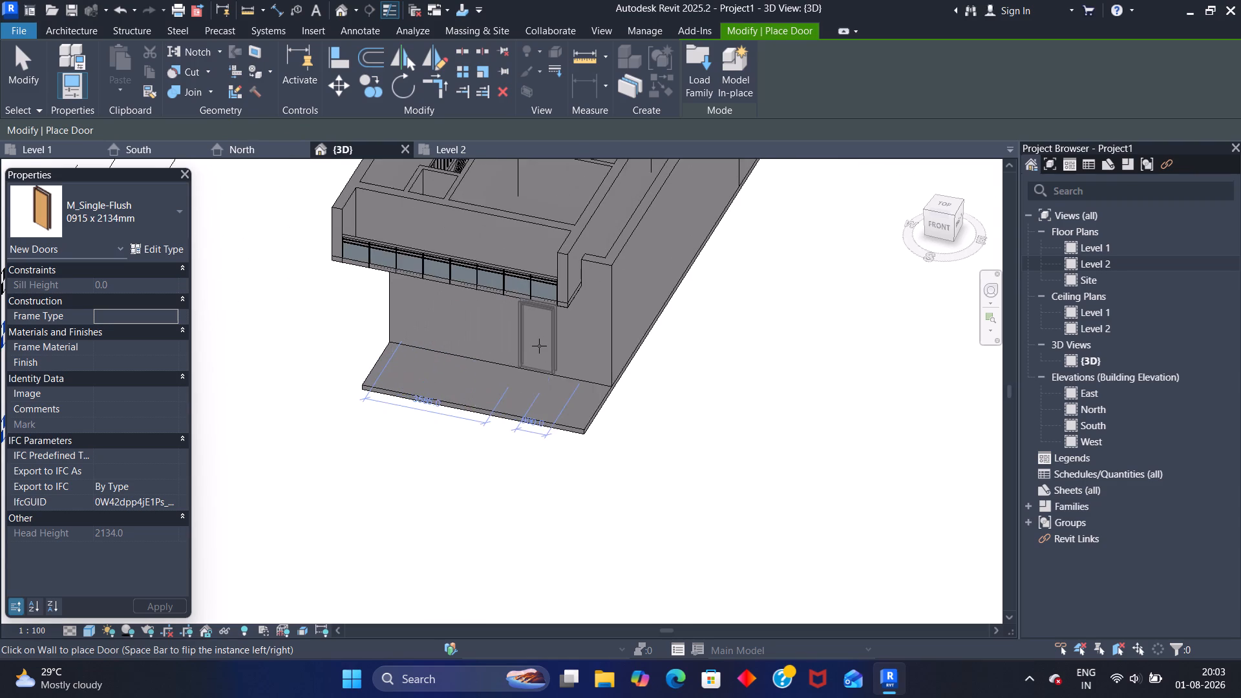
scroll(539, 346, "up", 4)
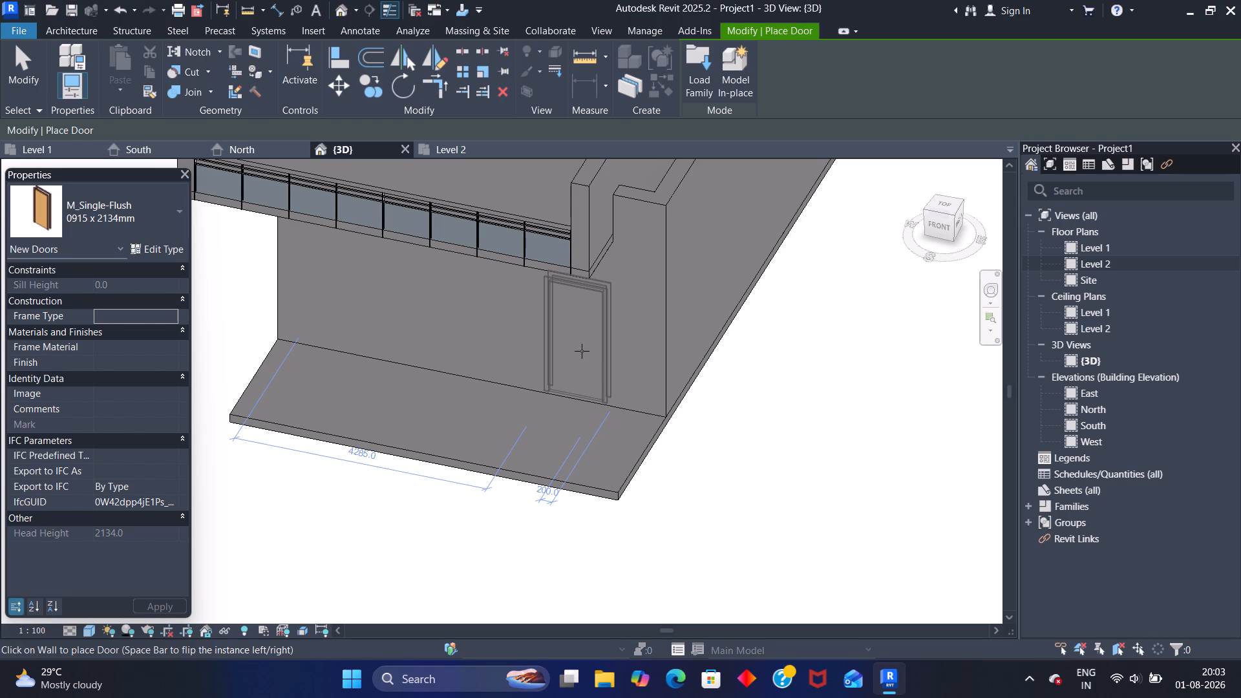
scroll(582, 351, "down", 1)
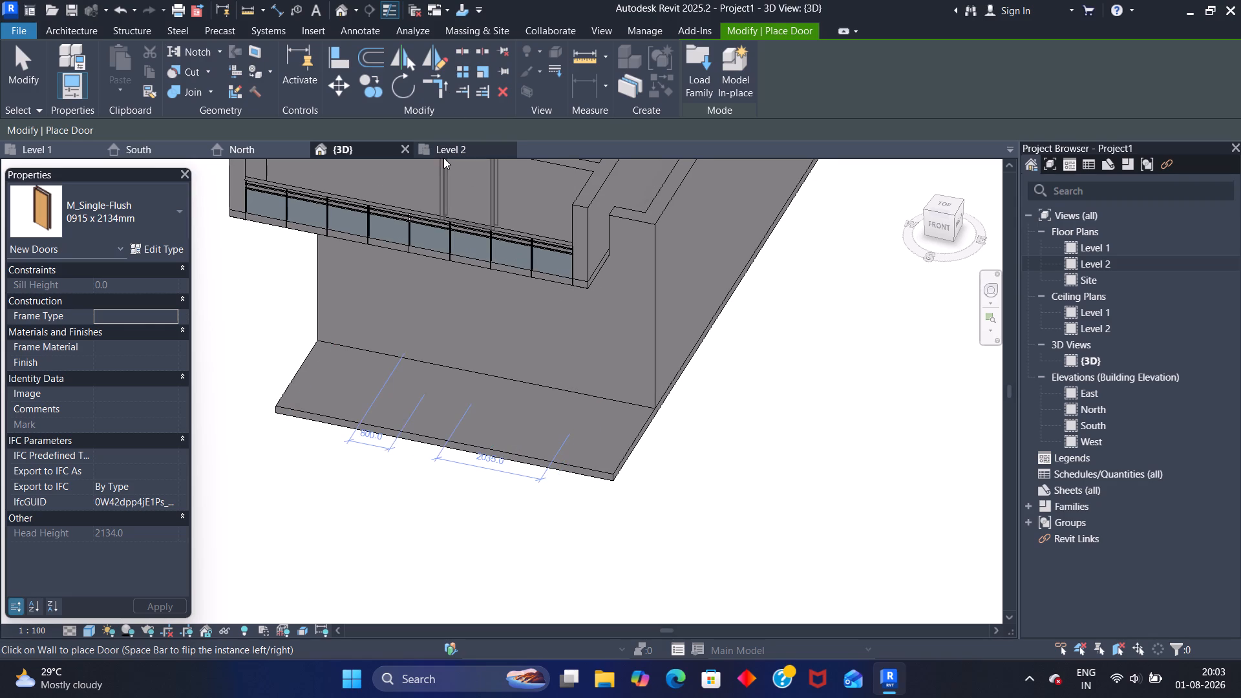
left_click(65, 149)
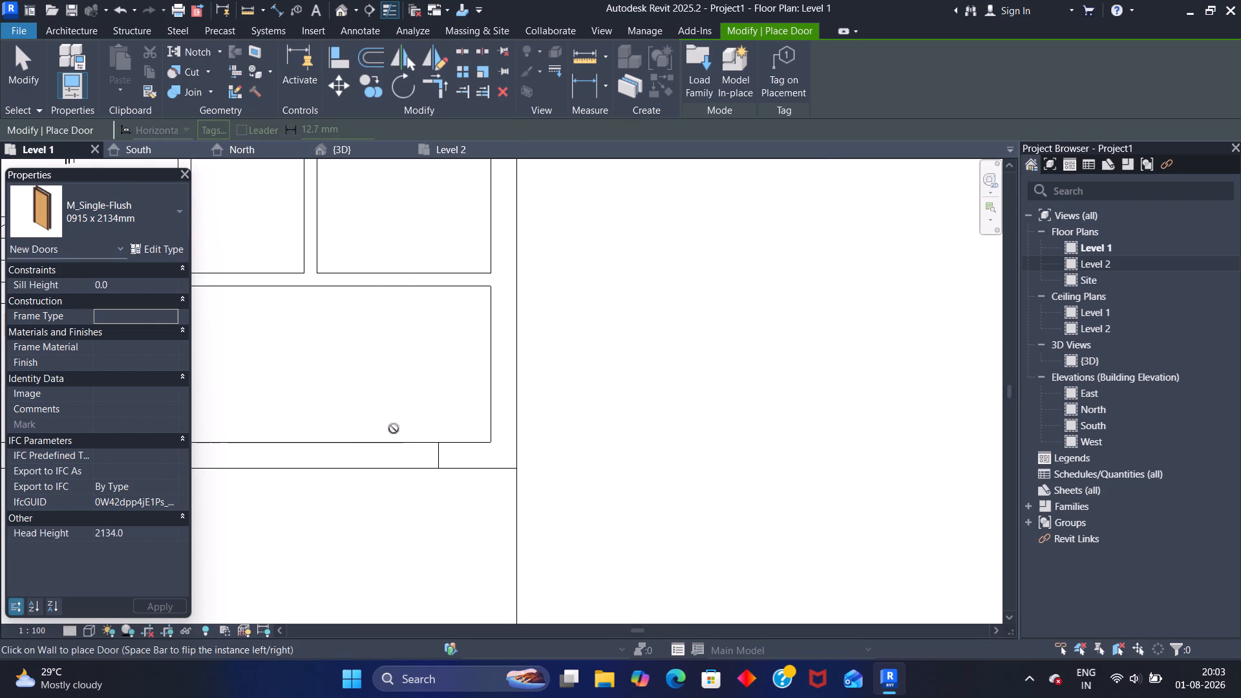
scroll(408, 430, "up", 6)
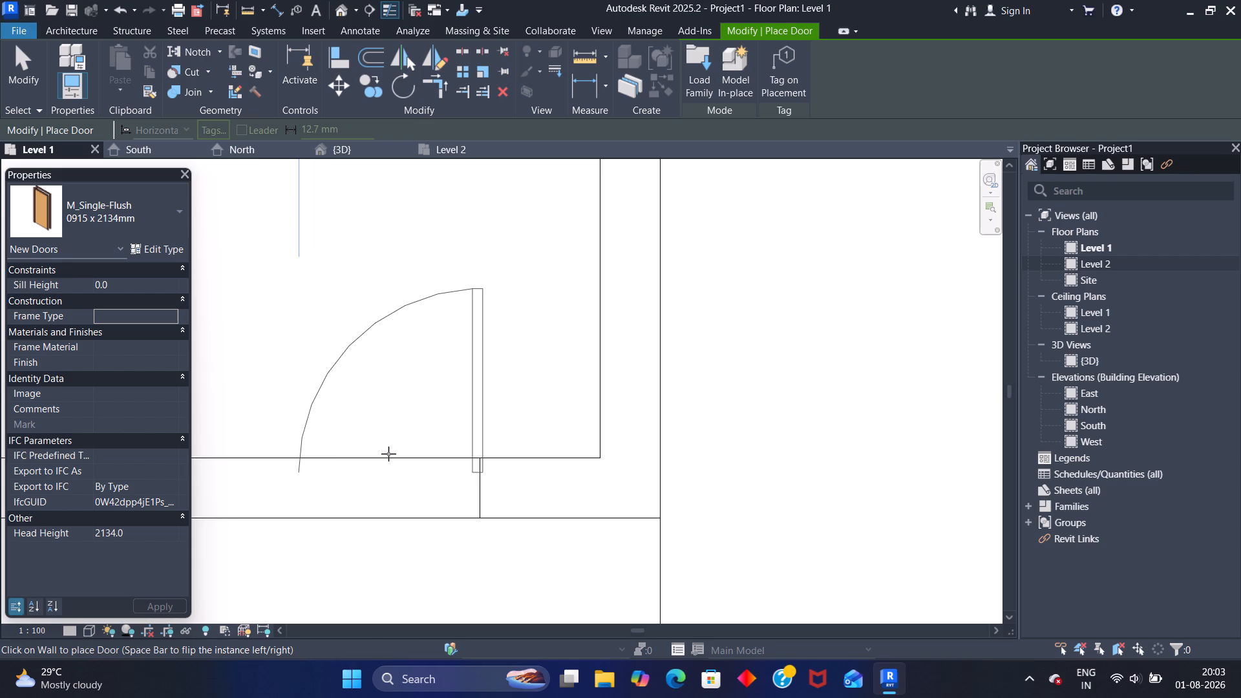
left_click(388, 454)
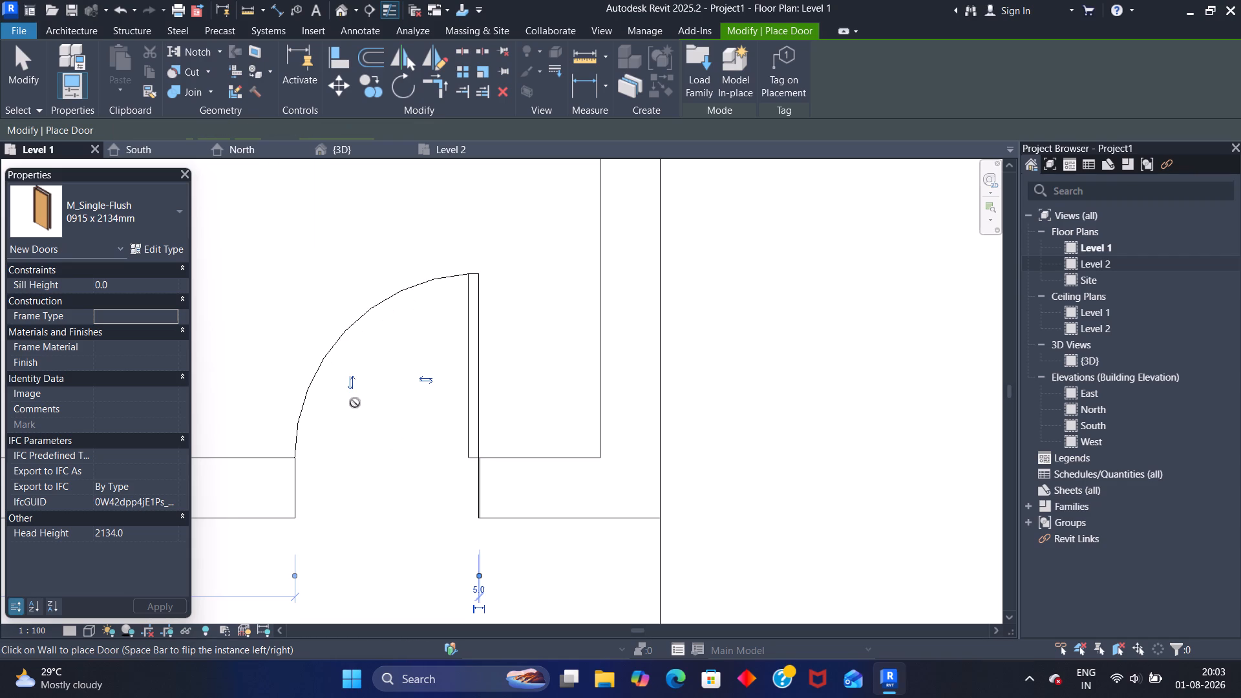
key("Escape")
key("Escape")
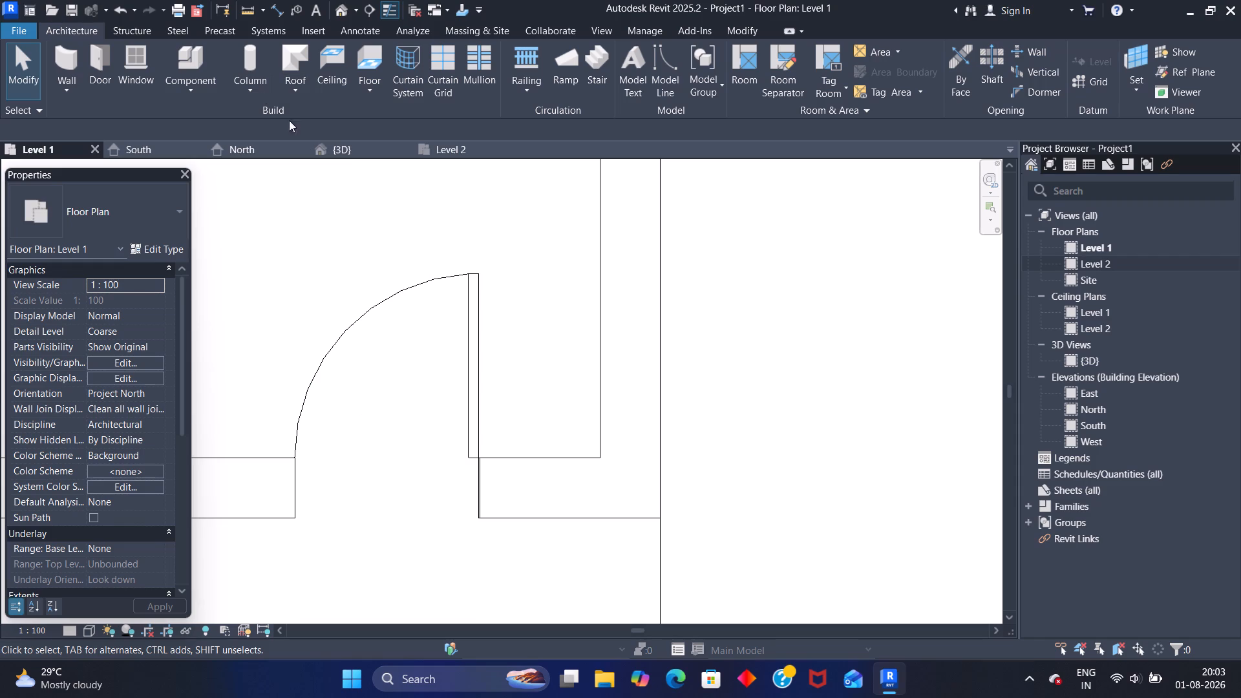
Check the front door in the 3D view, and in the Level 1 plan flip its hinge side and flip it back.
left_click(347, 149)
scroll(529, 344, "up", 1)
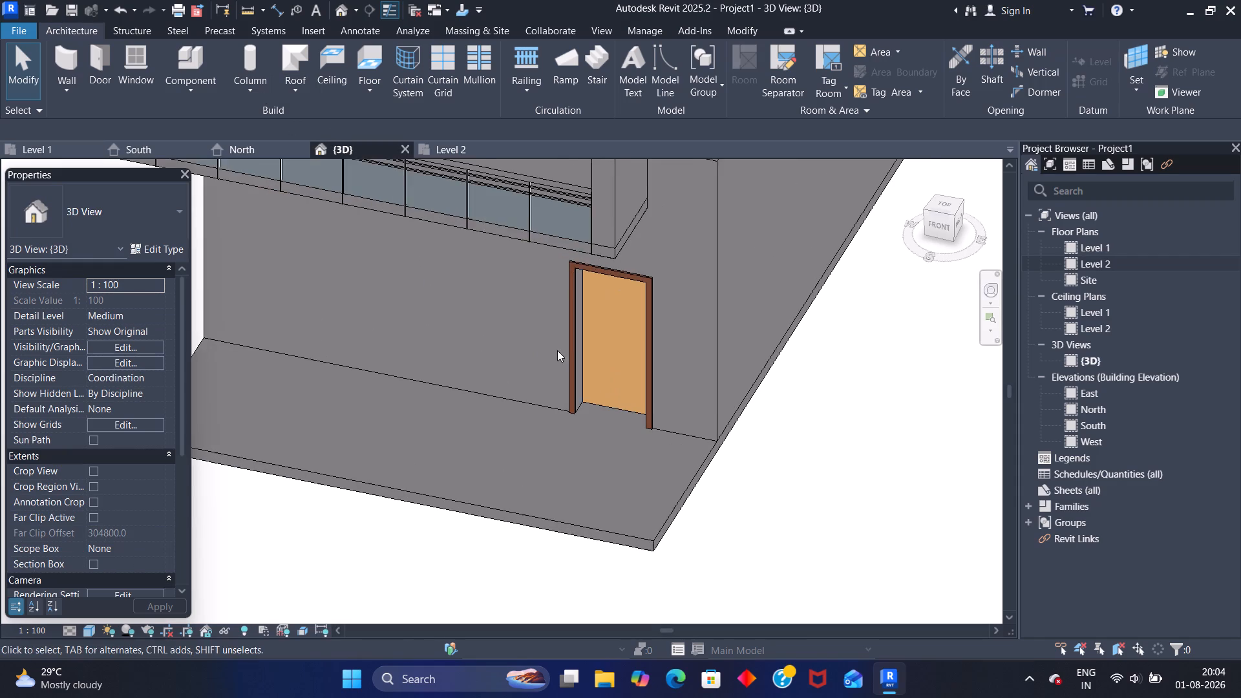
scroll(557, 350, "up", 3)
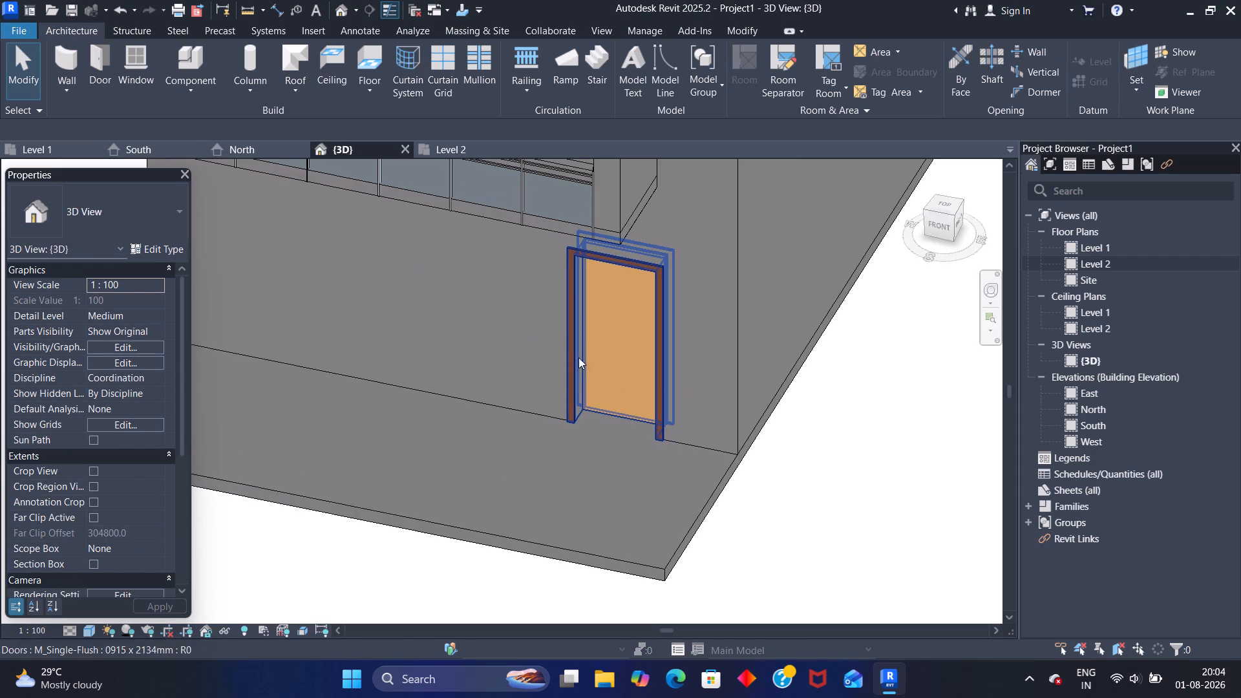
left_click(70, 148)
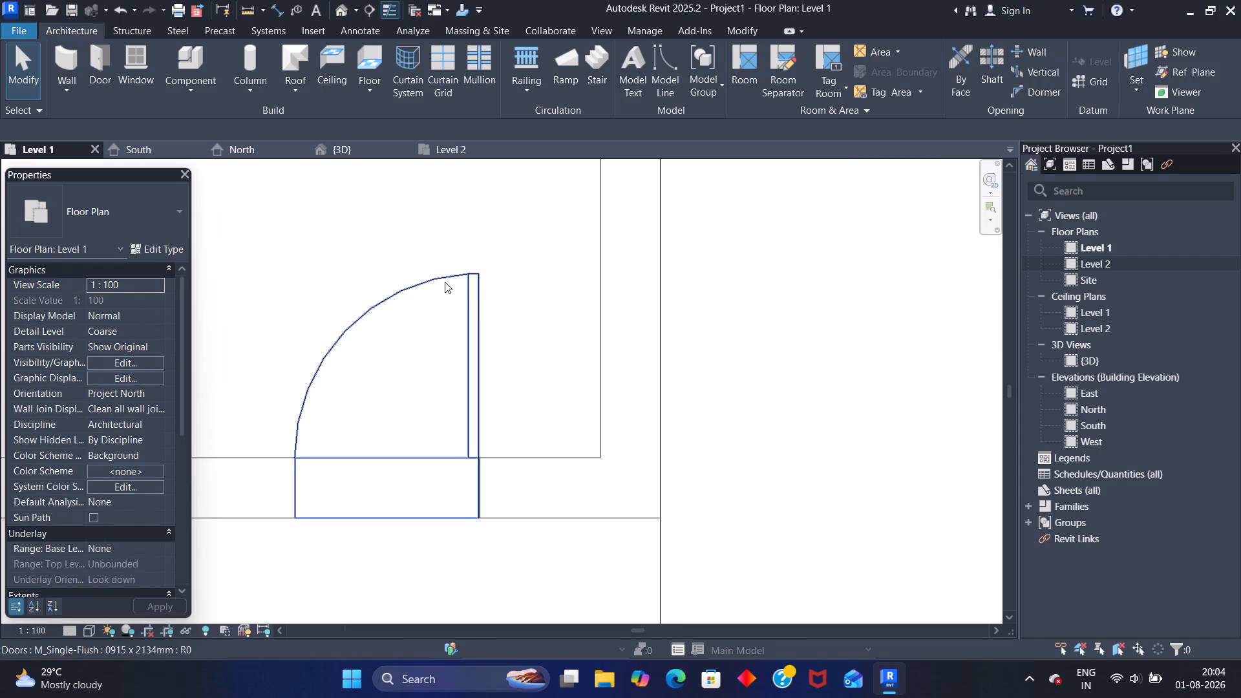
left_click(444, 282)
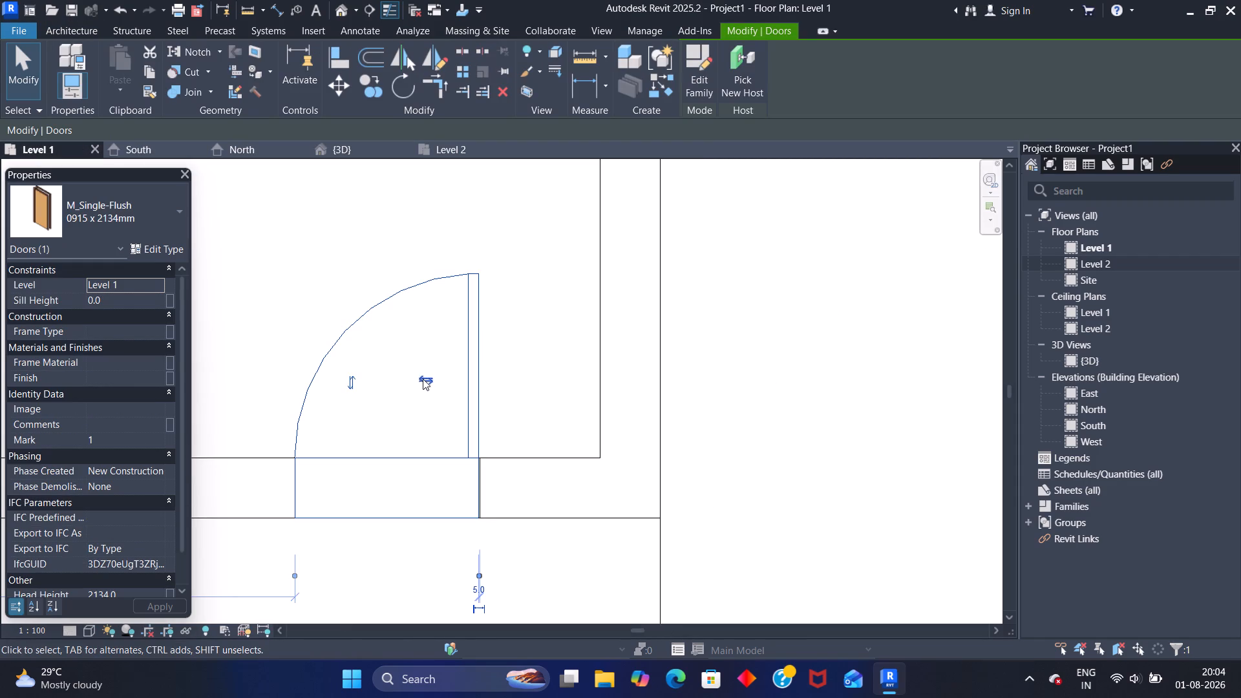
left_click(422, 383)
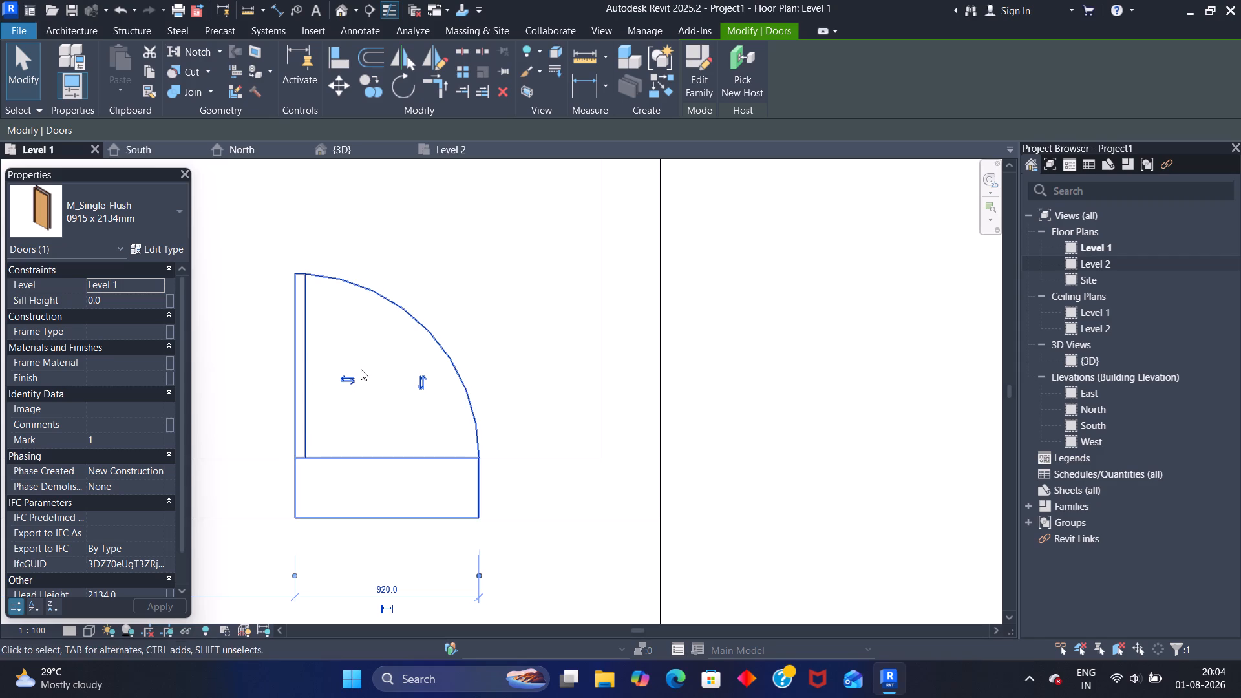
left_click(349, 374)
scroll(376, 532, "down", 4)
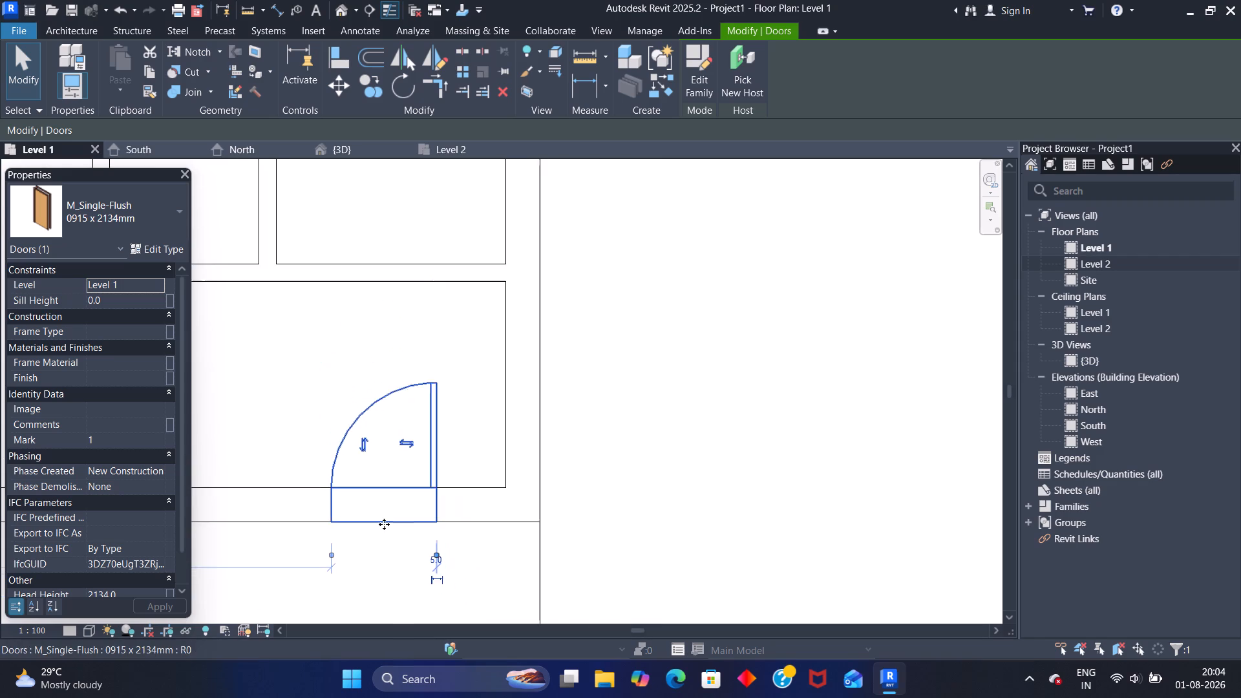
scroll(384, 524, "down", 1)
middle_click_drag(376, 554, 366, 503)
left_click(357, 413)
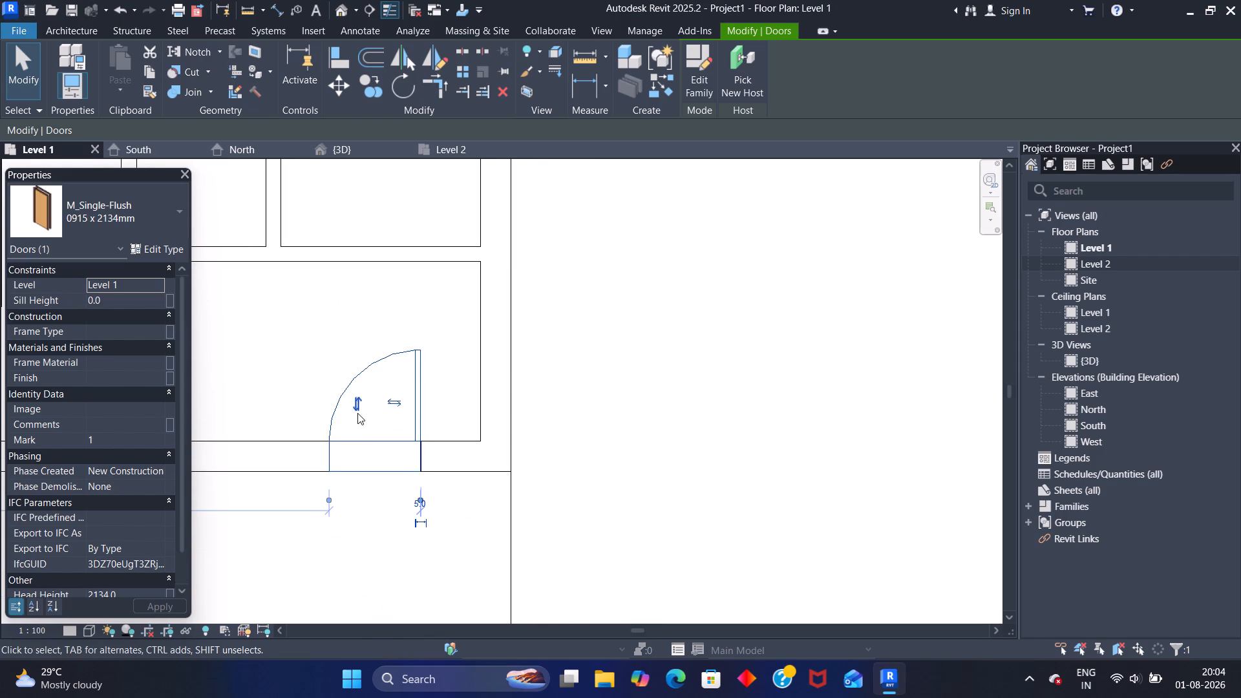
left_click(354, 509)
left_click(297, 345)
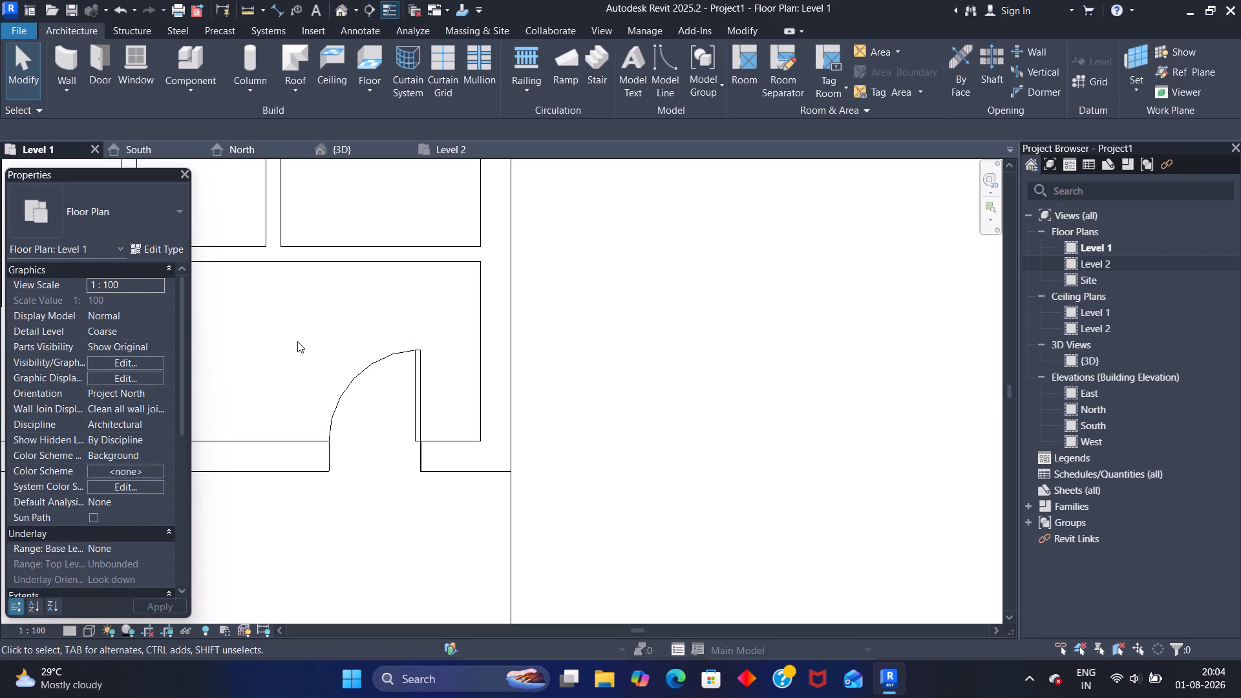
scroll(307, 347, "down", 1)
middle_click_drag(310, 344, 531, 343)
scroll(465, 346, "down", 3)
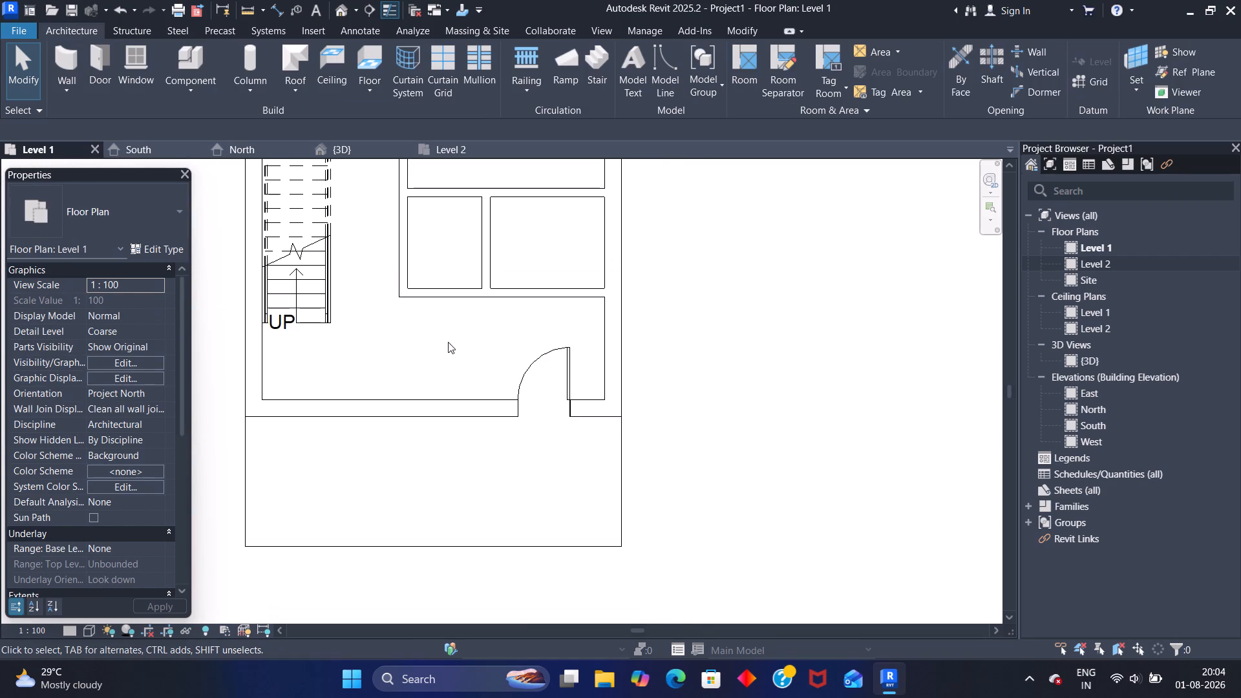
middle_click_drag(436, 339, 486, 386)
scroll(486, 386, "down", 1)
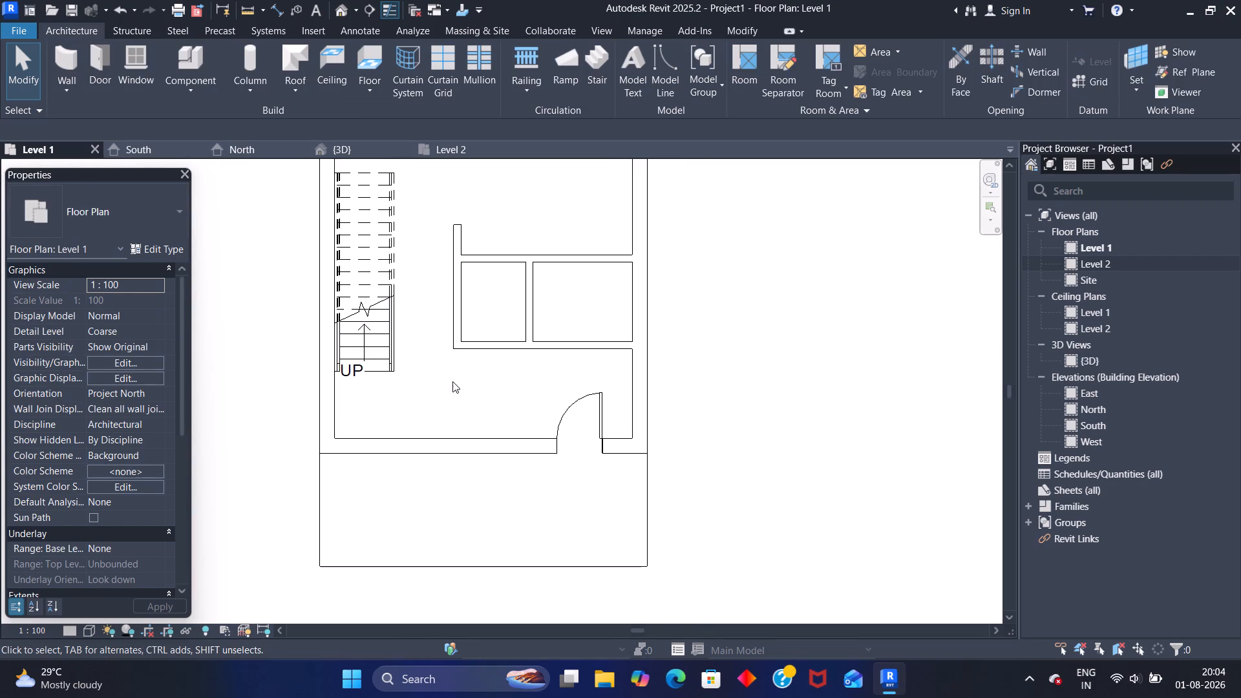
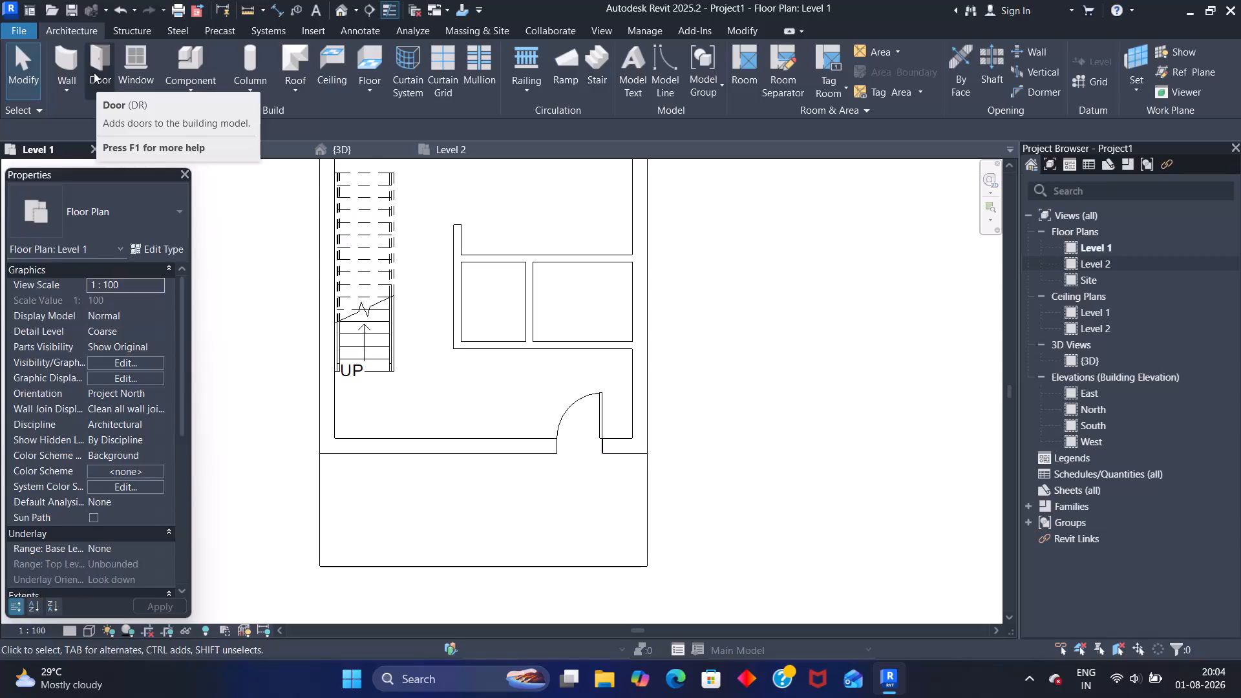
Place an M_Single-Flush 0762 x 2032mm door in the stair-facing wall of the smaller room, swinging inward, 100 from its front wall.
left_click(94, 72)
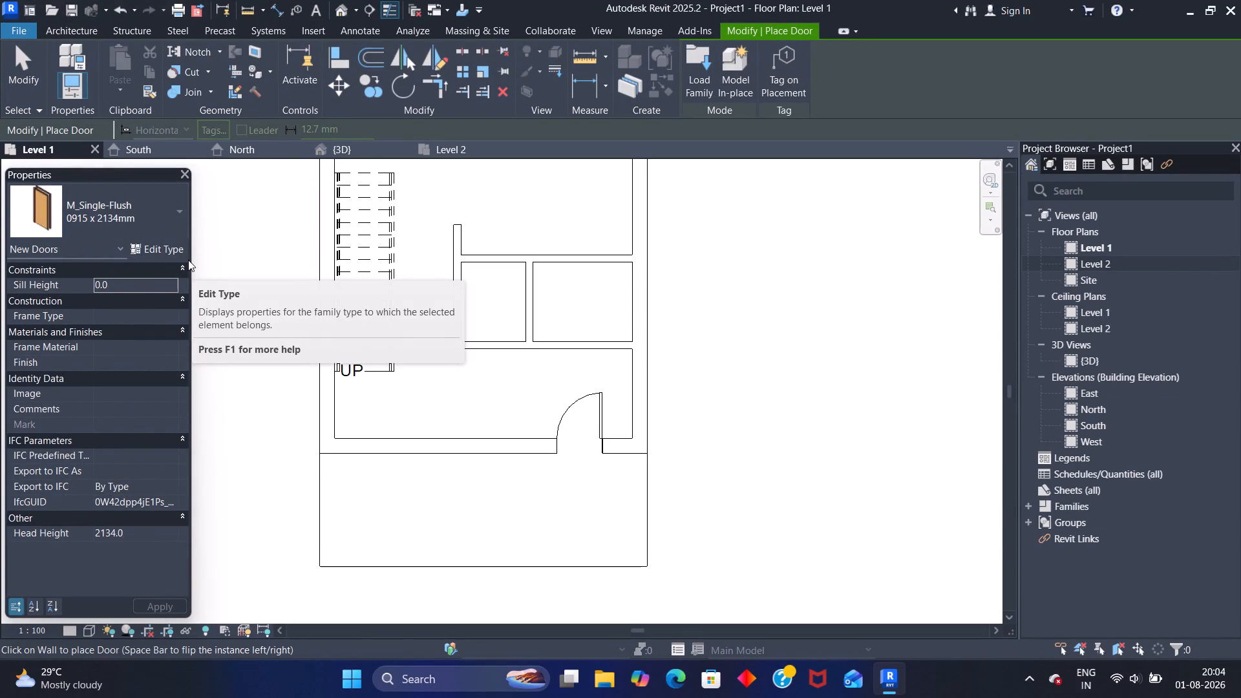
left_click(177, 212)
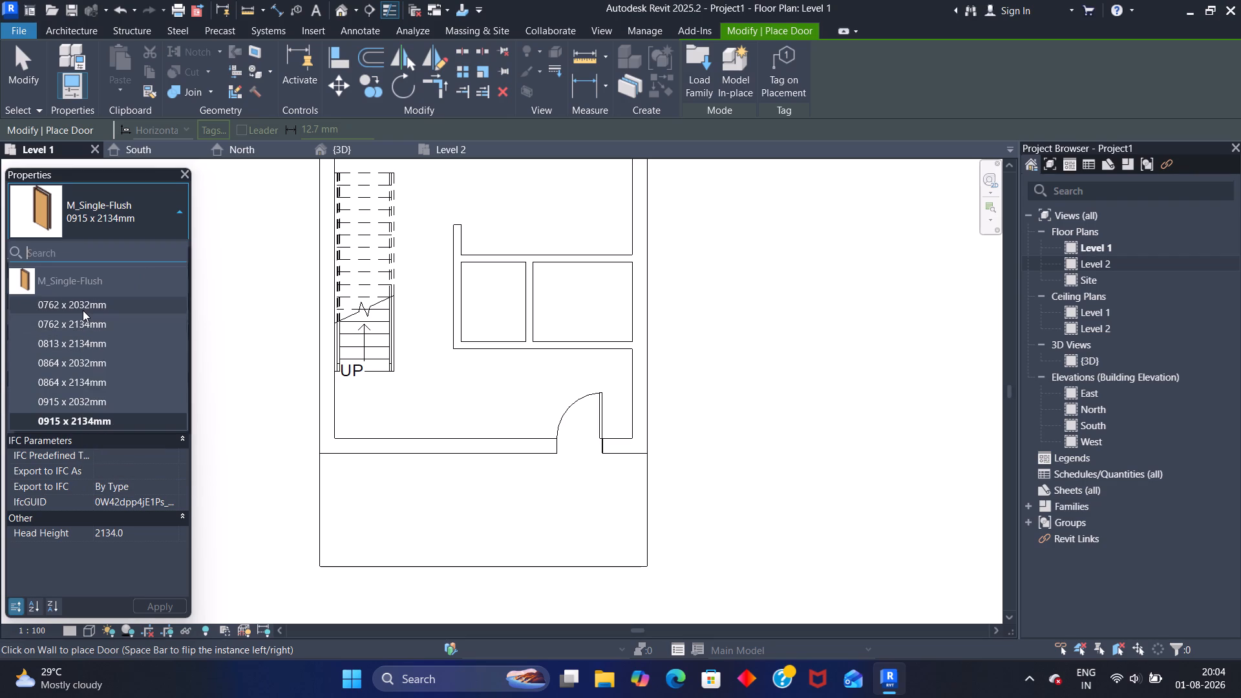
left_click(83, 310)
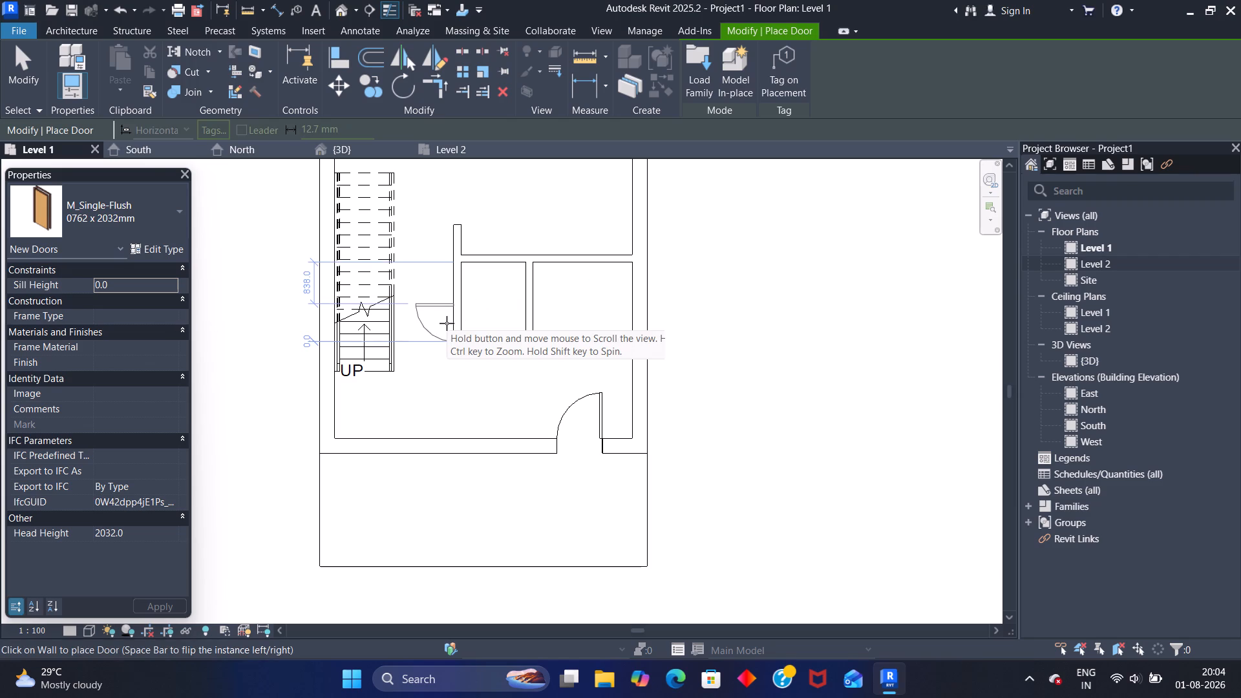
scroll(477, 317, "up", 7)
left_click(471, 319)
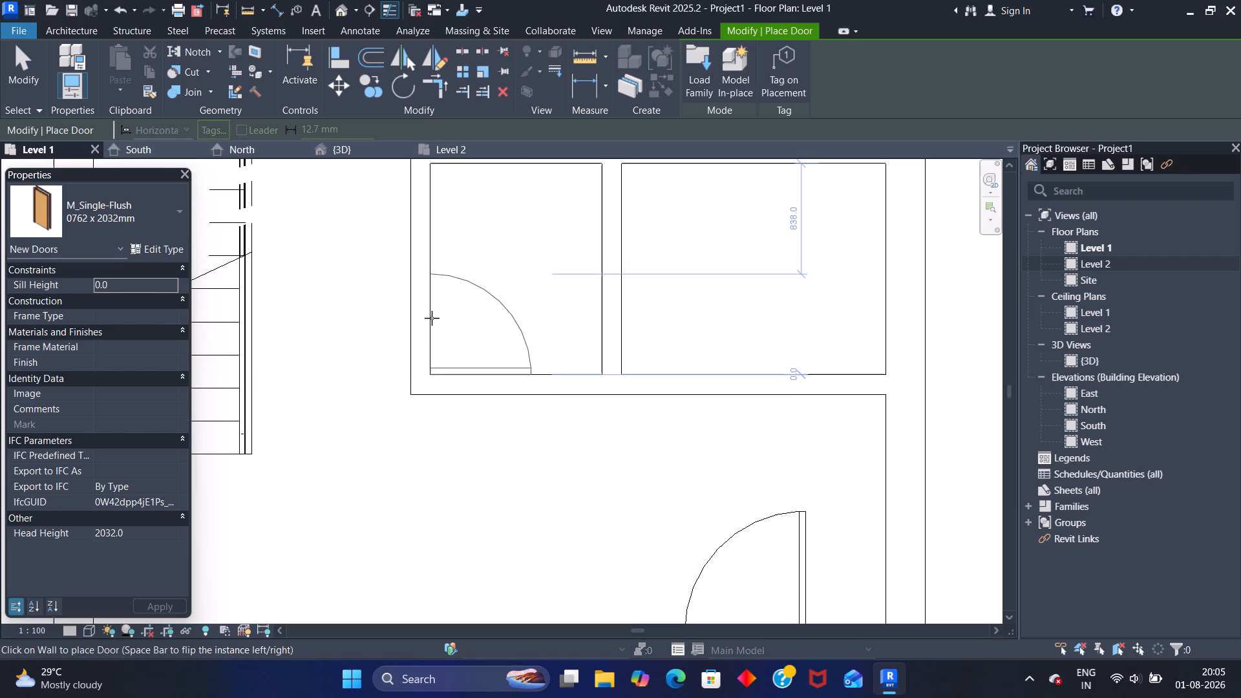
left_click(432, 317)
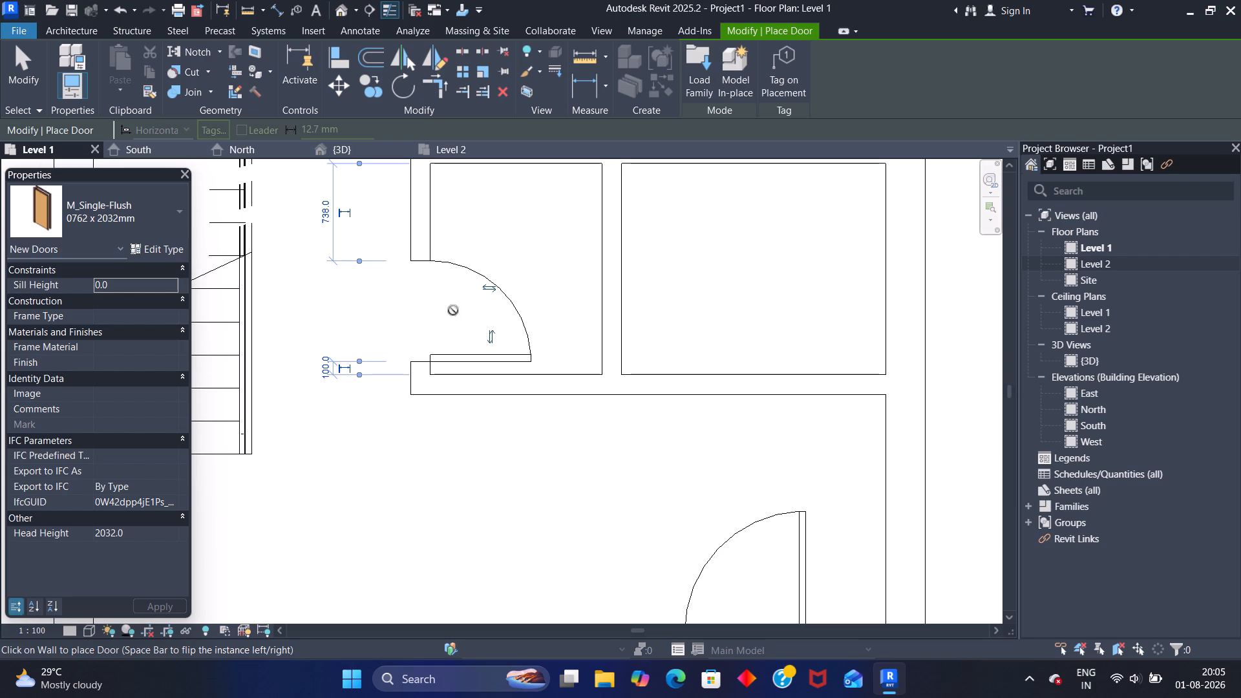
scroll(505, 245, "down", 2)
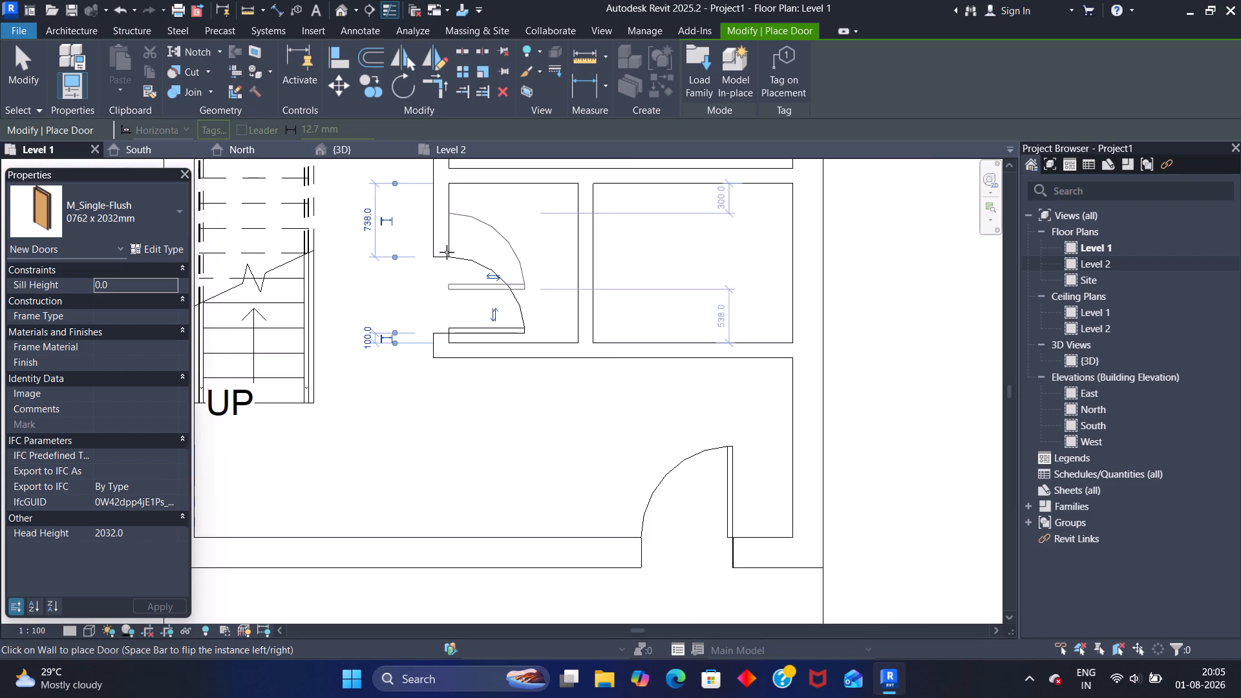
Search the loaded door types for "bi", and clear the search.
left_click(175, 206)
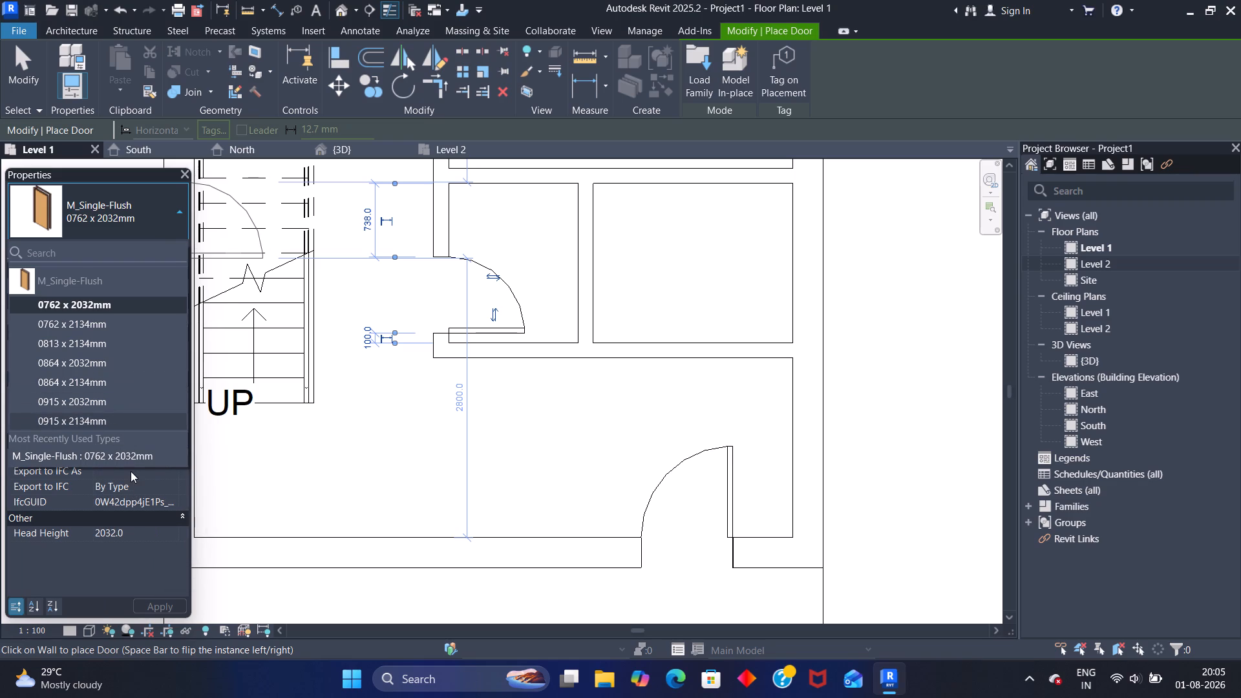
left_click(85, 251)
type("bi")
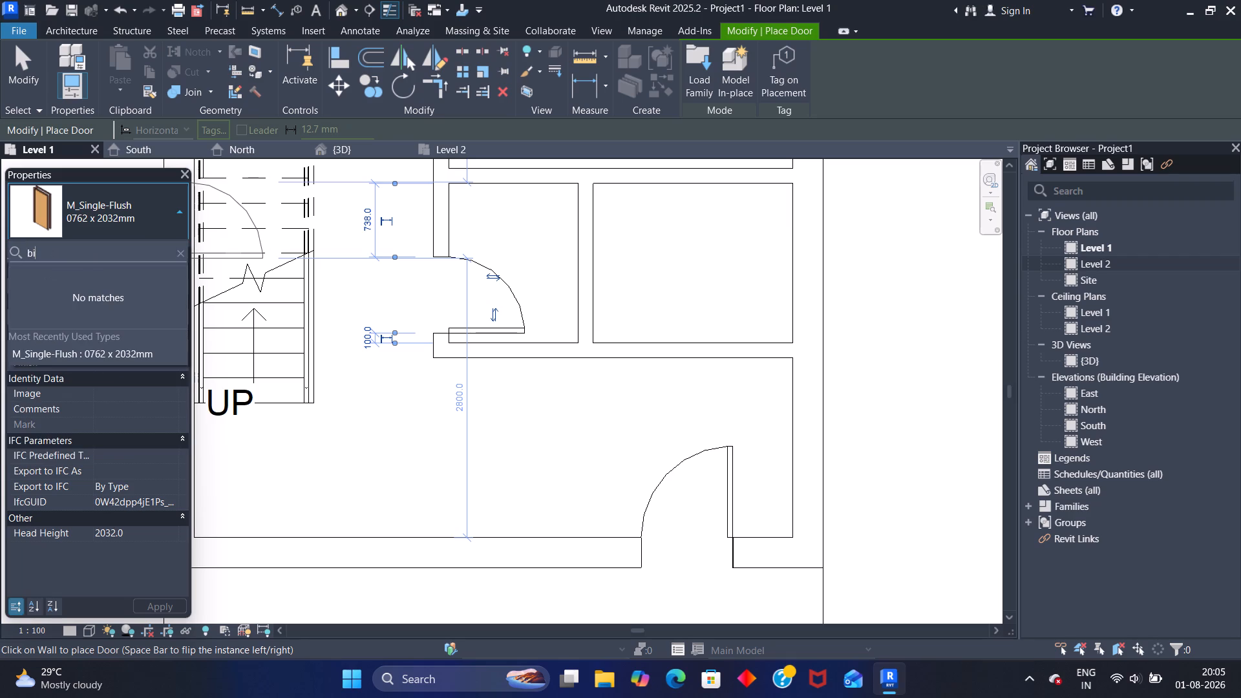
key("BackSpace")
key("BackSpace")
key("BackSpace")
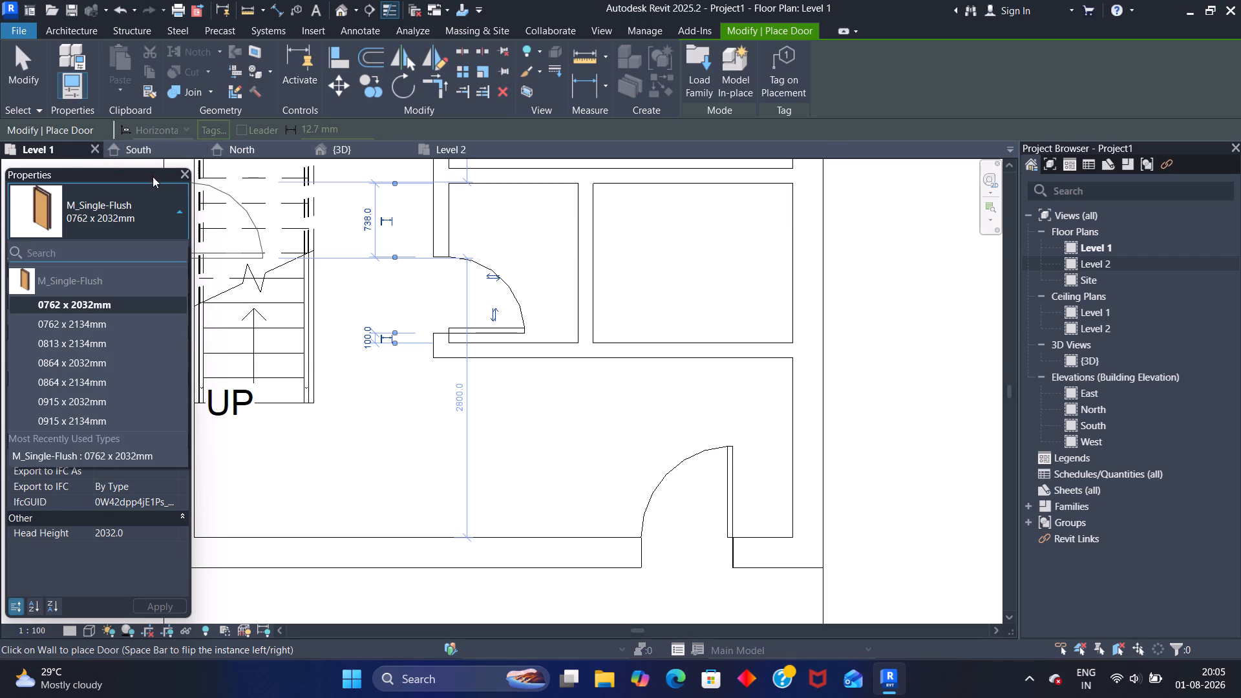
left_click(181, 211)
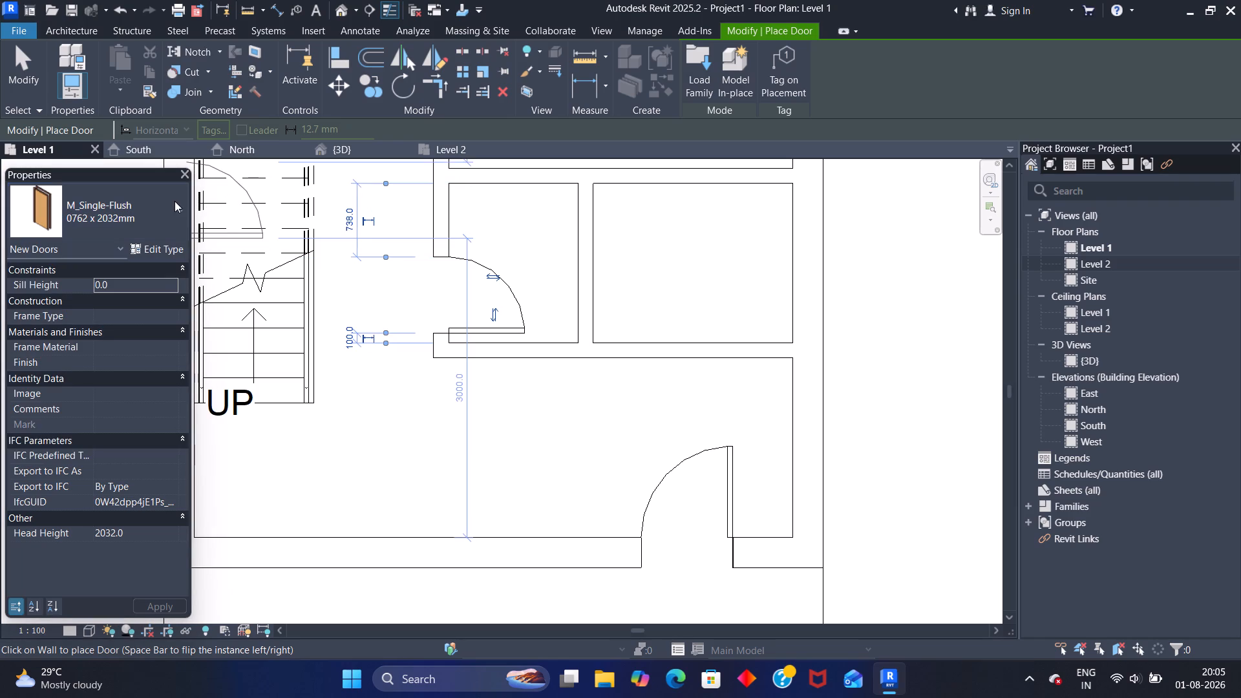
Start loading a door family and browse to the US folder of the English Revit library.
left_click(692, 83)
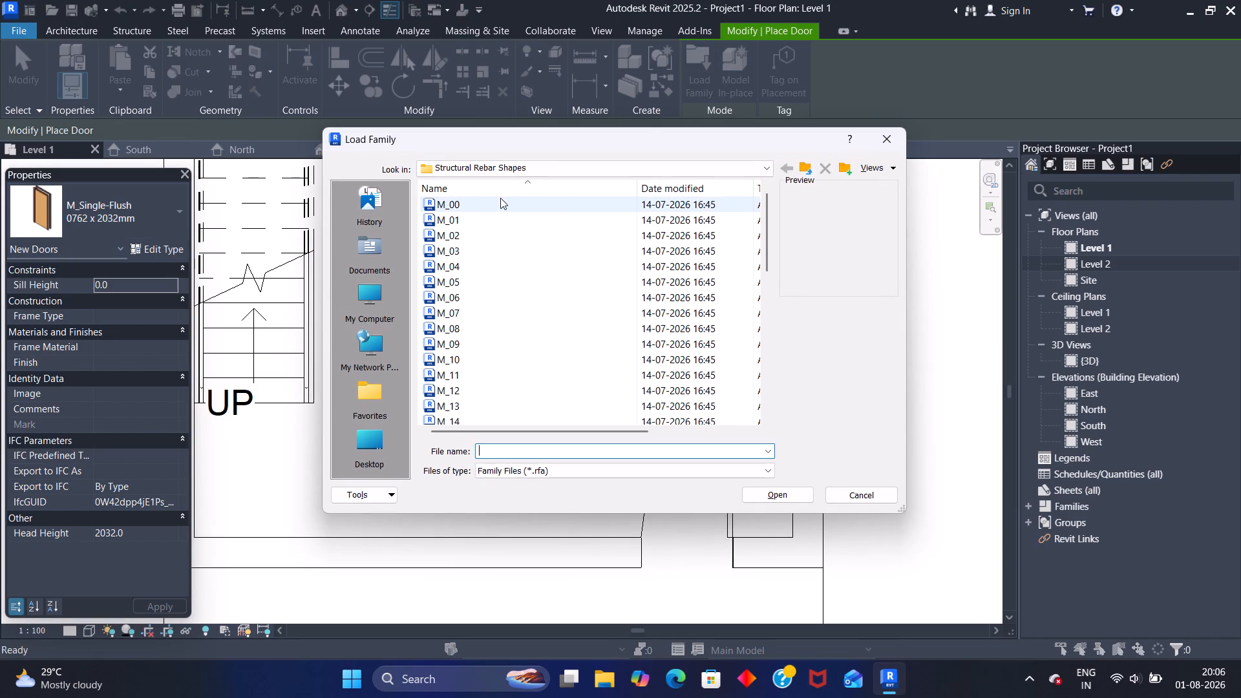
left_click(765, 166)
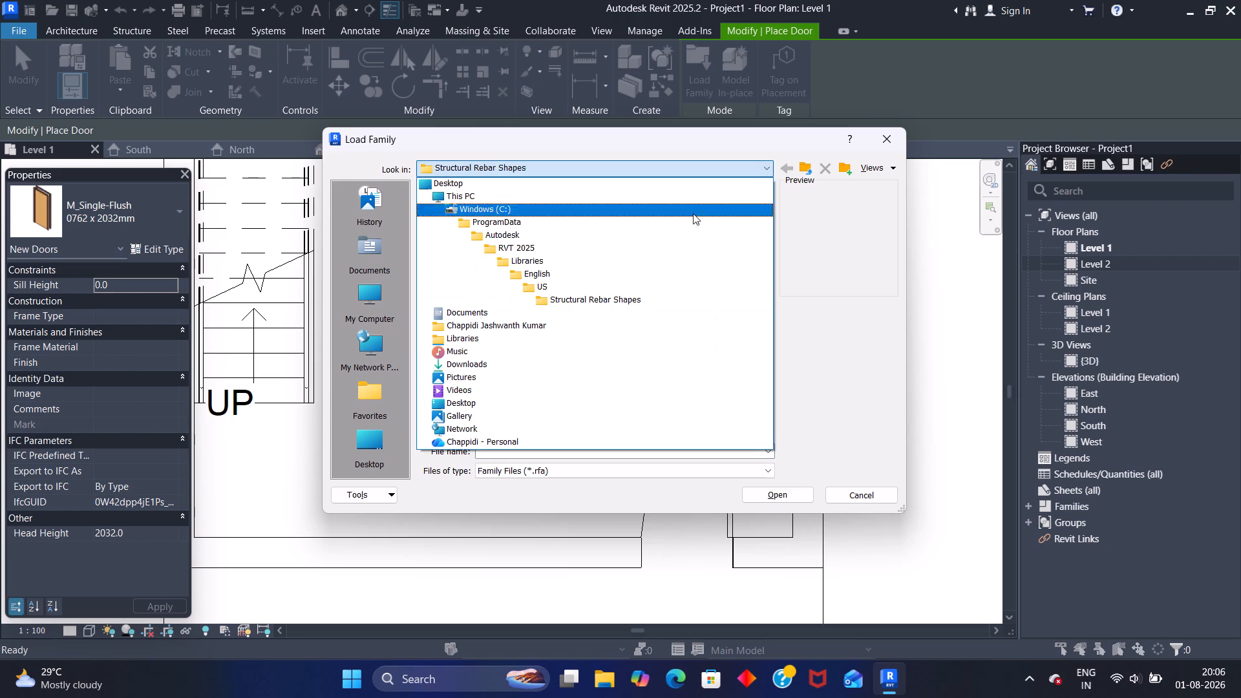
double_click(607, 256)
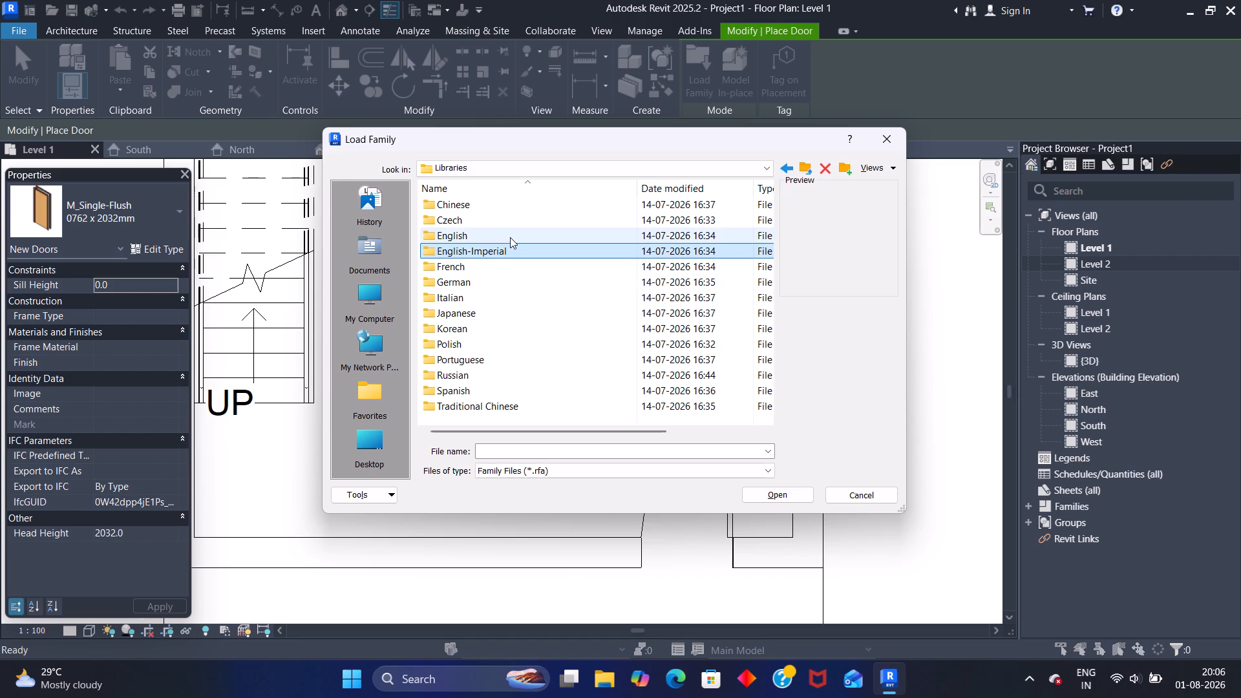
left_click(511, 236)
triple_click(511, 236)
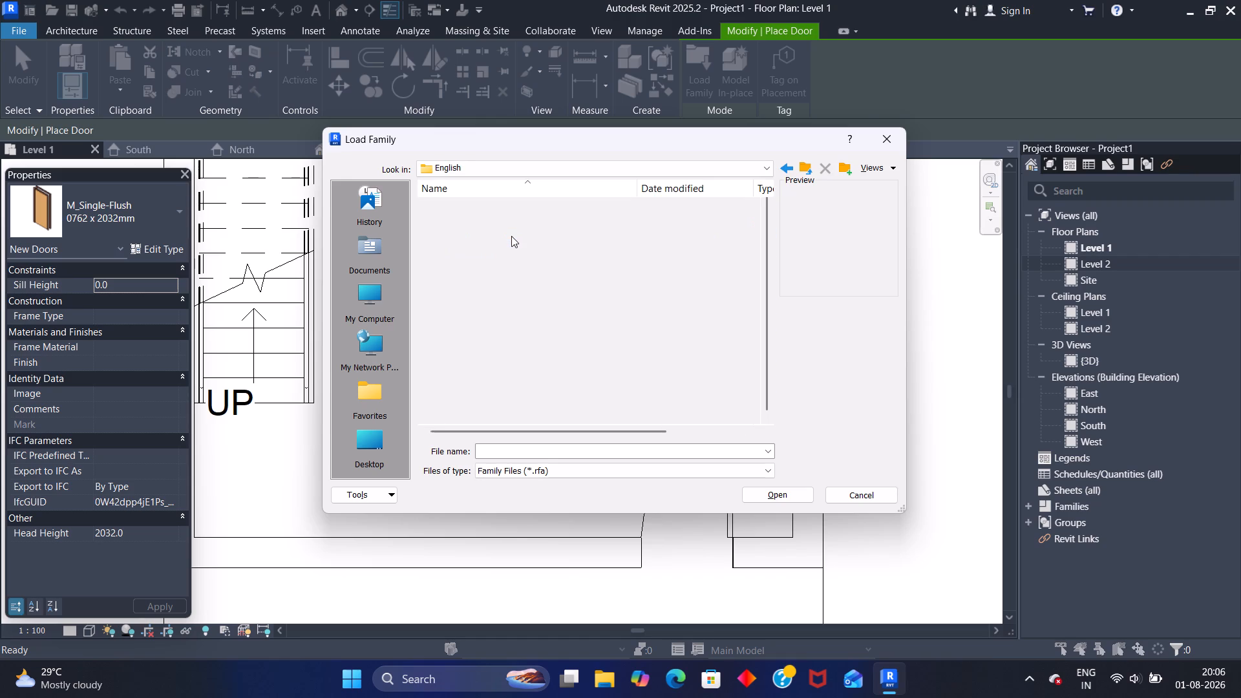
double_click(497, 210)
double_click(498, 208)
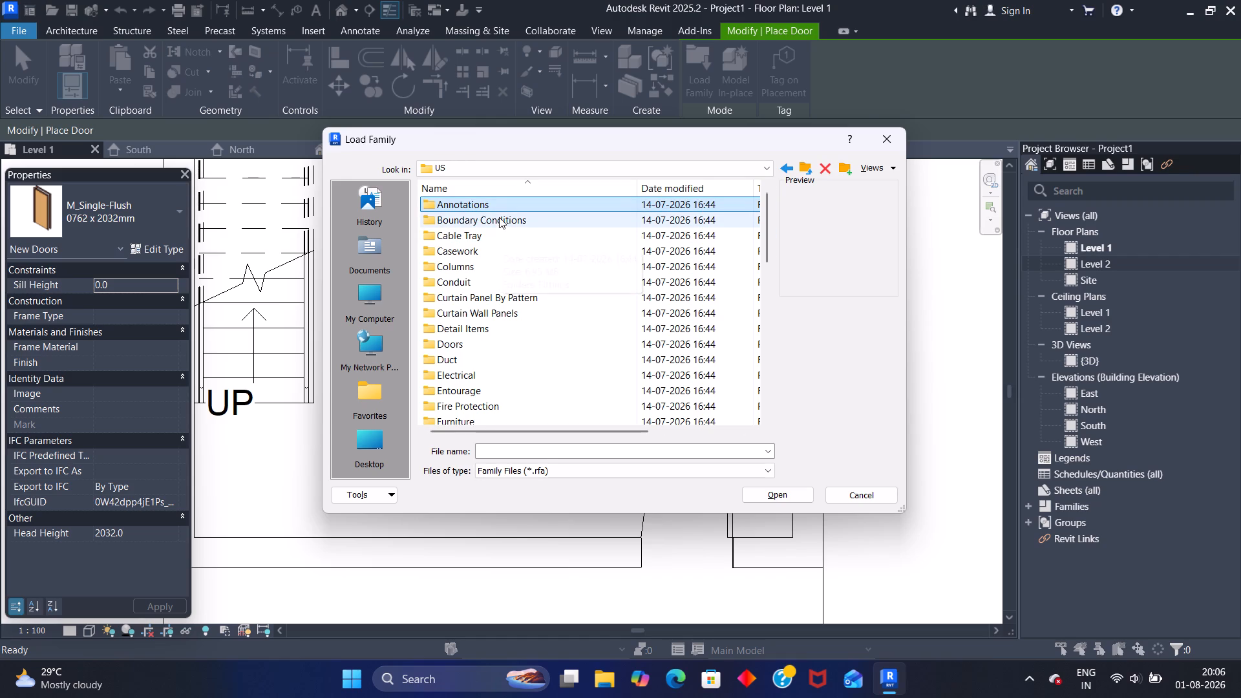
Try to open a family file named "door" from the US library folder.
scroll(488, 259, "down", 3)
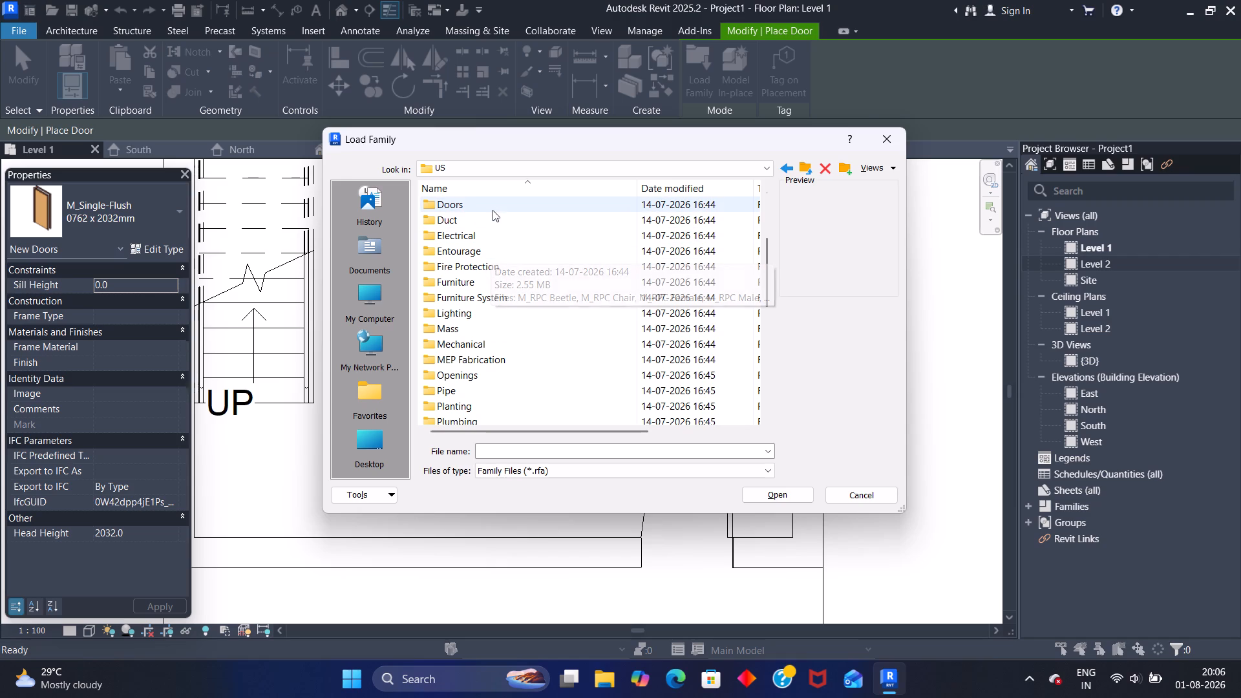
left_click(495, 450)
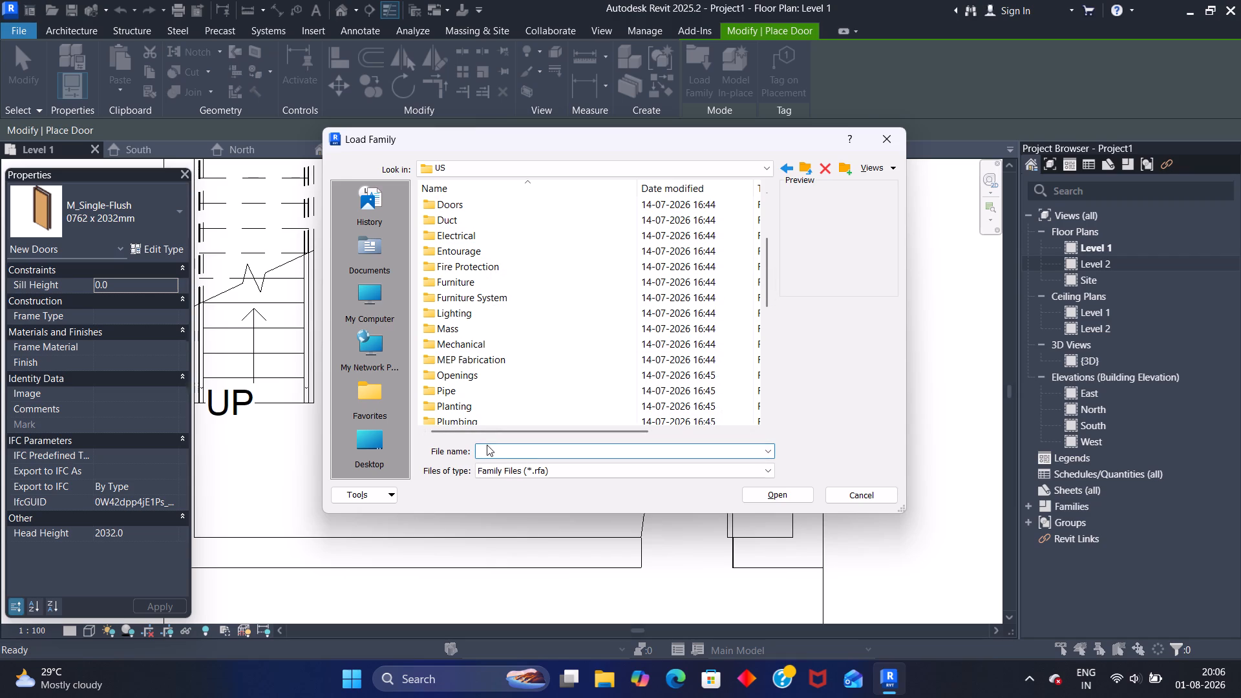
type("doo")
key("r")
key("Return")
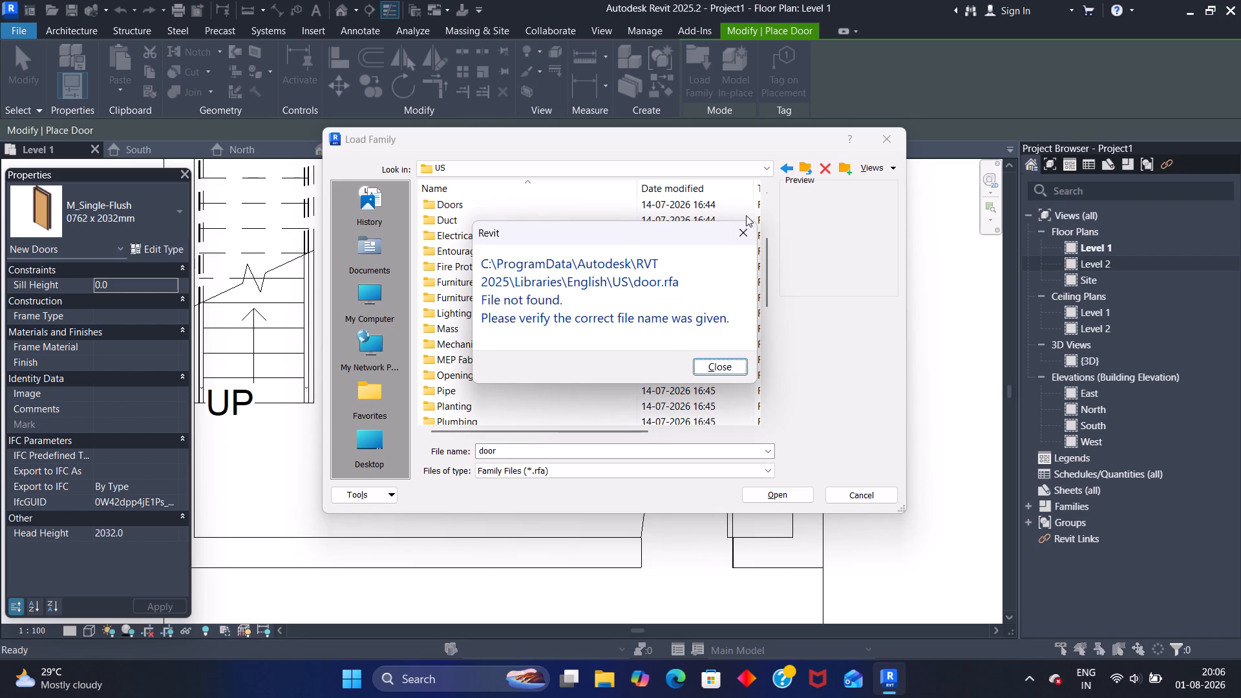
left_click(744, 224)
Find and open the Doors folder in the US library.
scroll(626, 372, "down", 3)
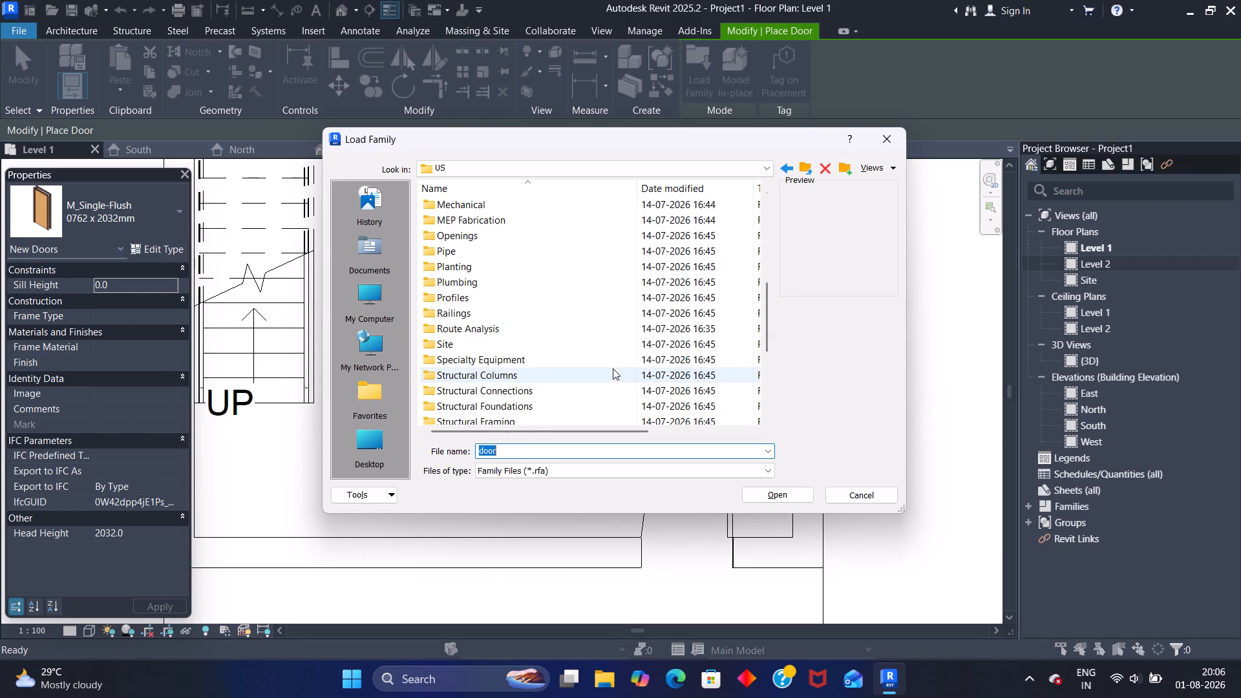
scroll(569, 361, "down", 7)
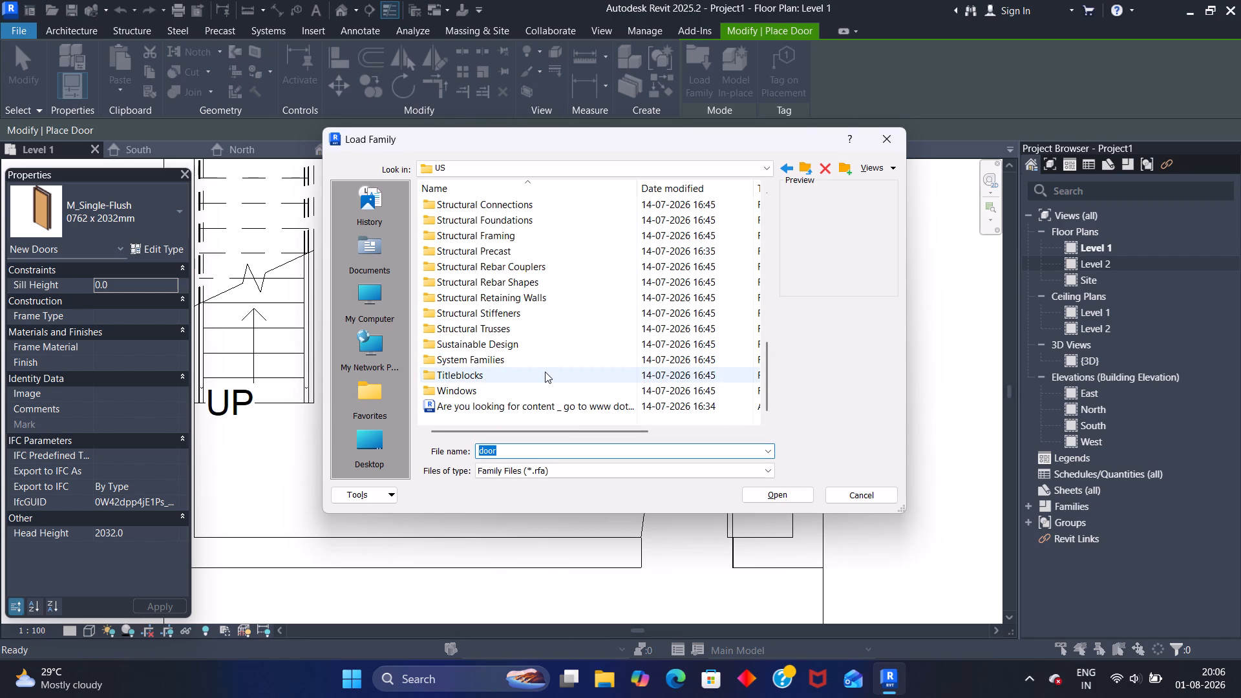
scroll(545, 371, "up", 7)
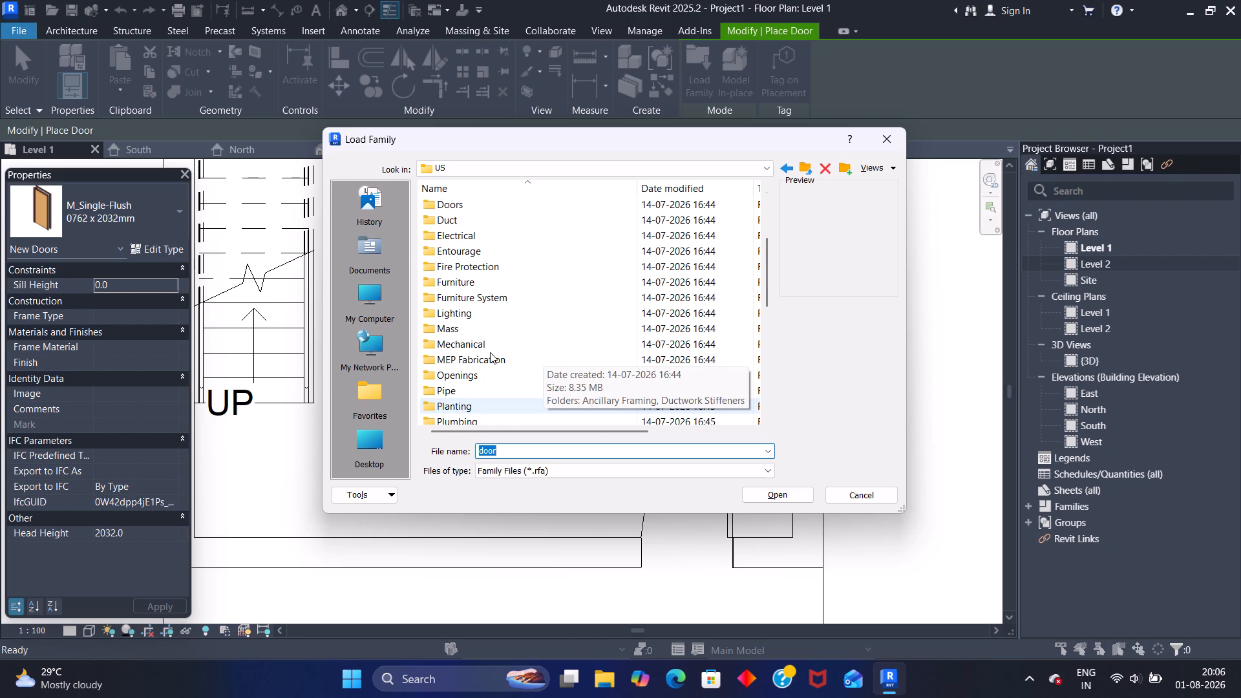
scroll(490, 351, "up", 1)
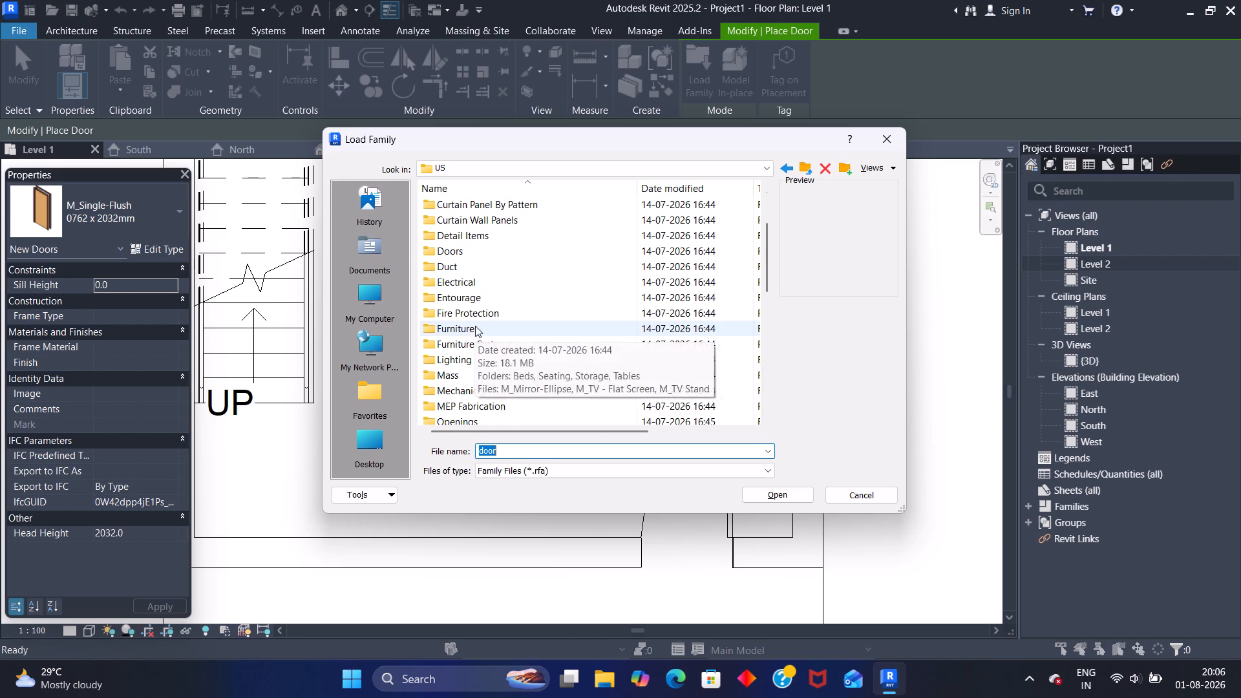
triple_click(488, 256)
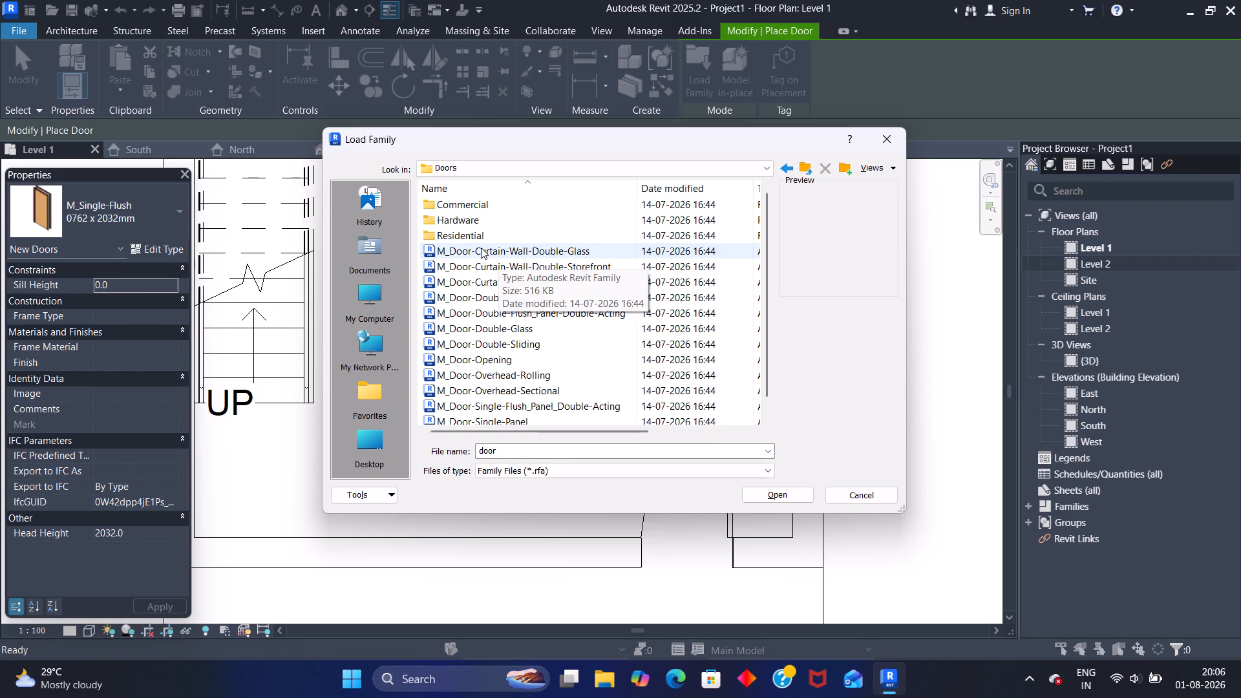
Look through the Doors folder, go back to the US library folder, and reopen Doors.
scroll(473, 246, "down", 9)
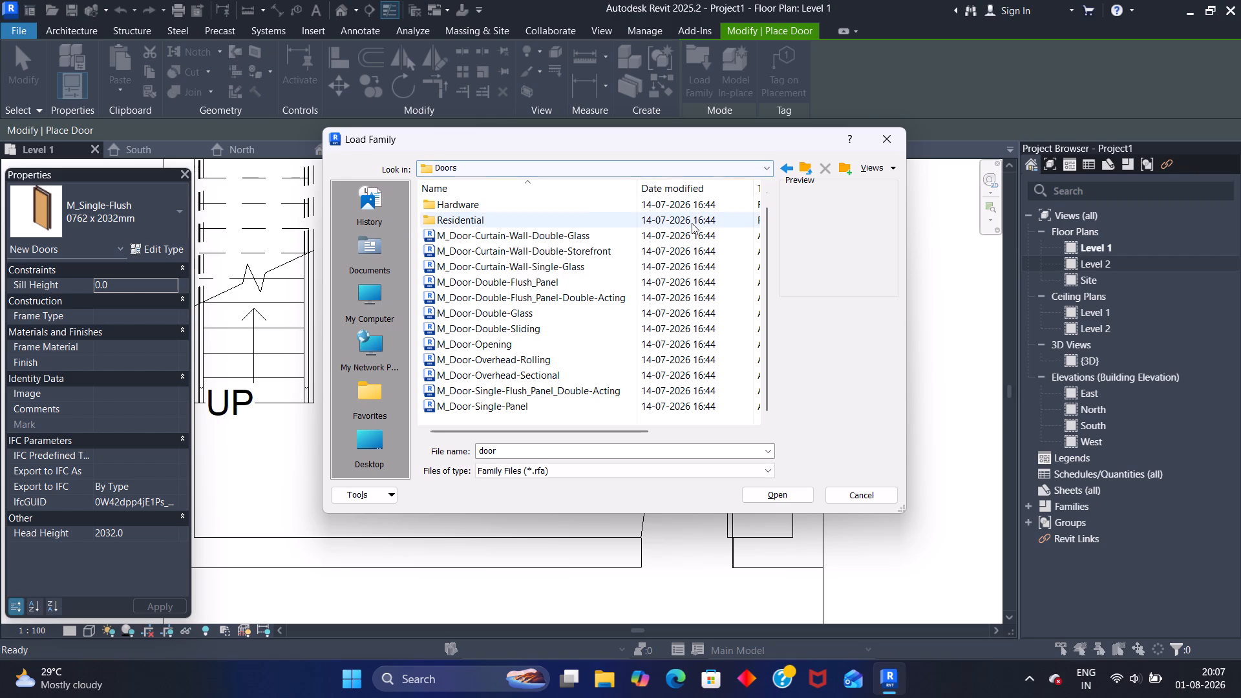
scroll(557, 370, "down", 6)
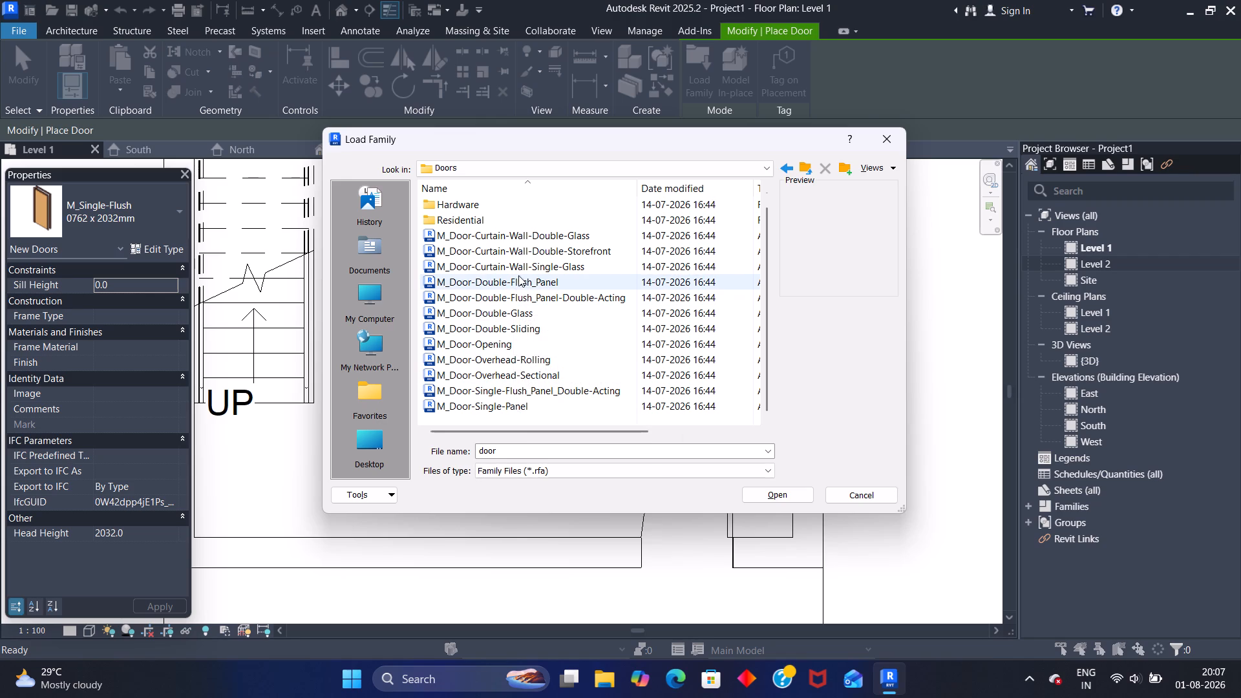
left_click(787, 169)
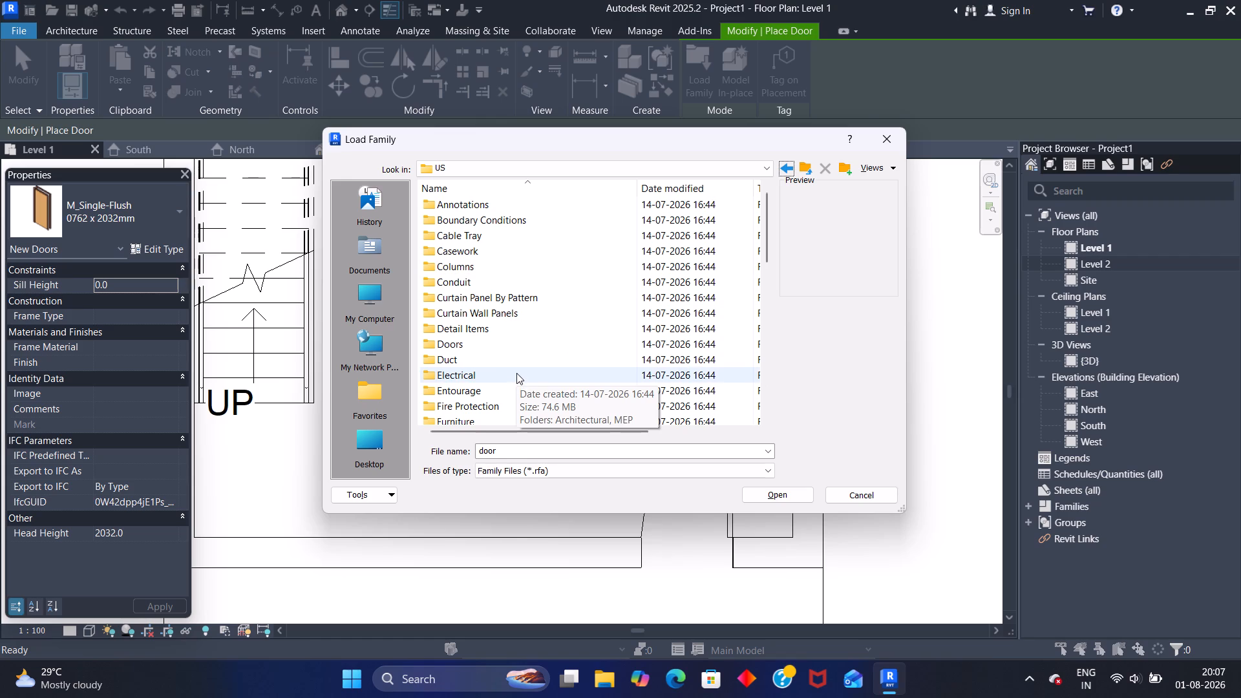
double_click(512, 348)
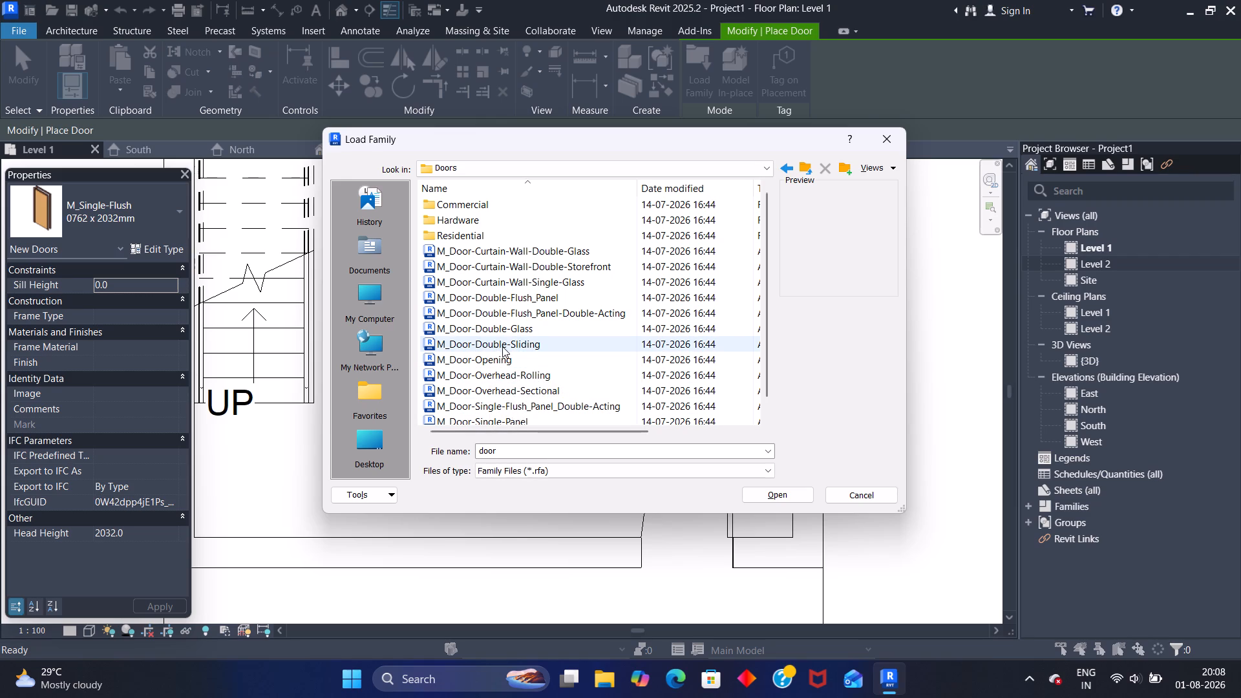
Preview the door families in the Doors folder, including the curtain-wall, double, overhead and single types, to choose one.
left_click(524, 344)
left_click(543, 366)
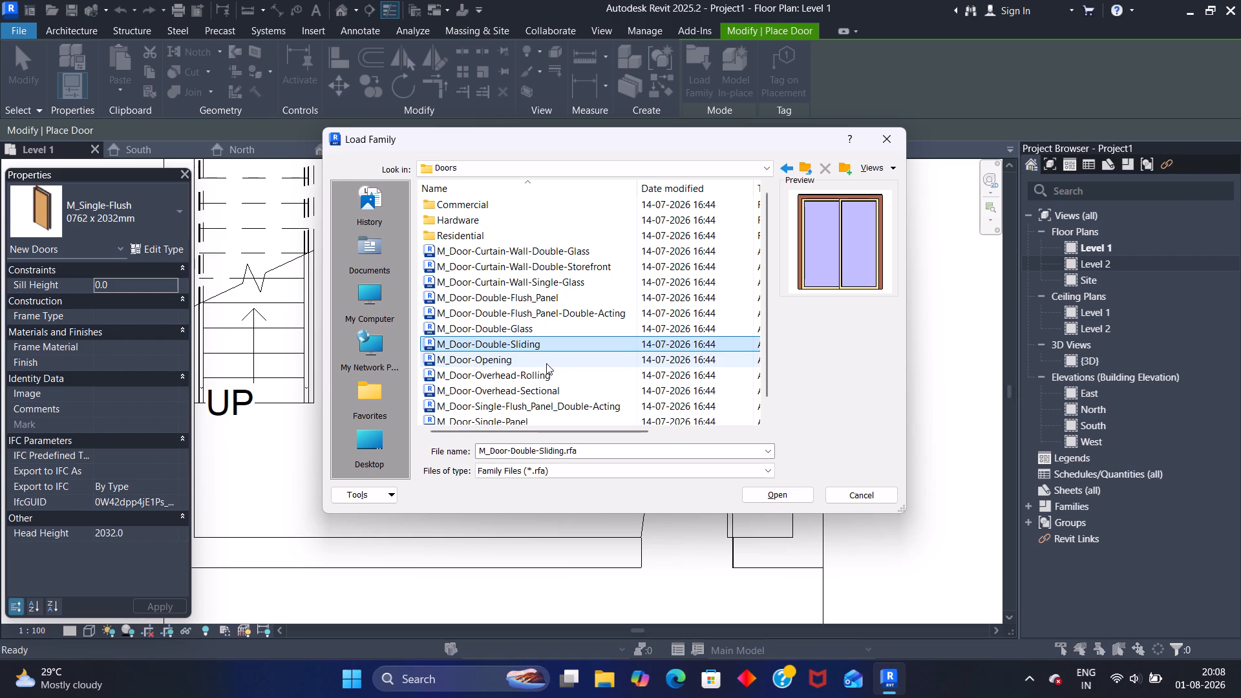
left_click(547, 345)
left_click(551, 328)
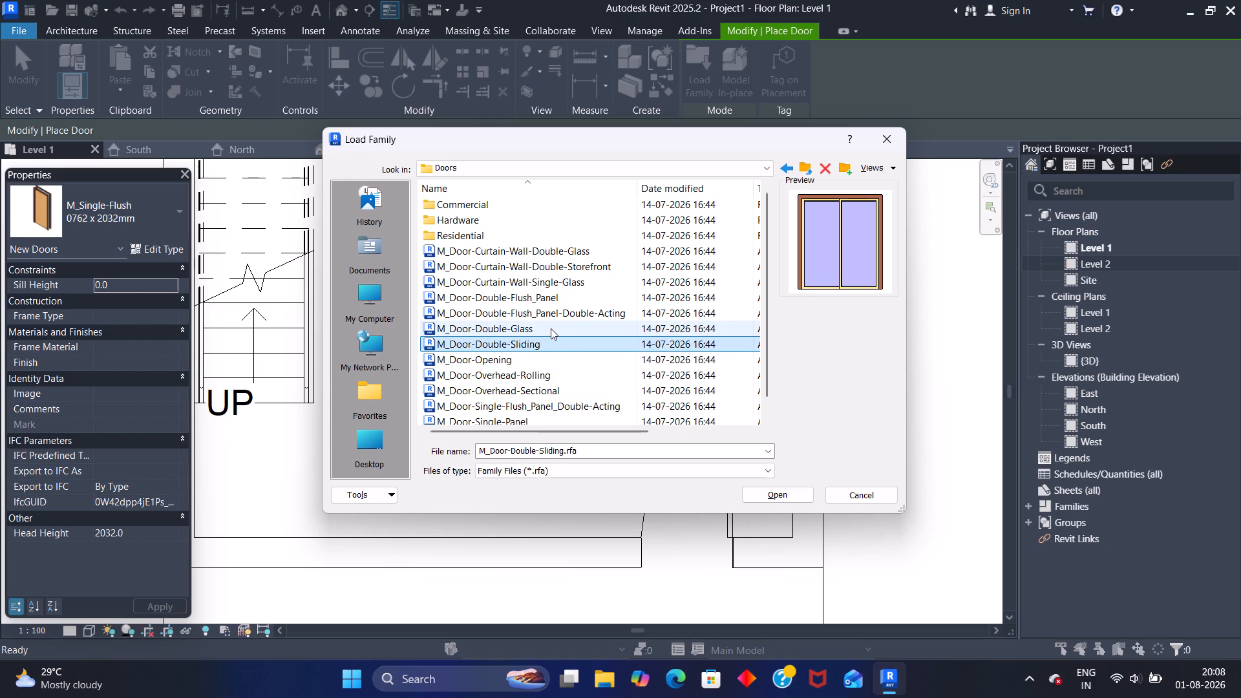
left_click(553, 314)
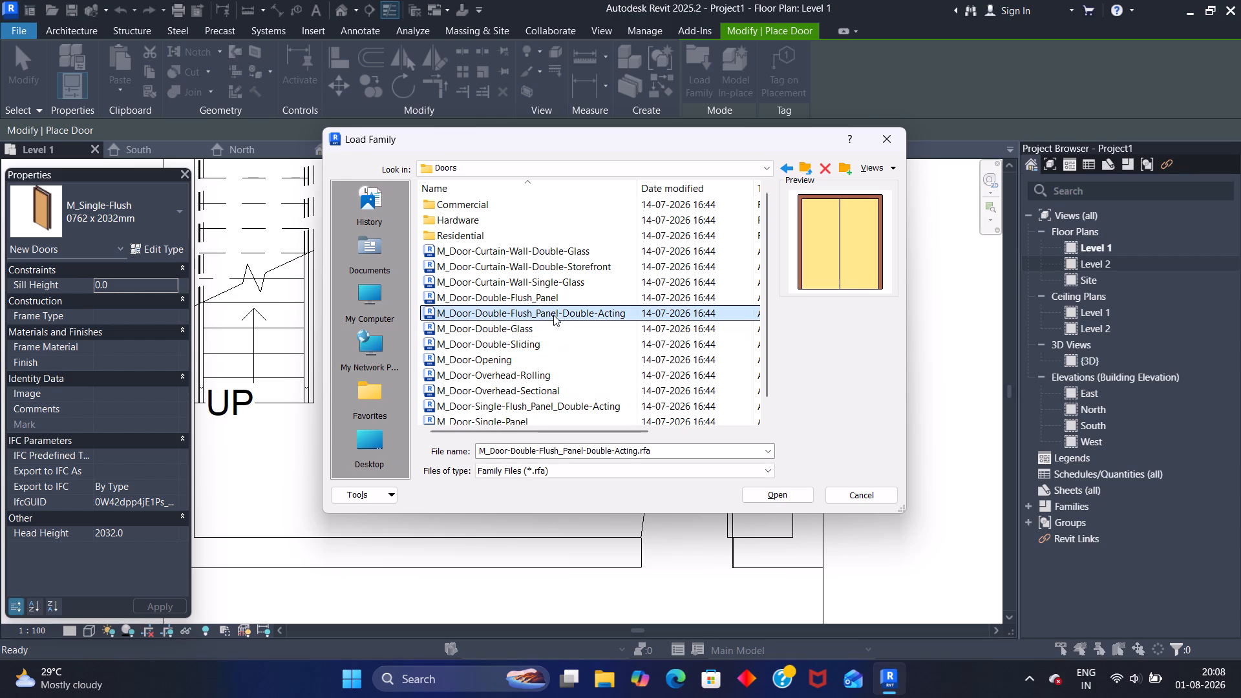
left_click(560, 301)
left_click(564, 282)
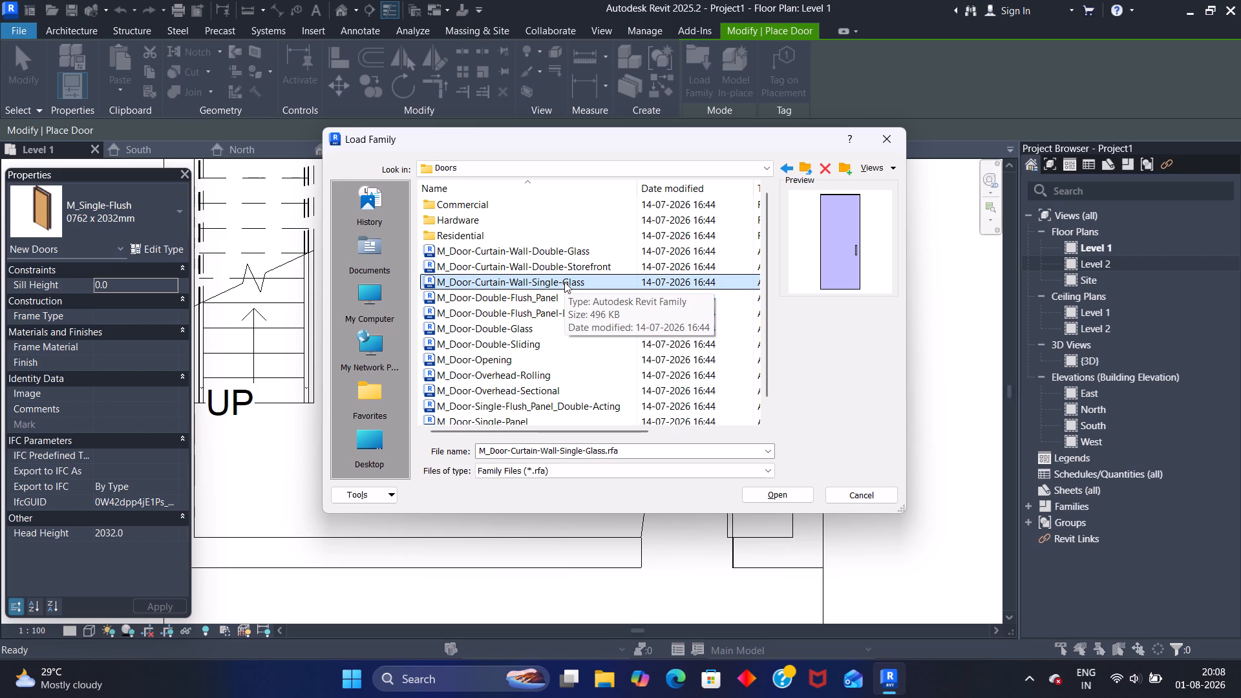
left_click(569, 268)
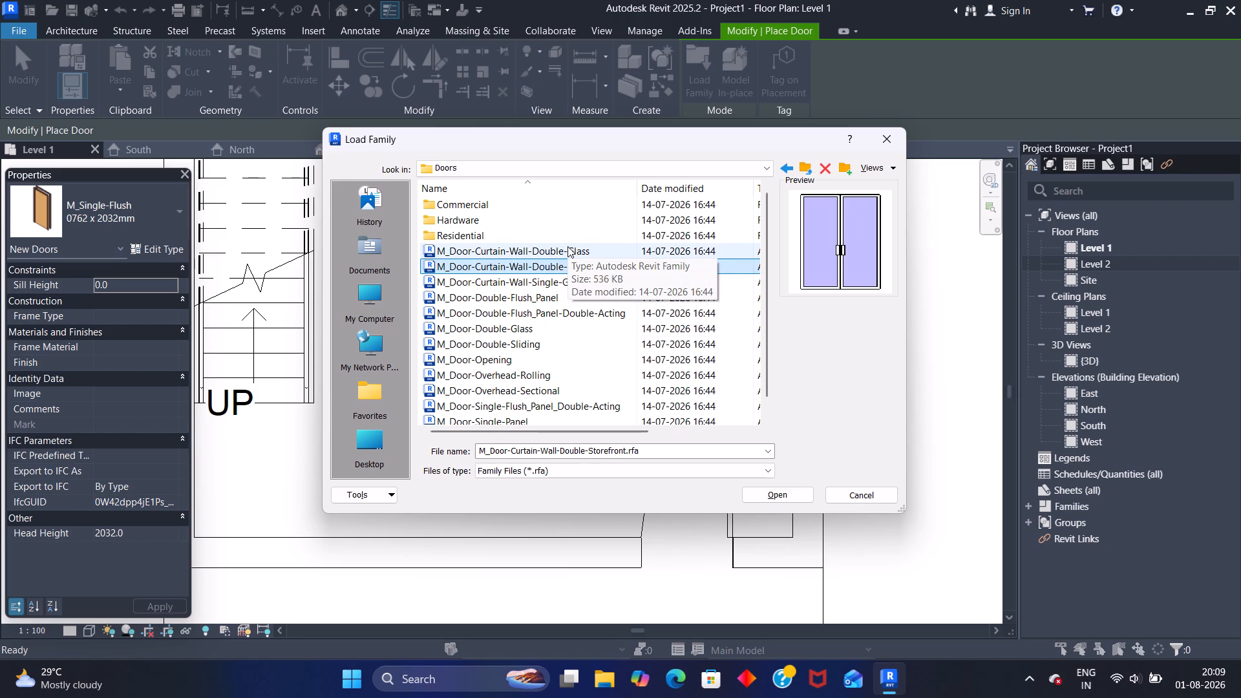
left_click(567, 246)
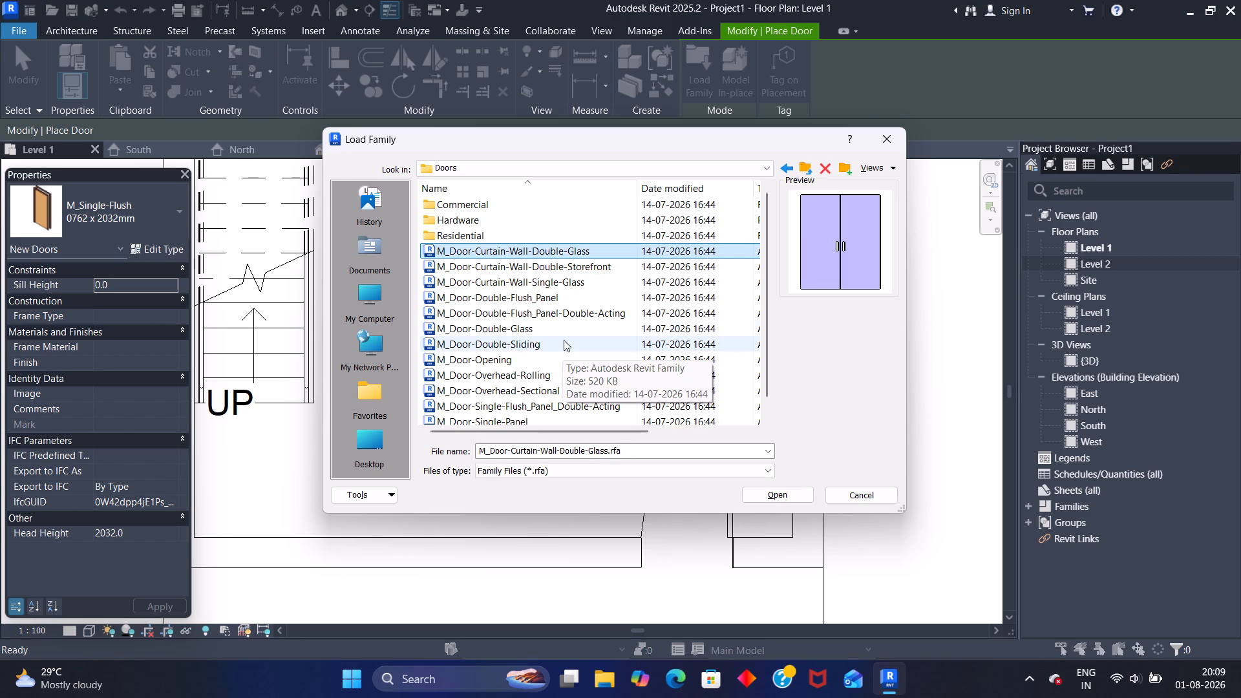
scroll(539, 401, "down", 2)
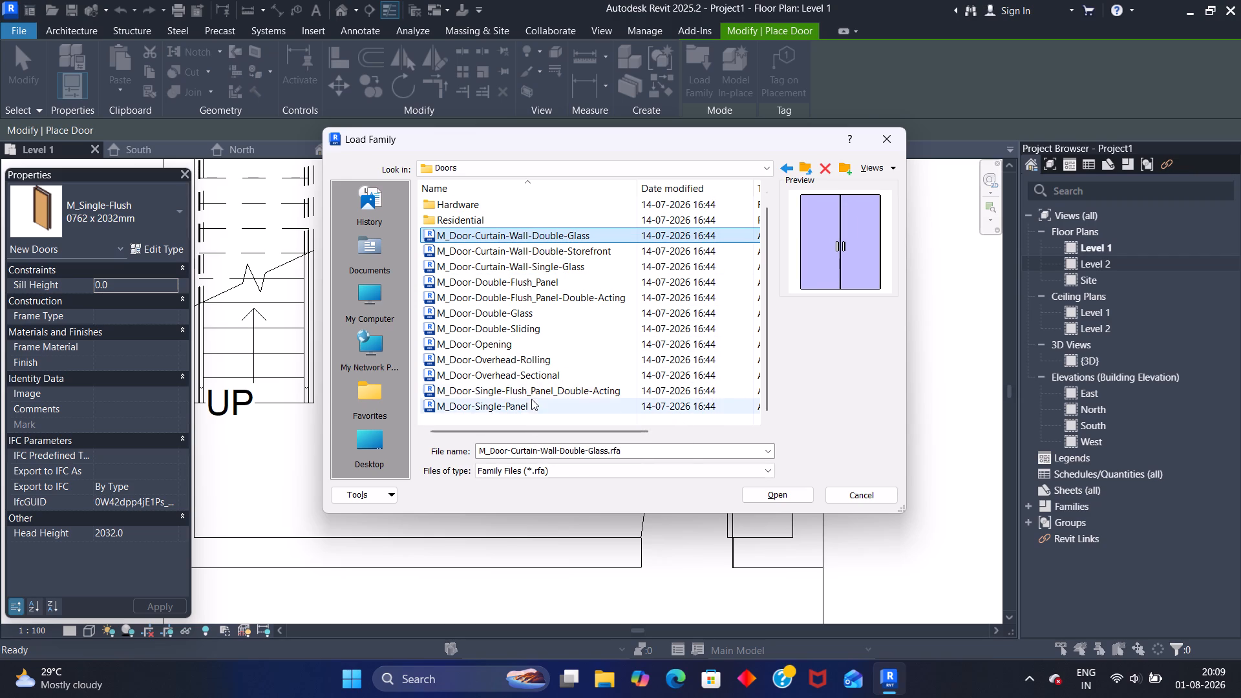
left_click(531, 402)
left_click(537, 392)
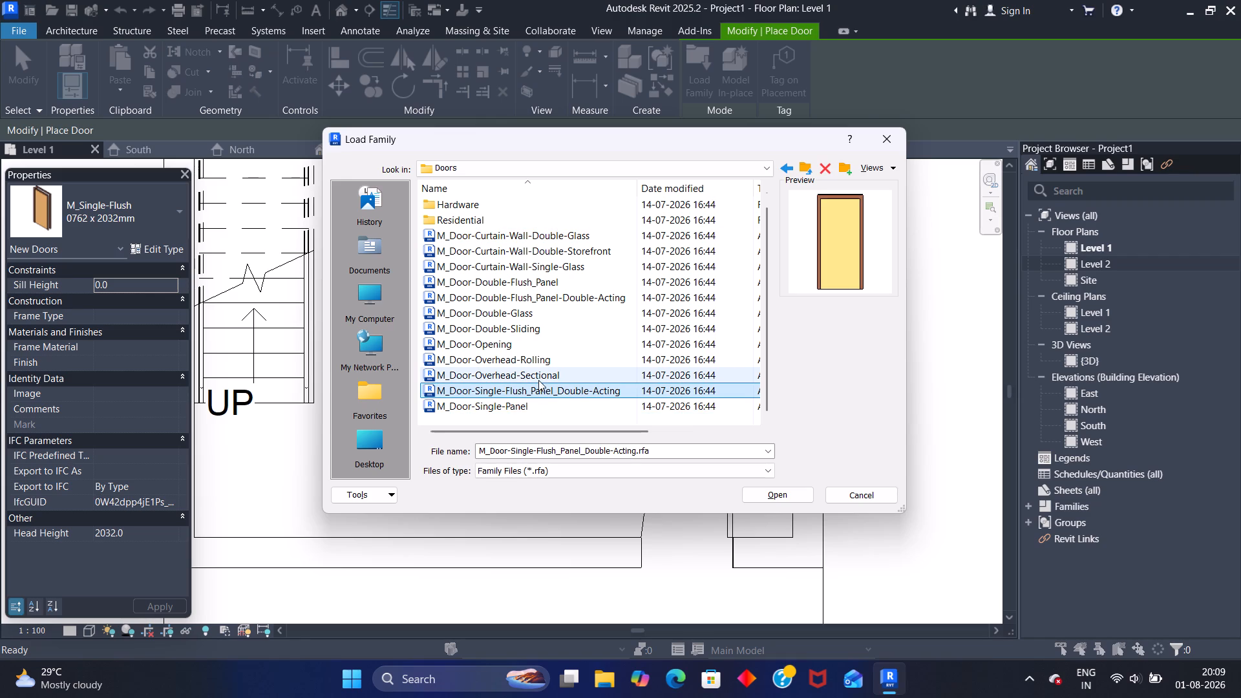
left_click(539, 379)
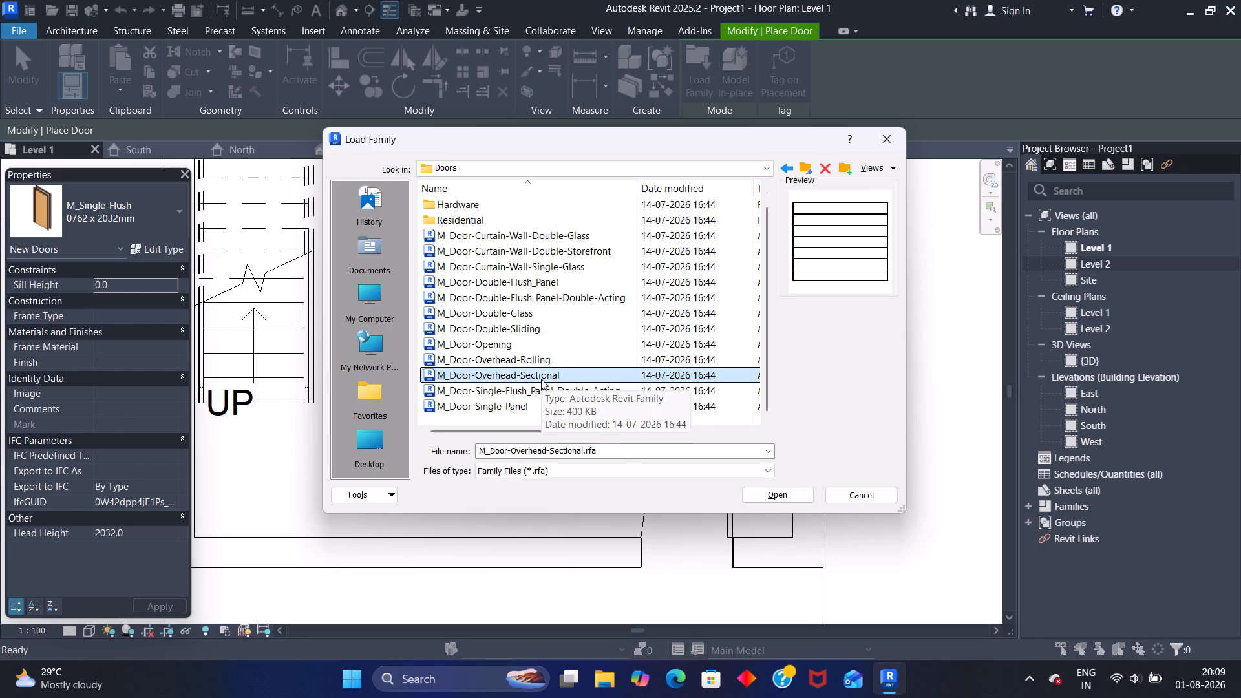
left_click(540, 365)
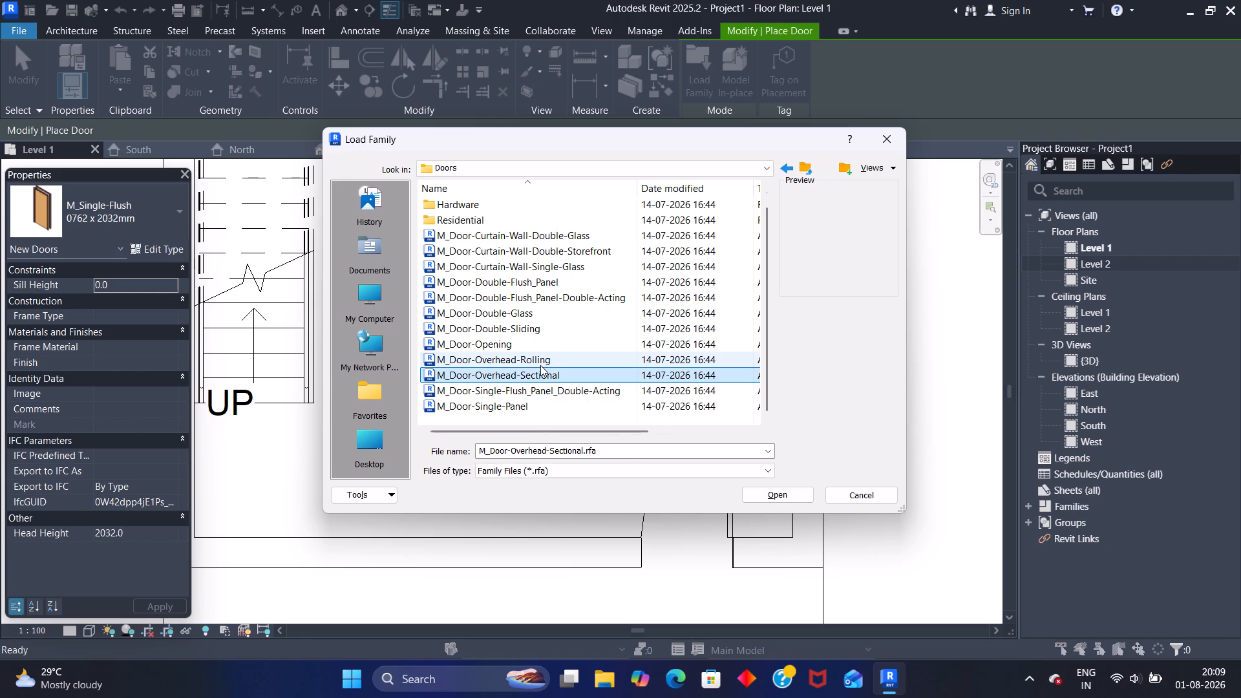
left_click(547, 344)
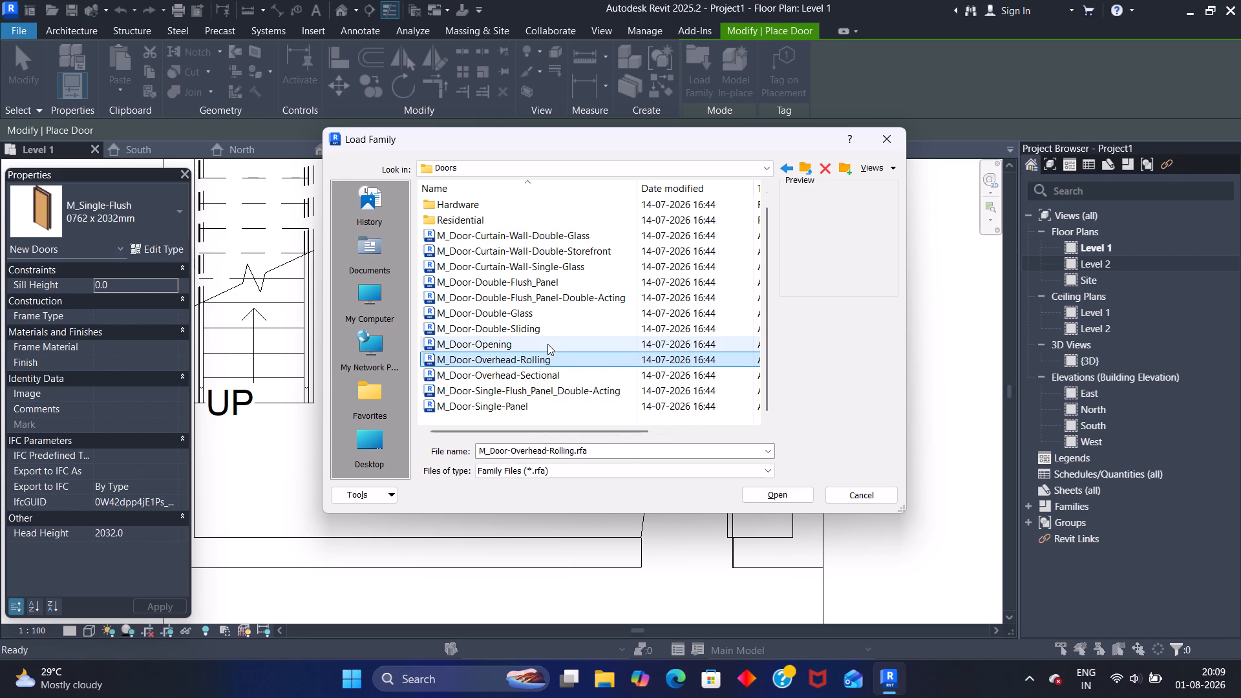
left_click(555, 330)
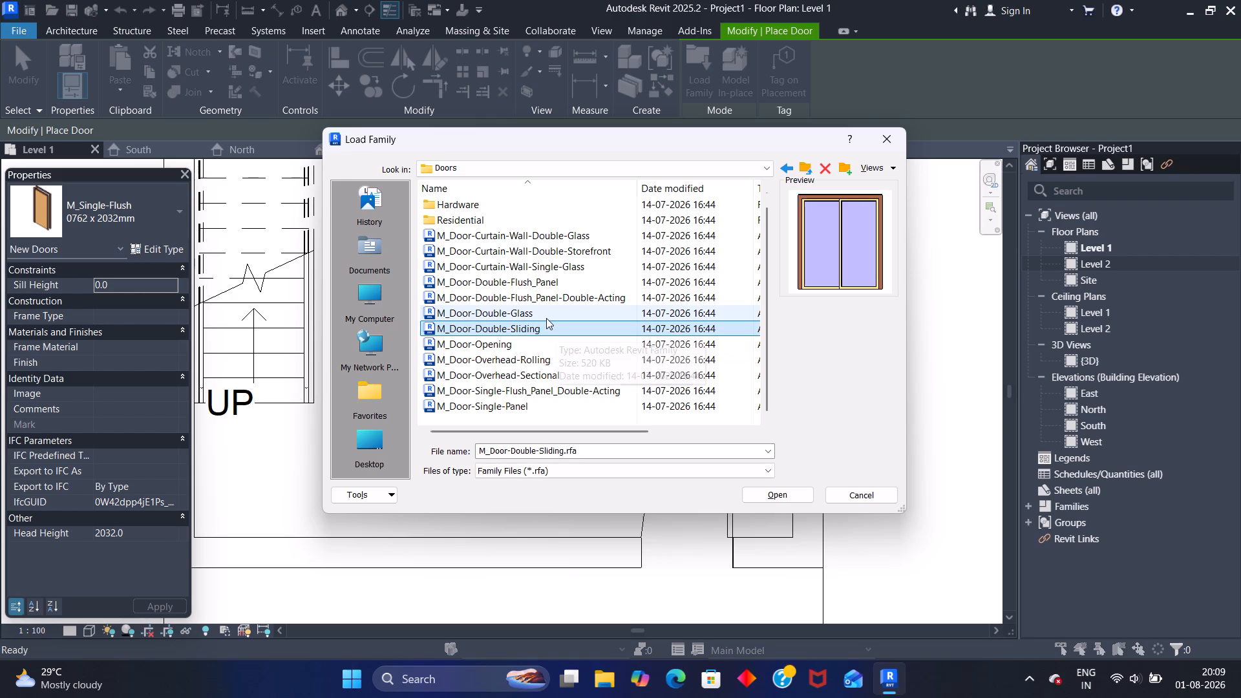
left_click(545, 315)
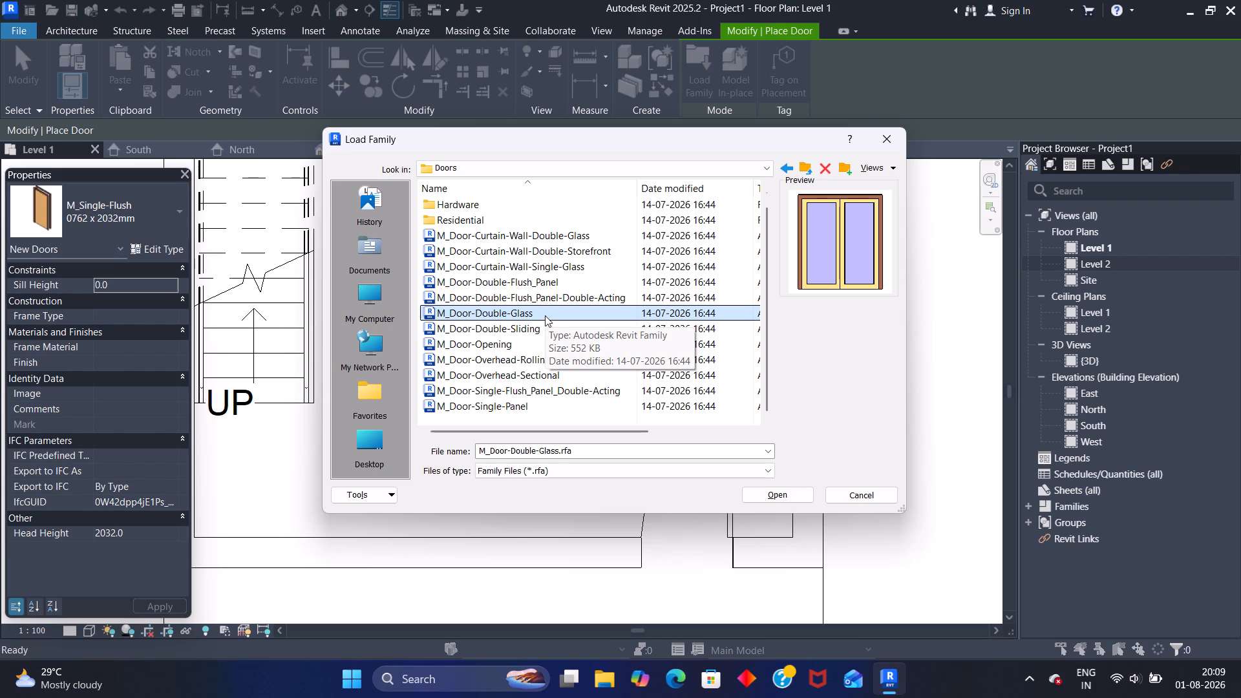
Load the M_Door-Double-Sliding family with its 1700 x 2000mm type.
left_click(544, 327)
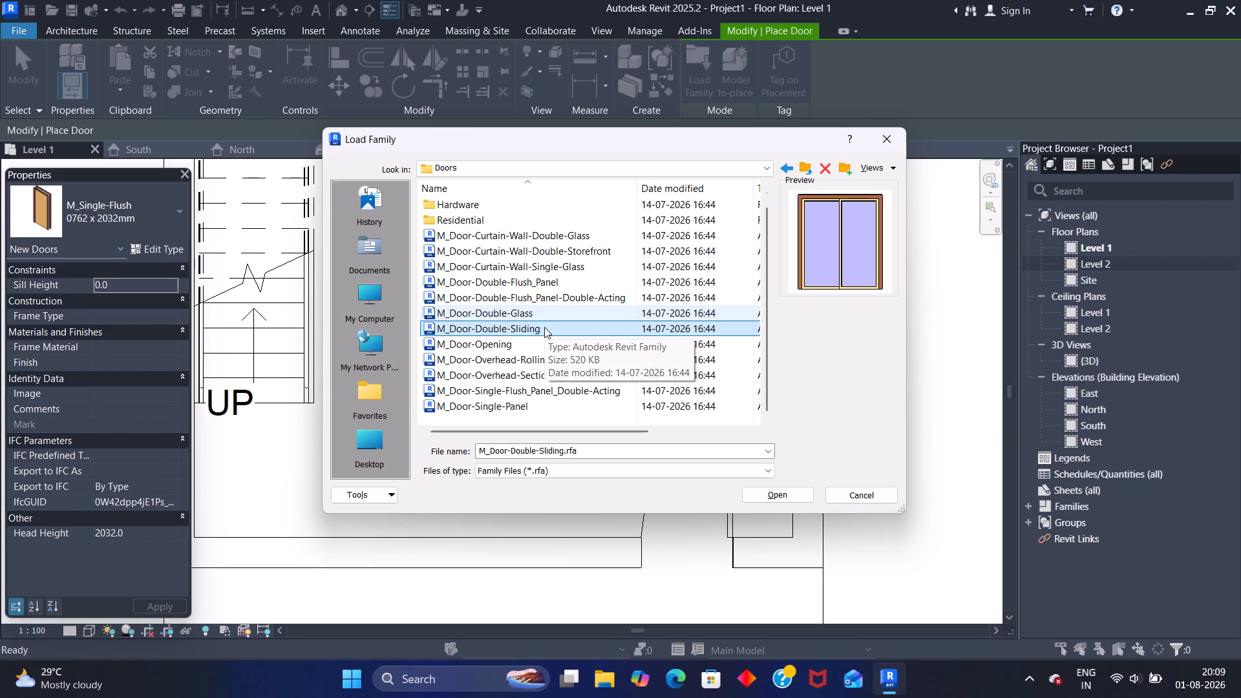
left_click(544, 327)
double_click(544, 327)
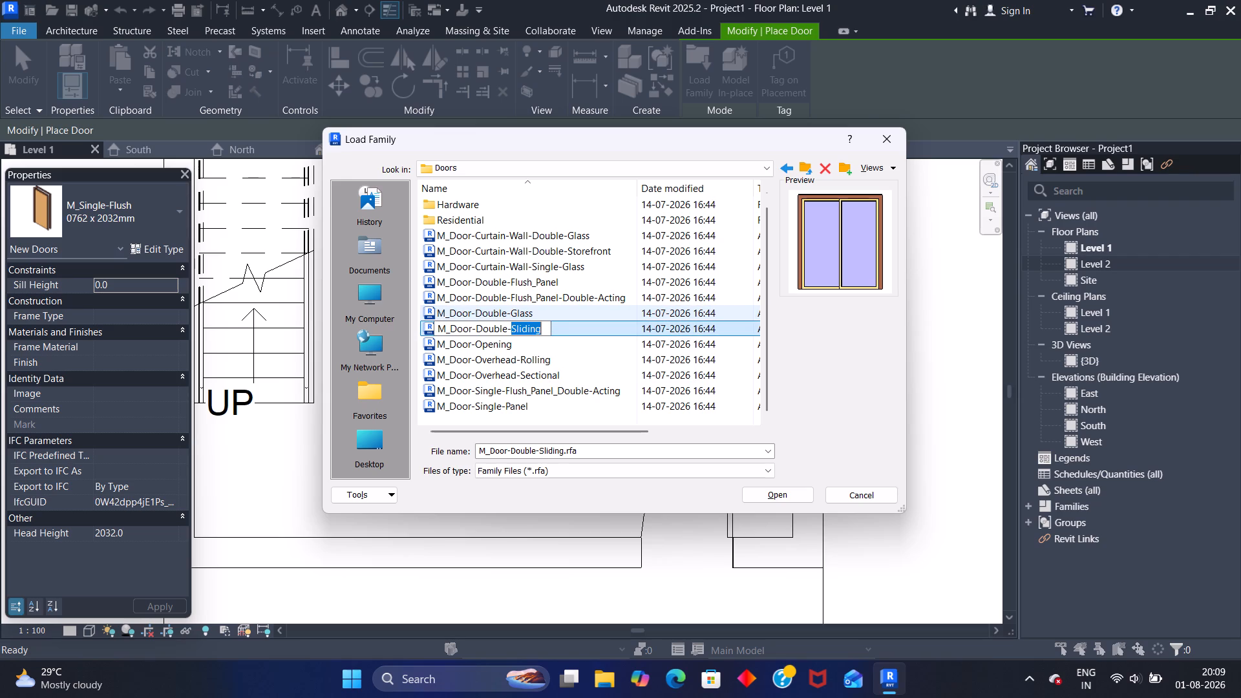
left_click(569, 314)
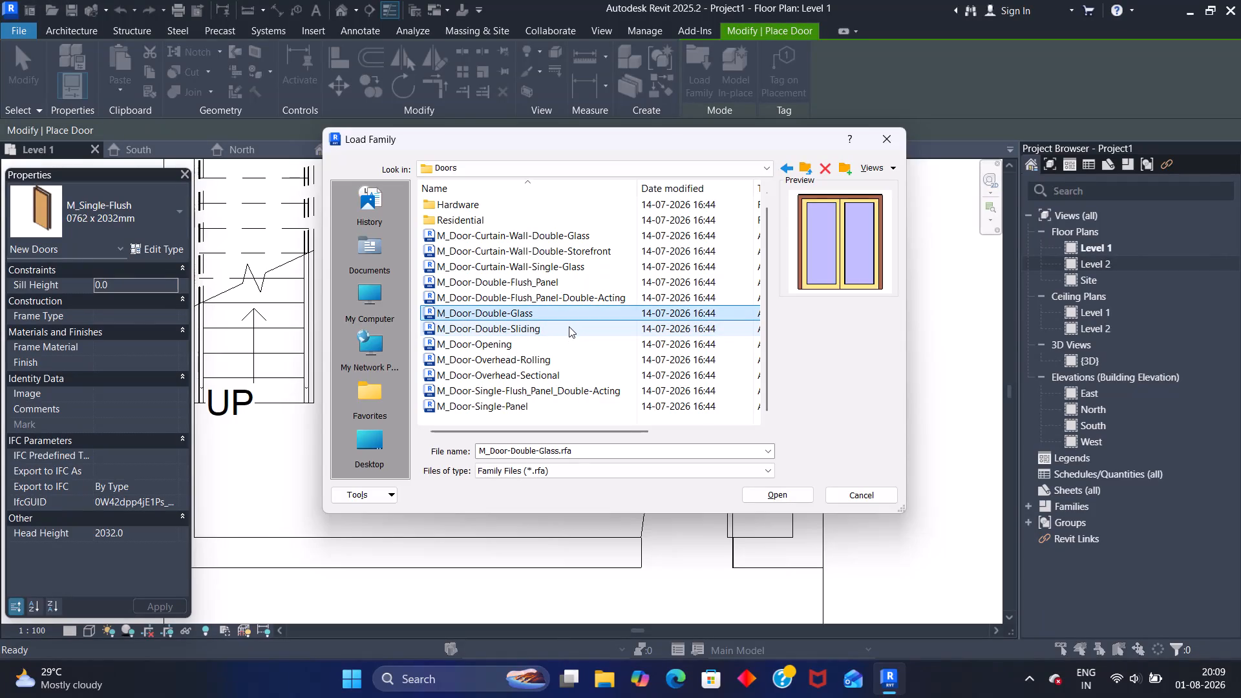
double_click(569, 326)
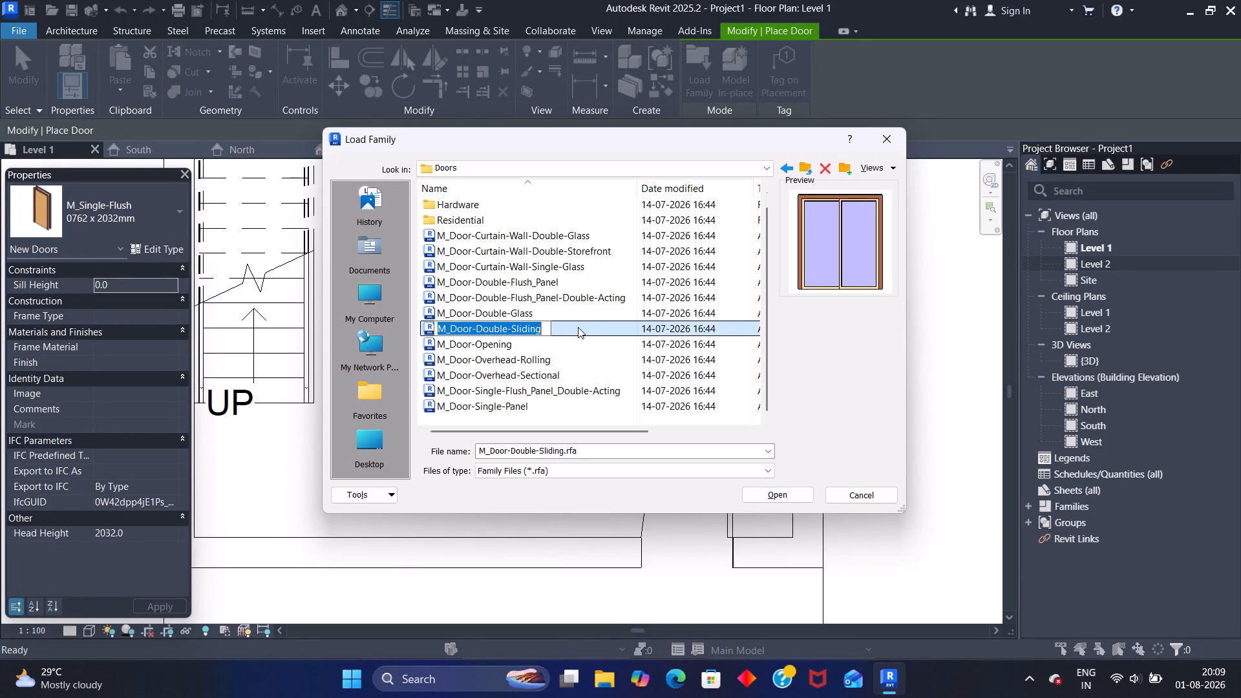
left_click(602, 331)
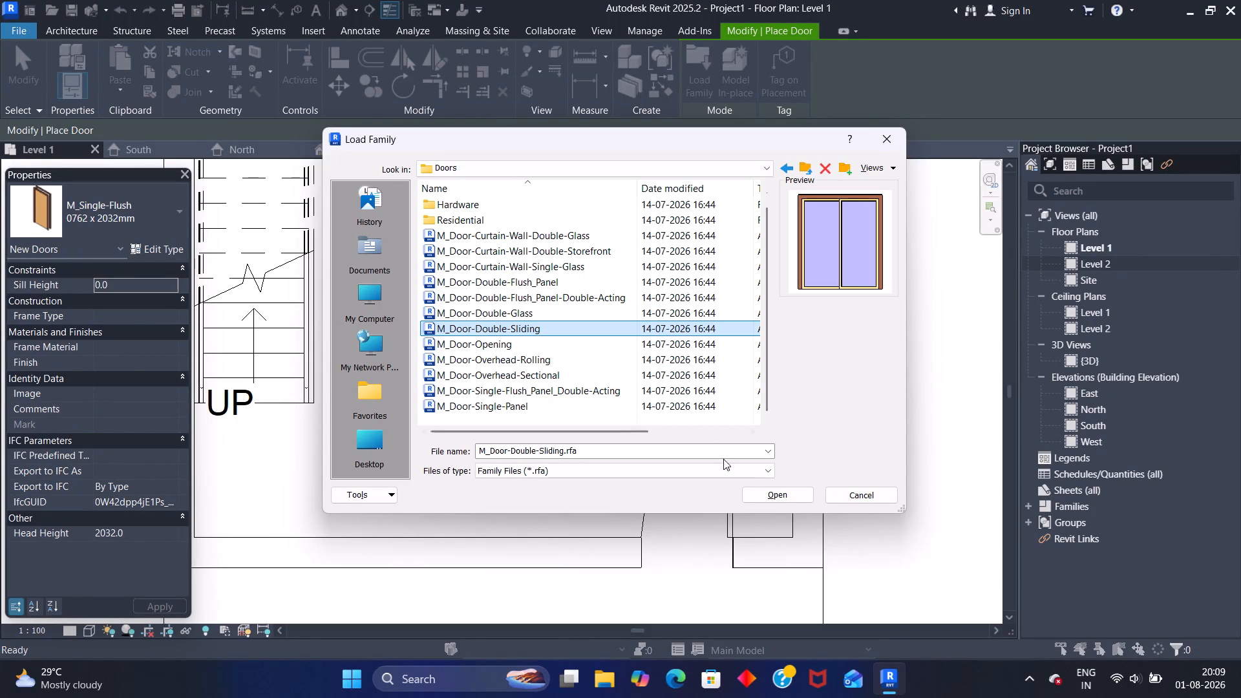
left_click(776, 499)
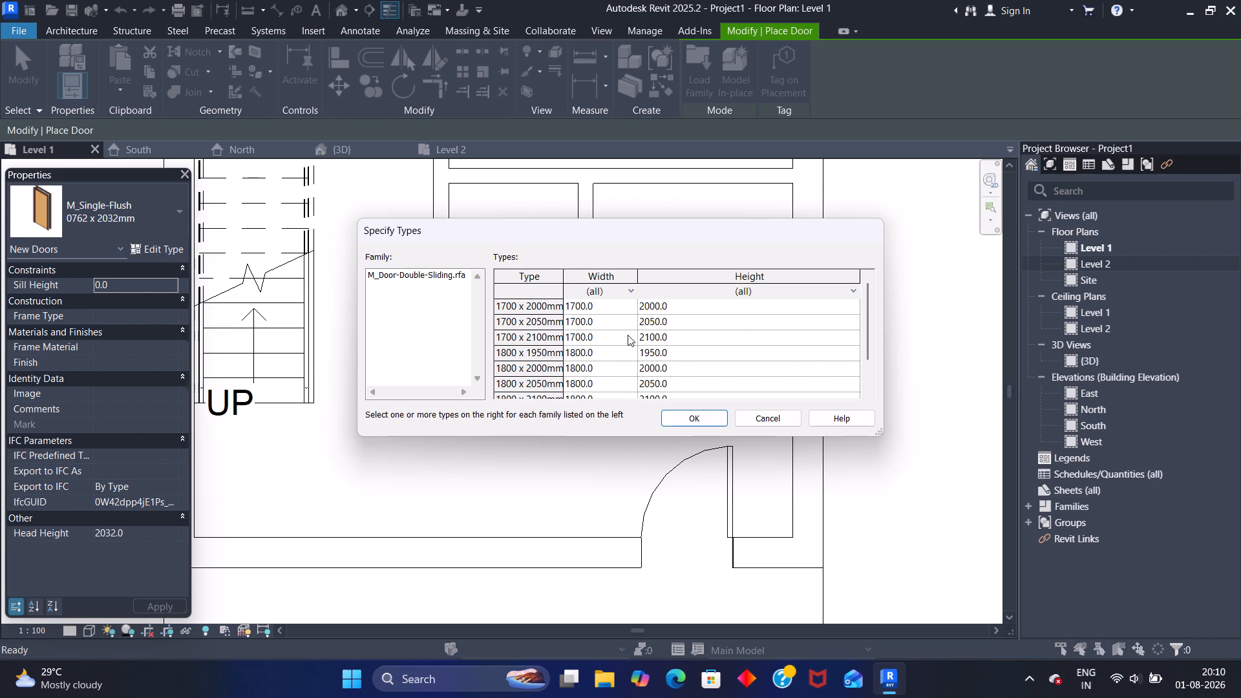
scroll(619, 357, "down", 1)
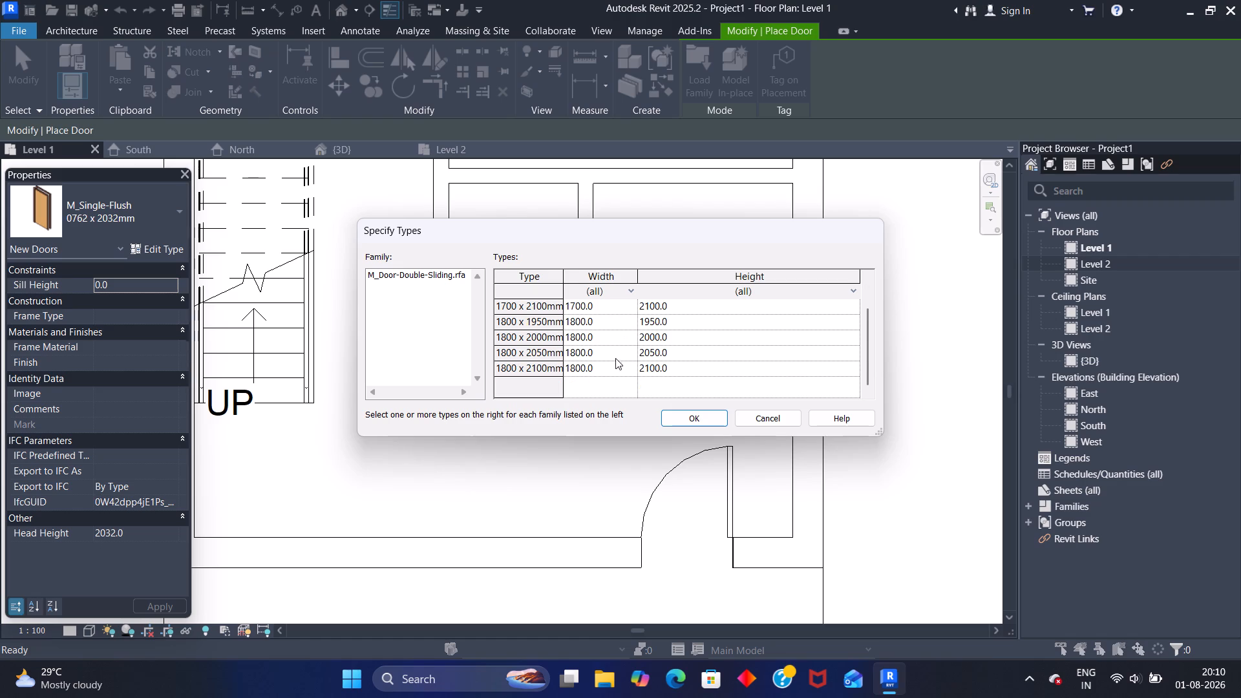
scroll(615, 358, "down", 2)
scroll(607, 354, "up", 5)
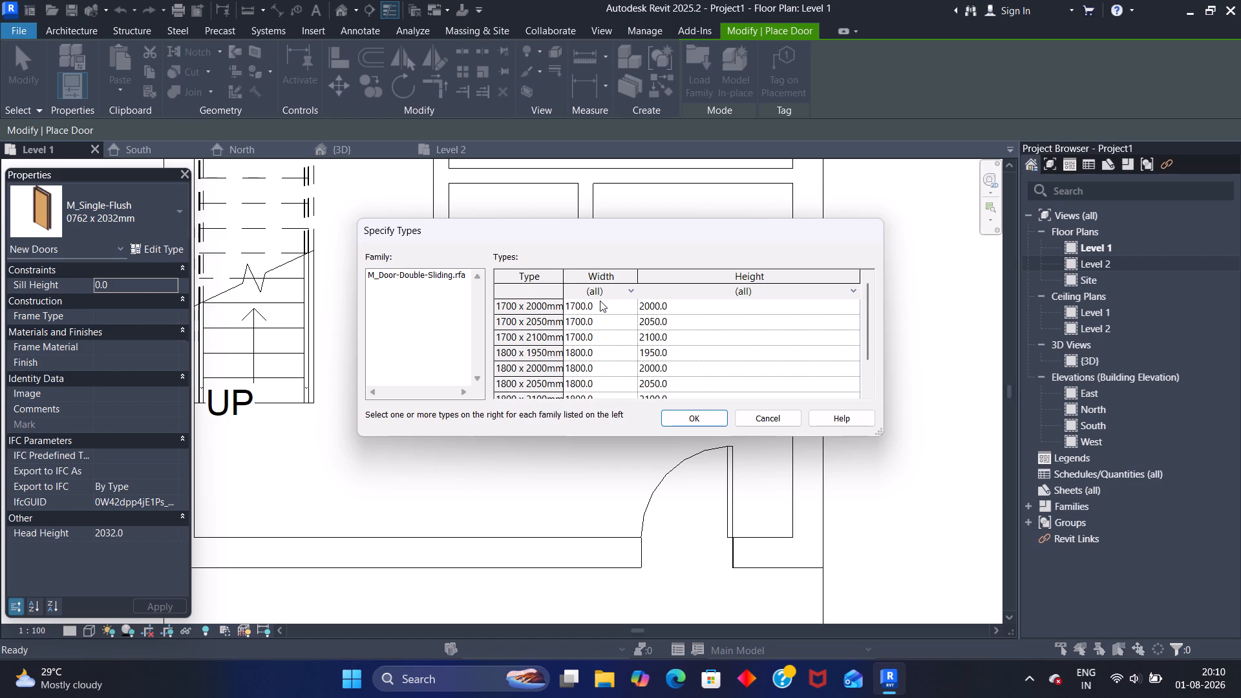
left_click(571, 307)
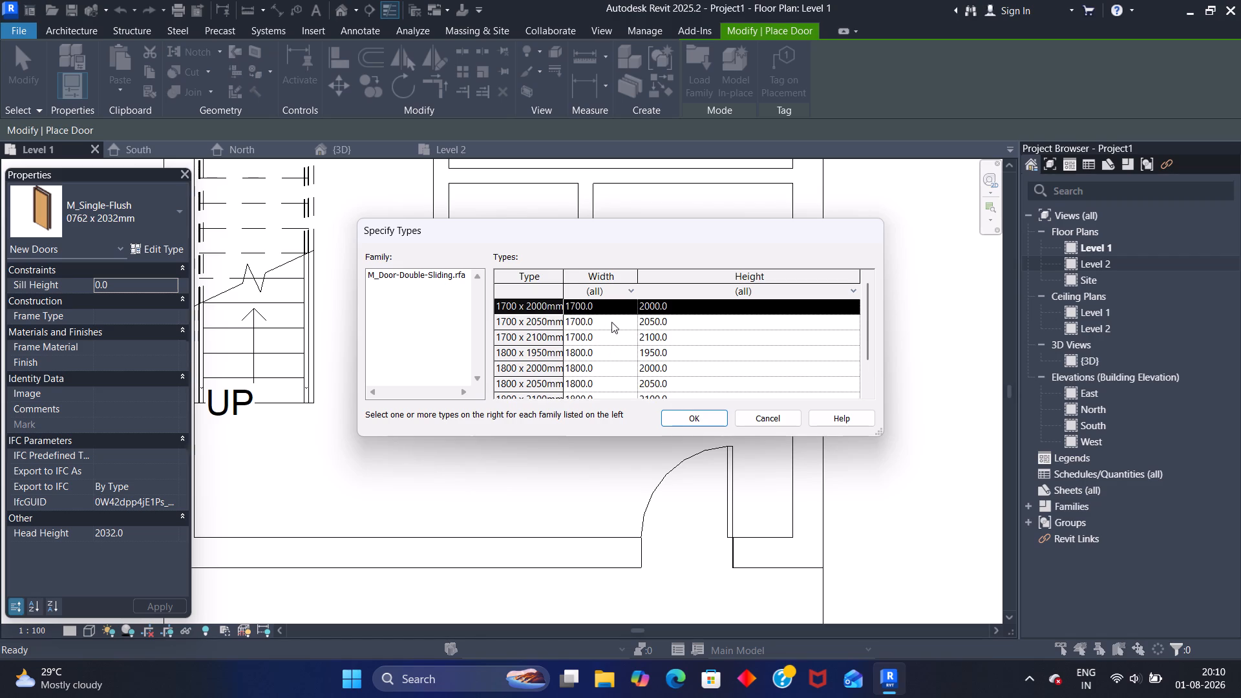
left_click(685, 412)
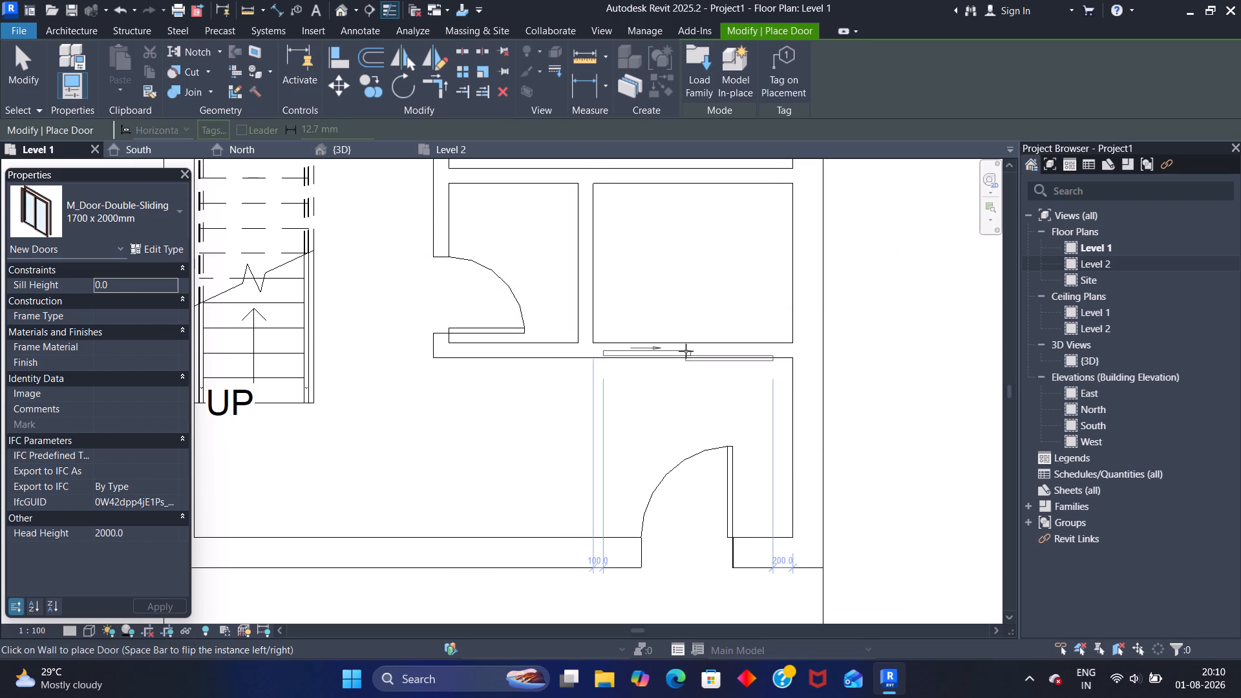
Place the 1700 x 2000mm double sliding door in the horizontal interior wall above the lower swing door, 150 mm from each side wall.
scroll(684, 350, "up", 2)
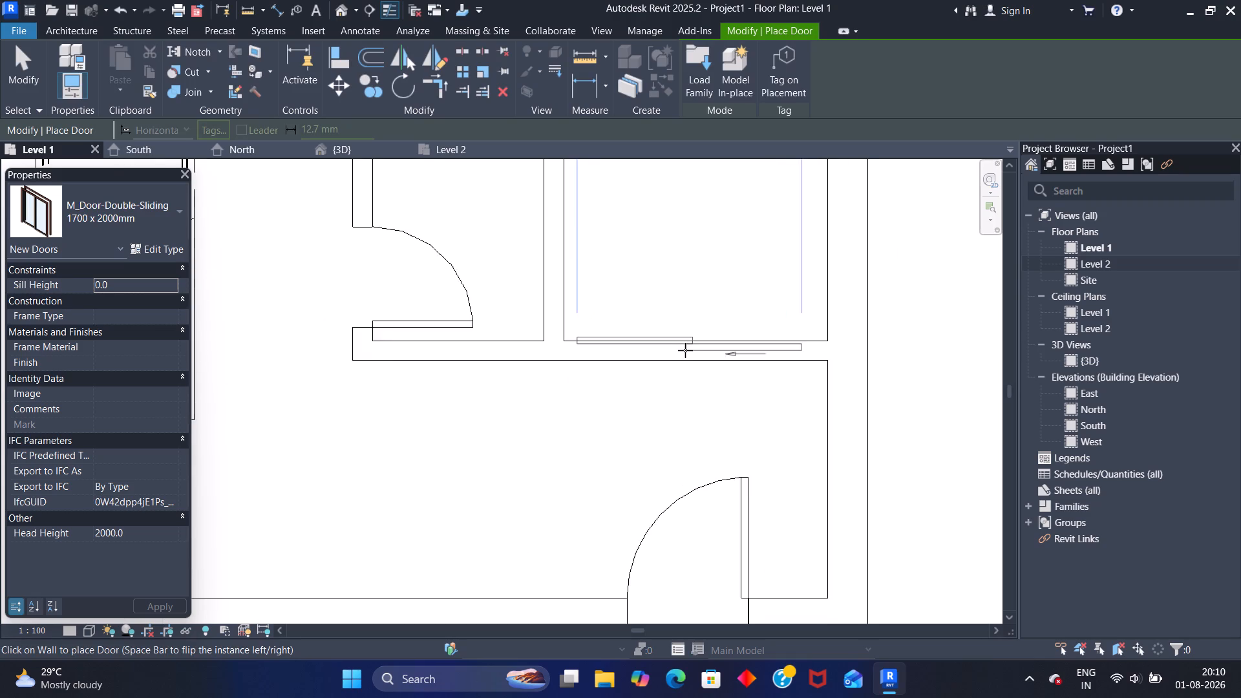
scroll(685, 350, "up", 1)
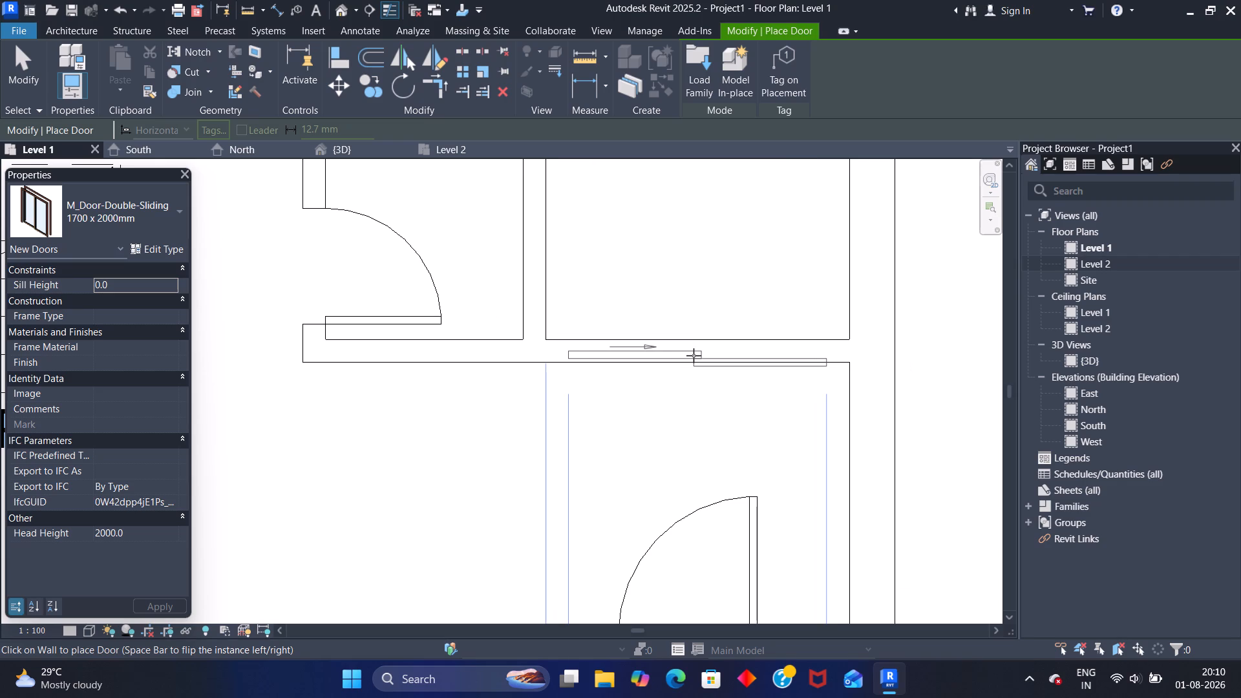
left_click(694, 355)
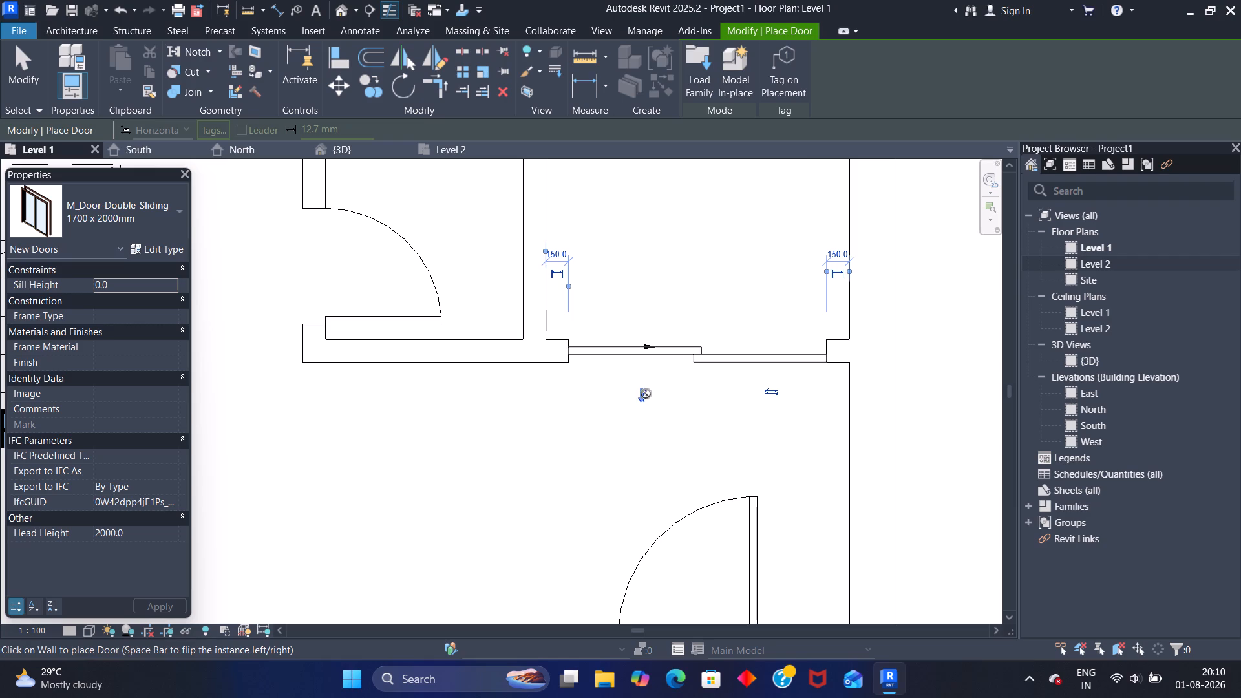
key("Escape")
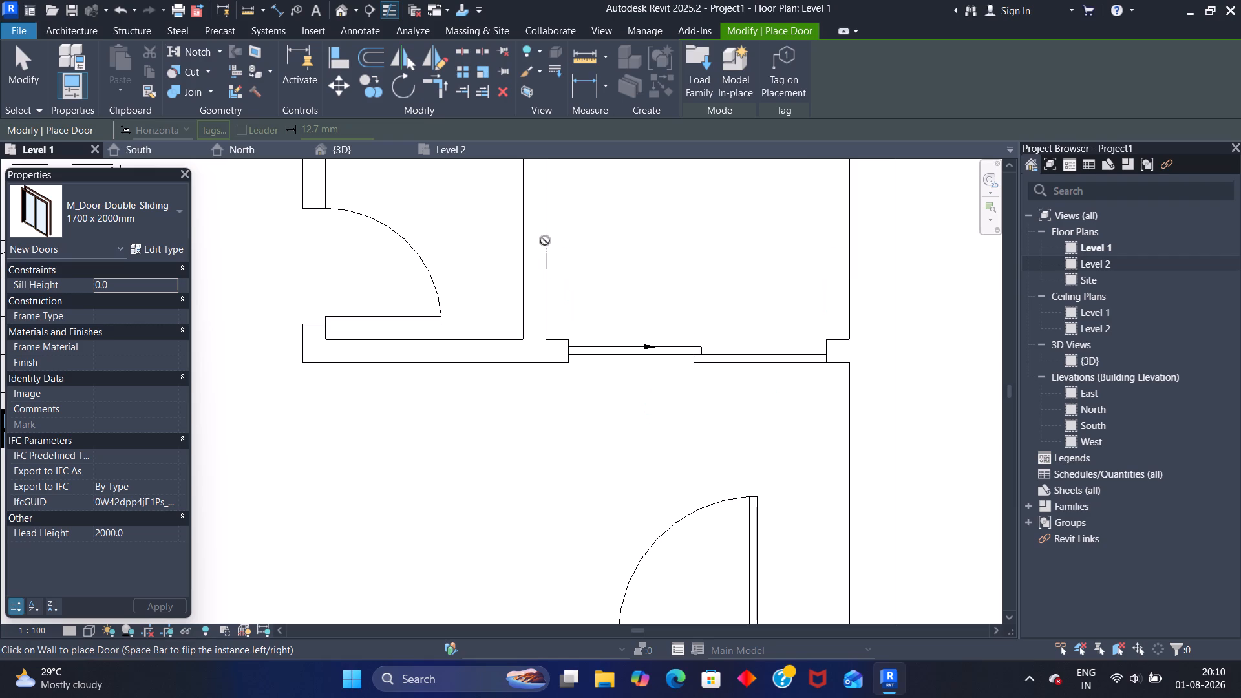
key("Escape")
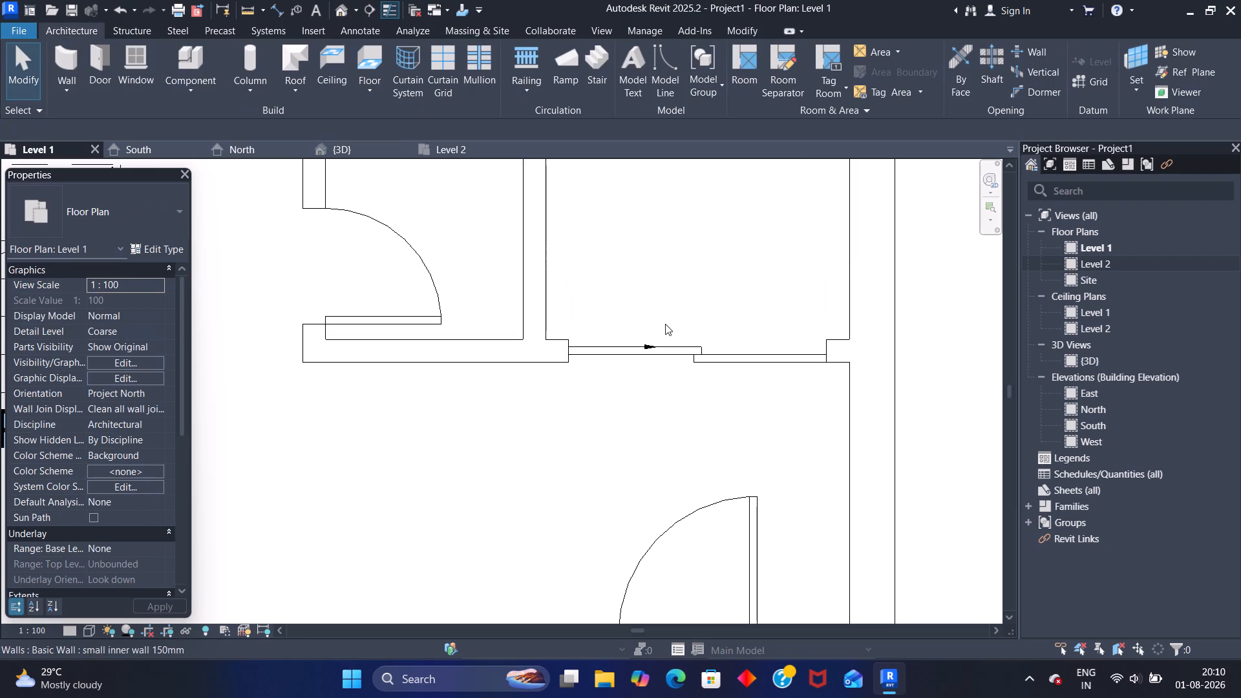
Select the newly placed double sliding door and flip its facing across the wall.
left_click(676, 352)
left_click(641, 390)
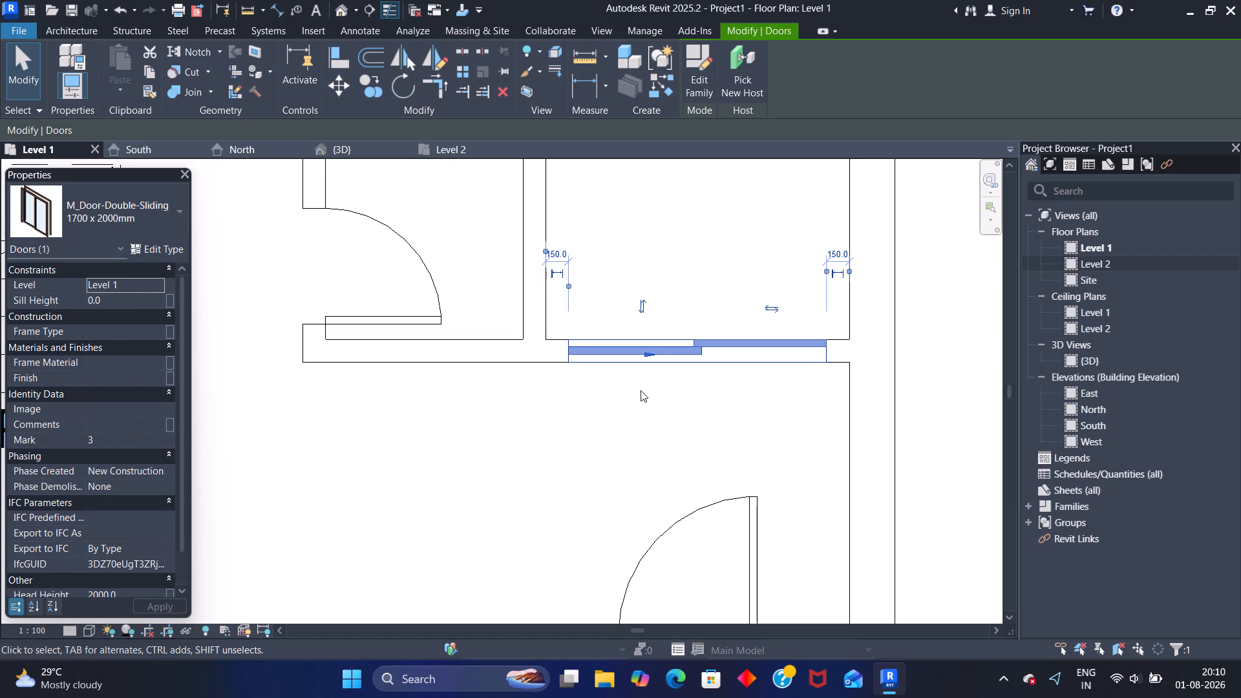
left_click(642, 308)
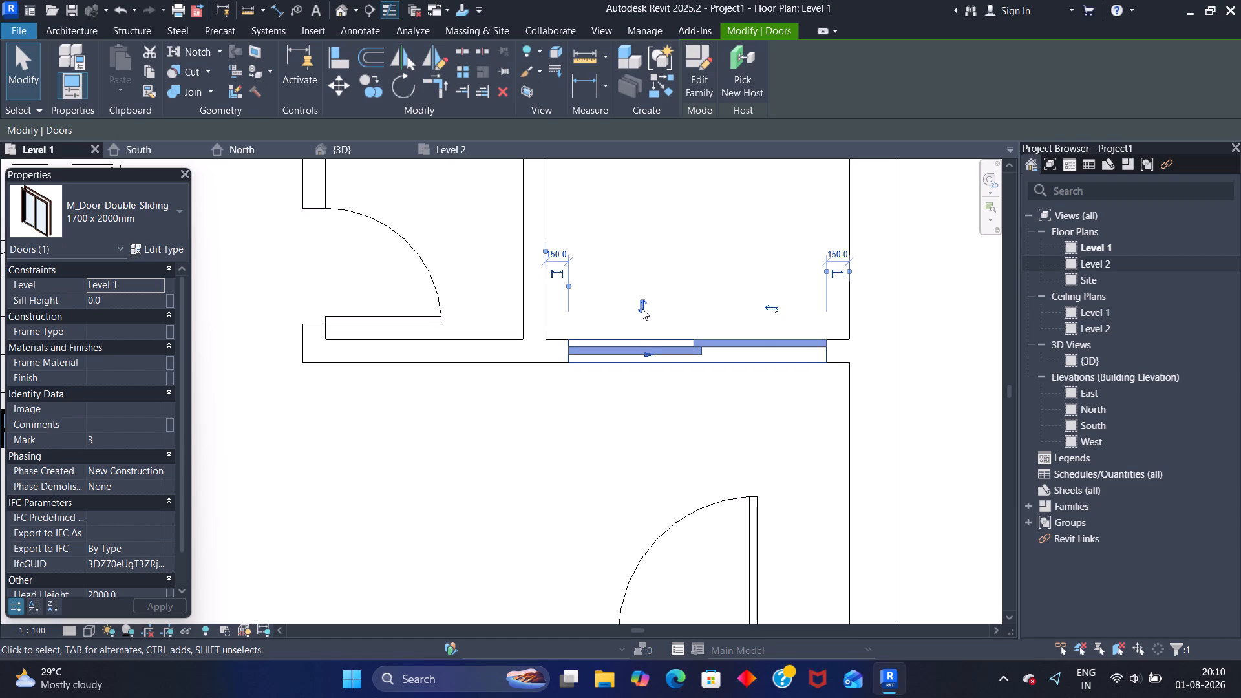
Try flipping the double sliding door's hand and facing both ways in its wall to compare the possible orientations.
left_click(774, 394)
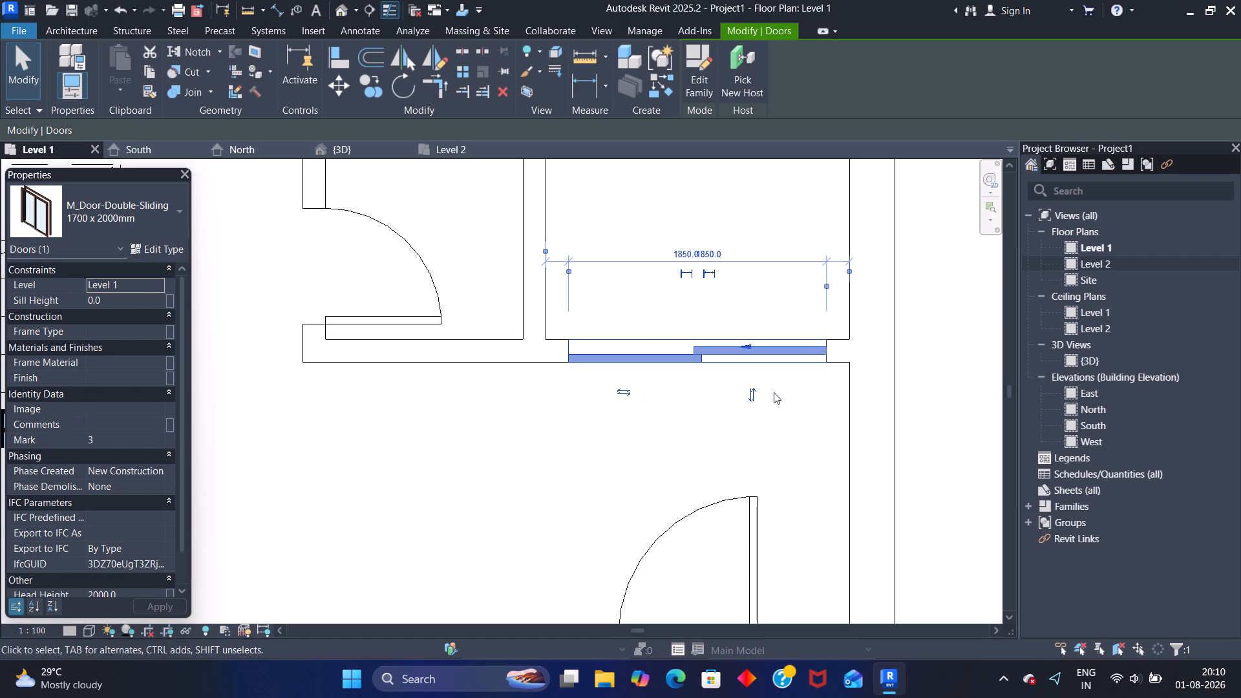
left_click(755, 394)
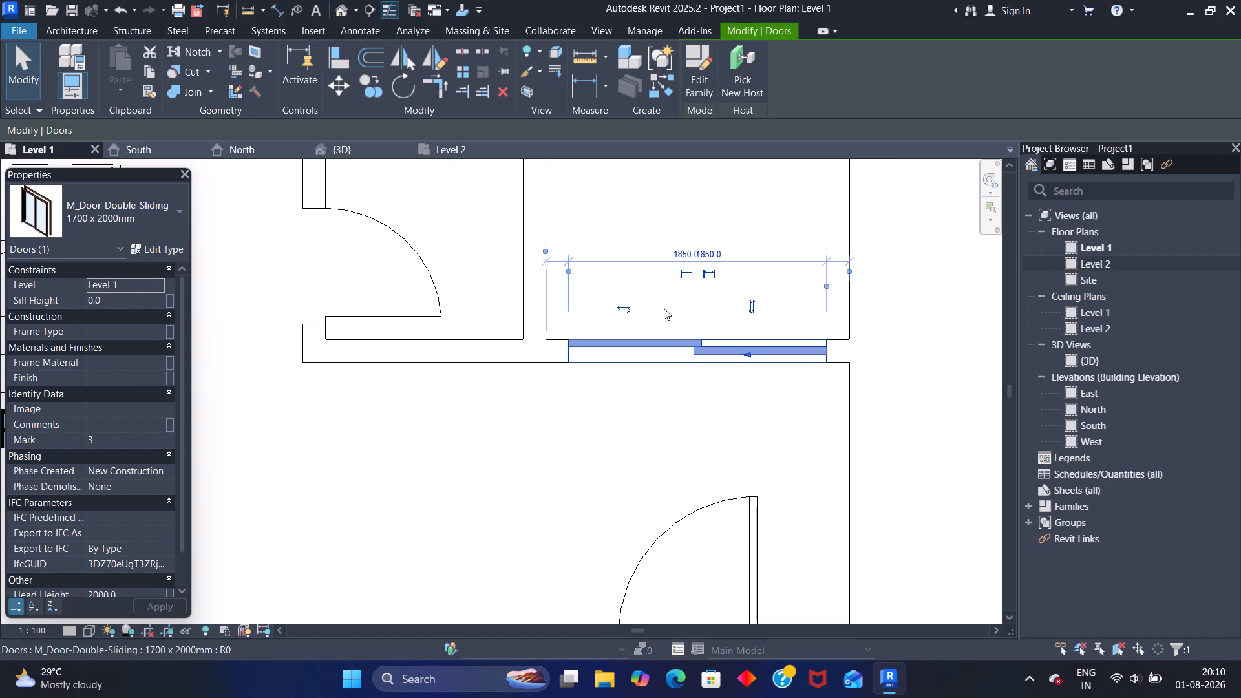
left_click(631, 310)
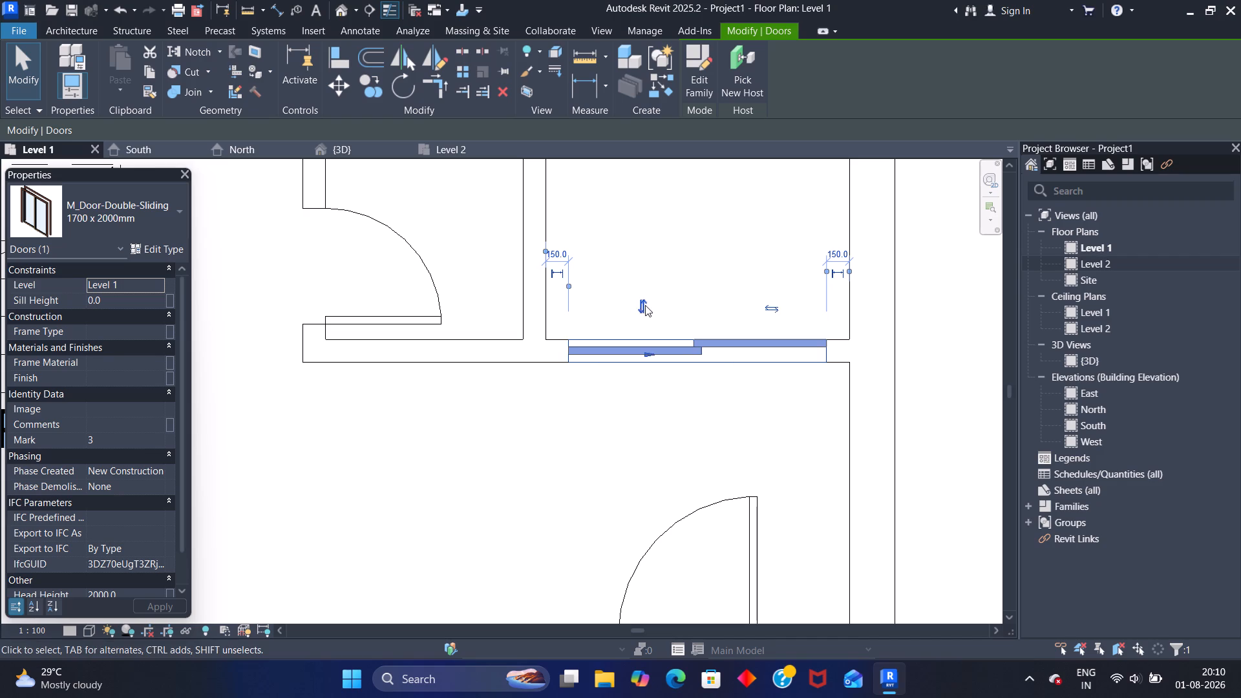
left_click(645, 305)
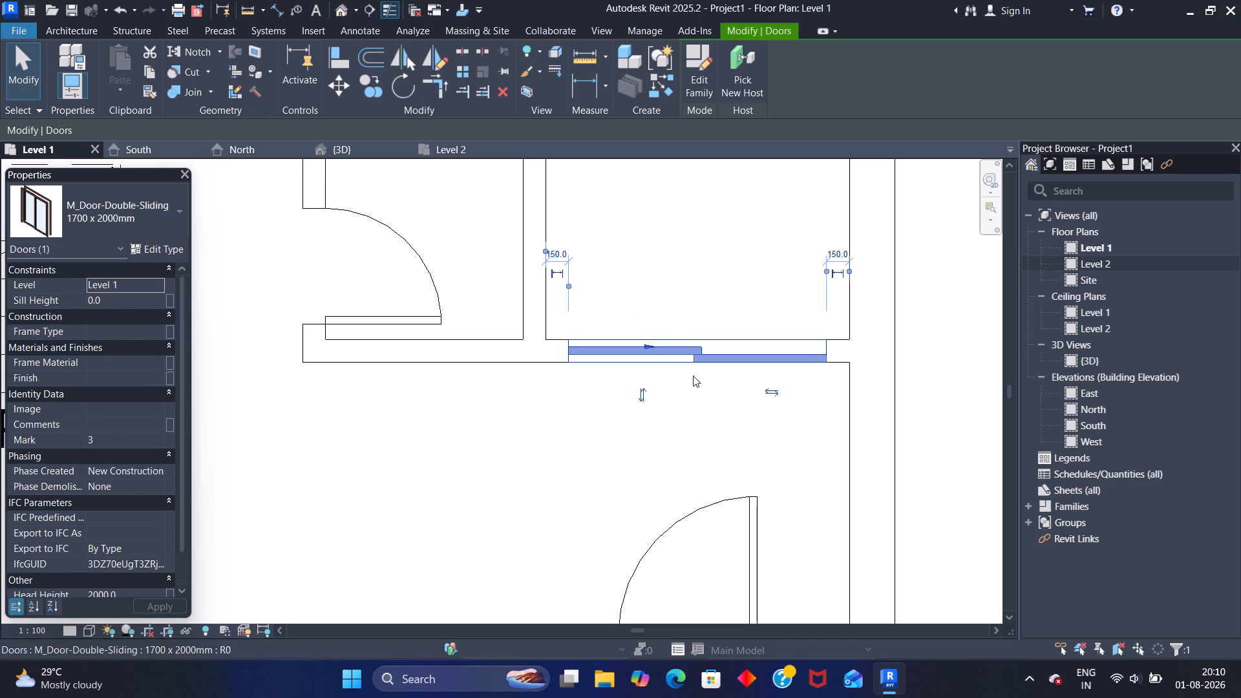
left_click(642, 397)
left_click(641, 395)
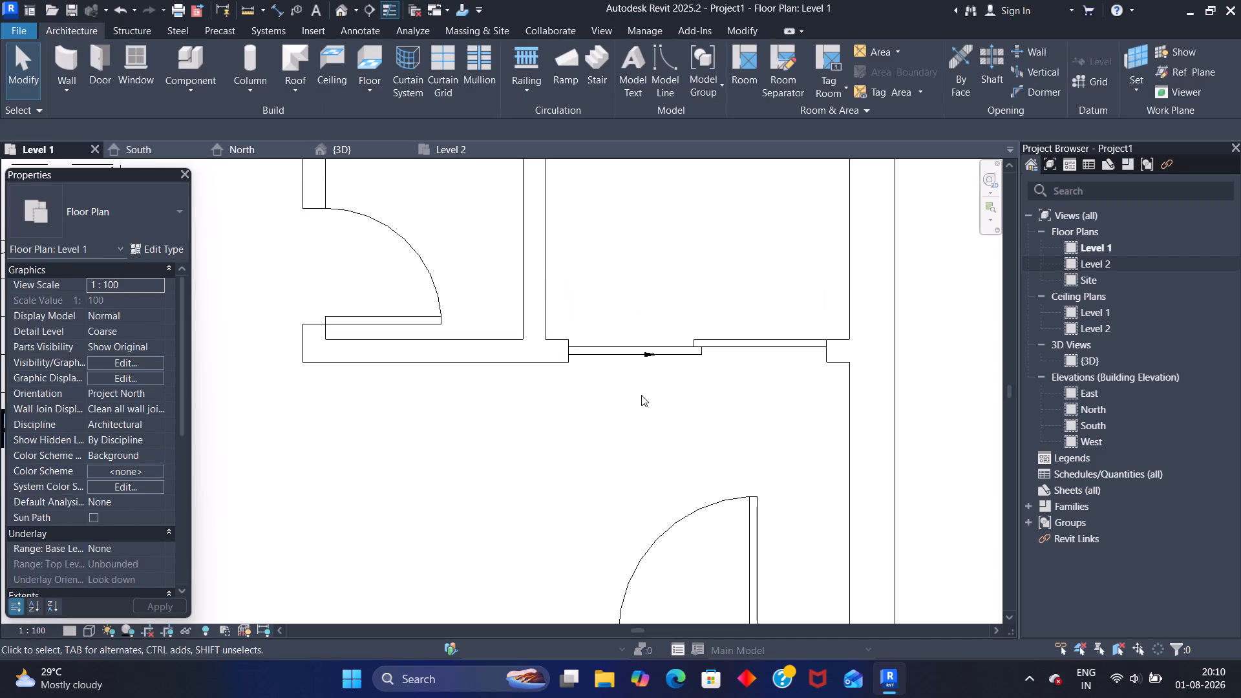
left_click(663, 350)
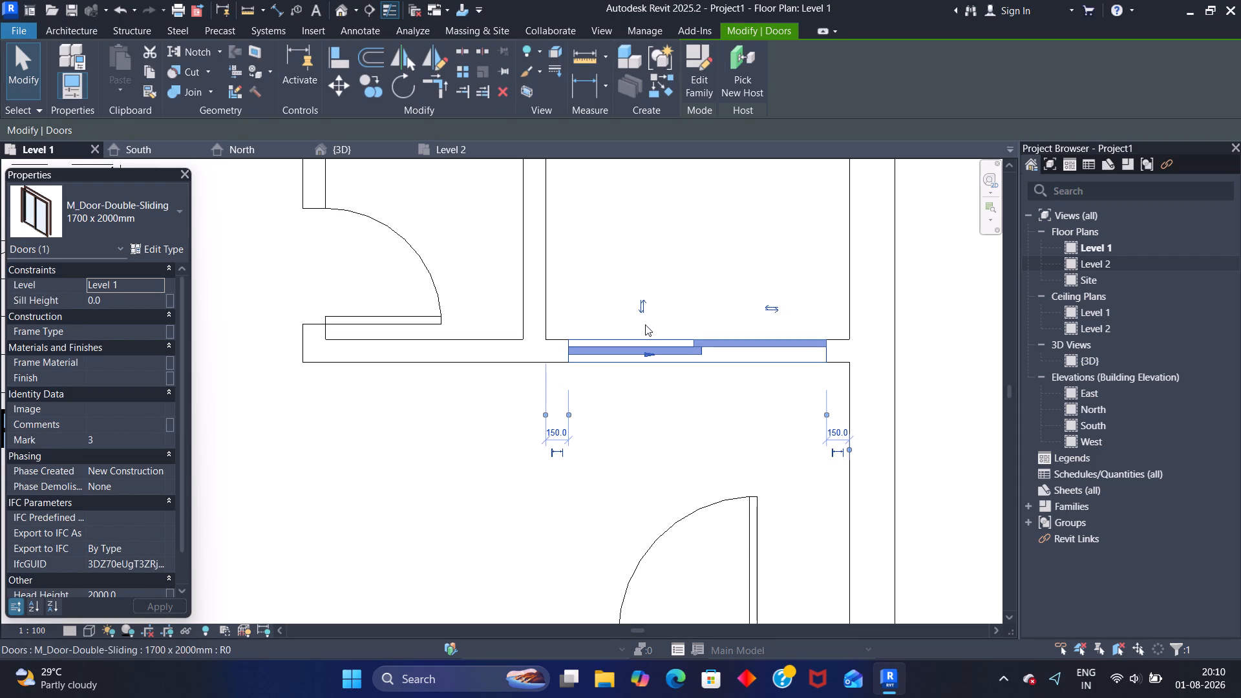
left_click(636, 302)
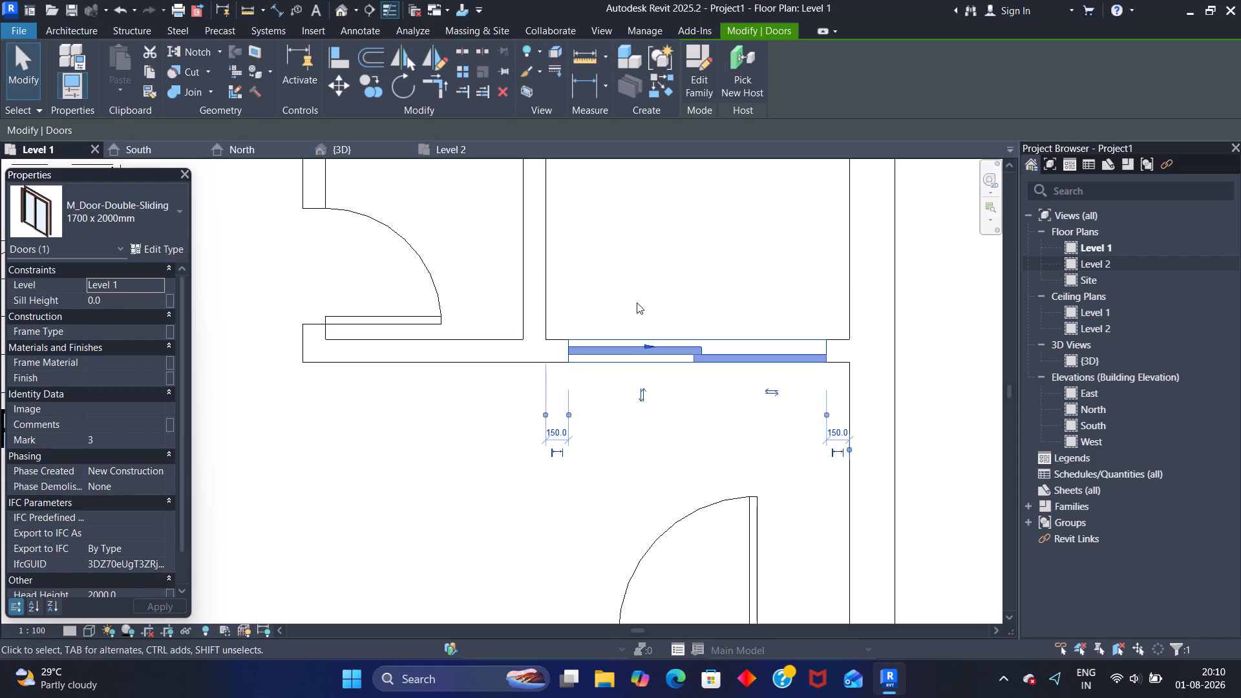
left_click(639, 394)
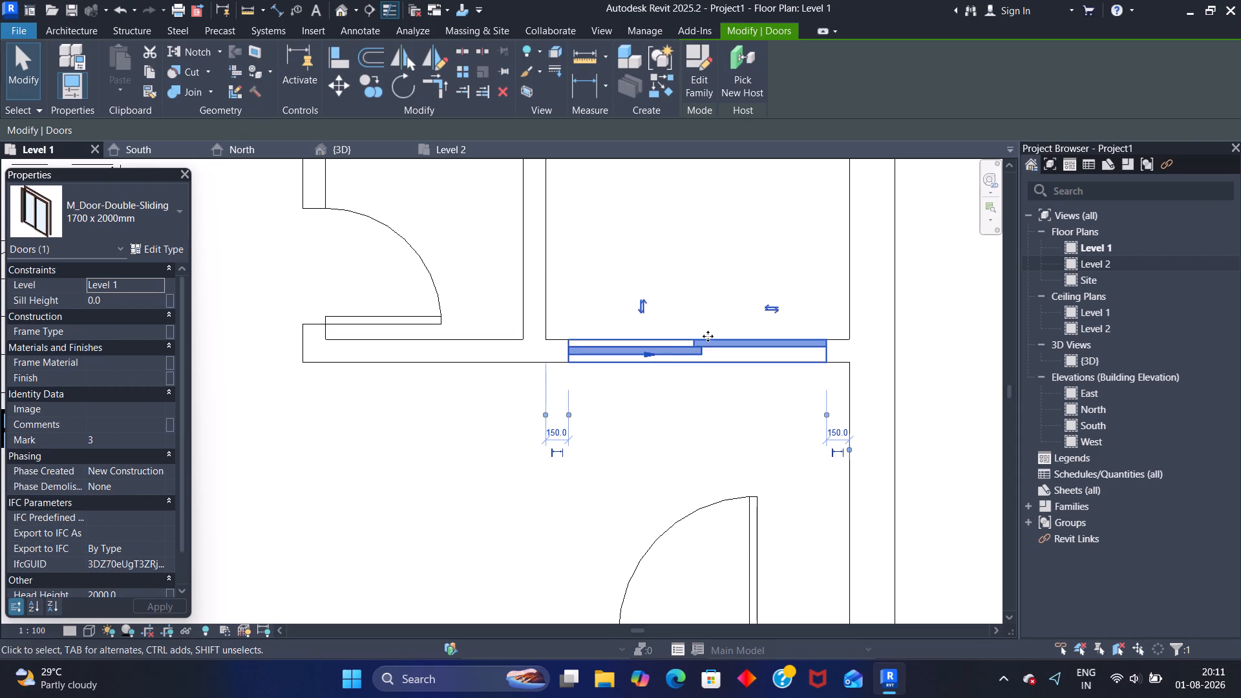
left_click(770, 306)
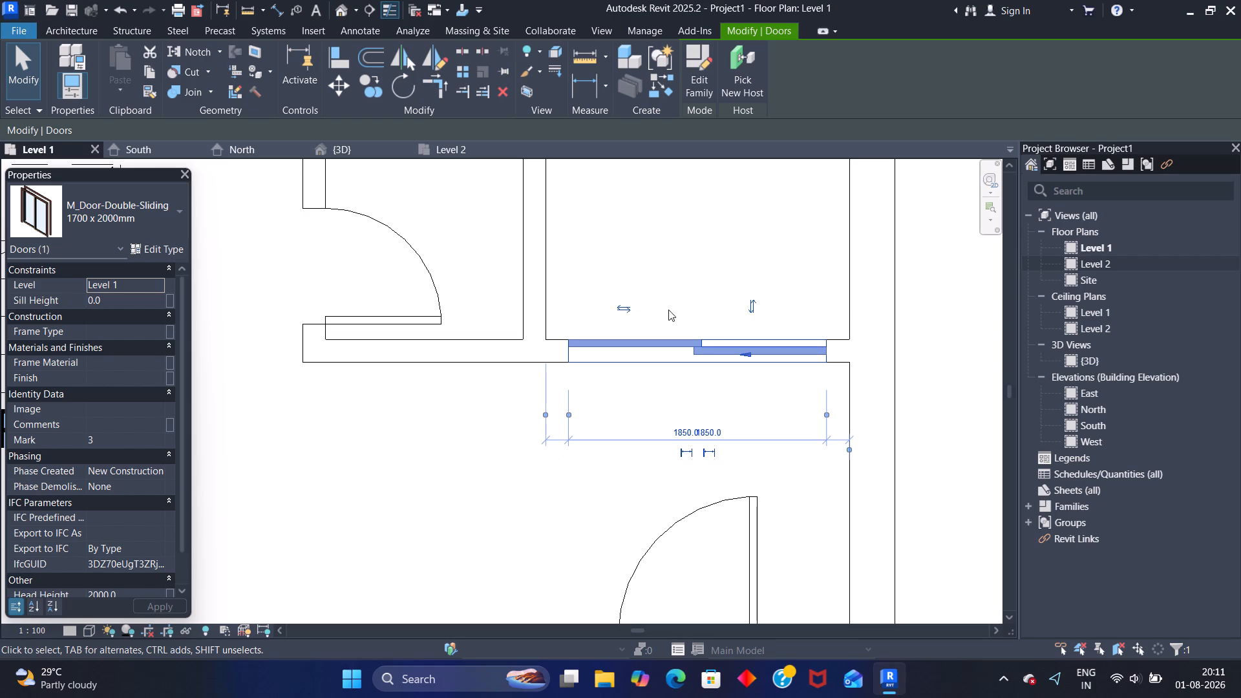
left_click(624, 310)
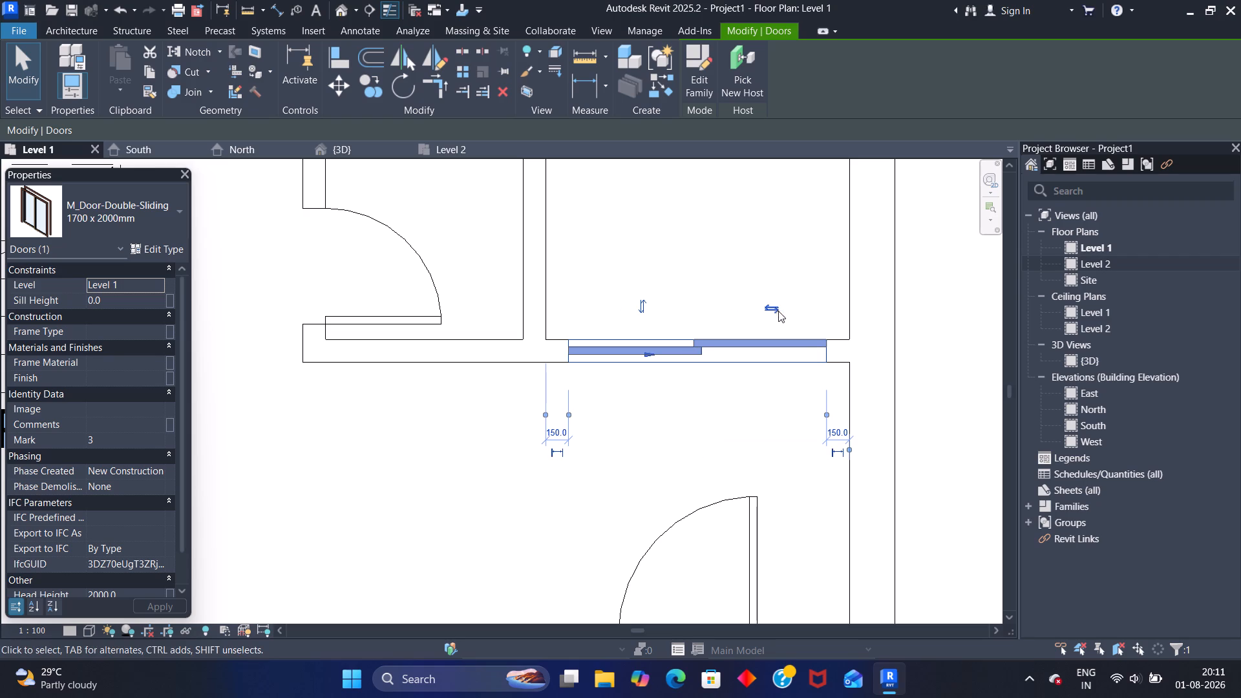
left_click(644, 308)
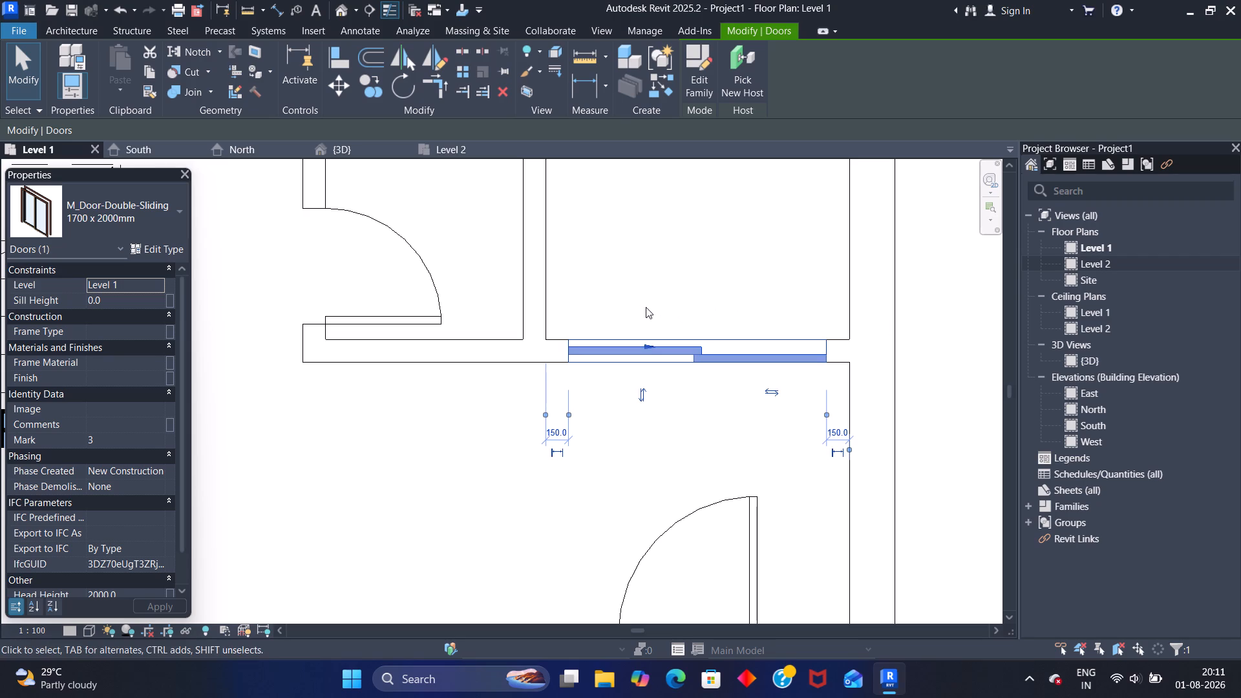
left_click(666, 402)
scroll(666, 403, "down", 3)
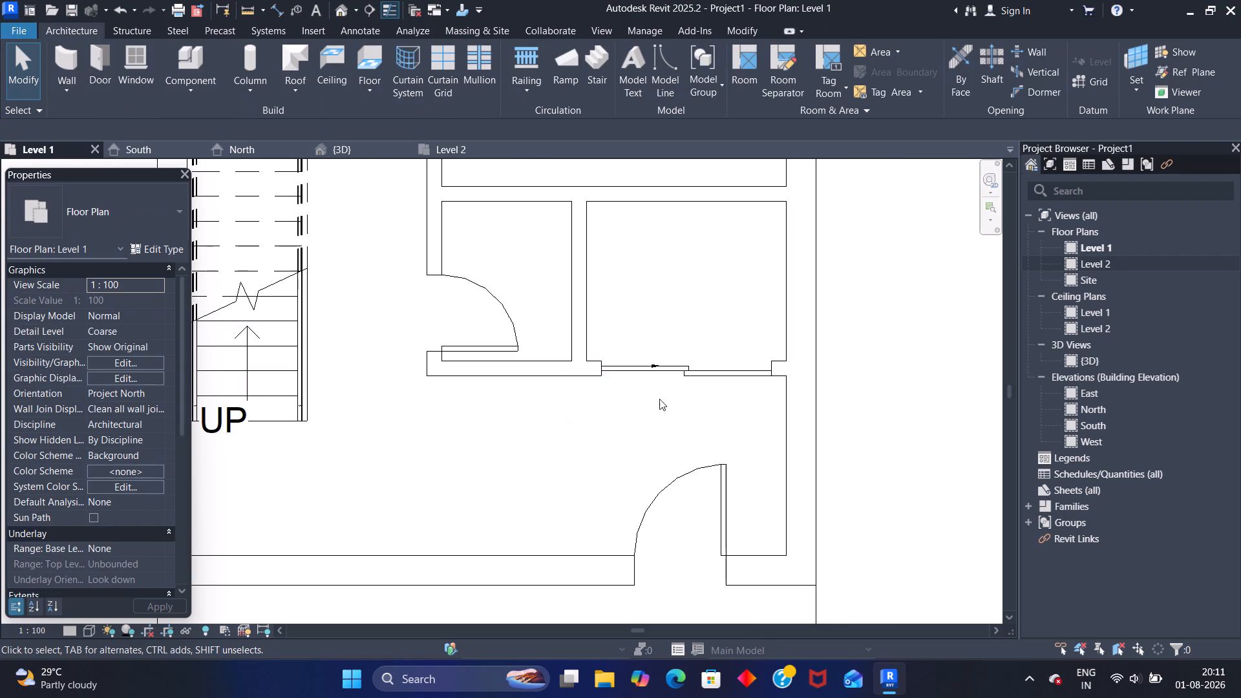
In the 3D view, temporarily hide the long east exterior wall to look inside Level 1, and restore it.
left_click(377, 148)
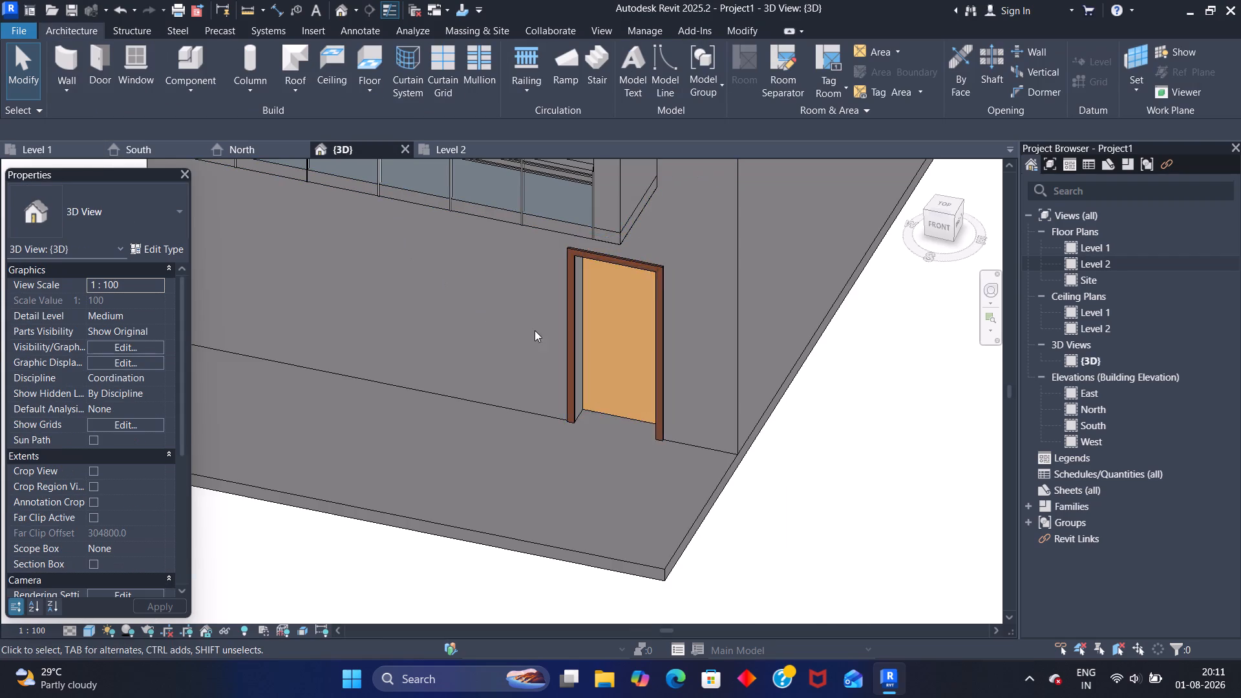
scroll(507, 317, "down", 8)
scroll(574, 315, "down", 1)
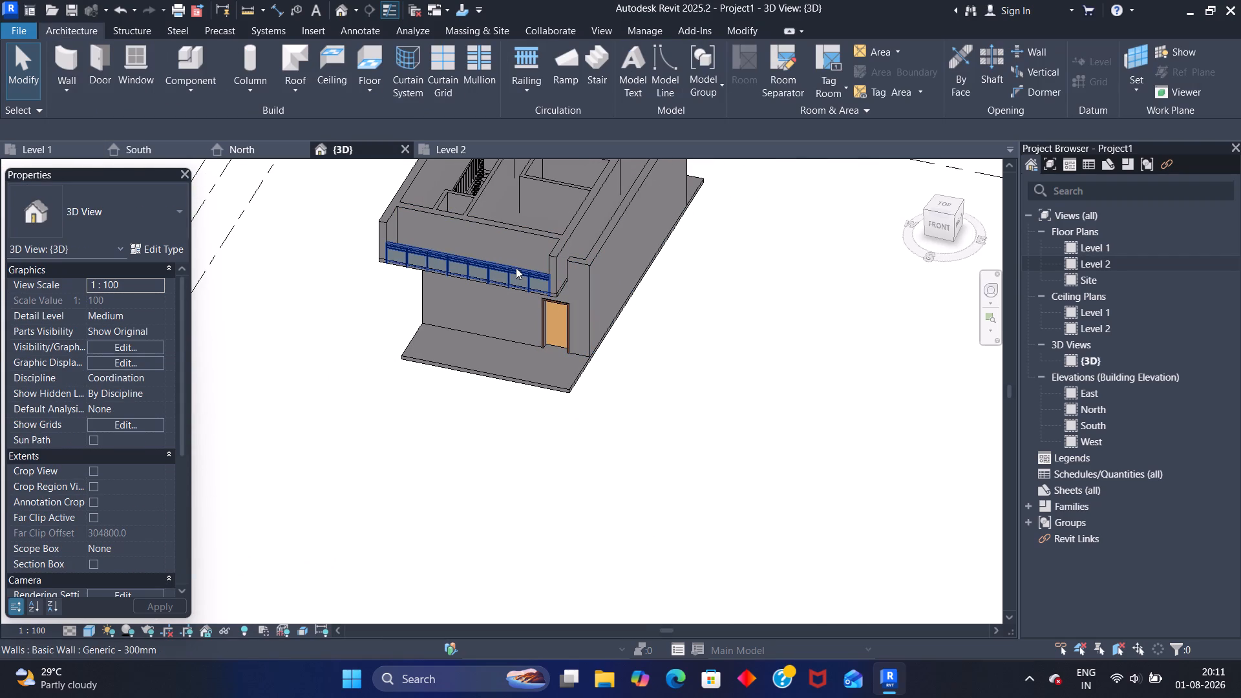
scroll(543, 299, "up", 2)
scroll(619, 301, "up", 2)
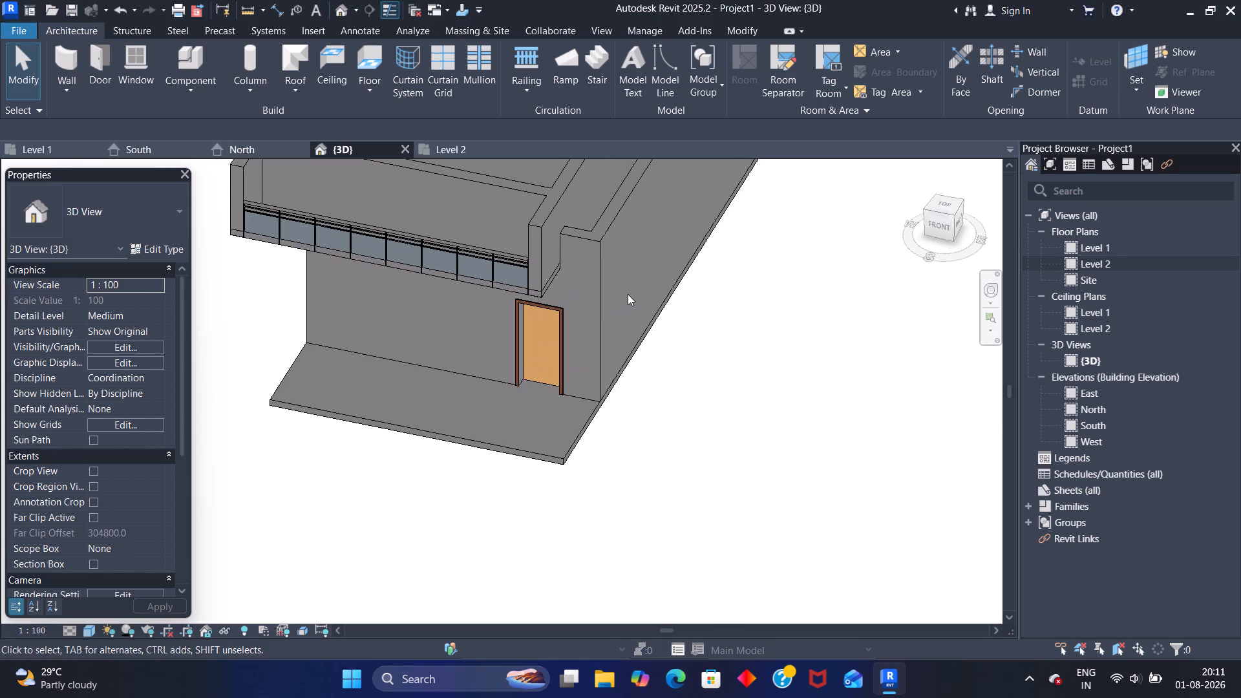
left_click(631, 279)
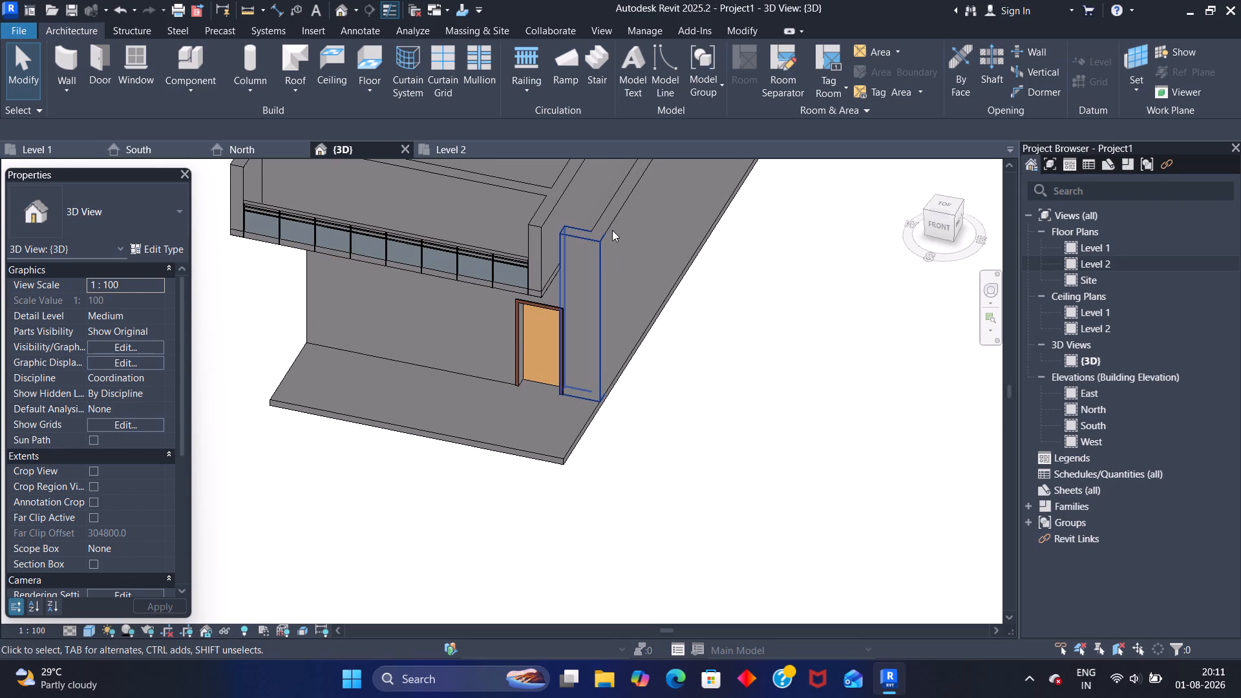
left_click(612, 227)
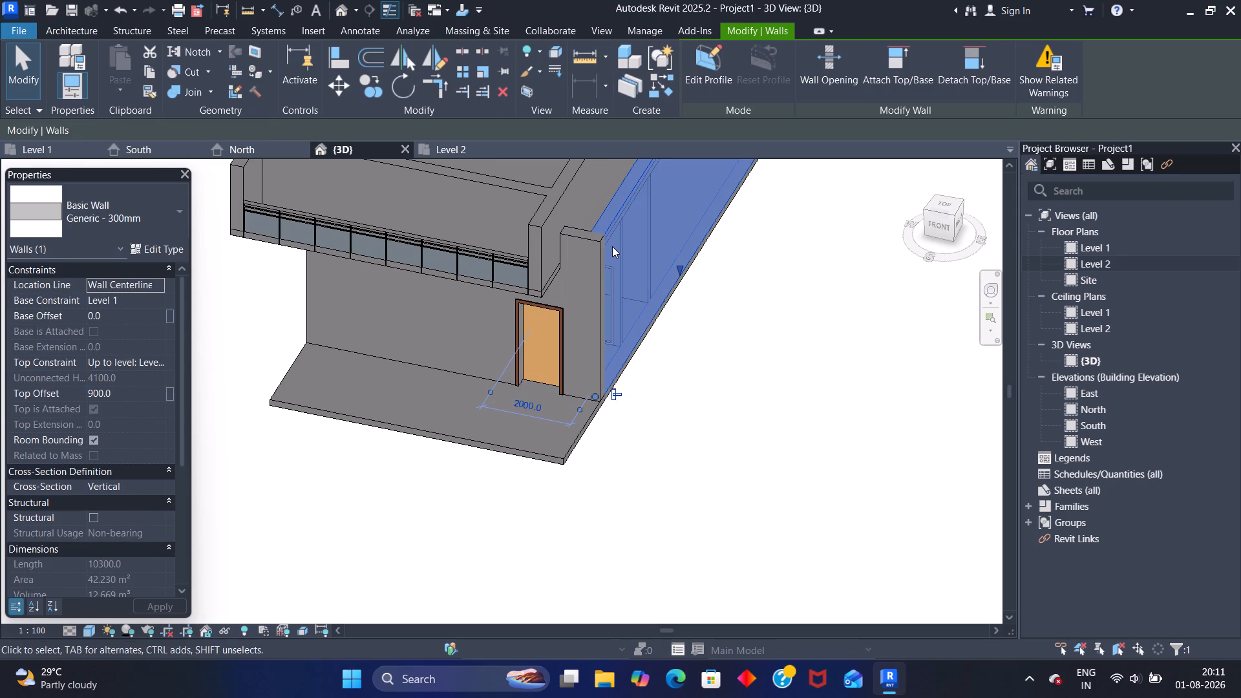
type("hh")
scroll(639, 258, "down", 2)
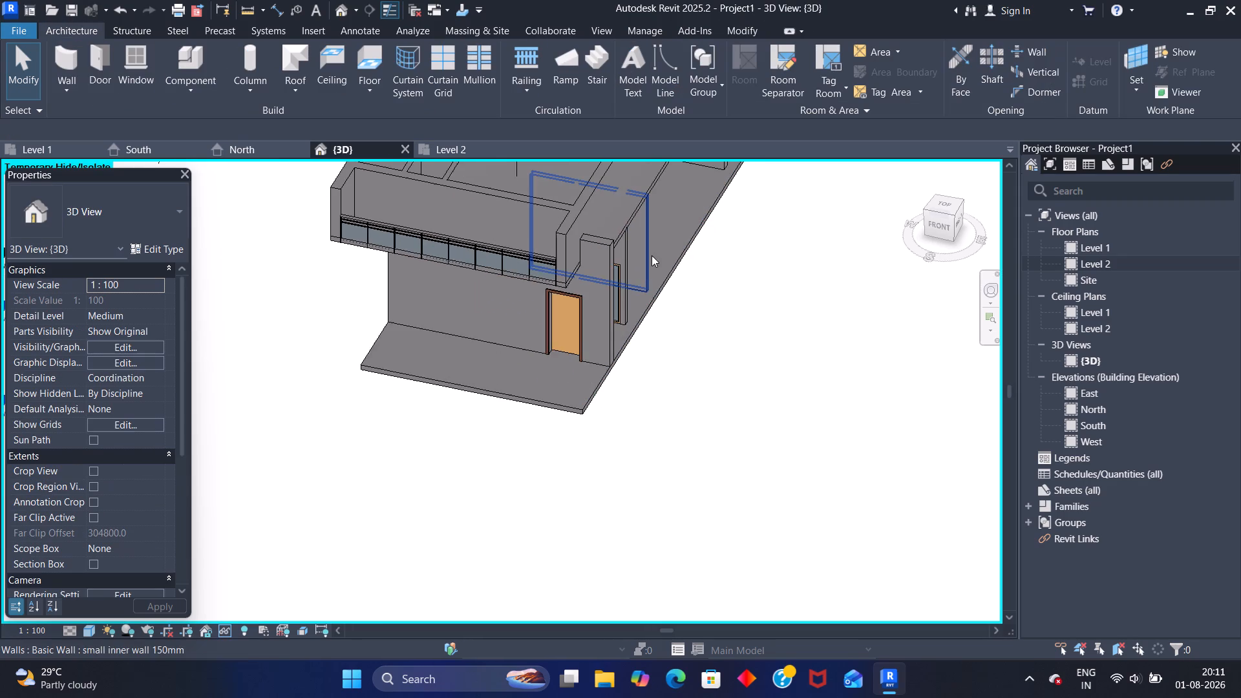
scroll(652, 255, "down", 1)
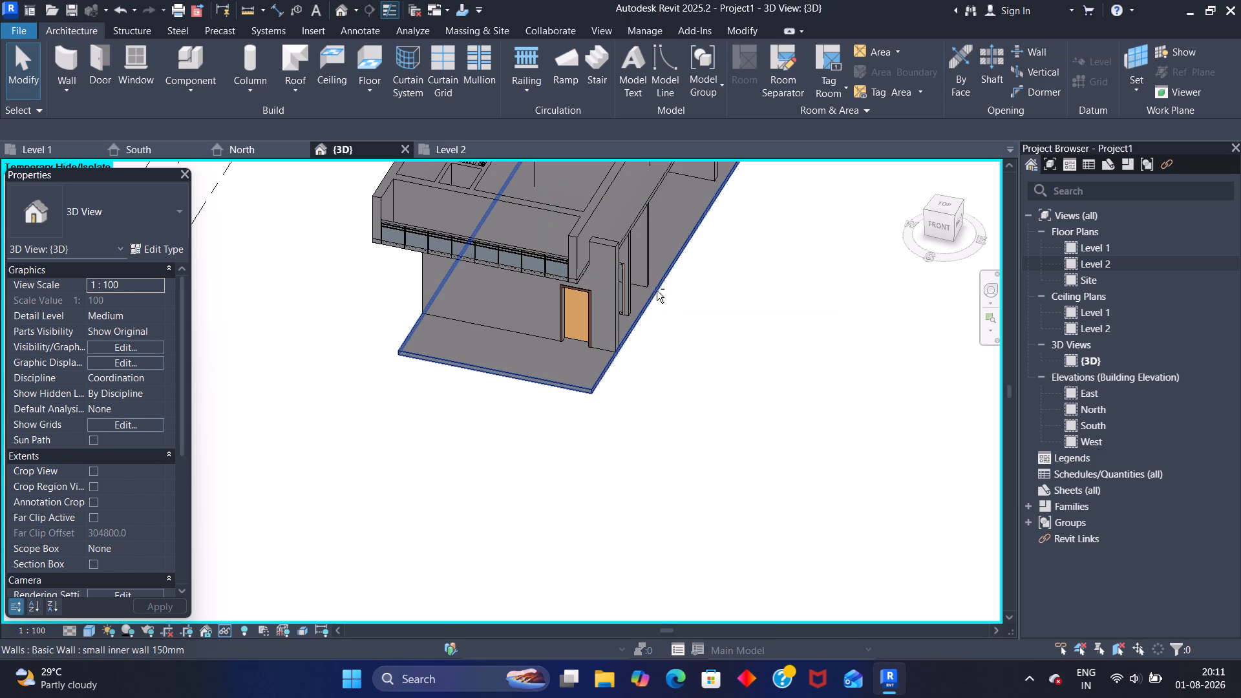
middle_click_drag(659, 293, 643, 277, "shift")
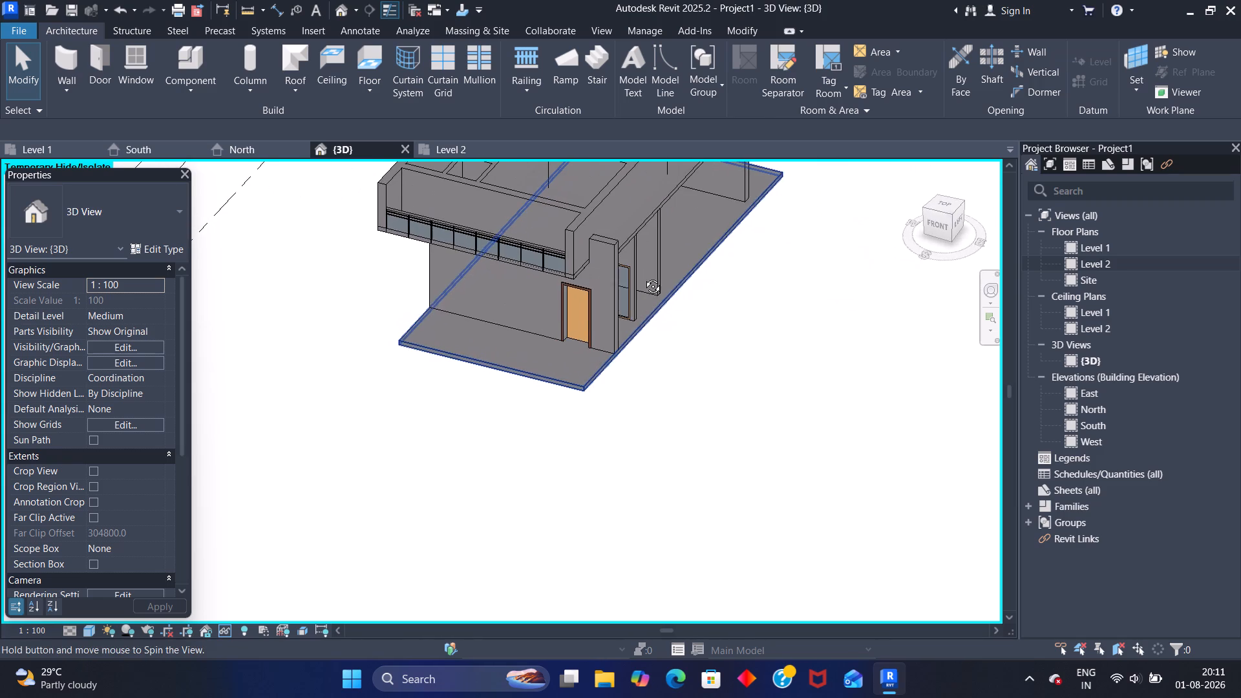
middle_click_drag(643, 277, 648, 275, "shift")
type("hr")
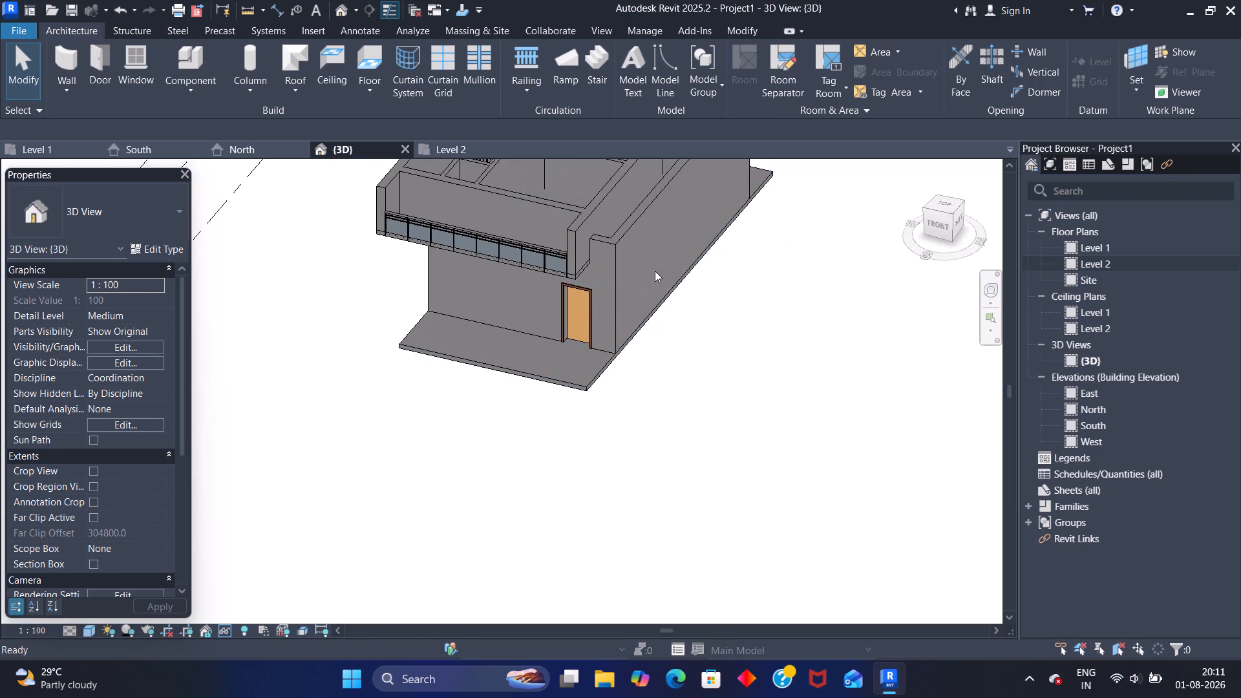
Temporarily hide the two front Level 1 walls, examine the double sliding door from the front, and restore the hidden walls.
left_click(529, 293)
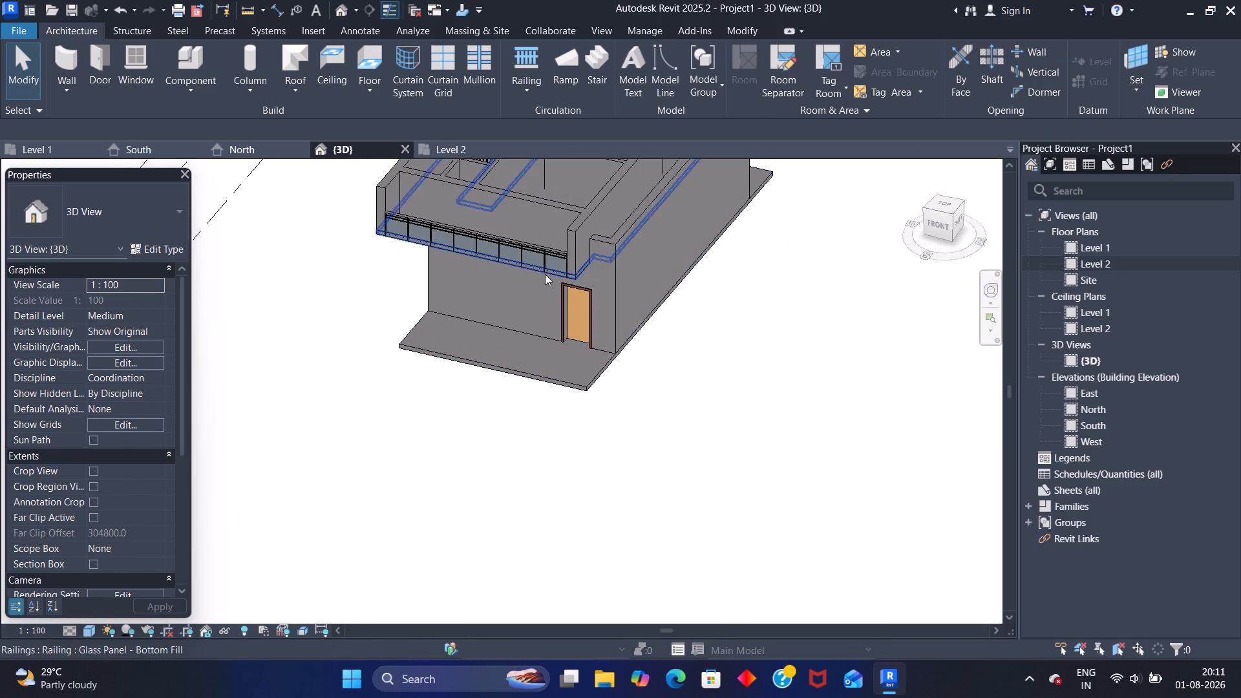
left_click(586, 271)
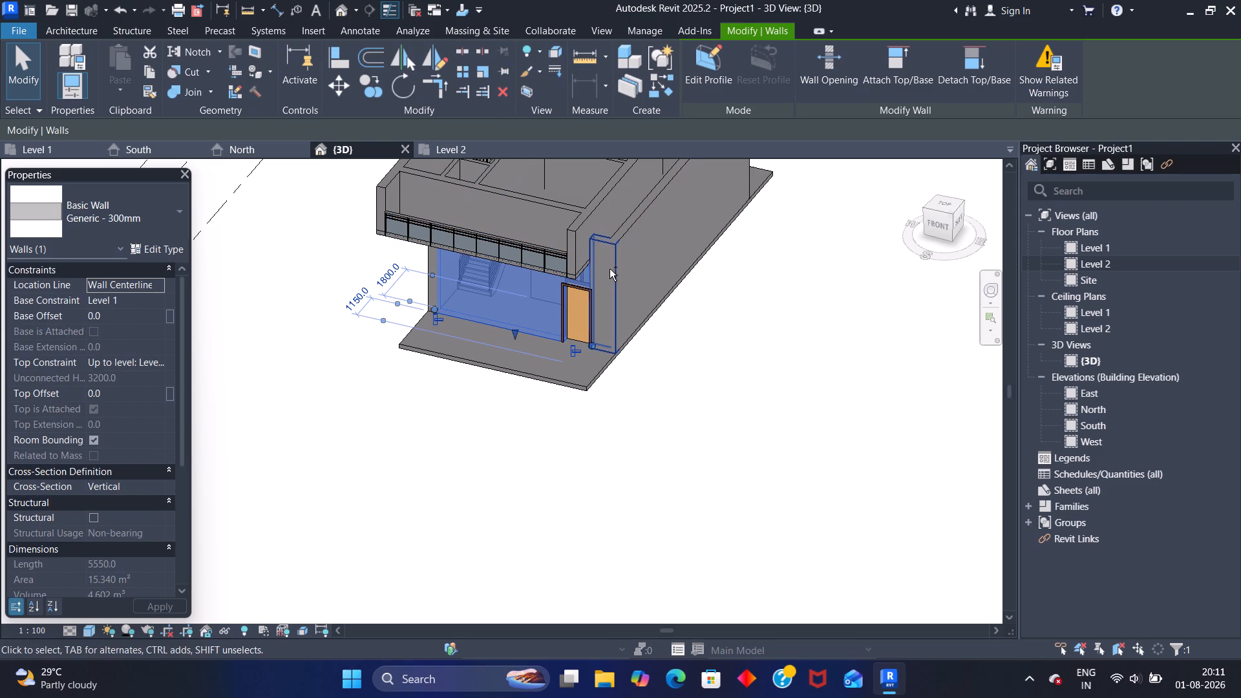
left_click(609, 266, "ctrl")
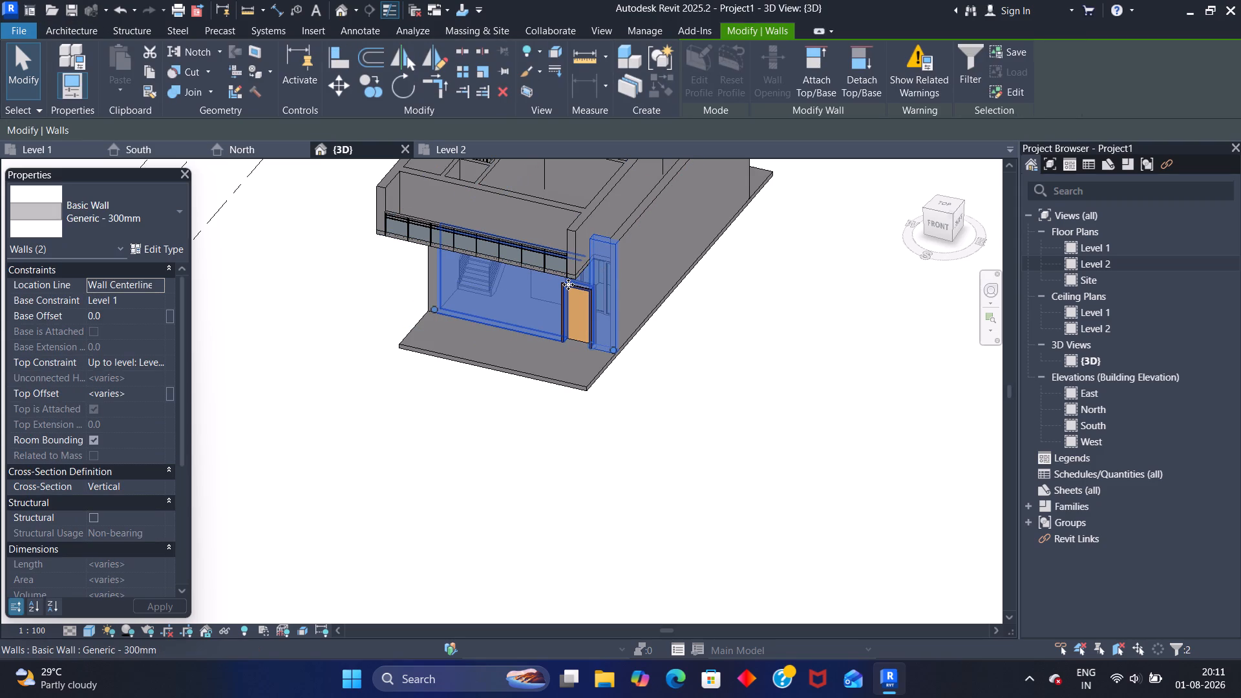
type("hh")
scroll(513, 307, "down", 1)
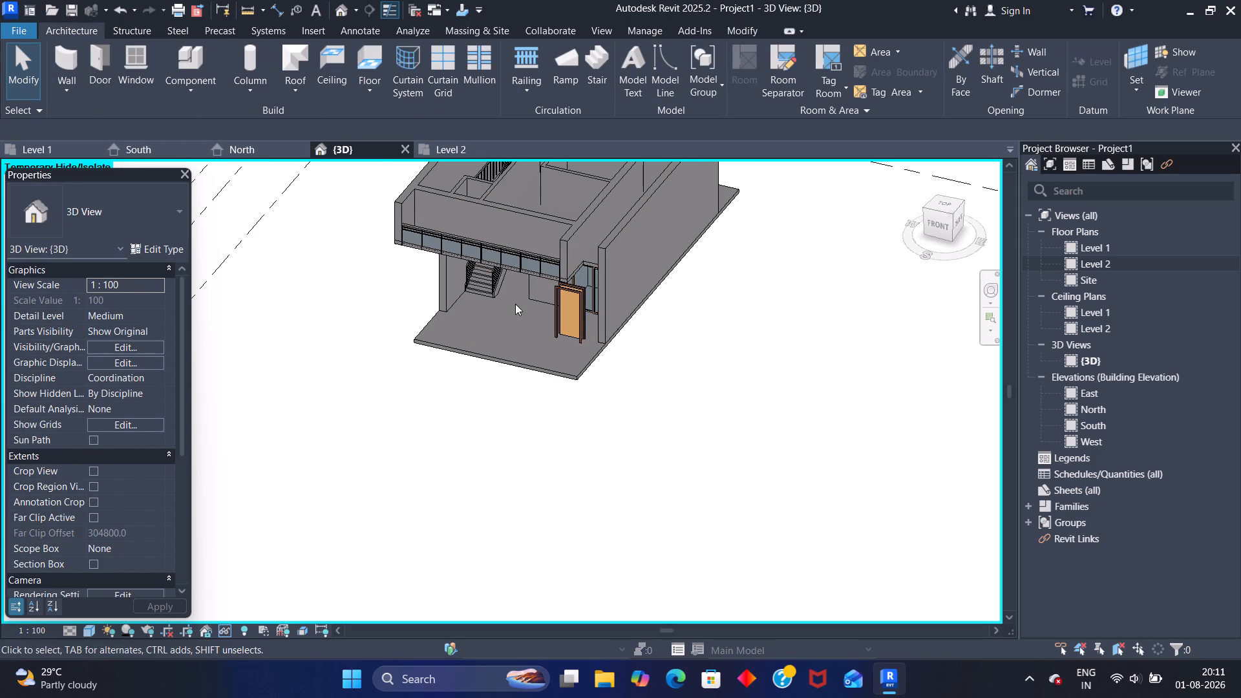
middle_click_drag(505, 312, 592, 341, "shift")
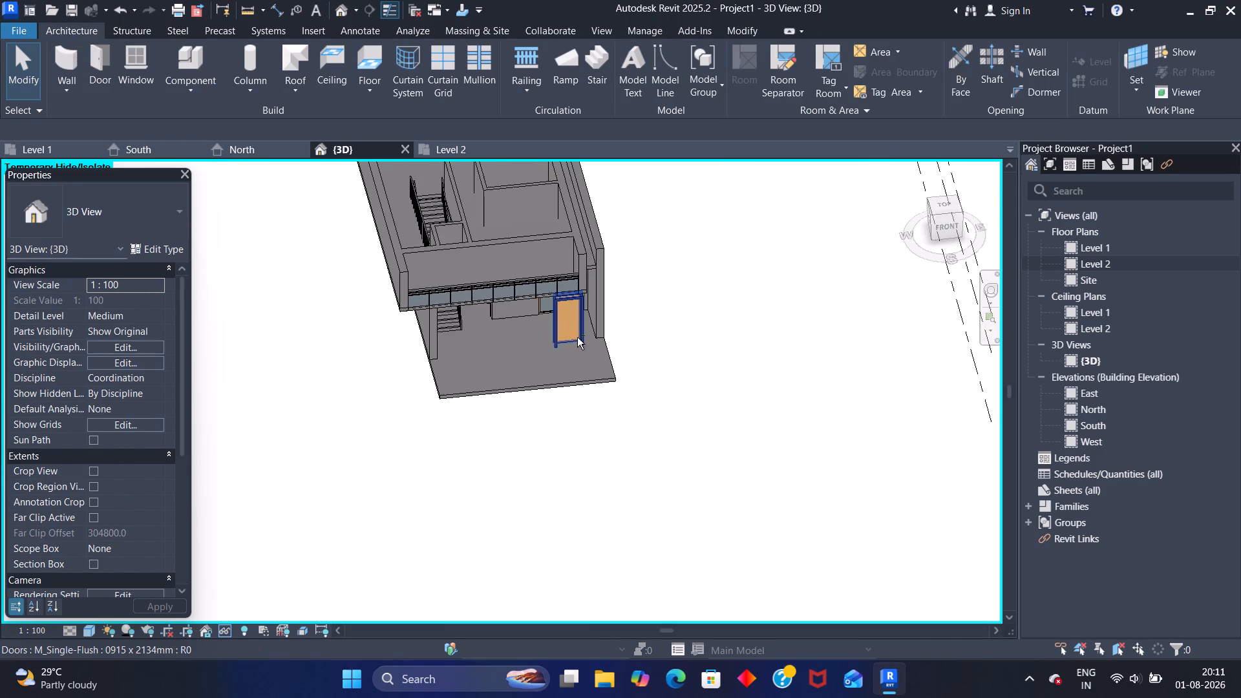
scroll(523, 331, "up", 4)
scroll(521, 317, "up", 1, "shift")
middle_click_drag(522, 317, 549, 254, "shift")
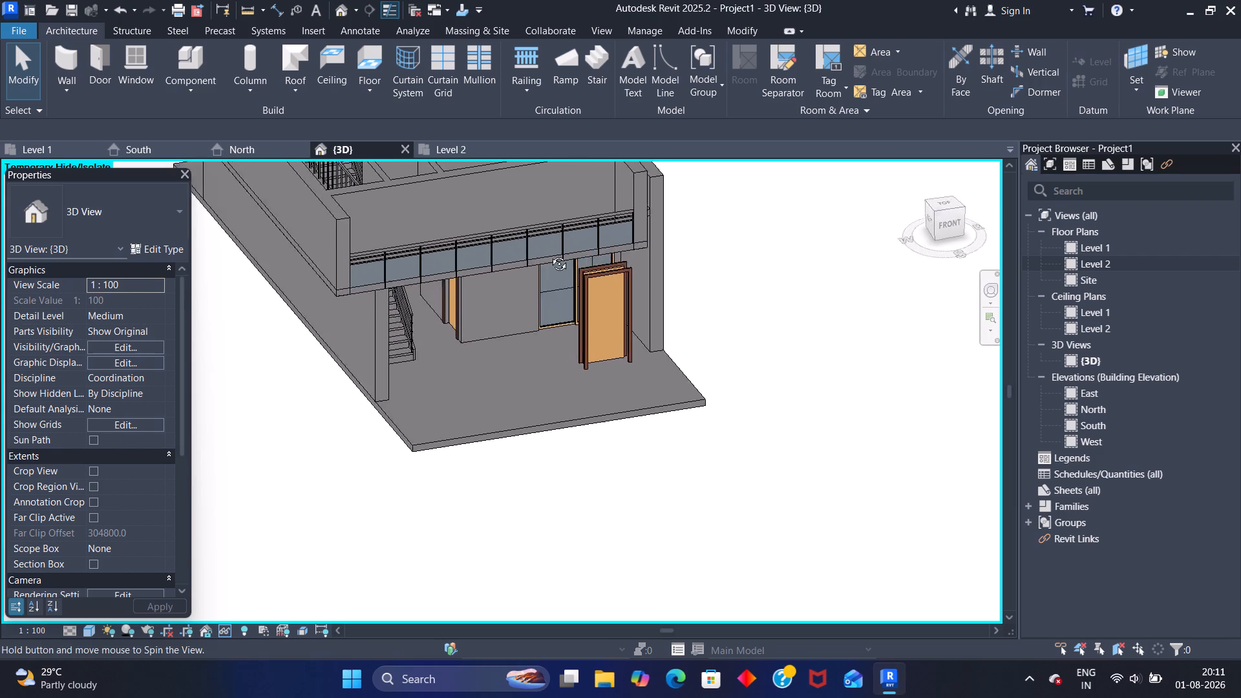
middle_click_drag(549, 254, 593, 180, "shift")
scroll(537, 336, "up", 1)
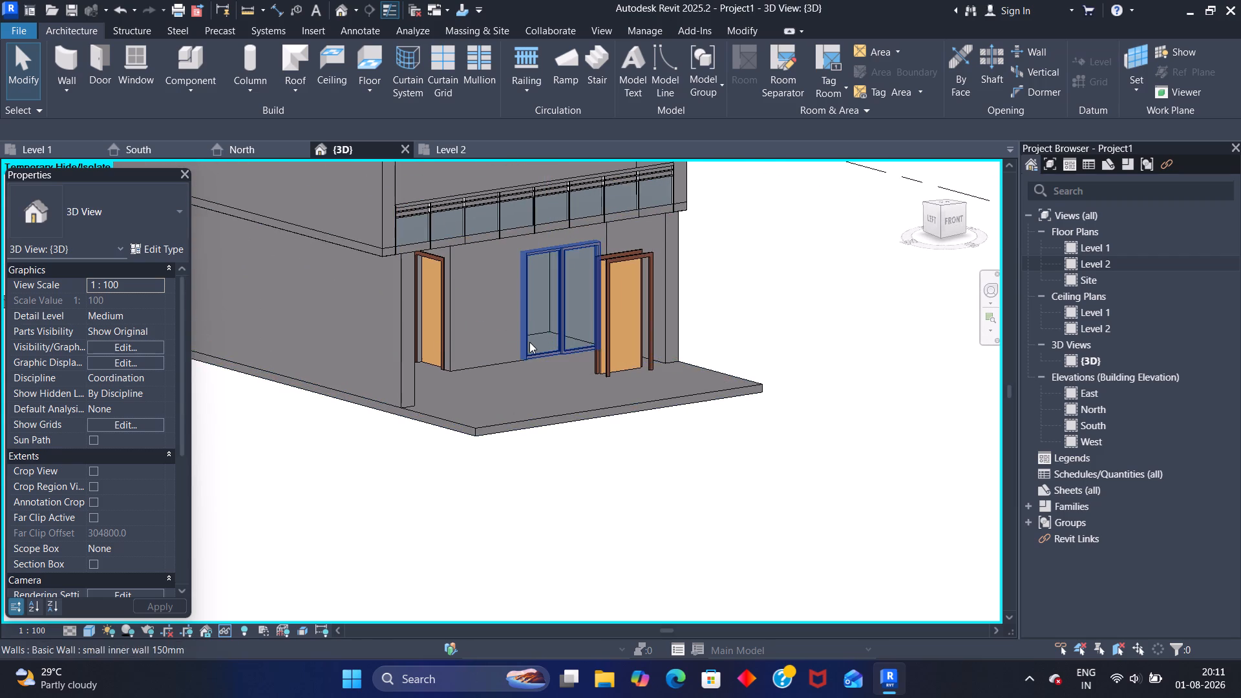
scroll(522, 350, "up", 1)
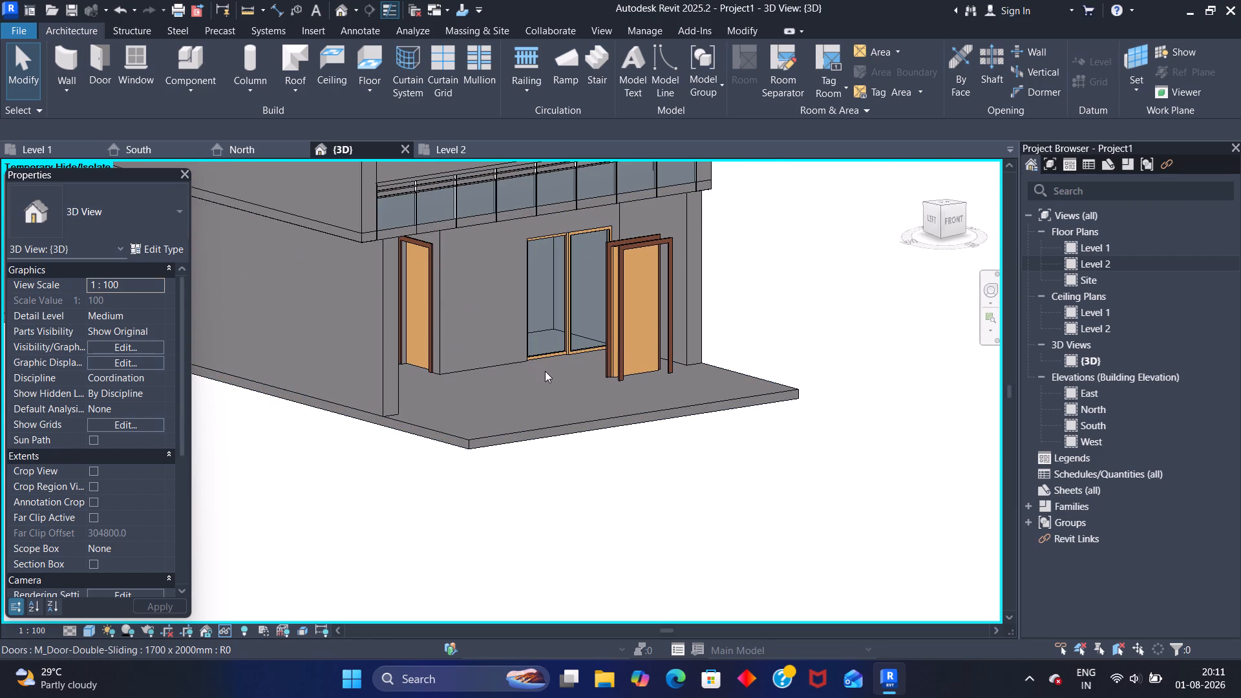
middle_click_drag(545, 368, 538, 357, "shift")
scroll(573, 321, "up", 8)
scroll(555, 331, "down", 7)
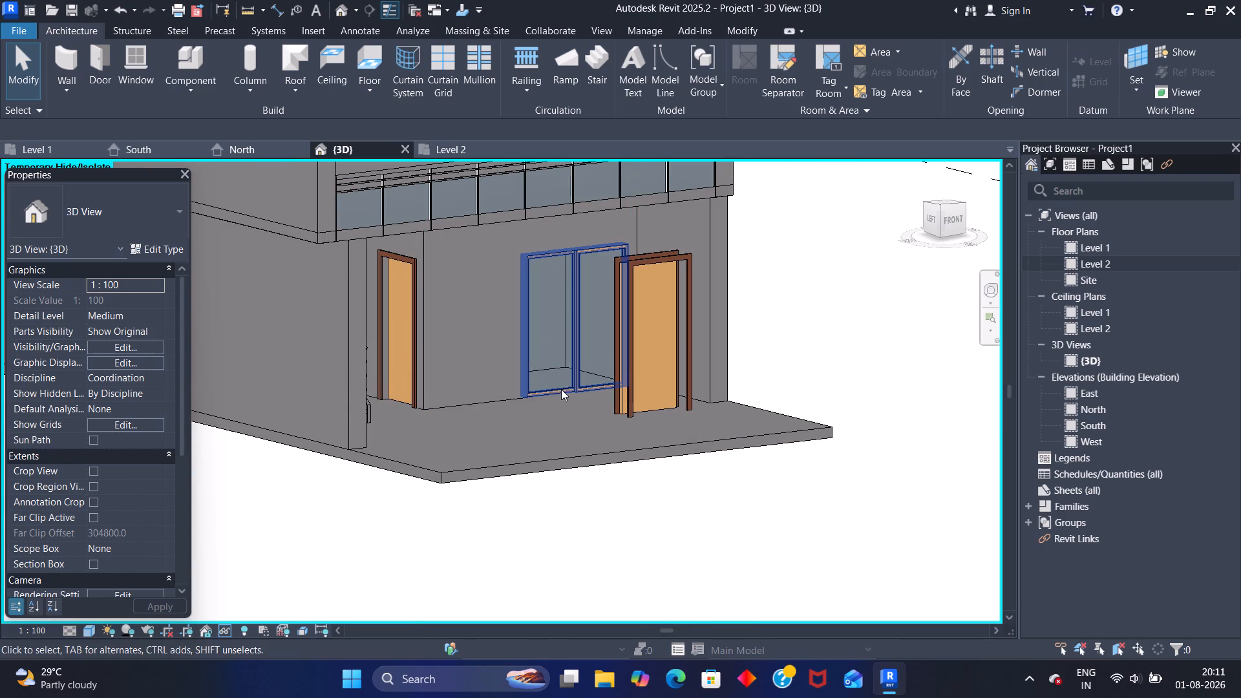
key("h")
key("r")
scroll(600, 390, "down", 2)
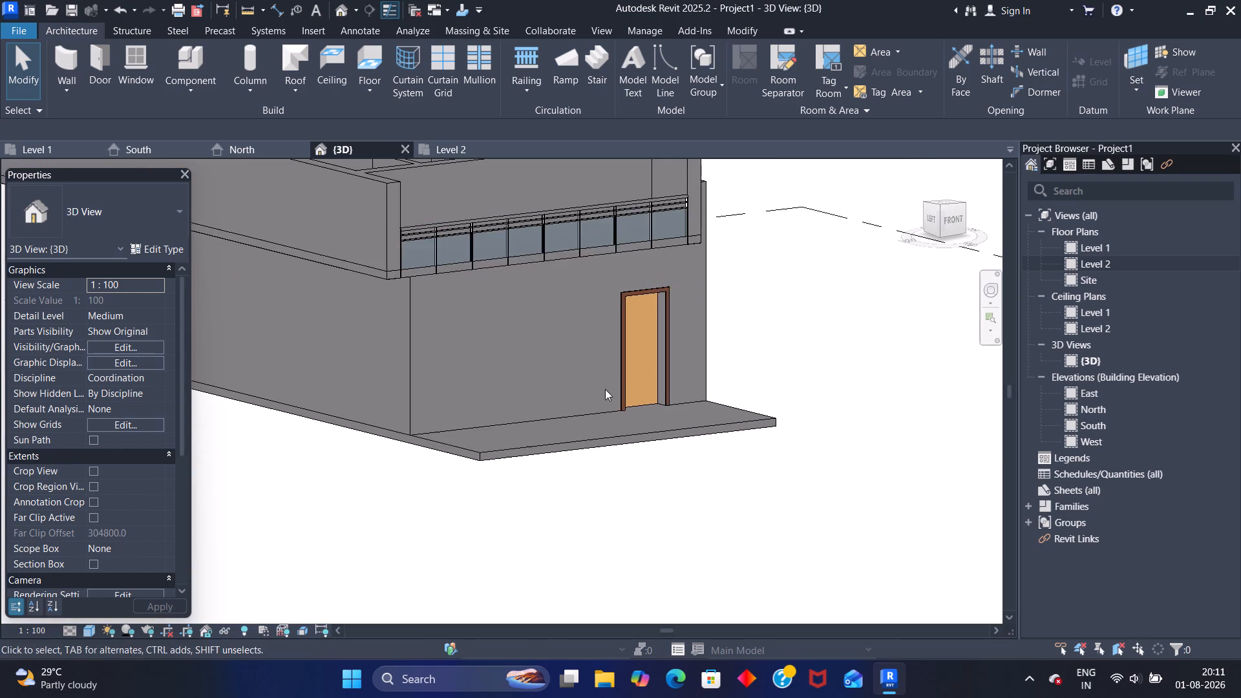
scroll(605, 389, "down", 3)
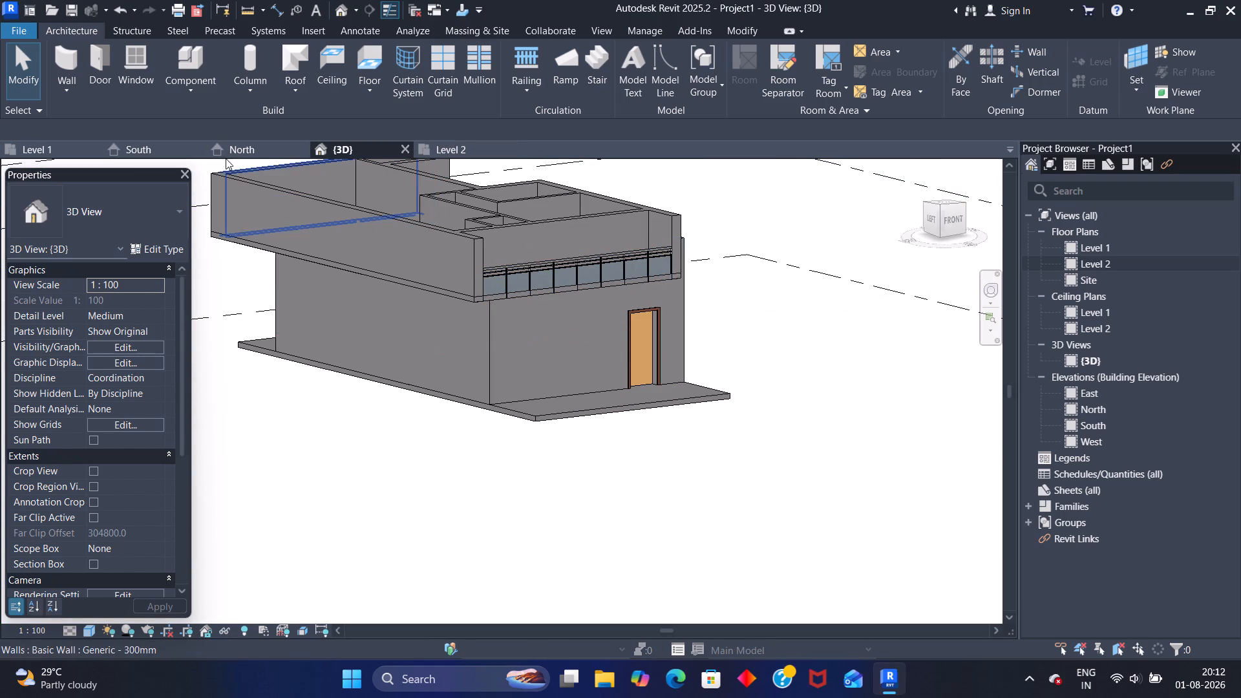
Open the Level 2 floor plan and set its visual style to Hidden Line.
left_click(73, 151)
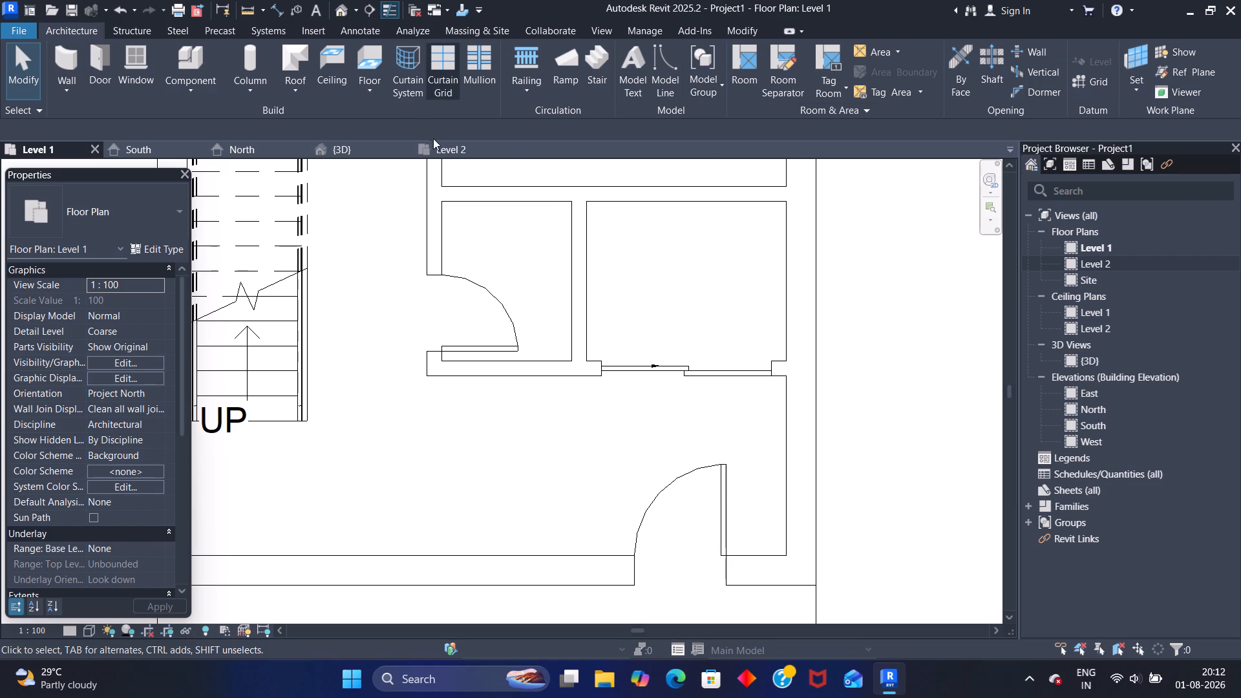
left_click(449, 148)
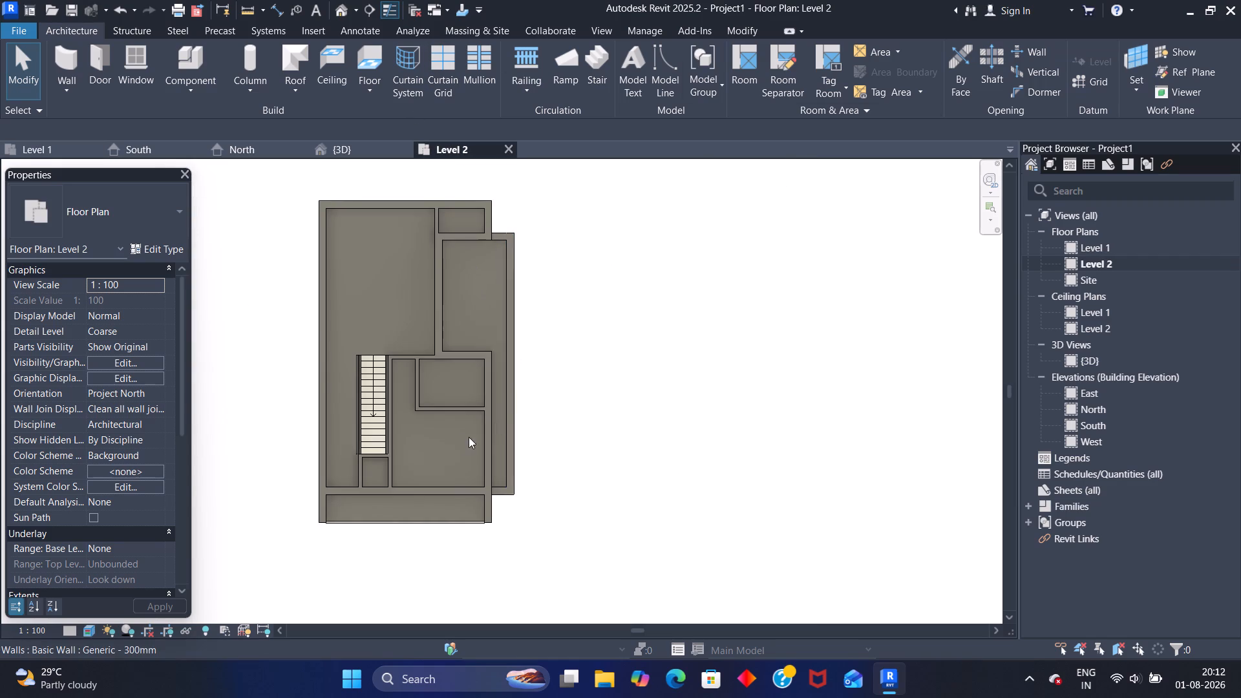
left_click(87, 630)
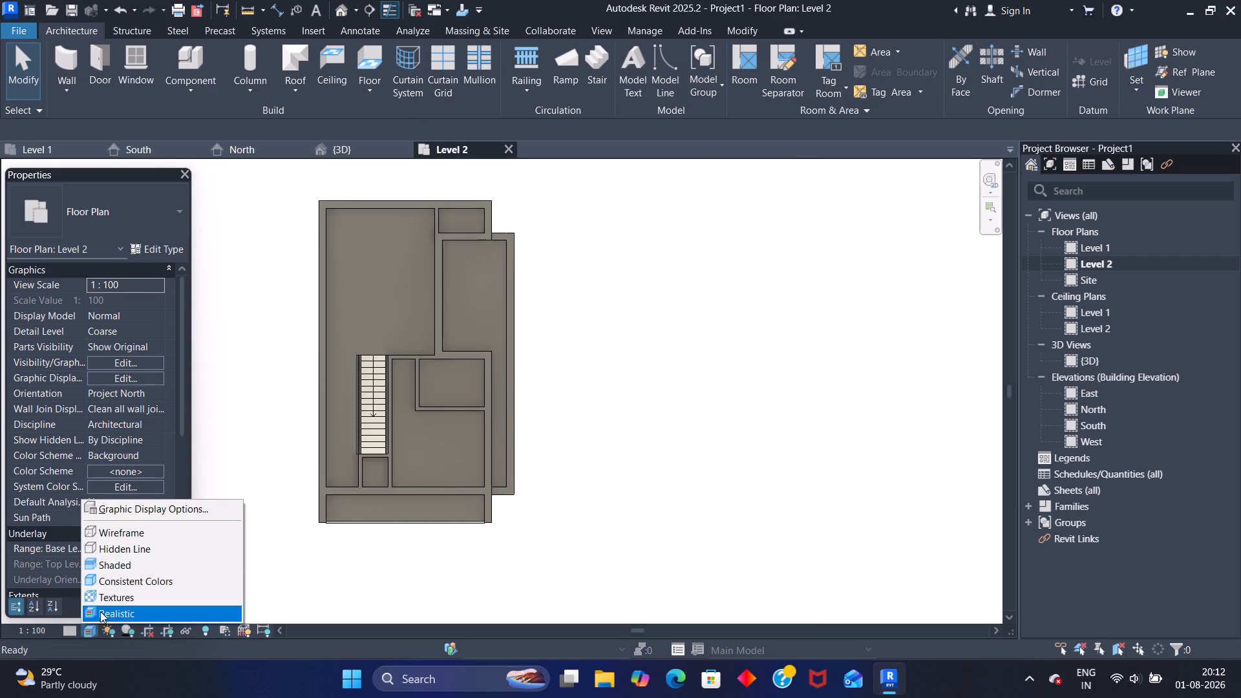
left_click(119, 553)
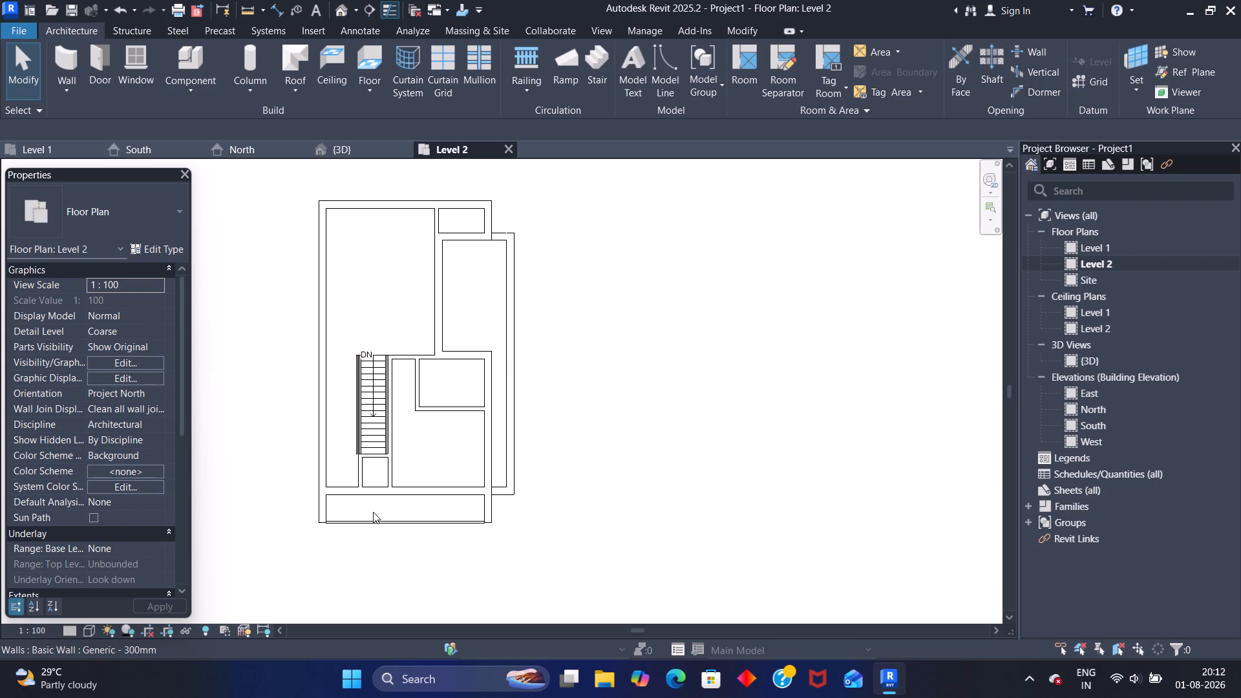
Load the M_Door-Single-Panel door family with the 800 x 2100mm type.
left_click(91, 68)
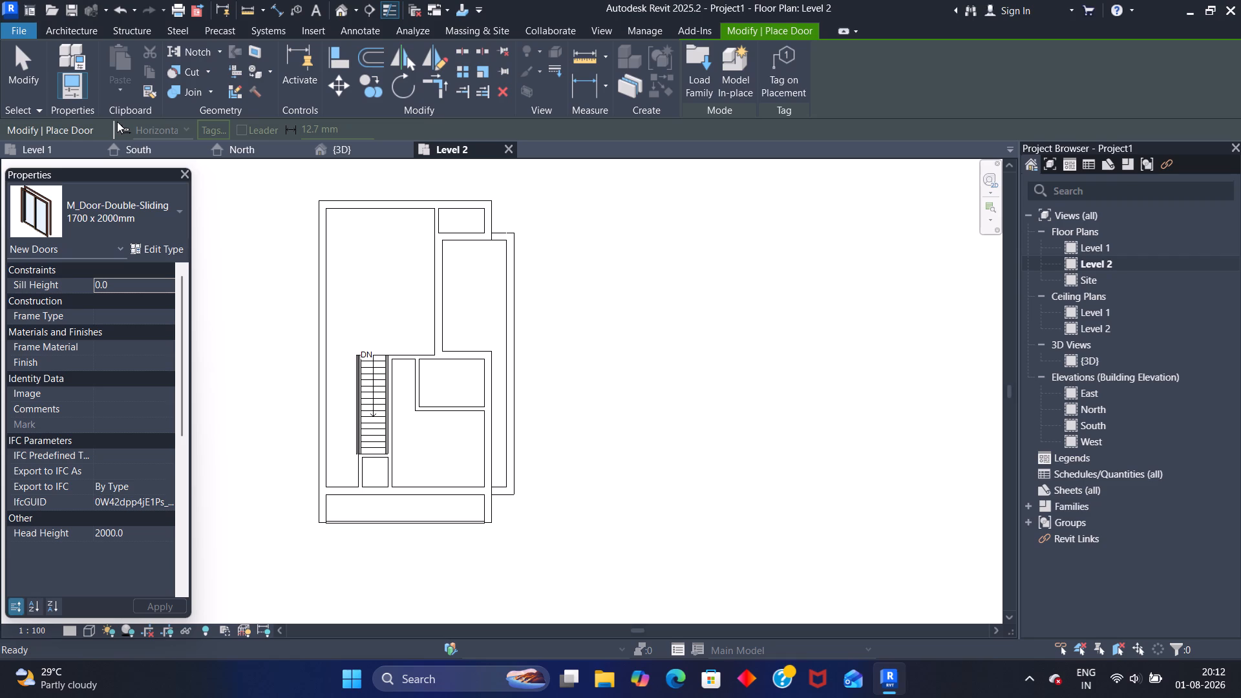
left_click(172, 208)
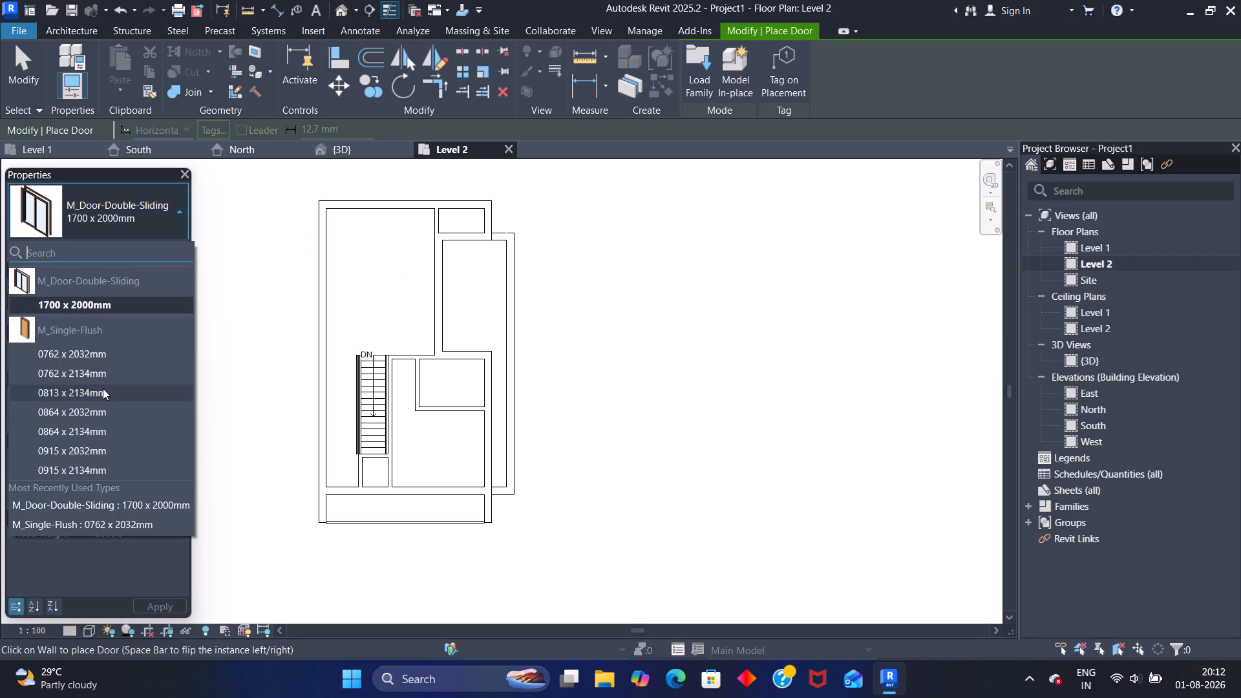
scroll(99, 399, "up", 3)
scroll(100, 399, "down", 3)
left_click(690, 66)
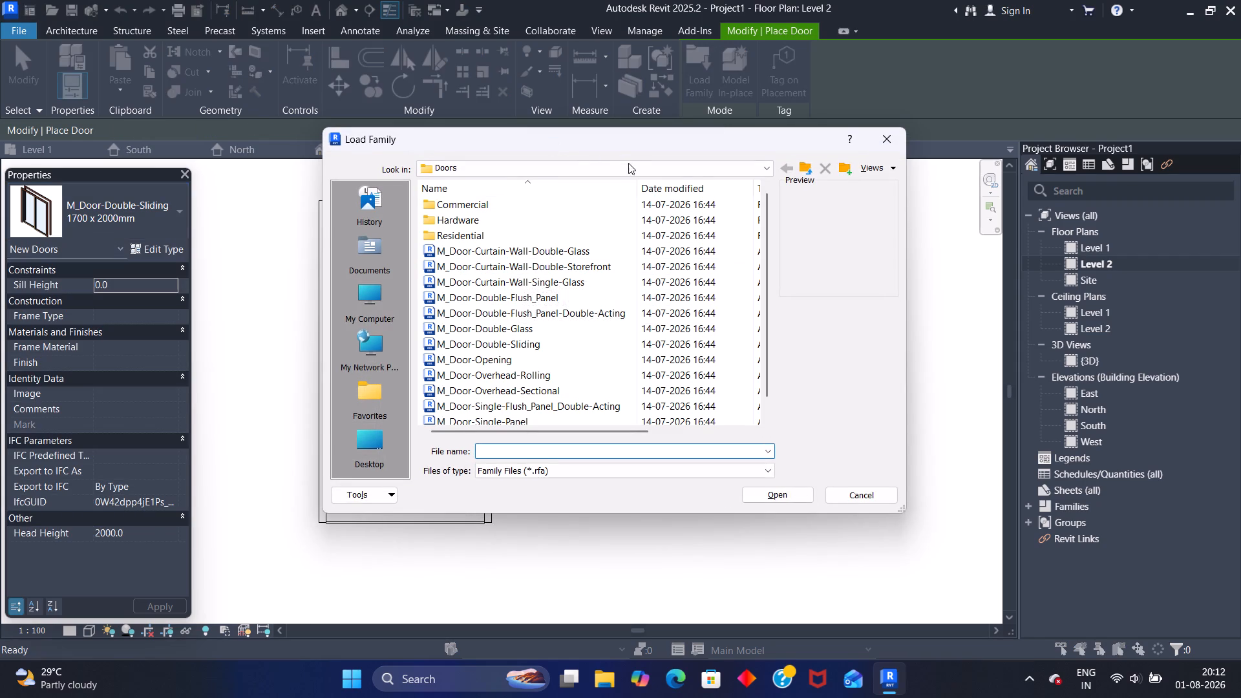
scroll(495, 414, "down", 6)
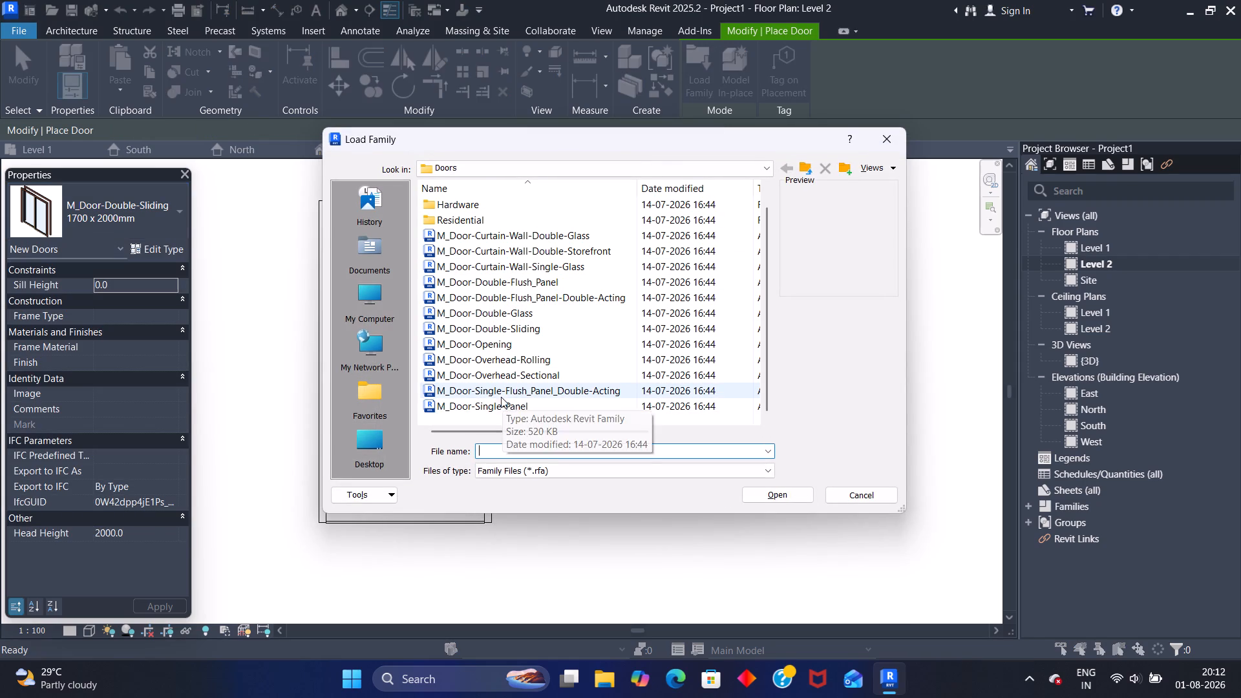
left_click(510, 409)
left_click(782, 497)
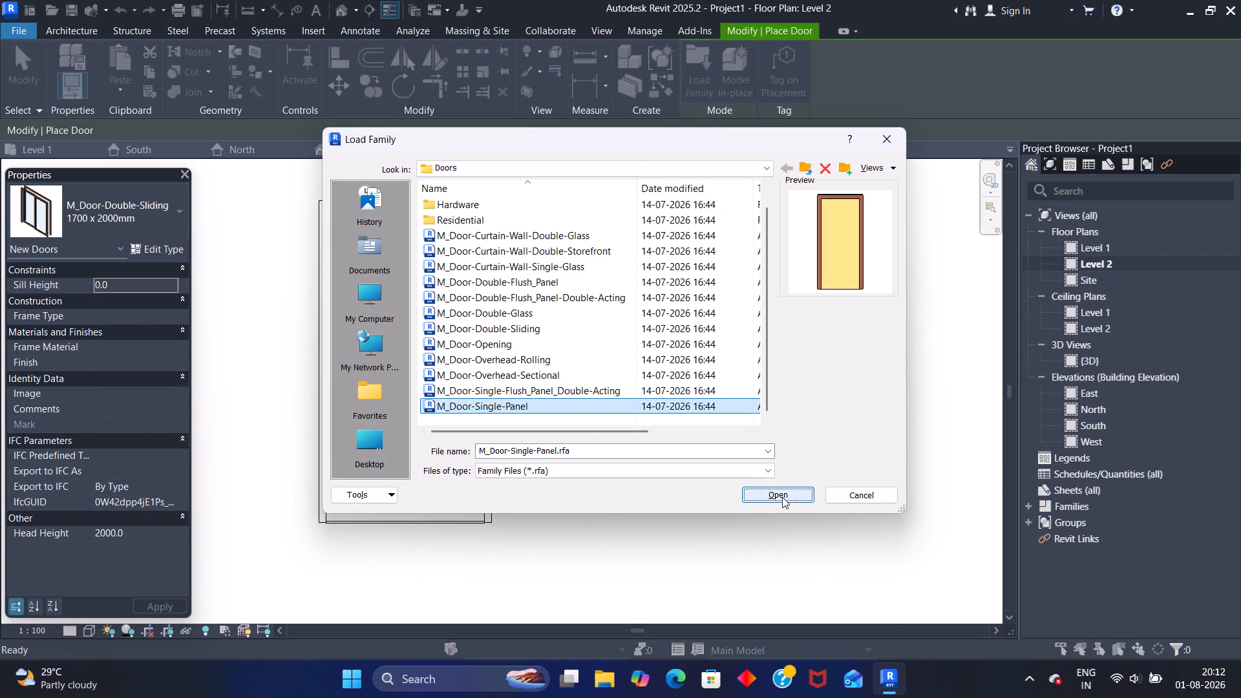
scroll(604, 327, "up", 2)
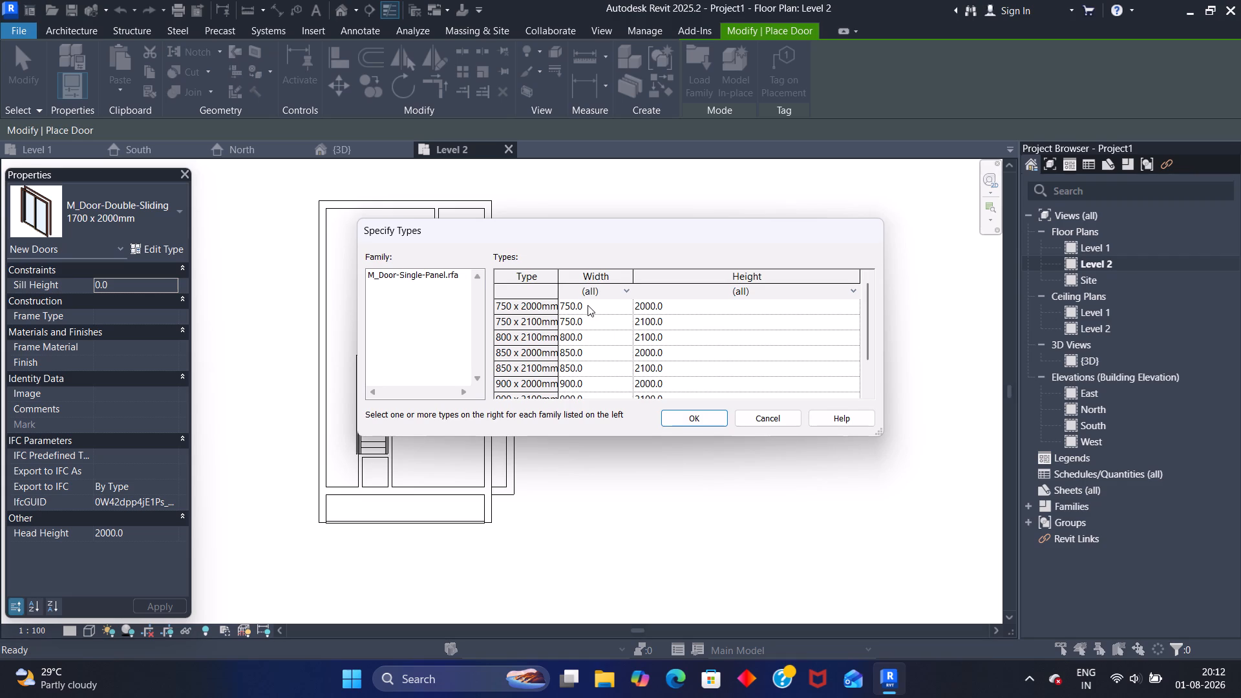
left_click(598, 338)
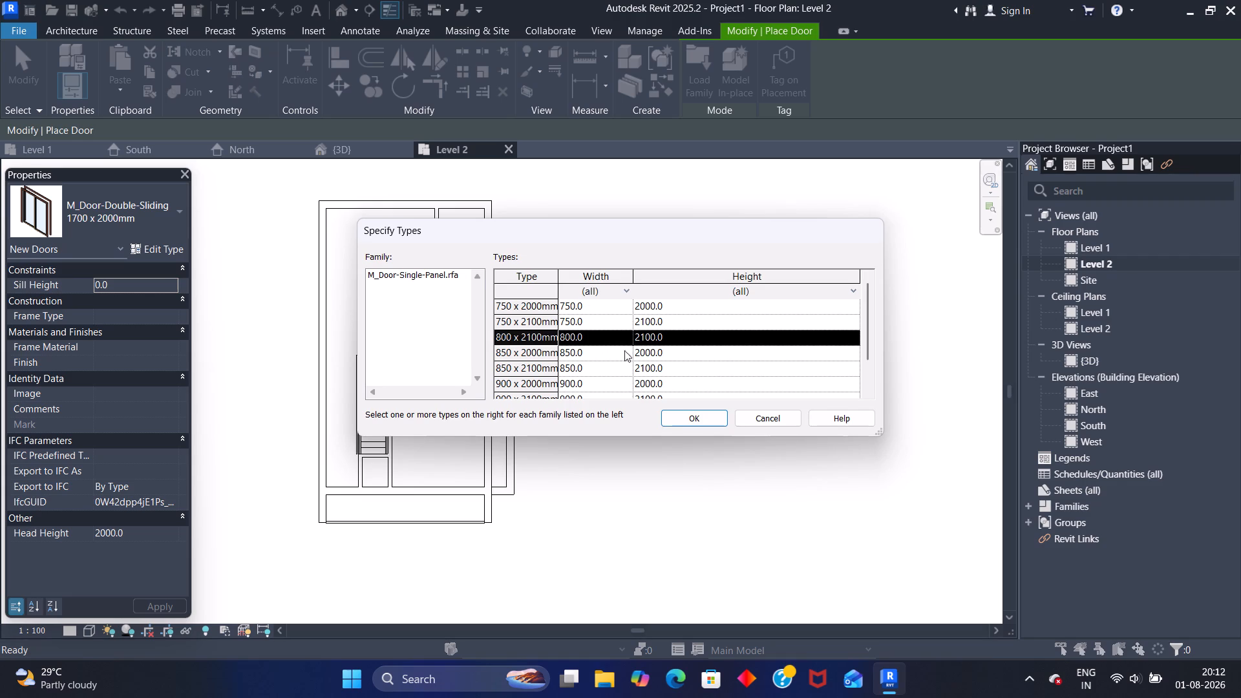
left_click(684, 415)
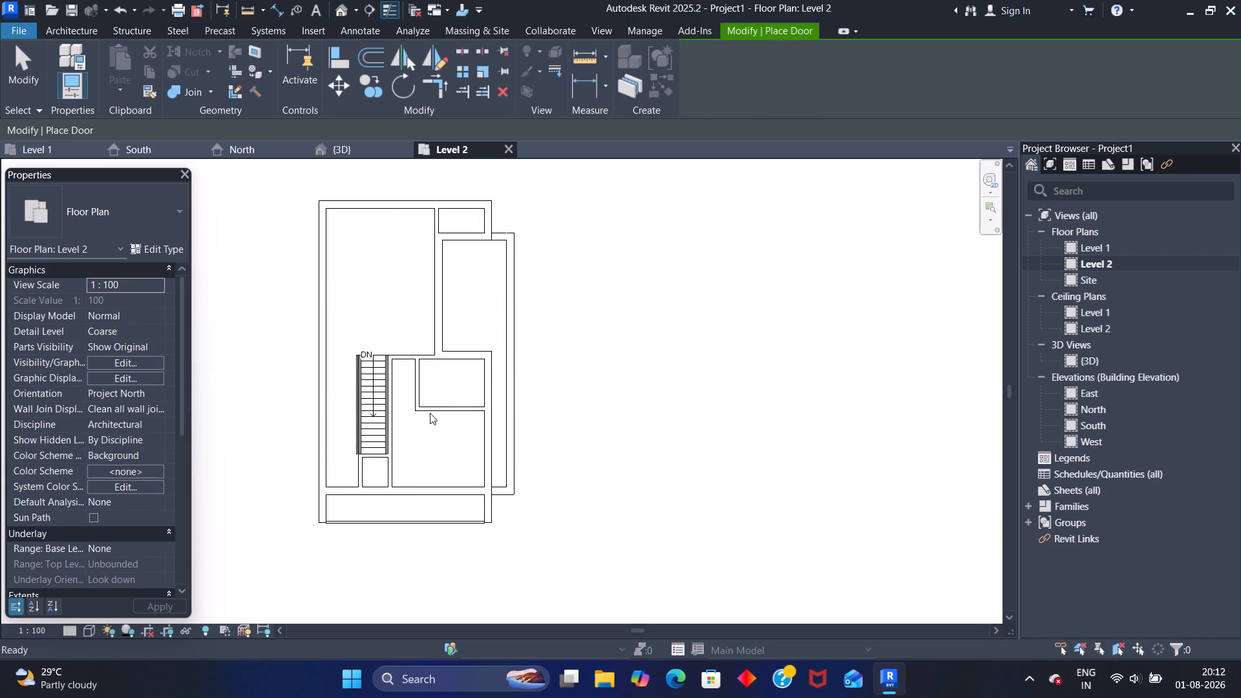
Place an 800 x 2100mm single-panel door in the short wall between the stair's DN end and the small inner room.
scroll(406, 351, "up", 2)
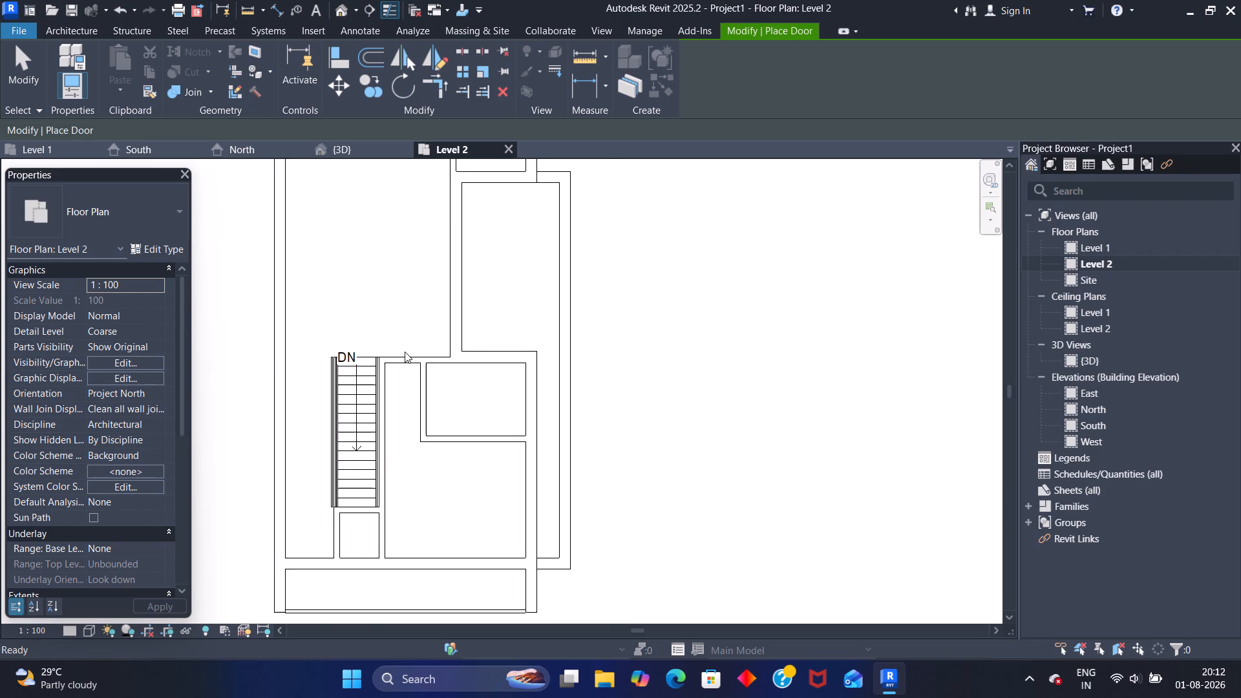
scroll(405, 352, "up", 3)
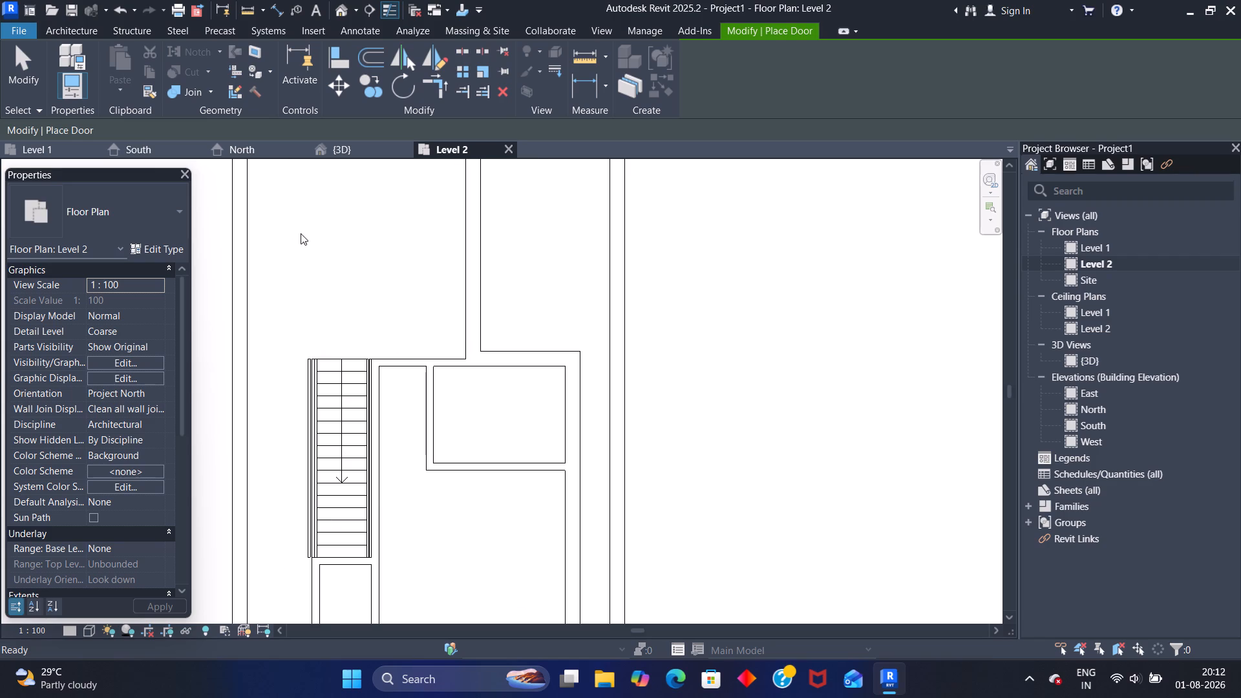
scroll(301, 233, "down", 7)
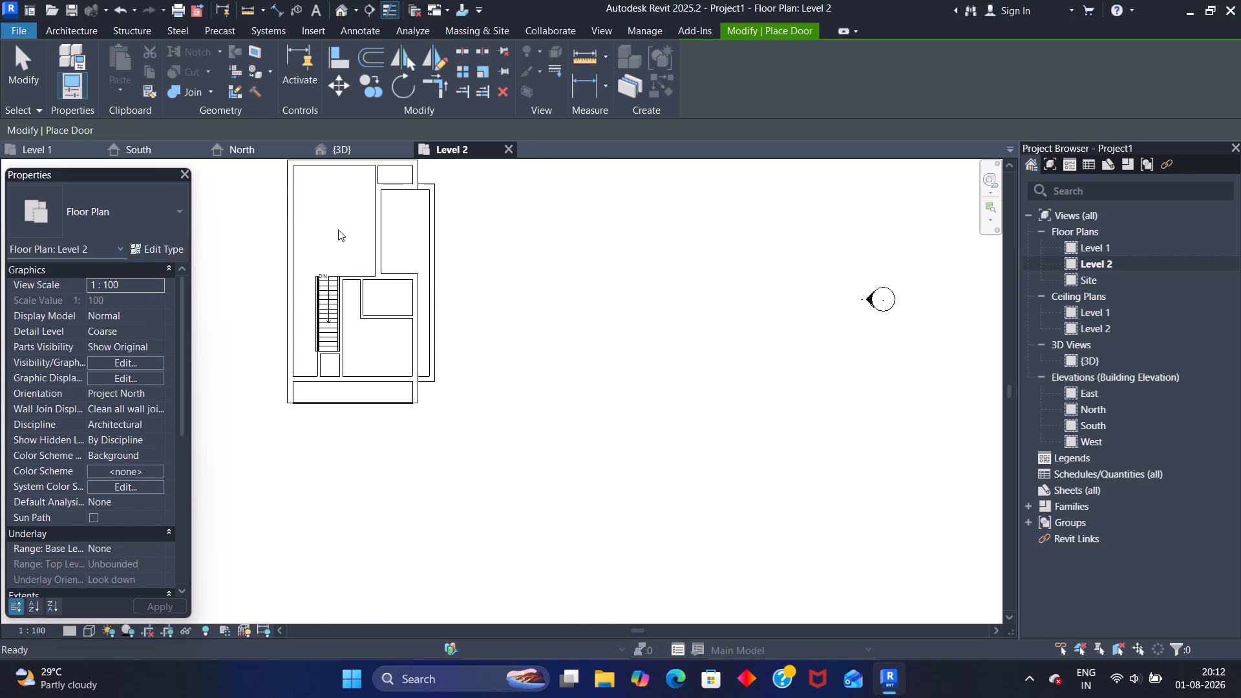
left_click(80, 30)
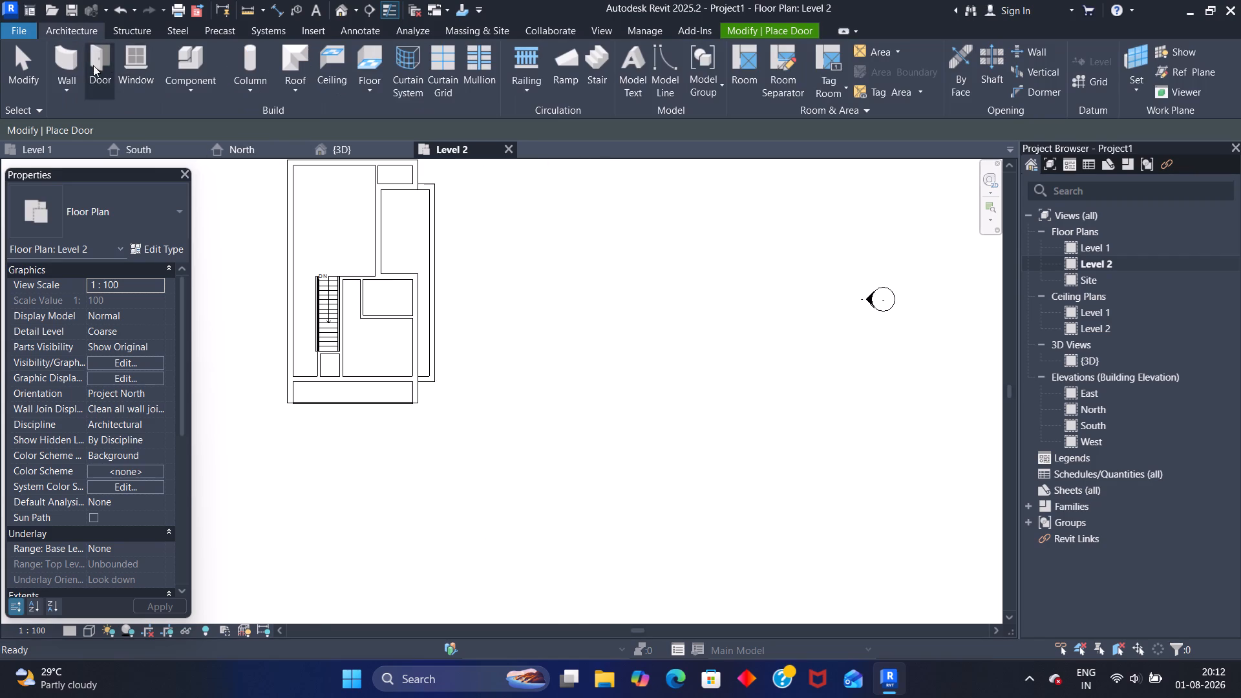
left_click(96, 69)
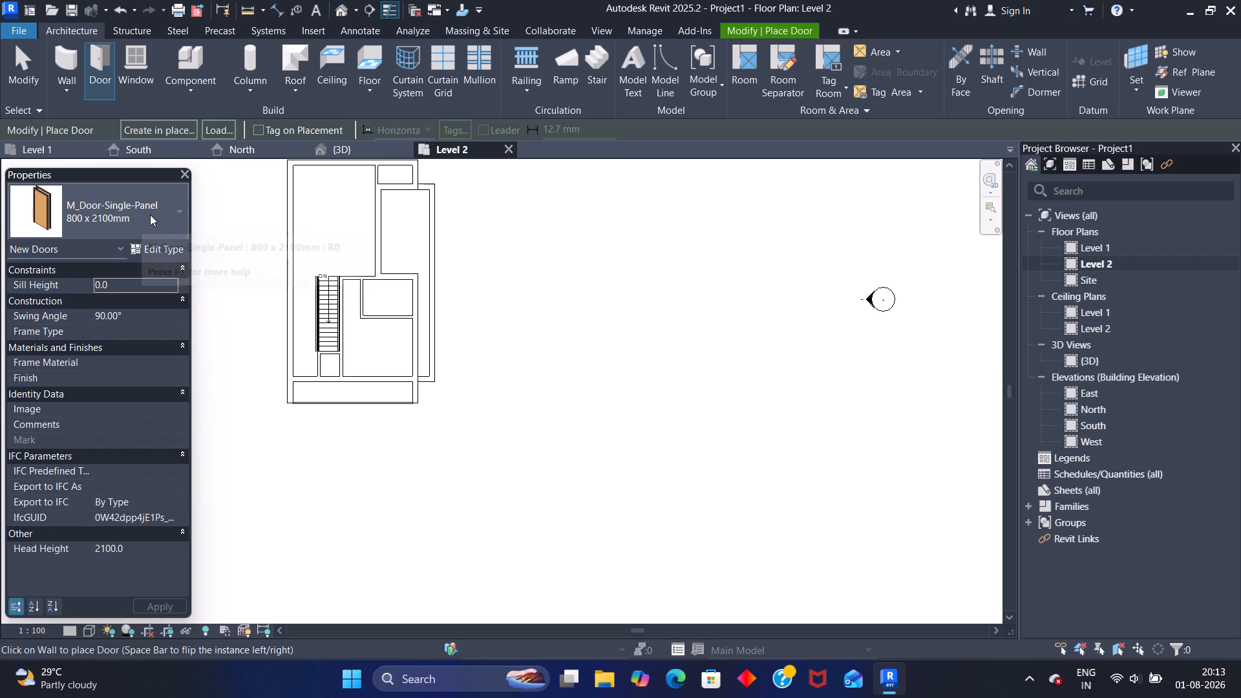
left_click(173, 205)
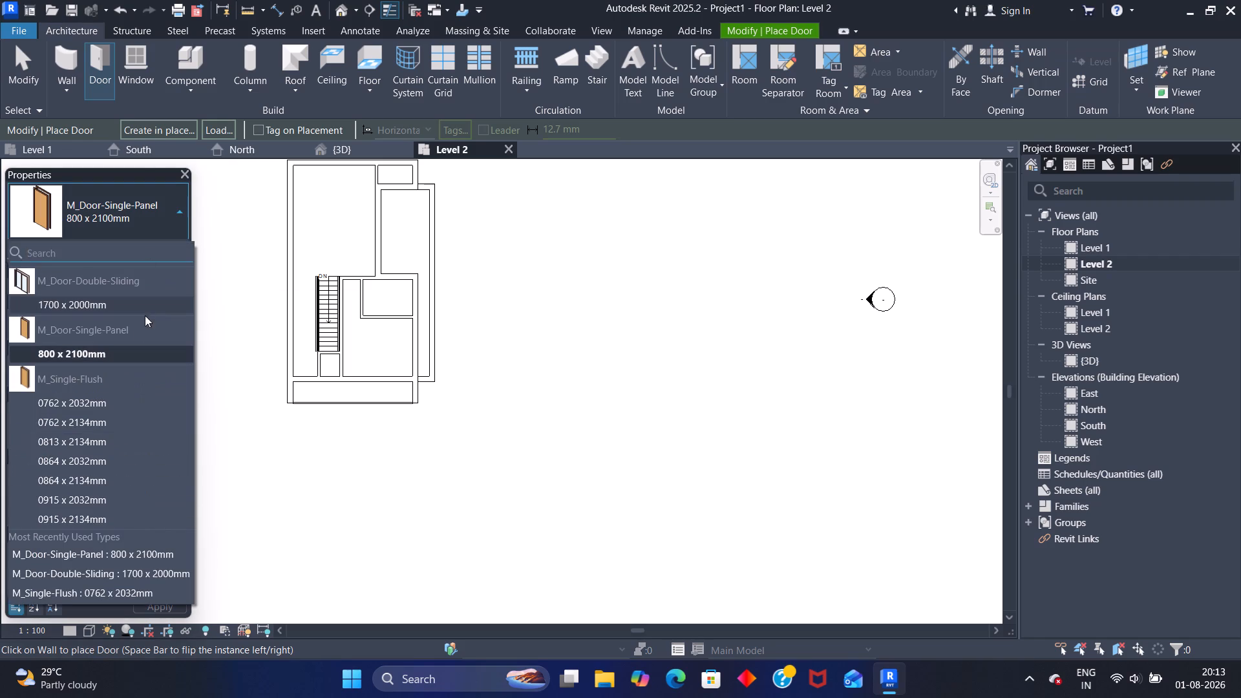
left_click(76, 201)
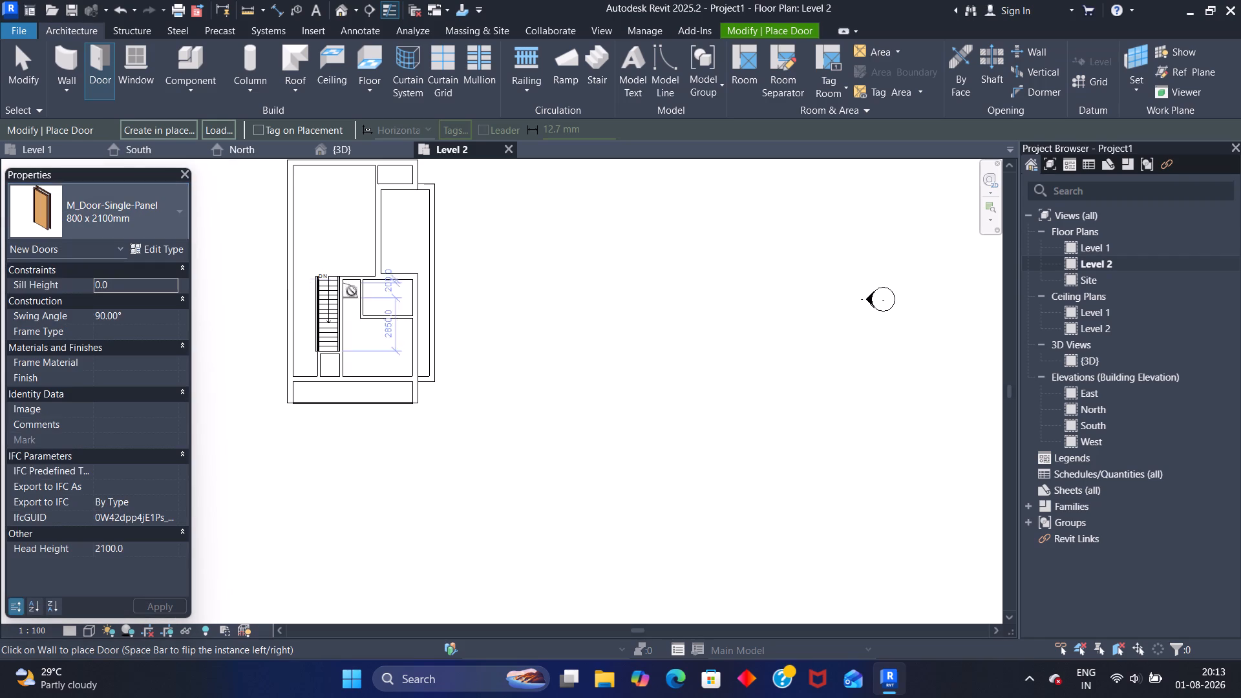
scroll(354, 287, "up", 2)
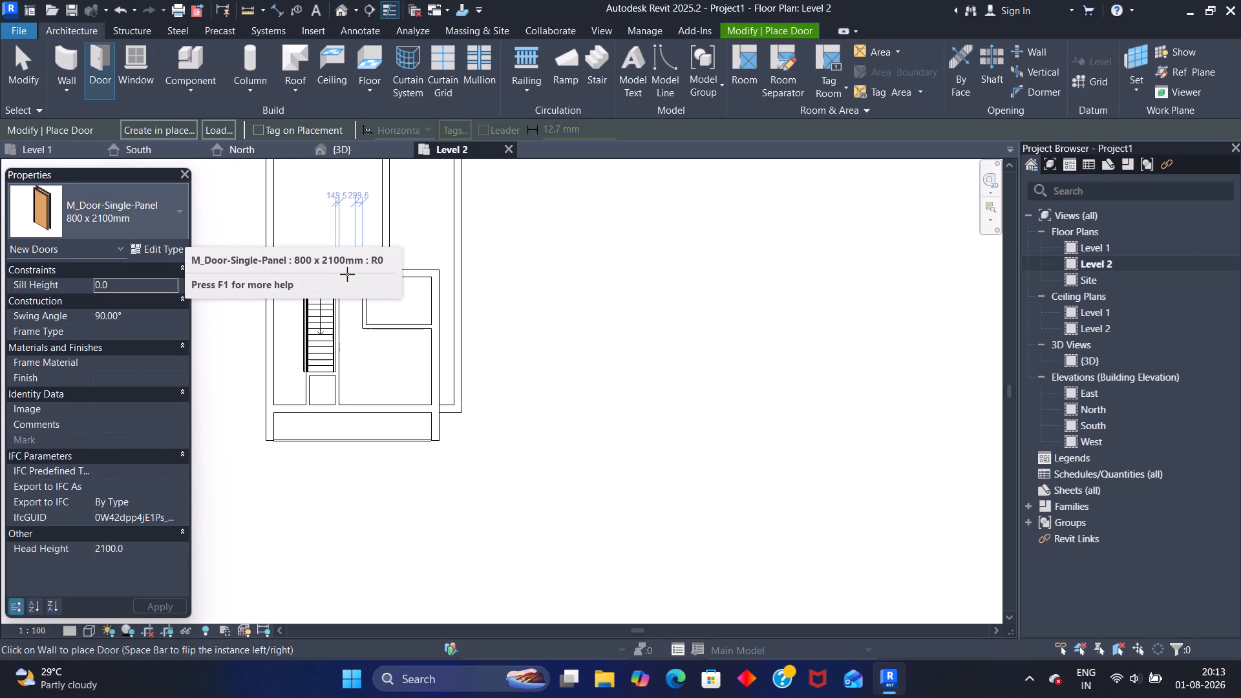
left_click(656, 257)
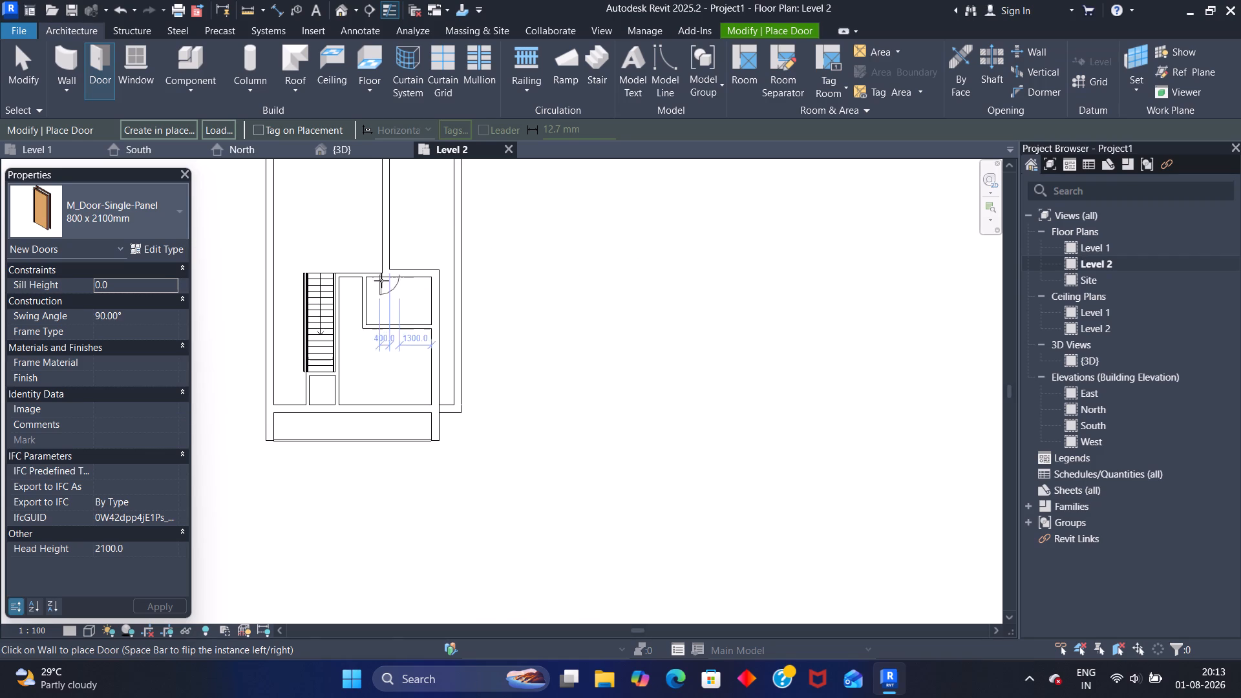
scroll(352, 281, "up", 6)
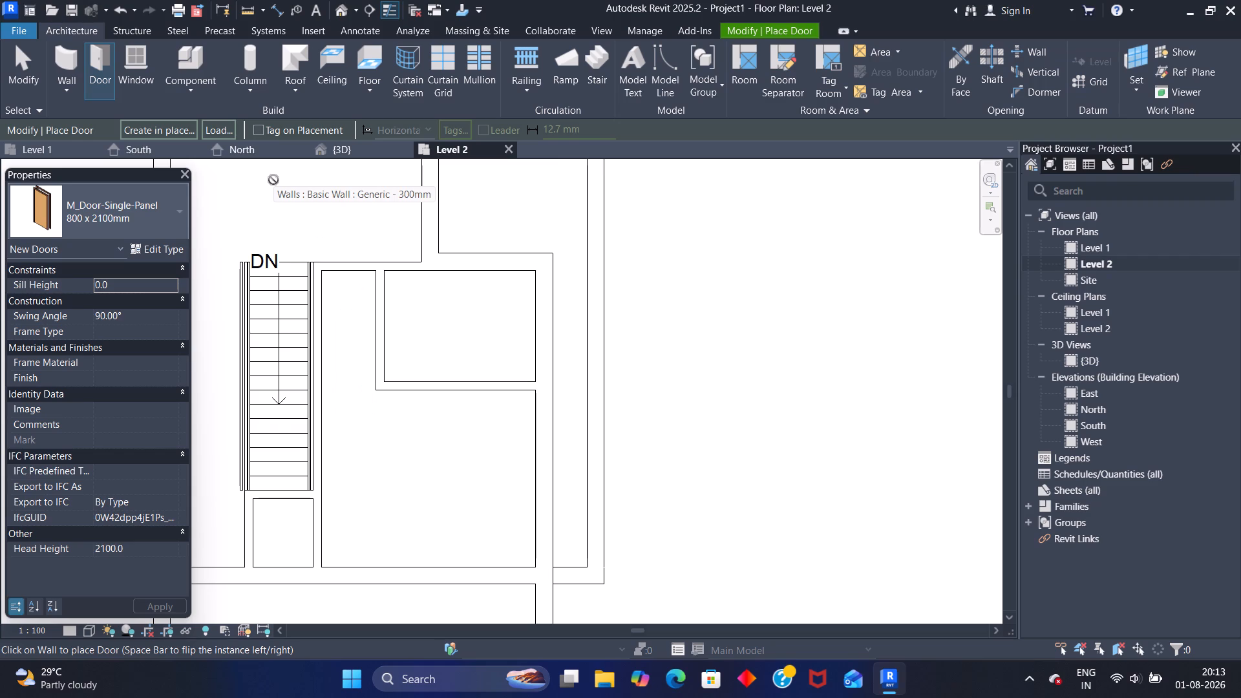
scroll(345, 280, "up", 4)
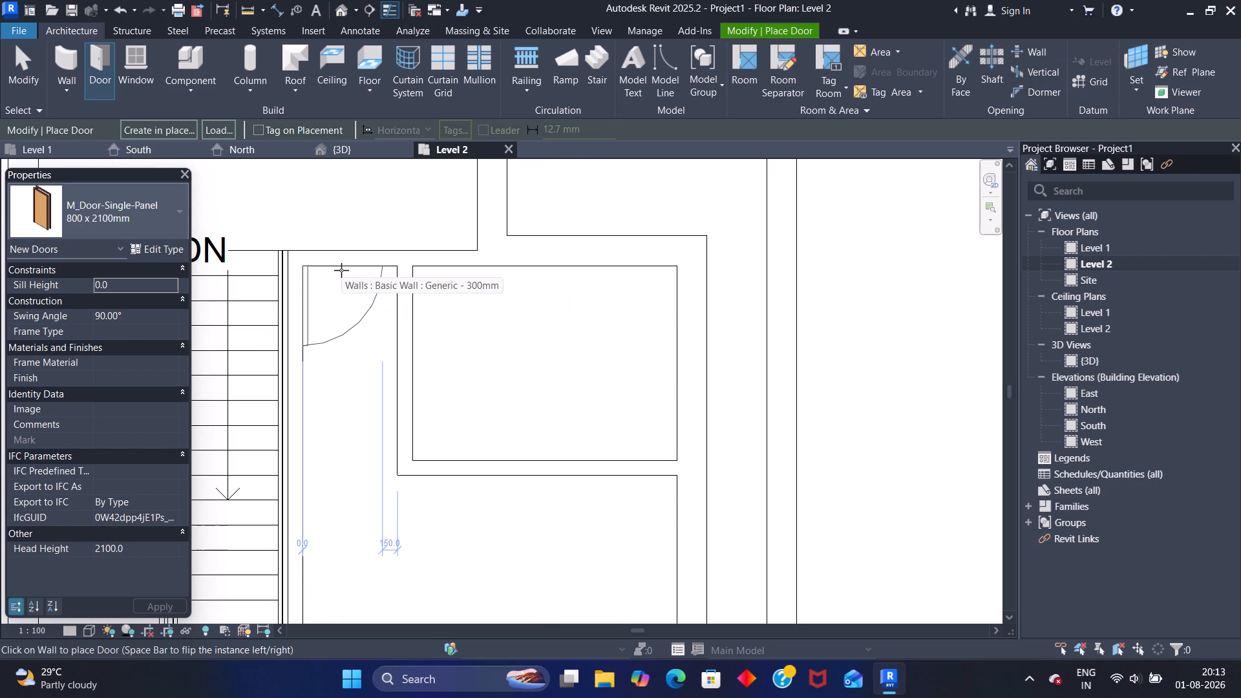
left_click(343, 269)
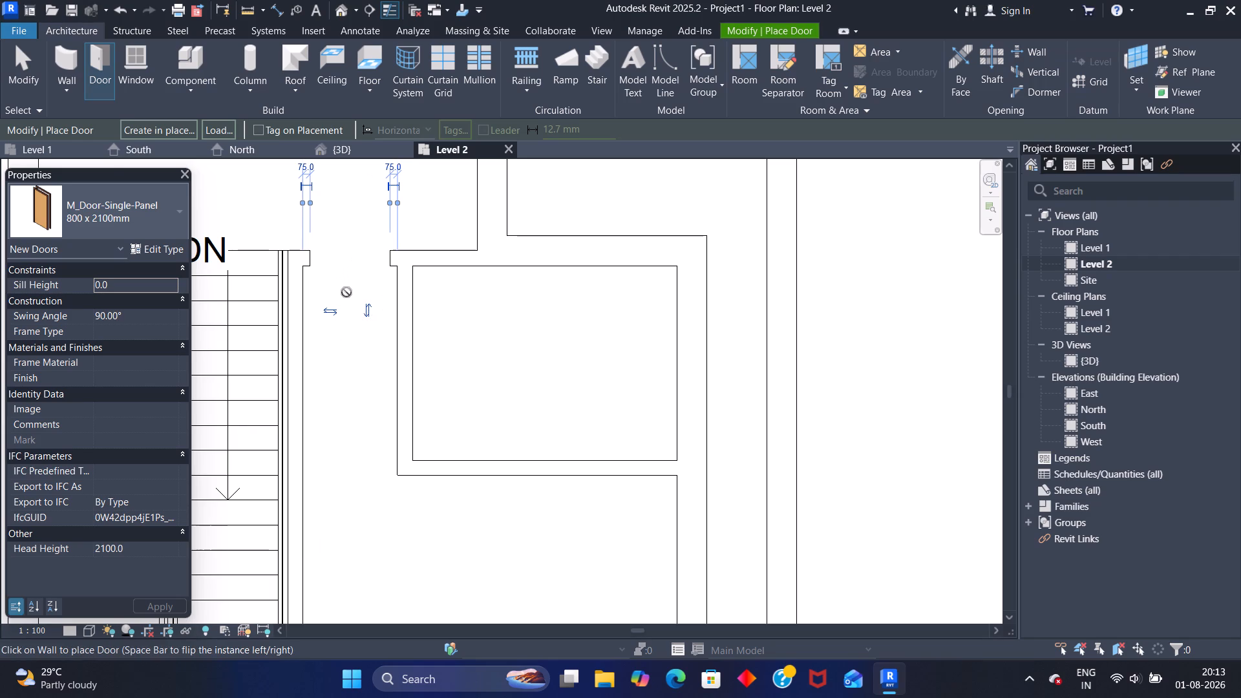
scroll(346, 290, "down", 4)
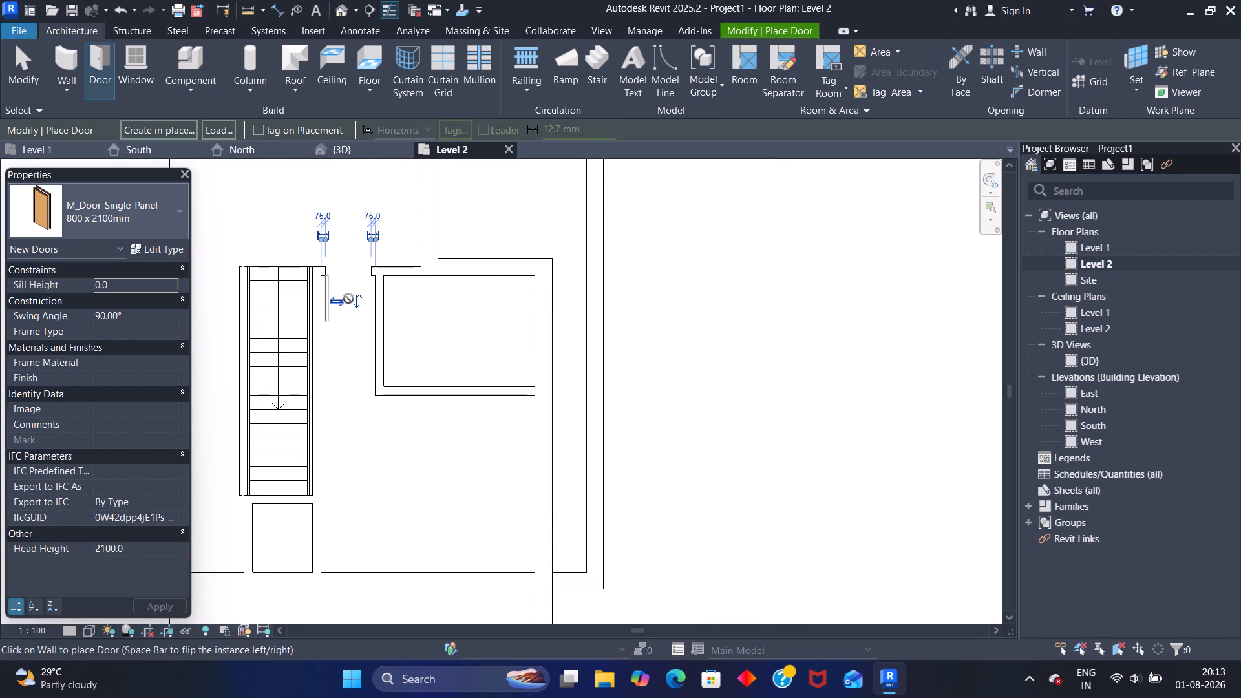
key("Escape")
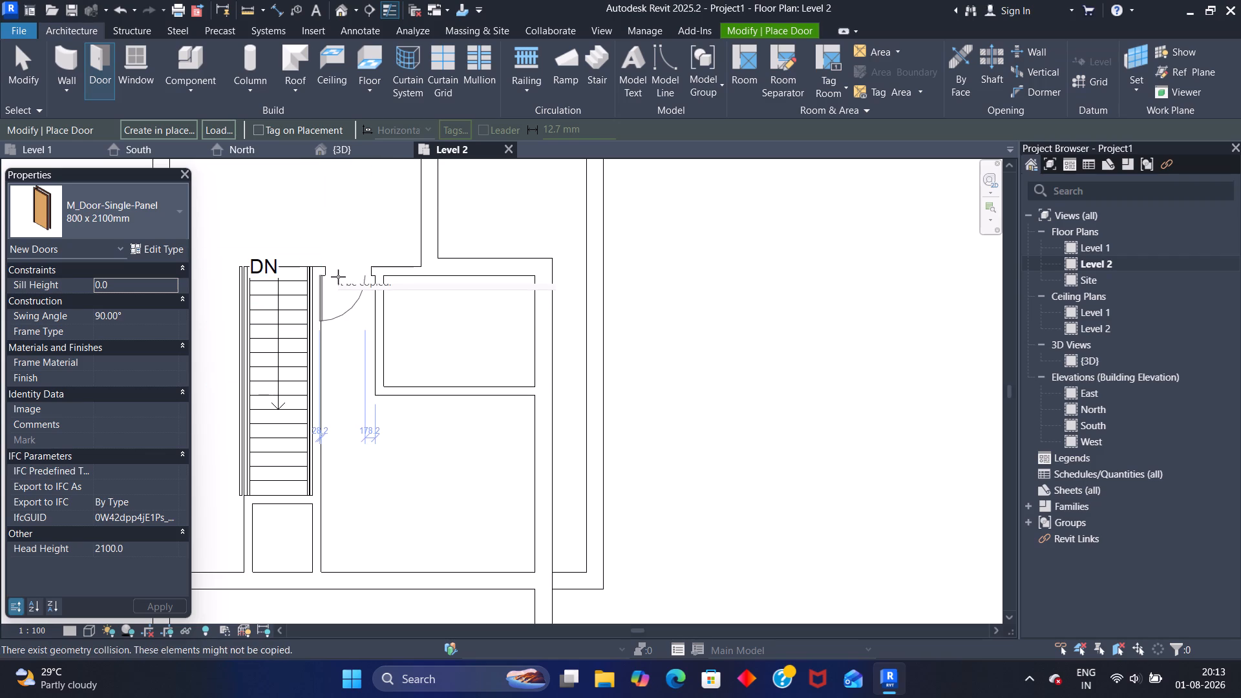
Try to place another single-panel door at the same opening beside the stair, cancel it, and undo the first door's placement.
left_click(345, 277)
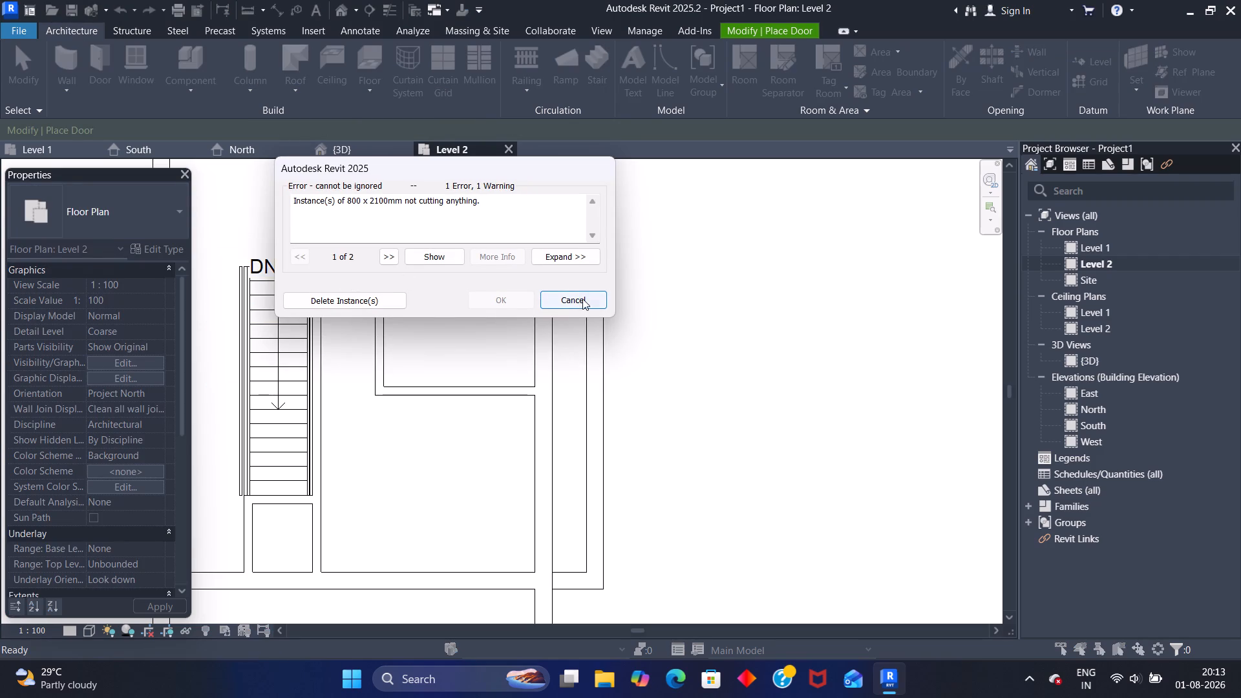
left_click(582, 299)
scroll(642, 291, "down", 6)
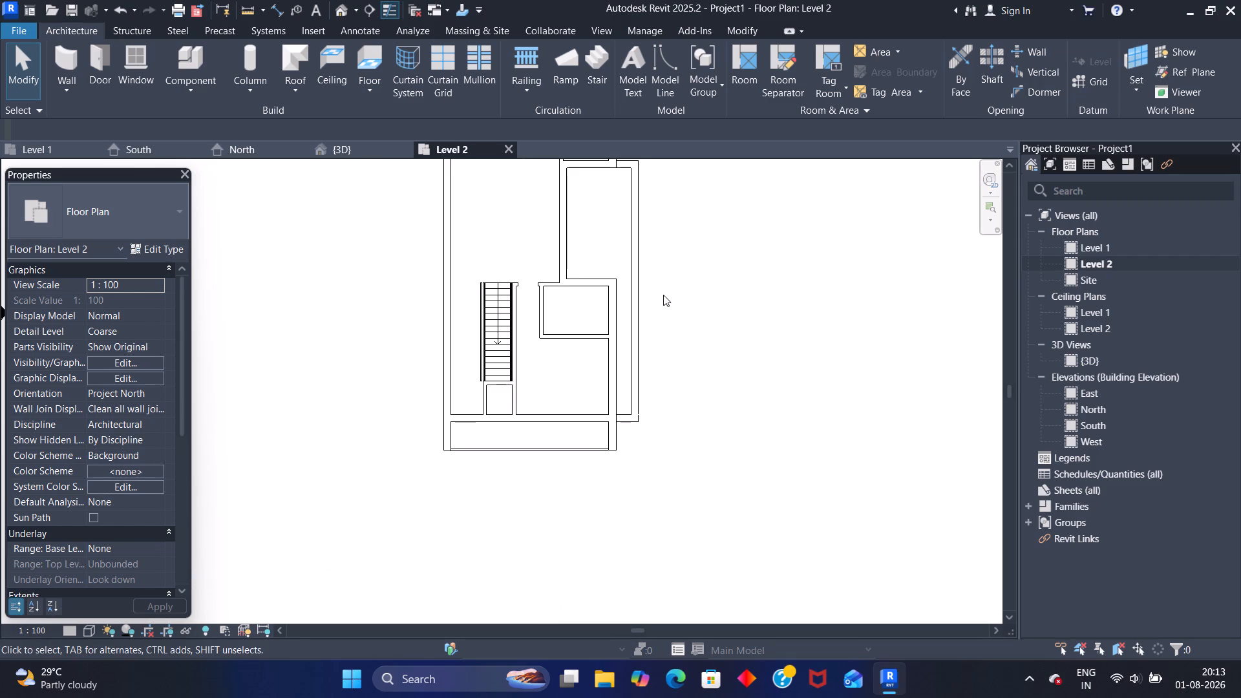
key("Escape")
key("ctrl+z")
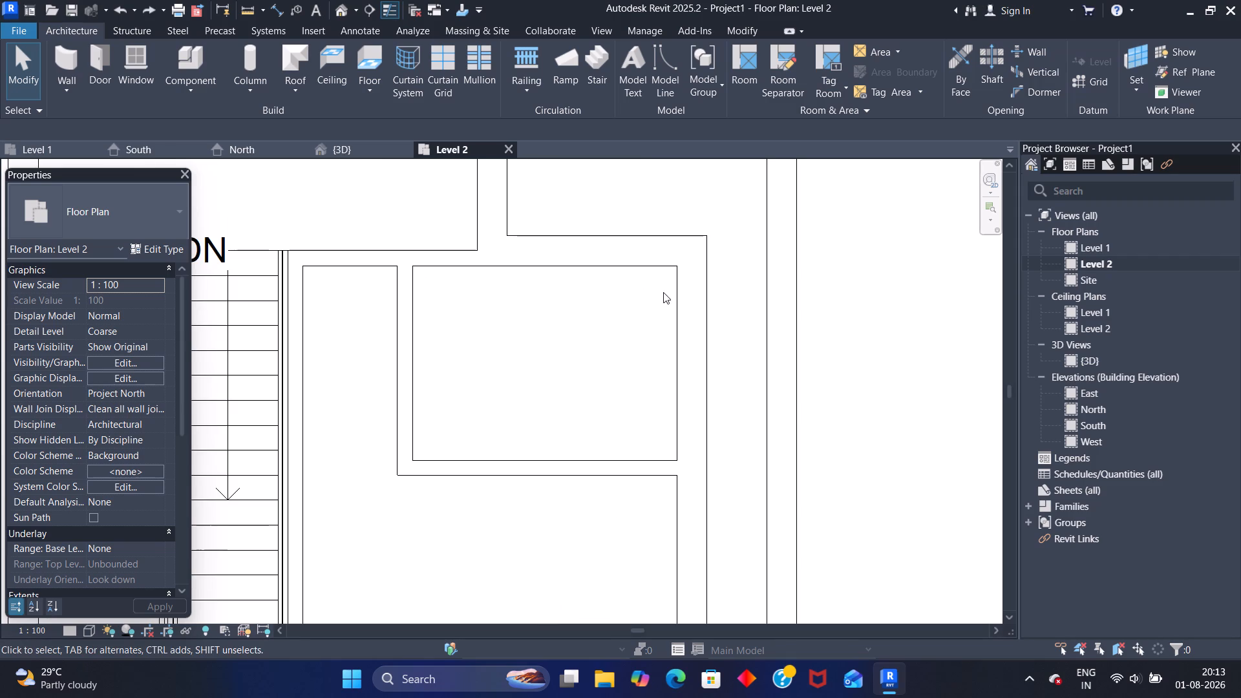
Place an 800 x 2100mm M_Door-Single-Panel door in the short wall beside the stair's DN end, 75 mm from each side wall.
left_click(90, 59)
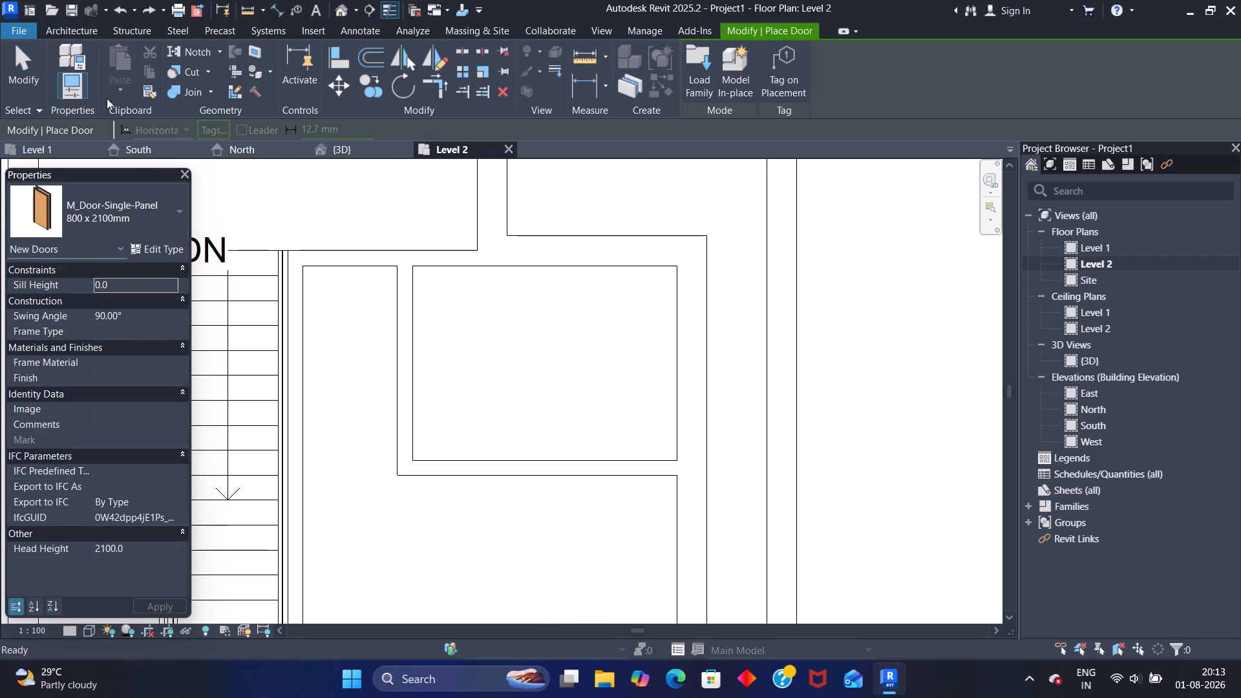
left_click(112, 211)
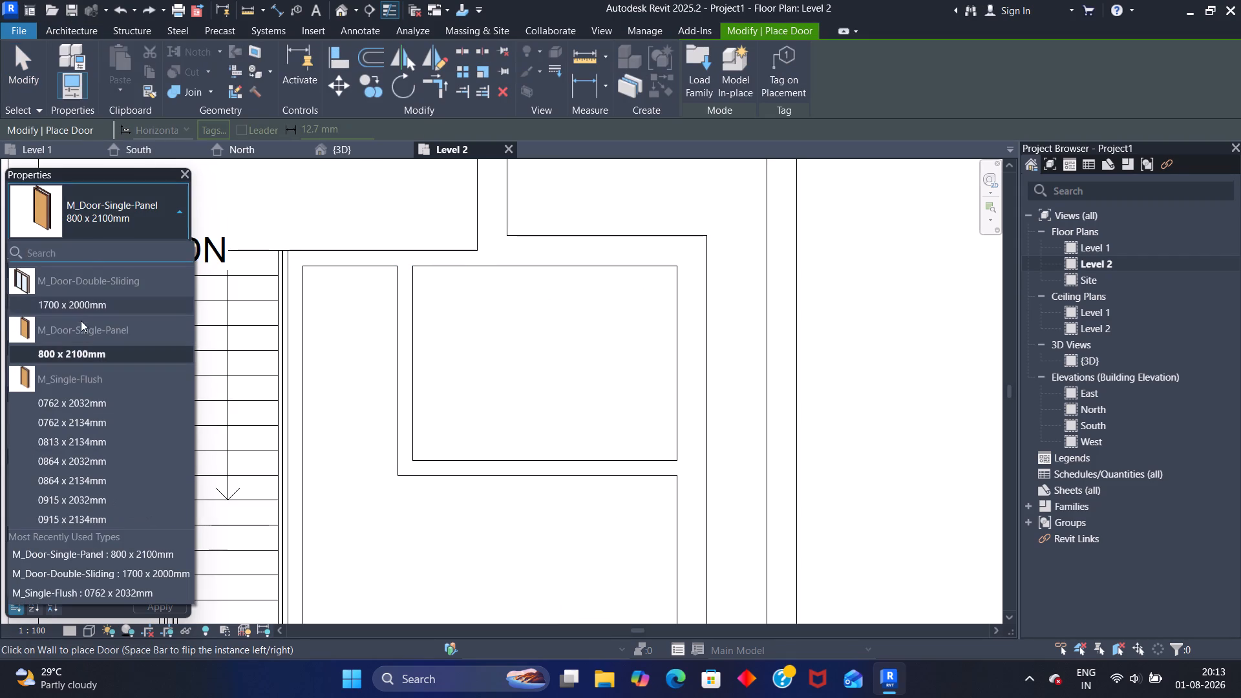
left_click(73, 355)
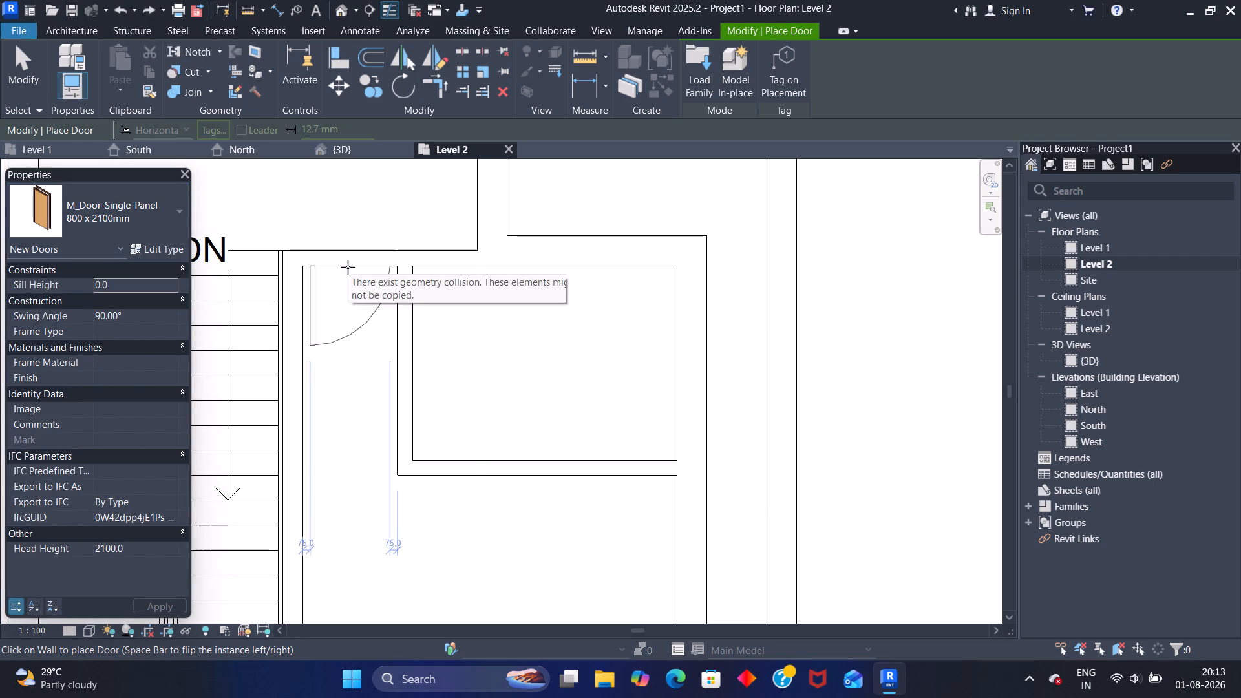
left_click(347, 266)
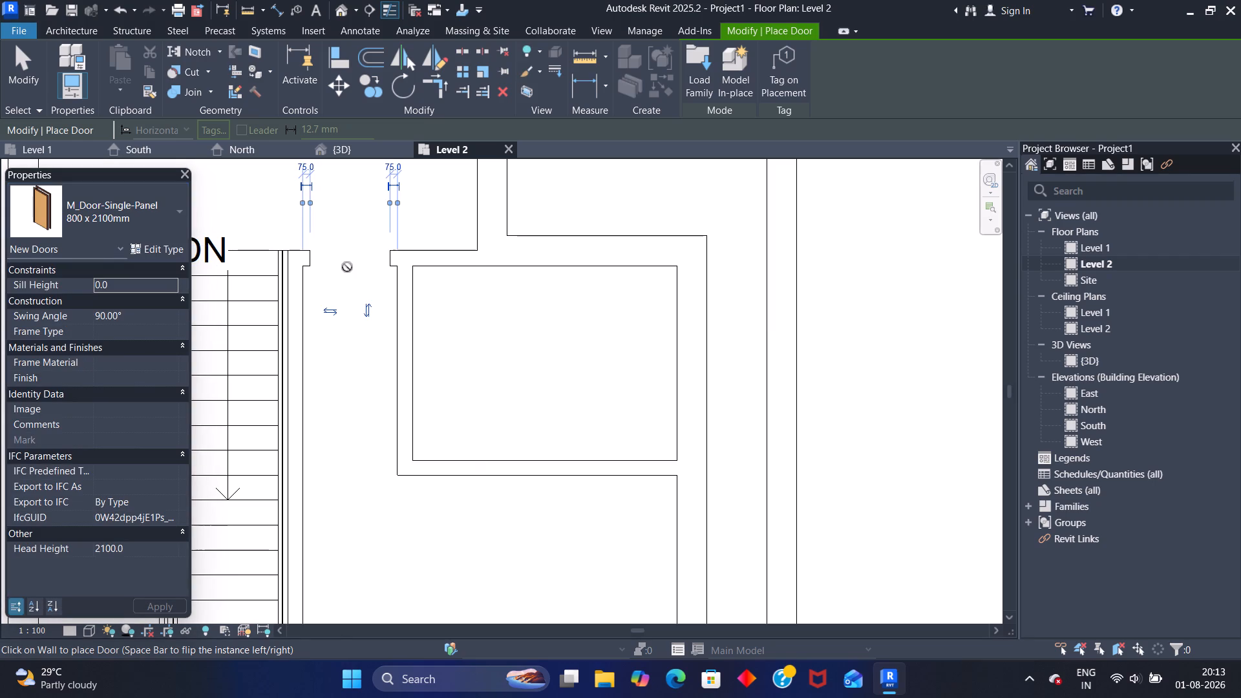
left_click(347, 267)
scroll(348, 268, "down", 6)
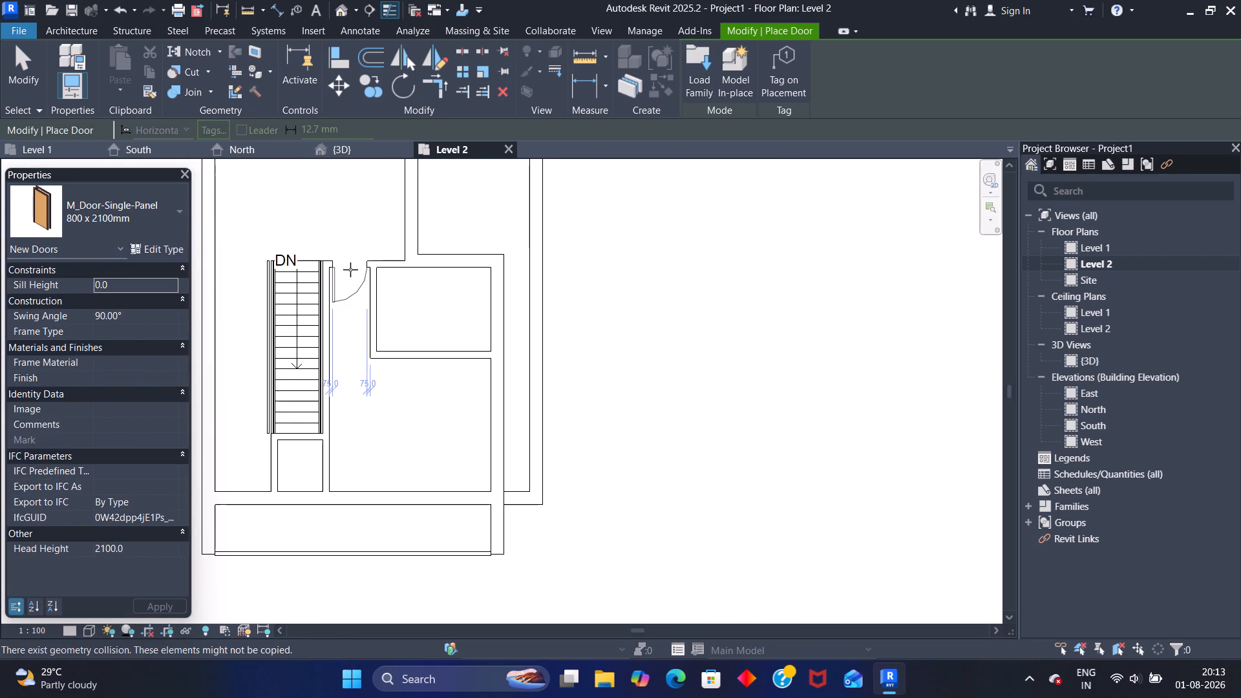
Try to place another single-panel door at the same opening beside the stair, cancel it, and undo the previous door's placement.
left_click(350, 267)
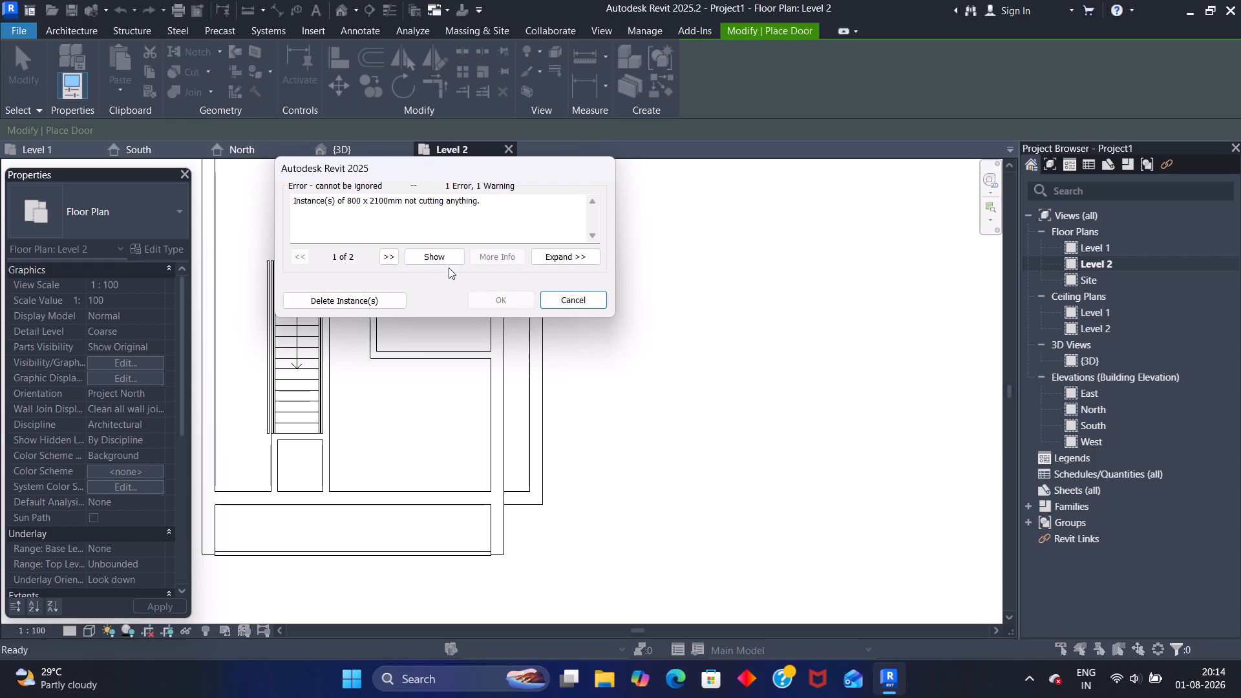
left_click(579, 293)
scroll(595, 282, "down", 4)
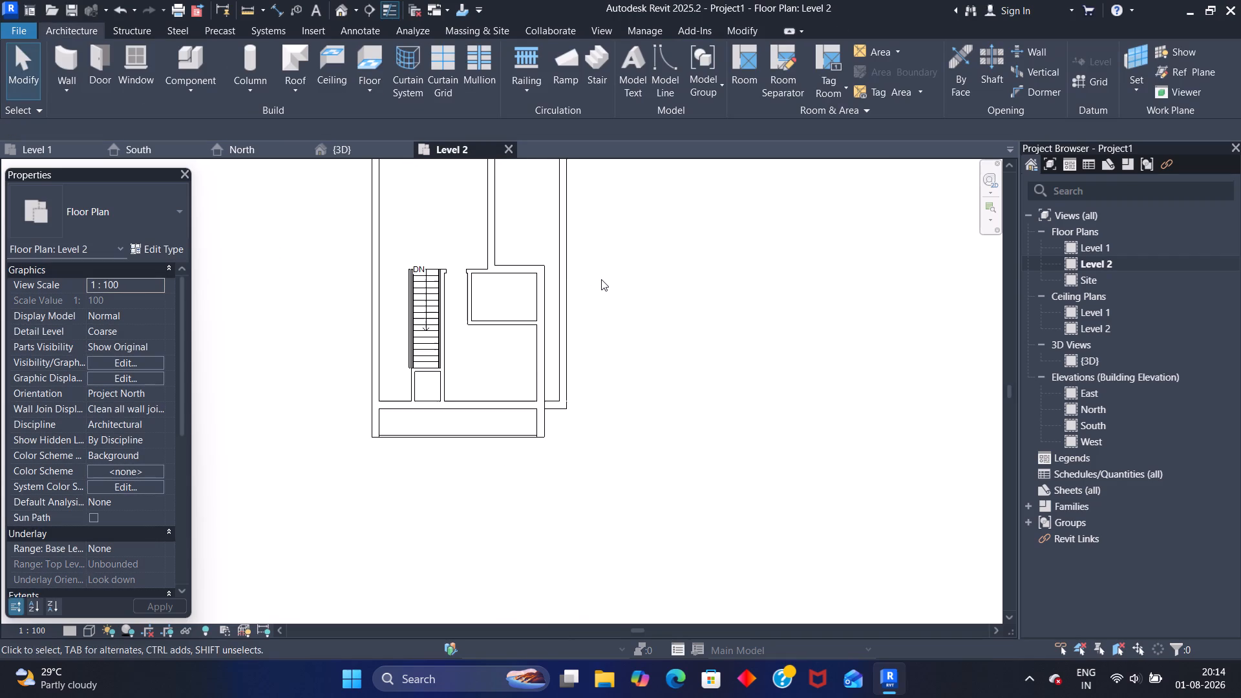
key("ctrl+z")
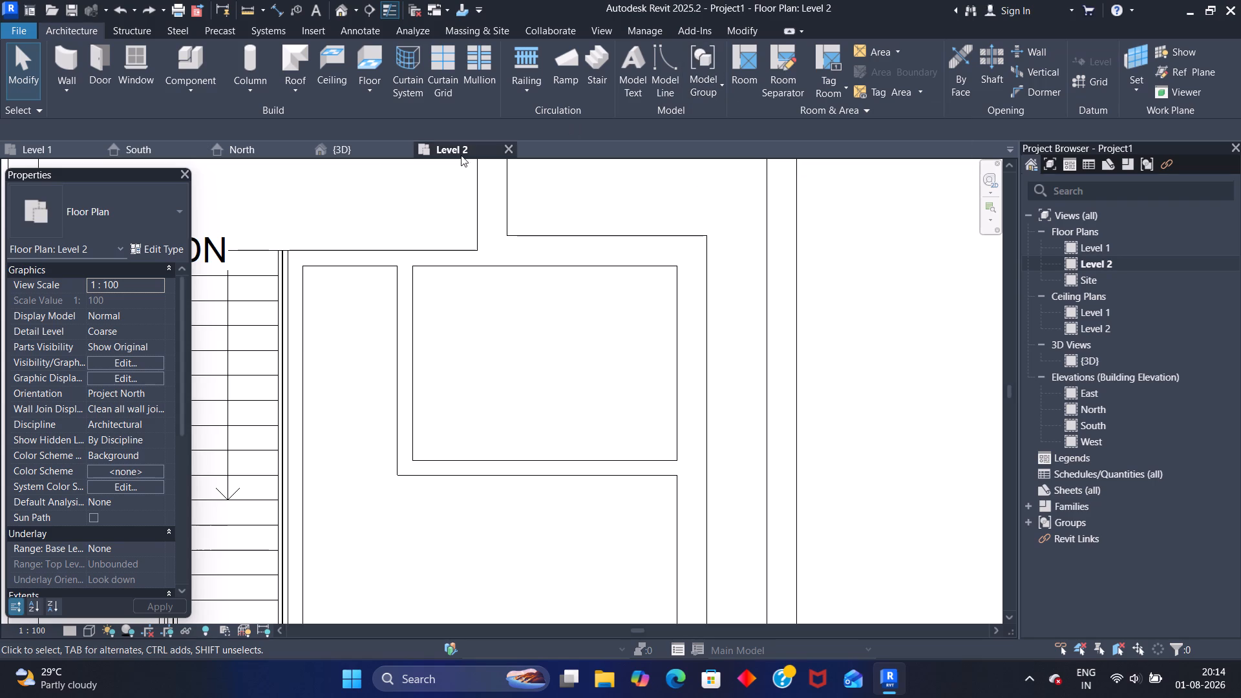
Place 800 x 2100mm M_Door-Single-Panel doors in the long wall east of the small inner room and, 75 mm from each side, in the short wall beside the stair.
left_click(106, 52)
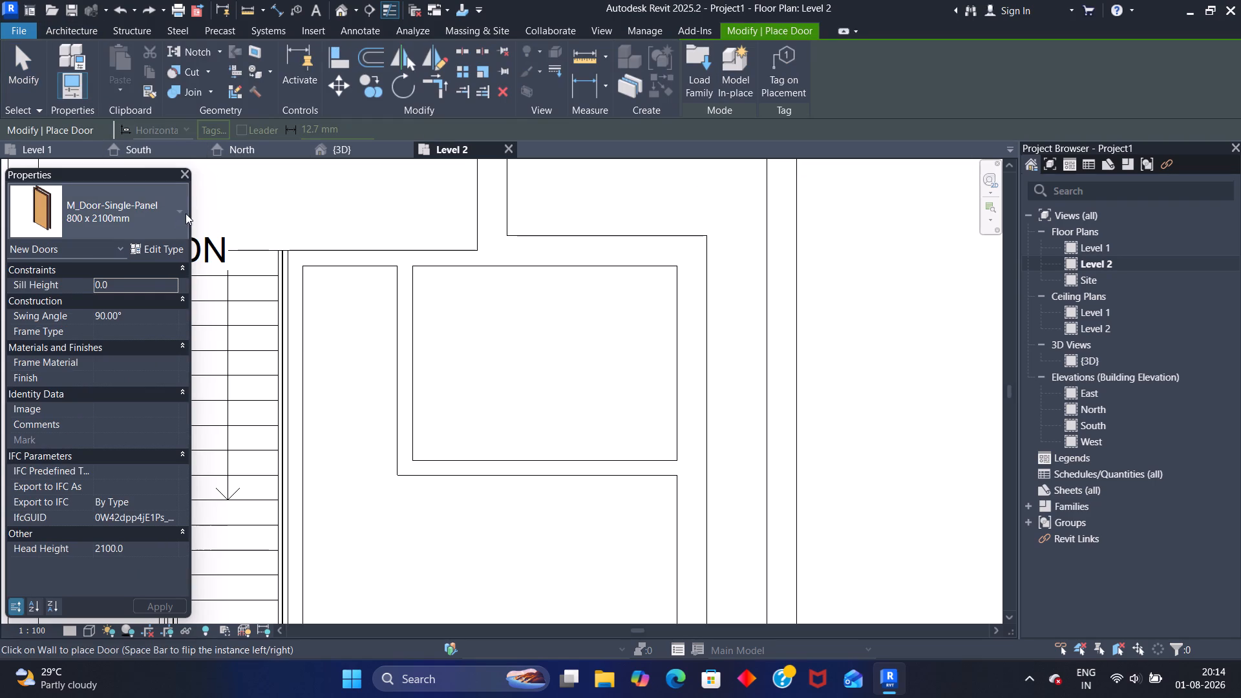
left_click(182, 211)
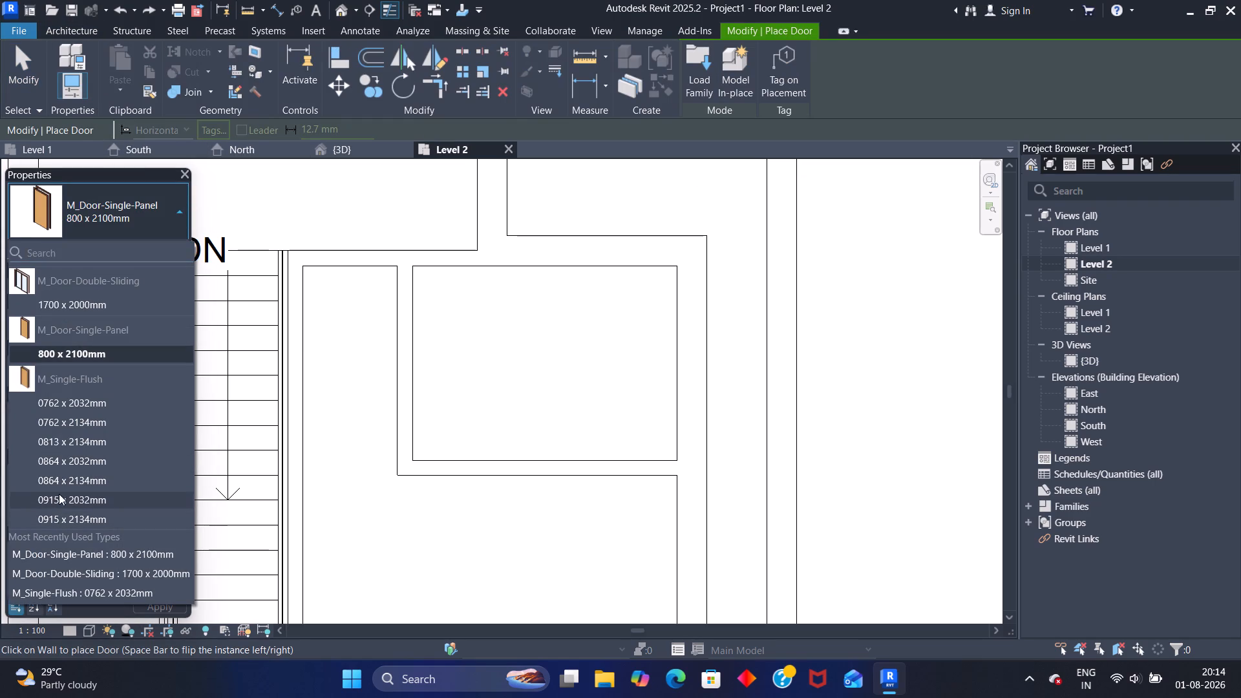
double_click(58, 354)
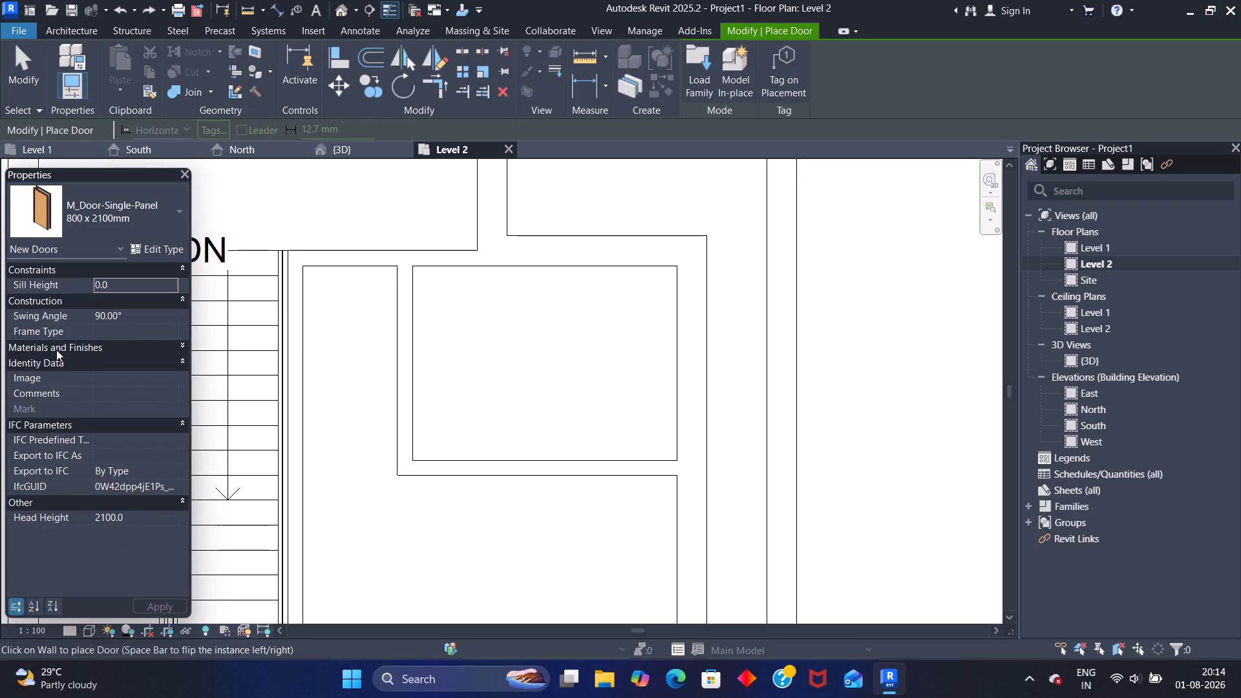
left_click(98, 346)
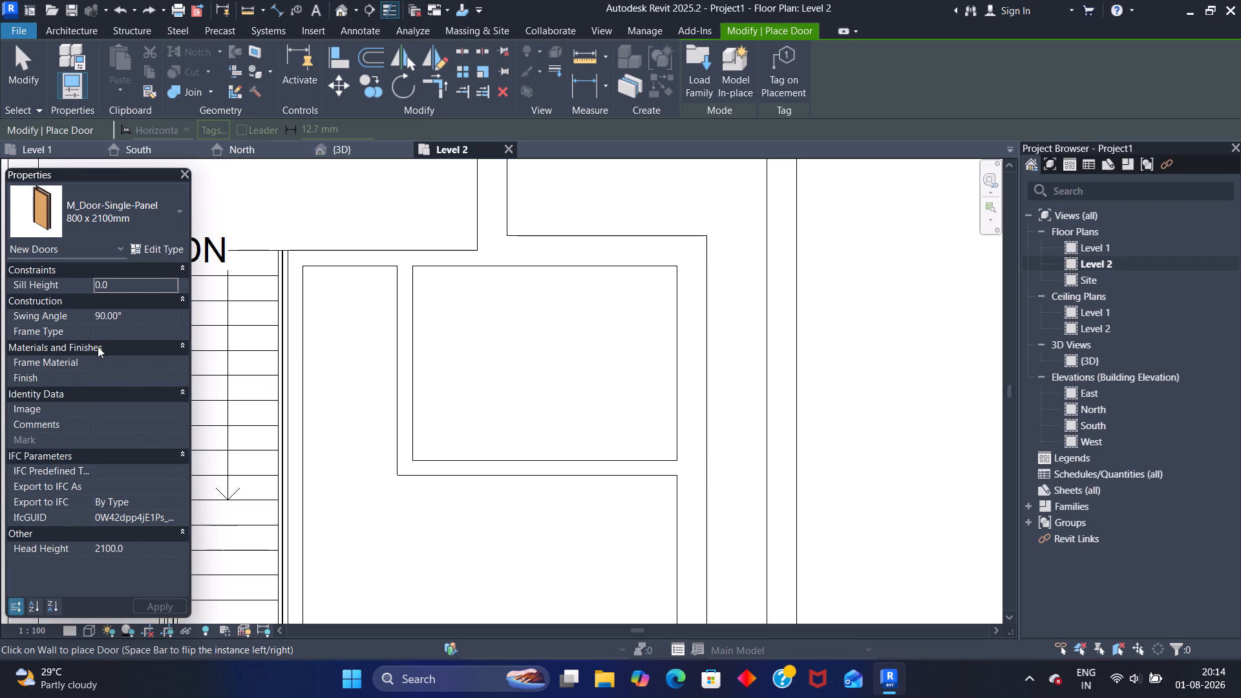
left_click(86, 215)
left_click(83, 212)
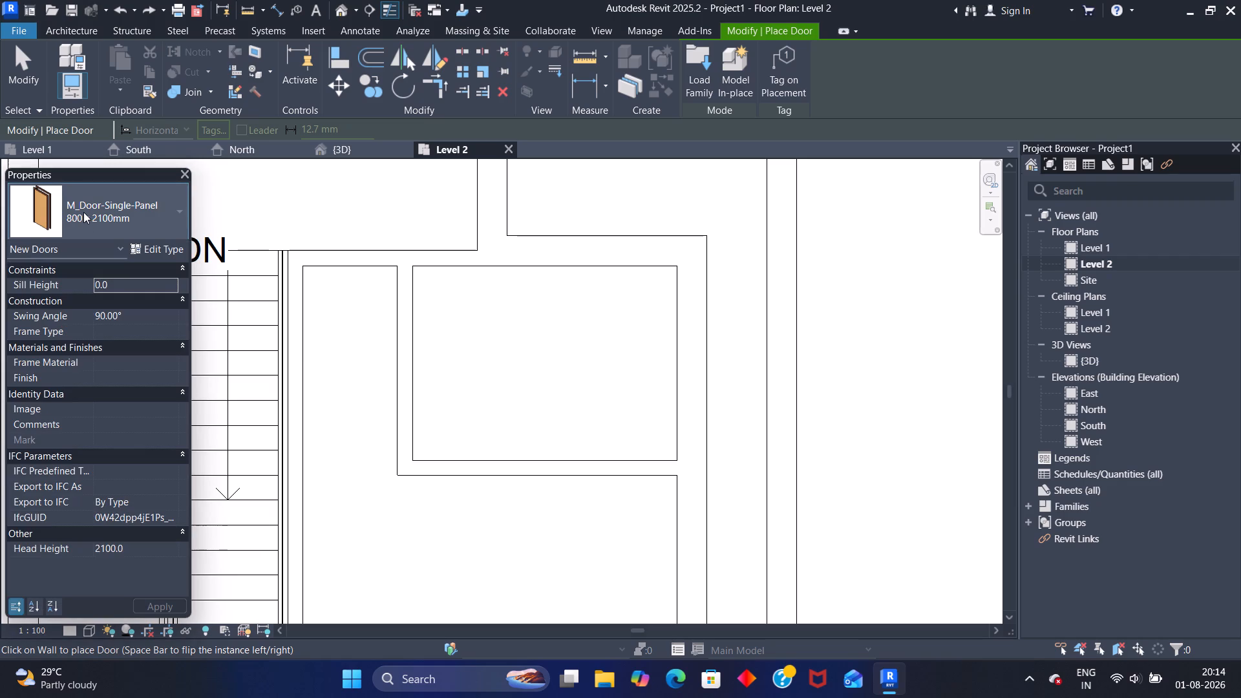
scroll(795, 359, "down", 2)
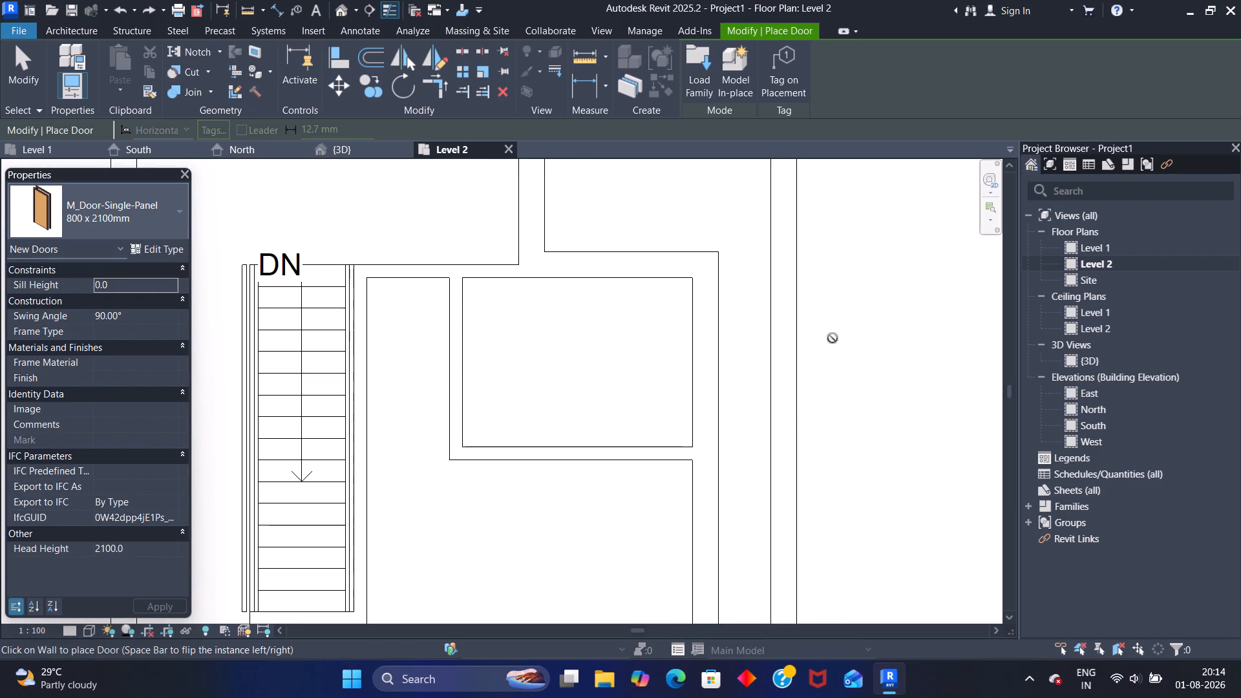
middle_click_drag(833, 338, 633, 353)
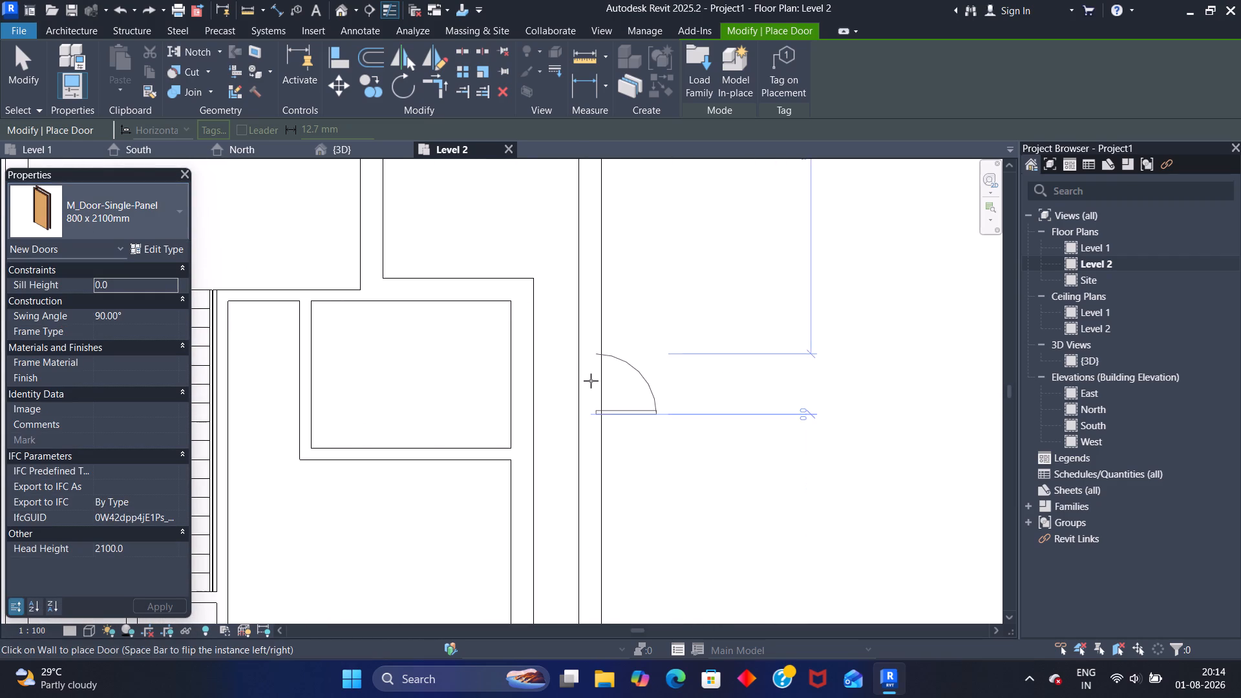
left_click(595, 374)
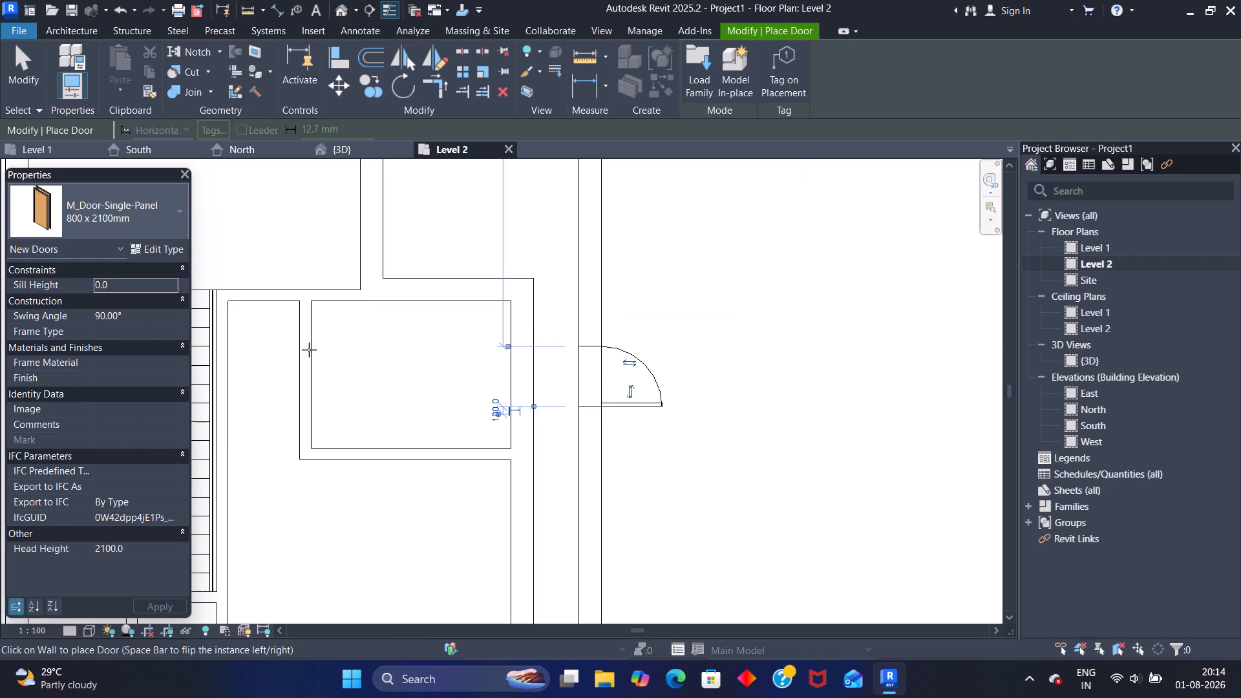
left_click(266, 301)
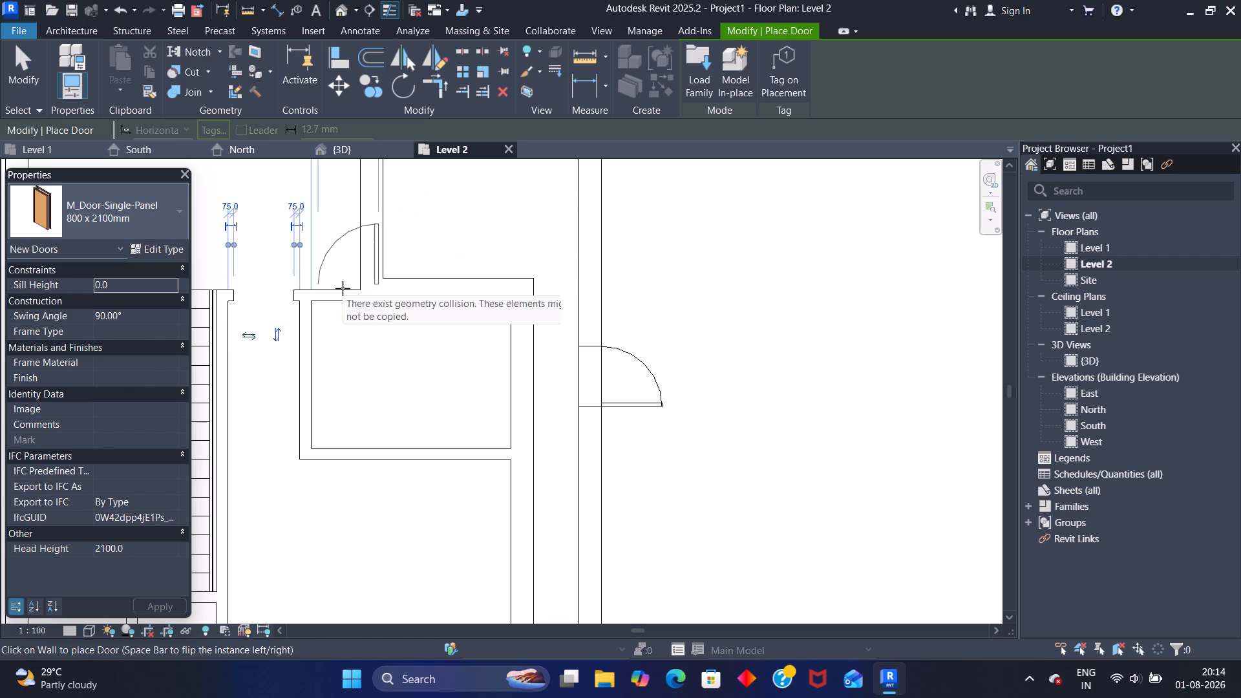
key("Escape")
key("Escape")
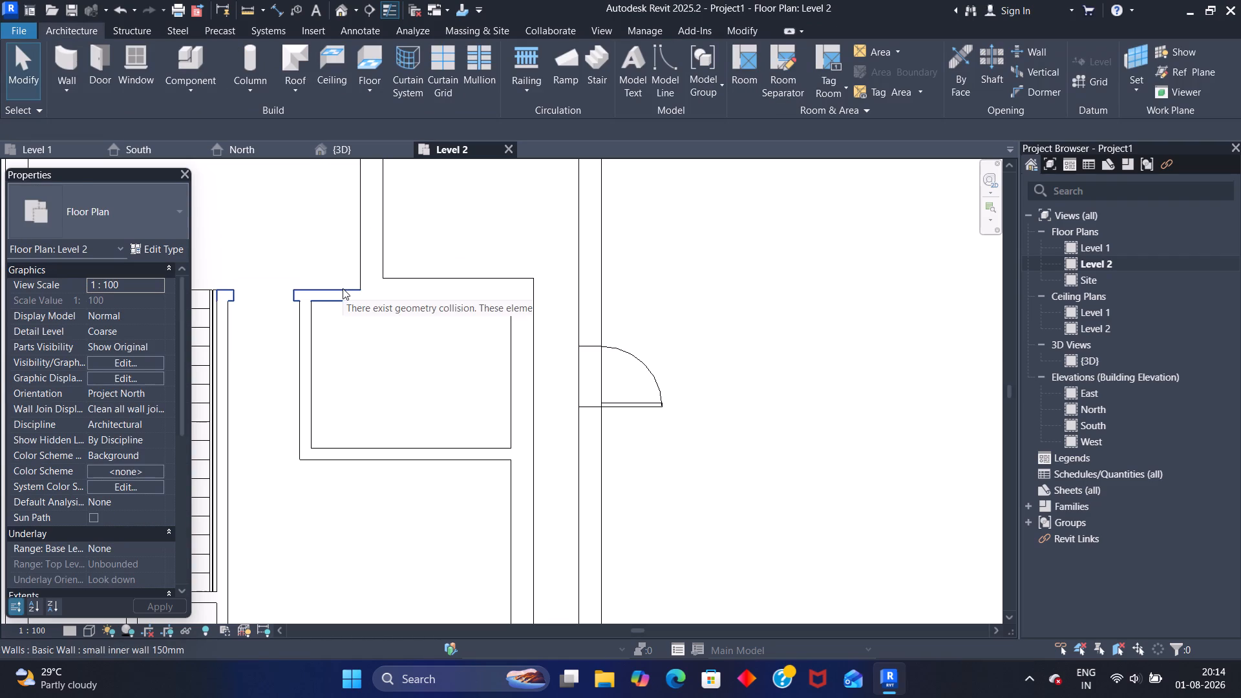
Delete the single-panel door in the long wall east of the small inner room.
left_click(635, 397)
key("Delete")
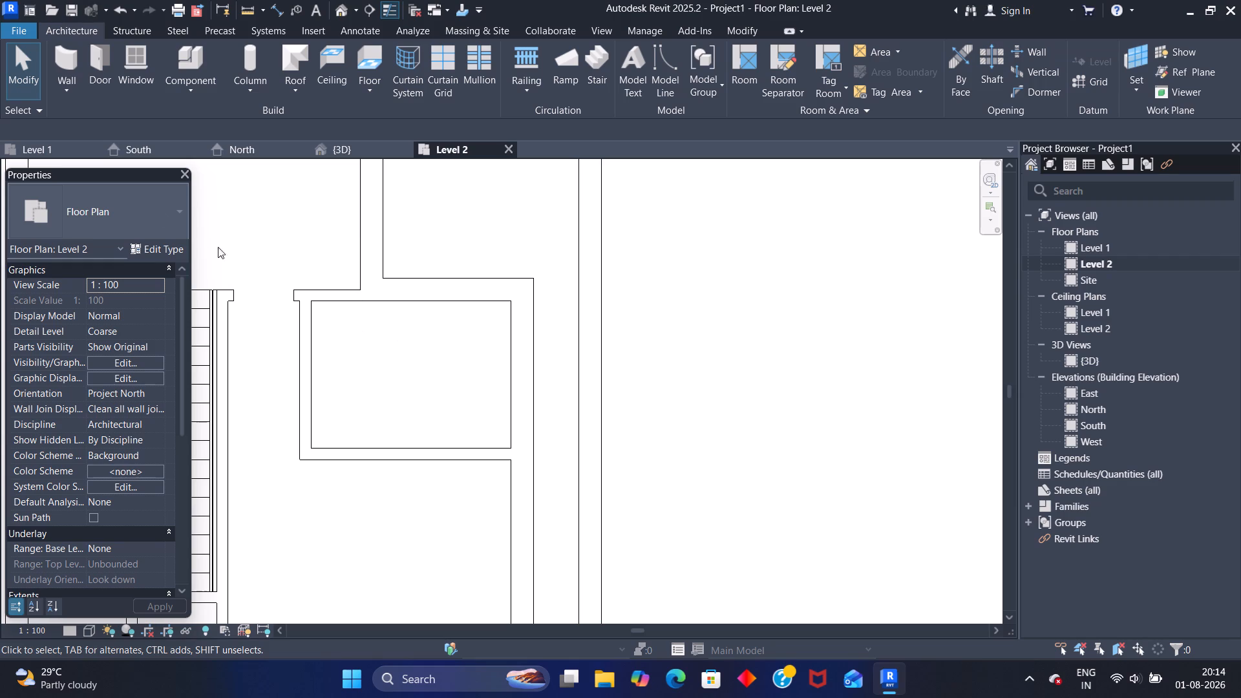
Load the 750 x 2000mm type of the M_Door-Single-Panel door family.
left_click(87, 45)
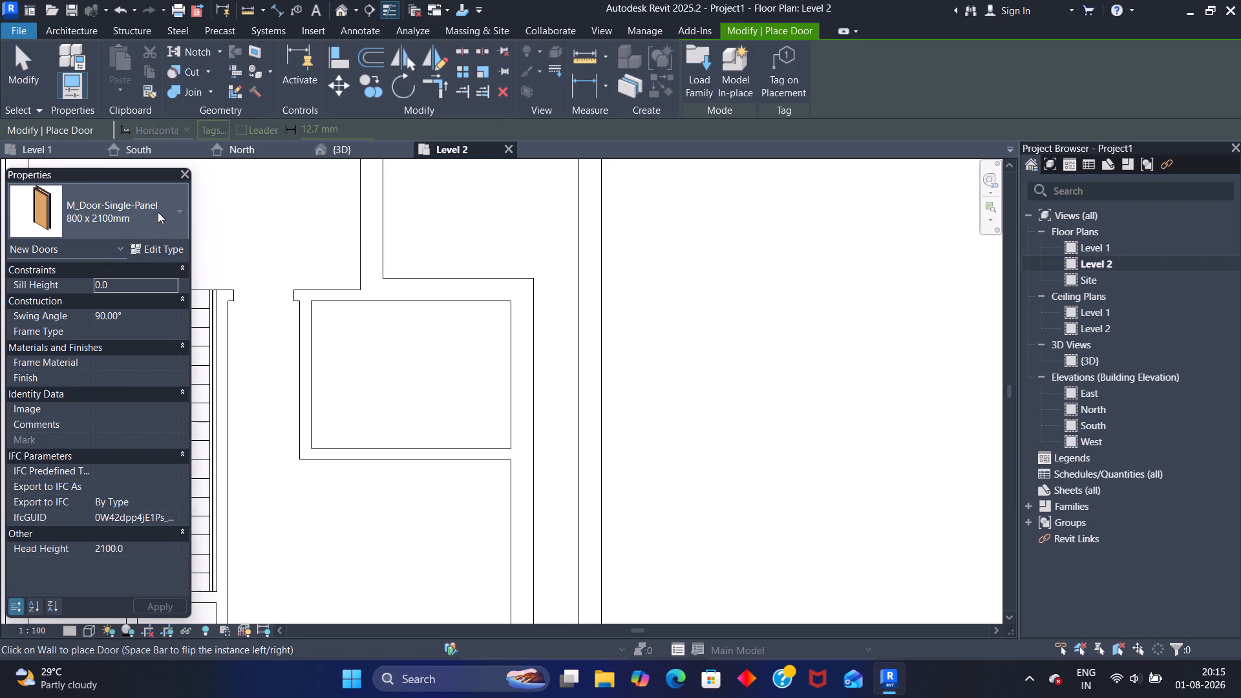
left_click(158, 211)
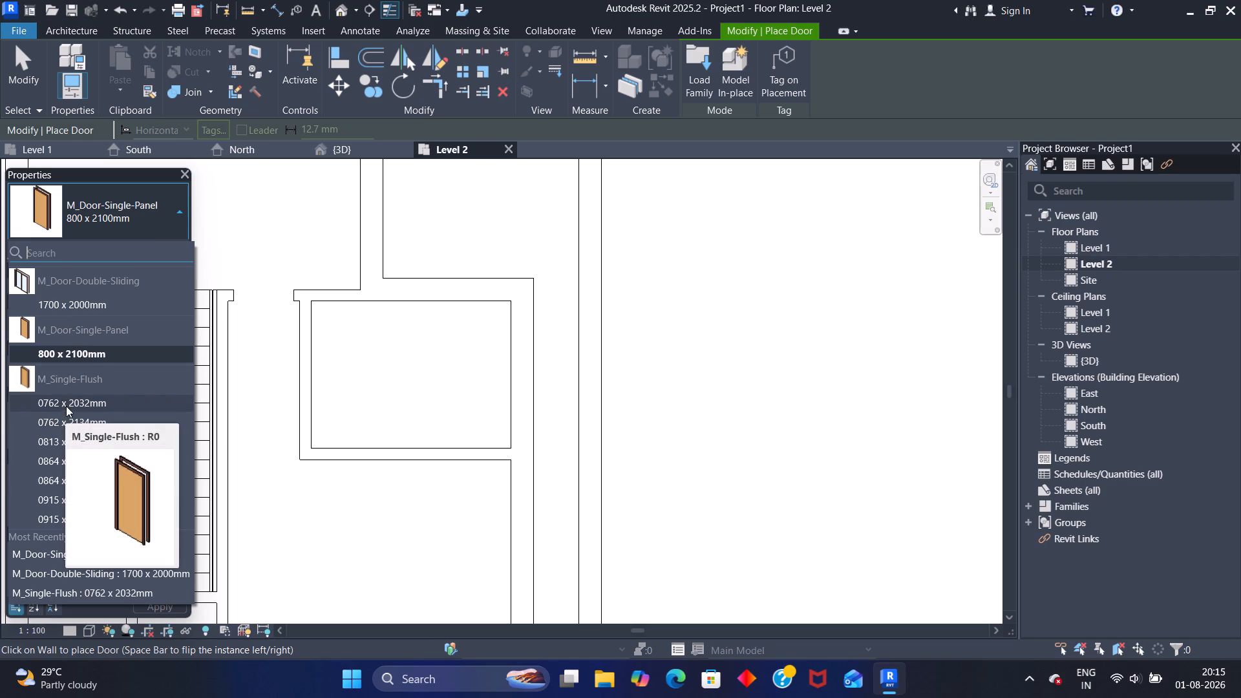
left_click(709, 76)
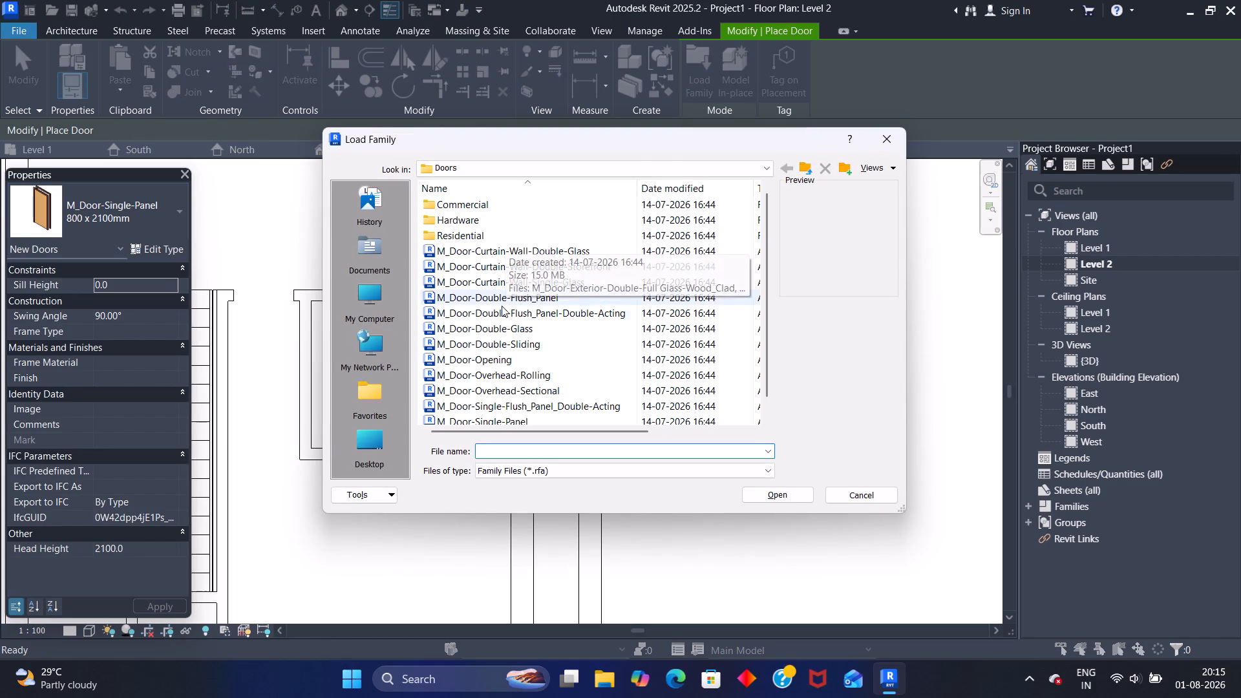
scroll(524, 407, "down", 4)
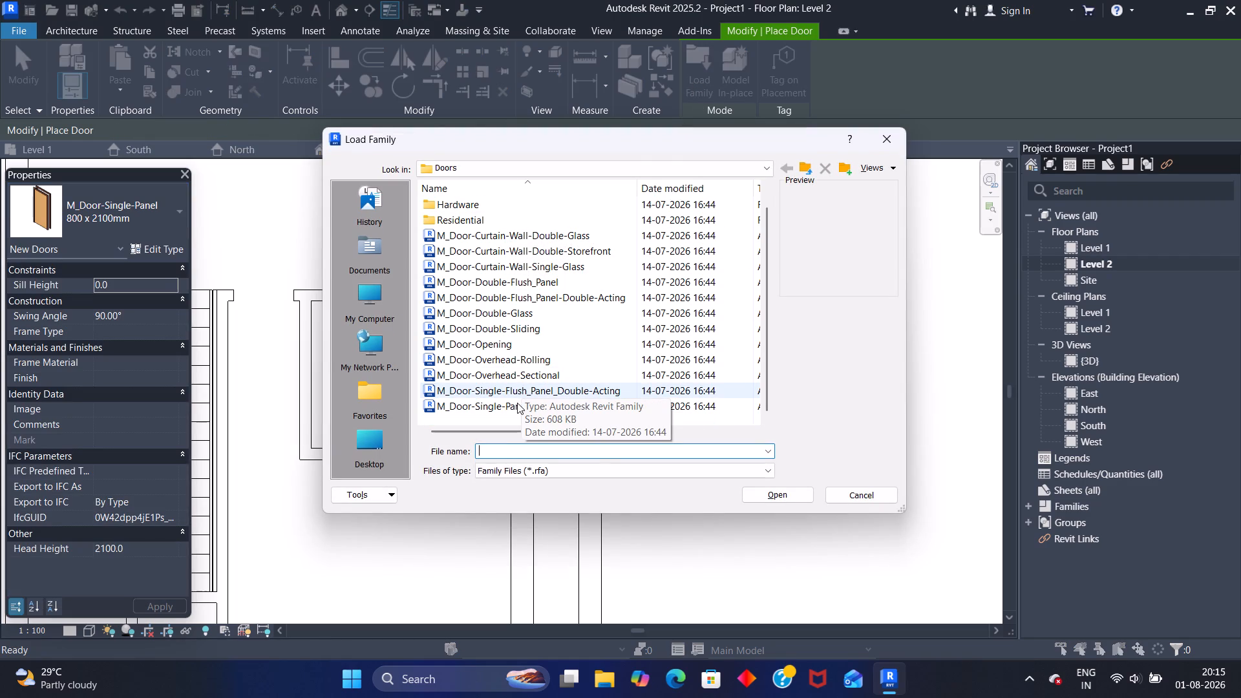
left_click(502, 408)
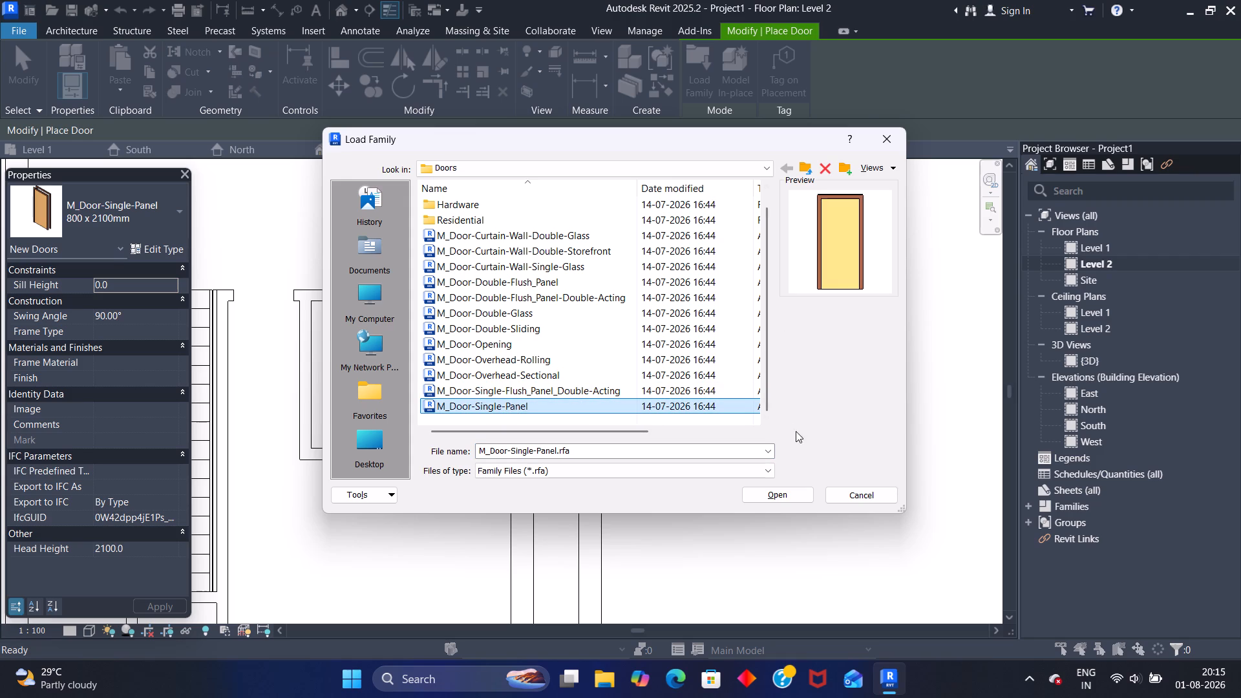
left_click(772, 500)
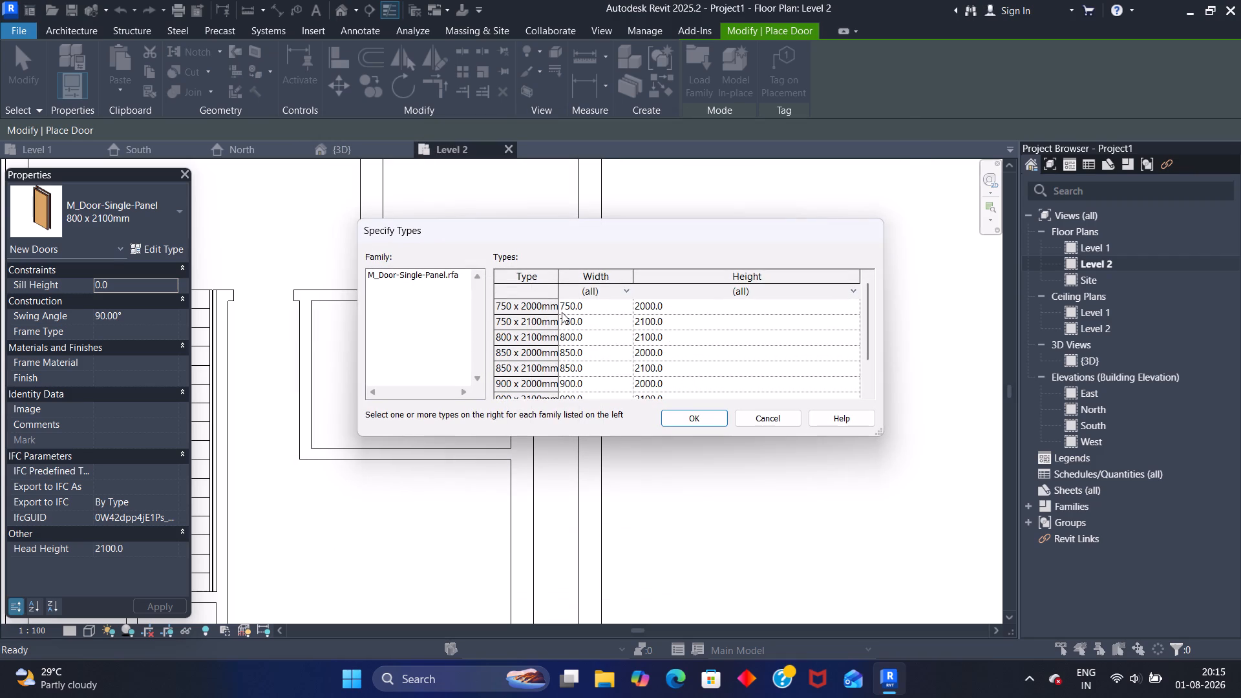
left_click(573, 307)
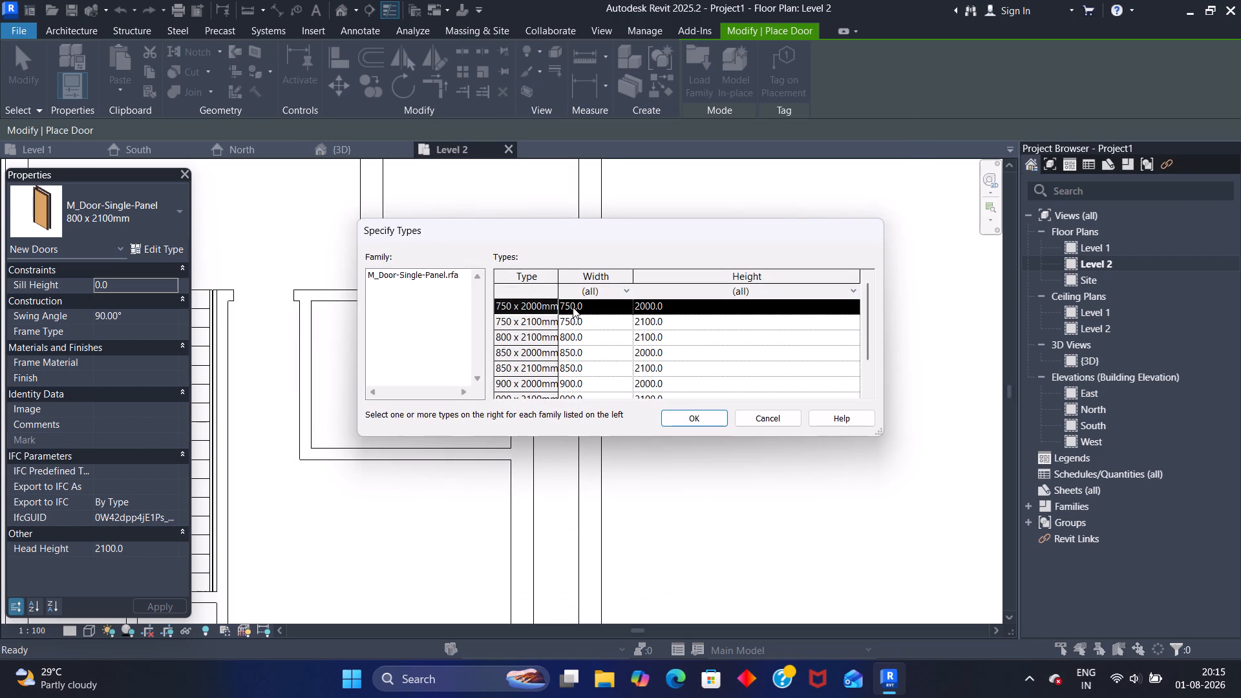
left_click(699, 419)
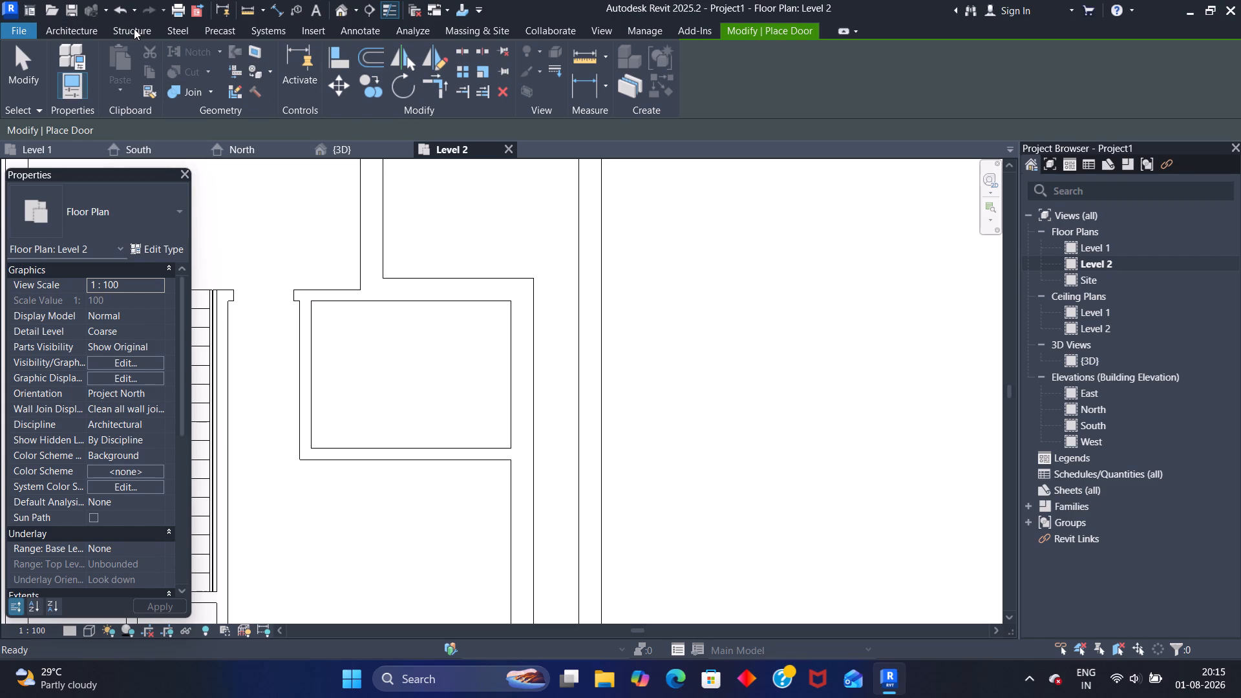
Place a 750 x 2000mm single-panel door in the small inner room's passage-side wall, swinging inward, 100 mm from the room's lower wall.
left_click(80, 25)
left_click(105, 68)
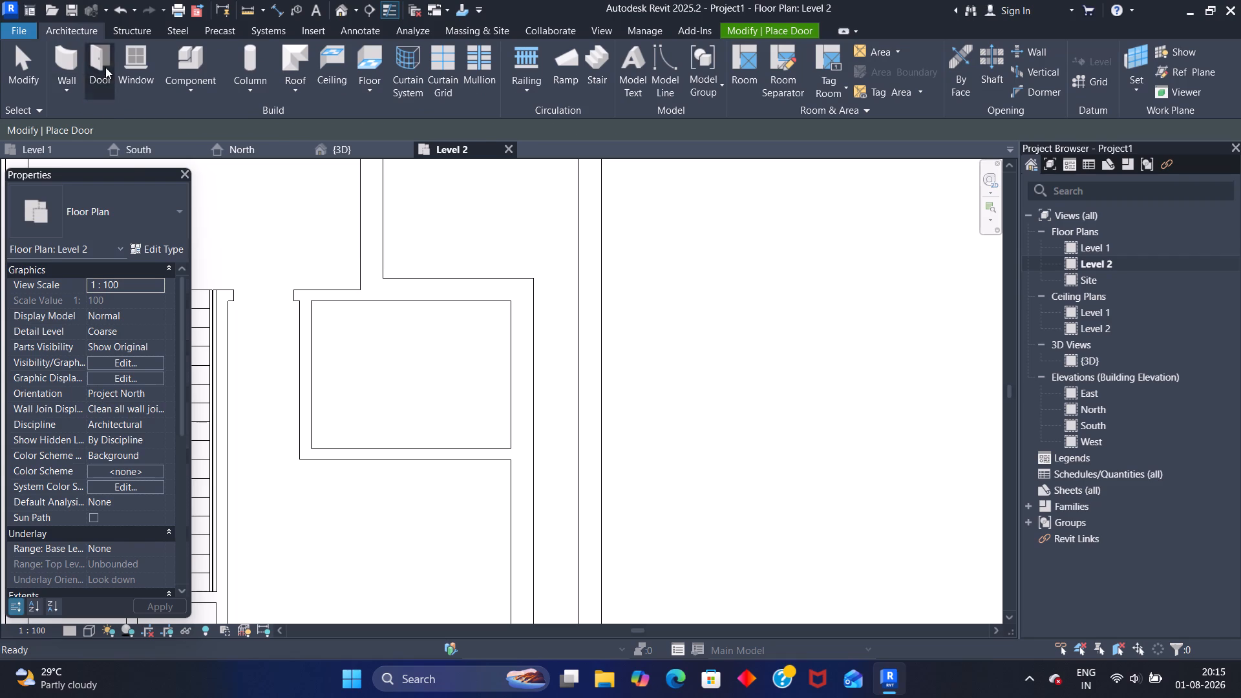
left_click(172, 208)
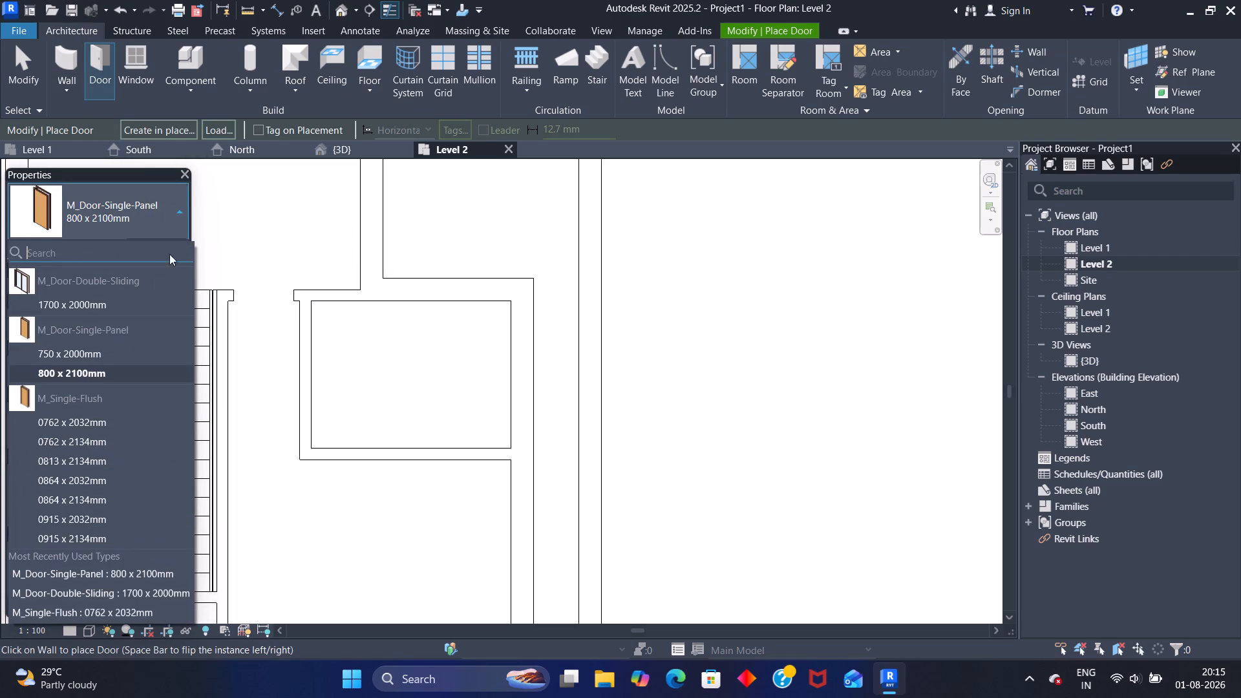
left_click(94, 351)
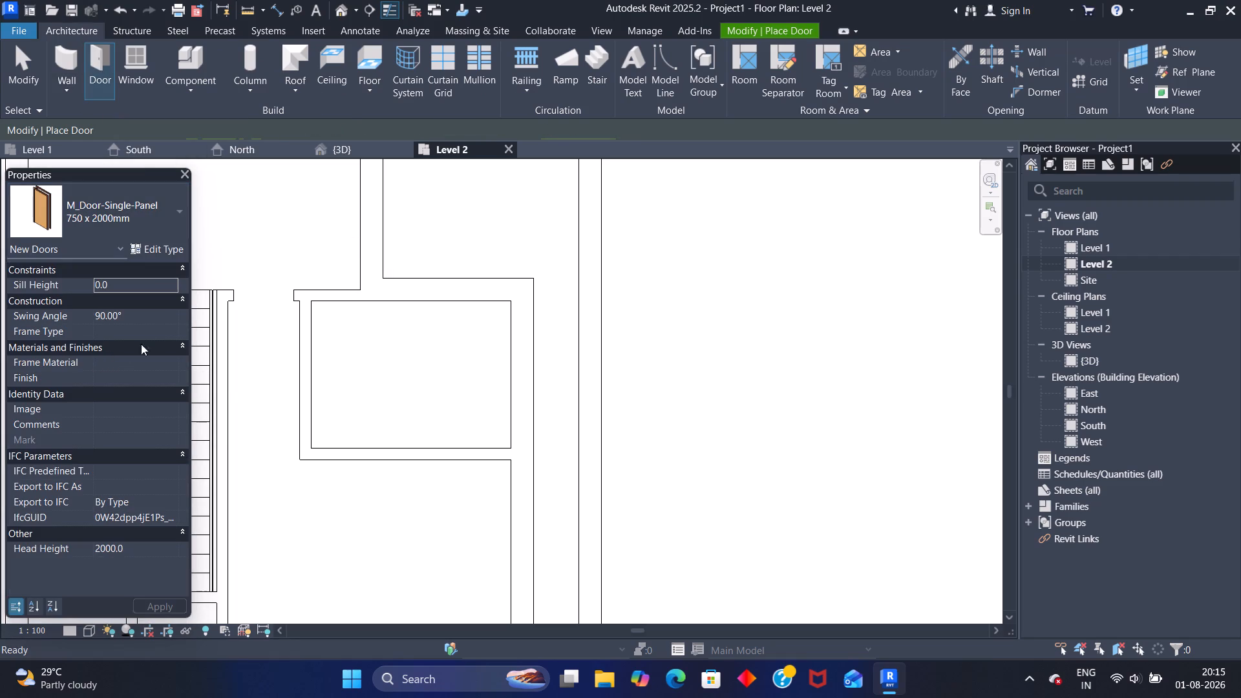
left_click(317, 414)
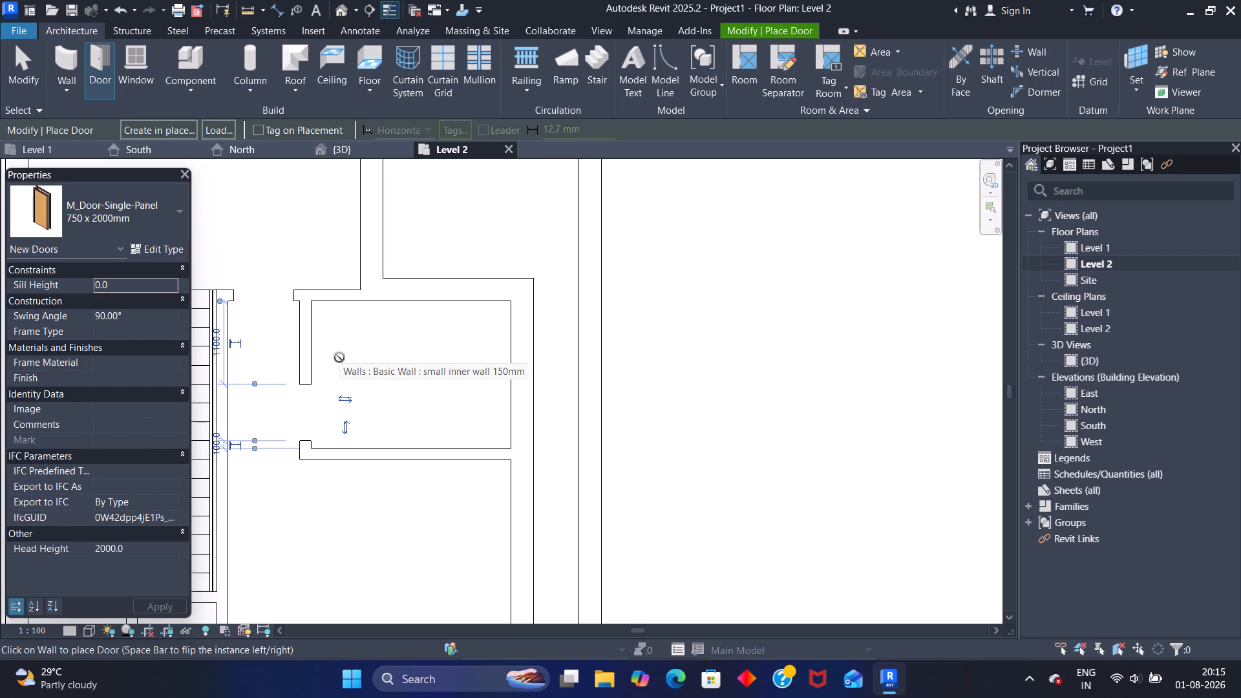
key("Escape")
key("Escape")
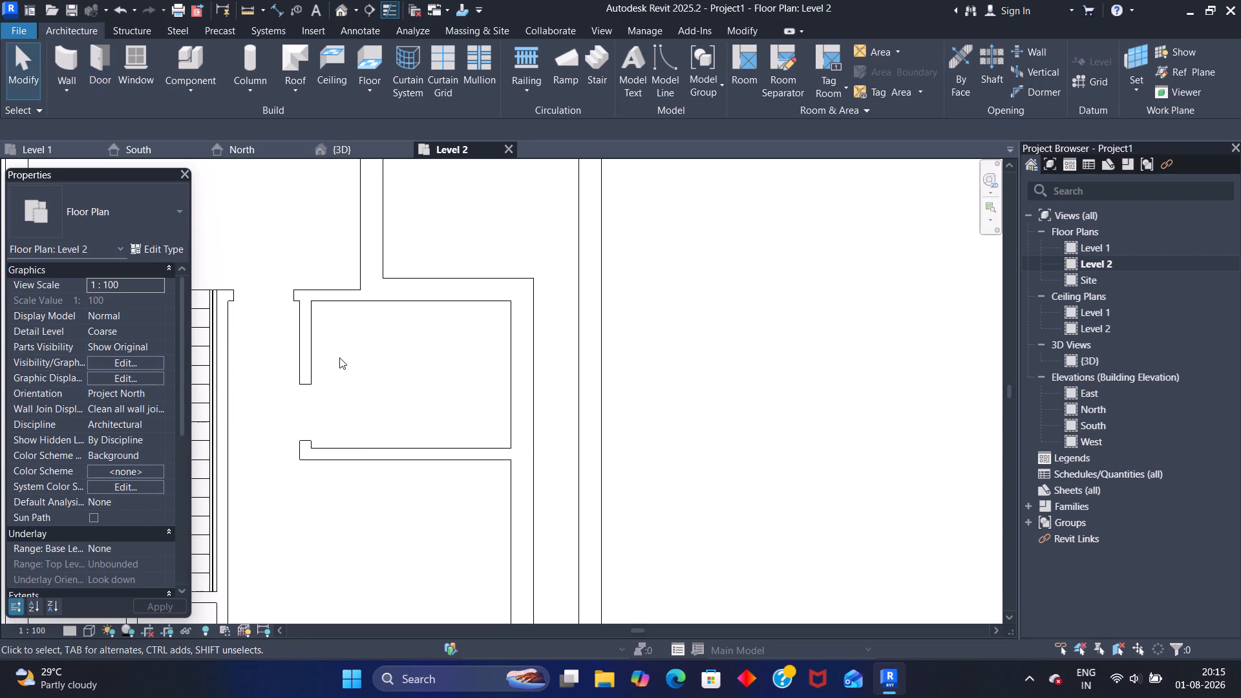
Examine the single-panel doors by the stair and small inner room in the 3D view, and return to the Level 2 plan.
left_click(379, 142)
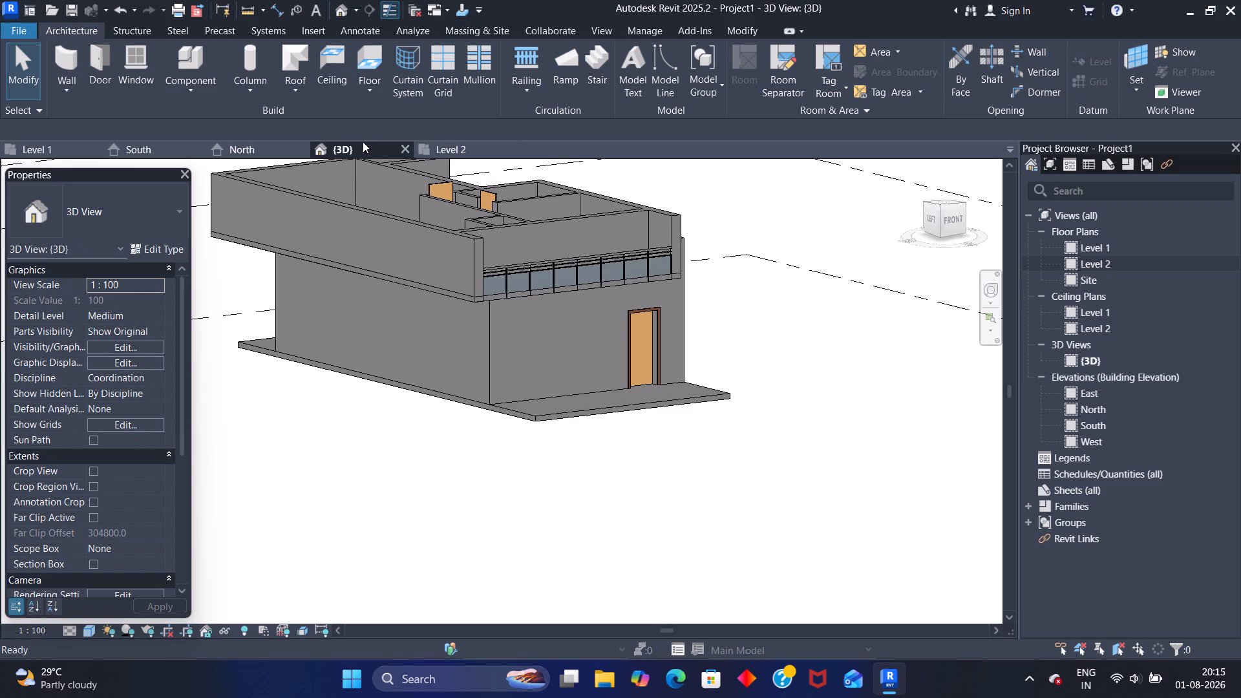
scroll(482, 231, "down", 1)
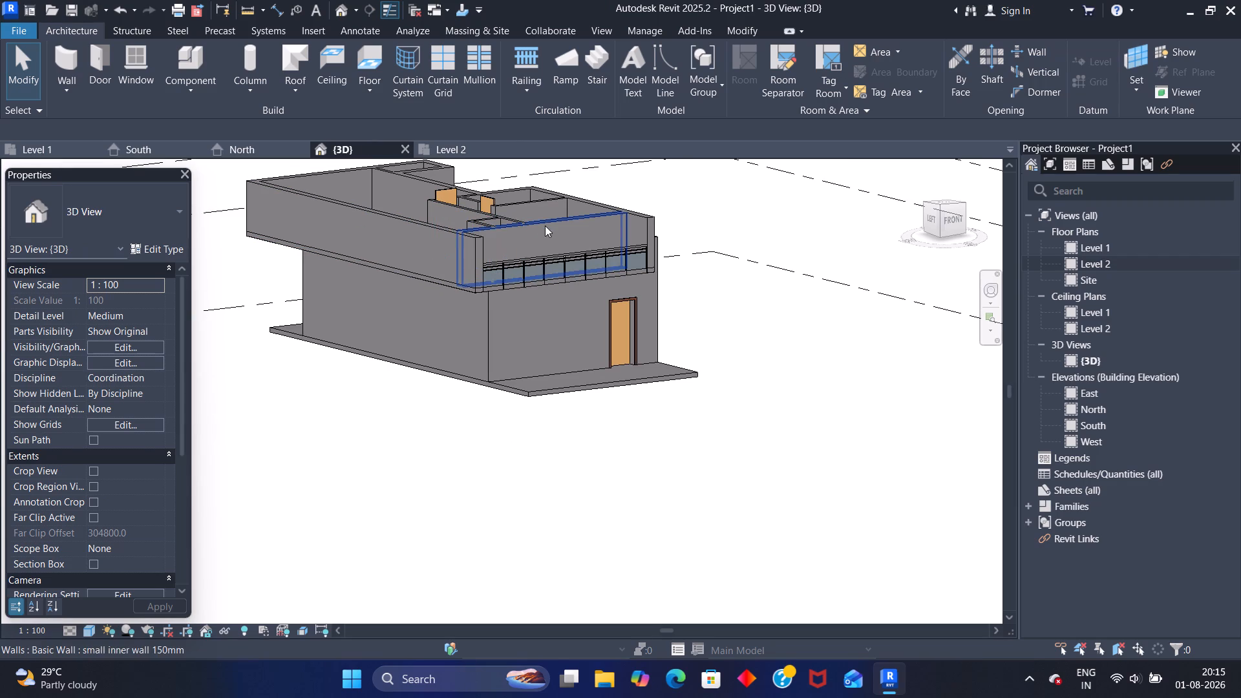
middle_click_drag(558, 210, 494, 297, "shift")
scroll(551, 202, "down", 1)
middle_click_drag(551, 201, 488, 341)
scroll(468, 310, "up", 2)
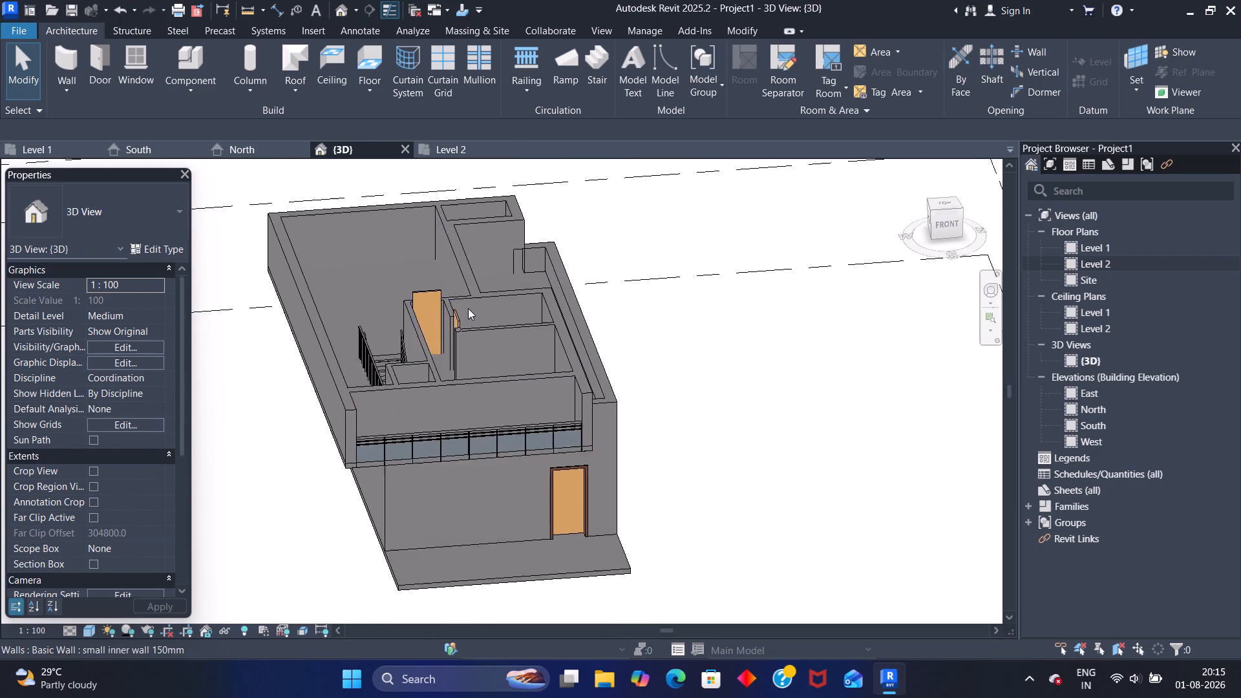
scroll(468, 308, "up", 5)
middle_click_drag(483, 311, 485, 337, "shift")
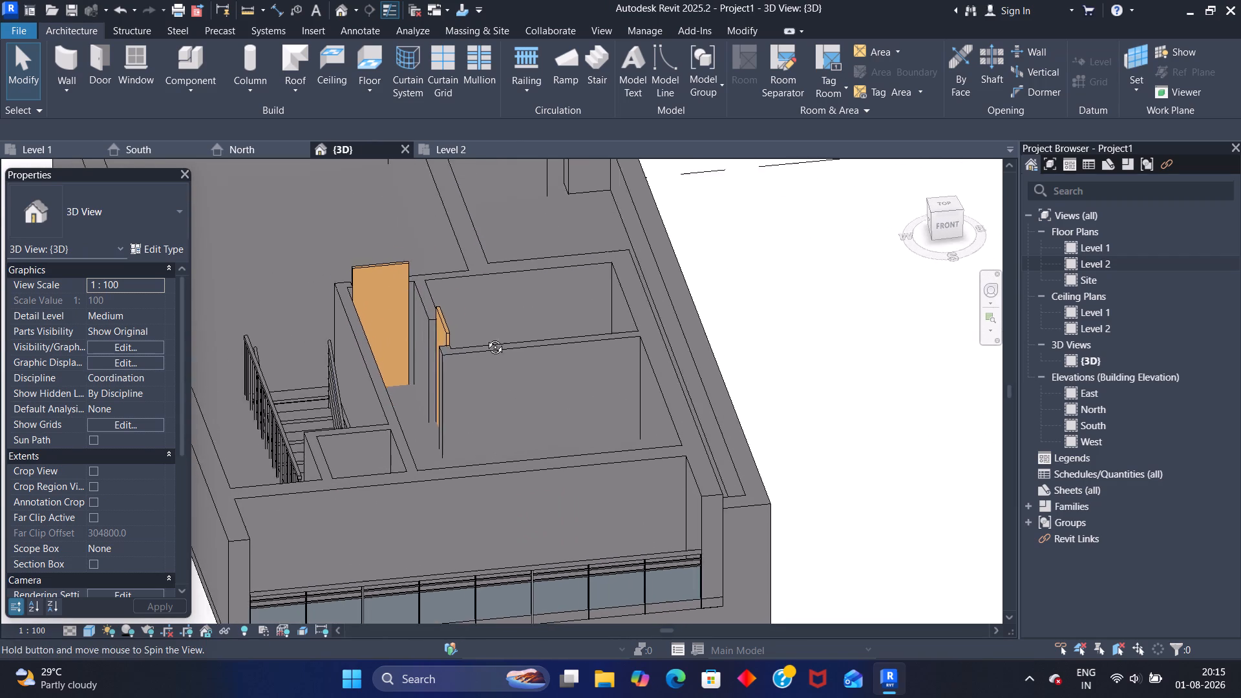
middle_click_drag(485, 337, 448, 308, "shift")
scroll(524, 295, "up", 5)
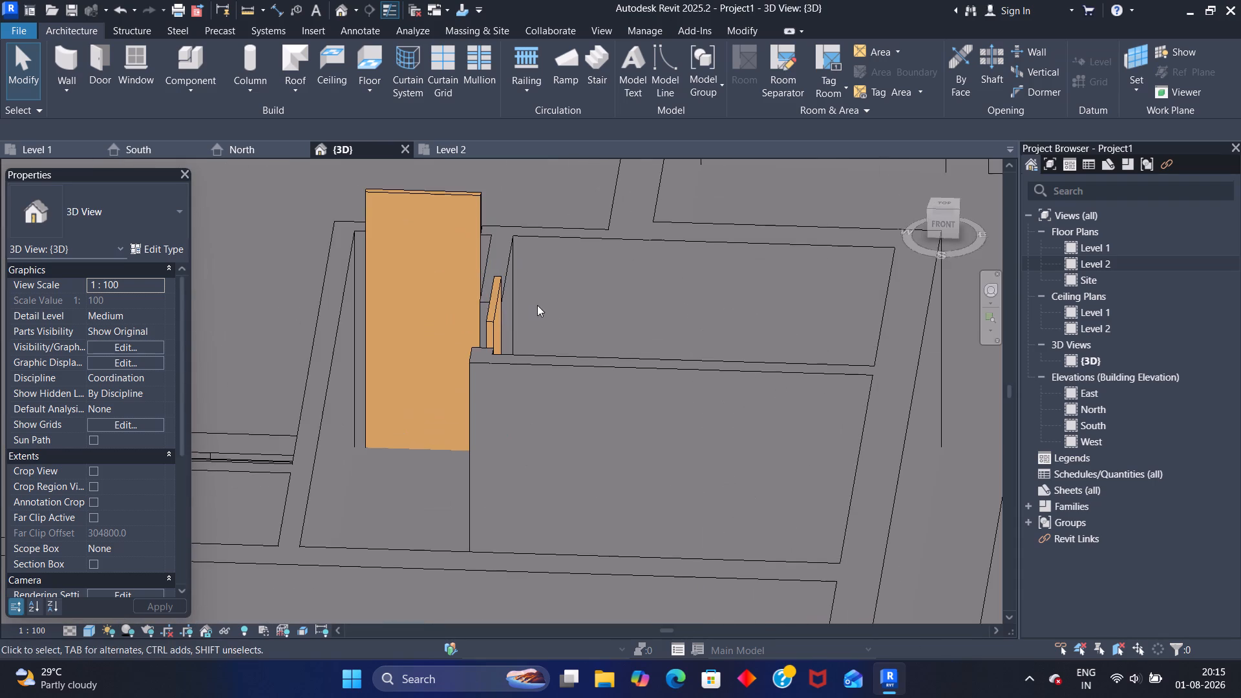
scroll(546, 306, "down", 4)
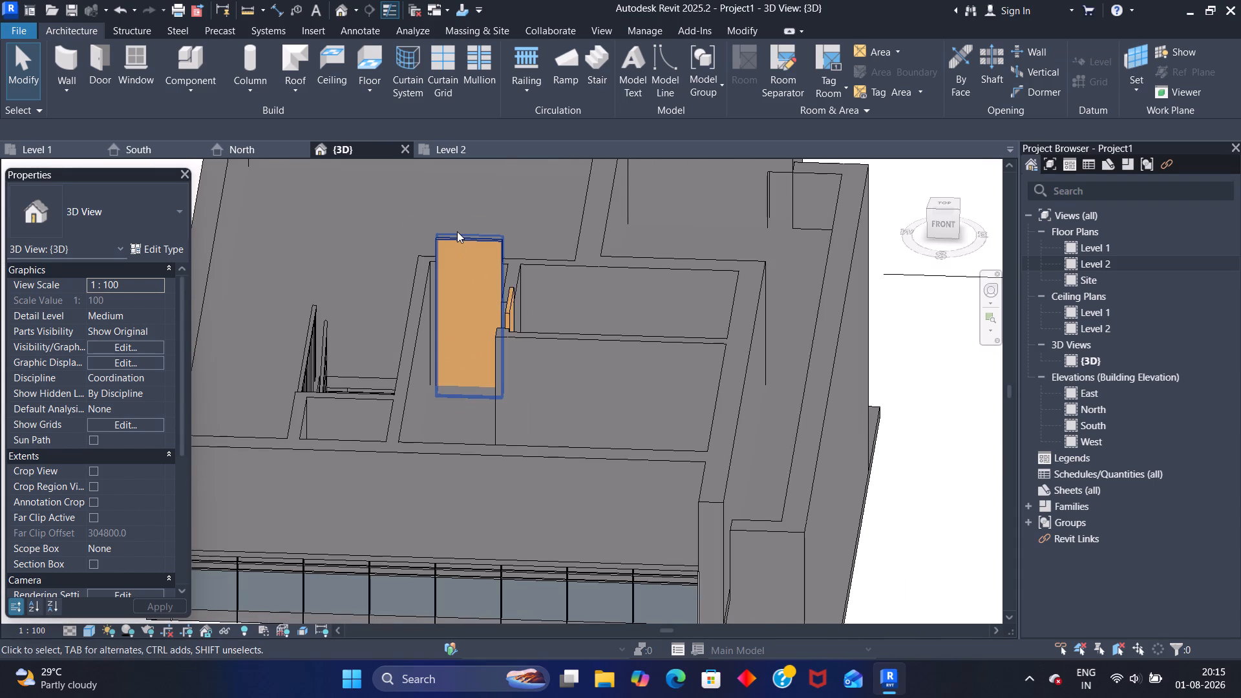
left_click(457, 231)
left_click(451, 150)
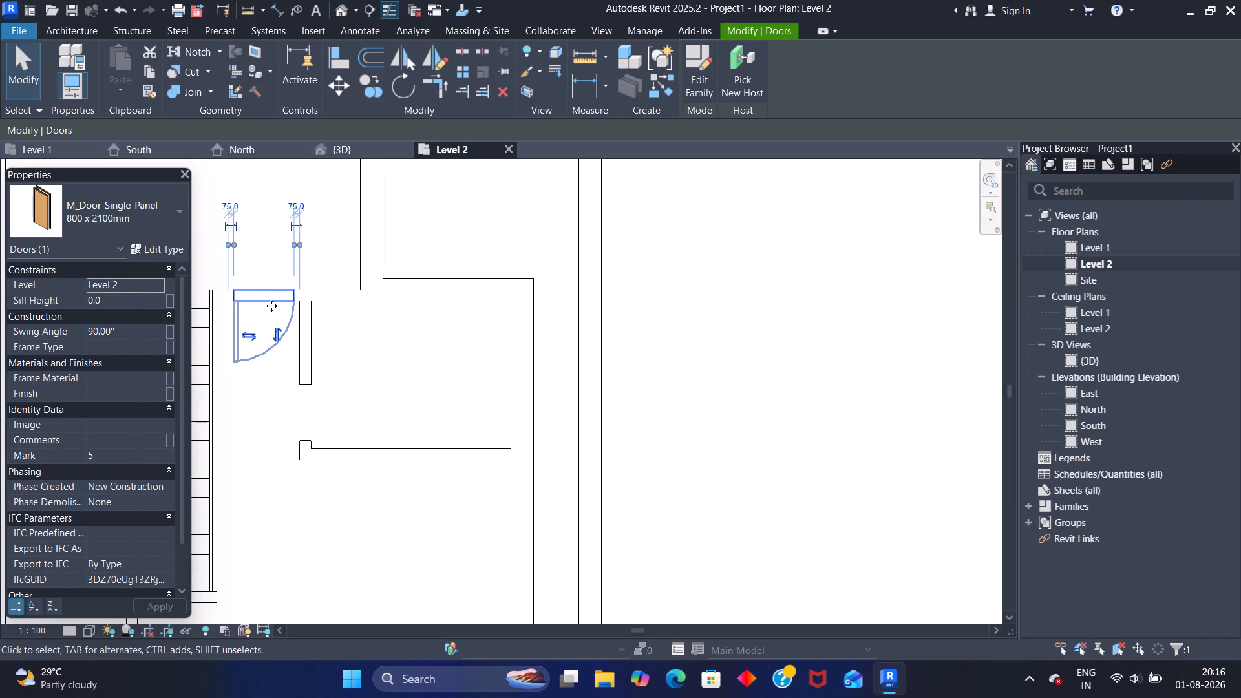
left_click(326, 219)
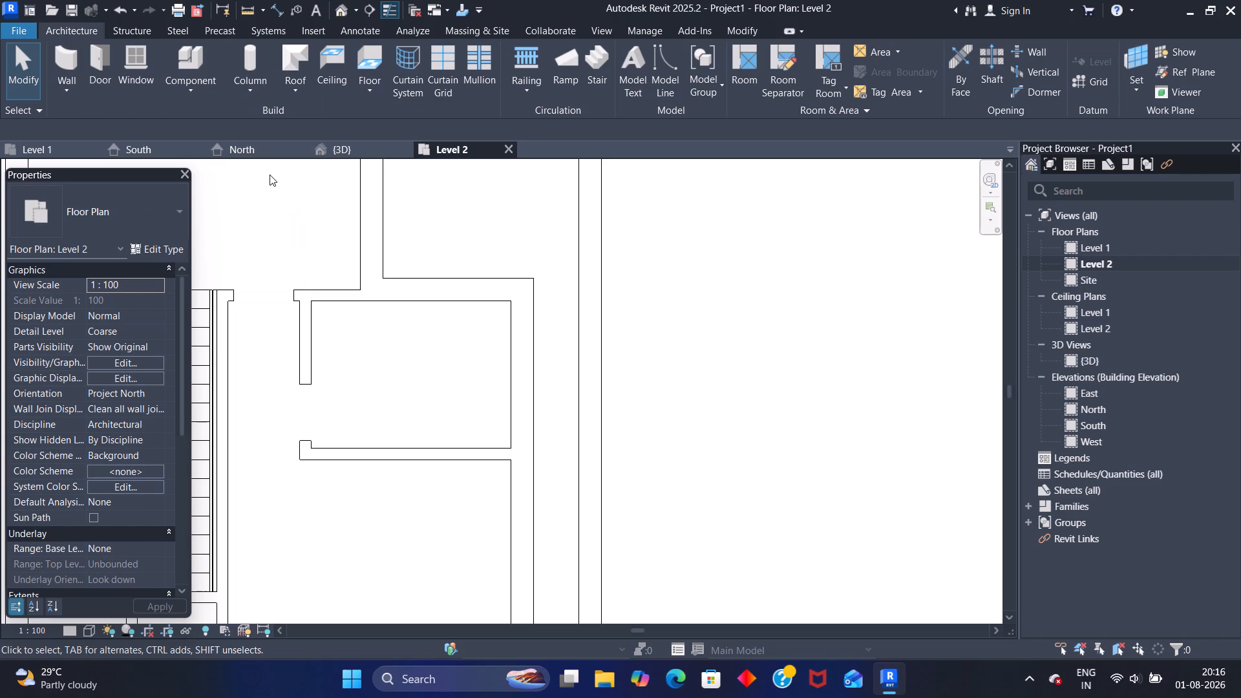
Examine the instance properties of the 800 x 2100mm single-panel door beside the stair, and view its family in the Family Editor.
left_click(243, 290)
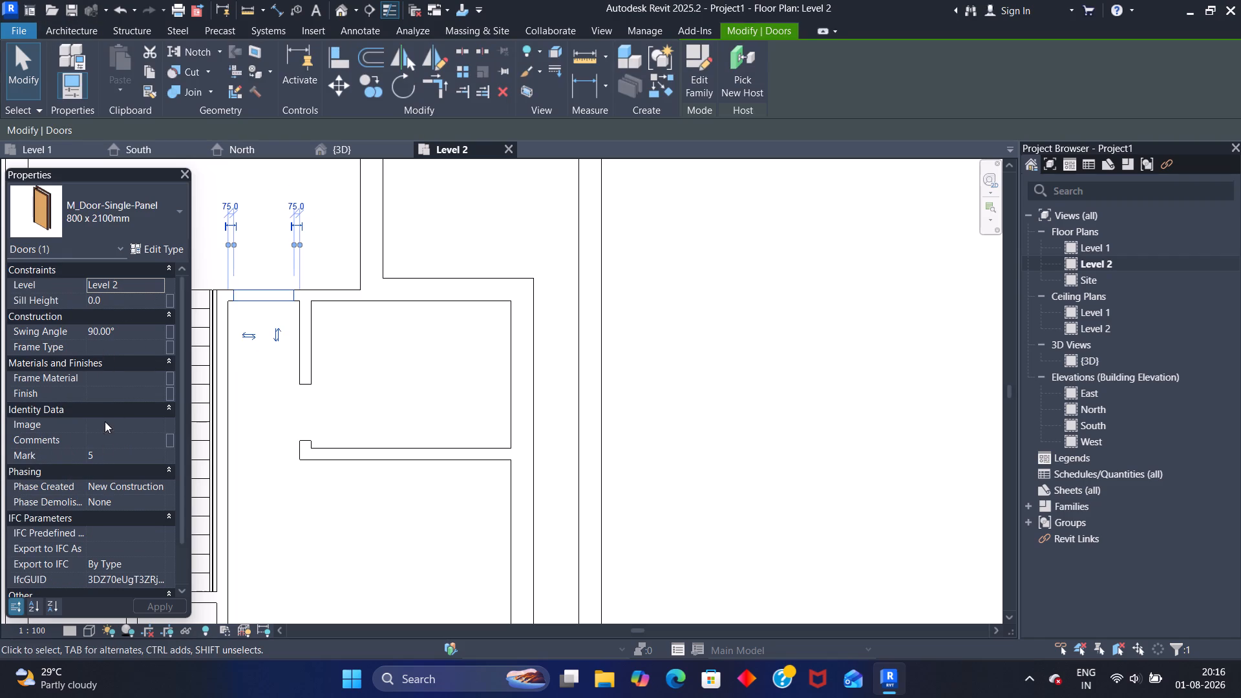
scroll(102, 381, "down", 8)
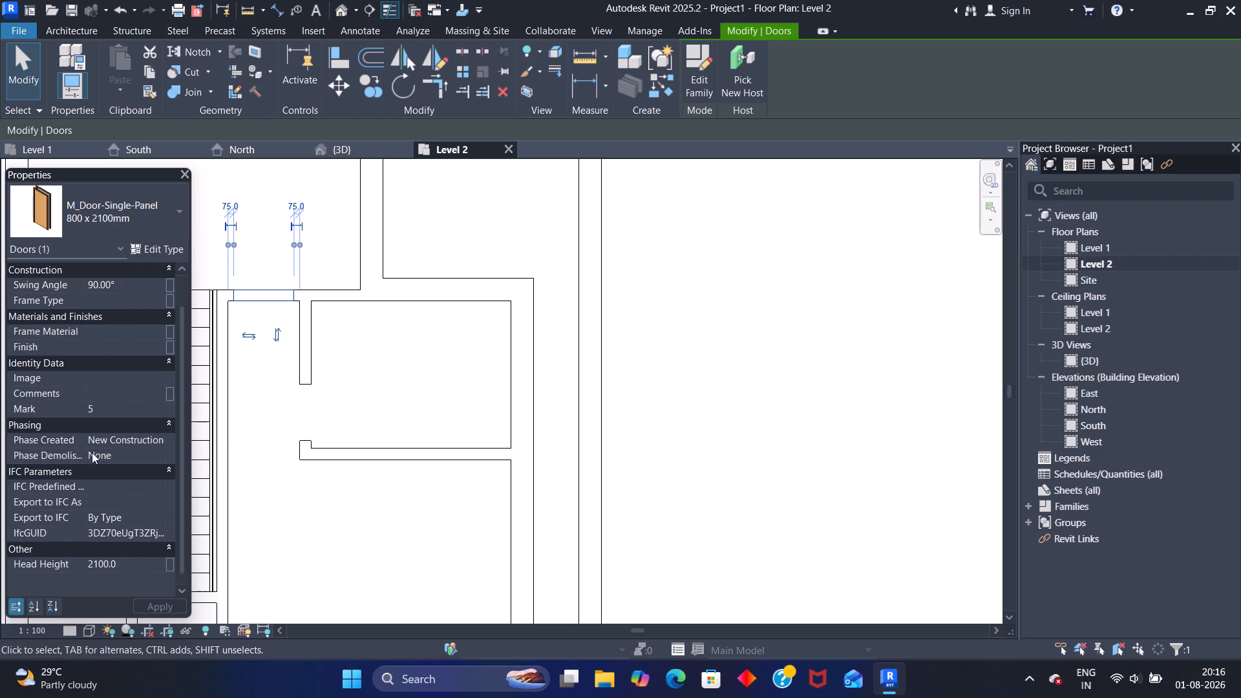
scroll(106, 471, "up", 5)
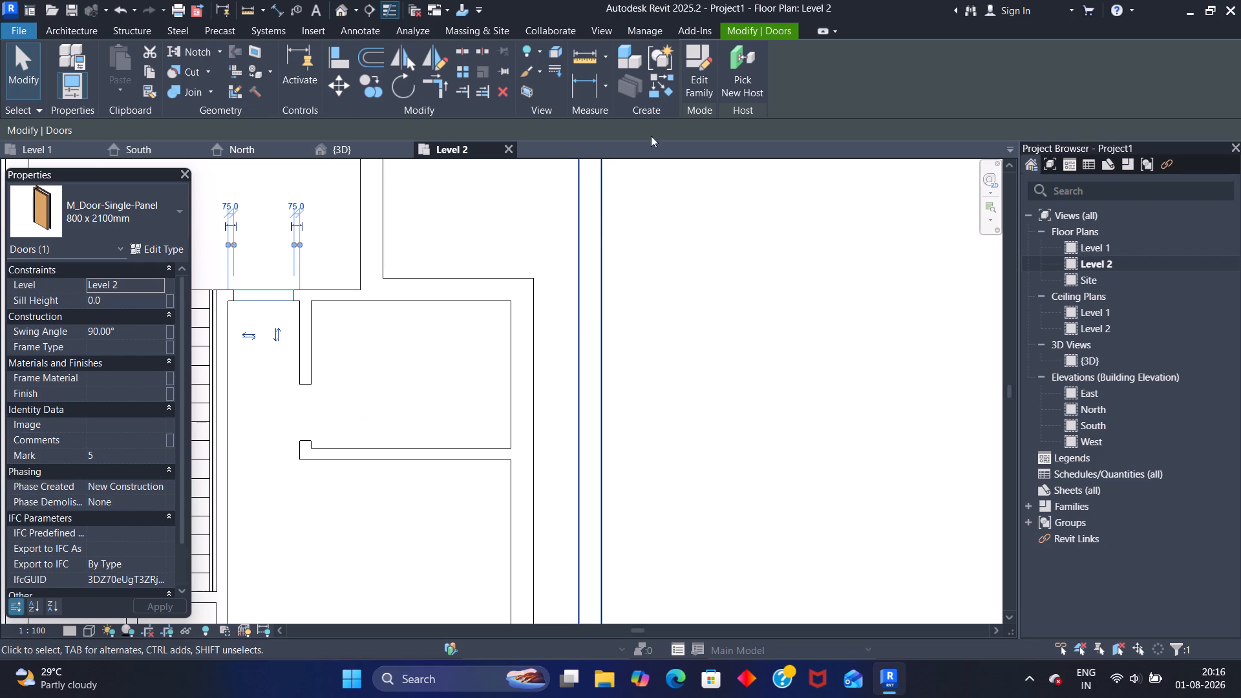
left_click(692, 70)
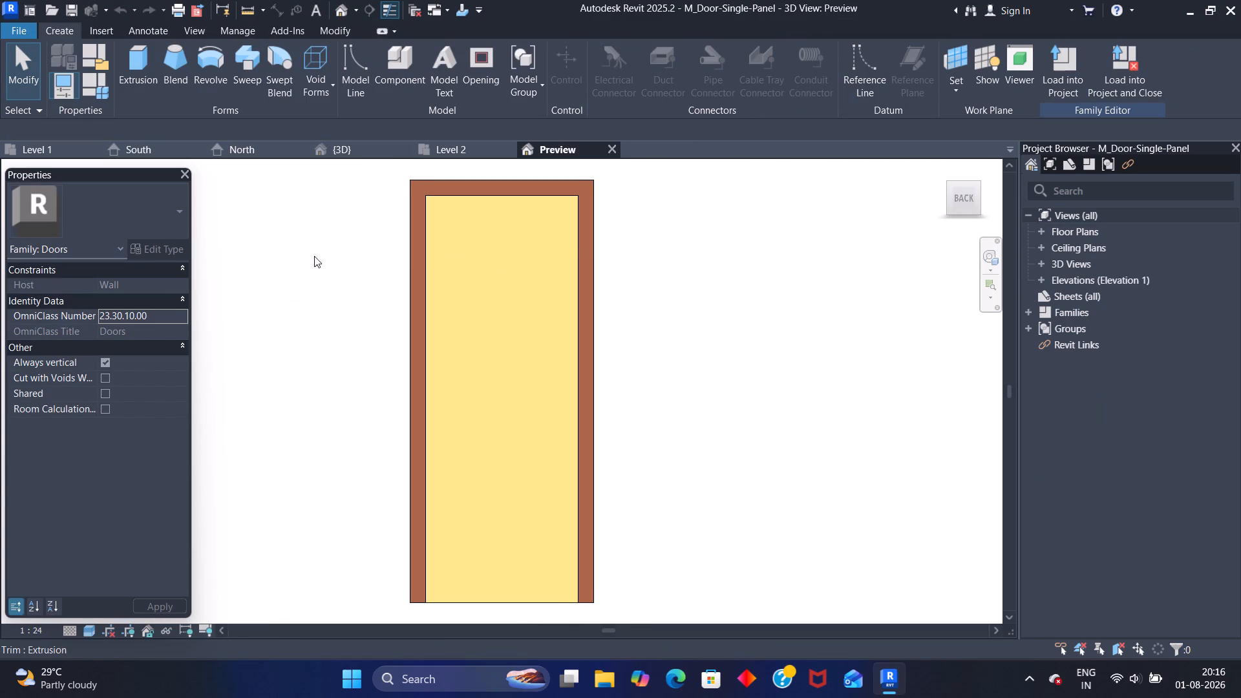
left_click(447, 145)
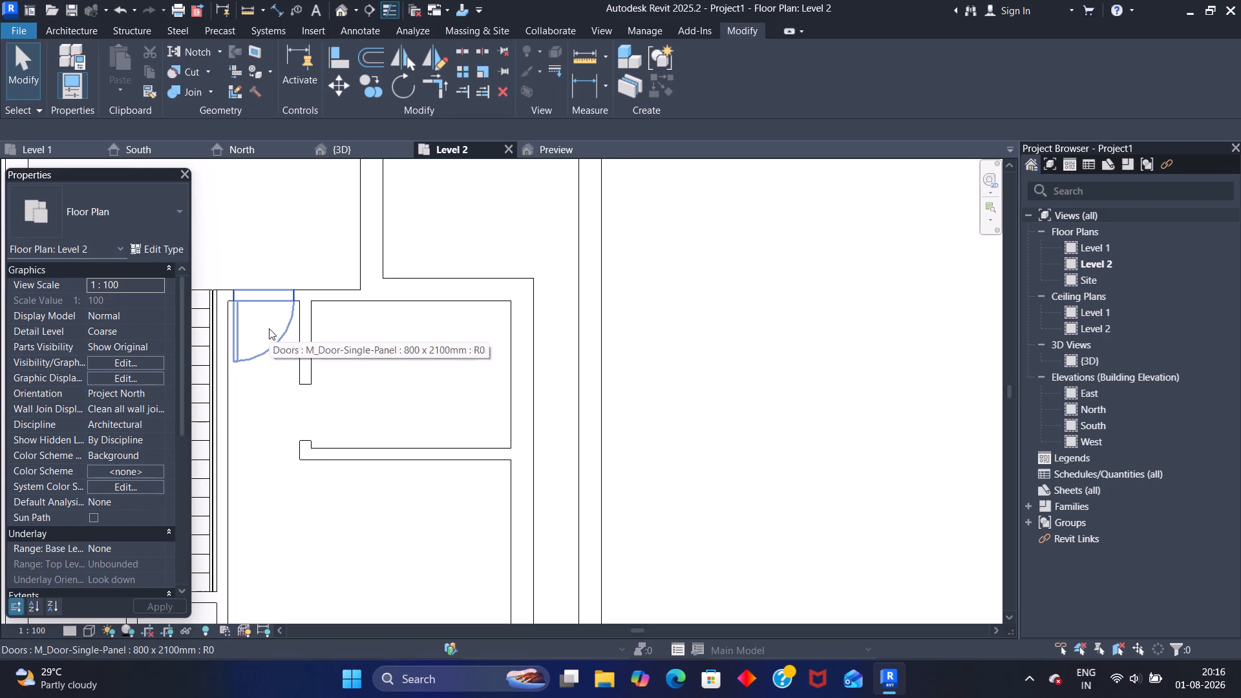
double_click(269, 328)
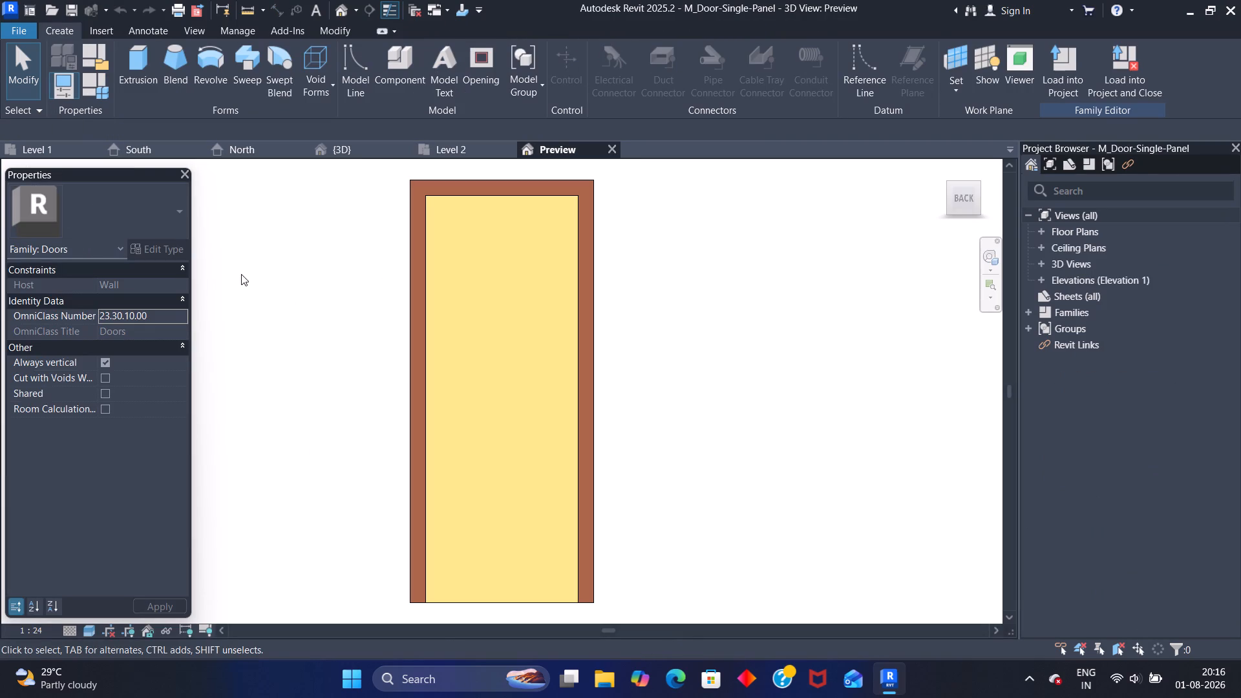
key("Escape")
left_click(454, 144)
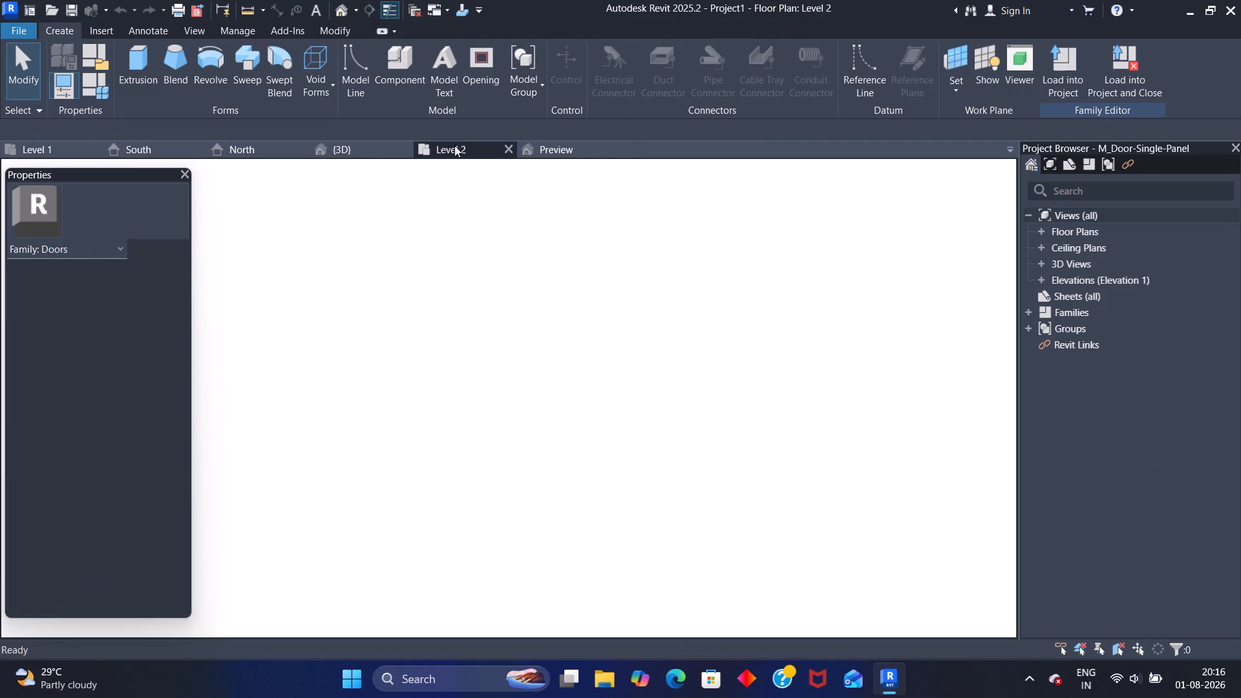
left_click(265, 287)
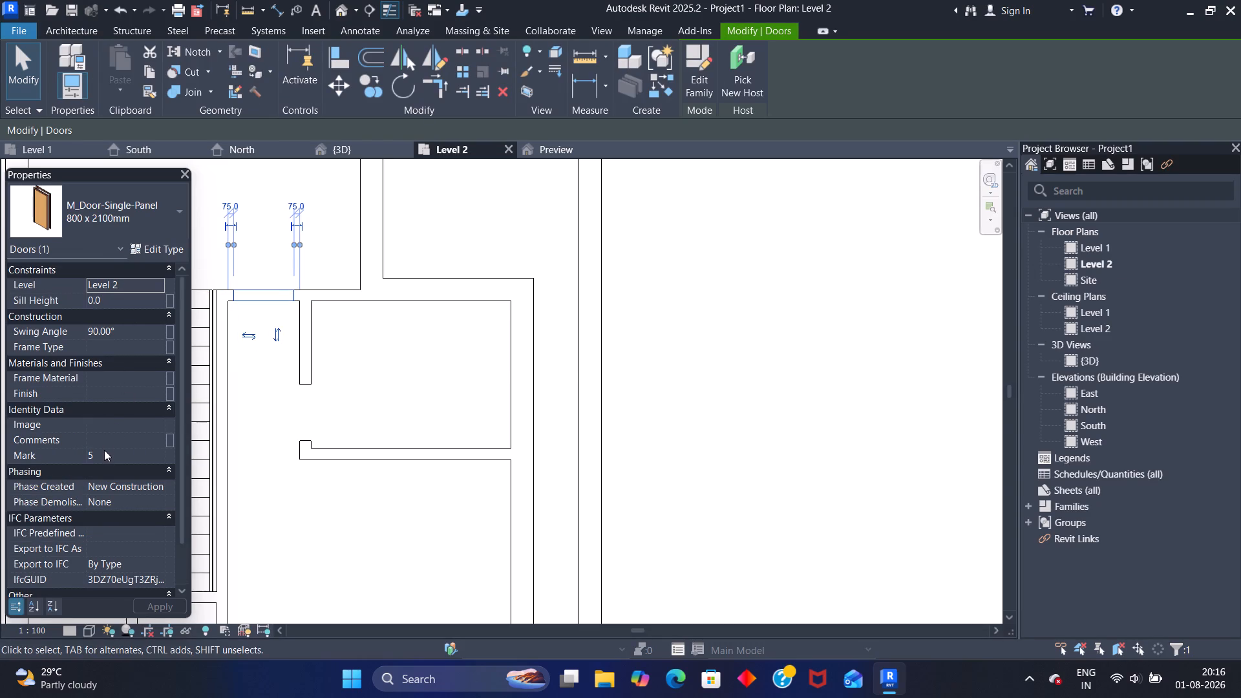
scroll(90, 534, "down", 2)
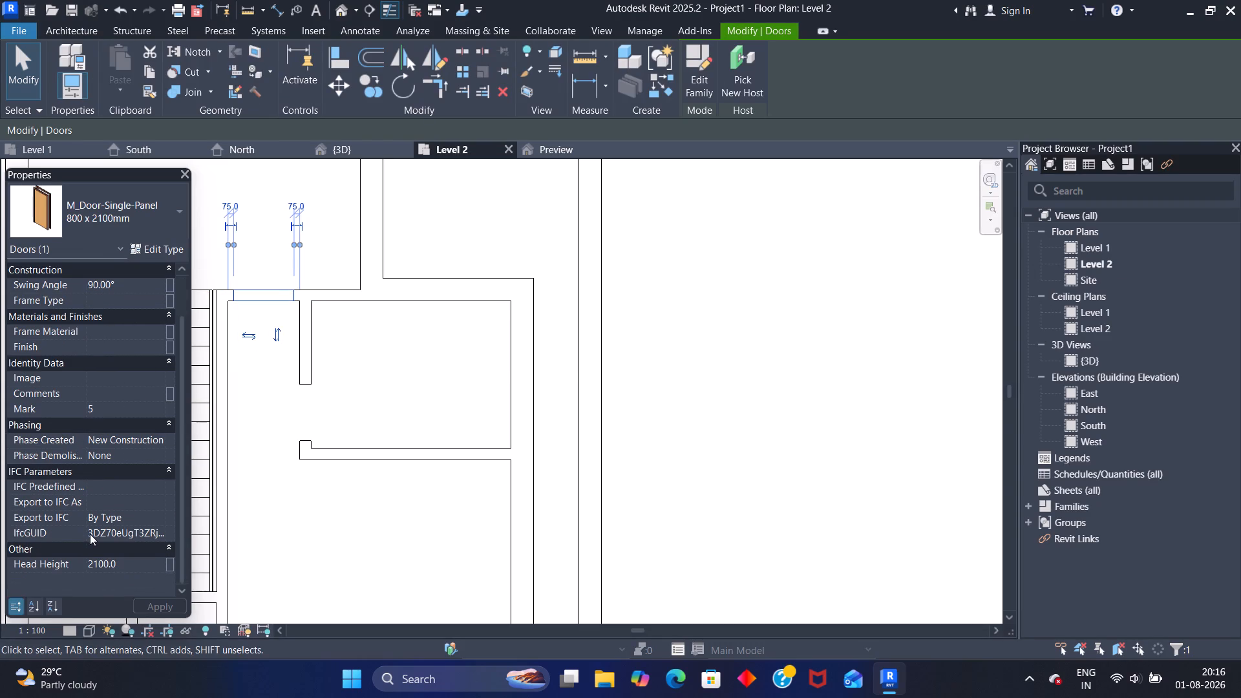
scroll(90, 534, "down", 1)
scroll(91, 529, "up", 5)
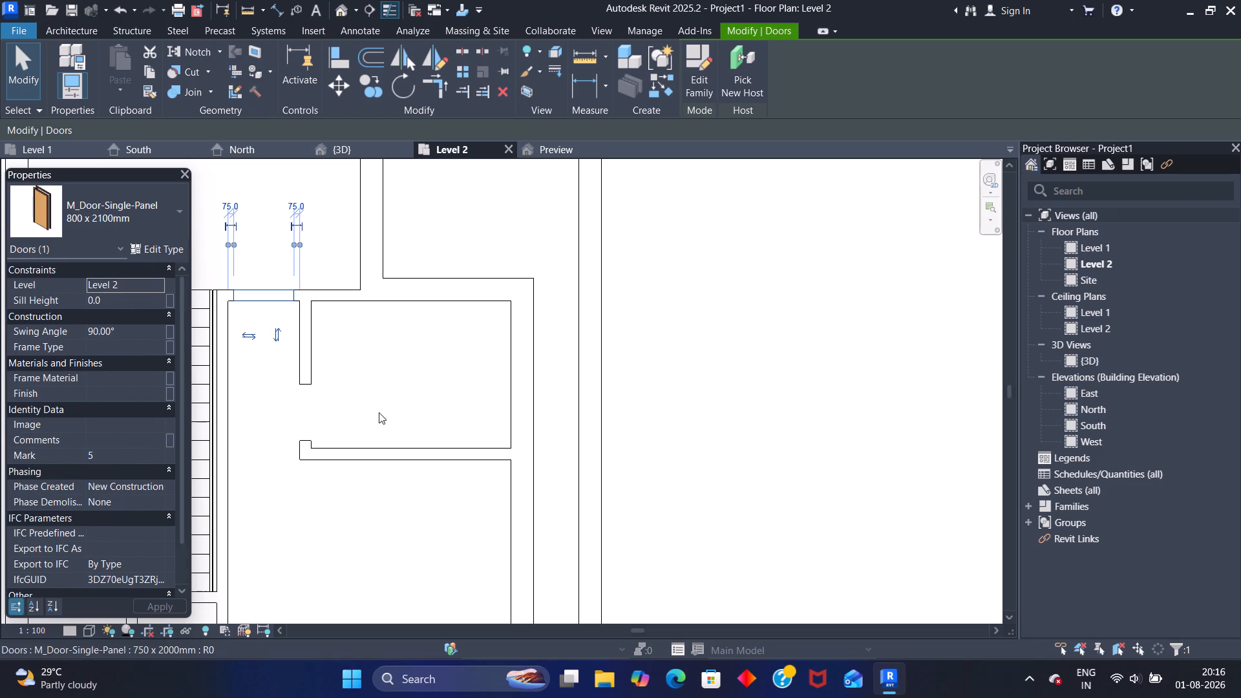
left_click(393, 392)
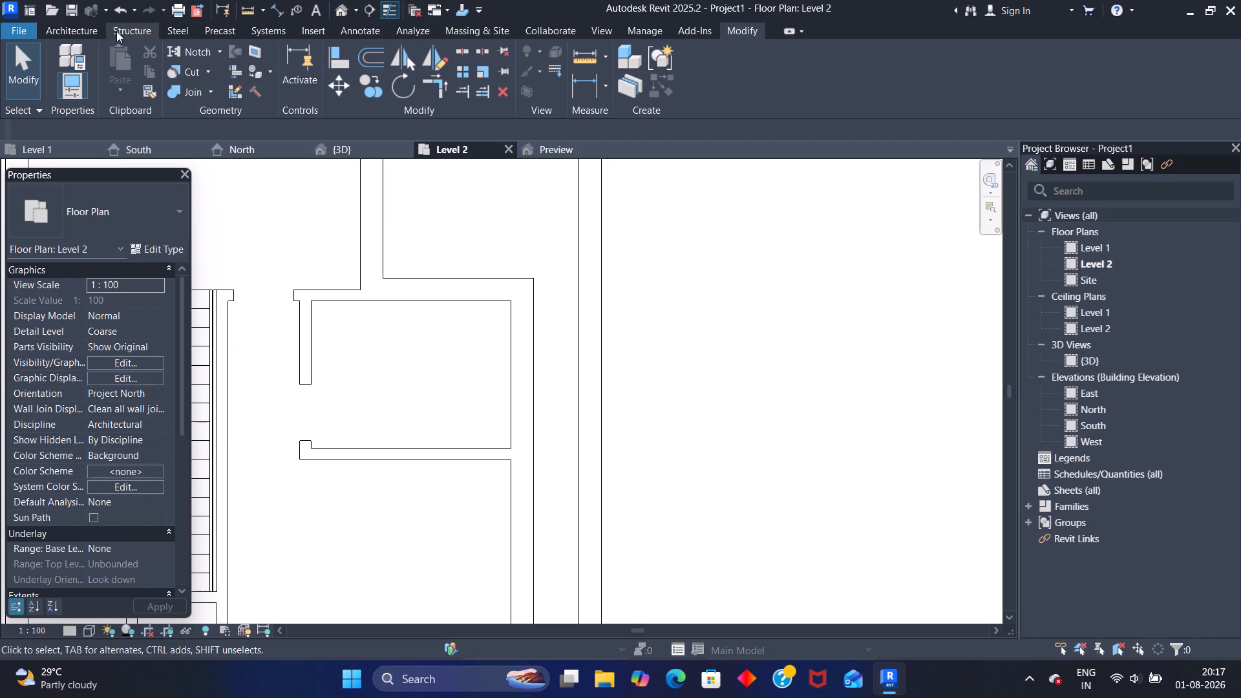
Preview the door families available to load, comparing the curtain-wall, double flush panel, opening and overhead rolling doors.
left_click(67, 28)
left_click(104, 57)
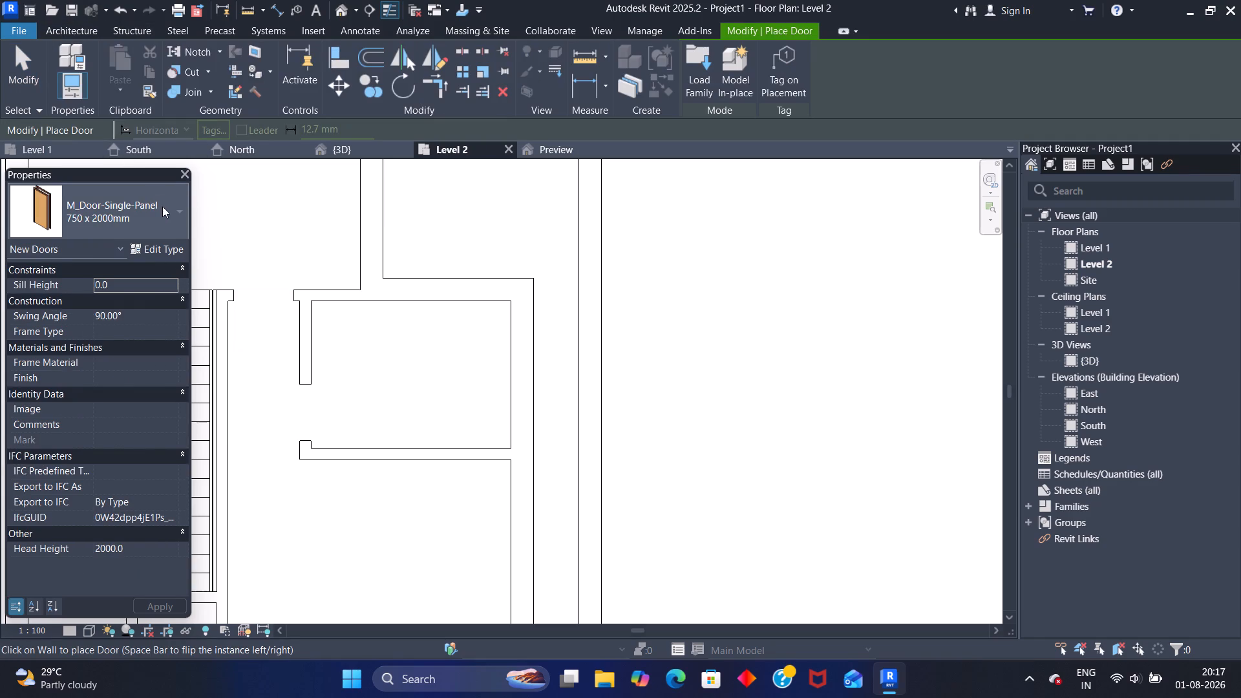
left_click(171, 209)
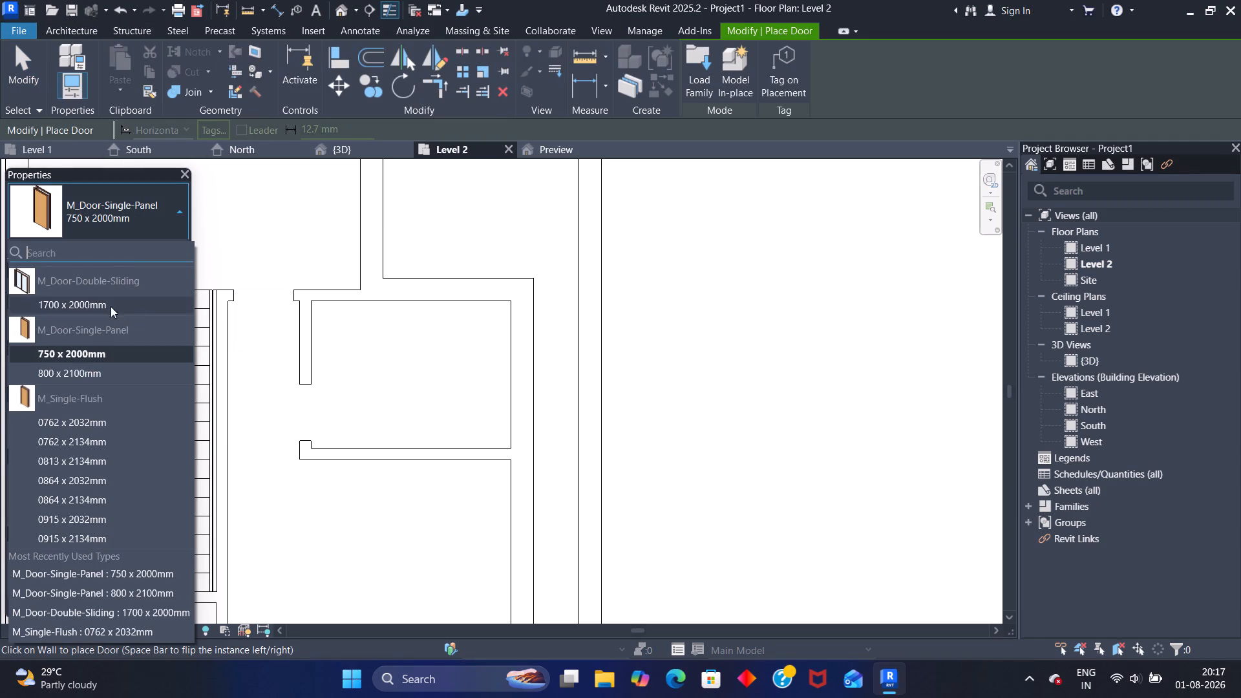
left_click(706, 75)
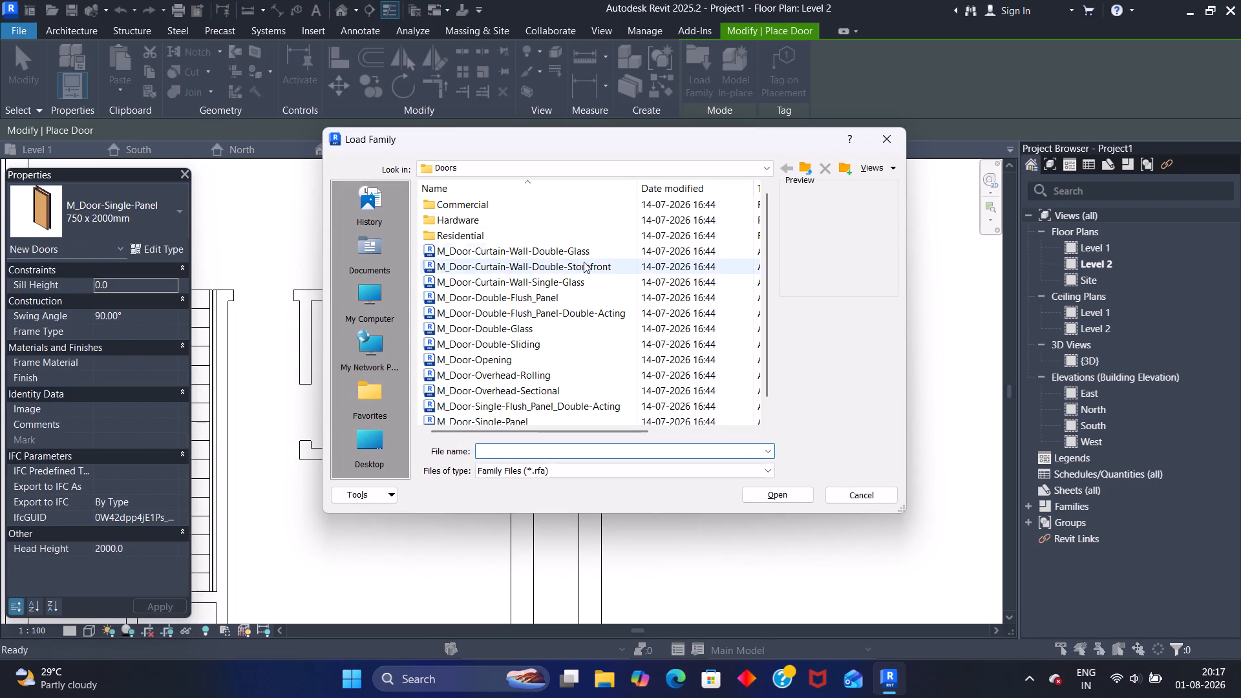
left_click(502, 248)
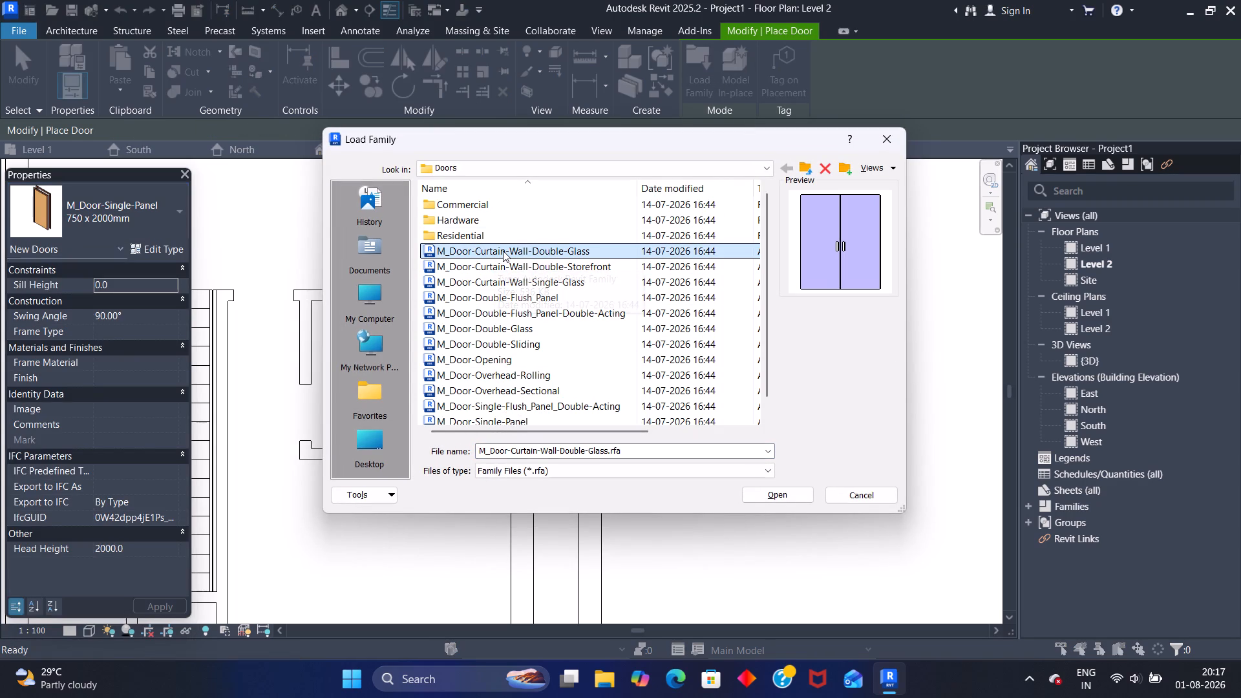
left_click(485, 265)
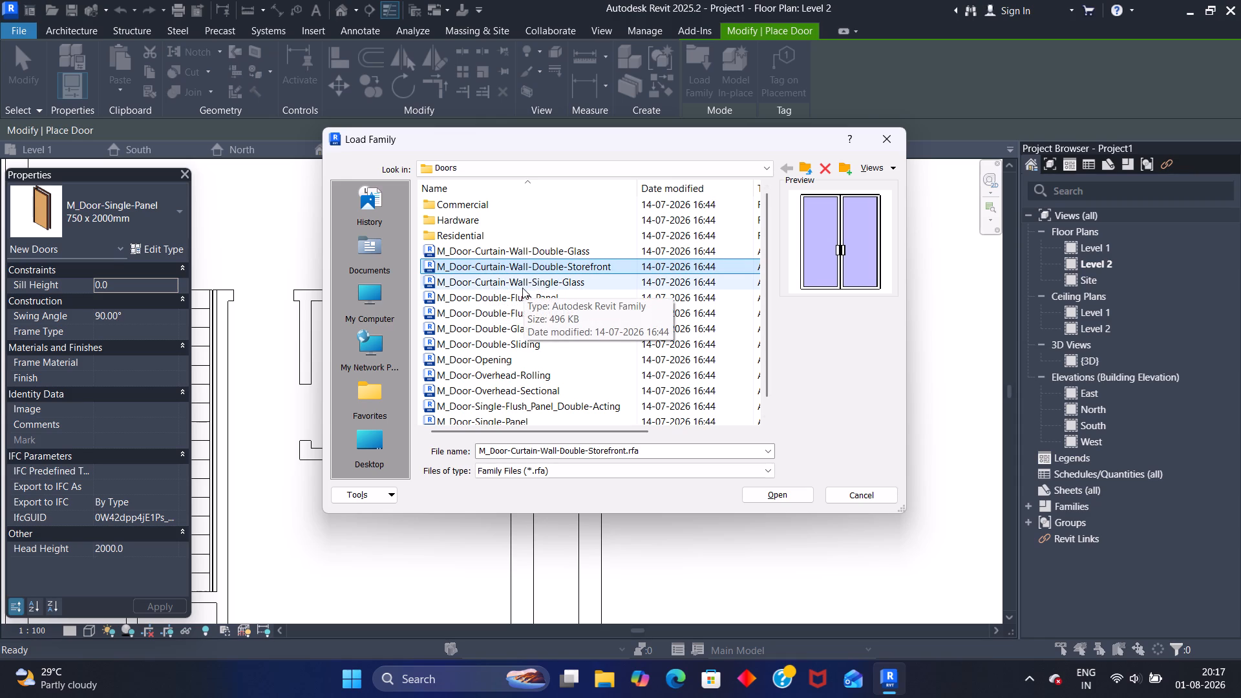
left_click(487, 301)
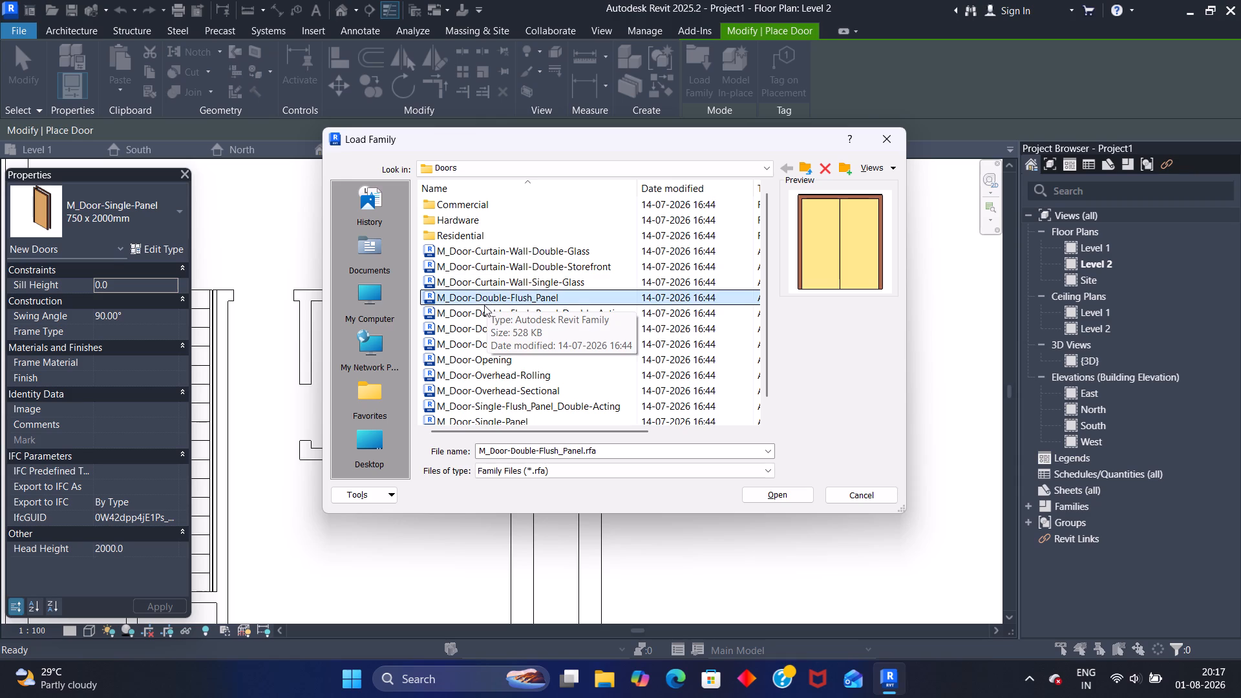
left_click(482, 313)
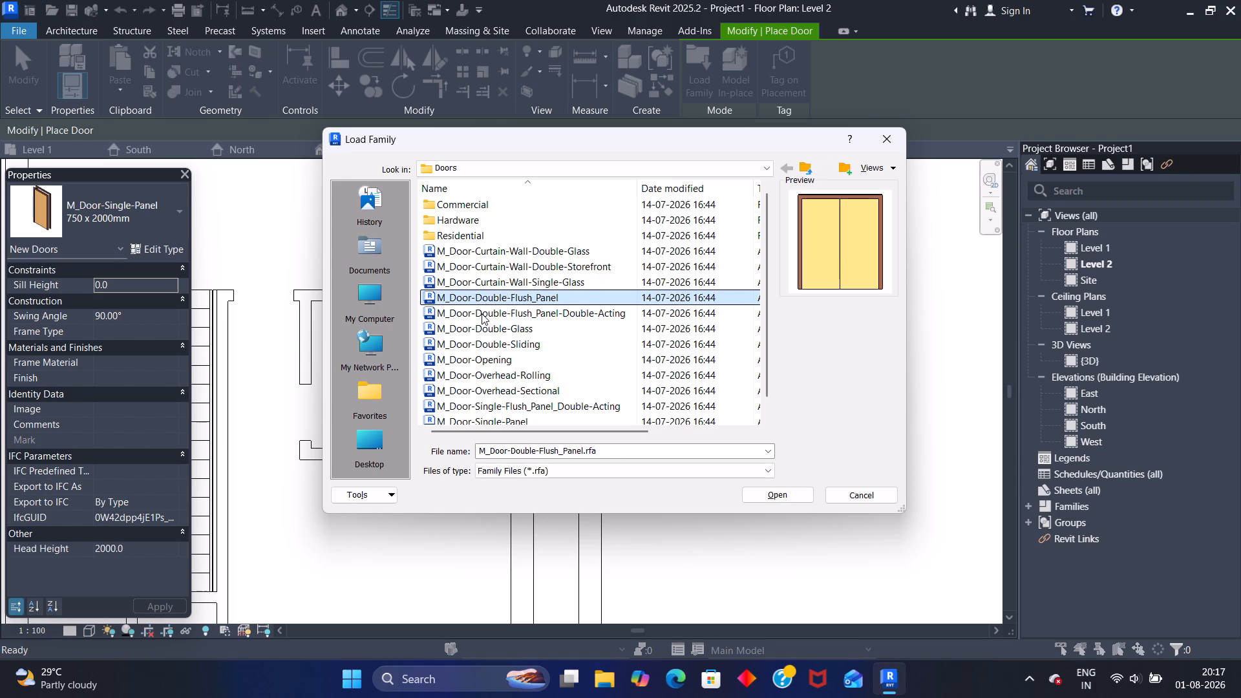
left_click(491, 299)
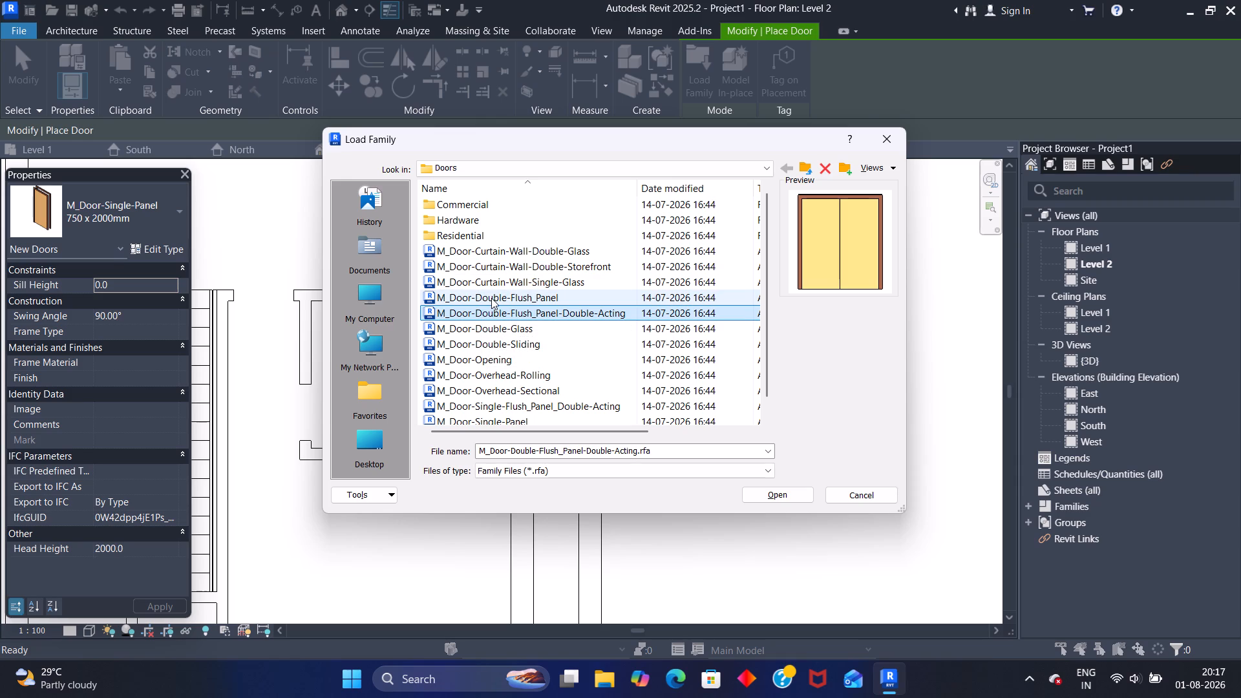
left_click(491, 312)
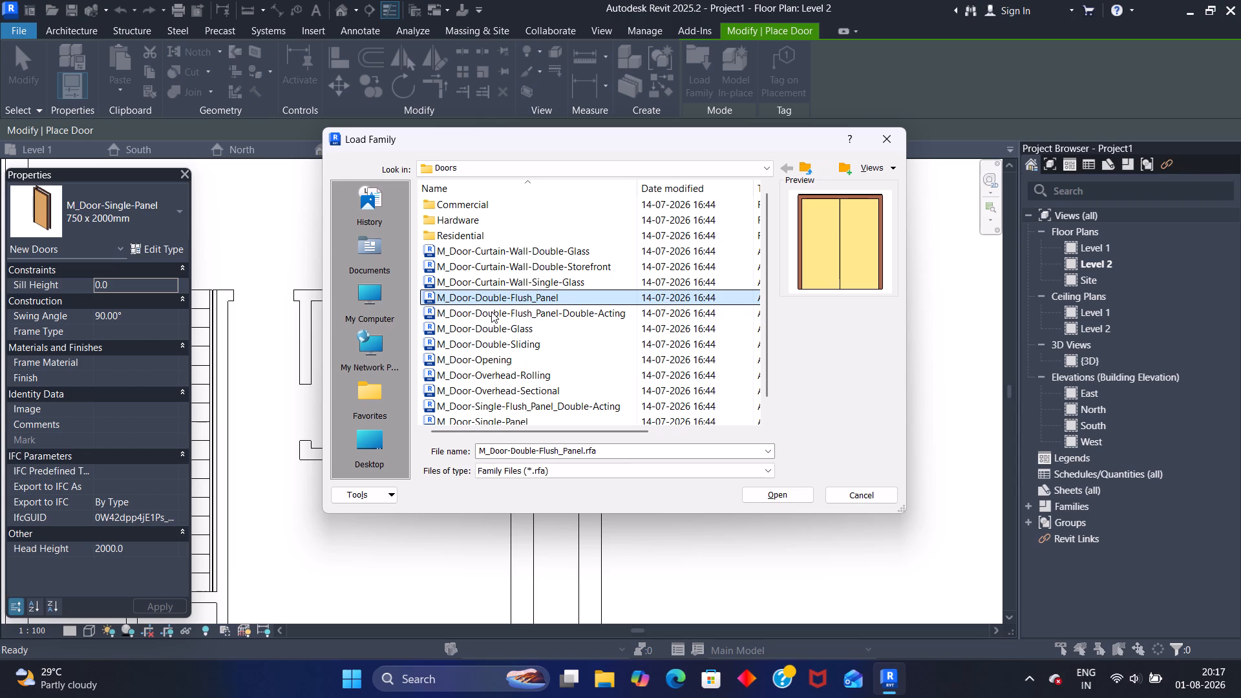
left_click(476, 347)
left_click(478, 361)
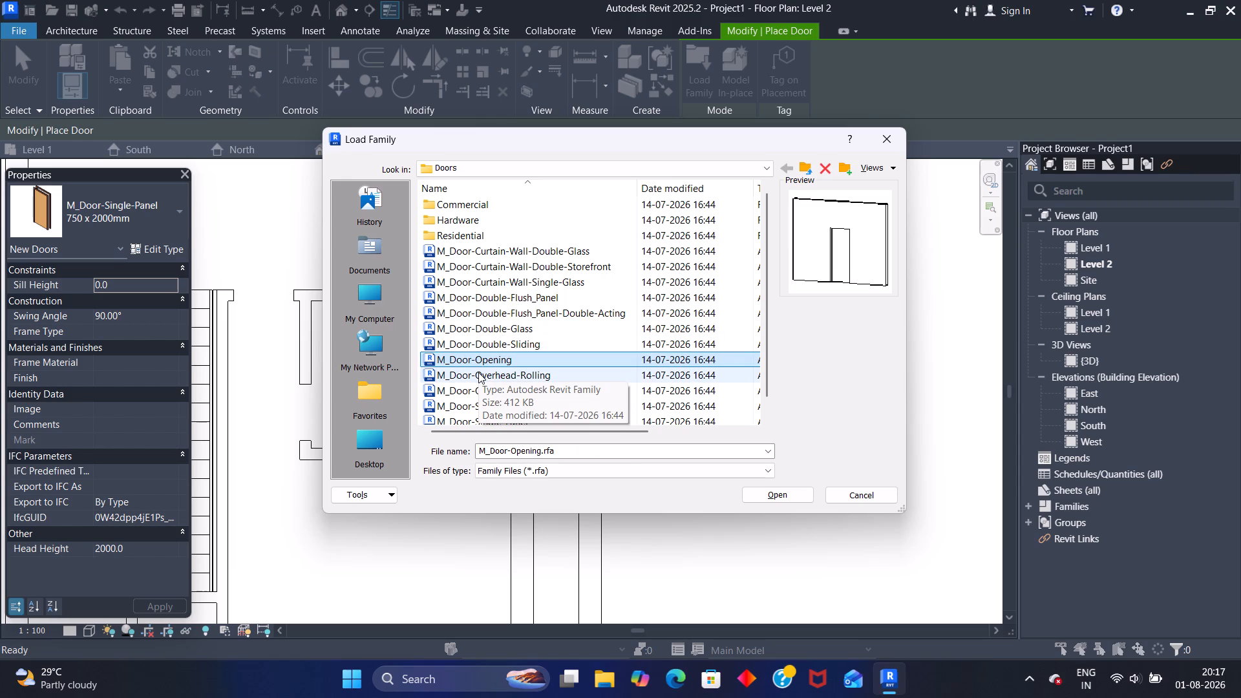
left_click(478, 371)
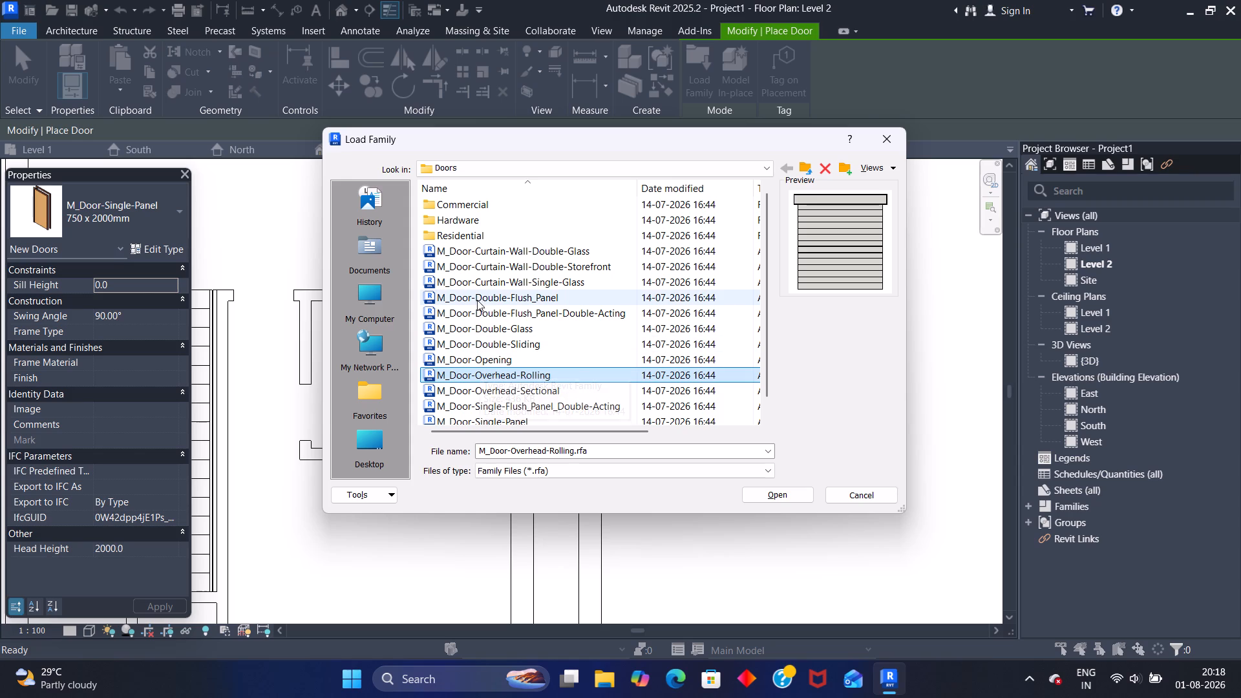
left_click(487, 284)
left_click(480, 301)
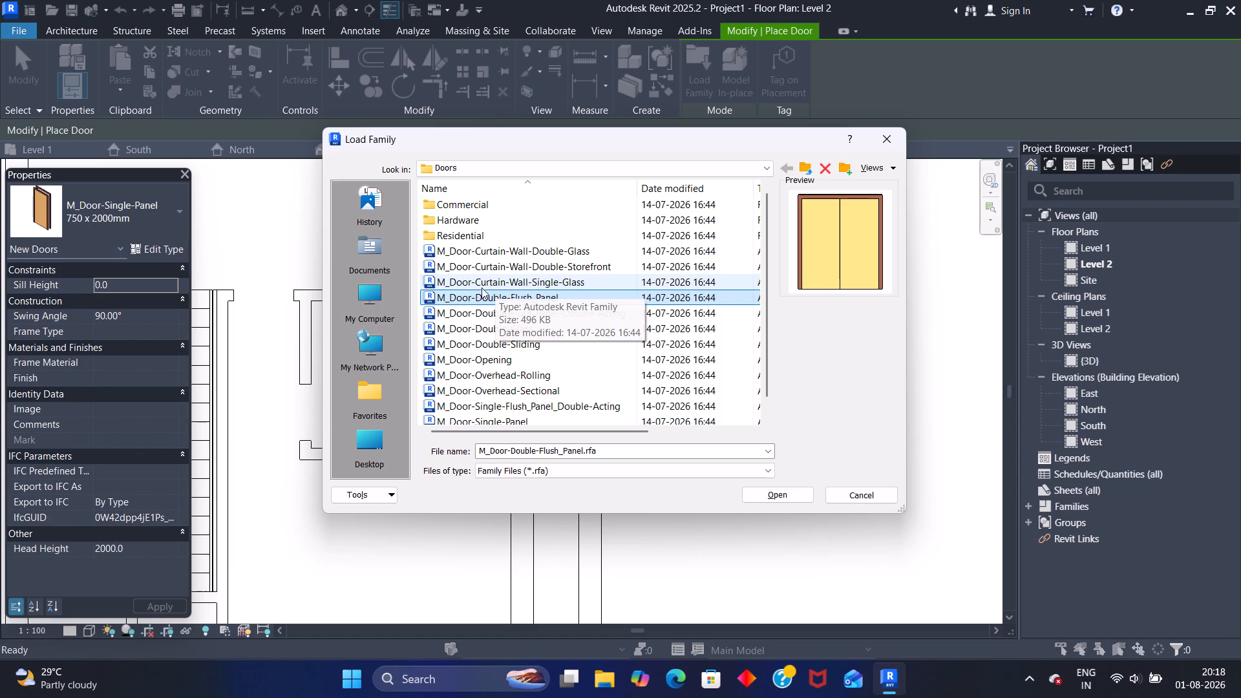
left_click(474, 310)
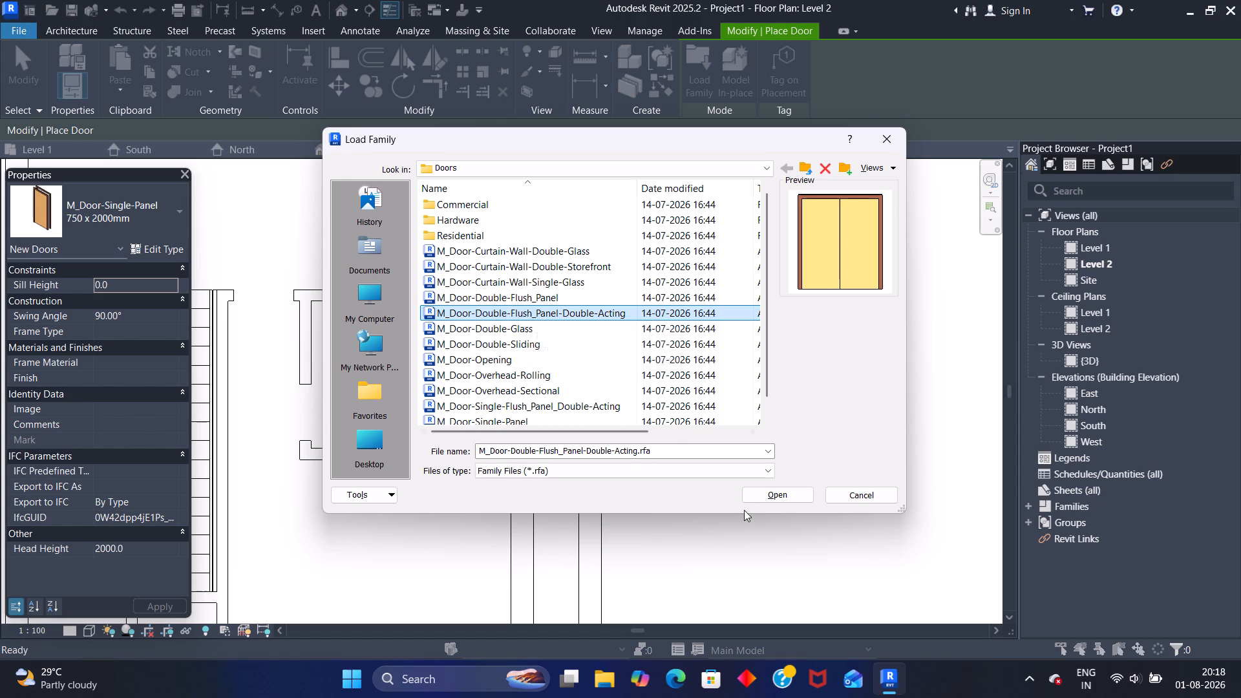
Load the 1700 x 2000mm type of the M_Door-Double-Flush_Panel door family.
left_click(545, 295)
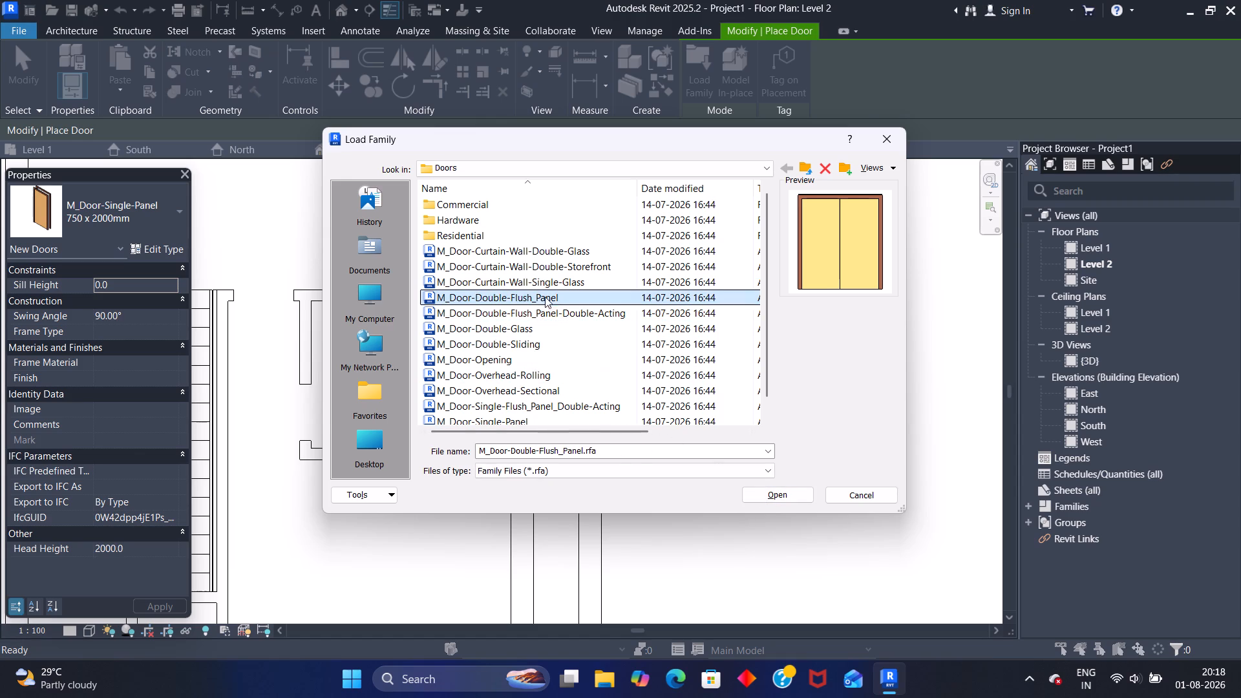
left_click(783, 493)
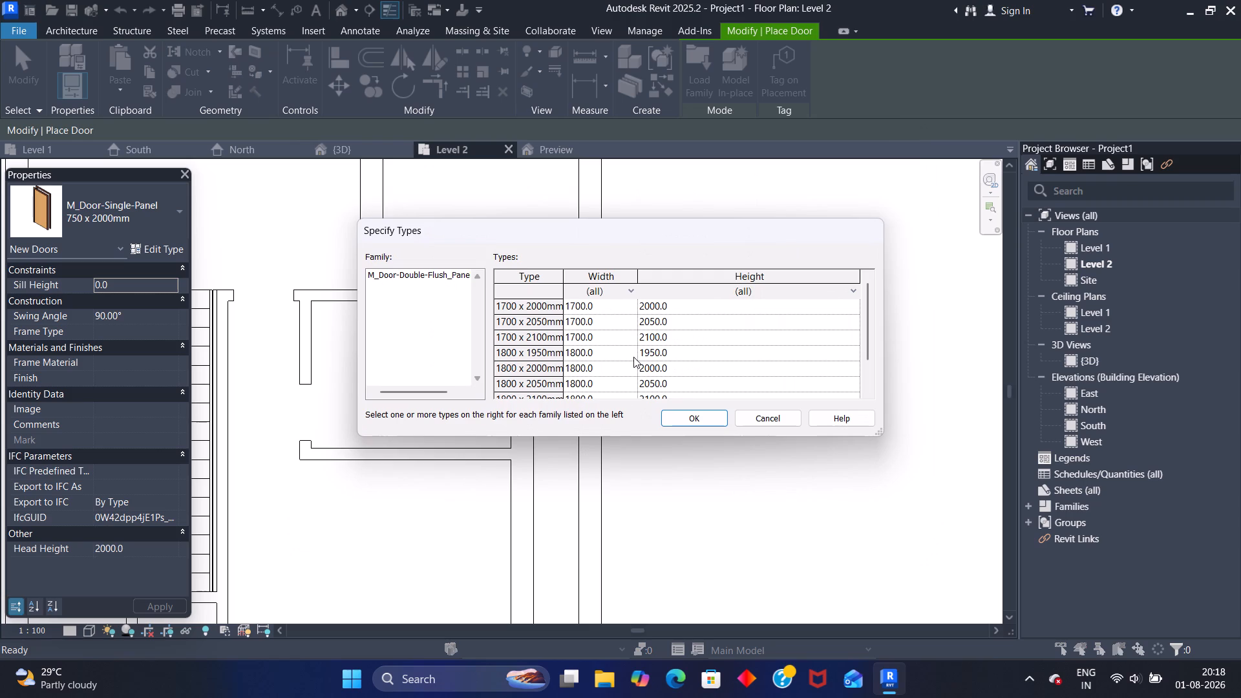
left_click(580, 304)
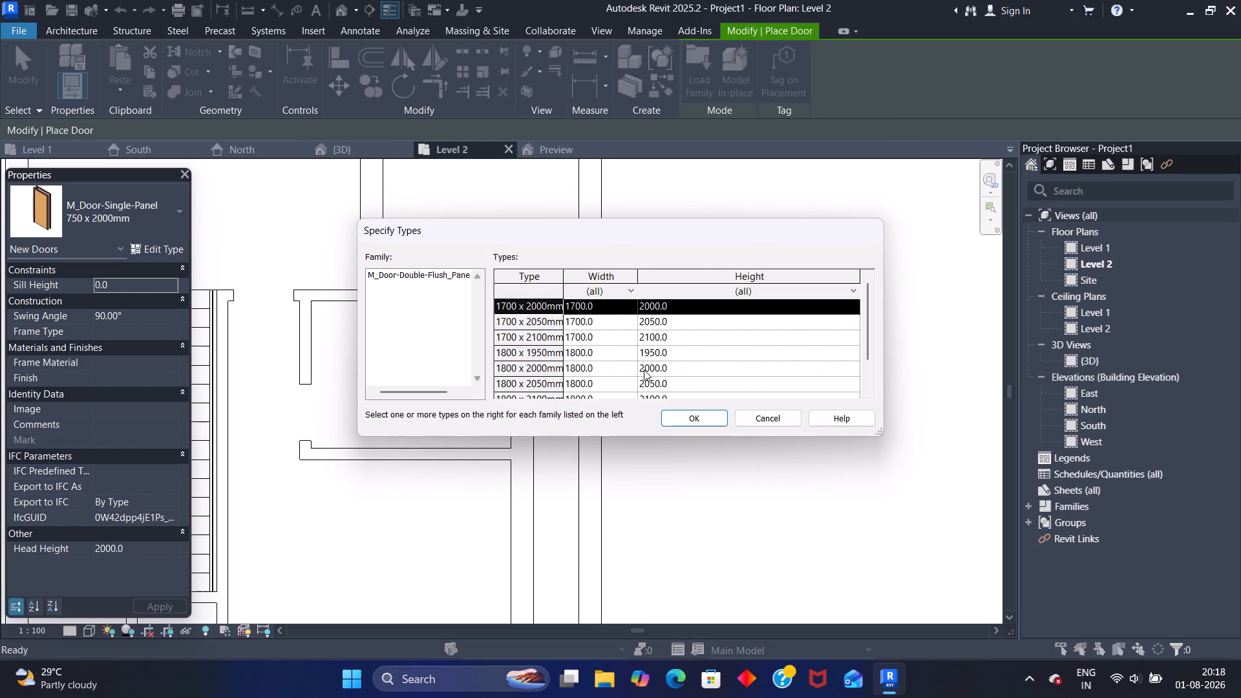
left_click(692, 414)
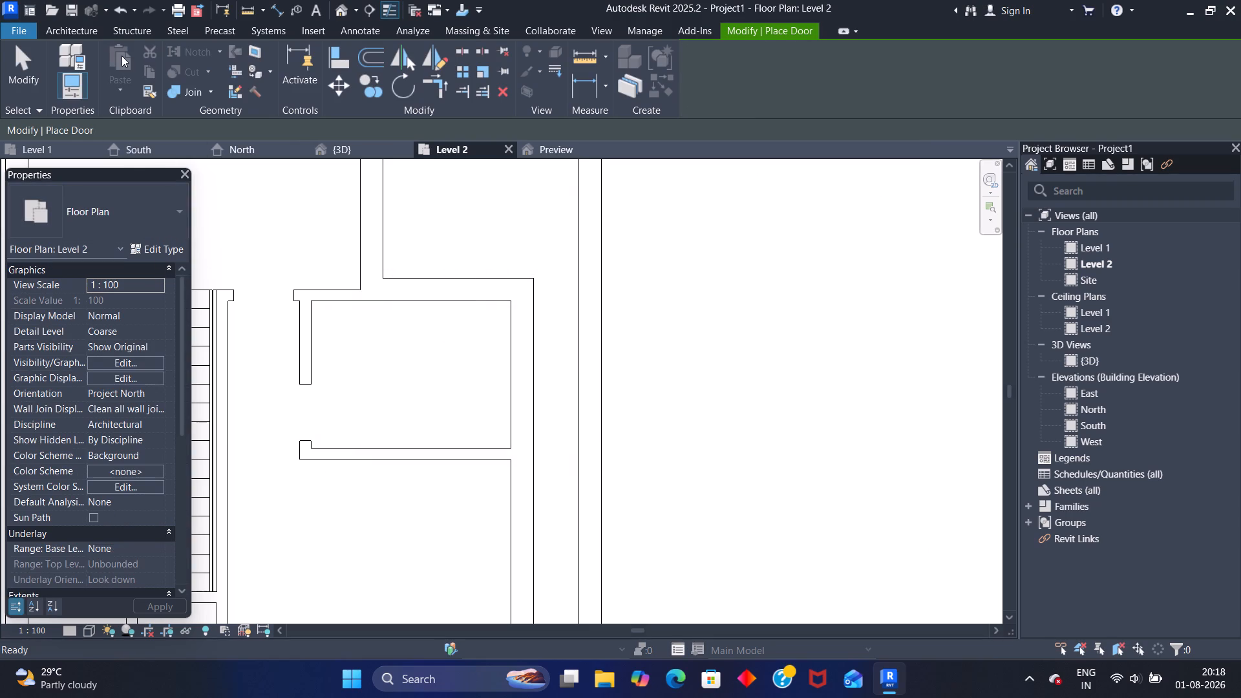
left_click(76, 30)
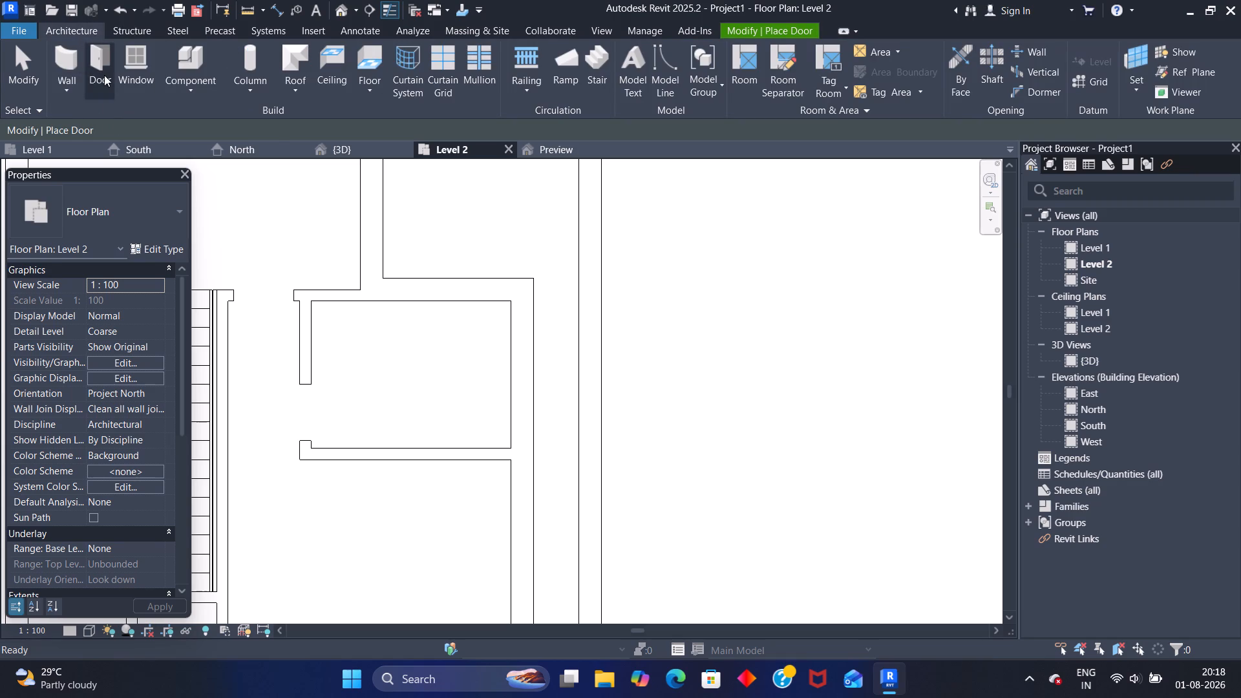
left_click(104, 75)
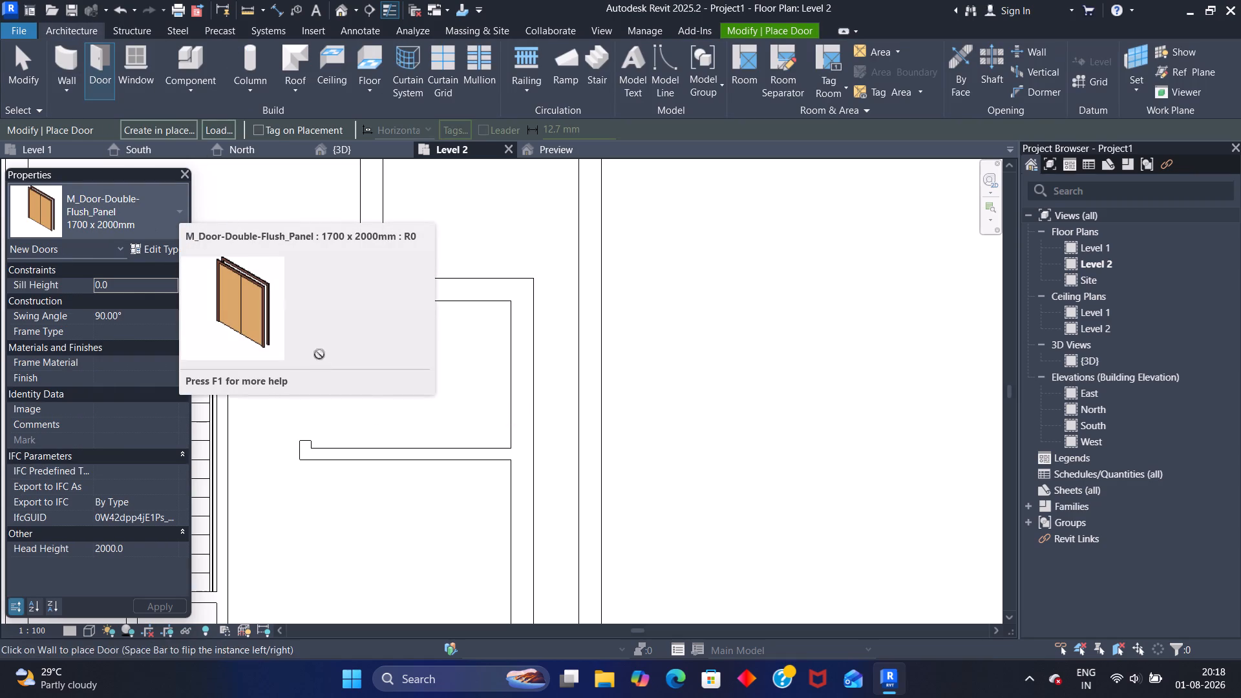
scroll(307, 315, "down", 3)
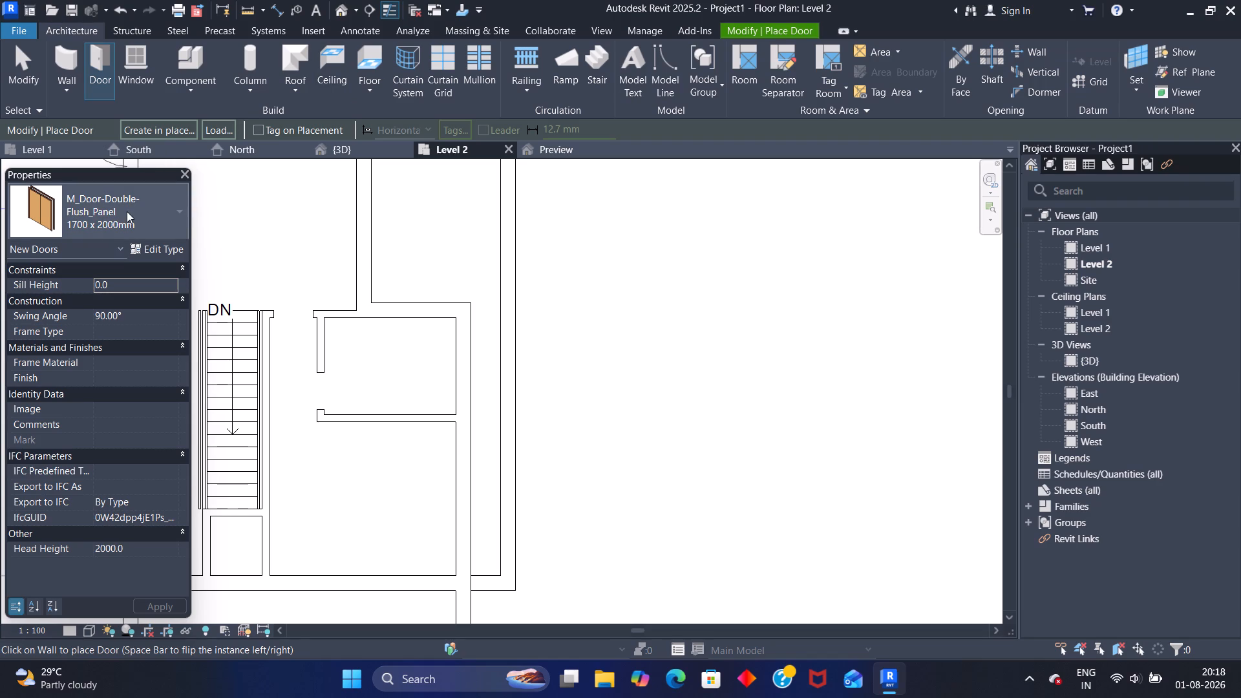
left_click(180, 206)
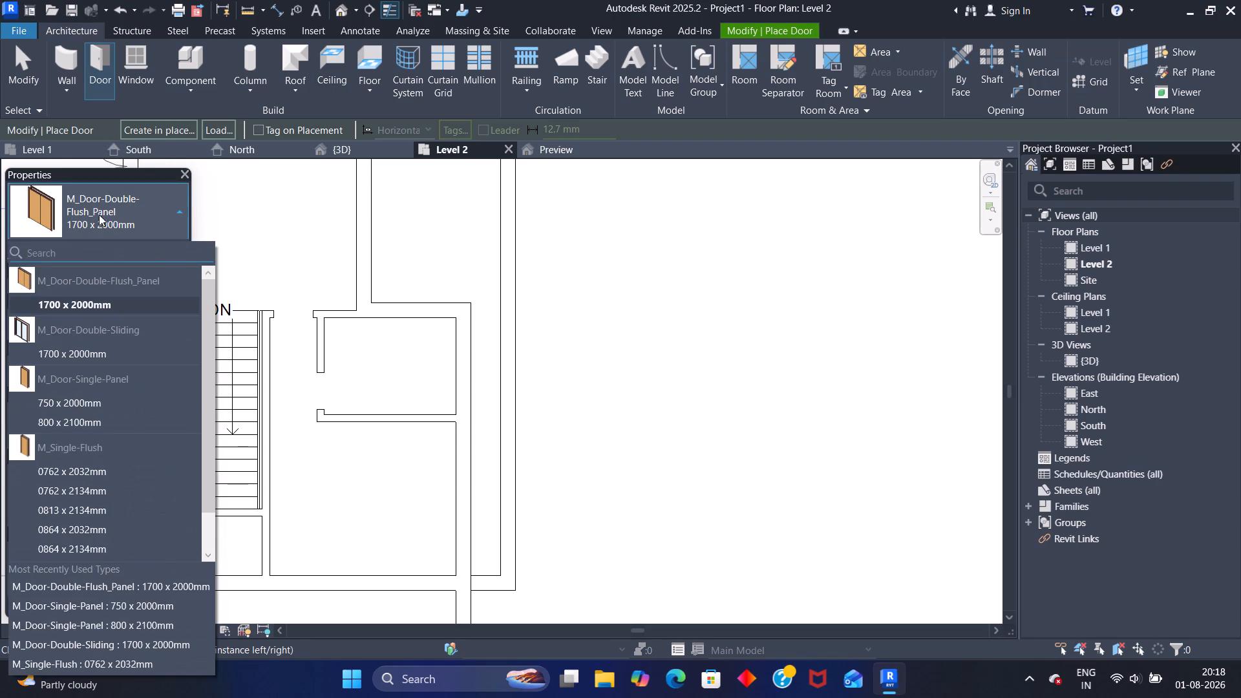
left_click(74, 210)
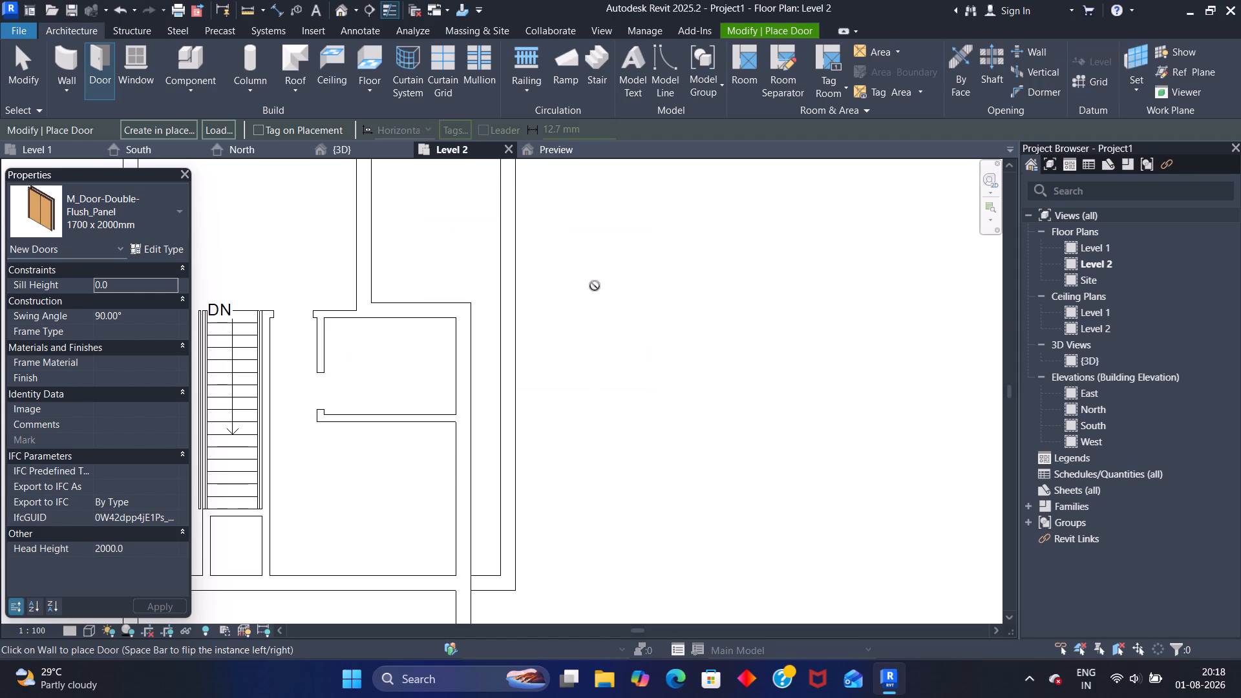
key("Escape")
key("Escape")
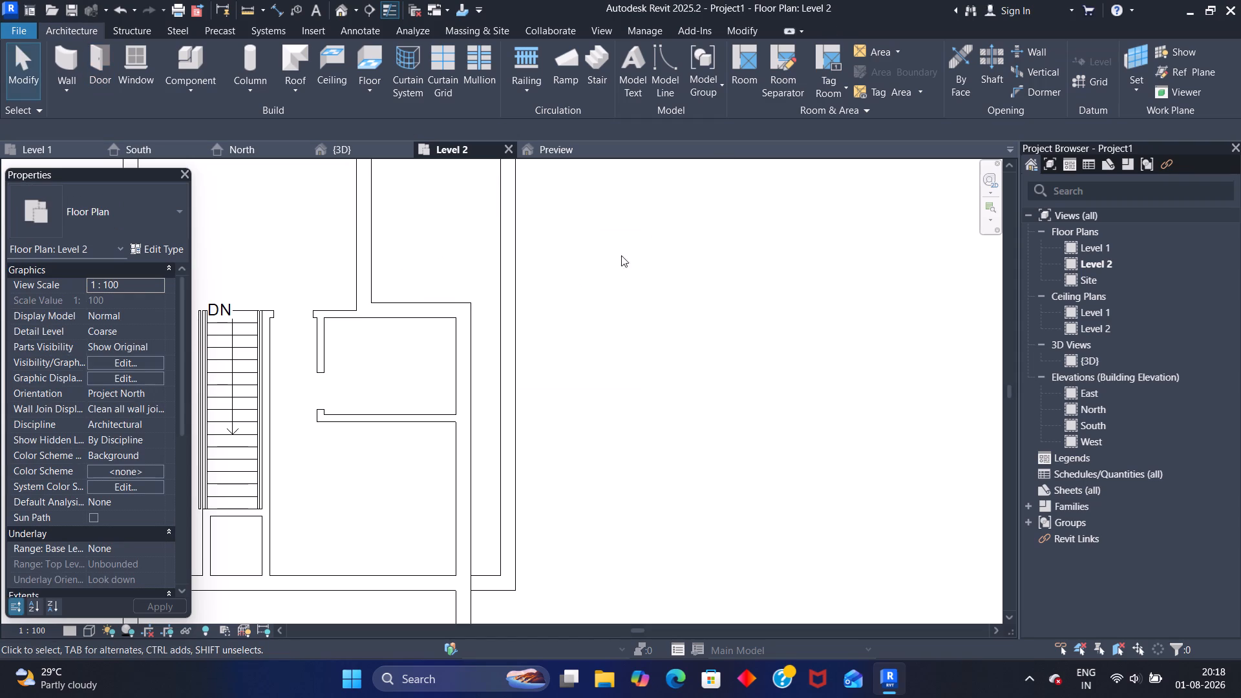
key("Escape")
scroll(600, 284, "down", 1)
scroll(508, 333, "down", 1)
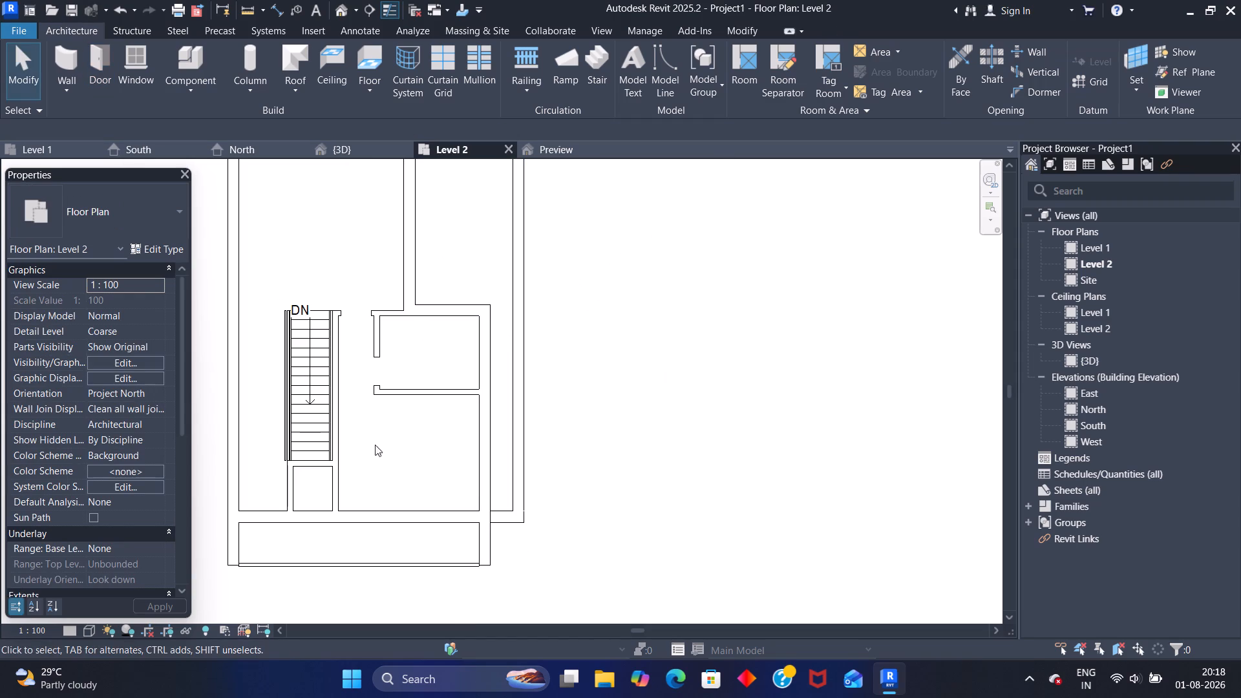
Preview the door families available to load, comparing the curtain-wall, double flush panel, glass, sliding, opening, overhead and single-panel doors.
left_click(99, 62)
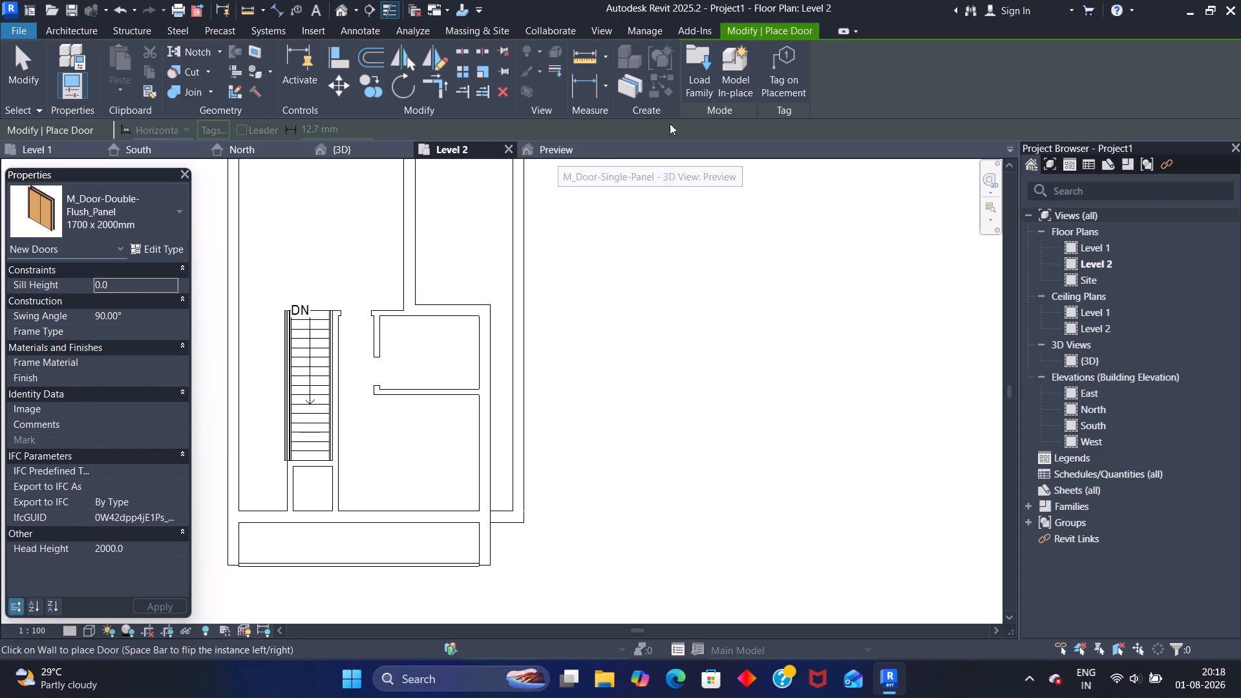
left_click(699, 87)
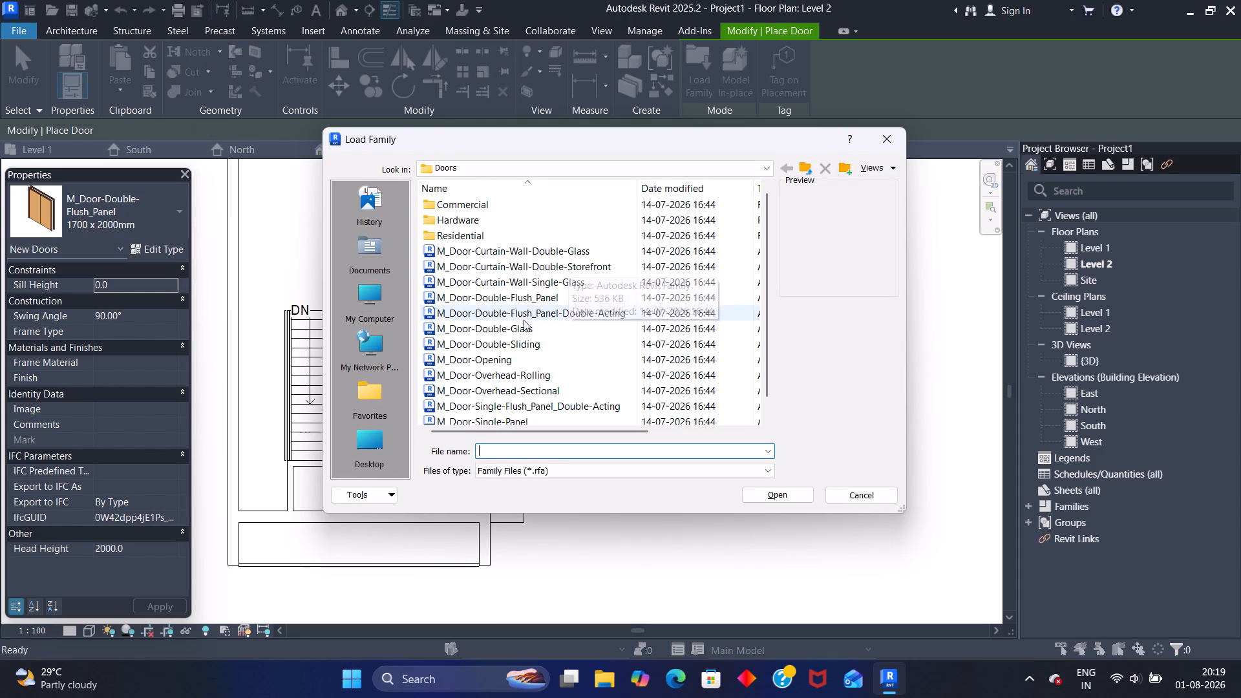
left_click(495, 358)
left_click(491, 342)
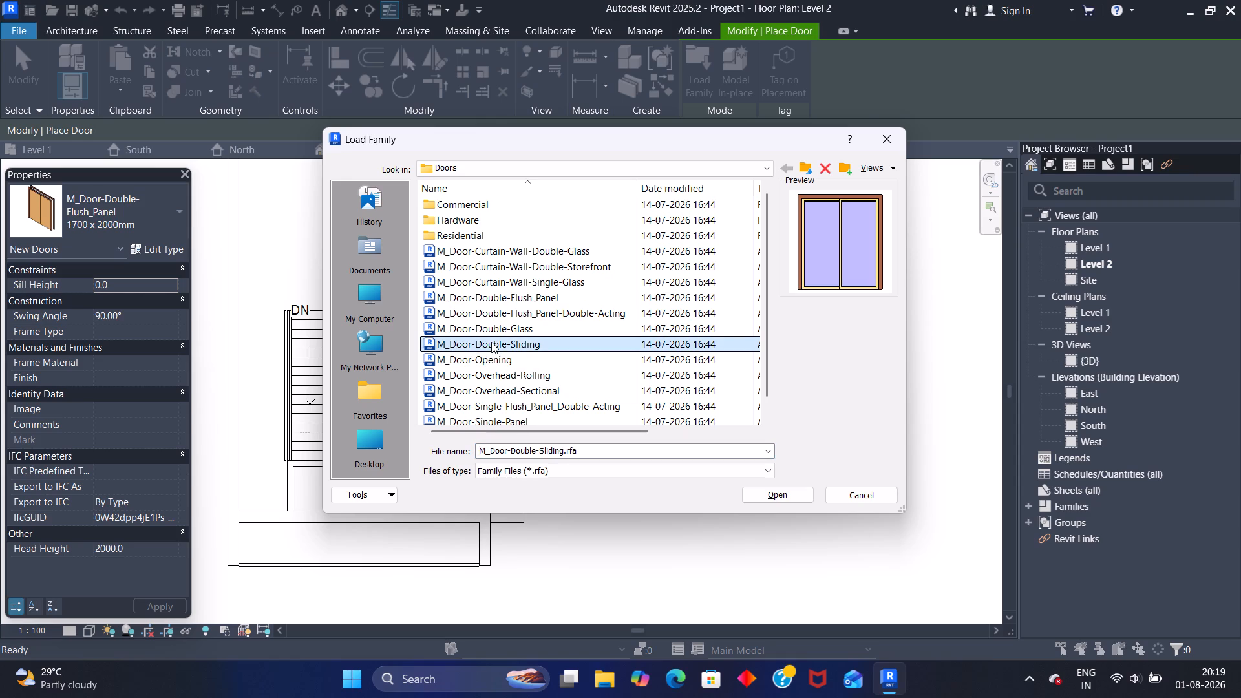
left_click(494, 332)
left_click(496, 317)
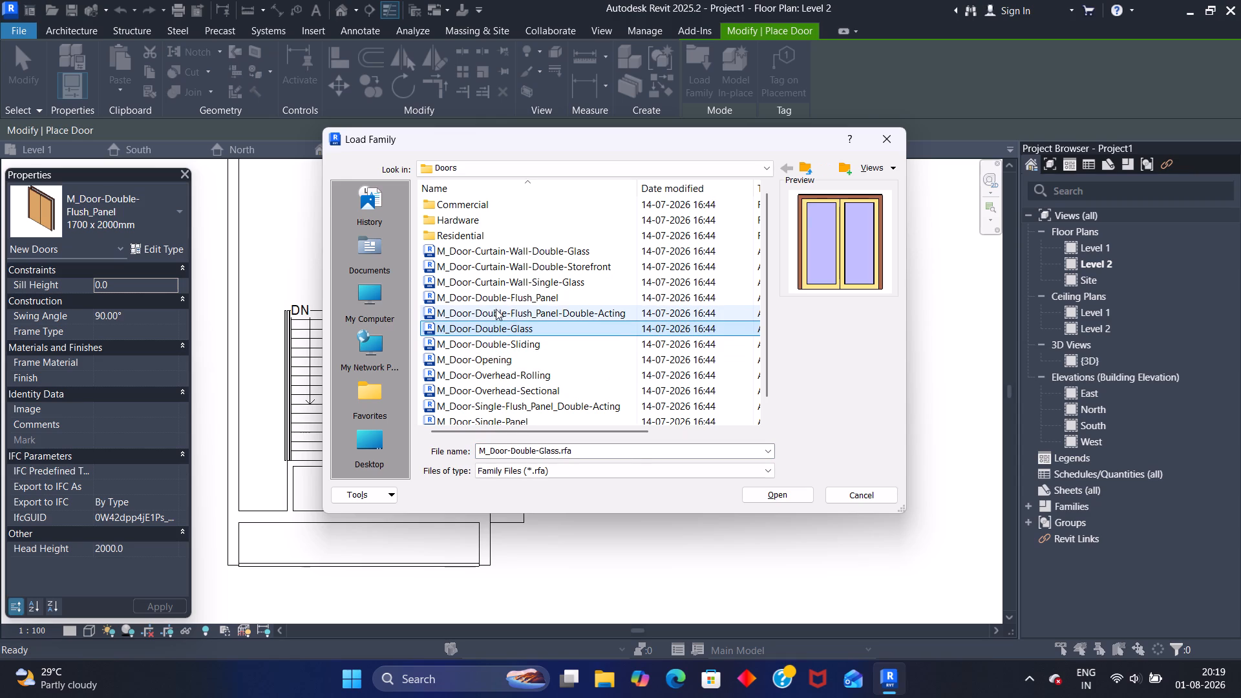
left_click(497, 295)
left_click(506, 281)
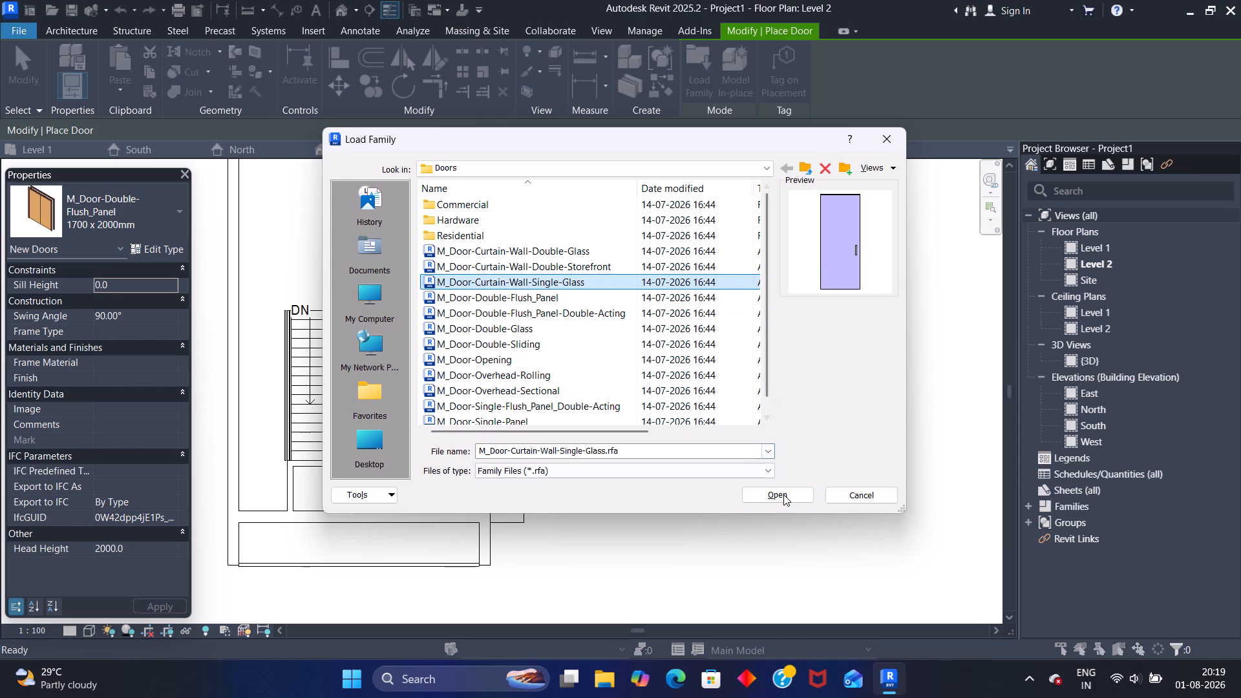
left_click(531, 269)
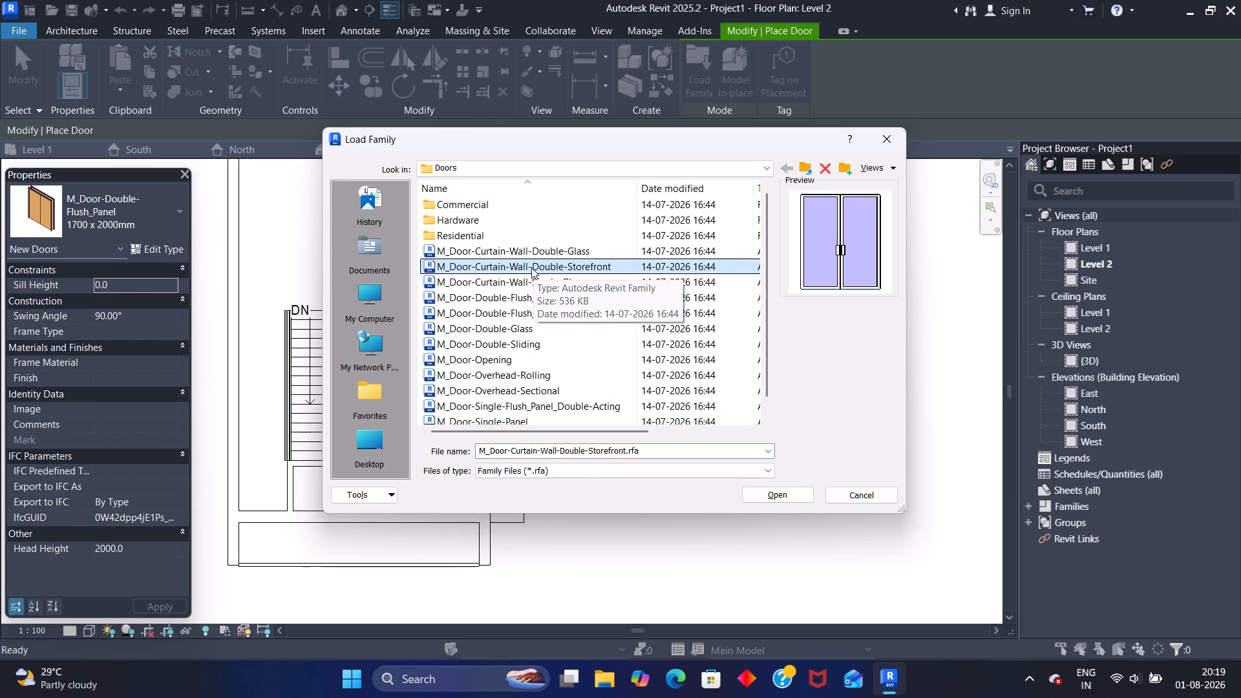
left_click(512, 294)
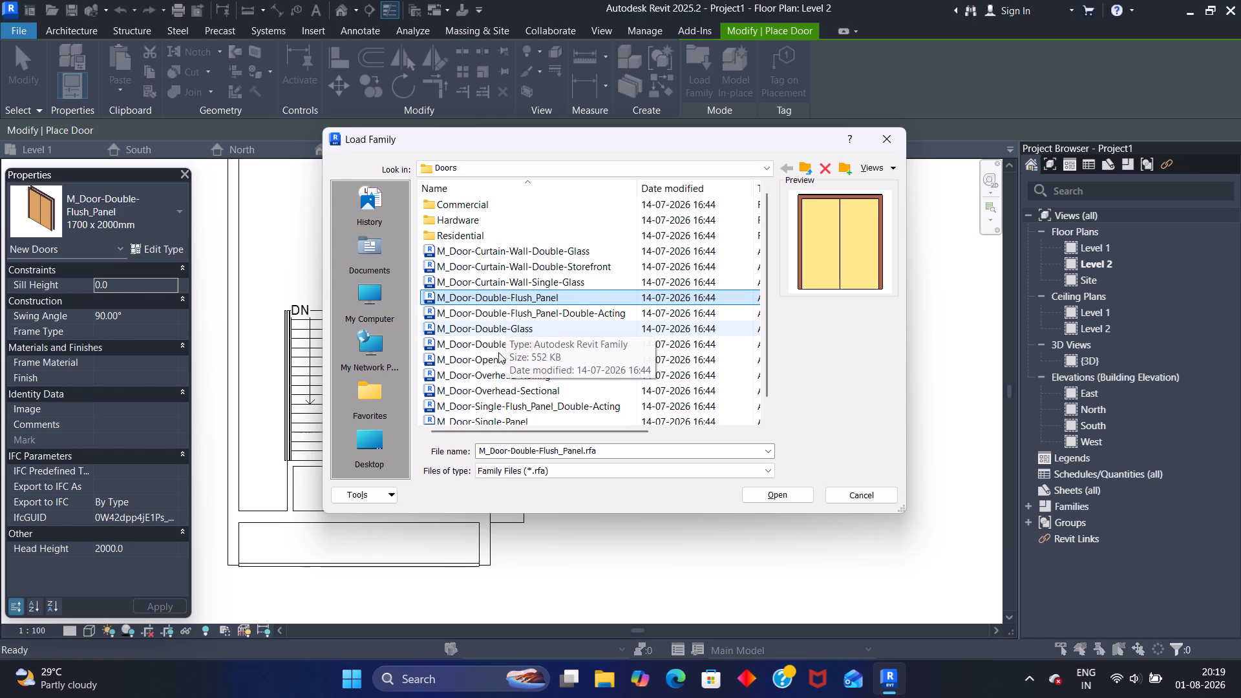
left_click(491, 341)
left_click(498, 359)
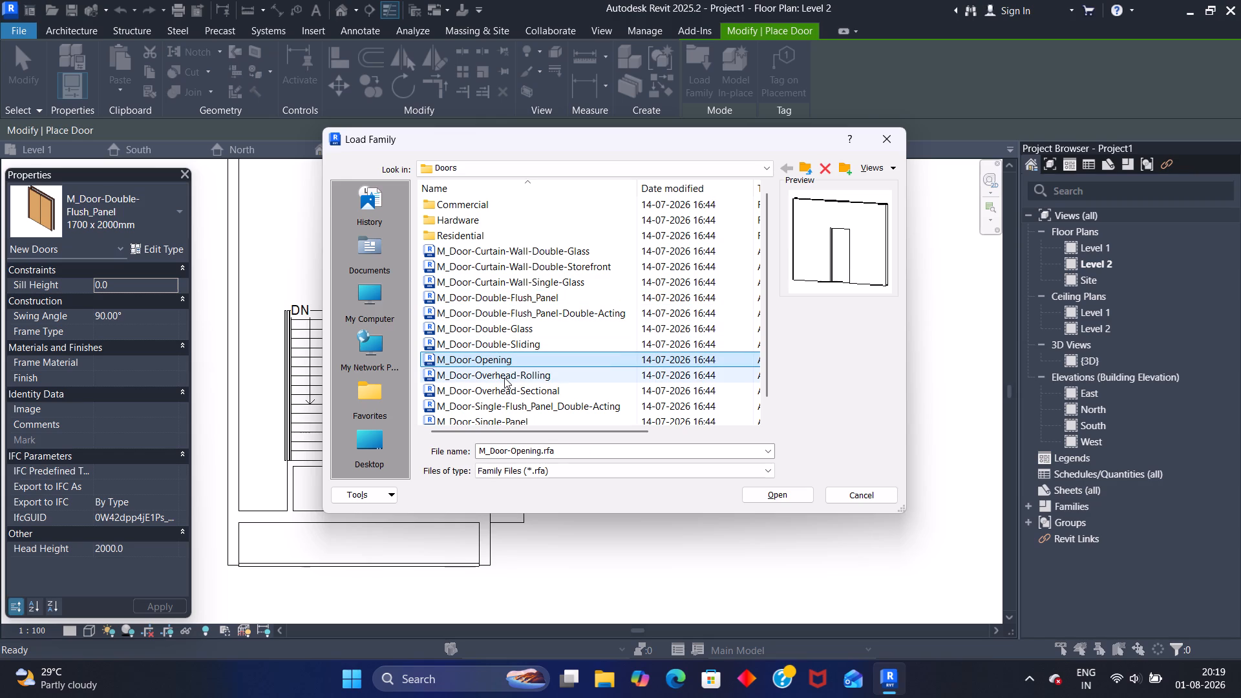
left_click(505, 377)
left_click(512, 390)
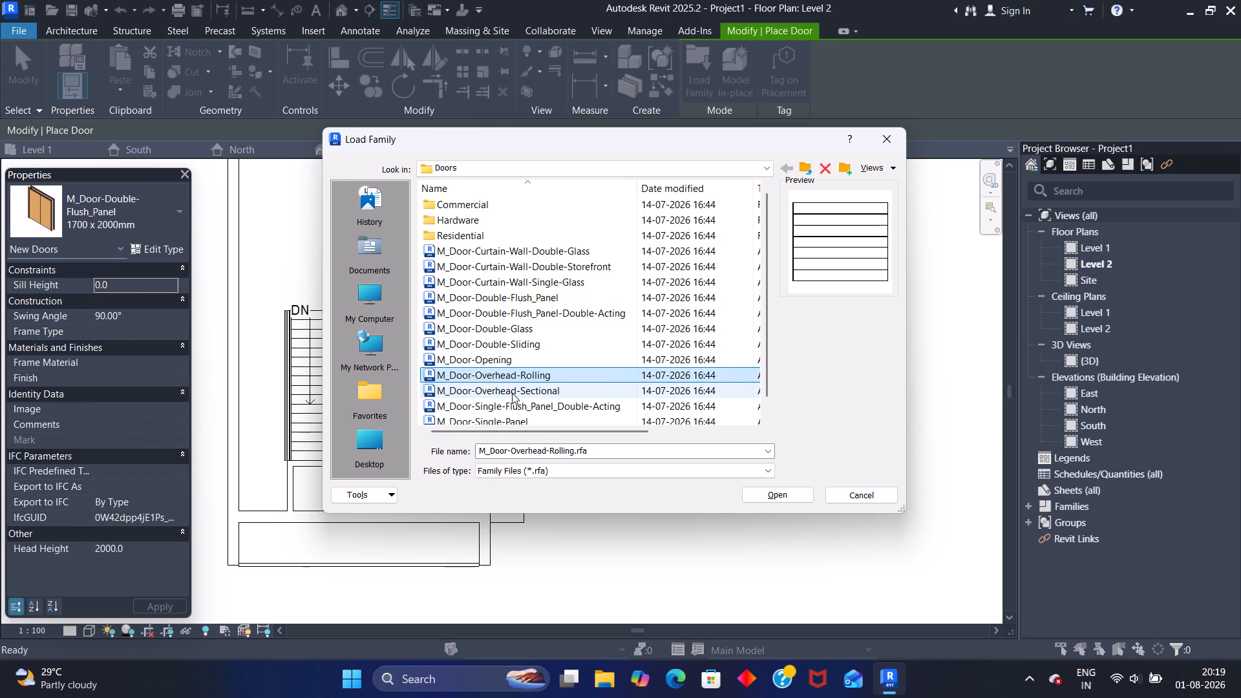
left_click(511, 399)
scroll(514, 393, "down", 1)
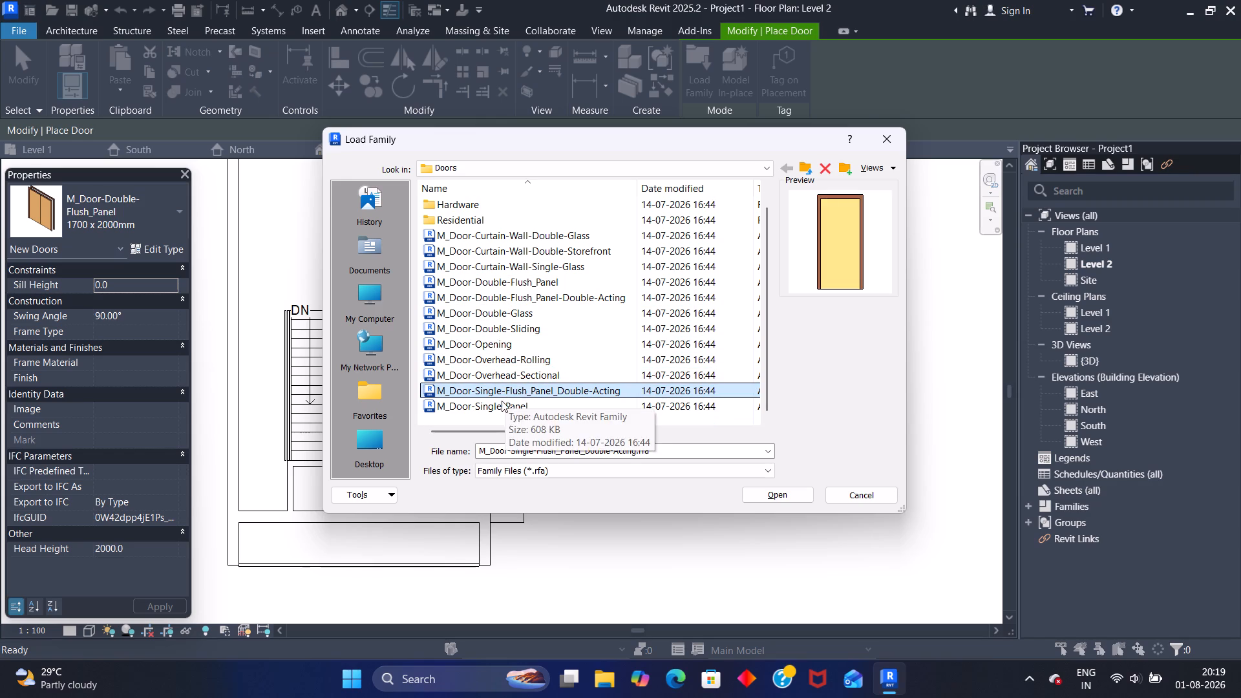
left_click(502, 401)
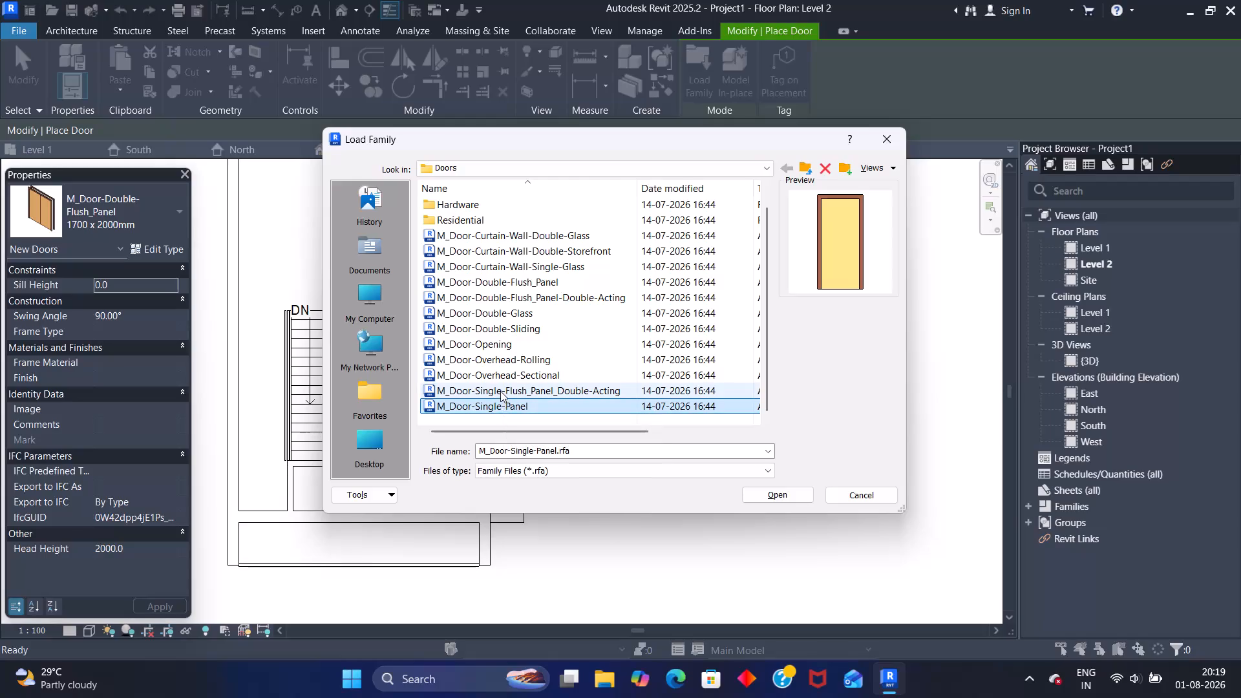
left_click(500, 391)
left_click(501, 377)
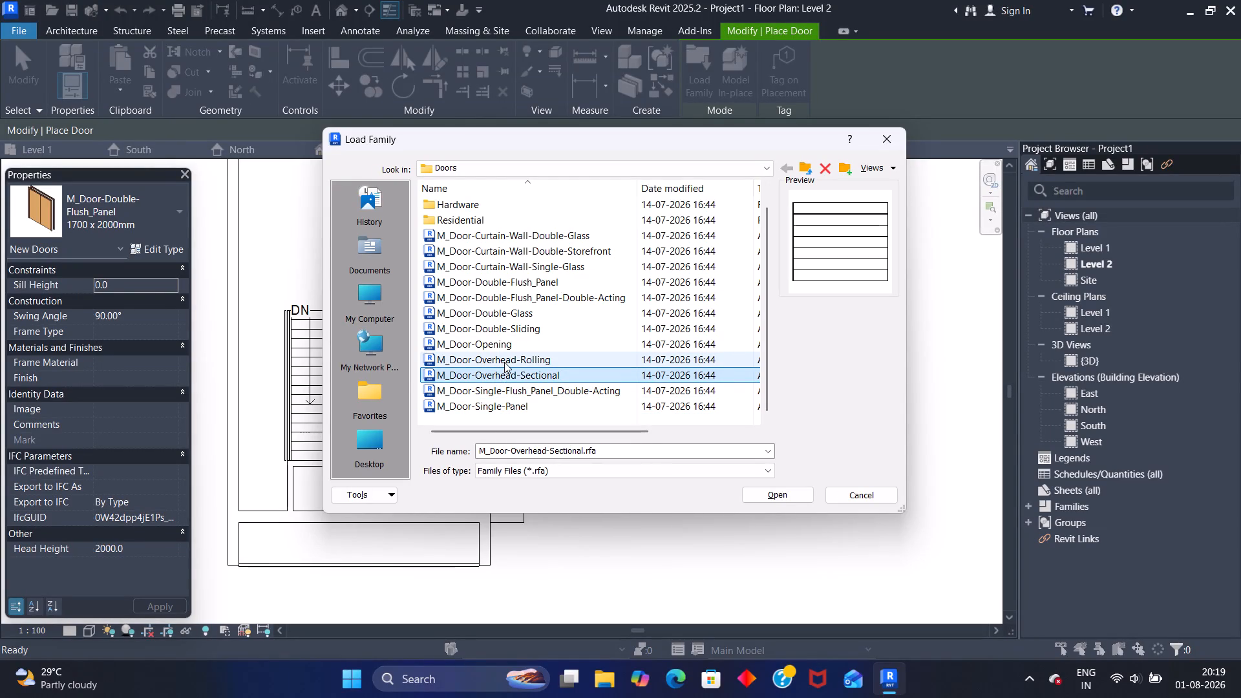
left_click(504, 362)
left_click(505, 347)
left_click(515, 326)
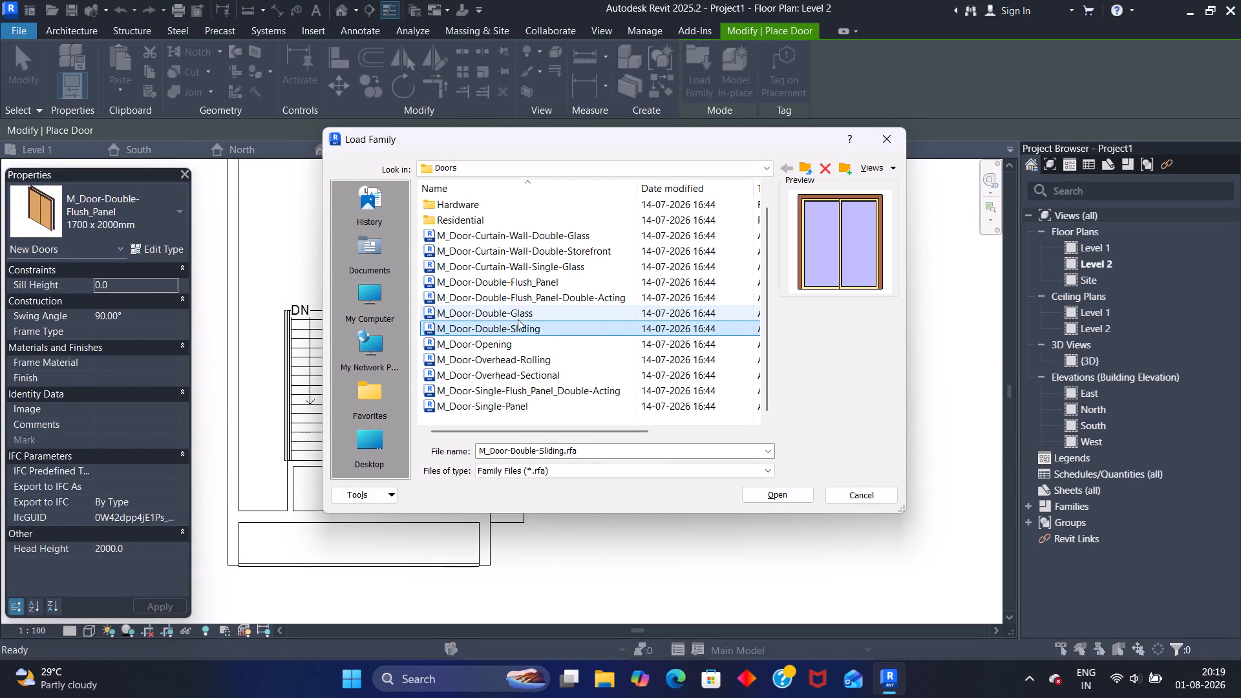
left_click(522, 312)
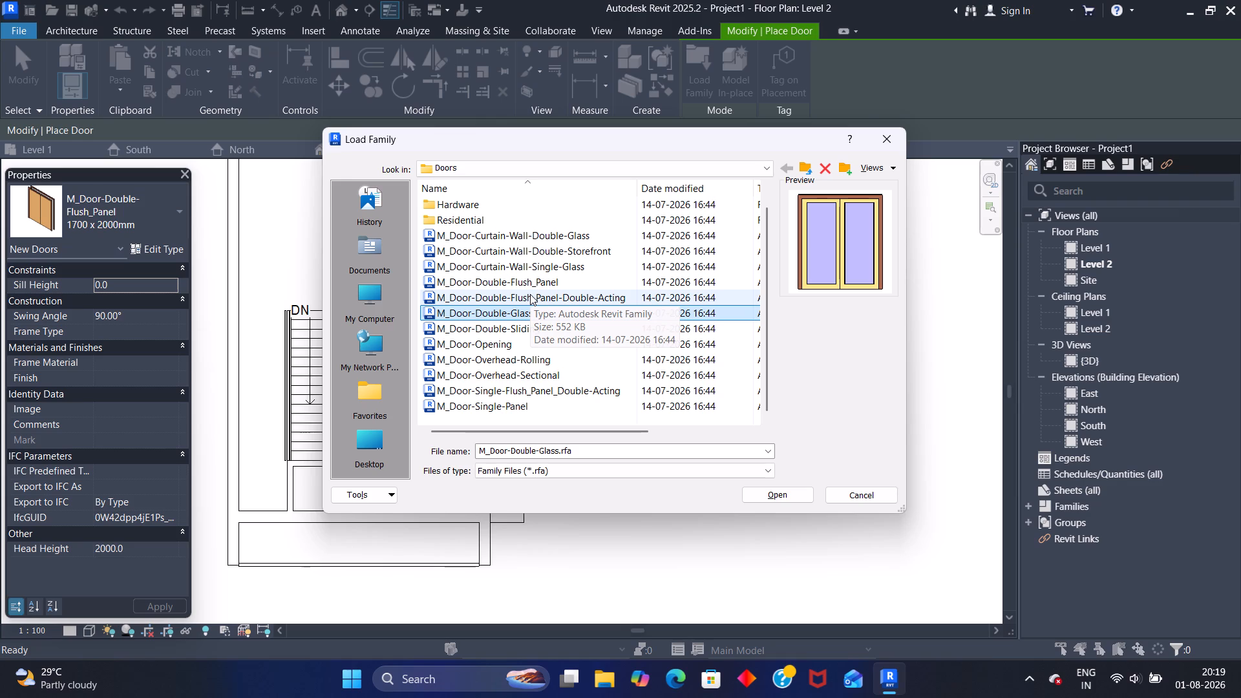
Load the M_Door-Double-Flush_Panel-Double-Acting door family into the project.
left_click(530, 294)
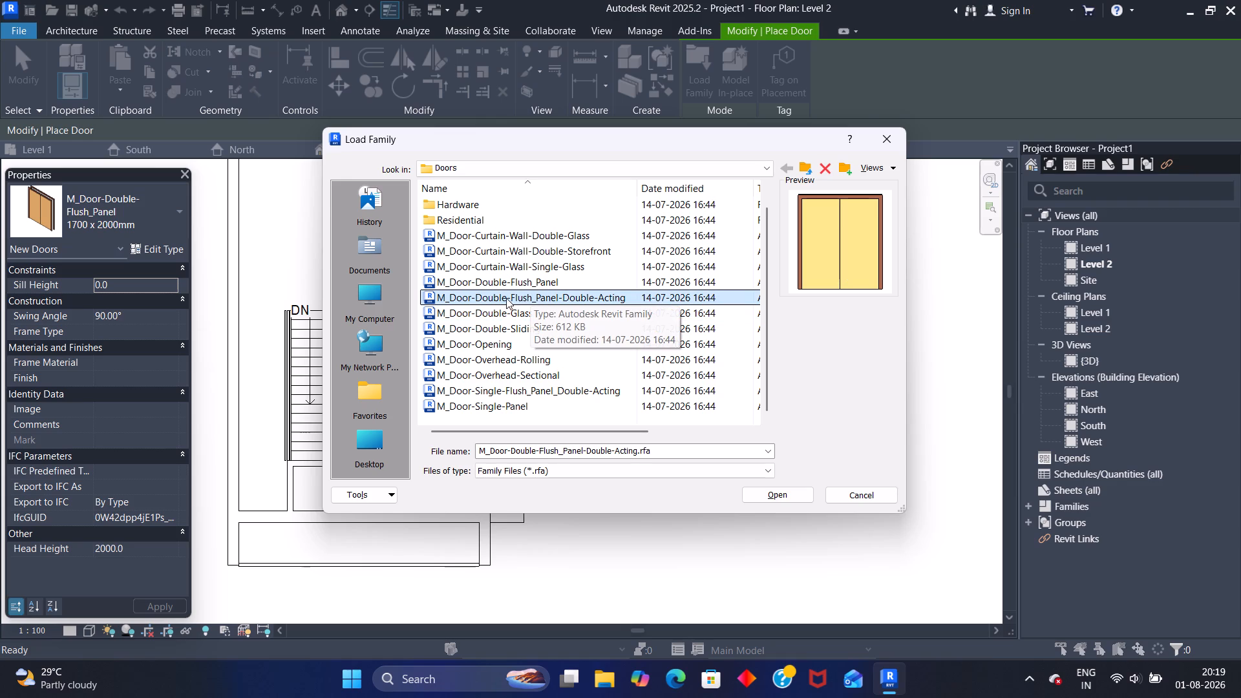
left_click(781, 497)
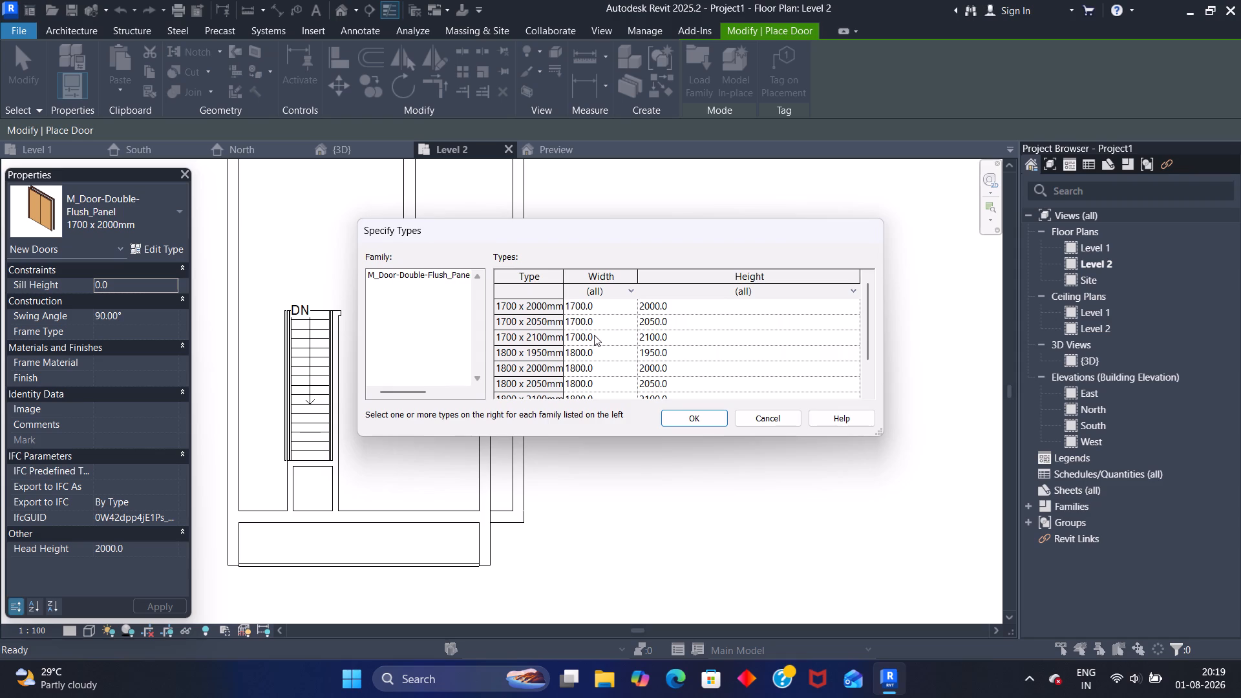
left_click(690, 416)
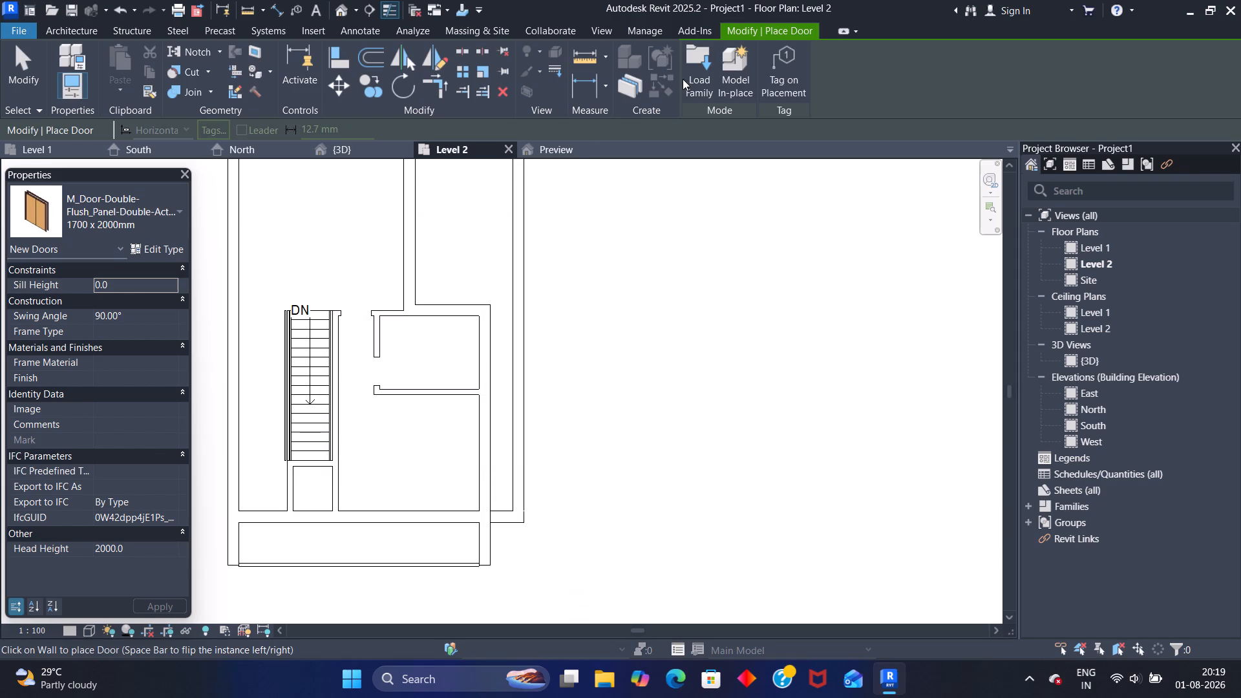
Compare the curtain-wall, double flush panel, double glass, opening and overhead door families again in the family library.
left_click(689, 76)
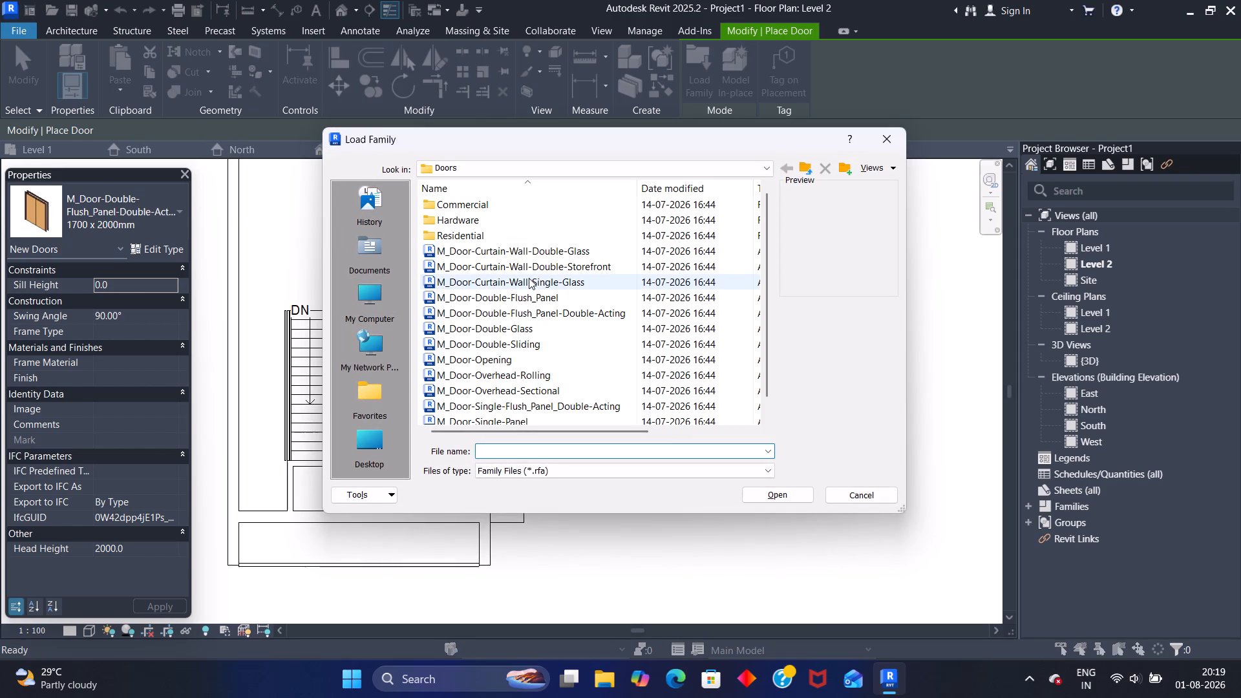
left_click(535, 264)
left_click(536, 254)
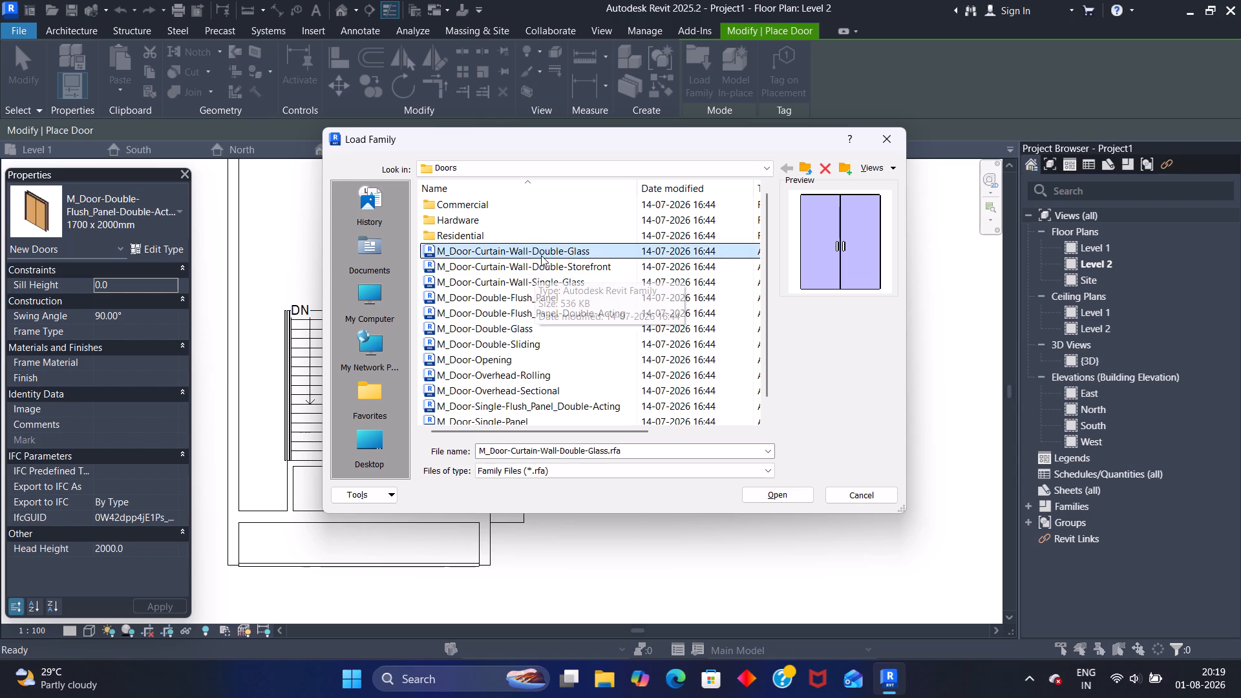
left_click(506, 283)
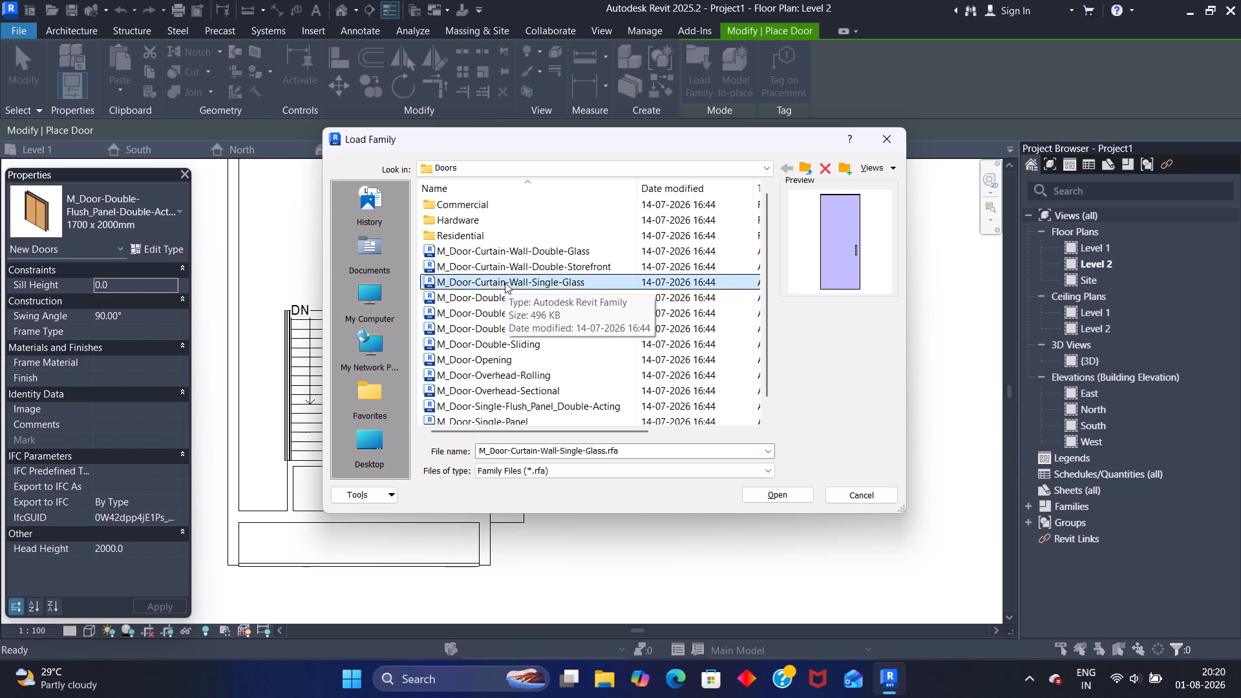
left_click(481, 295)
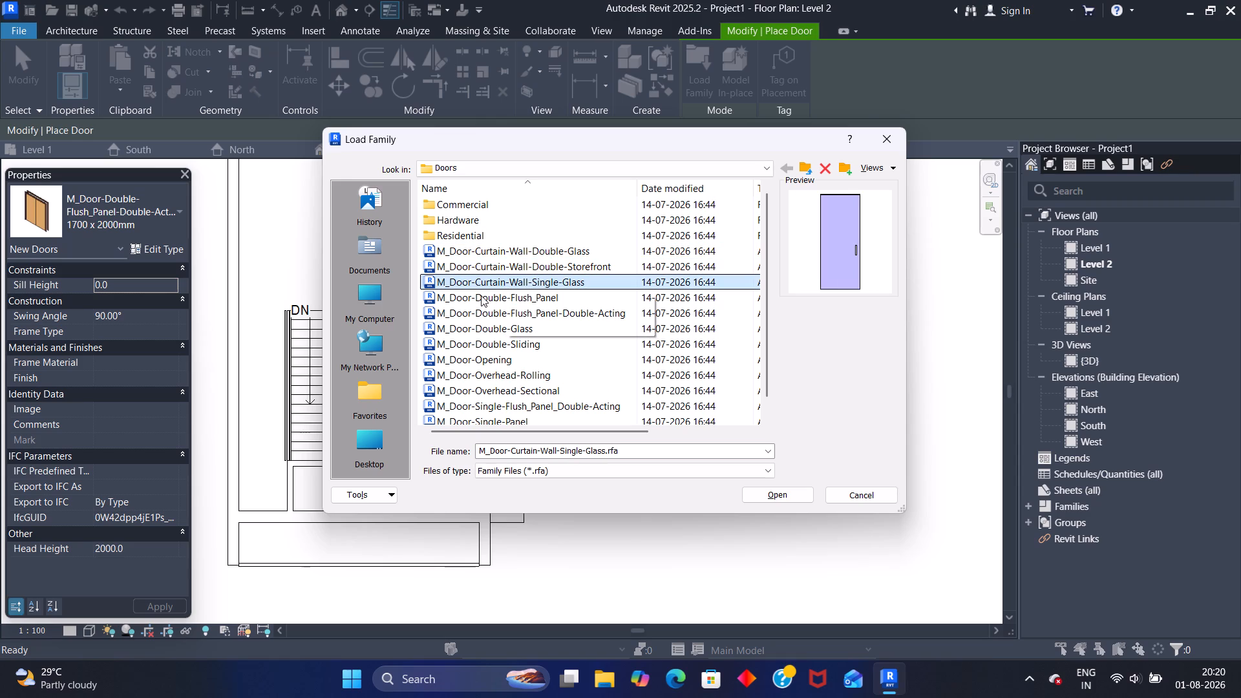
left_click(458, 310)
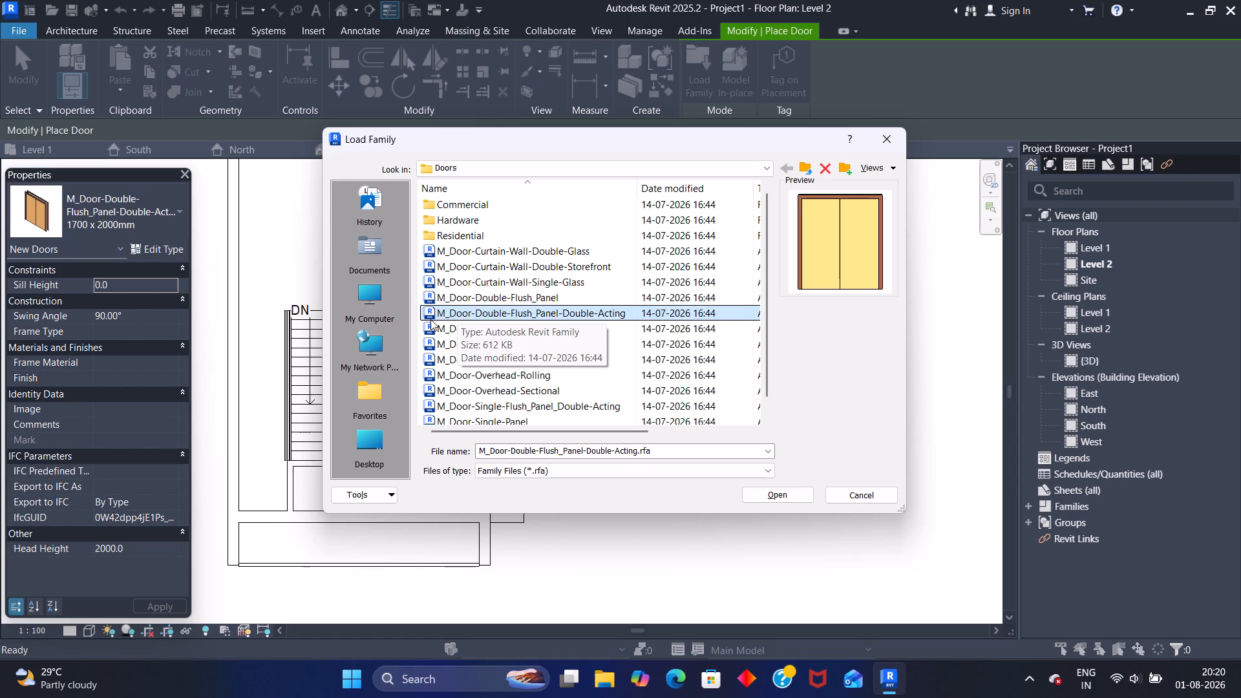
left_click(445, 328)
left_click(465, 341)
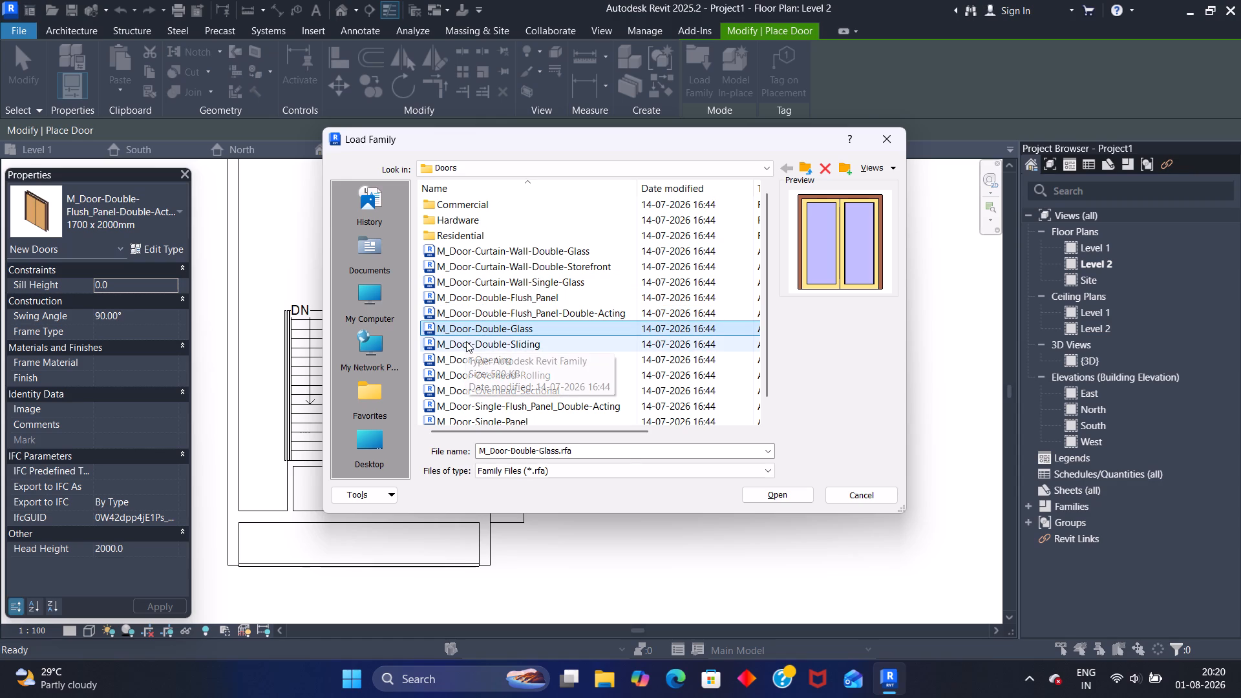
left_click(481, 359)
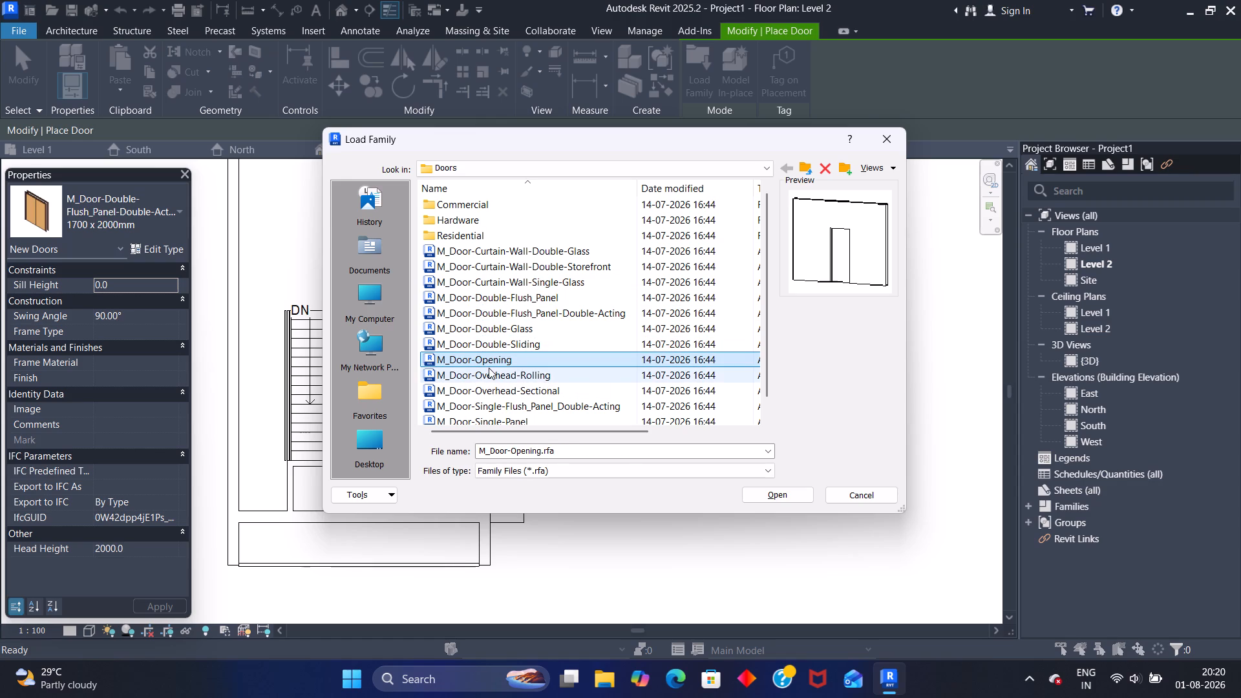
left_click(489, 369)
left_click(497, 388)
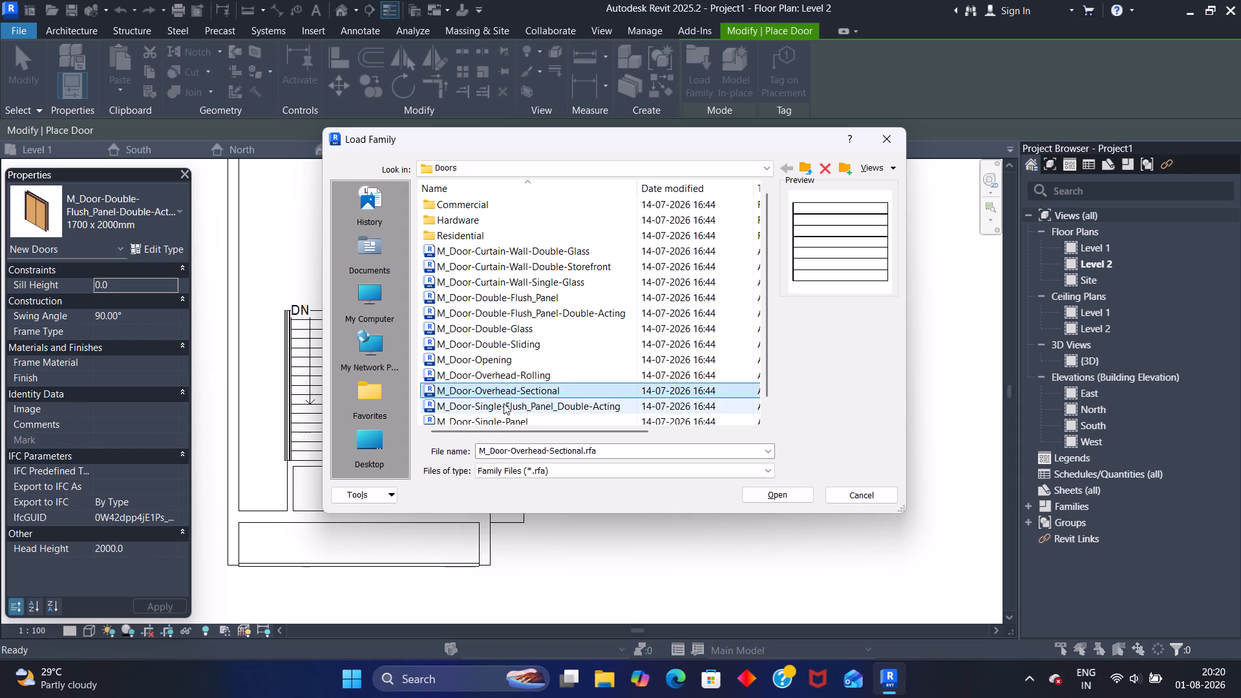
Load the 750 x 2000mm type of the M_Door-Single-Flush_Panel_Double-Acting door family.
left_click(504, 403)
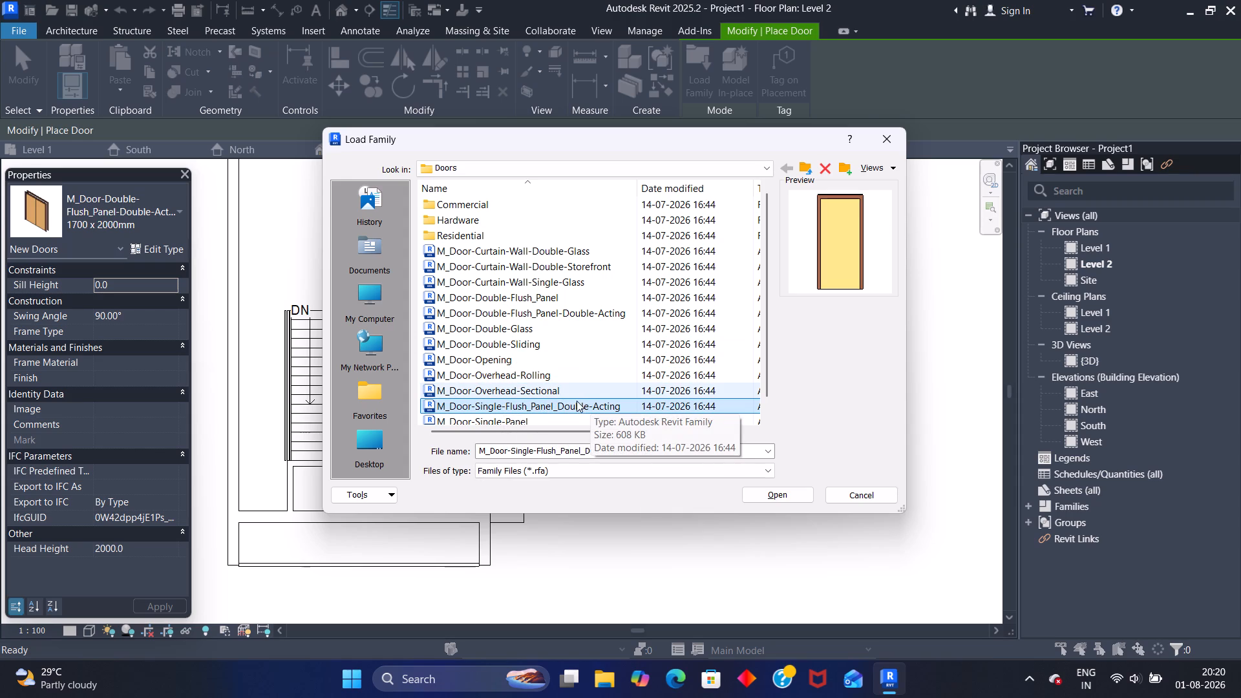
left_click(776, 494)
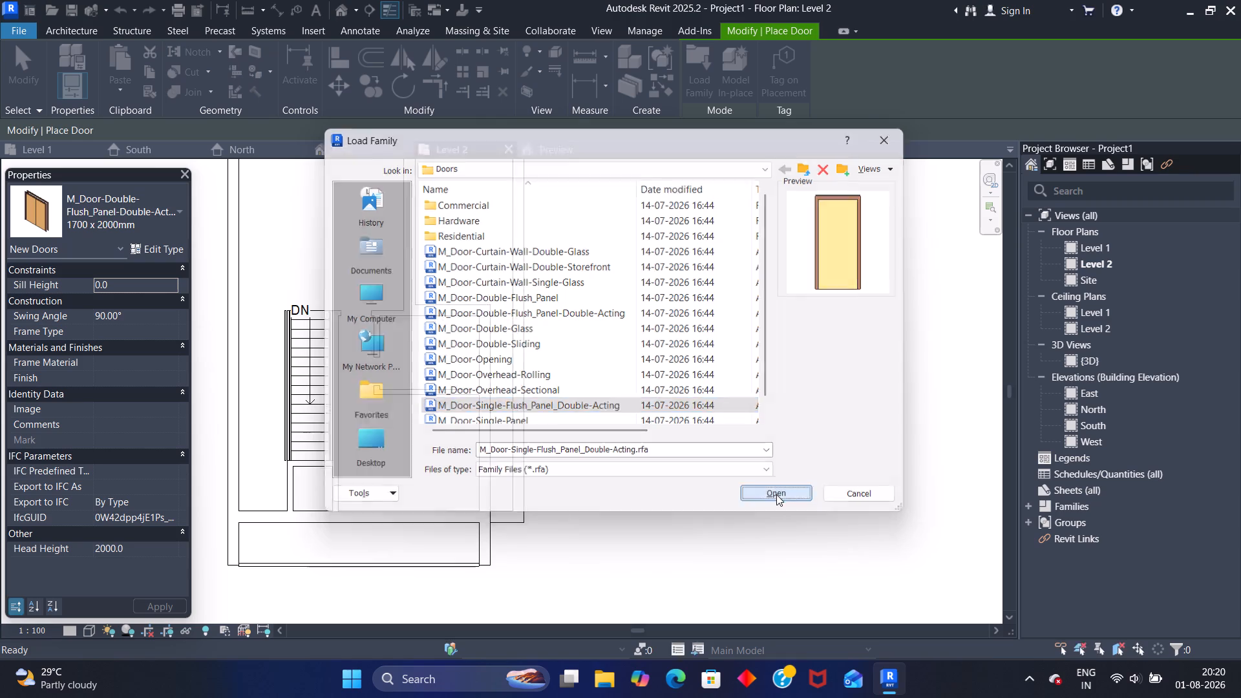
left_click(577, 307)
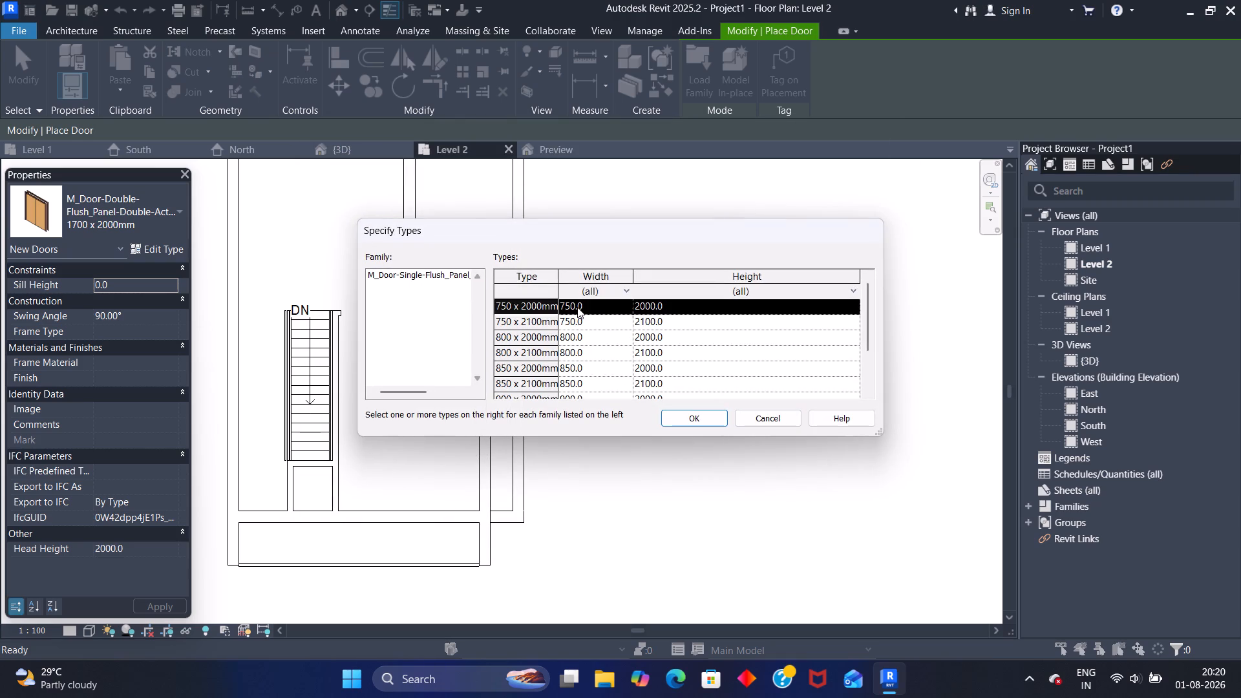
left_click(705, 418)
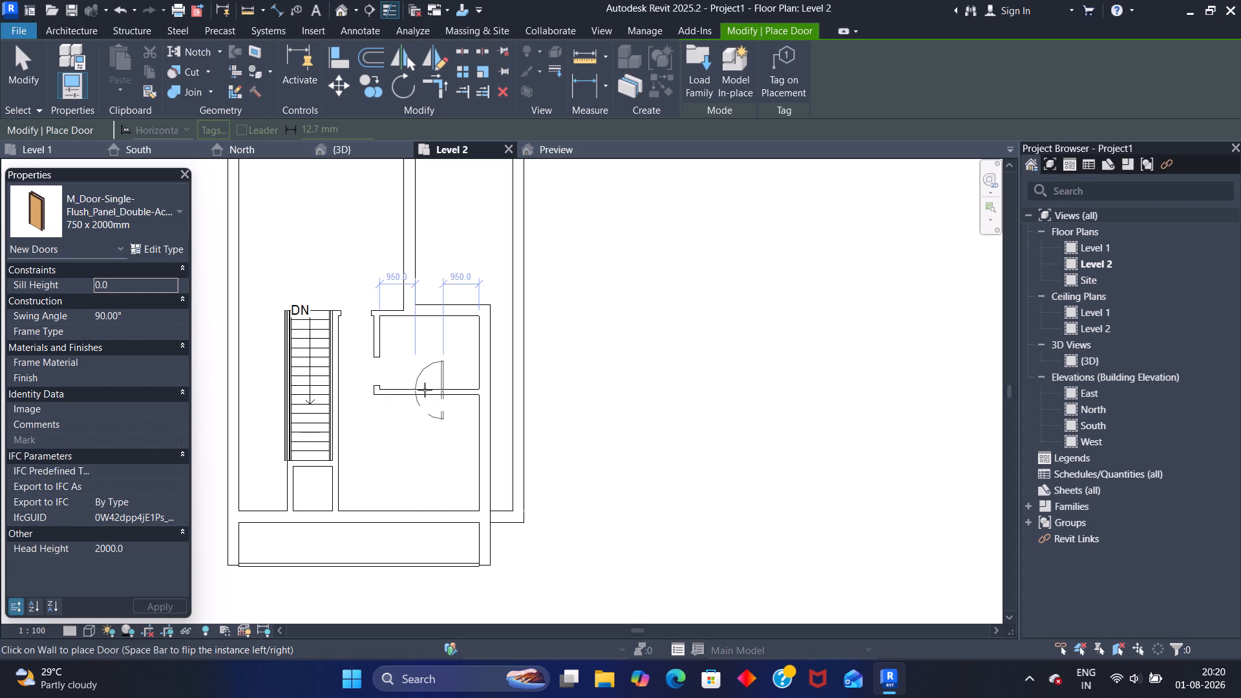
Place the 750 x 2000mm double-acting single door in the small room's wall at the stair's end, 225 mm from each cross wall.
left_click(334, 481)
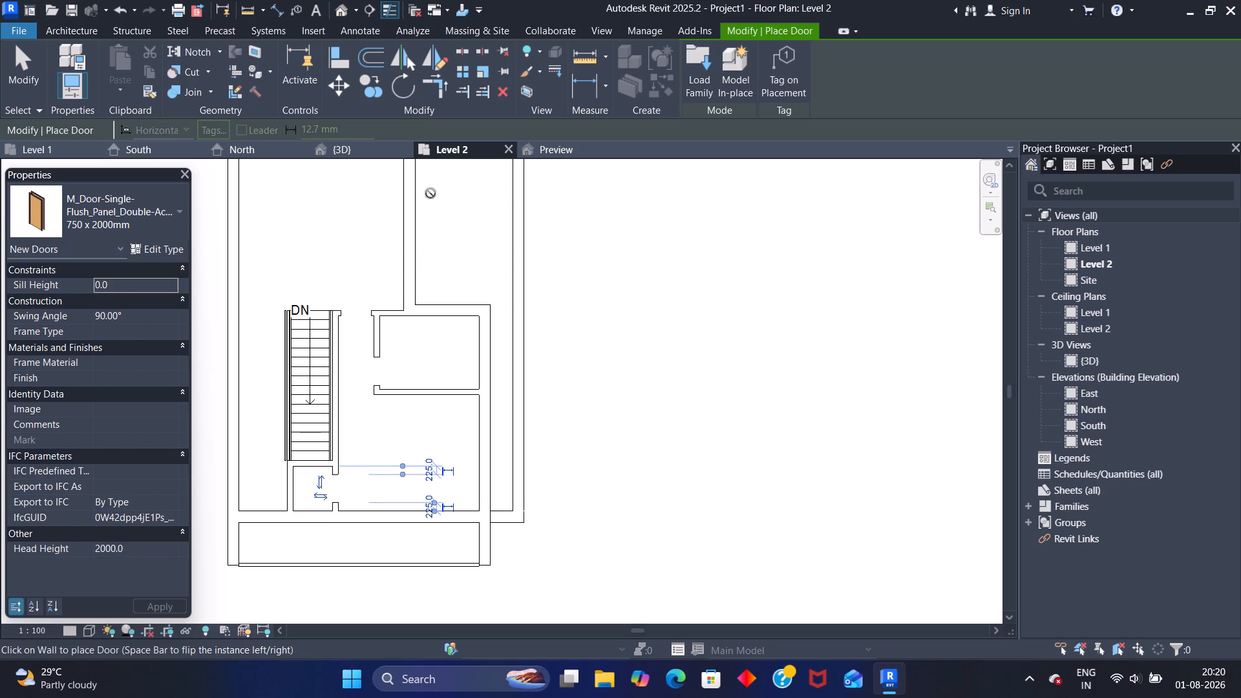
Finish placing doors and examine the small room's new door and the other Level 2 doors in the 3D view.
left_click(354, 147)
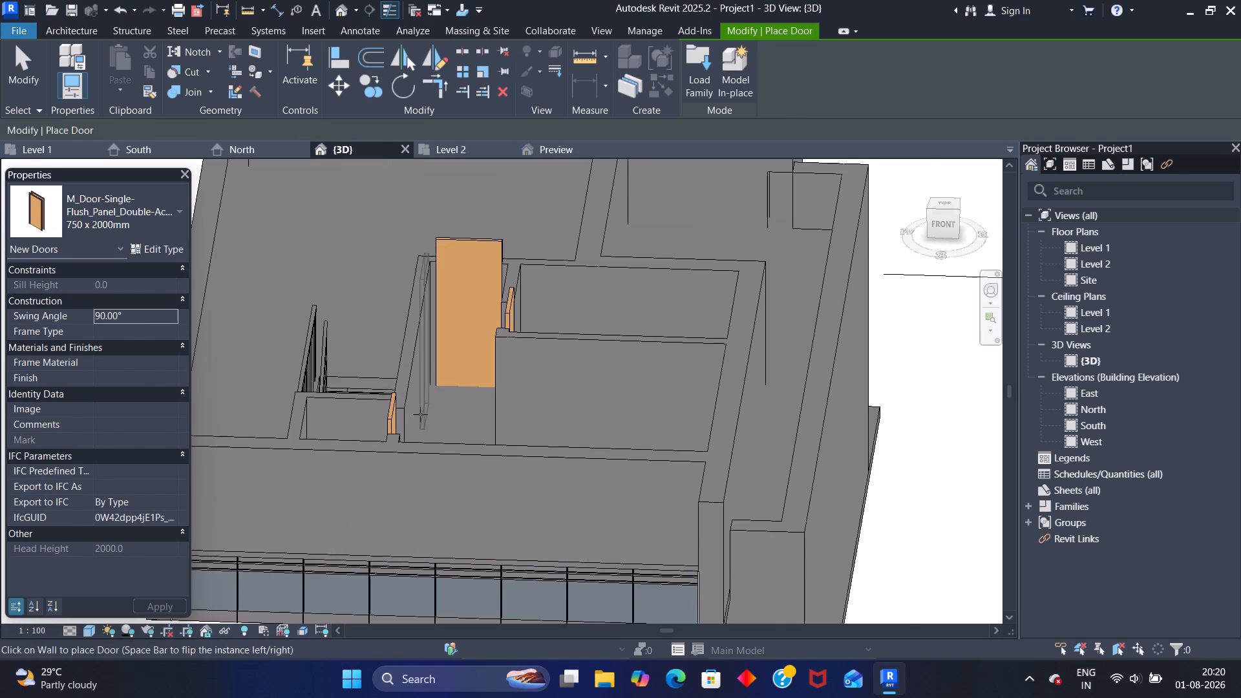
scroll(420, 416, "up", 1)
middle_click_drag(416, 399, 421, 416, "shift")
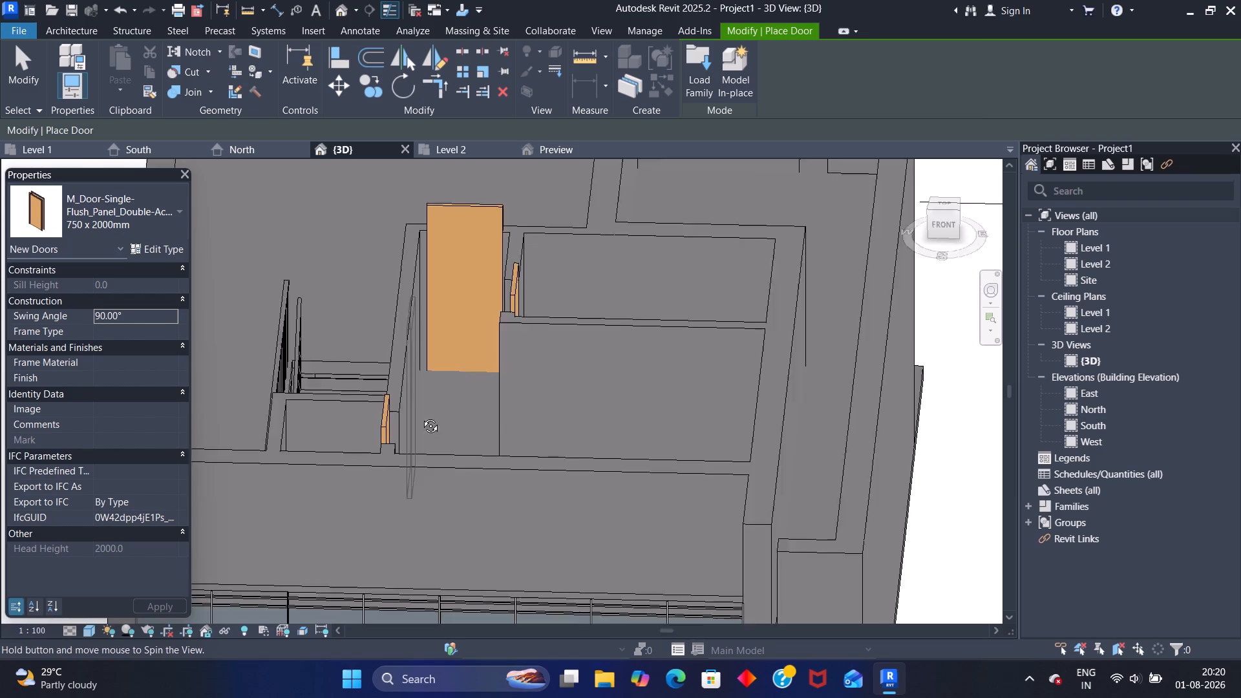
middle_click_drag(421, 416, 498, 439, "shift")
scroll(485, 480, "down", 3)
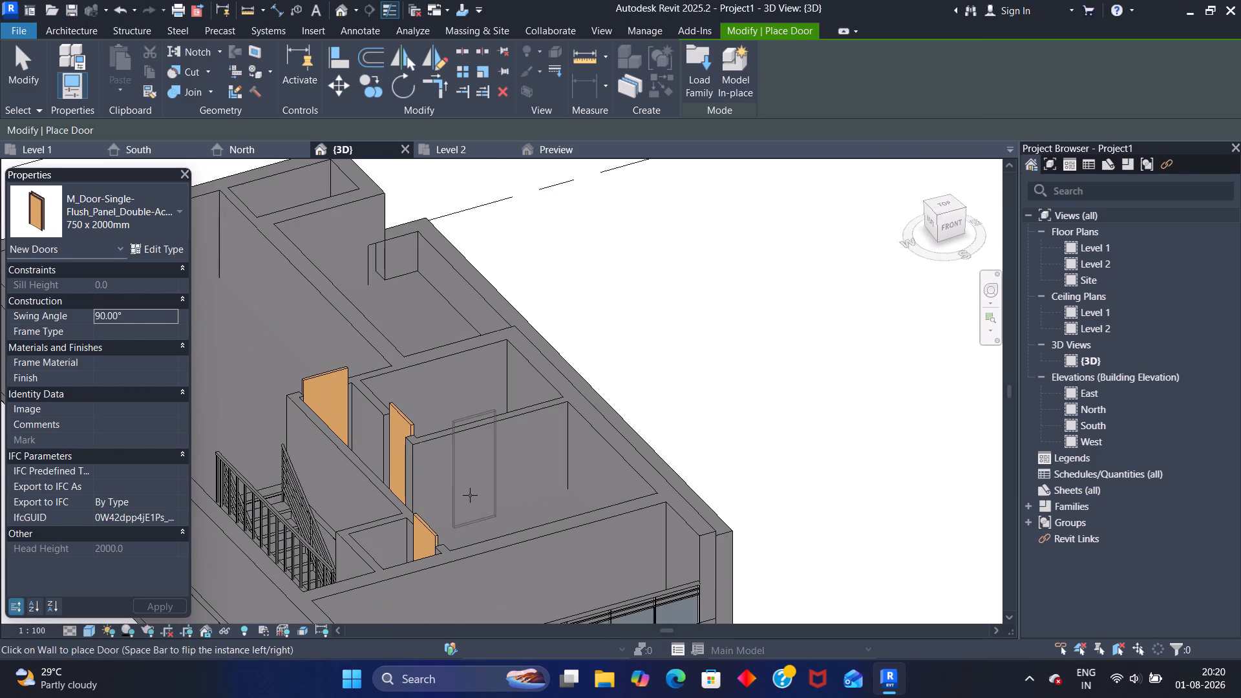
key("Escape")
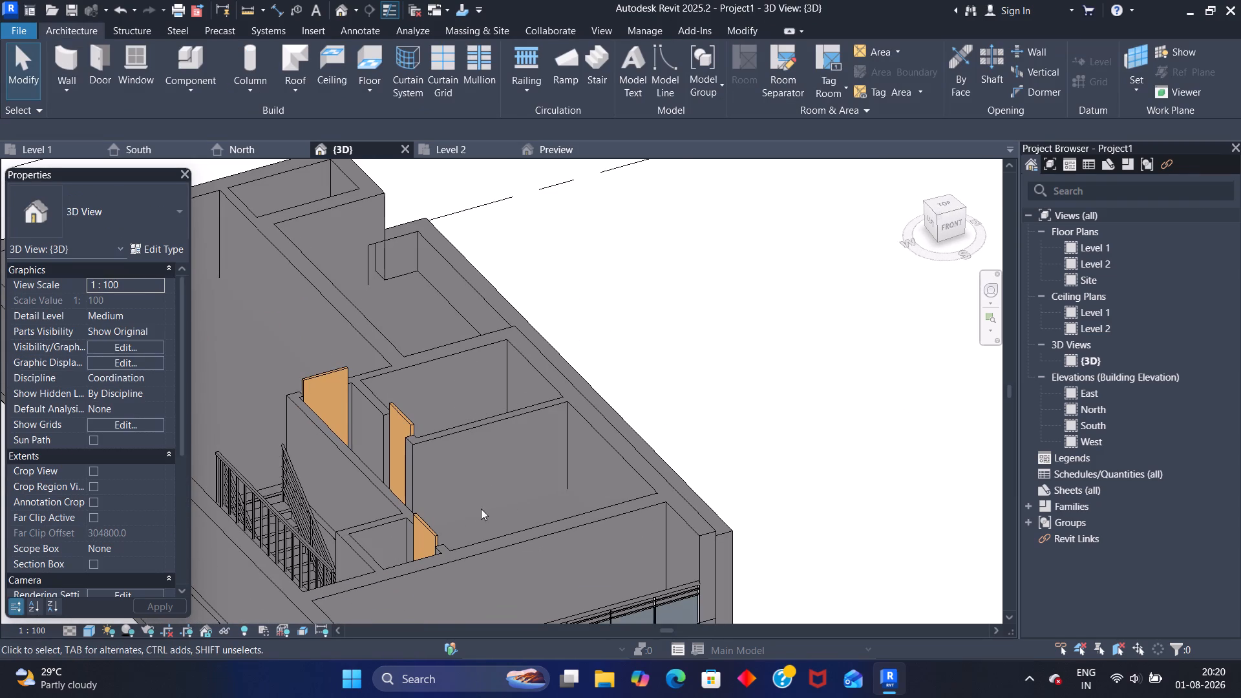
middle_click_drag(470, 512, 441, 372)
scroll(418, 376, "down", 2)
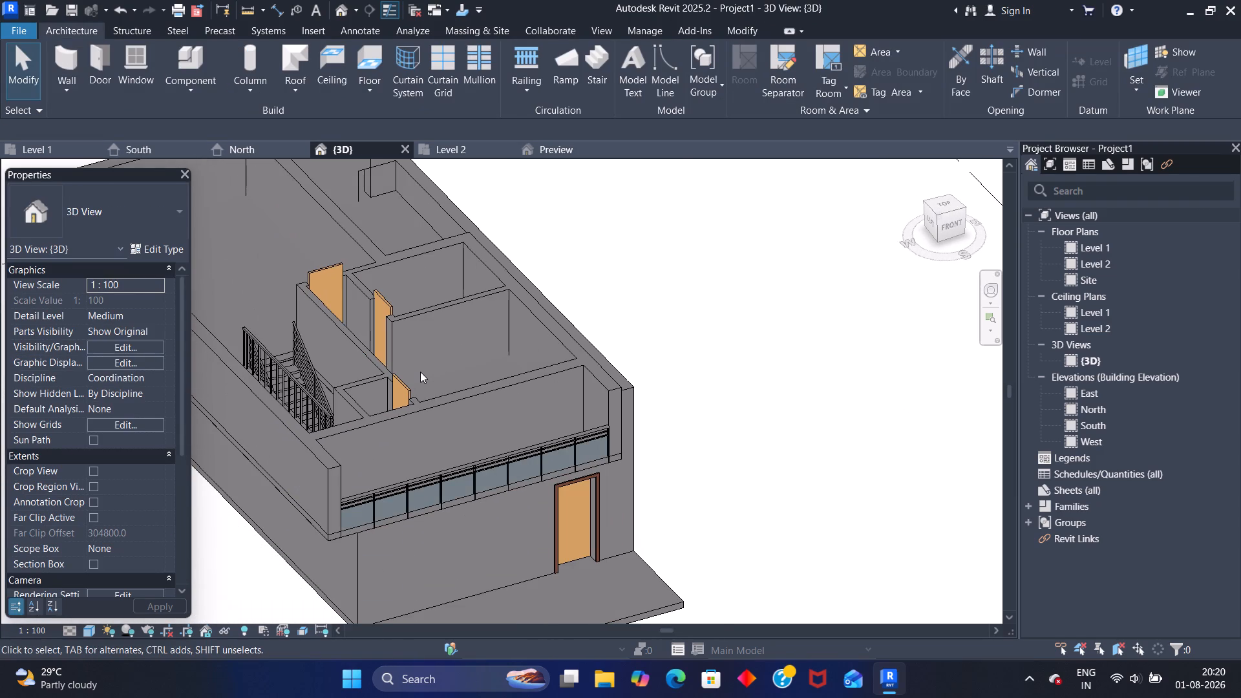
Examine the Level 2 interior doors from several sides in the 3D view, including the double-acting door of the small room by the stair.
middle_click_drag(420, 372, 550, 408, "shift")
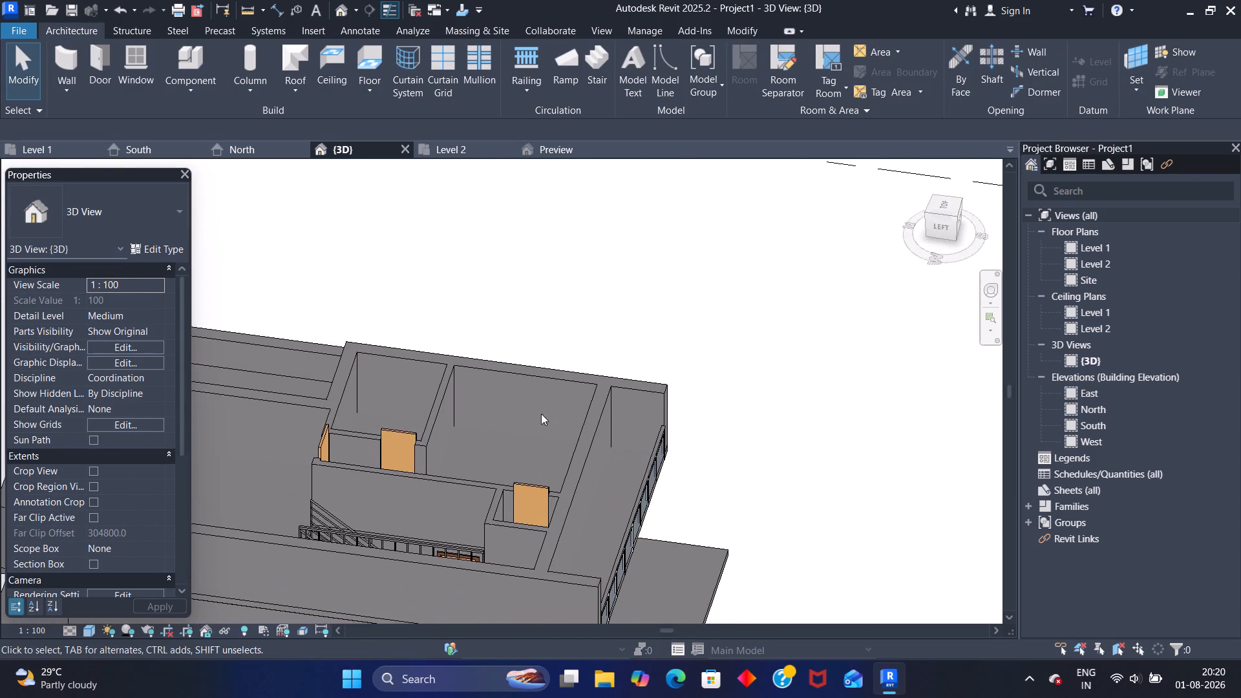
scroll(535, 436, "down", 2)
scroll(538, 477, "up", 8)
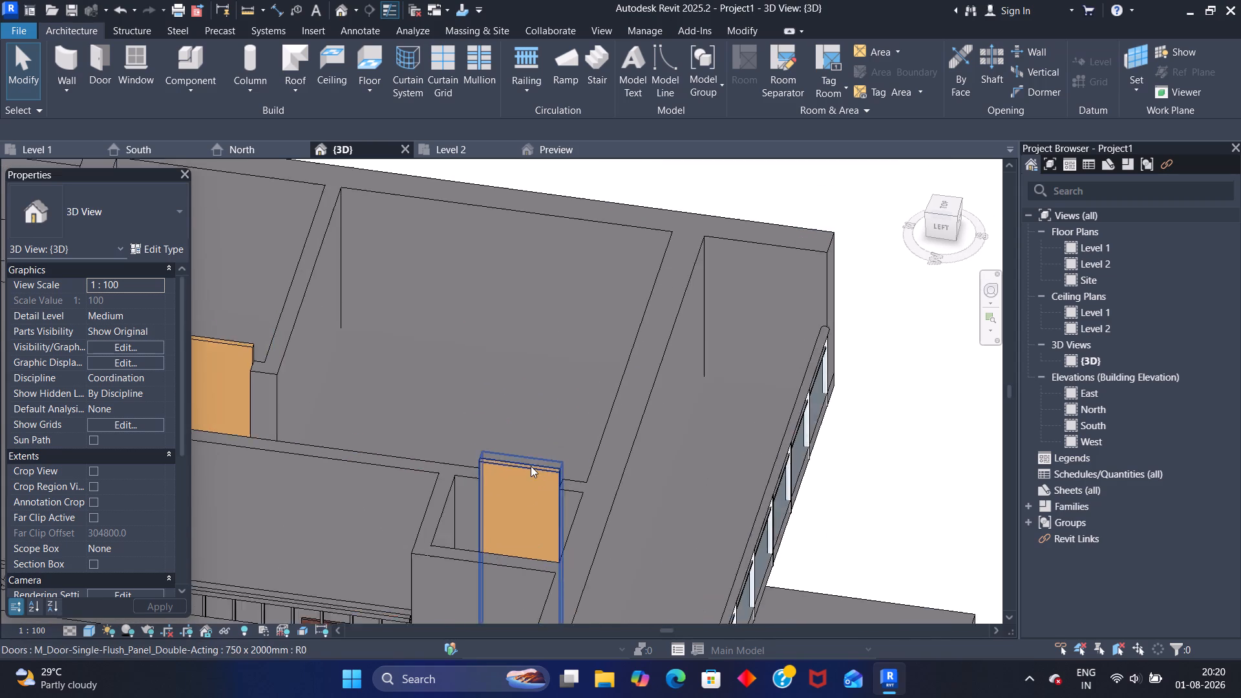
scroll(531, 466, "up", 4)
middle_click_drag(526, 410, 677, 364, "shift")
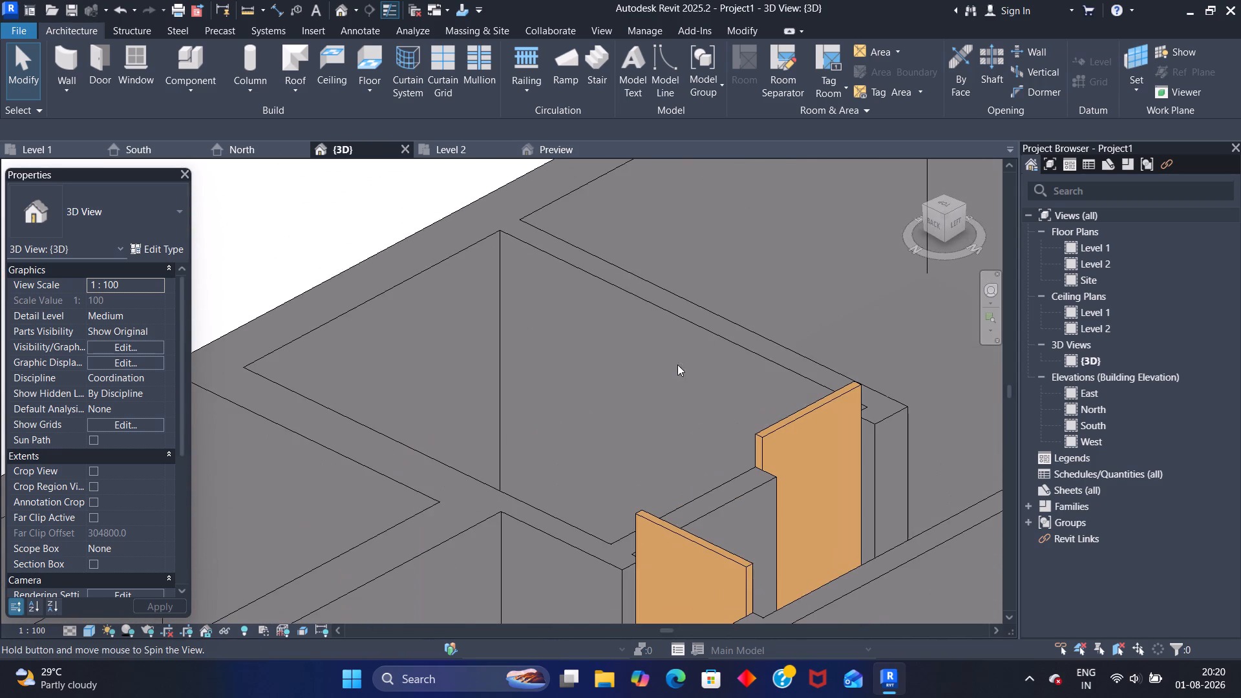
scroll(825, 284, "down", 3)
middle_click_drag(816, 260, 531, 358)
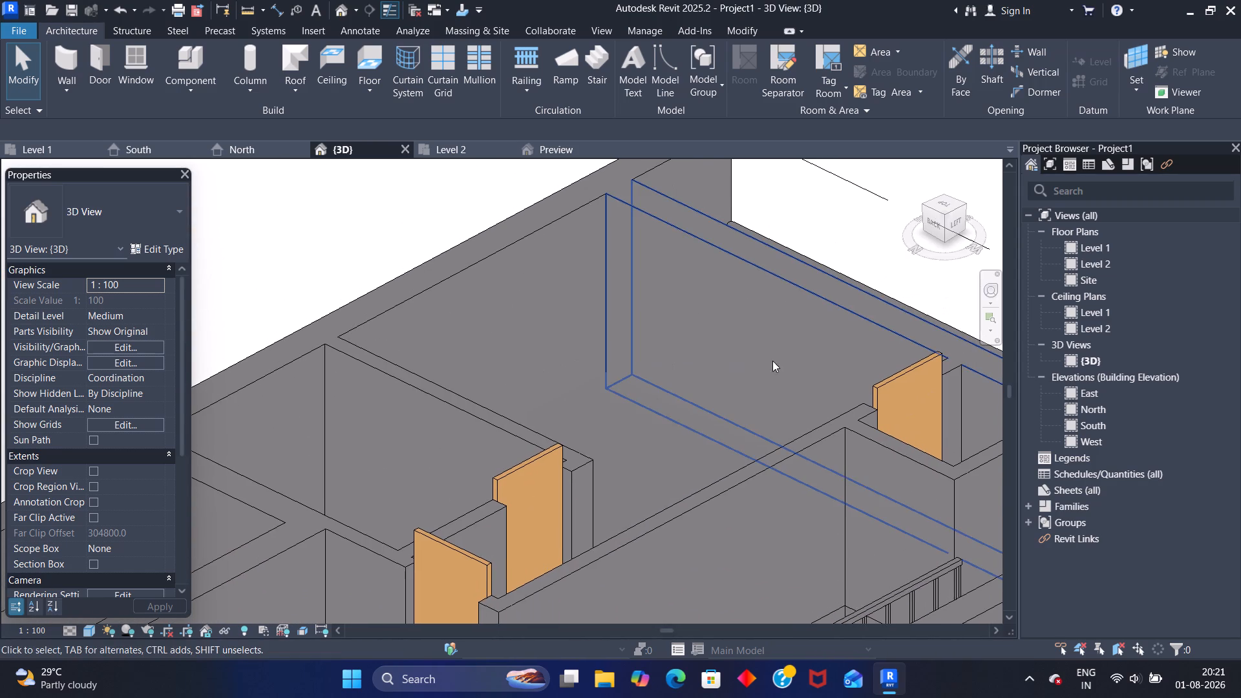
middle_click_drag(787, 354, 864, 323, "shift")
scroll(825, 304, "down", 2)
middle_click_drag(857, 270, 814, 263)
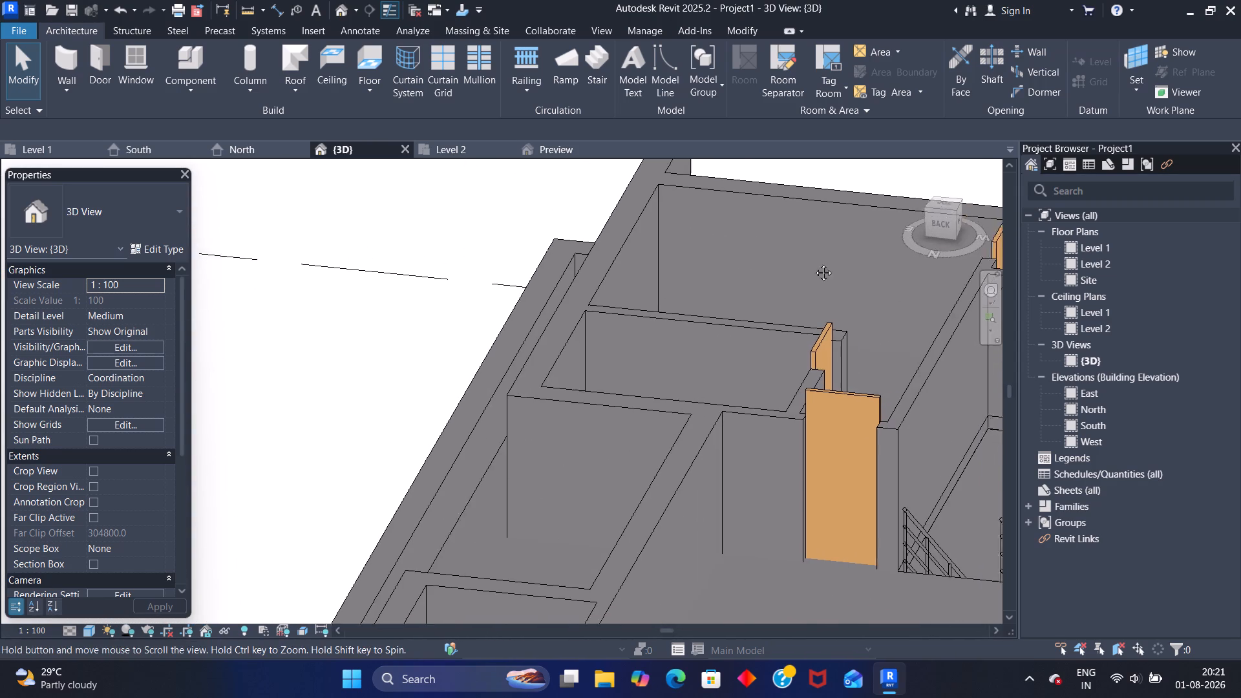
middle_click_drag(814, 263, 574, 333)
middle_click_drag(663, 319, 770, 301, "shift")
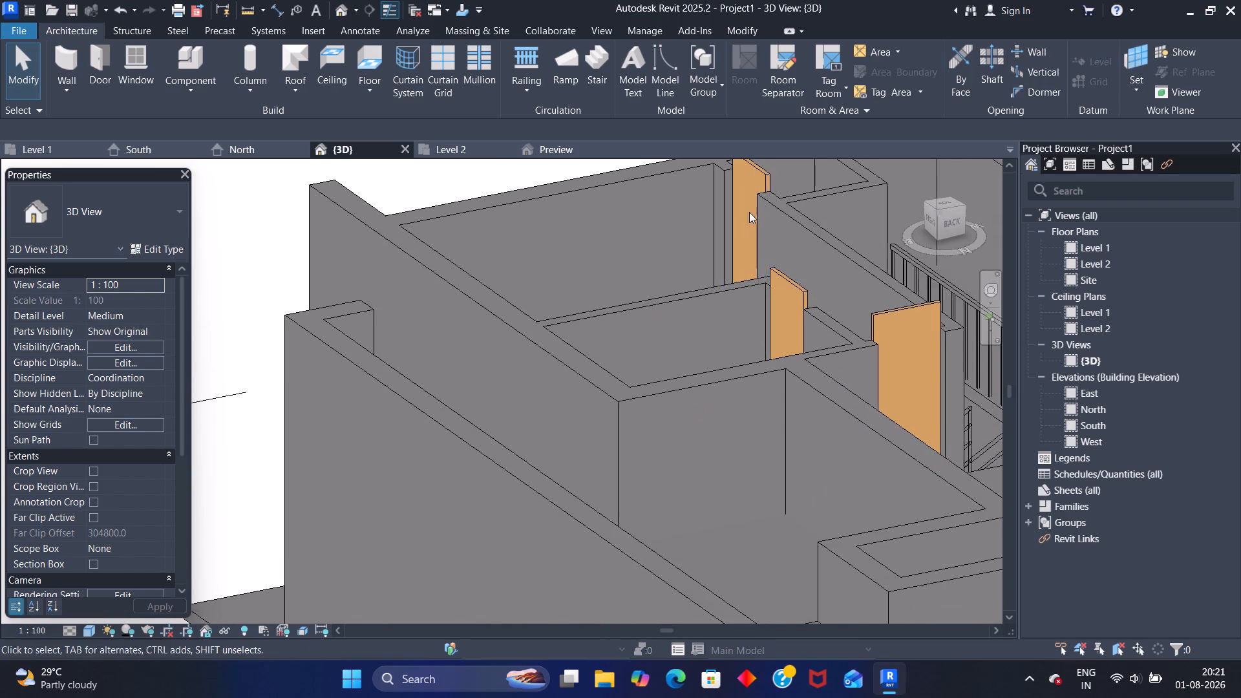
middle_click_drag(725, 227, 663, 348)
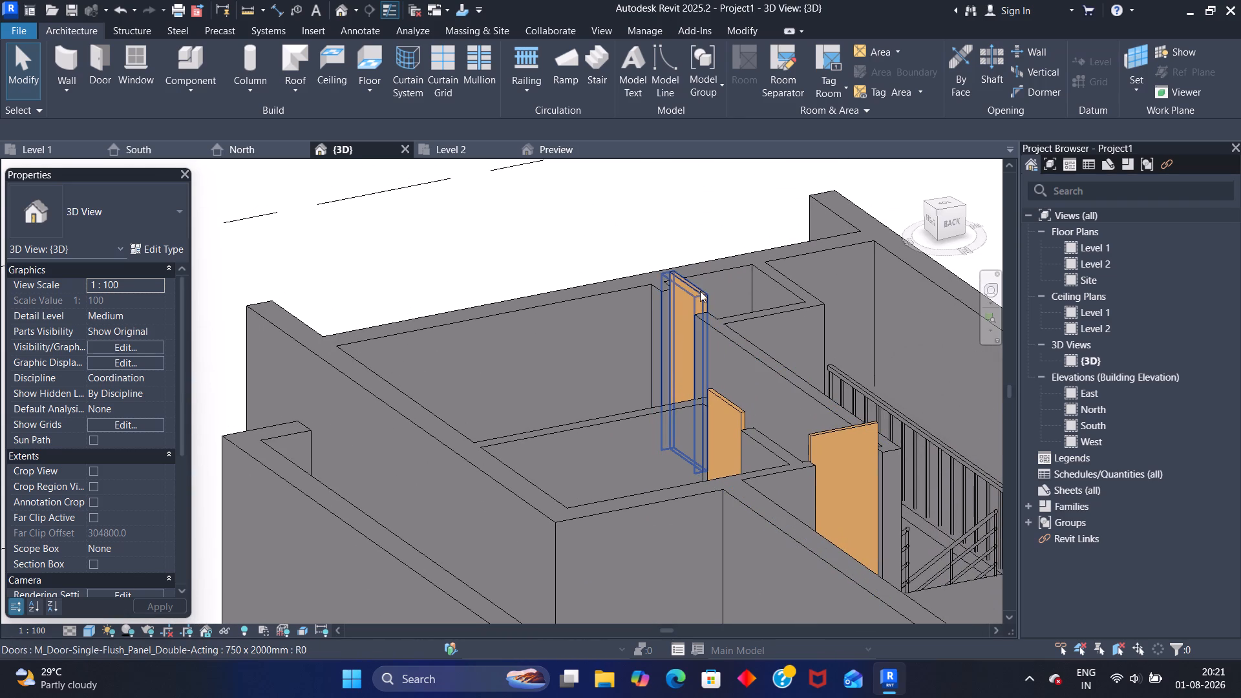
left_click(690, 295)
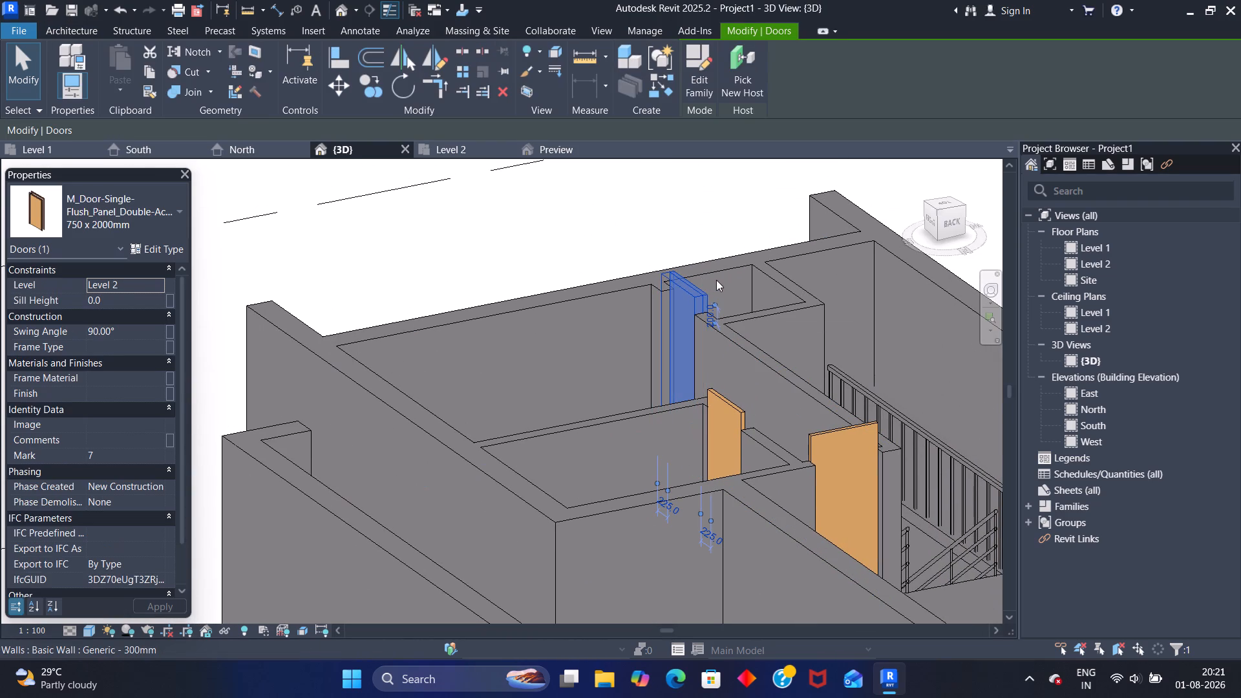
key("Escape")
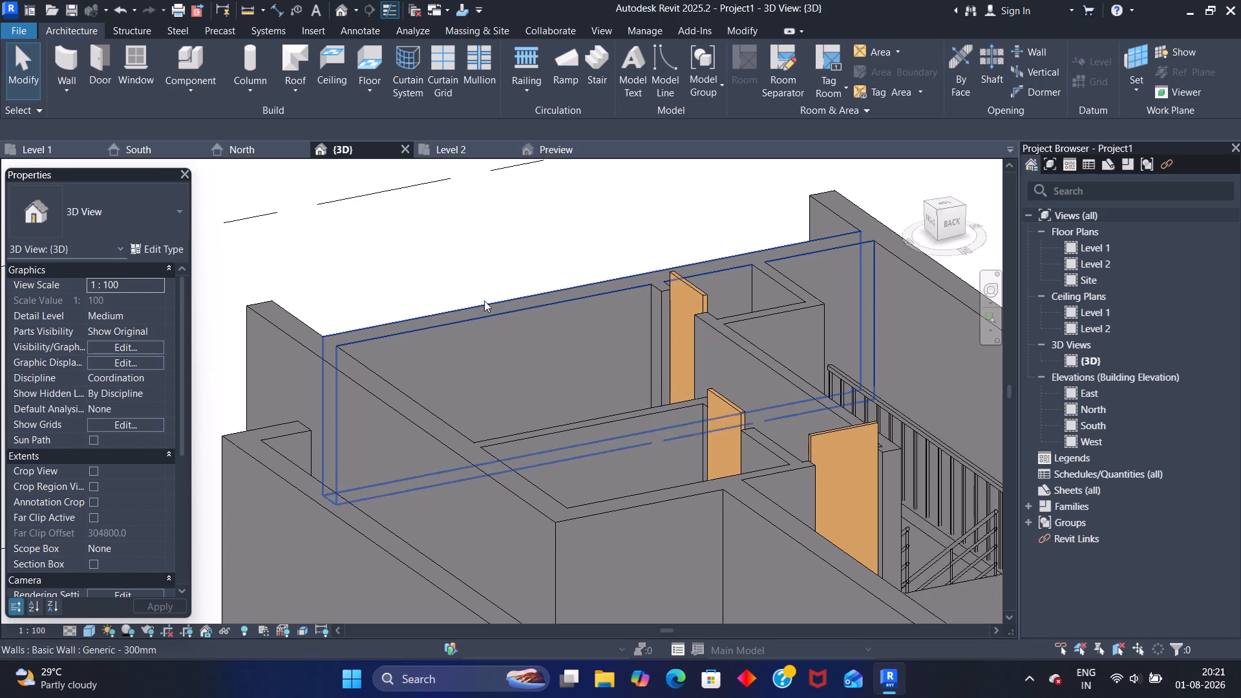
In the Level 2 plan, place a 750 x 2000mm double-acting single door in the west wall of the small north-east corner room.
left_click(458, 151)
left_click(107, 65)
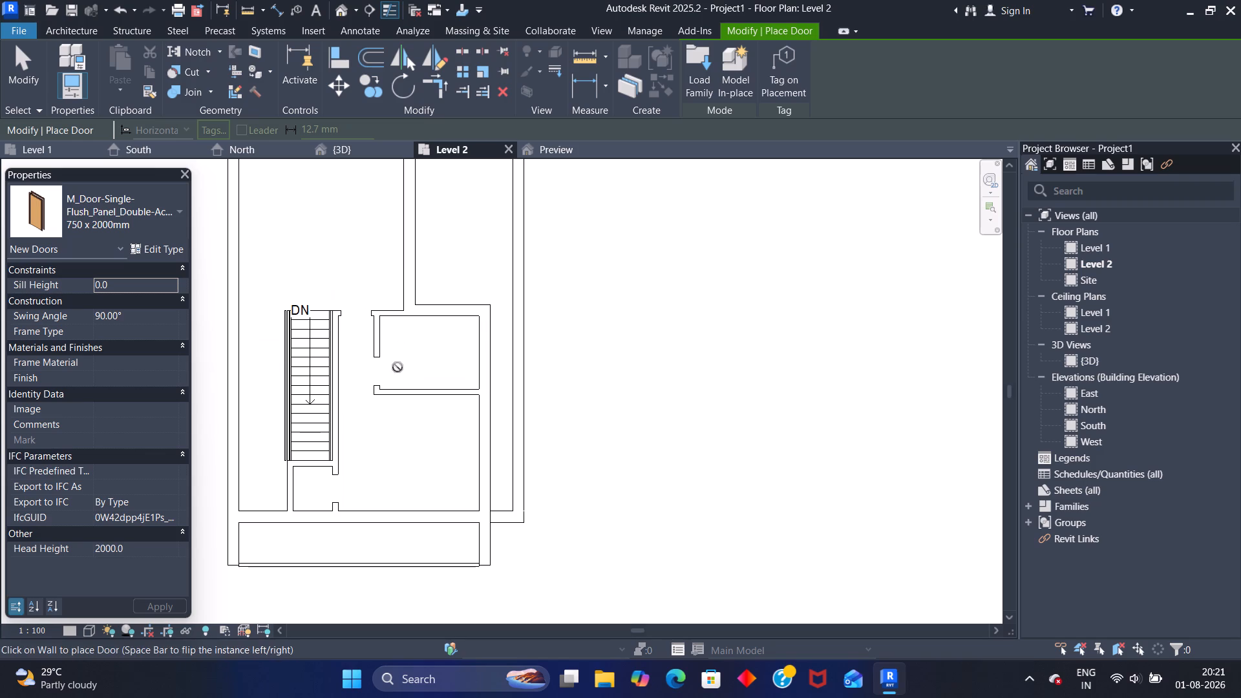
middle_click_drag(339, 242, 324, 483)
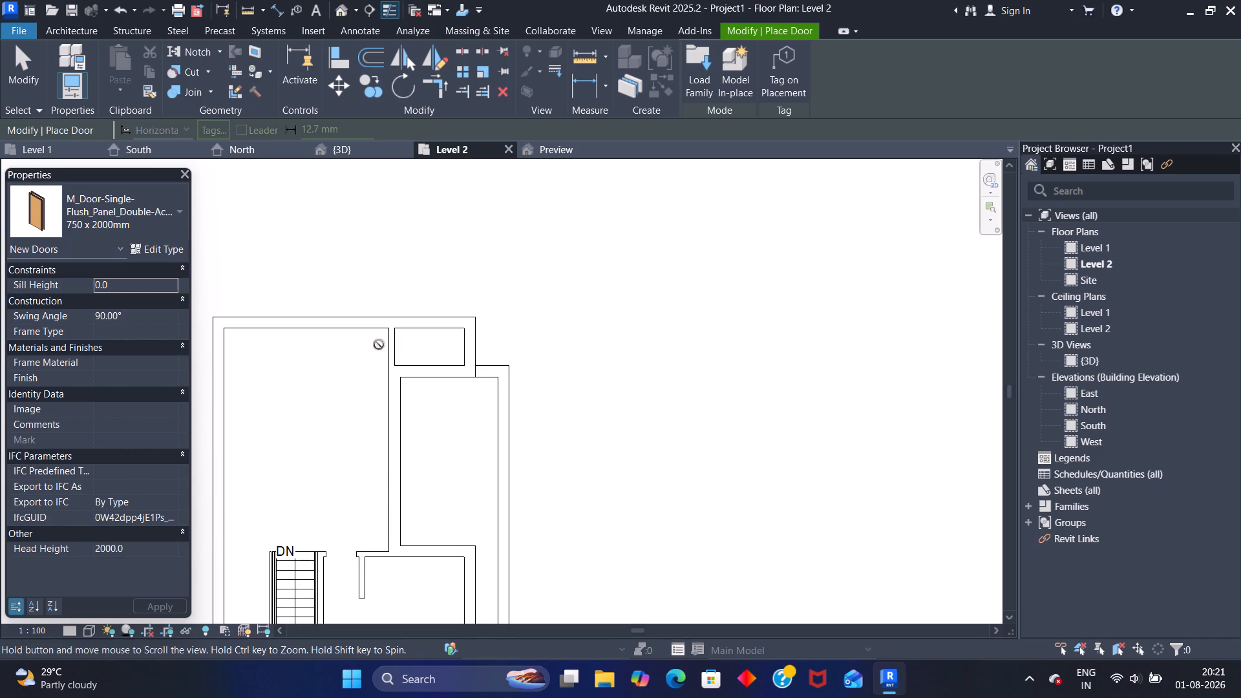
left_click(389, 344)
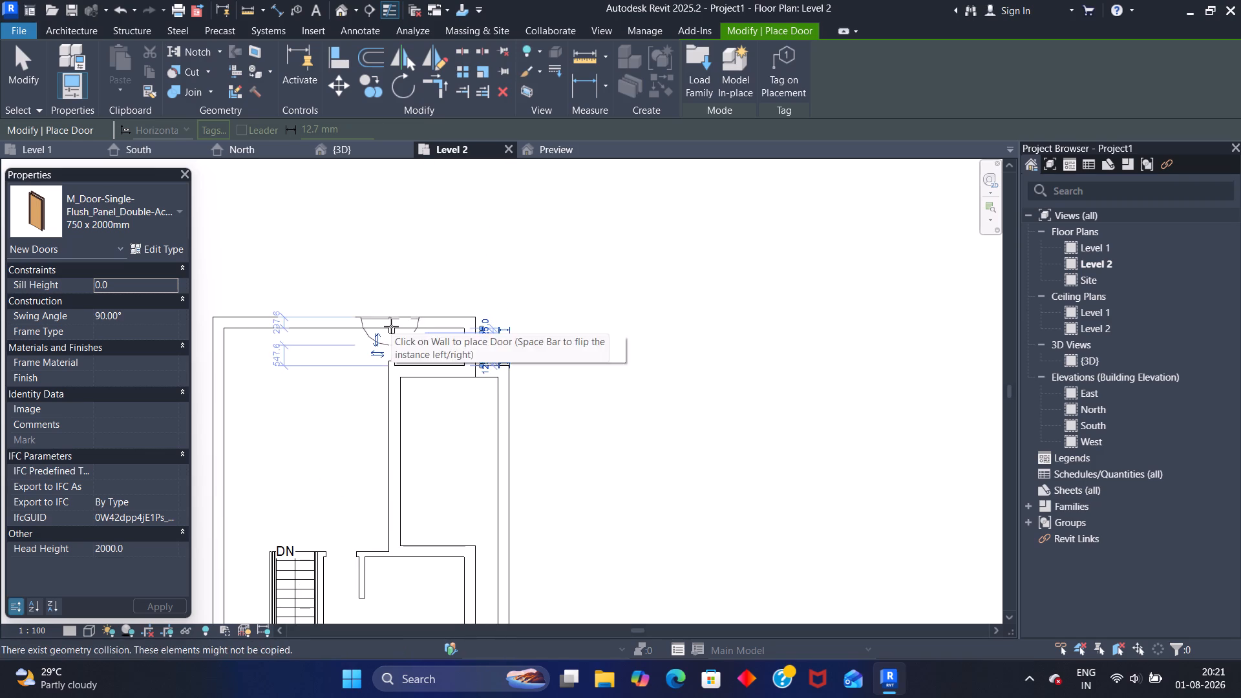
key("Escape")
key("Escape")
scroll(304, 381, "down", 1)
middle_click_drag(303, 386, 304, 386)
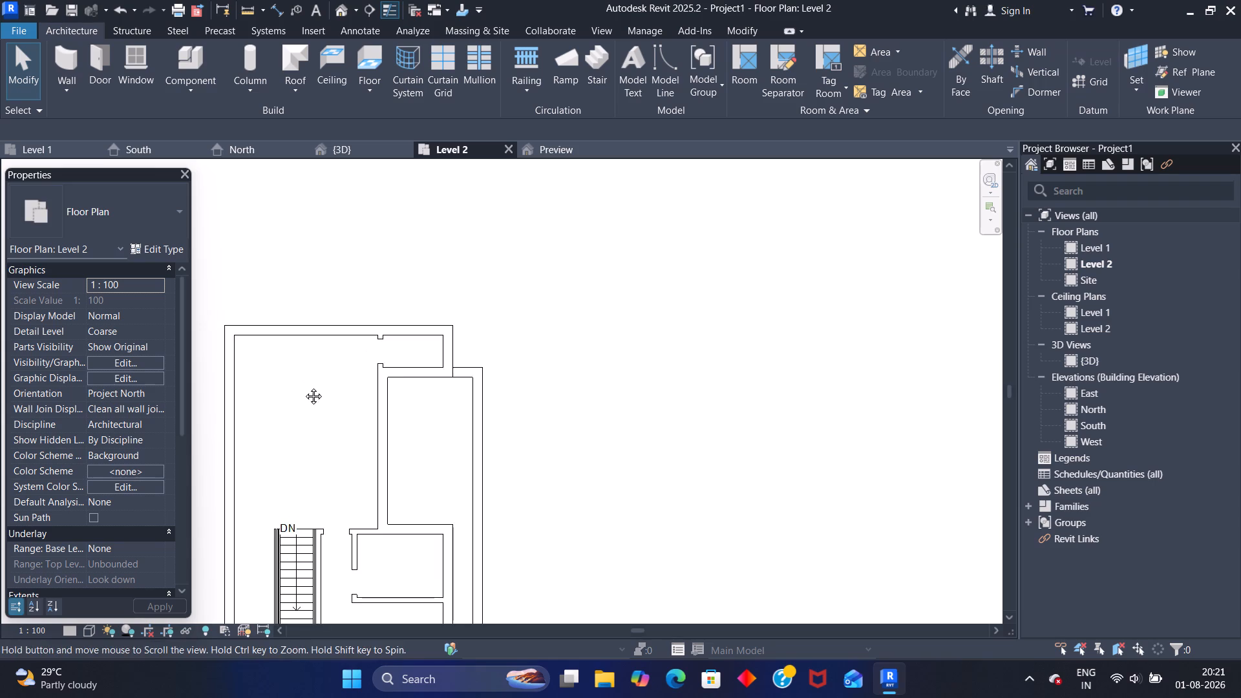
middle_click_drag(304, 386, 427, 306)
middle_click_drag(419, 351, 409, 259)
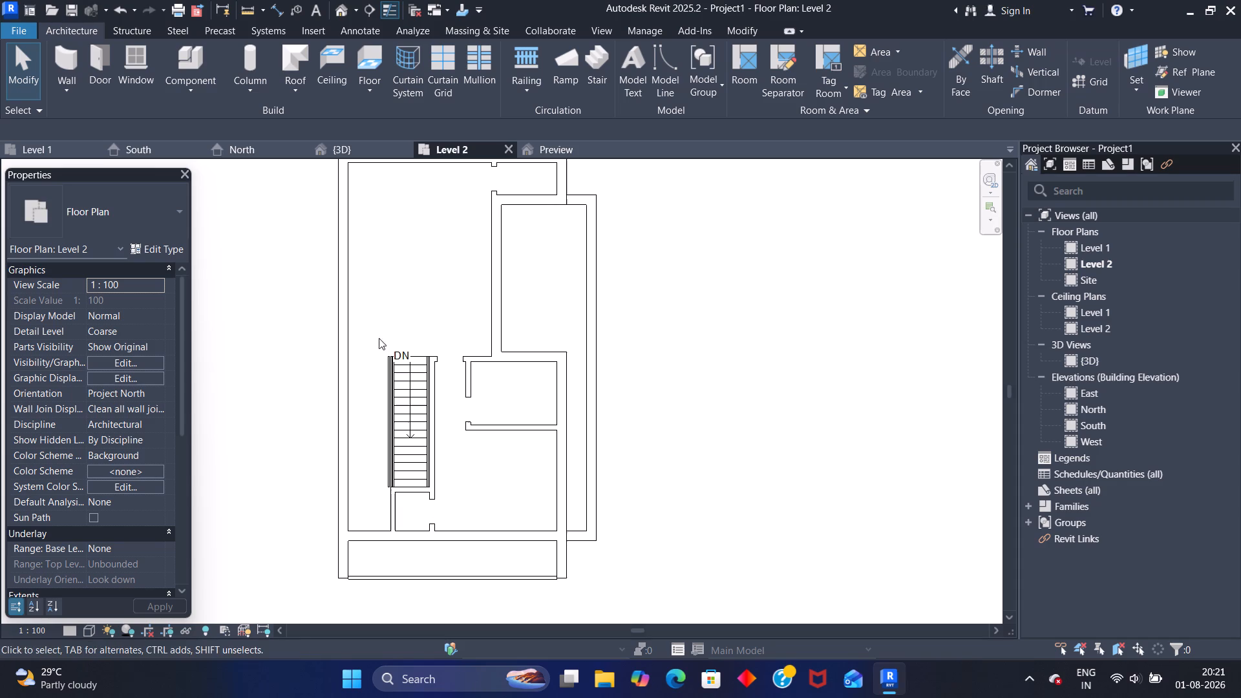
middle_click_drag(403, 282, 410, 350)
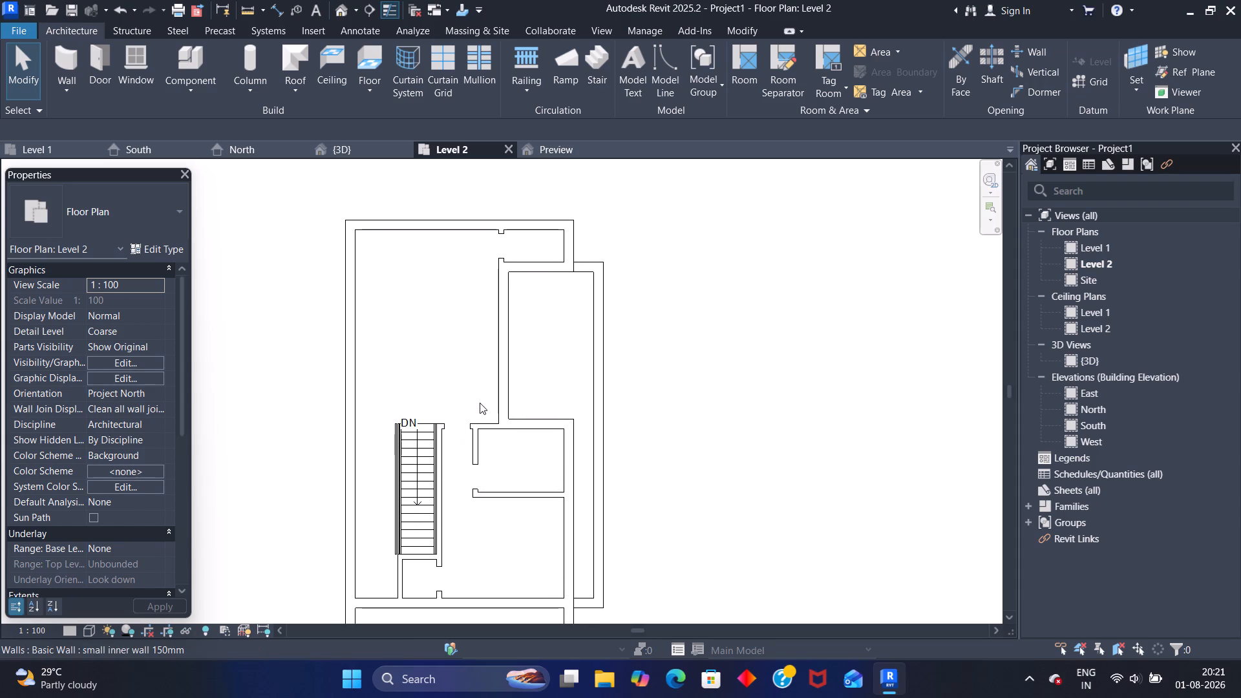
Minimize Revit and open the Fuji application from the desktop.
left_click(1183, 10)
double_click(39, 343)
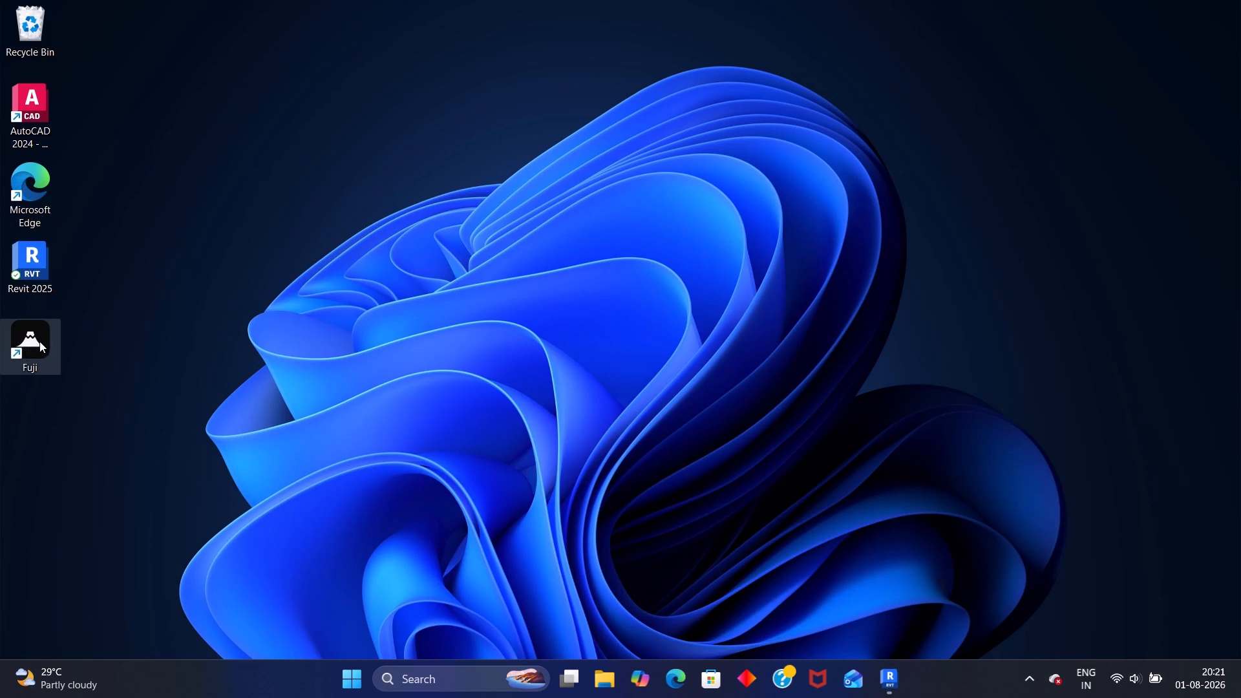
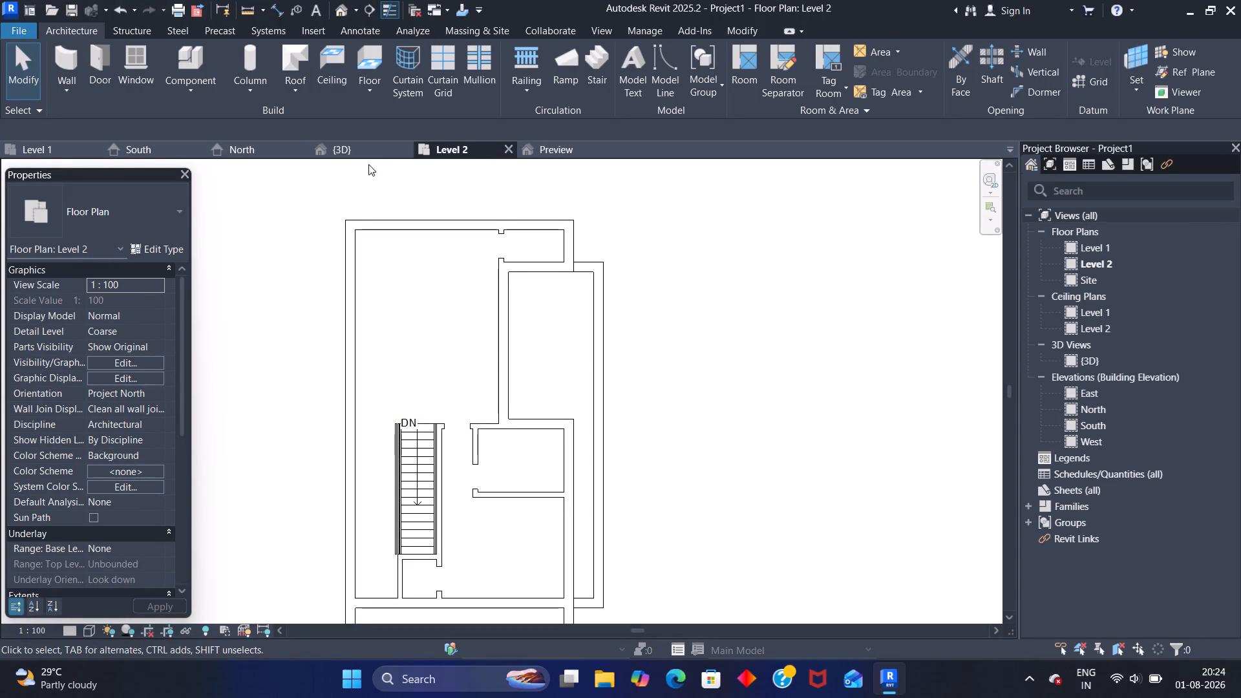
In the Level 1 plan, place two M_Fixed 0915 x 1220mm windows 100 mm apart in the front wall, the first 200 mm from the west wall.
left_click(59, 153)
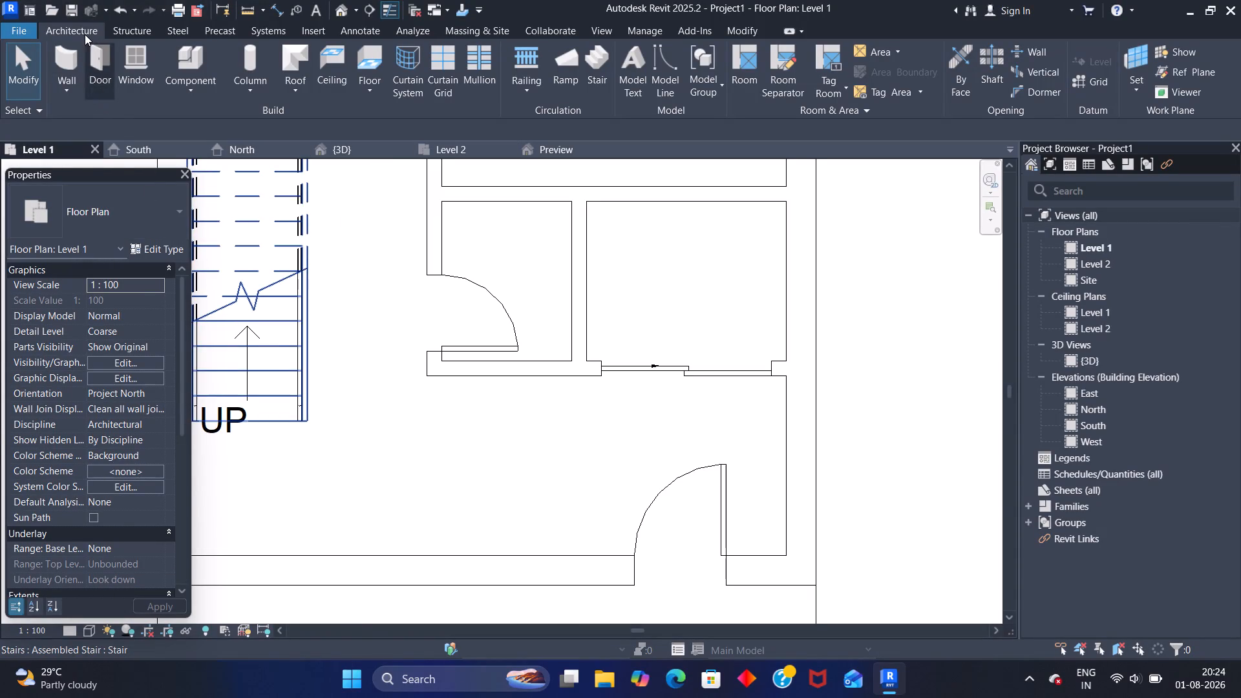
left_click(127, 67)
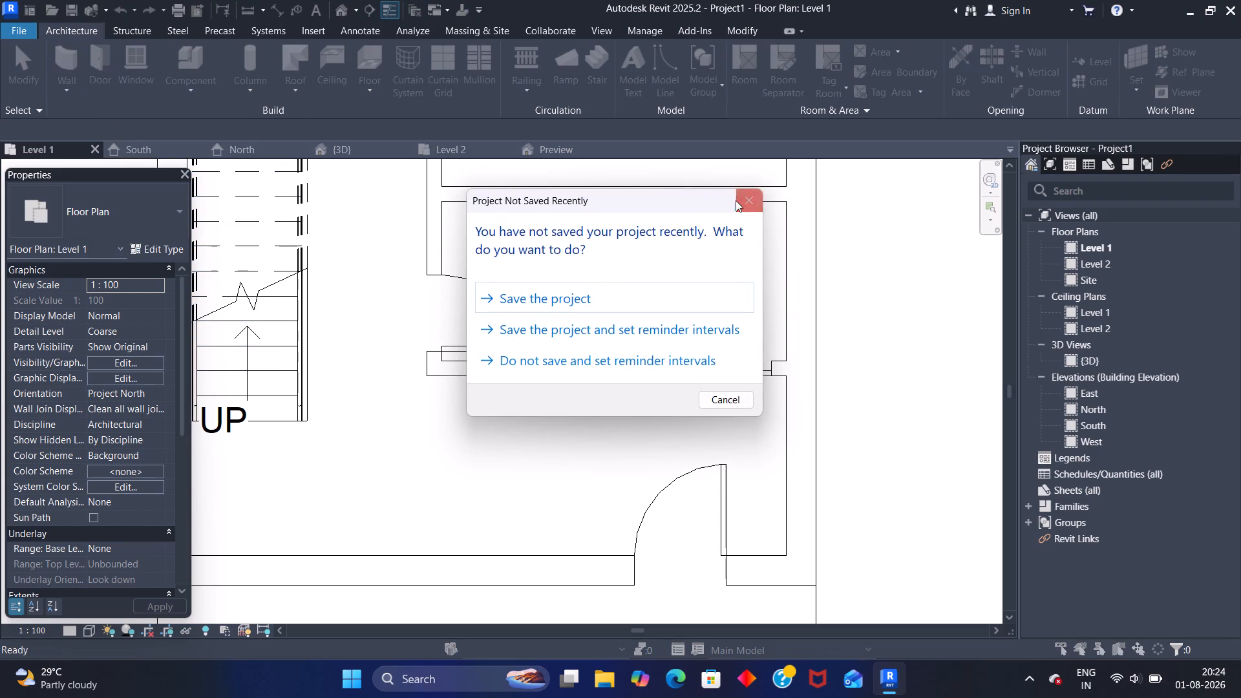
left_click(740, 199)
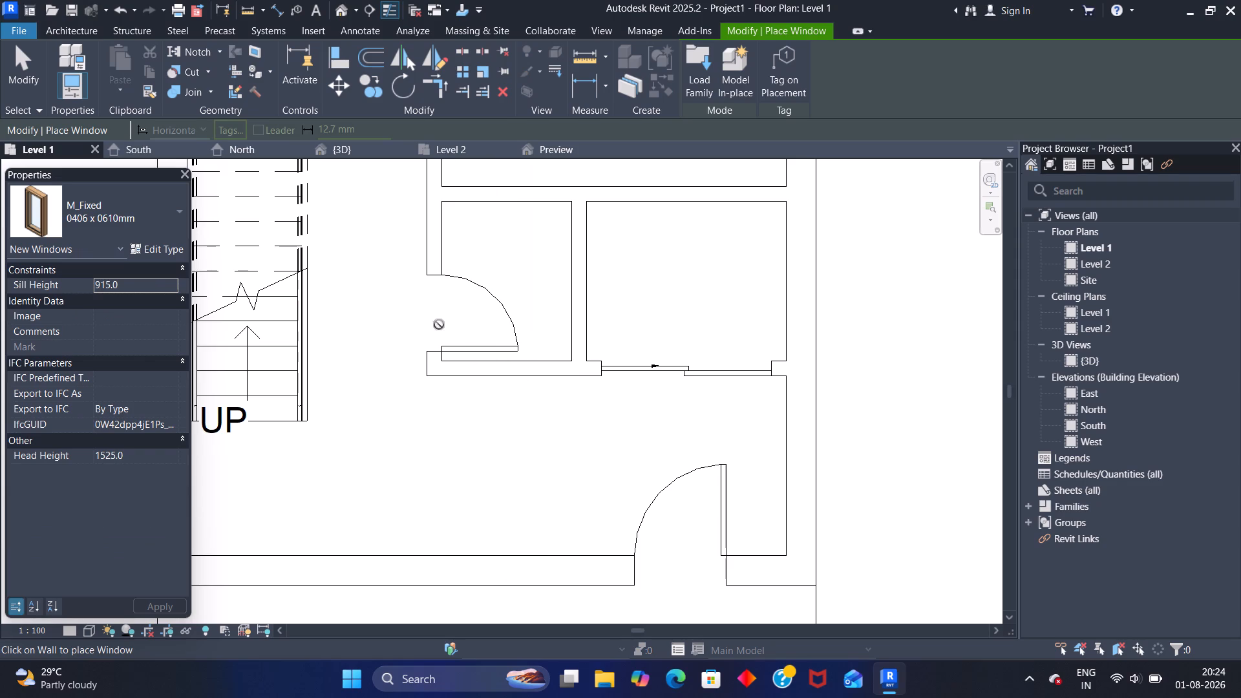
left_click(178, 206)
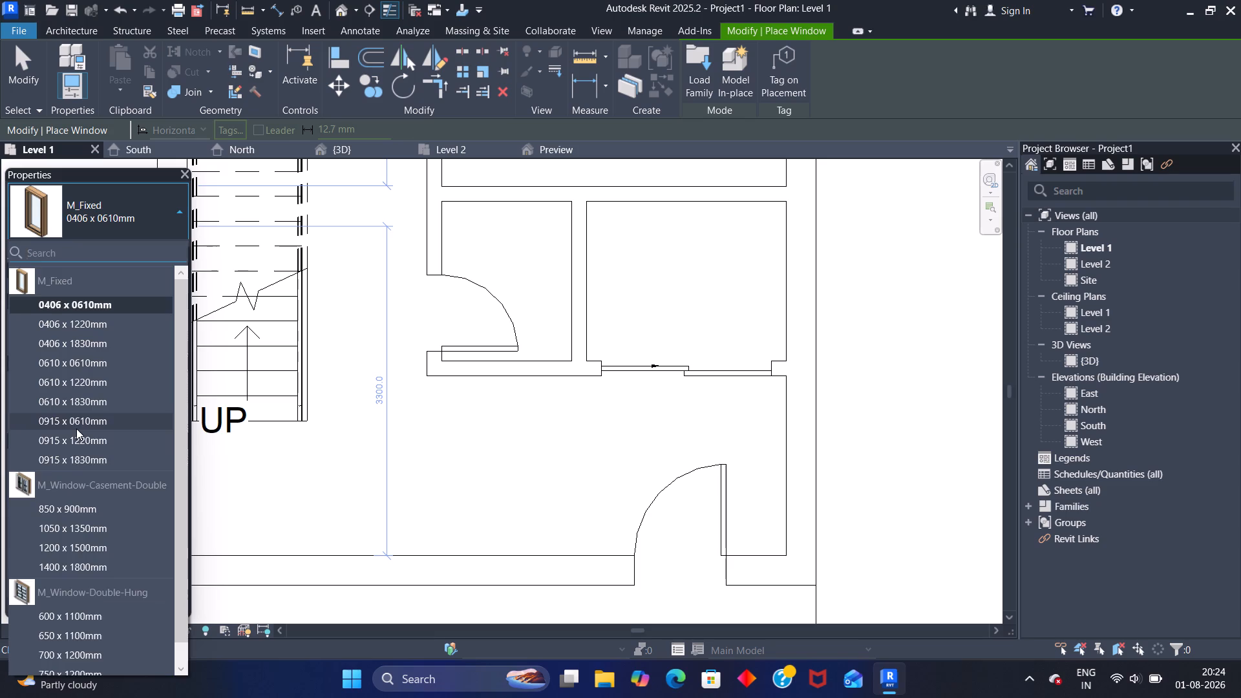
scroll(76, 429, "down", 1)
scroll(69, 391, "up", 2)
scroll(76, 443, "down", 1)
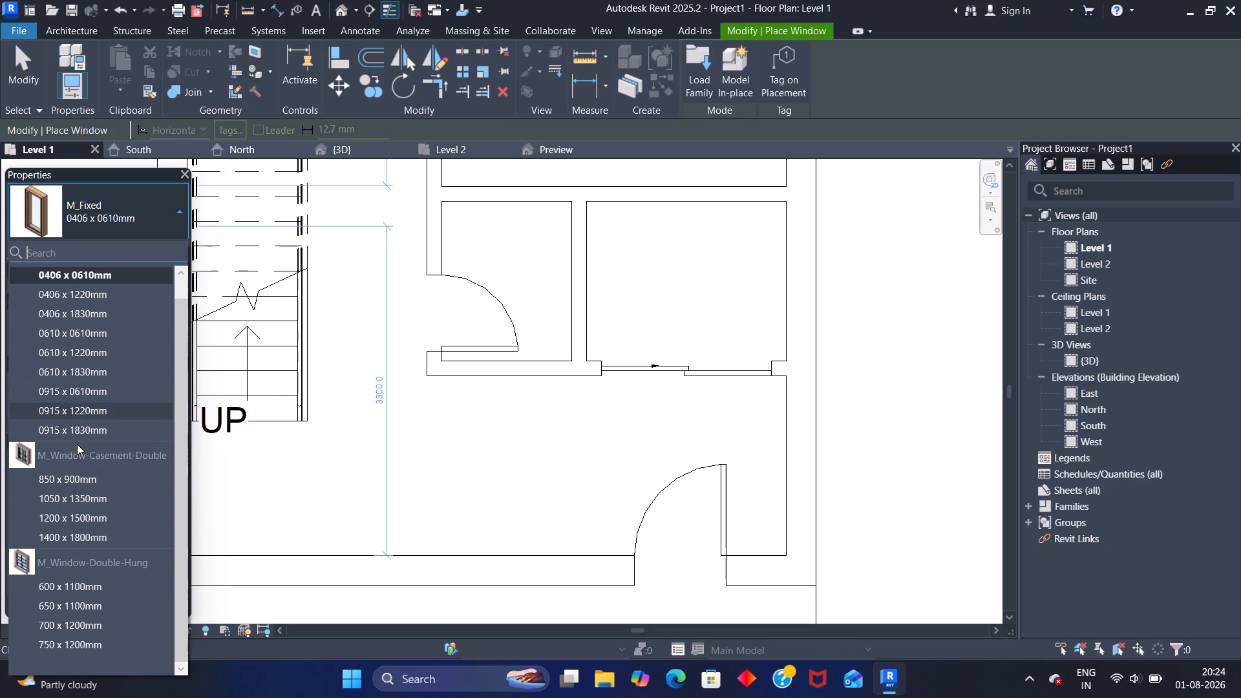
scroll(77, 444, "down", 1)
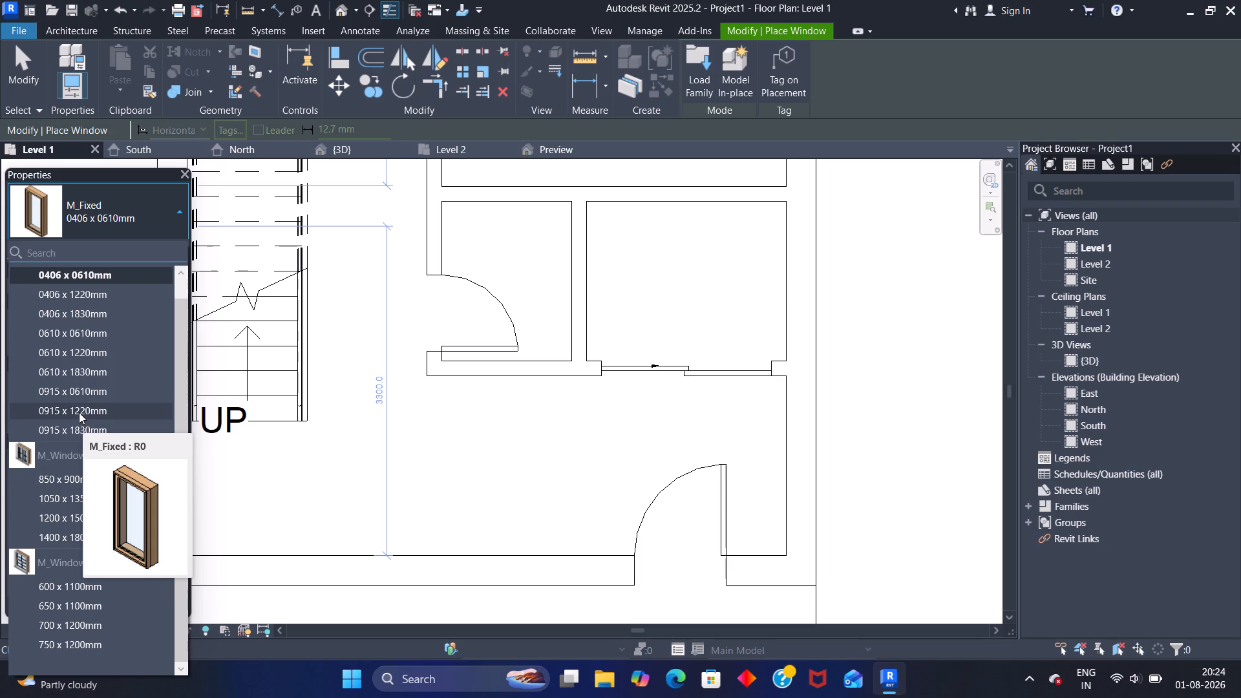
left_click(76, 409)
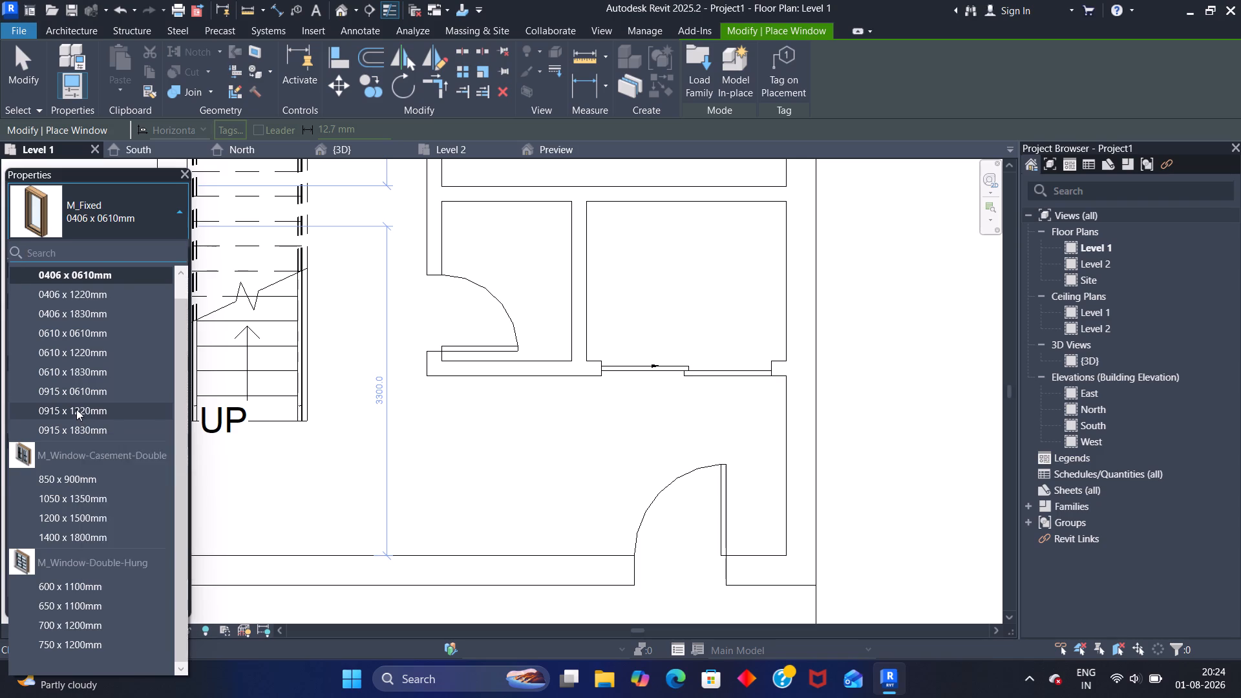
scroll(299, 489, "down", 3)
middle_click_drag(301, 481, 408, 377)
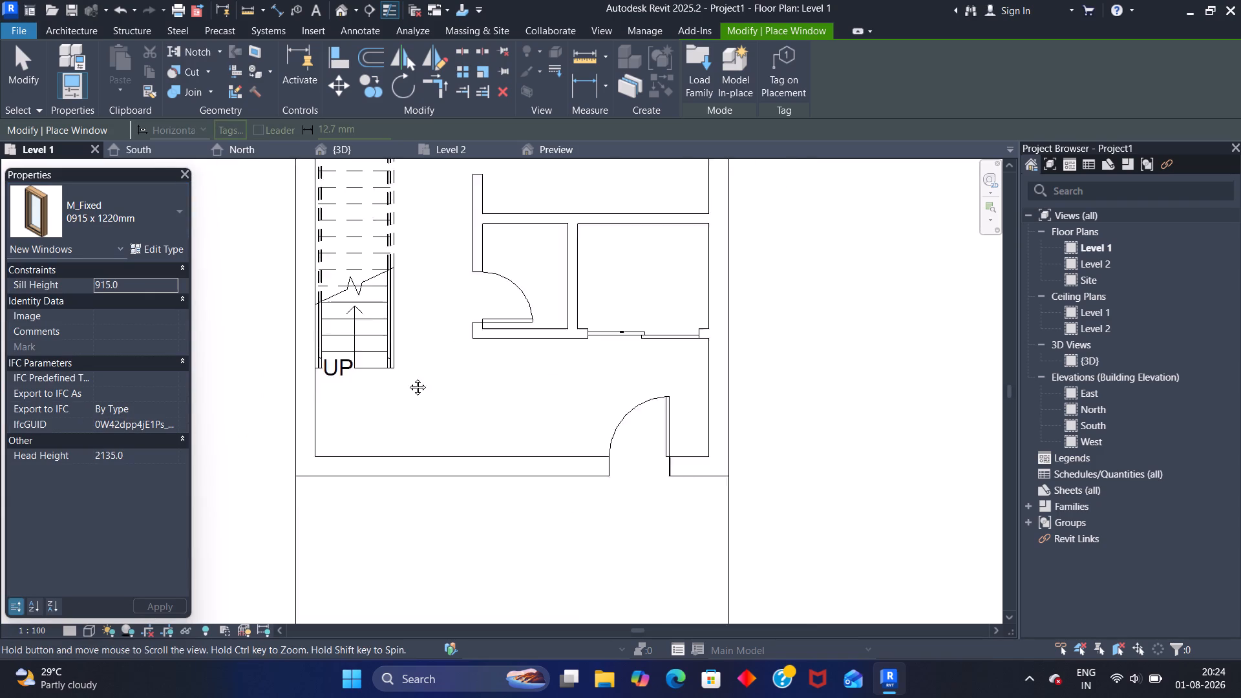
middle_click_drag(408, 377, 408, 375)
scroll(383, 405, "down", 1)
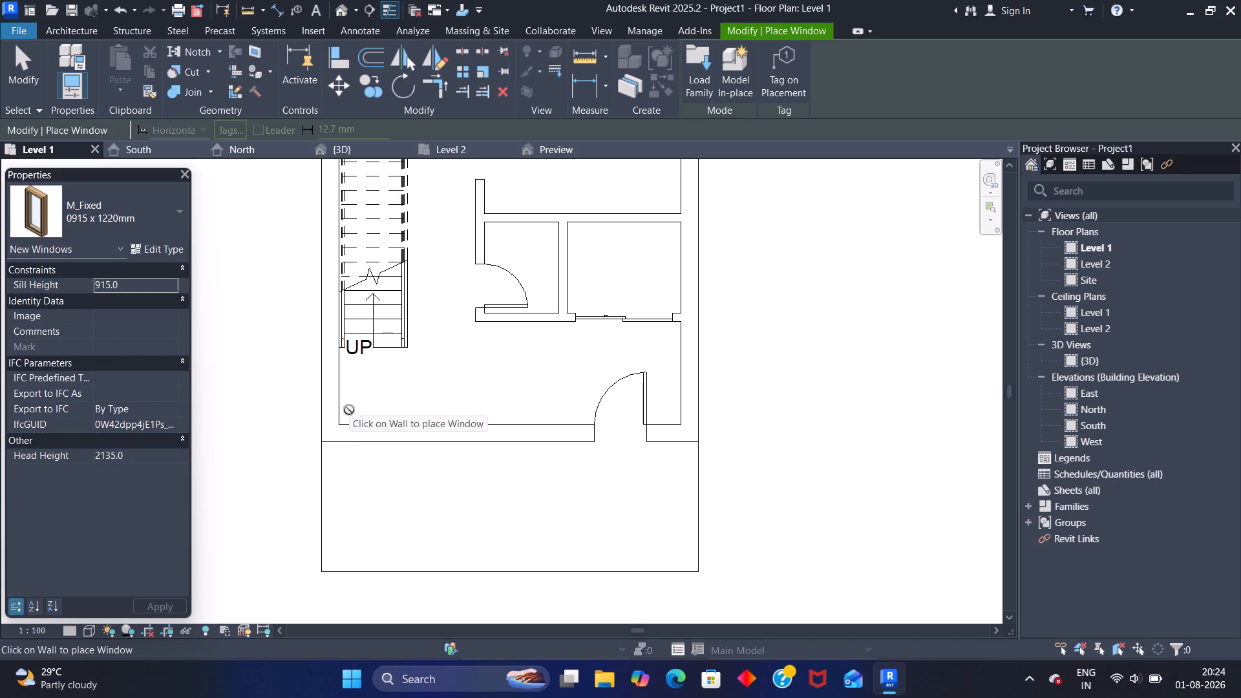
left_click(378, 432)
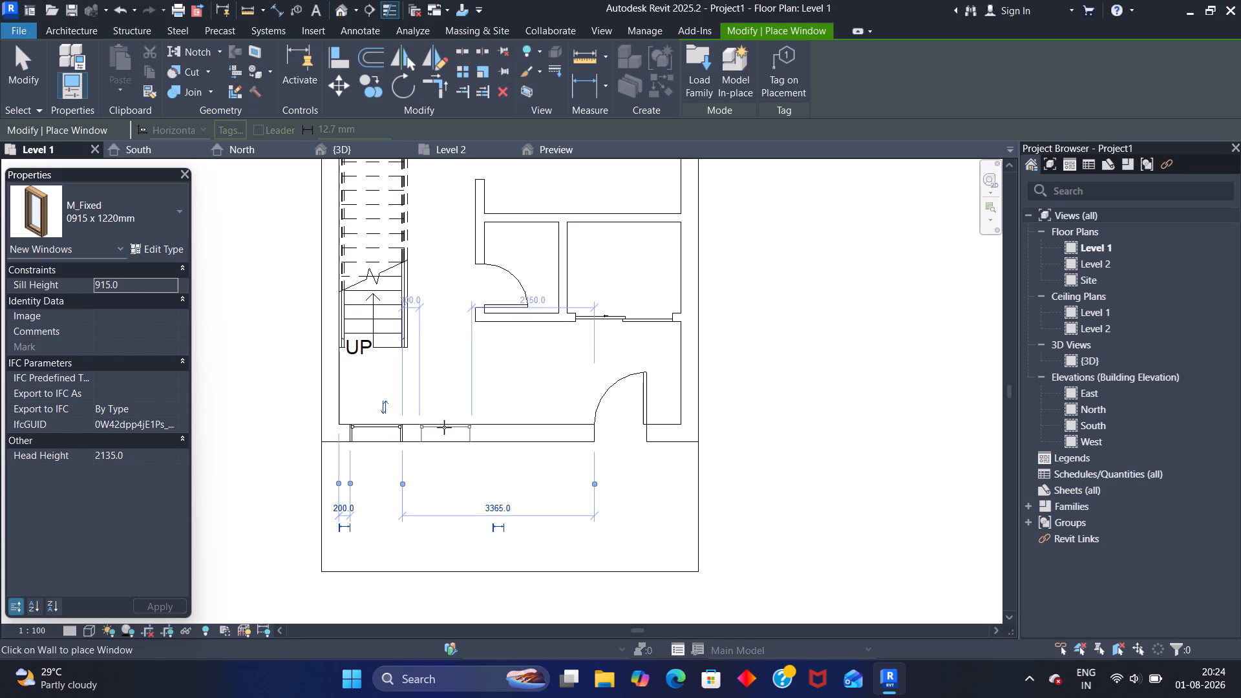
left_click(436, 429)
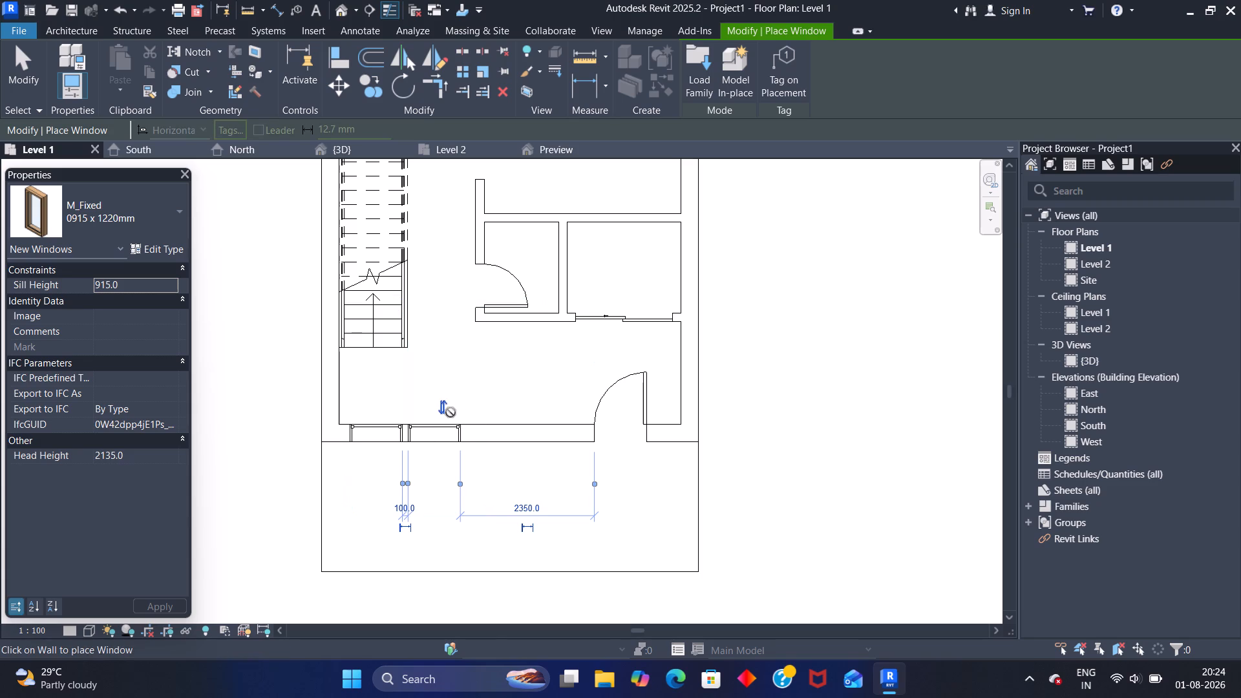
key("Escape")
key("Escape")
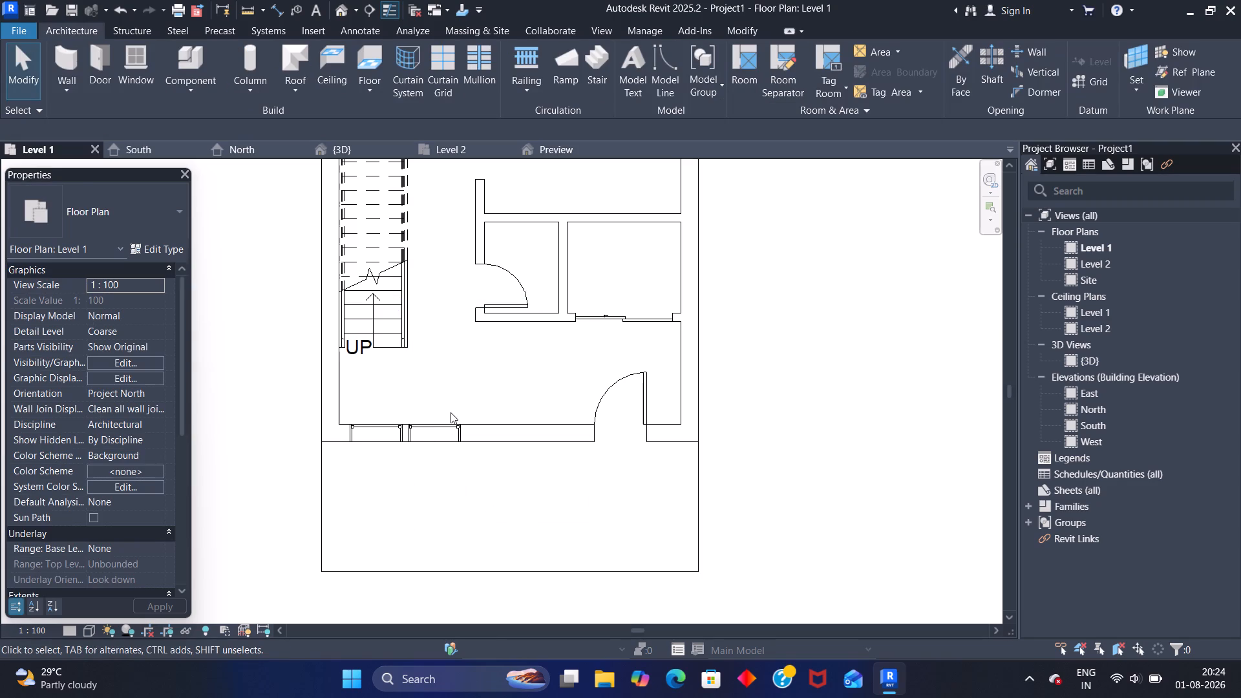
Examine the two fixed windows in the front wall from outside and close up in the 3D view.
scroll(468, 385, "down", 1)
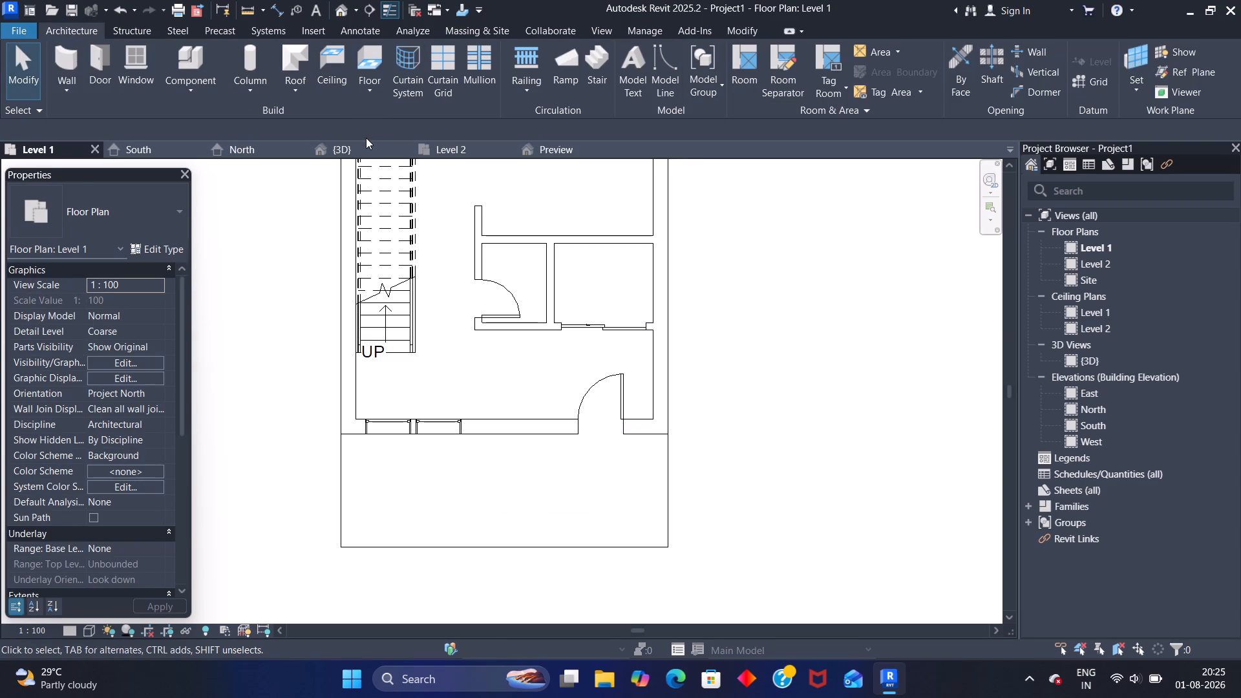
left_click(366, 141)
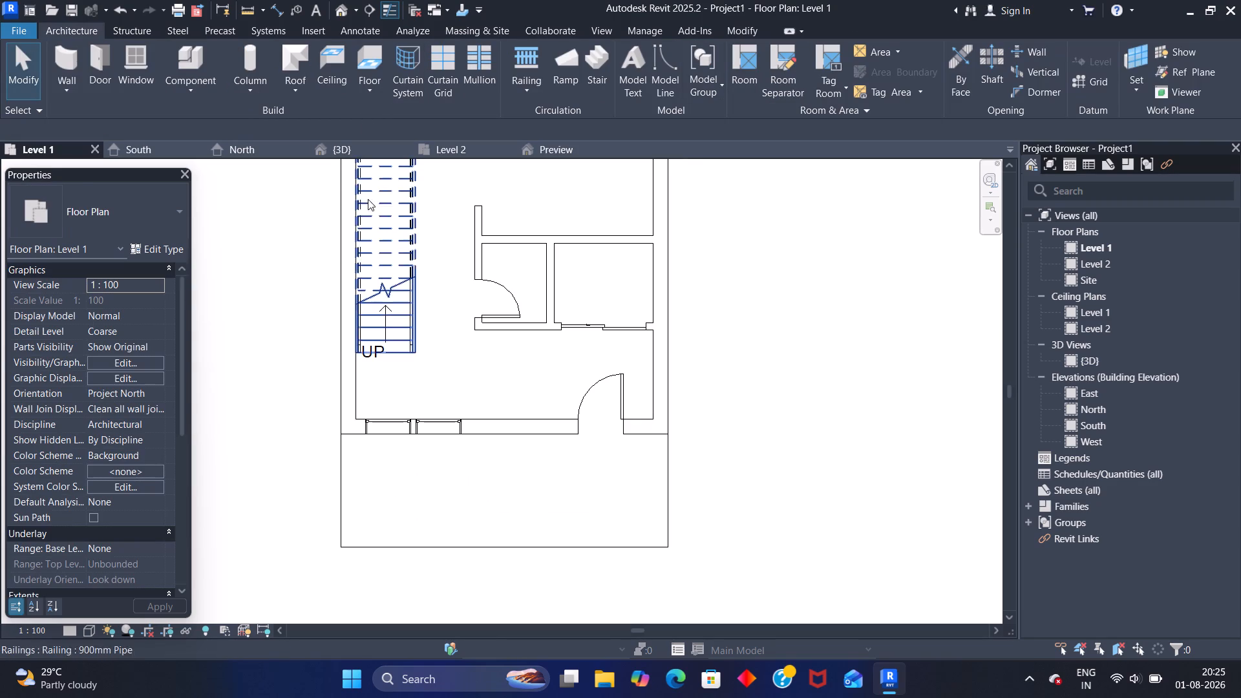
left_click(359, 147)
scroll(486, 322, "down", 1)
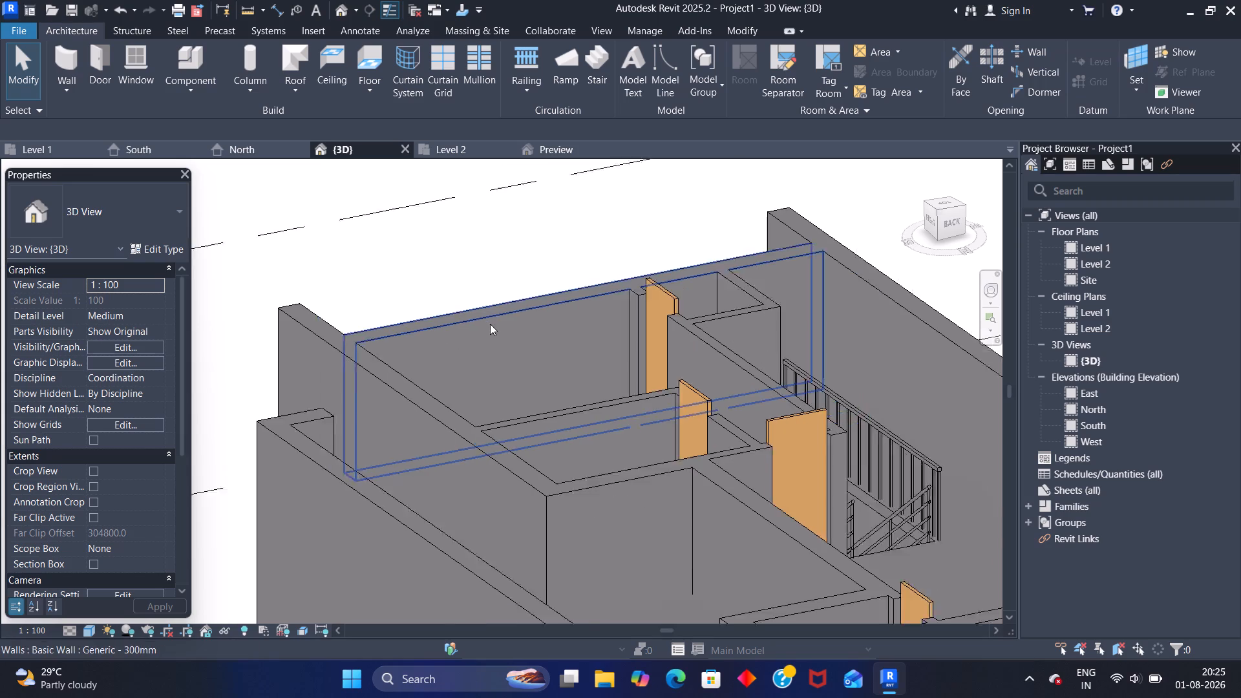
scroll(490, 324, "down", 8)
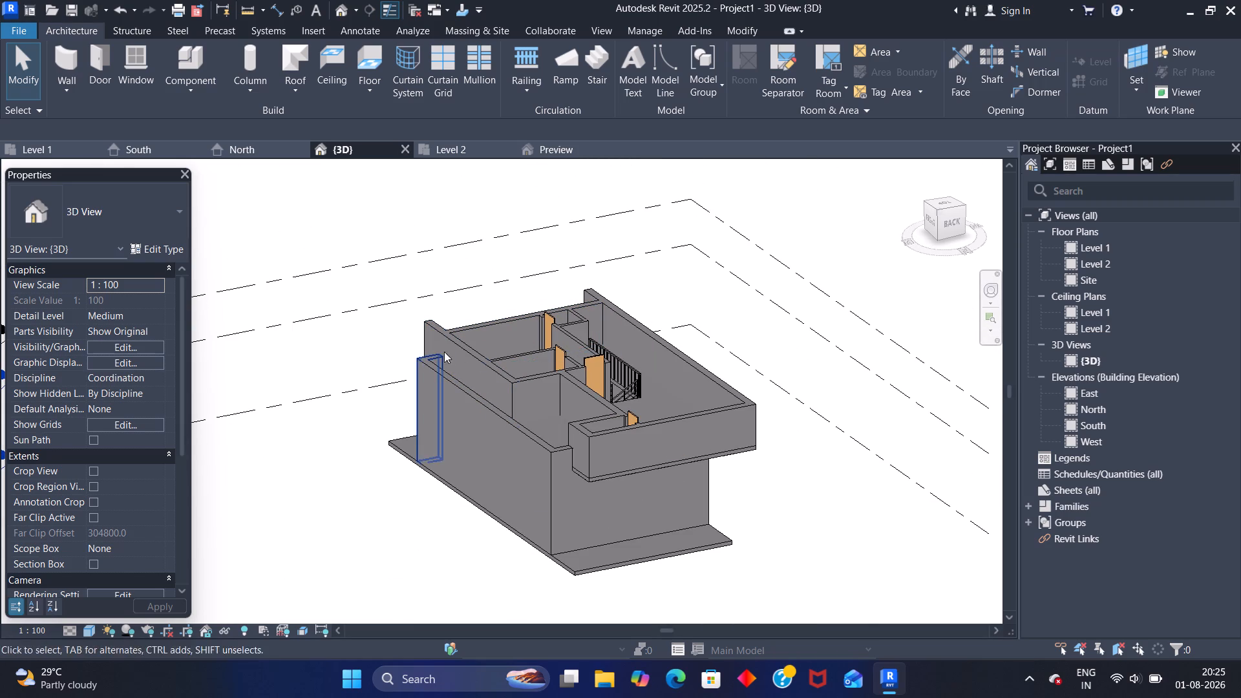
middle_click_drag(359, 397, 696, 374, "shift")
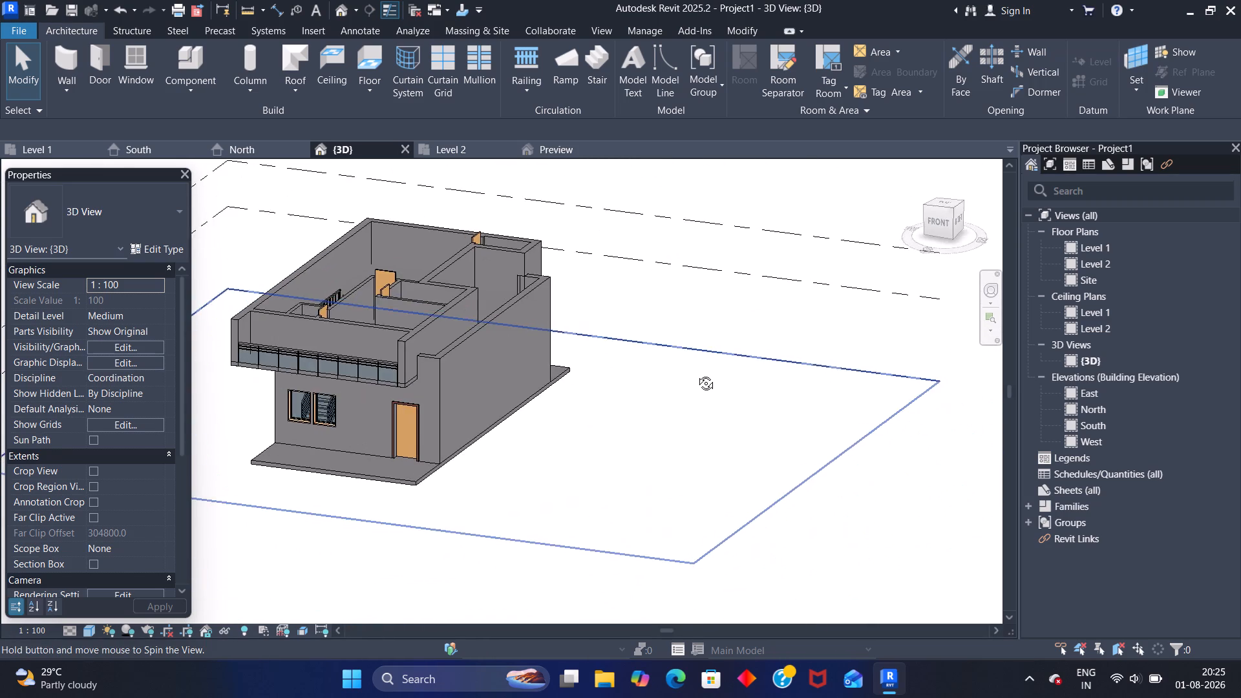
middle_click_drag(696, 374, 668, 377, "shift")
middle_click_drag(505, 458, 630, 433)
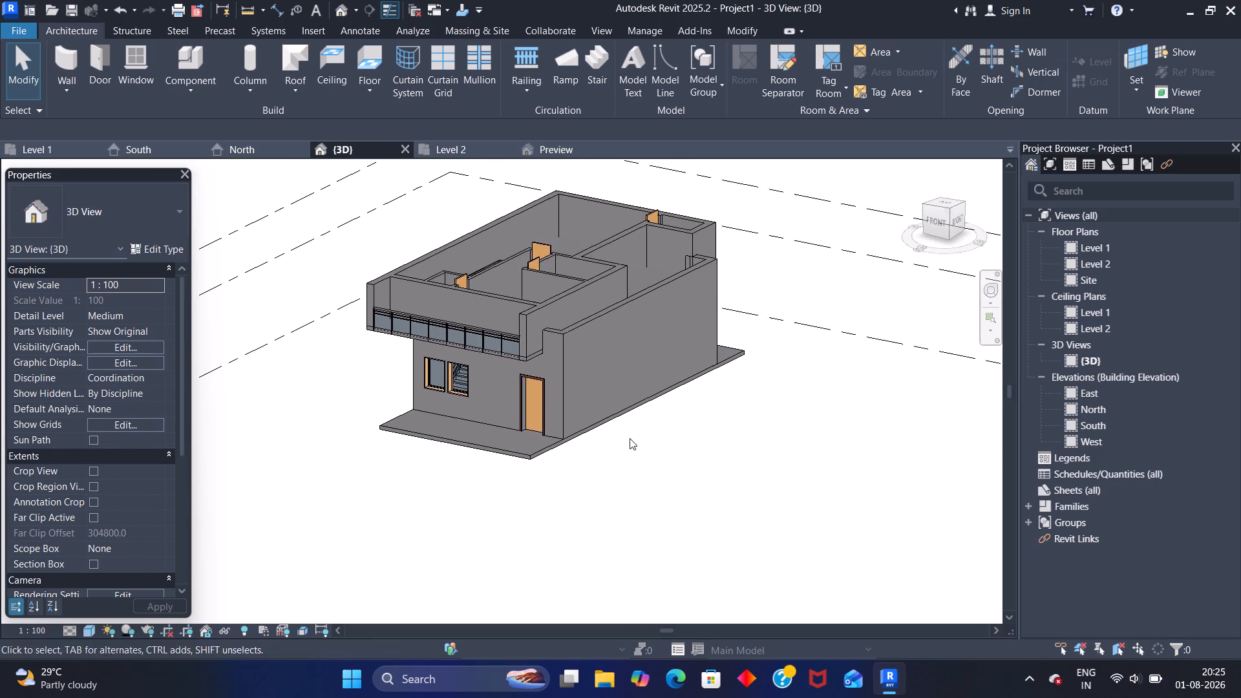
middle_click_drag(589, 443, 684, 433, "shift")
scroll(381, 394, "up", 6)
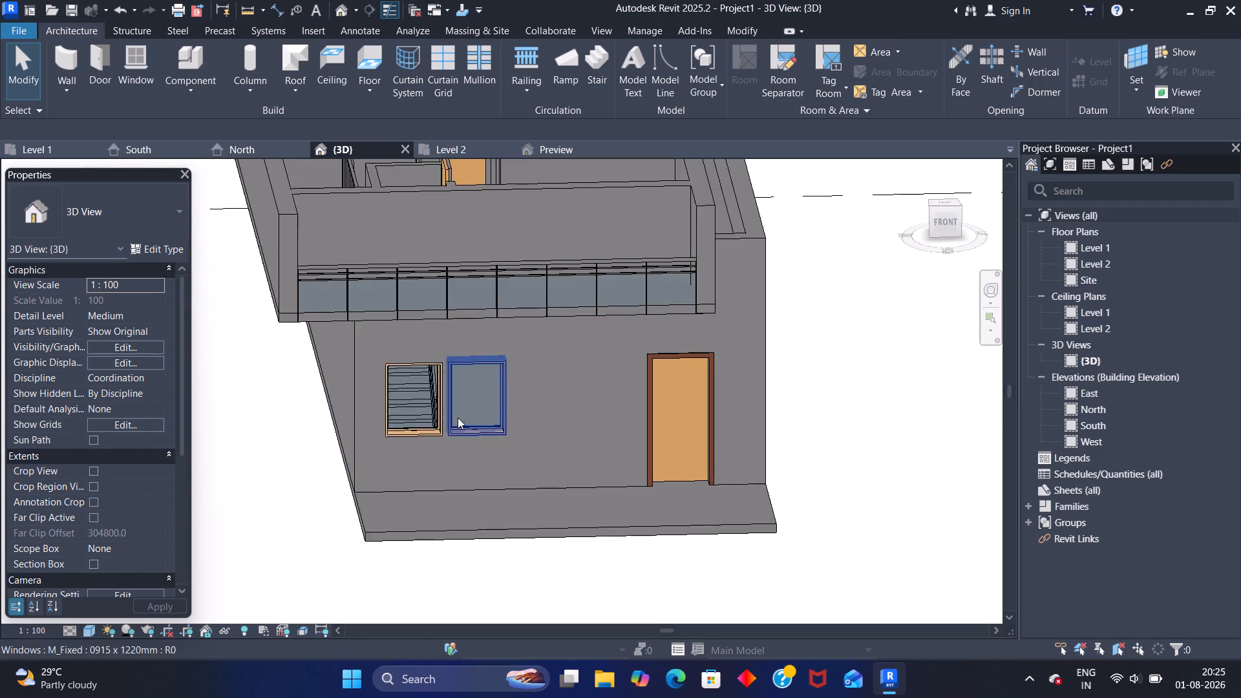
scroll(458, 418, "up", 3)
scroll(502, 379, "up", 5)
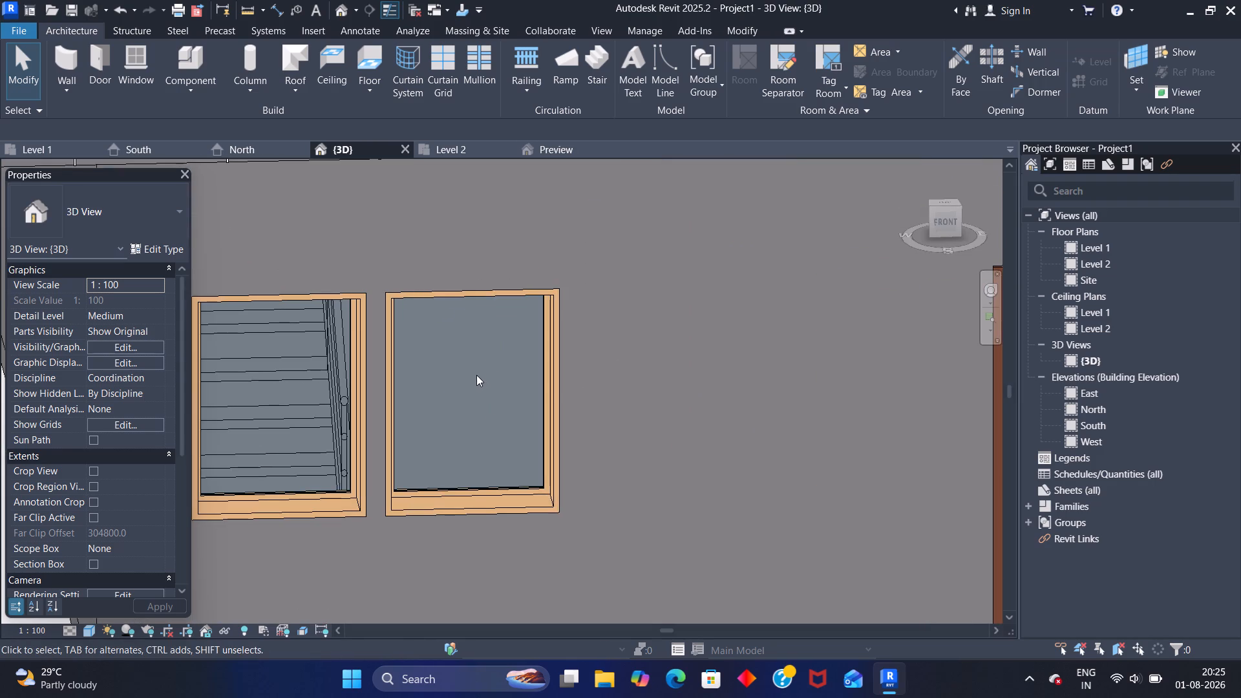
Select the fixed window nearer the entrance door and look through the window types available for it.
left_click(459, 293)
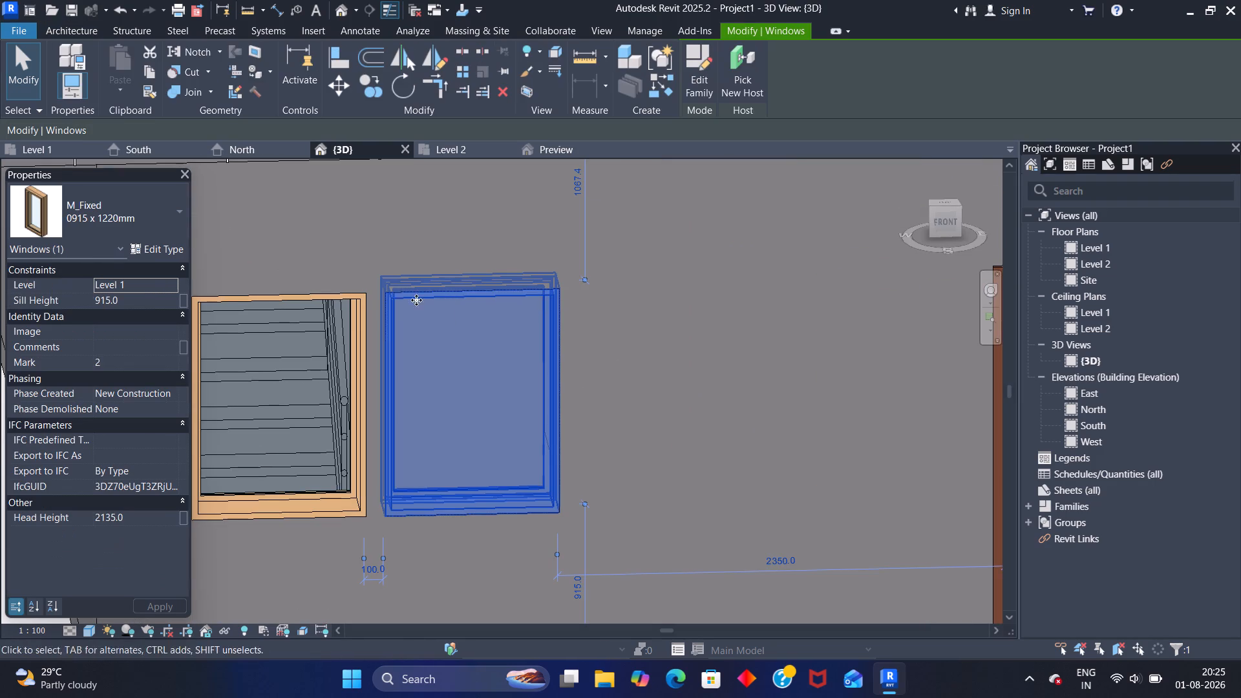
left_click(178, 209)
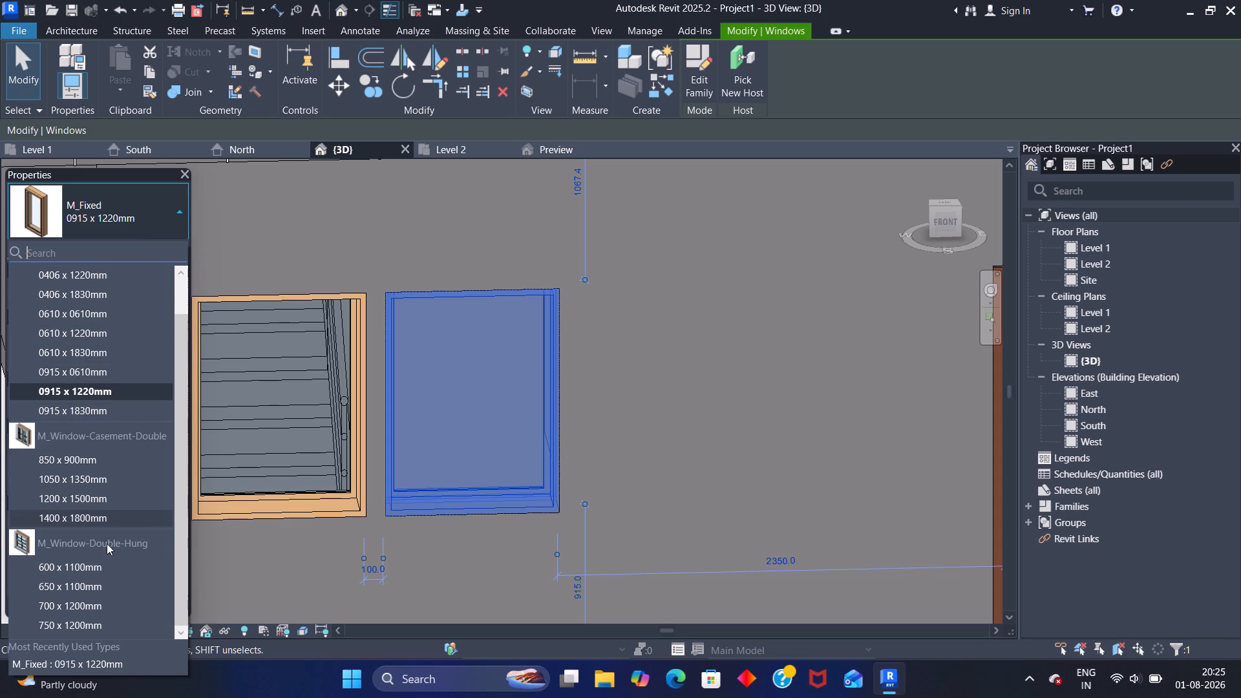
scroll(90, 571, "down", 2)
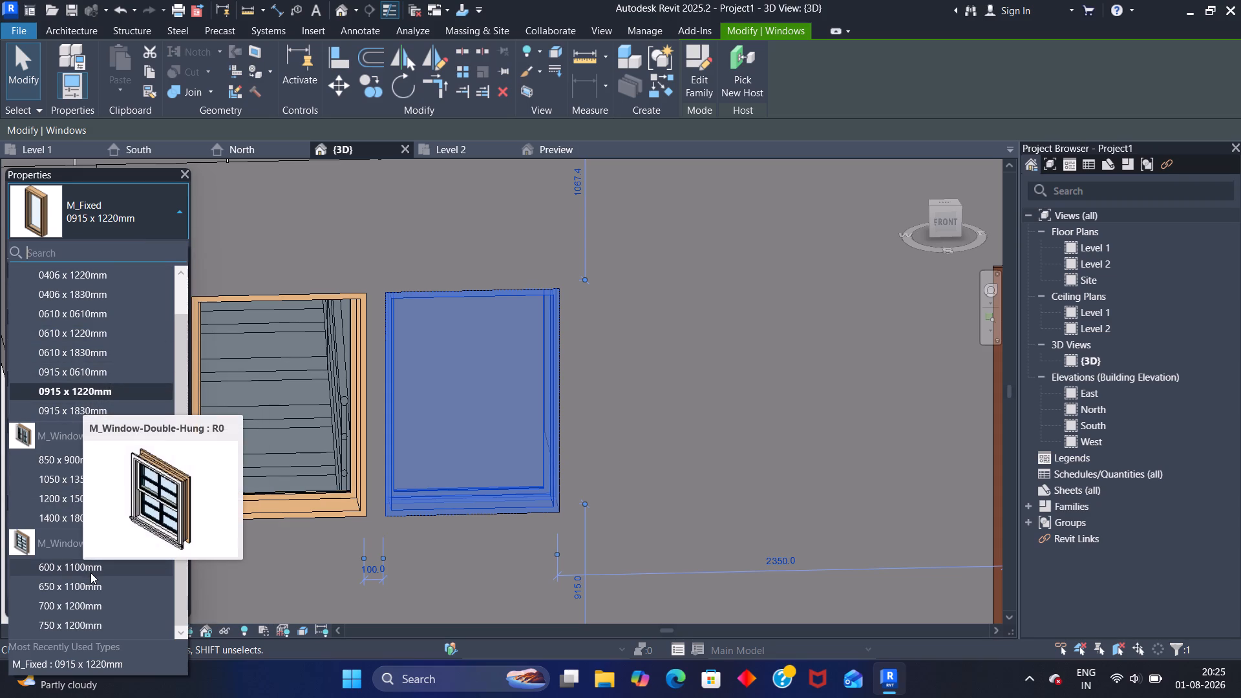
scroll(90, 573, "down", 3)
scroll(92, 560, "up", 1)
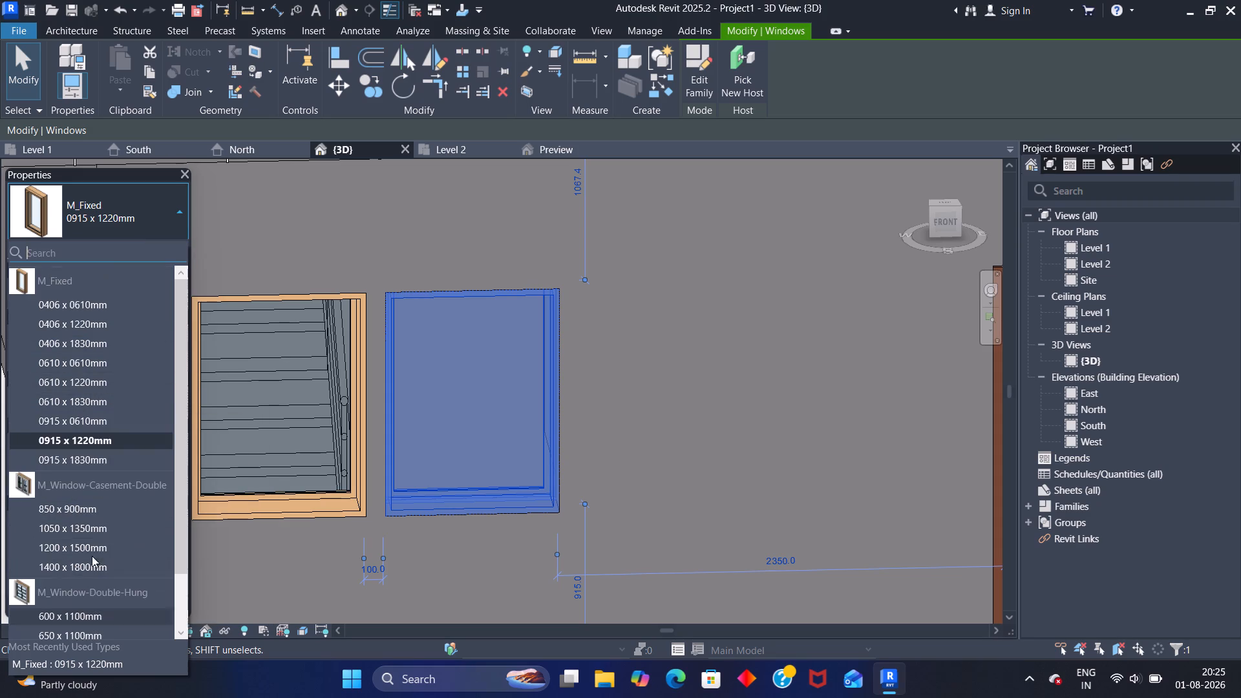
scroll(92, 556, "up", 2)
scroll(103, 503, "down", 1)
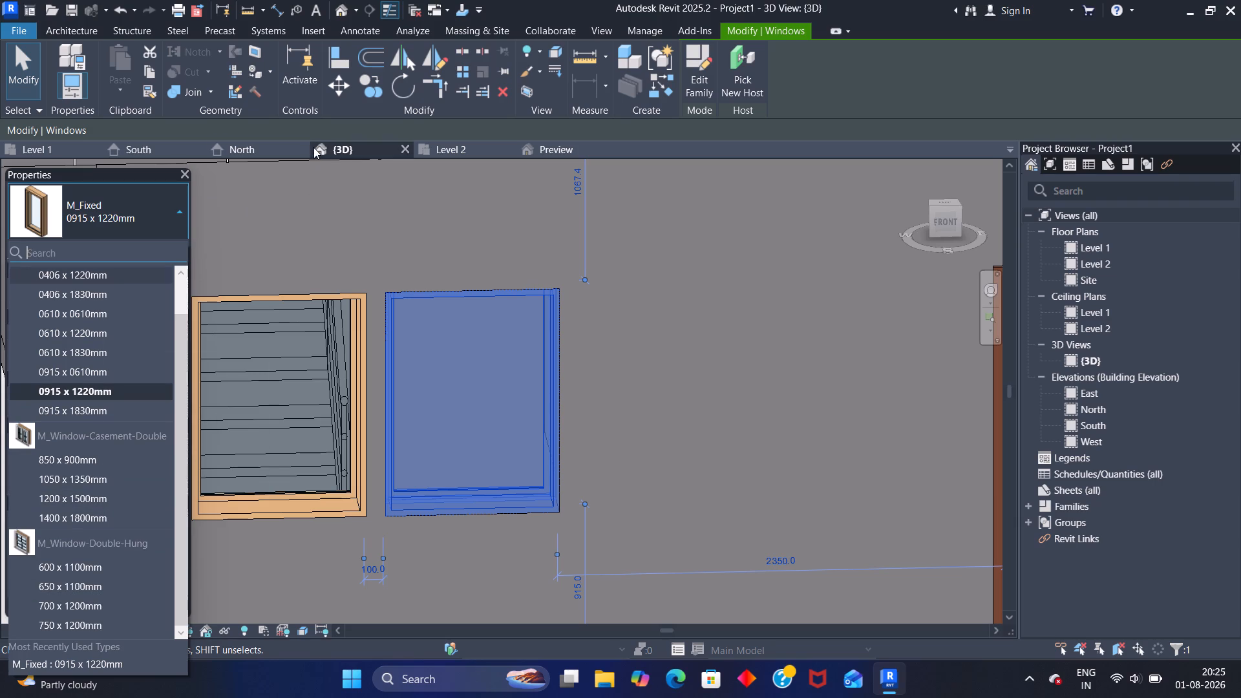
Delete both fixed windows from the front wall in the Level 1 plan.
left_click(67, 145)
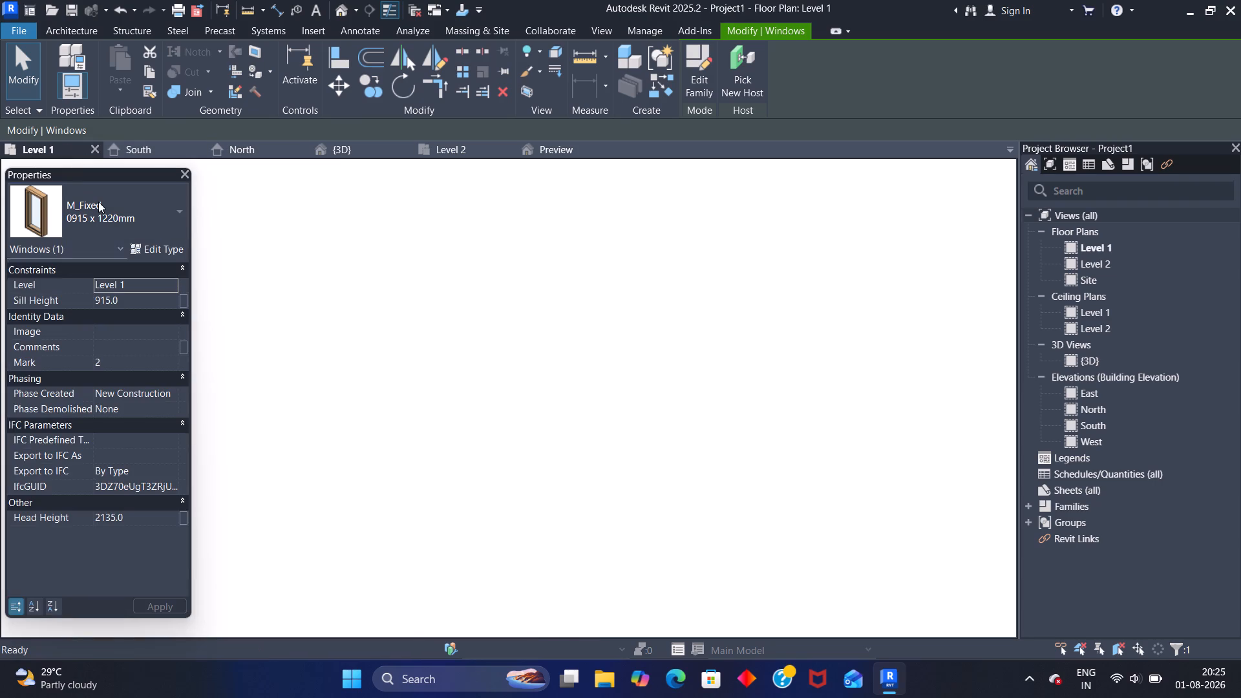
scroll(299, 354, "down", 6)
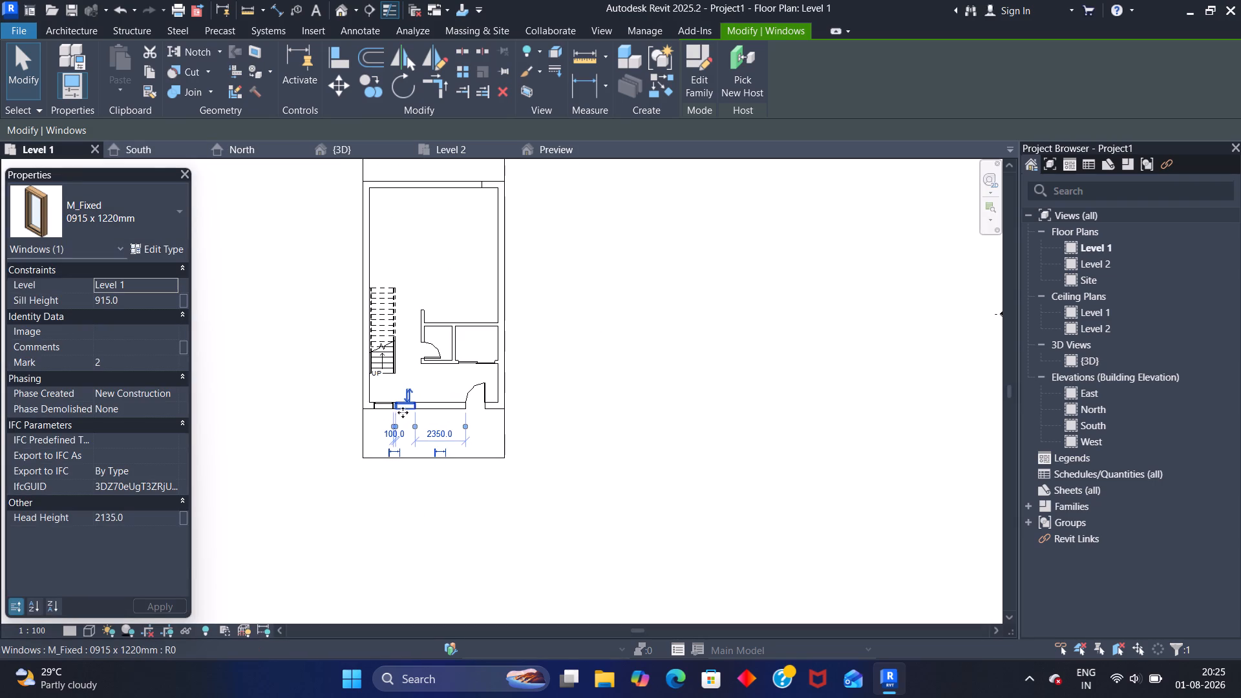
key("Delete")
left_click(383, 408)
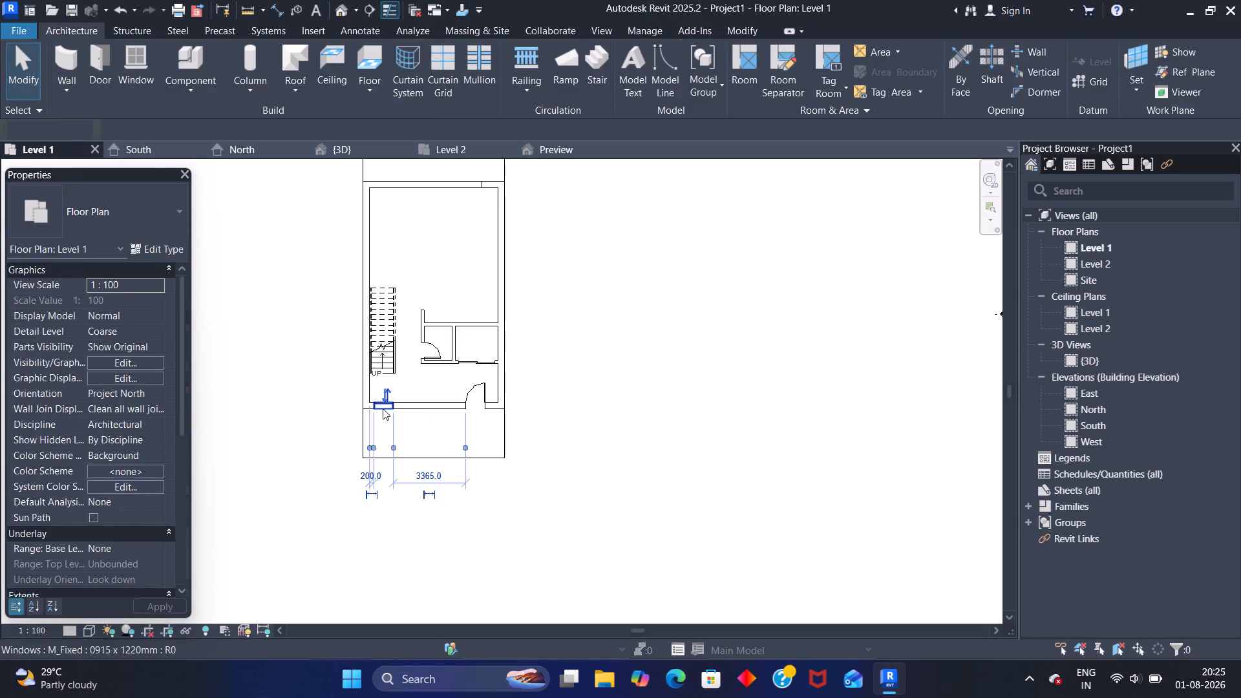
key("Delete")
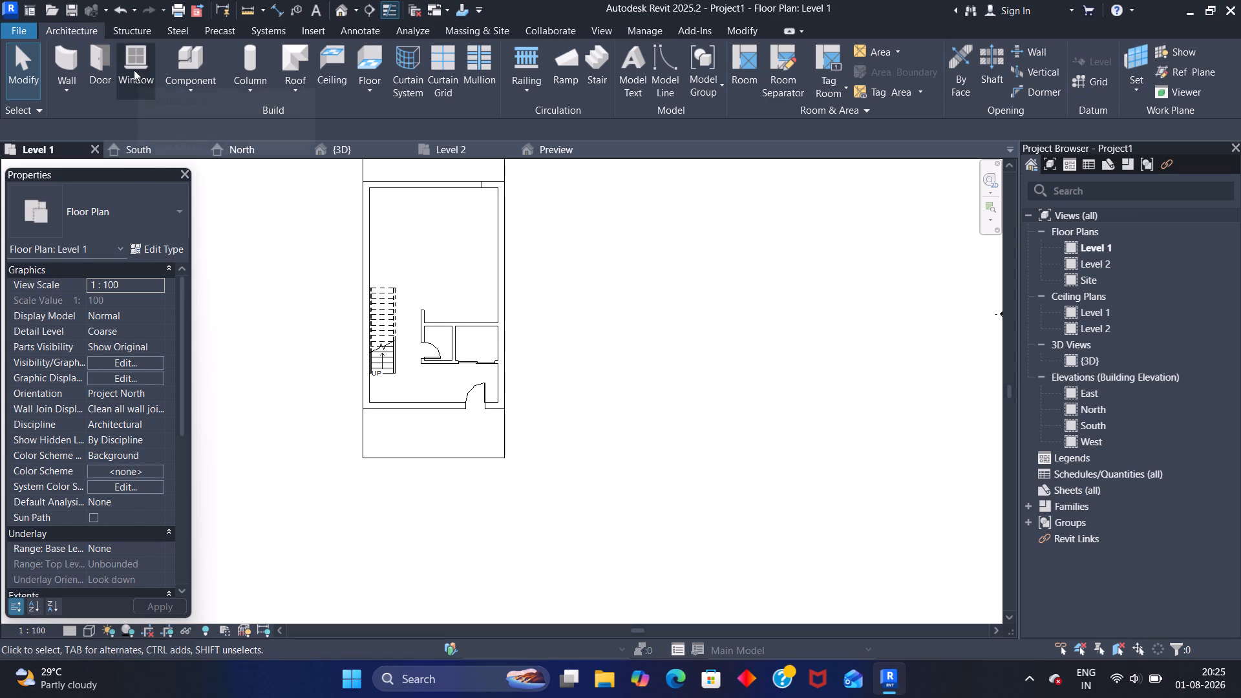
Place two M_Window-Casement-Double 850 x 900mm windows 100 mm apart in the Level 1 front wall, the first 300 mm from the west wall.
left_click(134, 70)
left_click(179, 211)
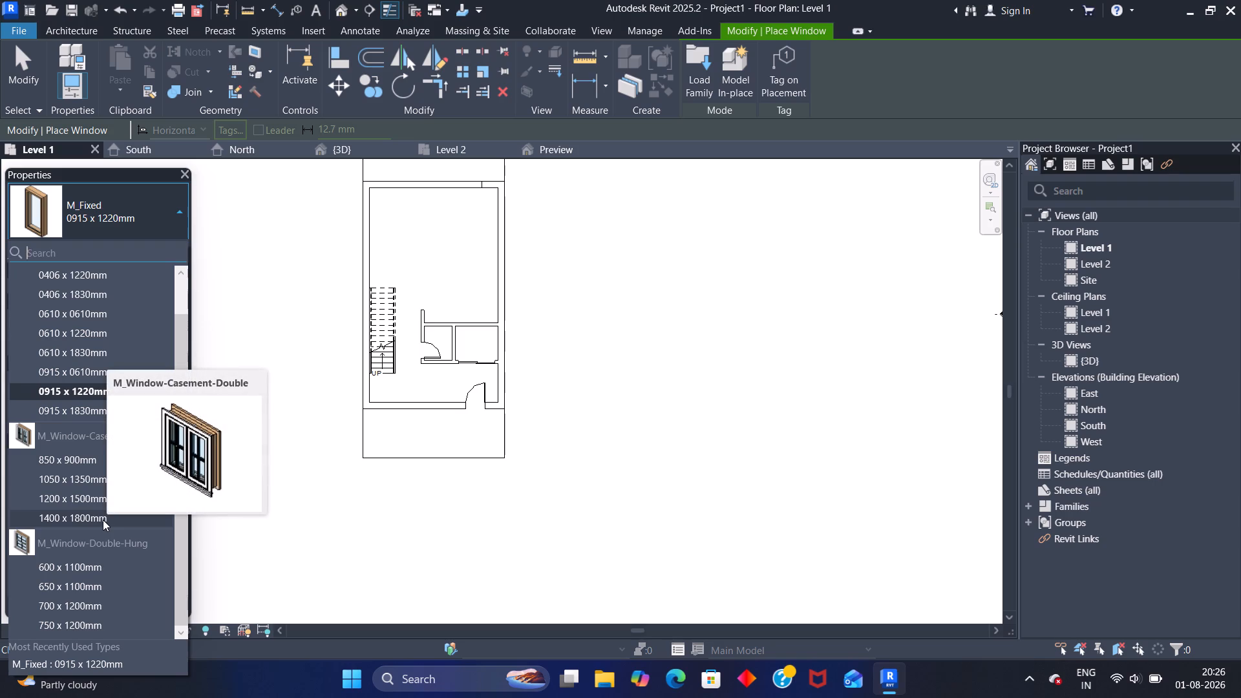
left_click(92, 460)
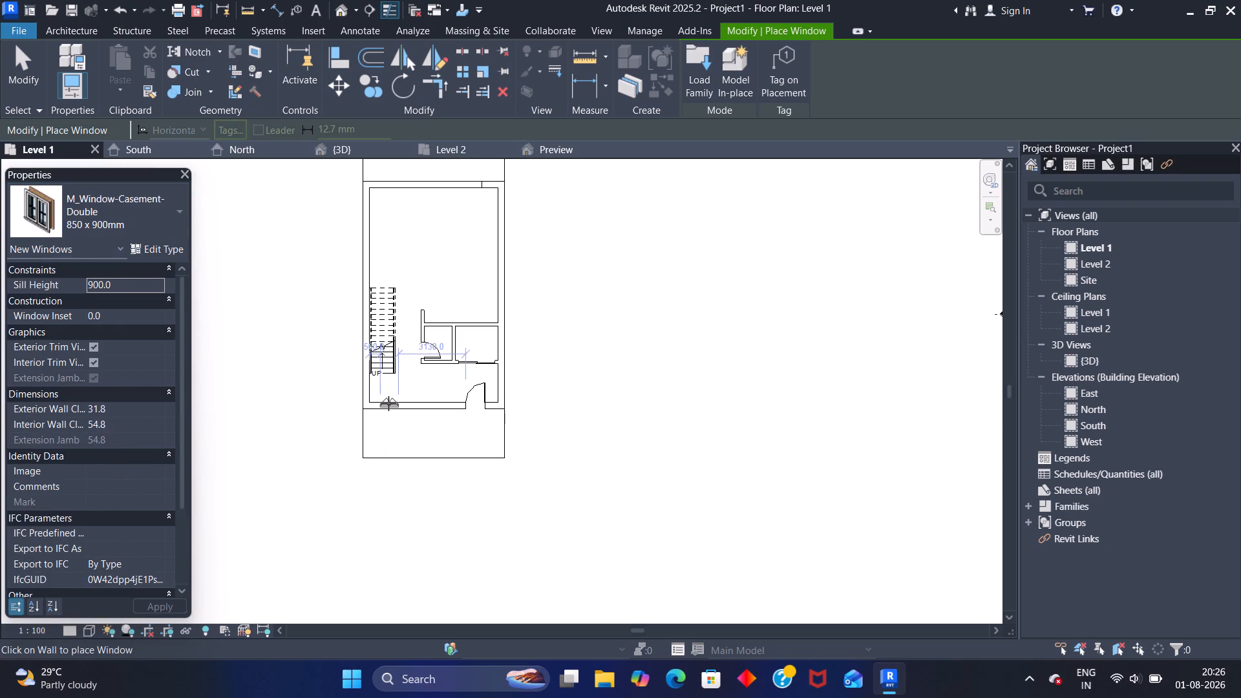
scroll(388, 407, "up", 6)
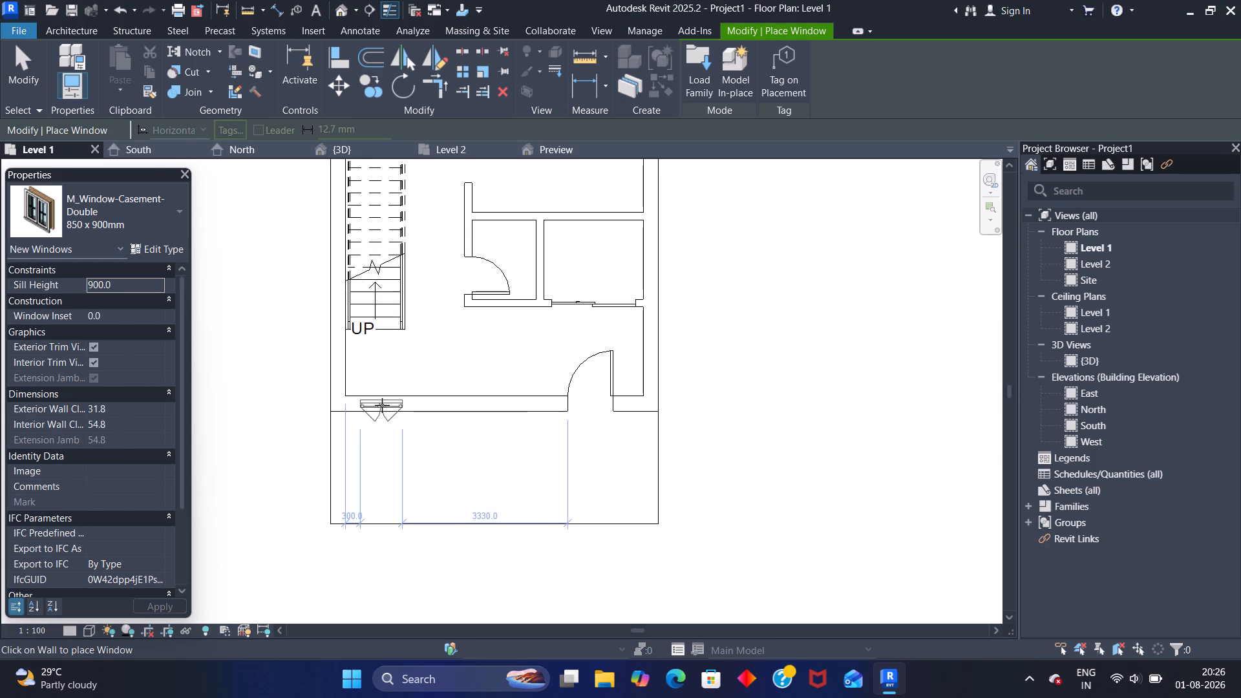
left_click(382, 405)
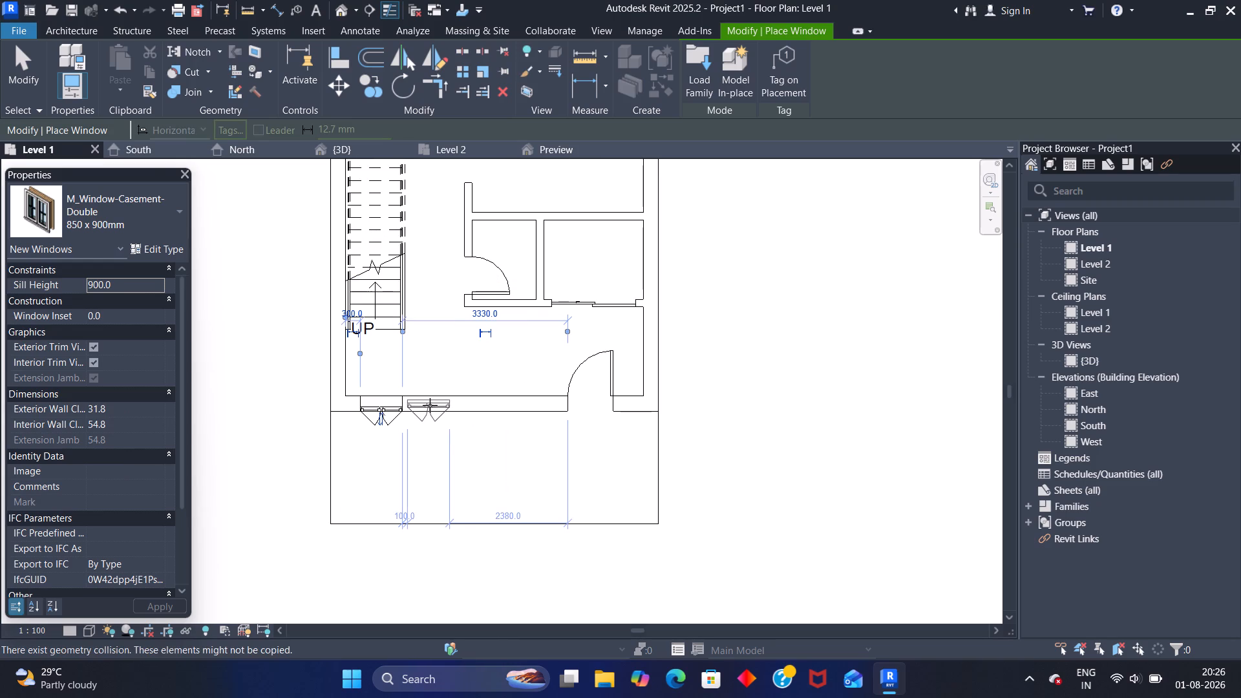
left_click(430, 405)
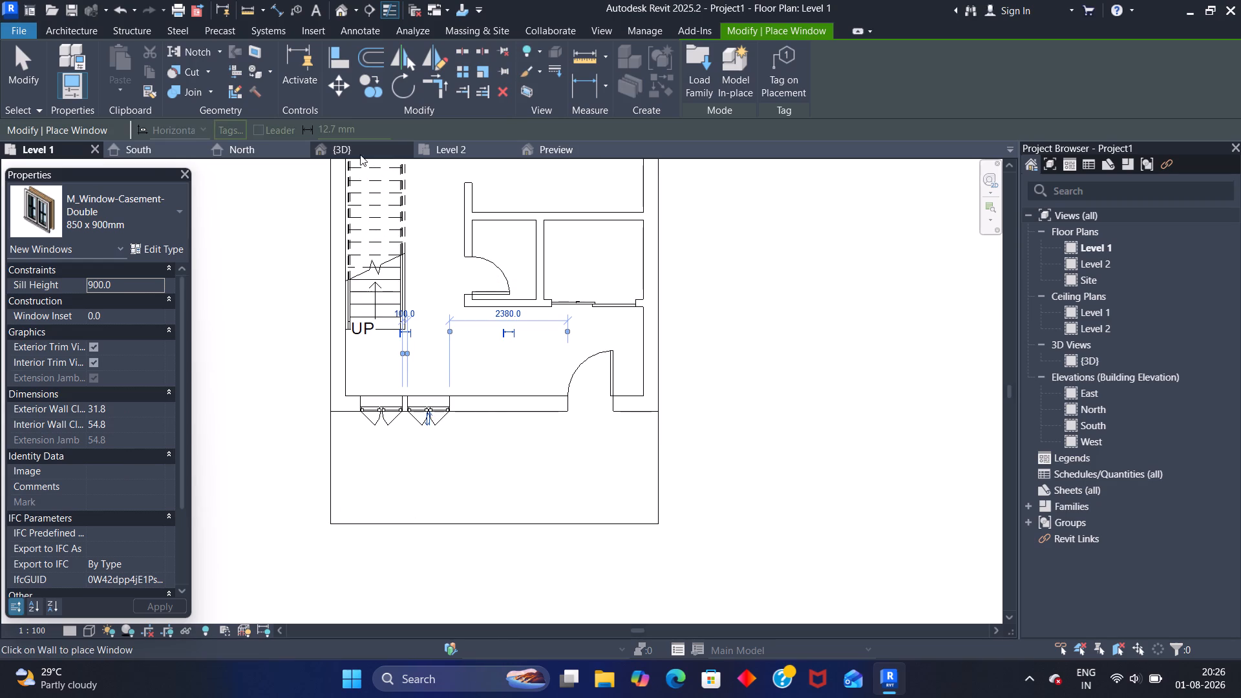
Nudge the second front wall casement window towards the entrance door in the Level 1 plan until the gap between the two windows is 420 mm.
left_click(360, 150)
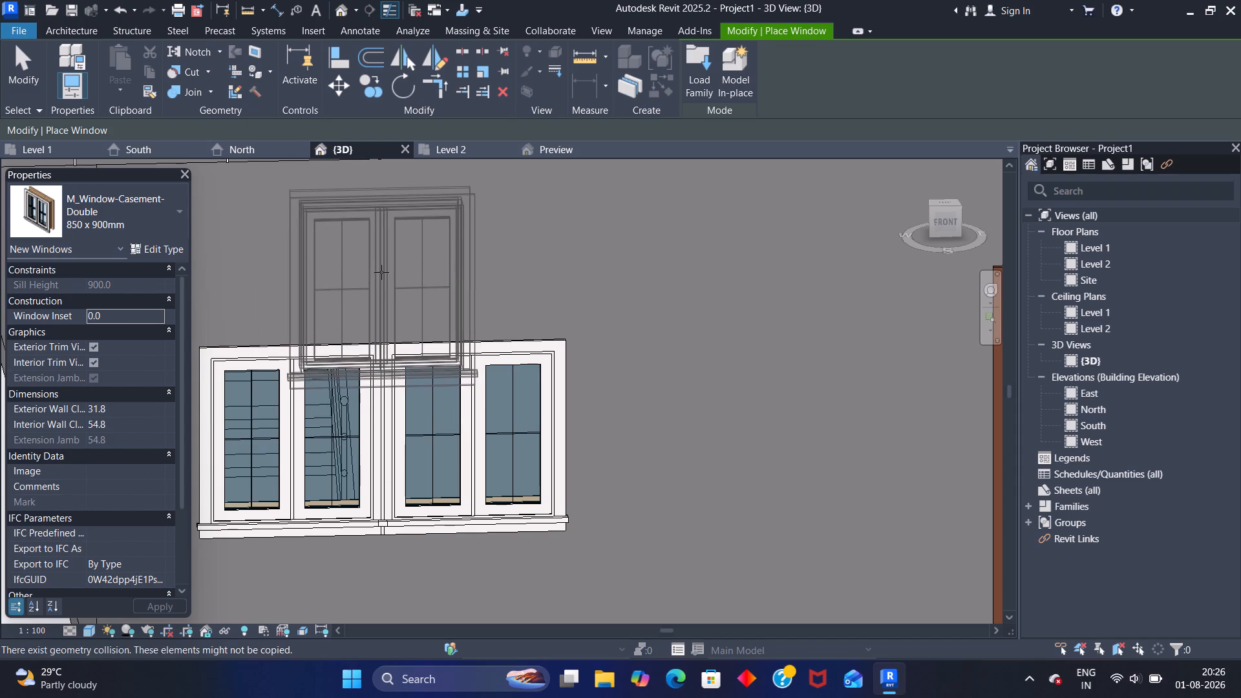
key("Escape")
scroll(363, 291, "down", 2)
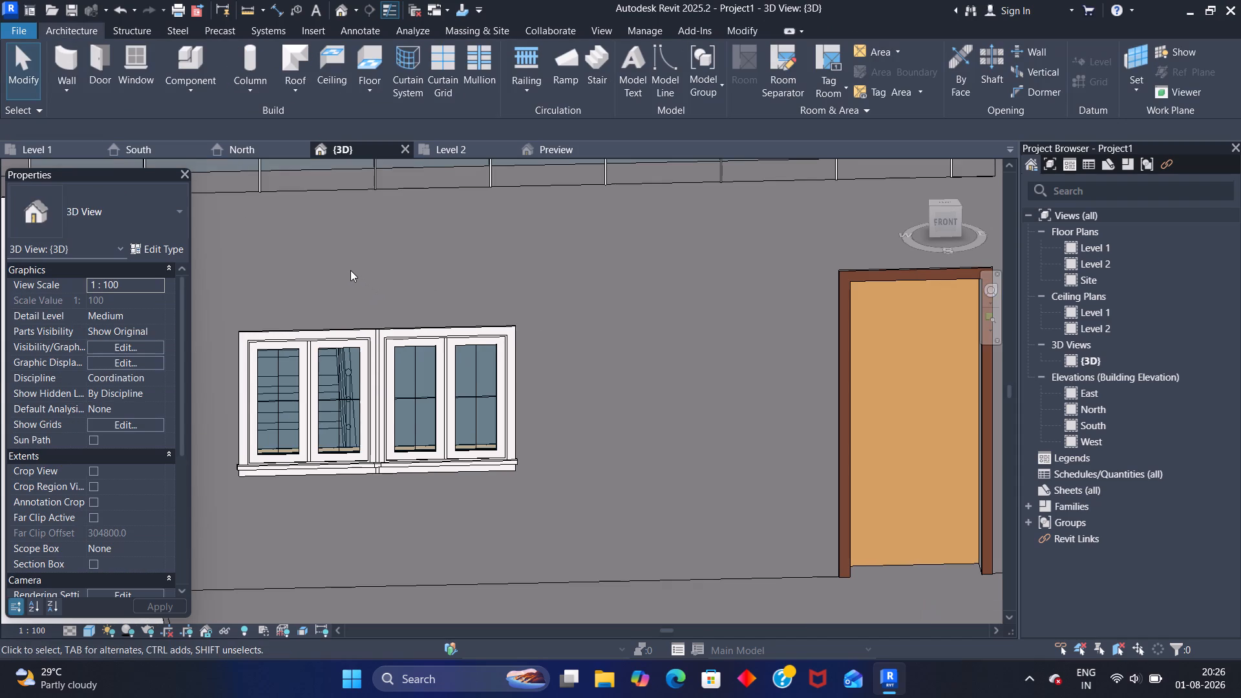
scroll(354, 275, "down", 1)
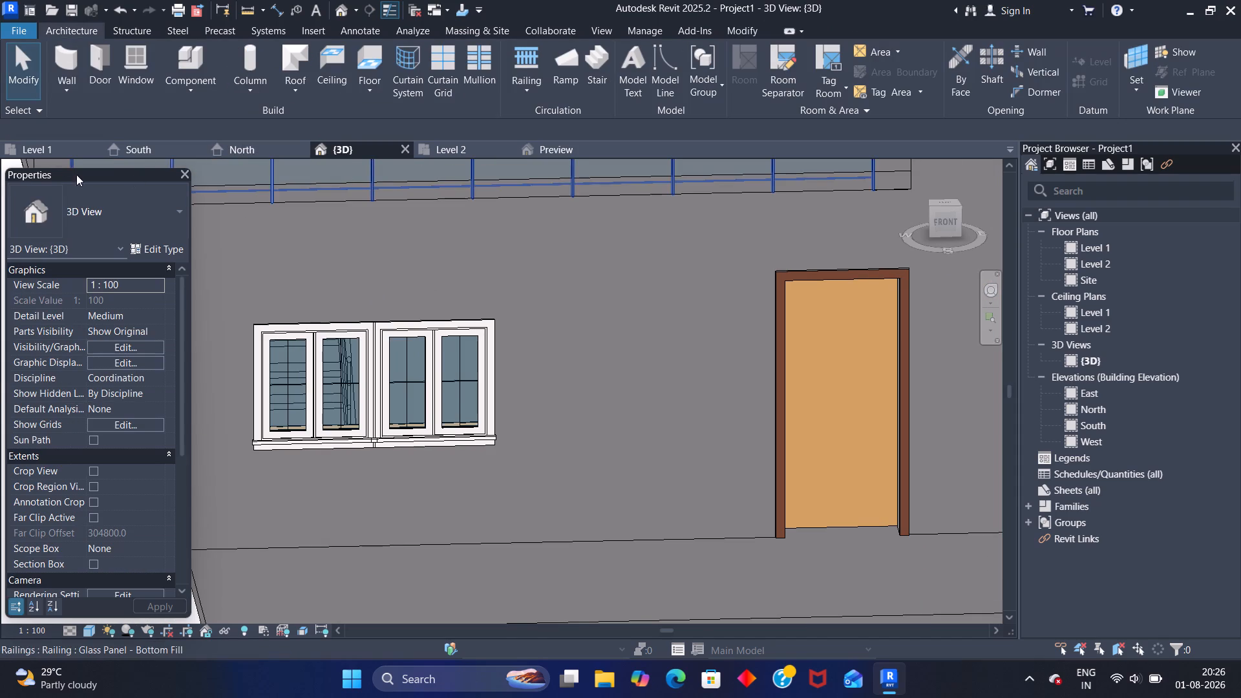
left_click(56, 148)
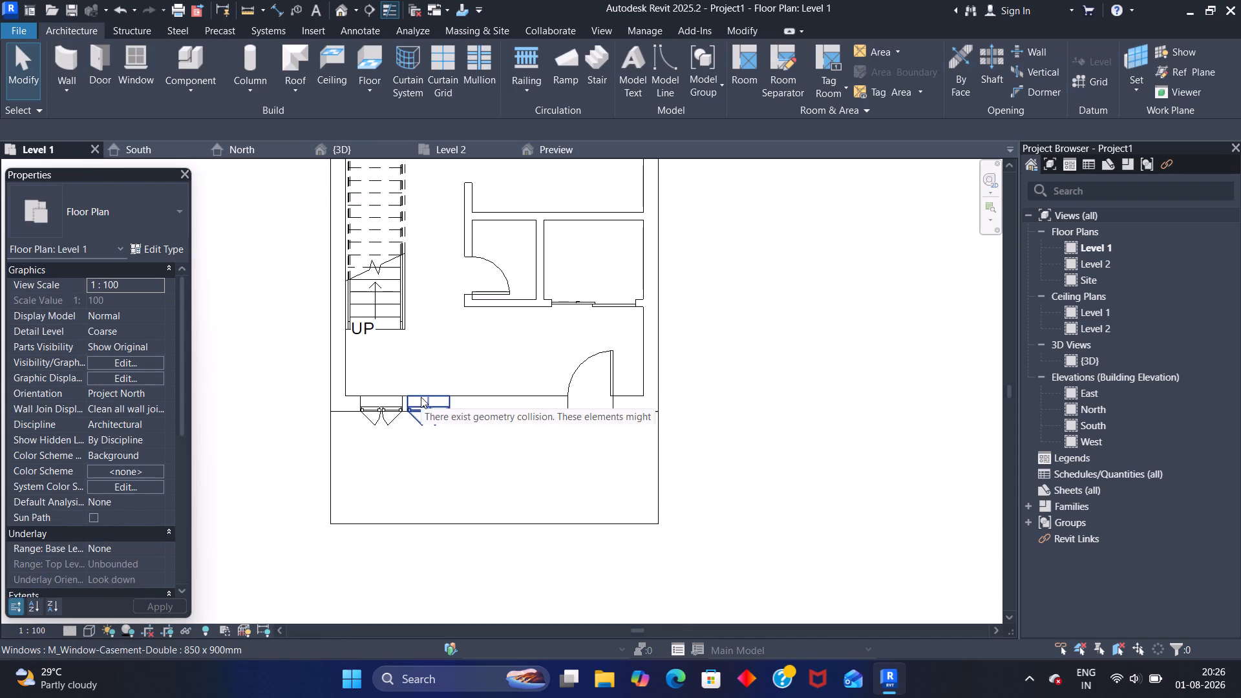
left_click(421, 397)
key("Right")
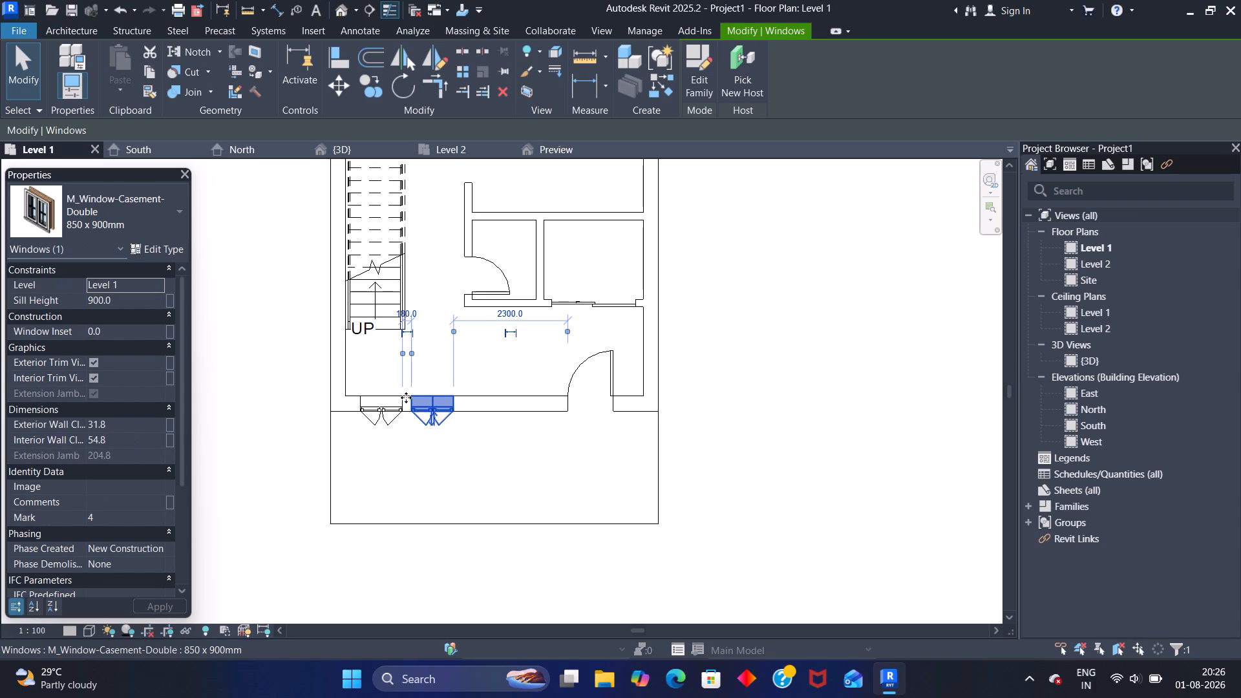
key("Right")
key("Right")
key("Right")
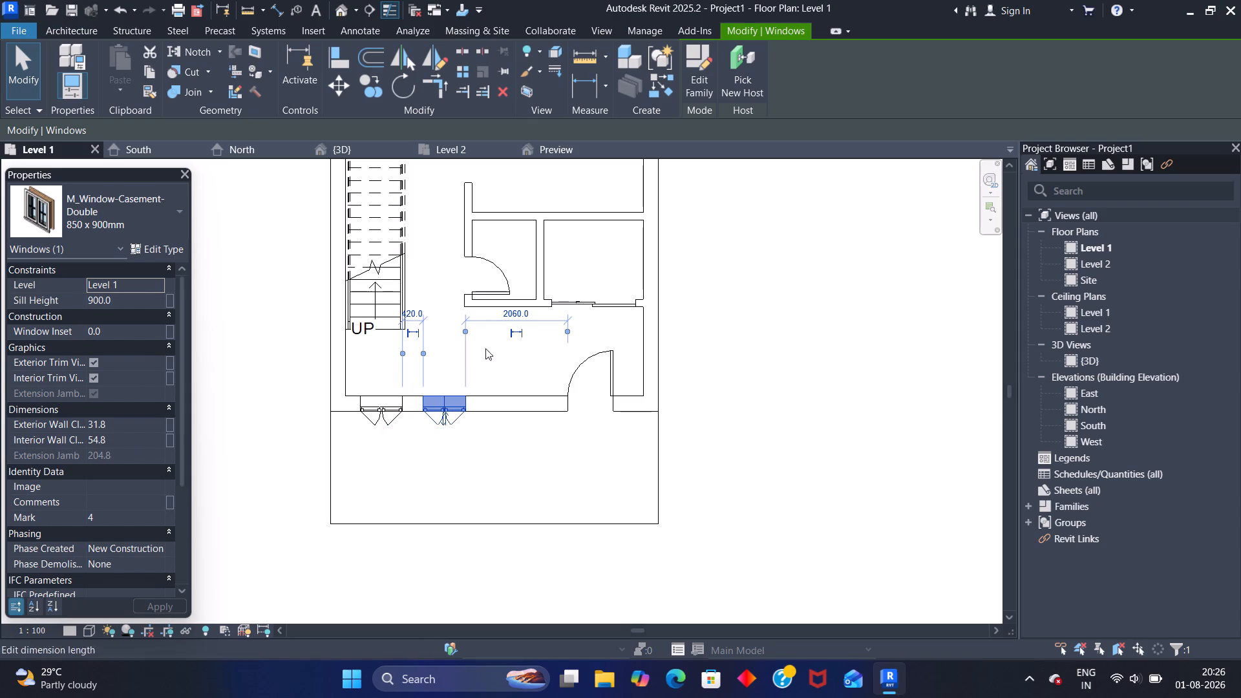
left_click(503, 378)
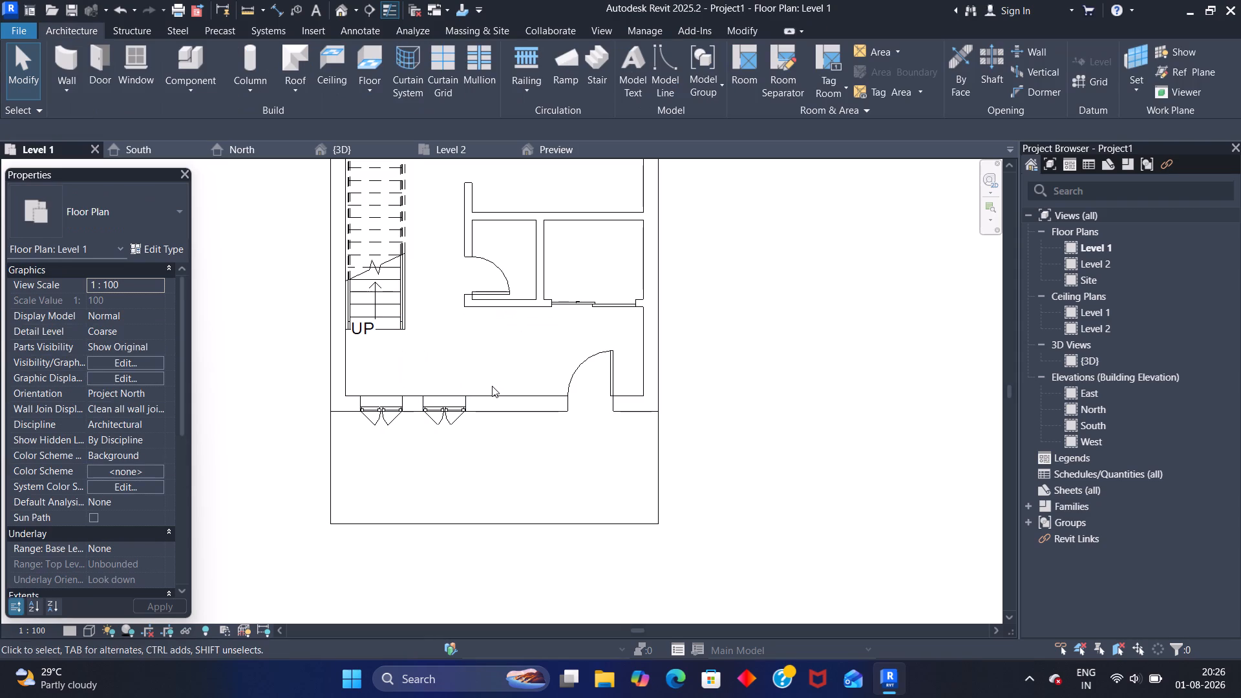
left_click(342, 143)
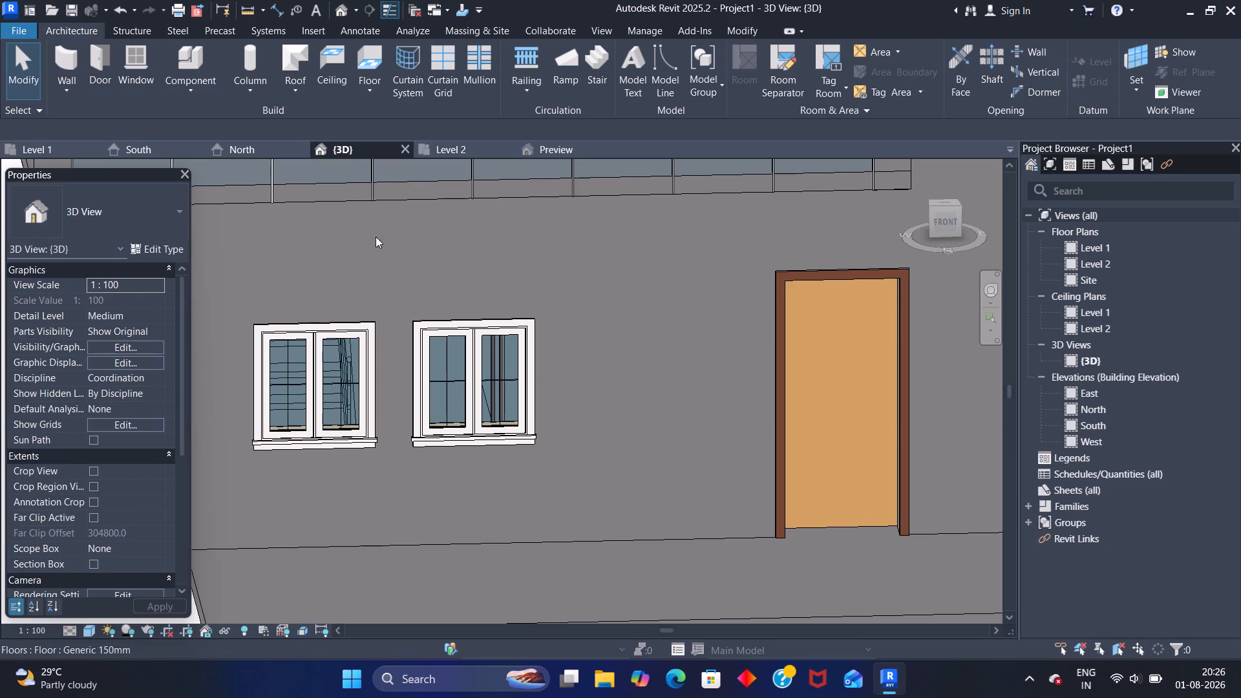
Place an M_Window-Casement-Double 850 x 900mm in the Level 1 east wall, 600 mm north of the small rooms' partition, and flip it to face outward.
left_click(67, 152)
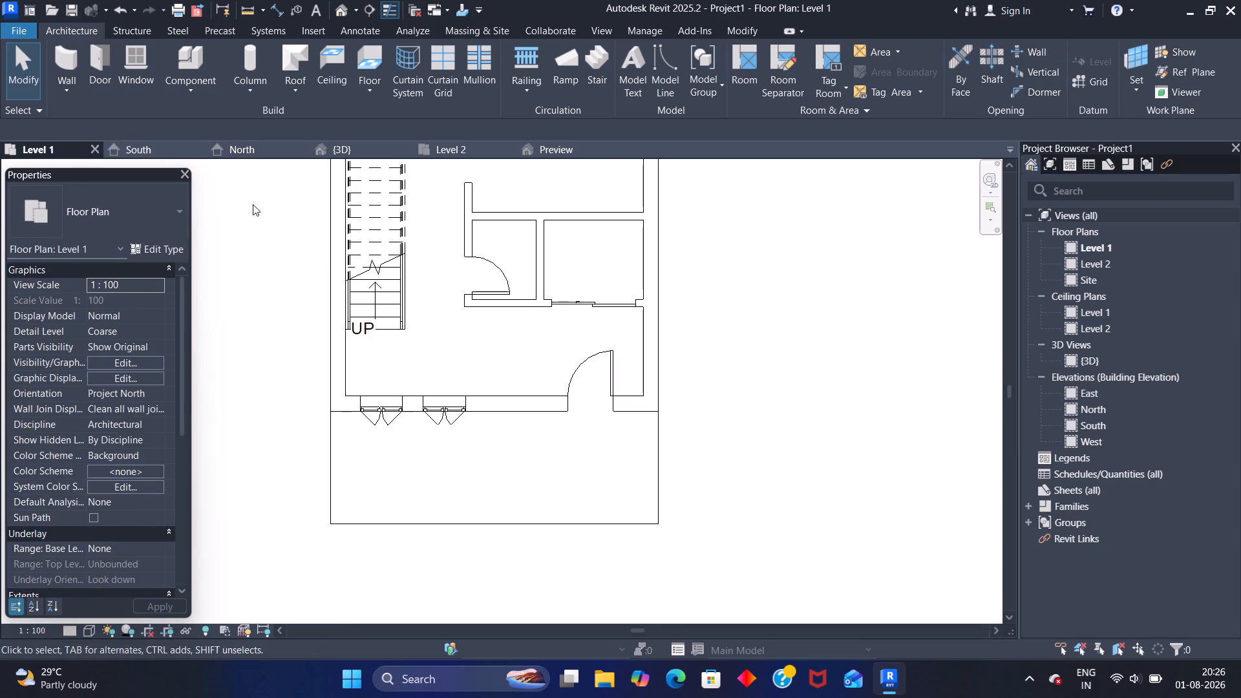
scroll(383, 315, "down", 1)
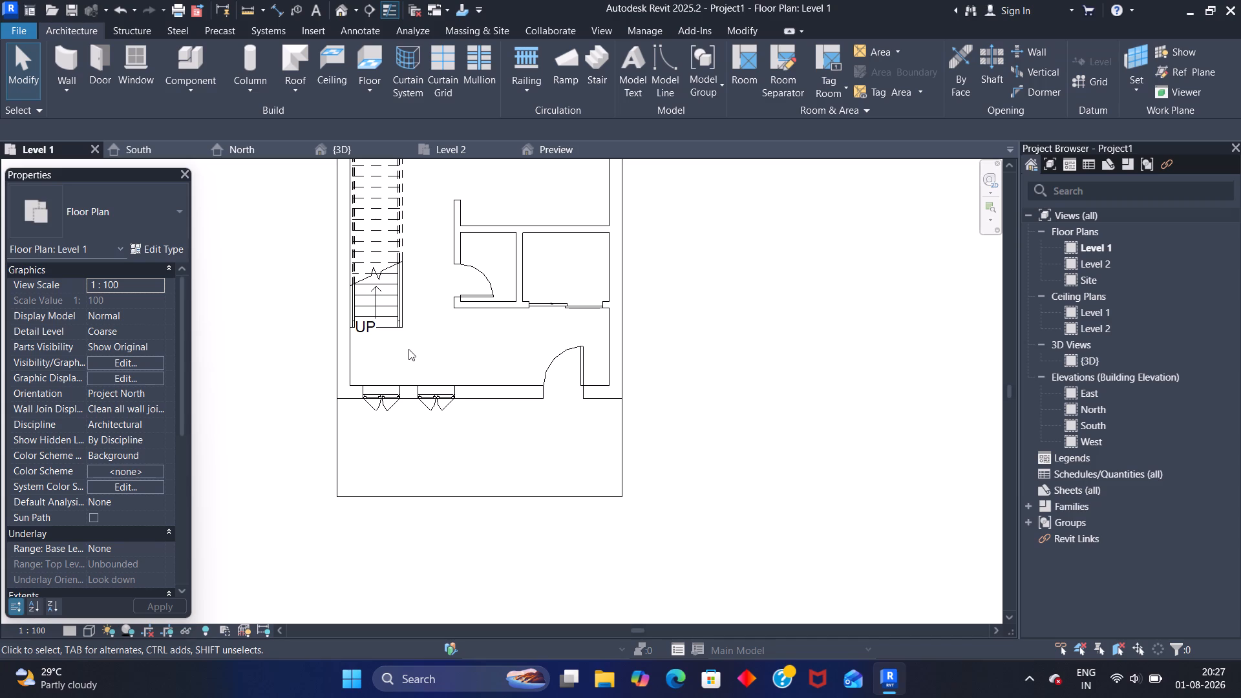
middle_click_drag(487, 203, 394, 282)
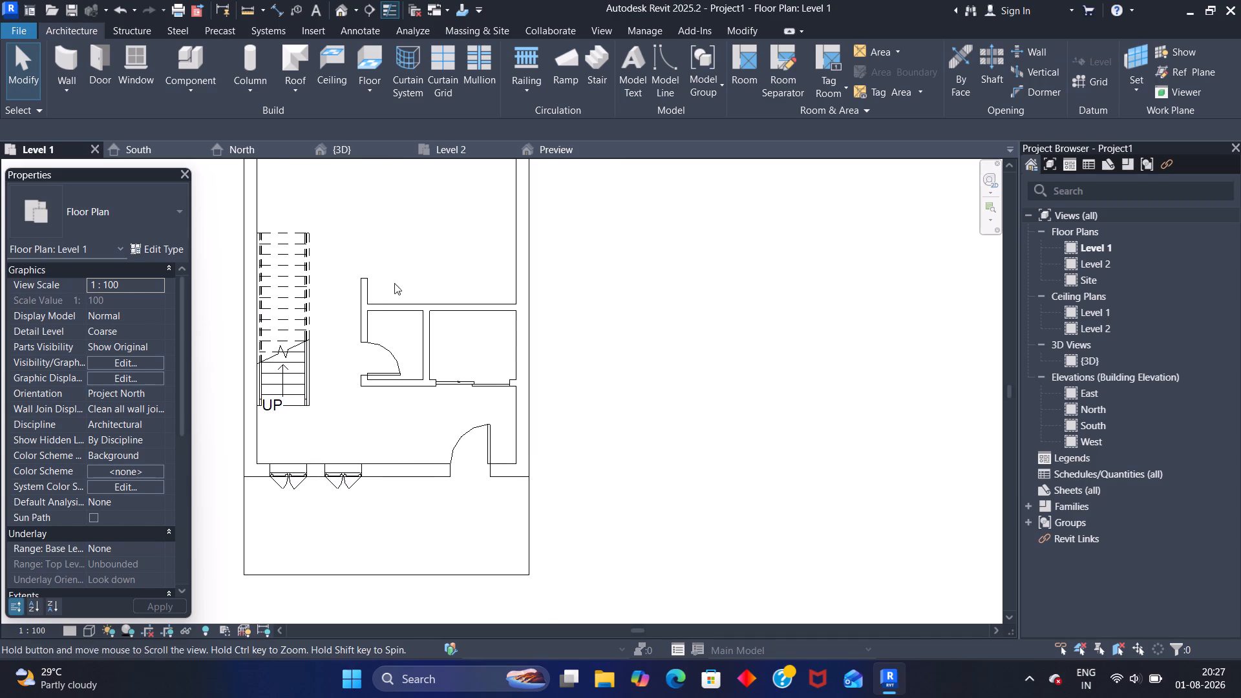
left_click(125, 59)
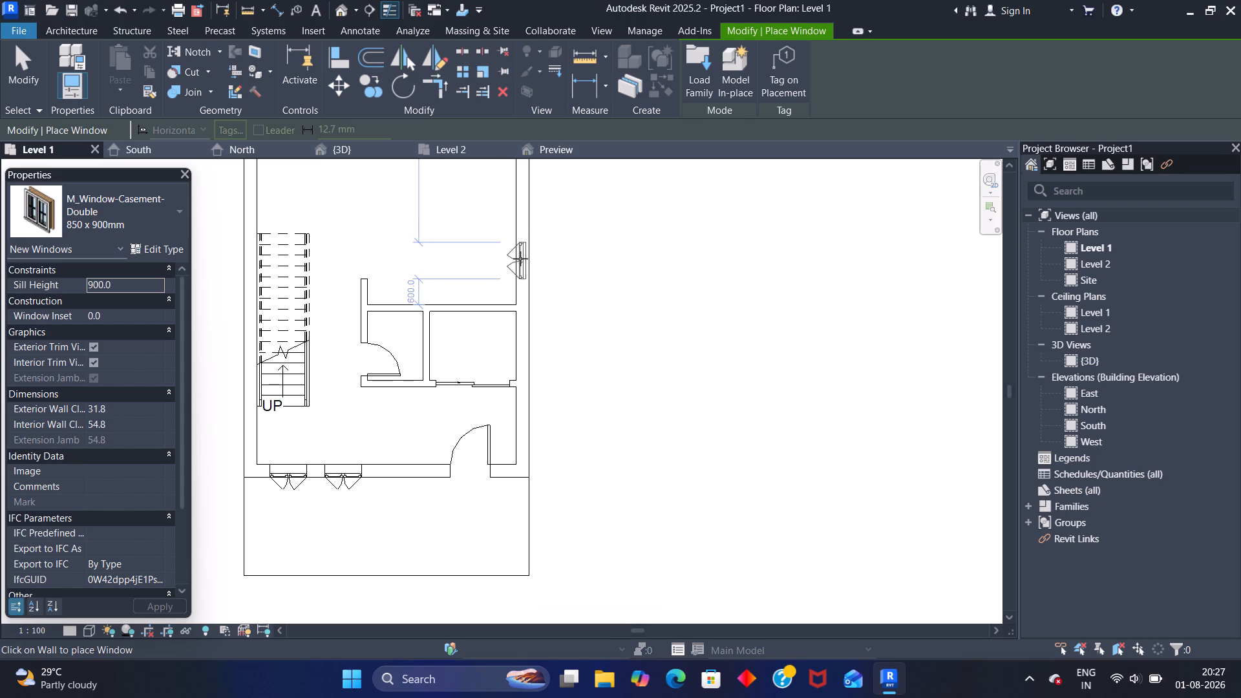
scroll(511, 260, "up", 3)
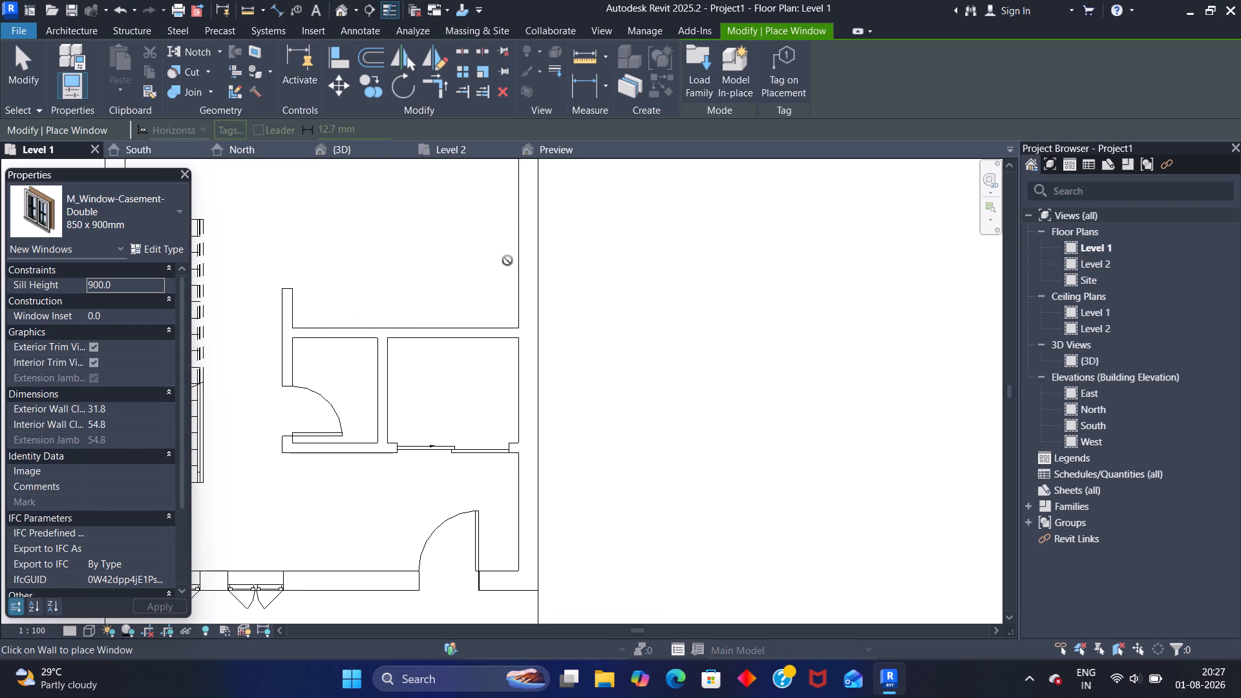
left_click(518, 263)
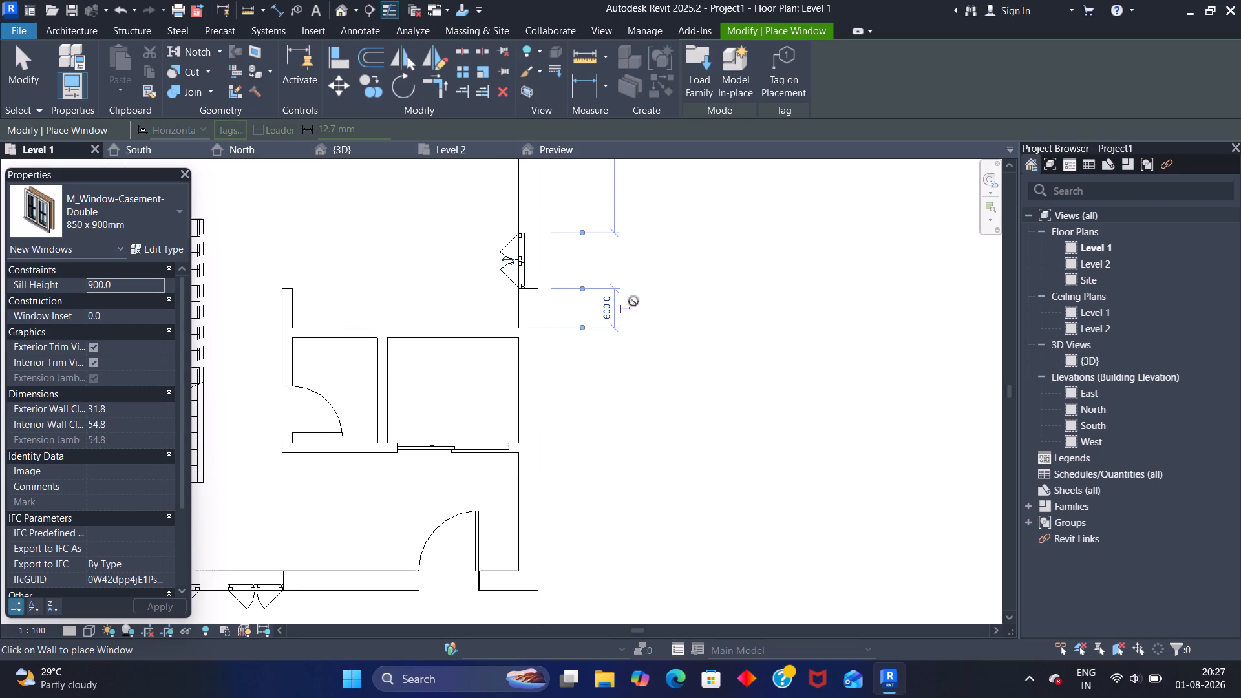
key("Escape")
key("Escape")
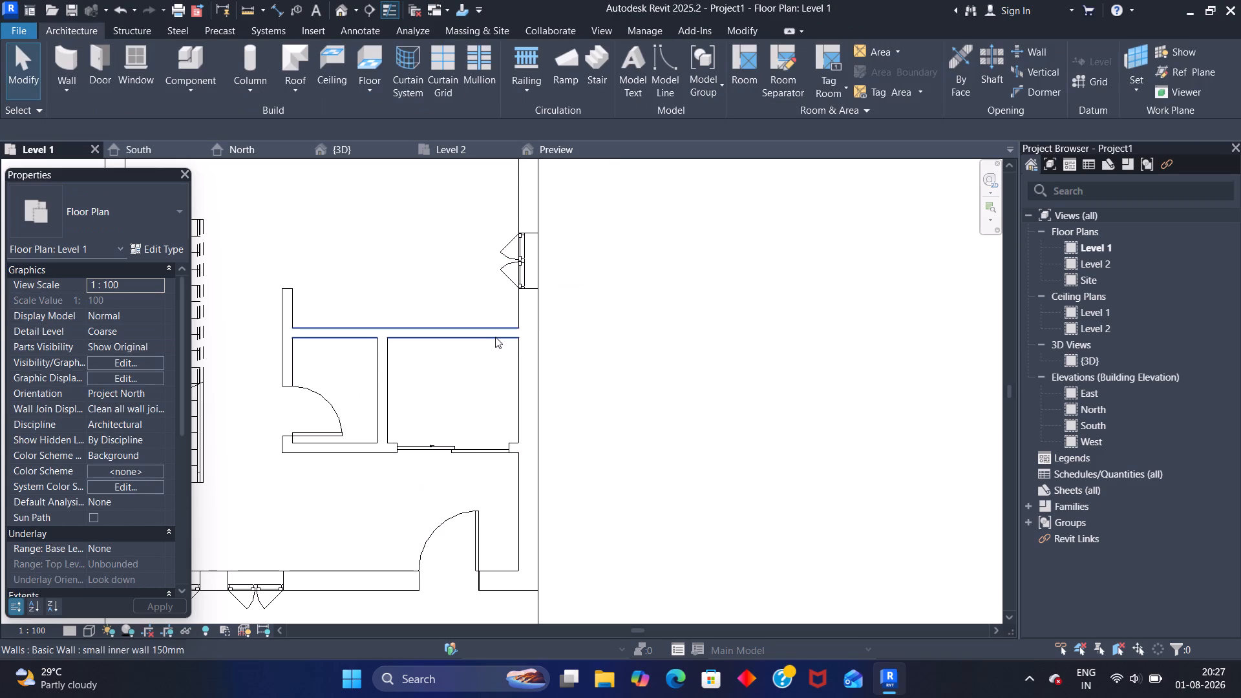
left_click(513, 266)
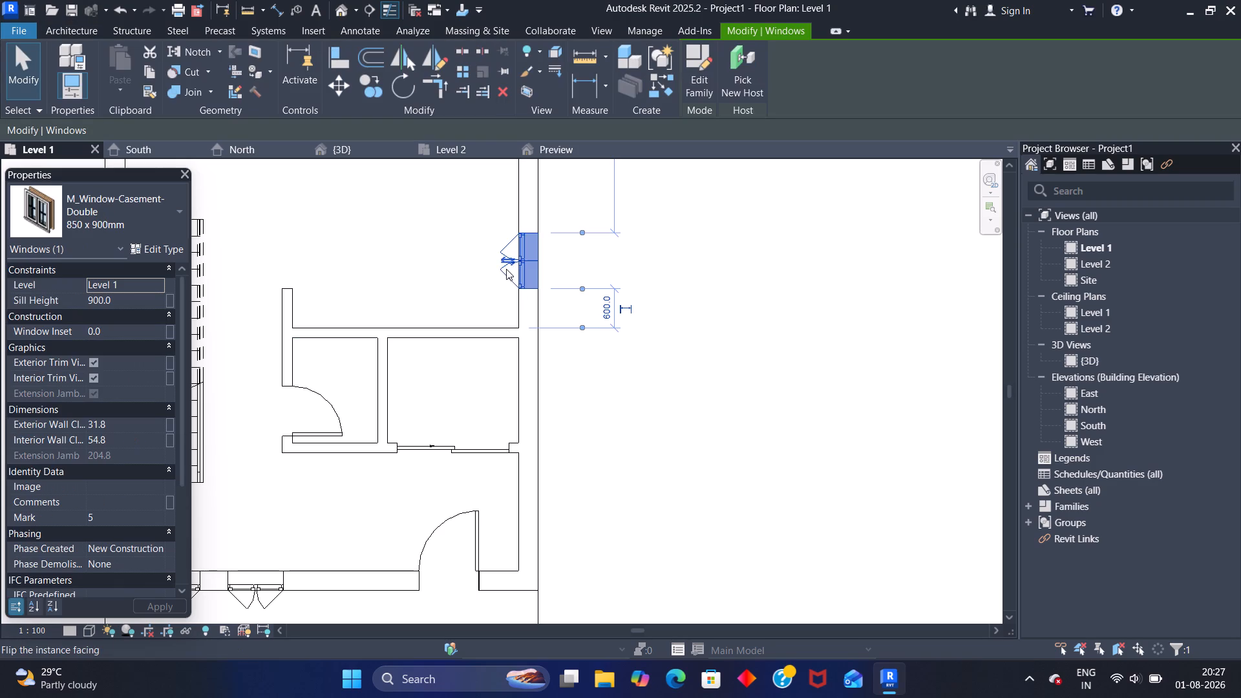
left_click(502, 259)
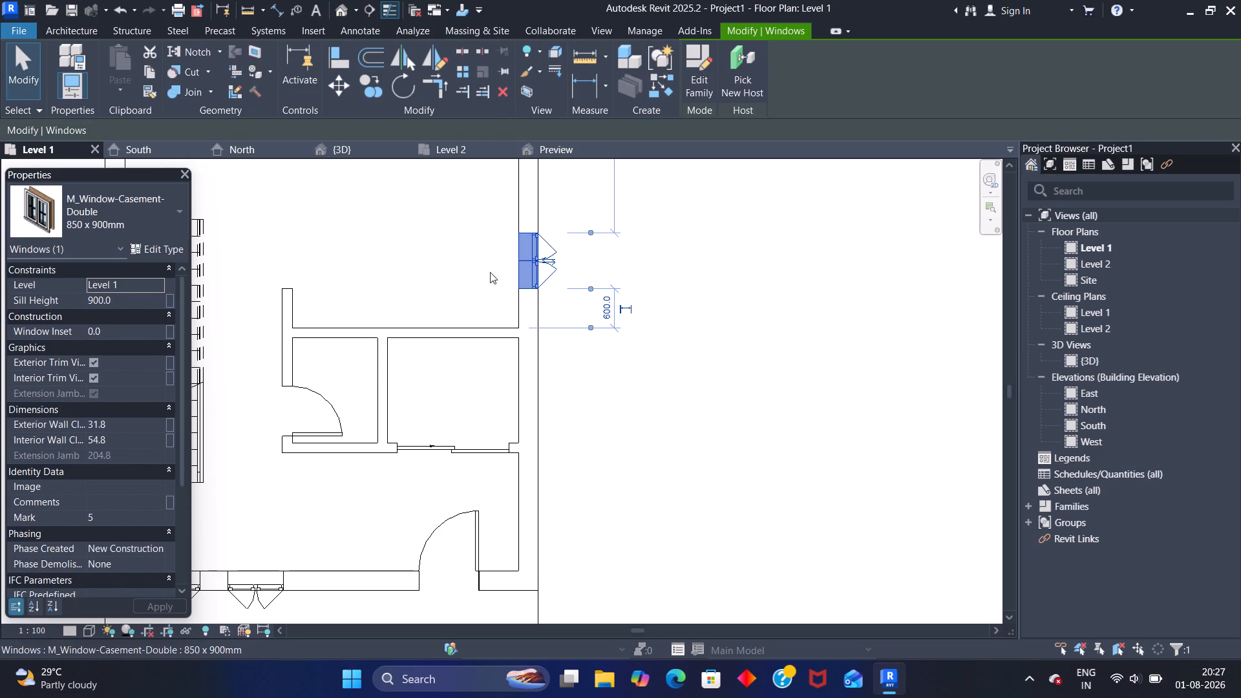
left_click(465, 275)
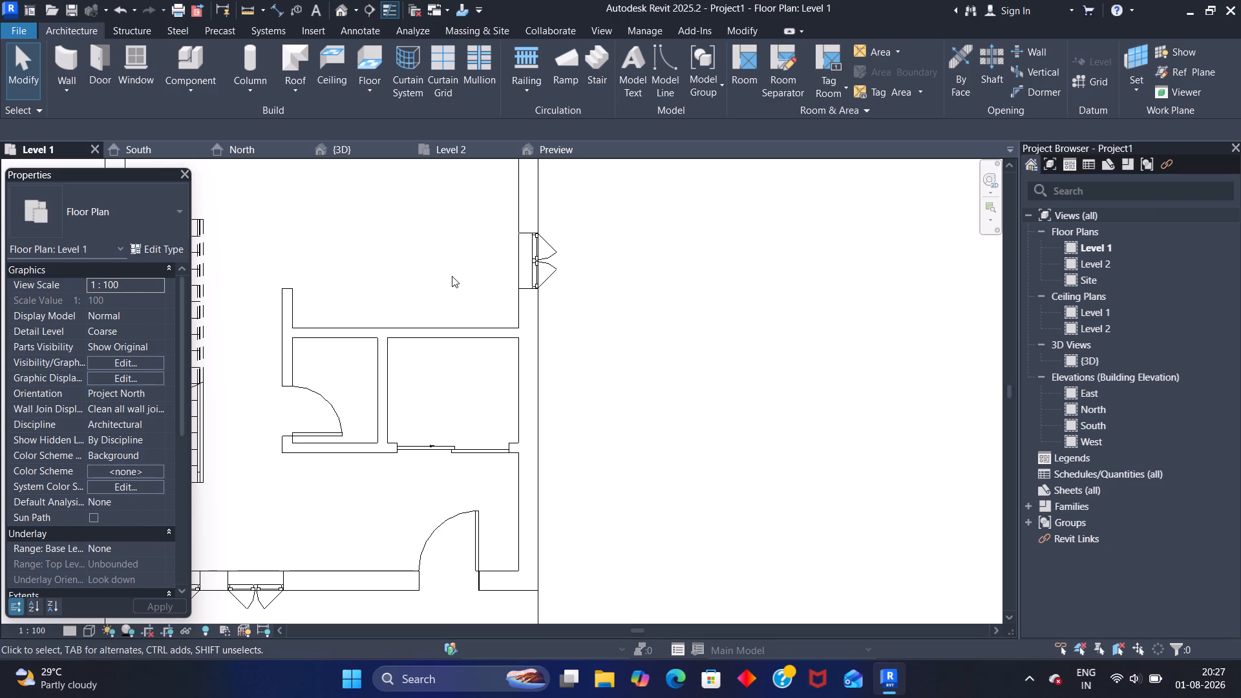
Examine the east wall window and the two front wall windows from outside in the 3D view, ending face-on to the front facade.
left_click(342, 148)
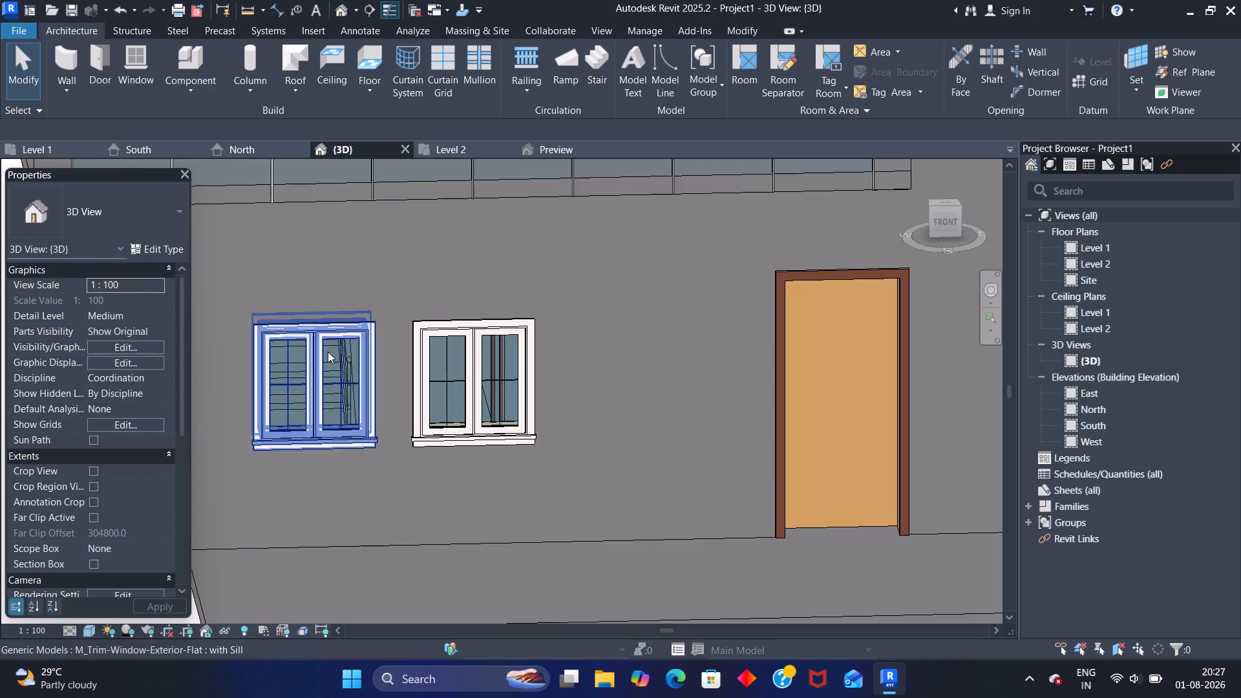
scroll(555, 346, "down", 4)
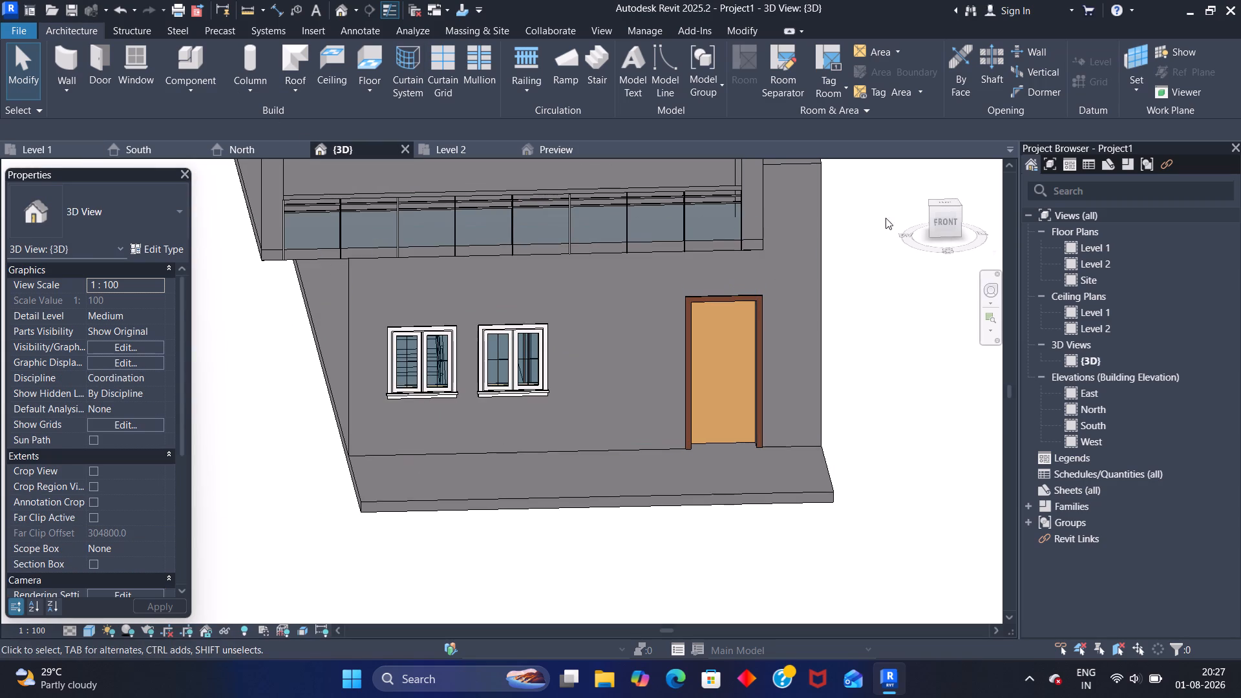
left_click(960, 205)
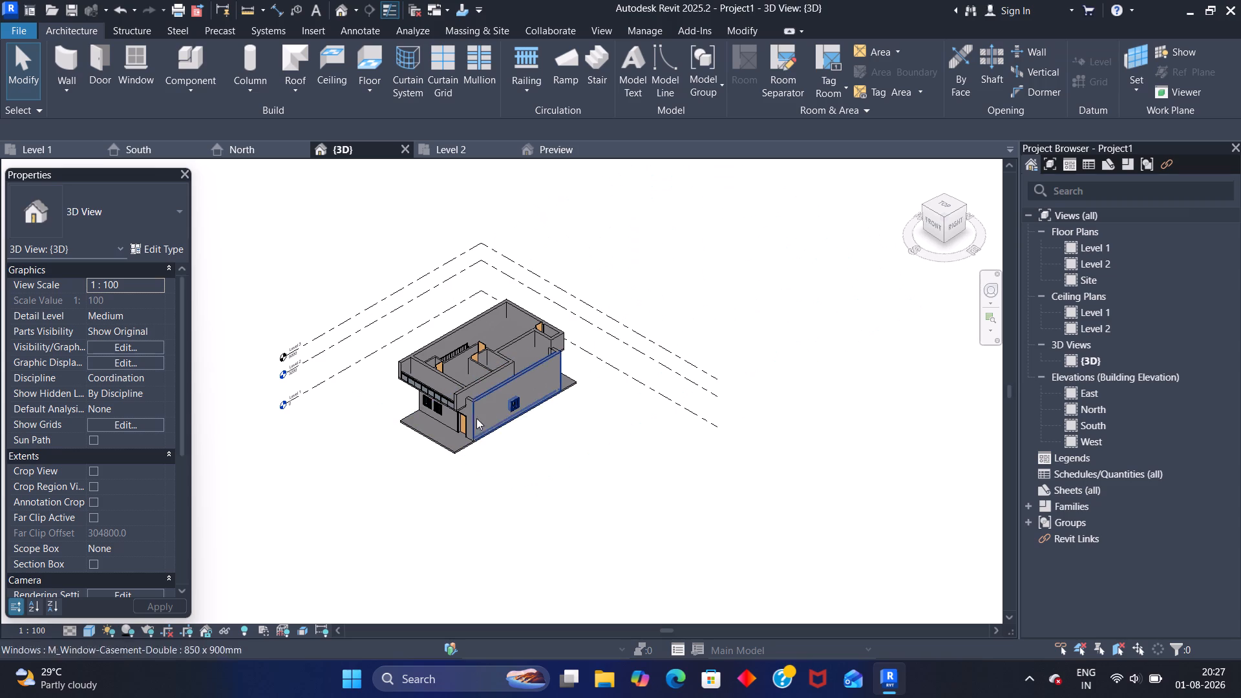
left_click(930, 220)
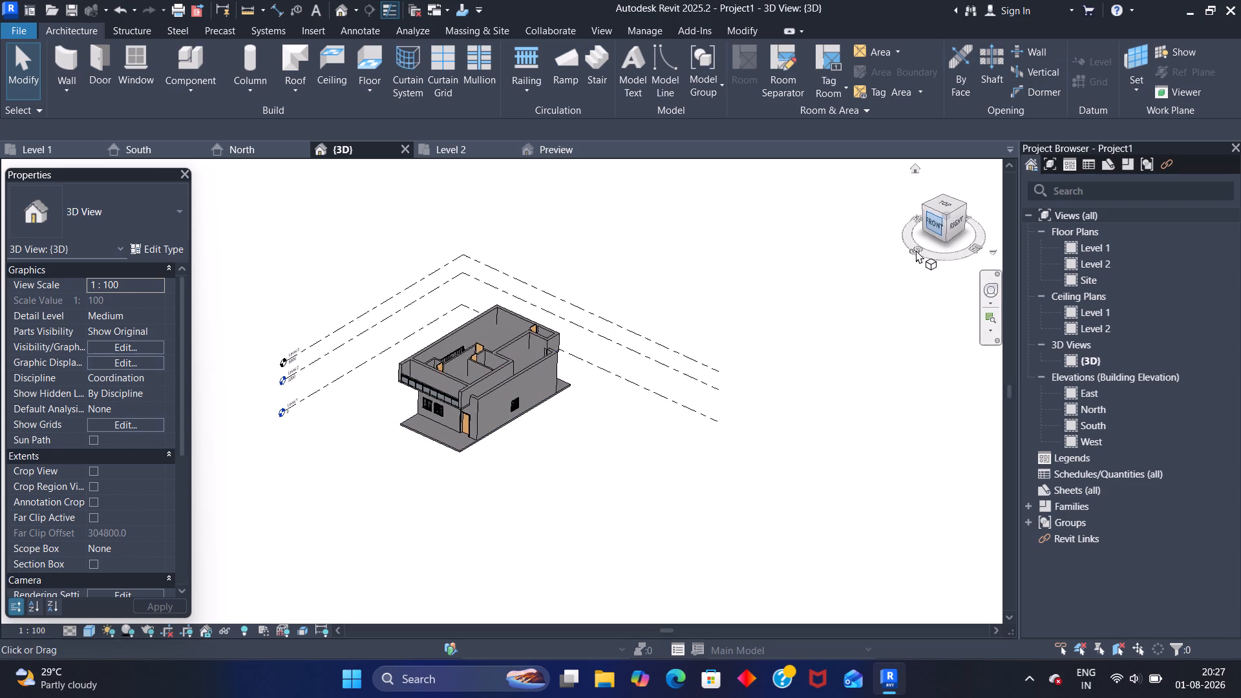
scroll(489, 407, "up", 5)
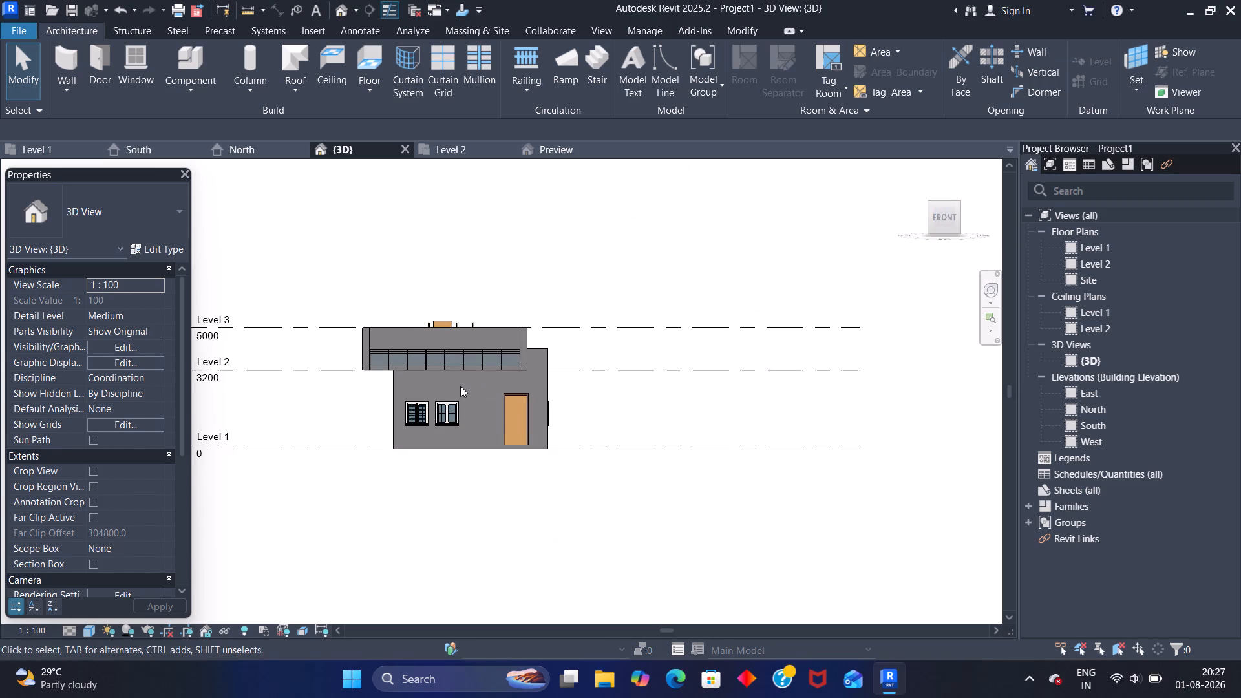
scroll(464, 389, "up", 8)
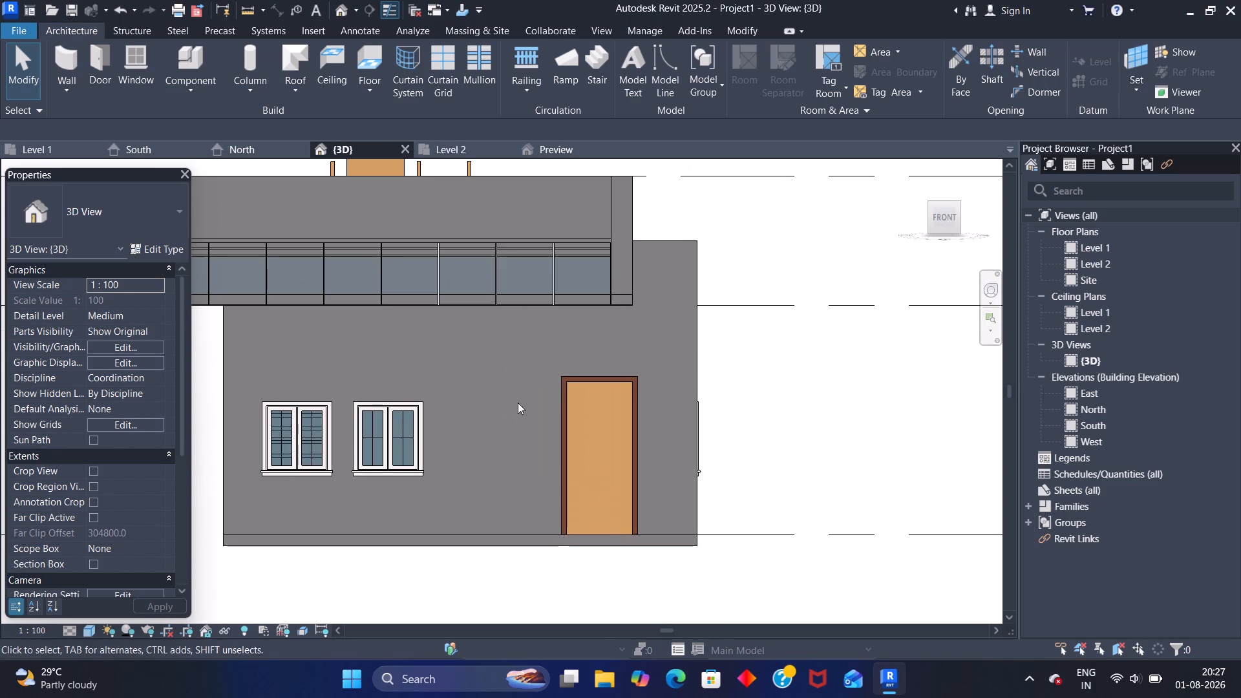
Select the entrance door in the front wall and copy its Head Height value.
left_click(580, 373)
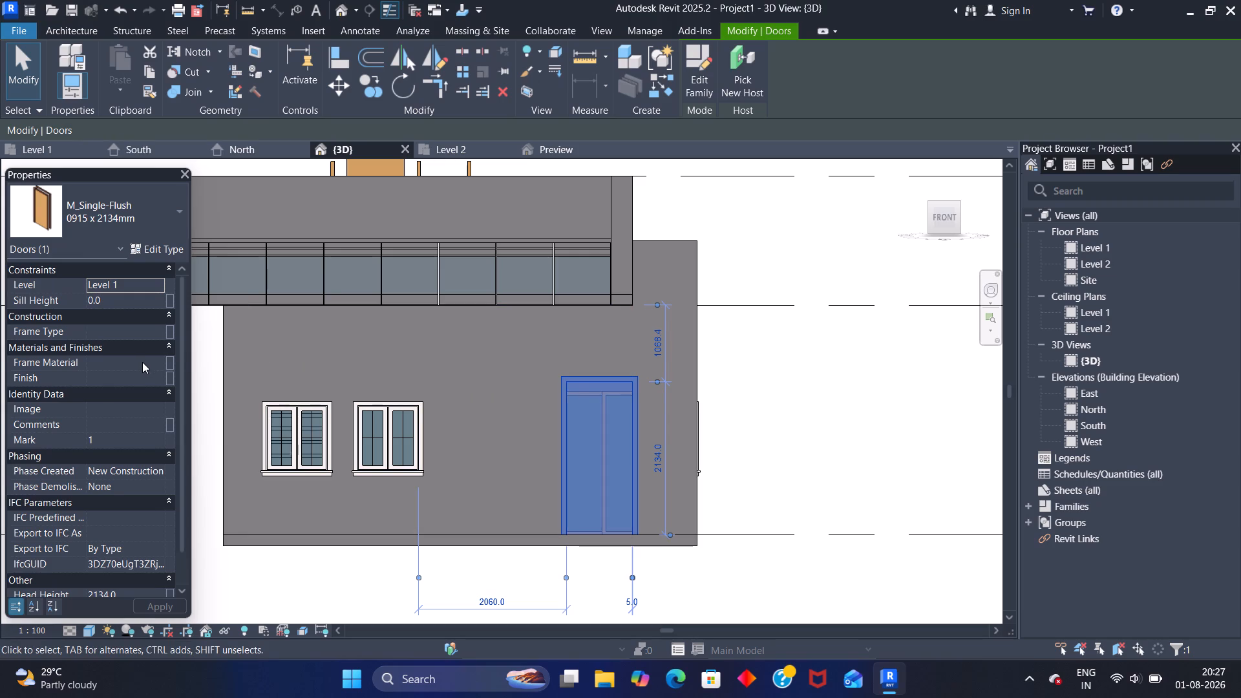
scroll(141, 381, "down", 14)
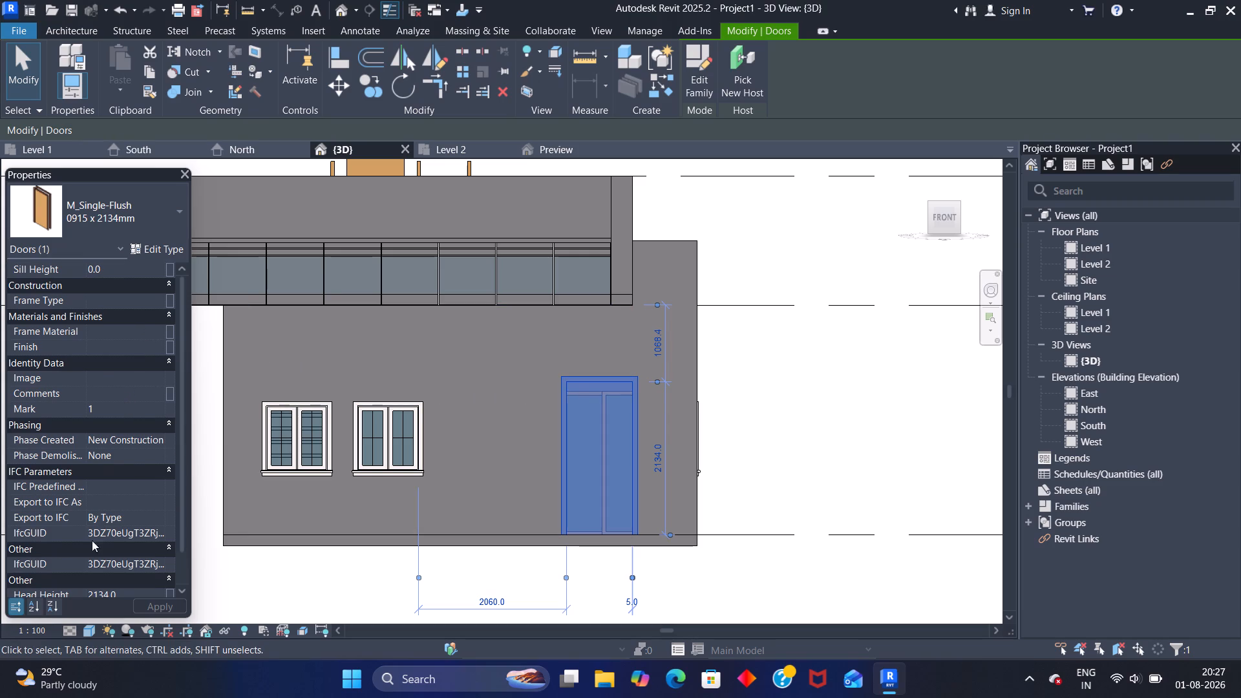
left_click(128, 560)
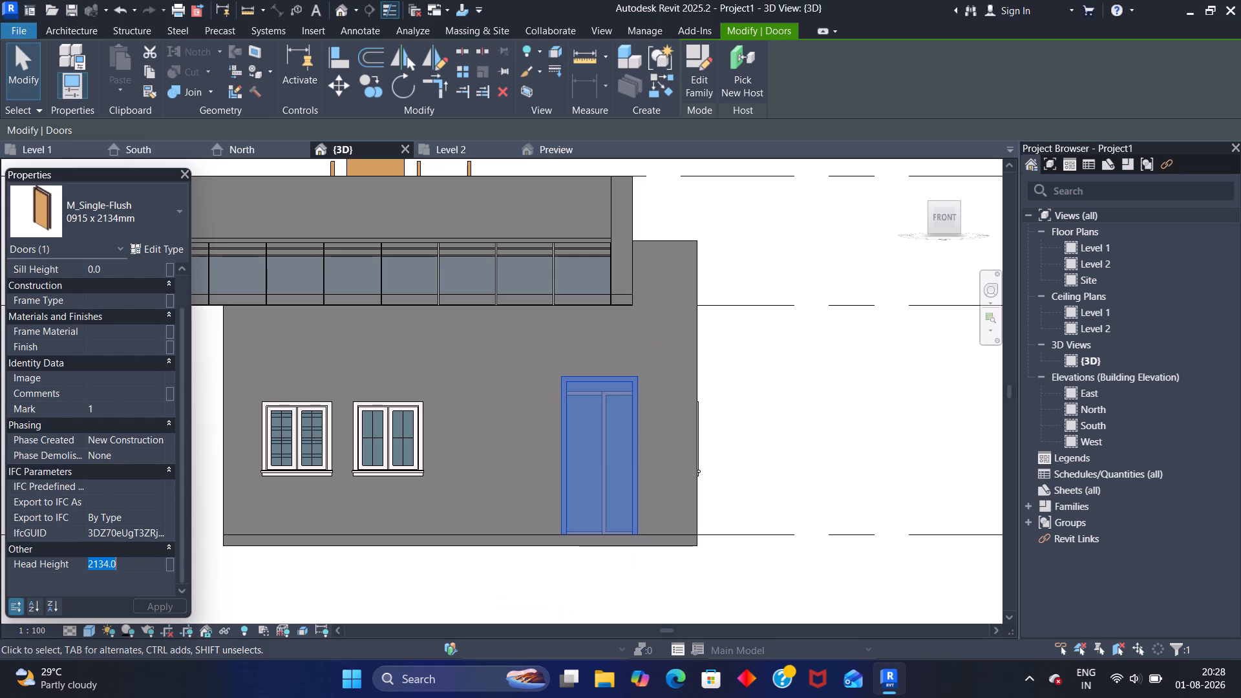
key("ctrl+c")
key("ctrl+c")
key("ctrl+c")
Select both casement windows in the front wall and open their shared Head Height value for editing.
left_click(319, 403)
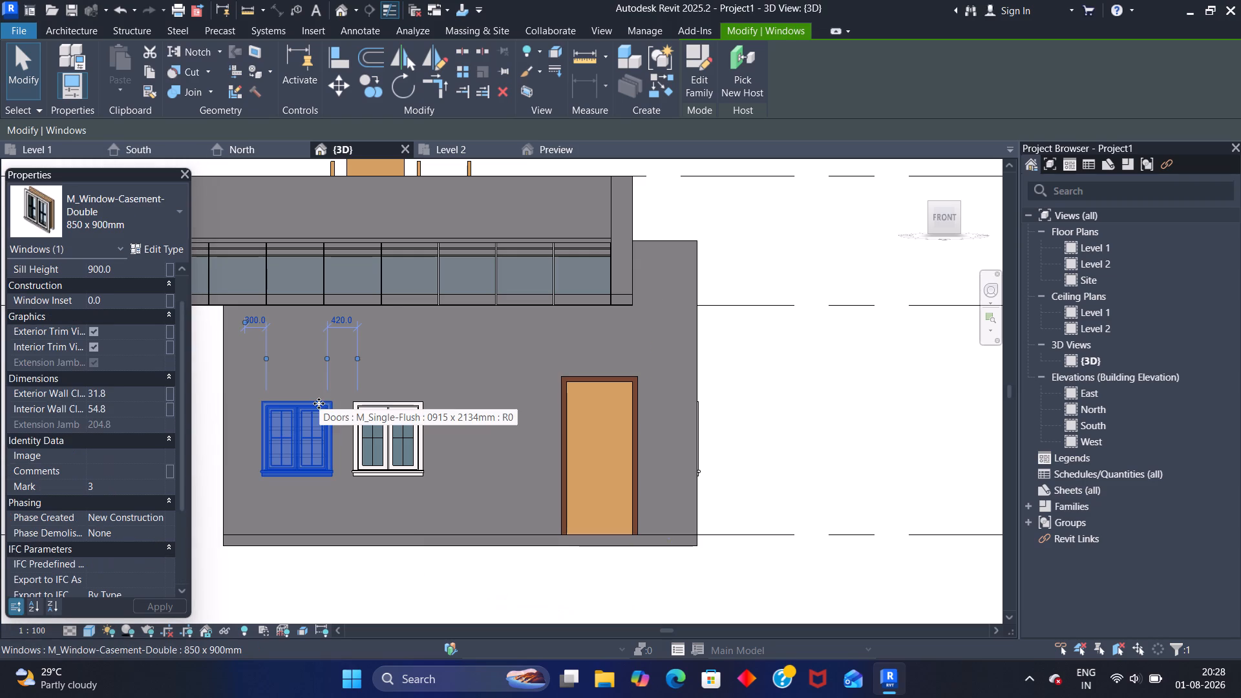
left_click(381, 407, "ctrl")
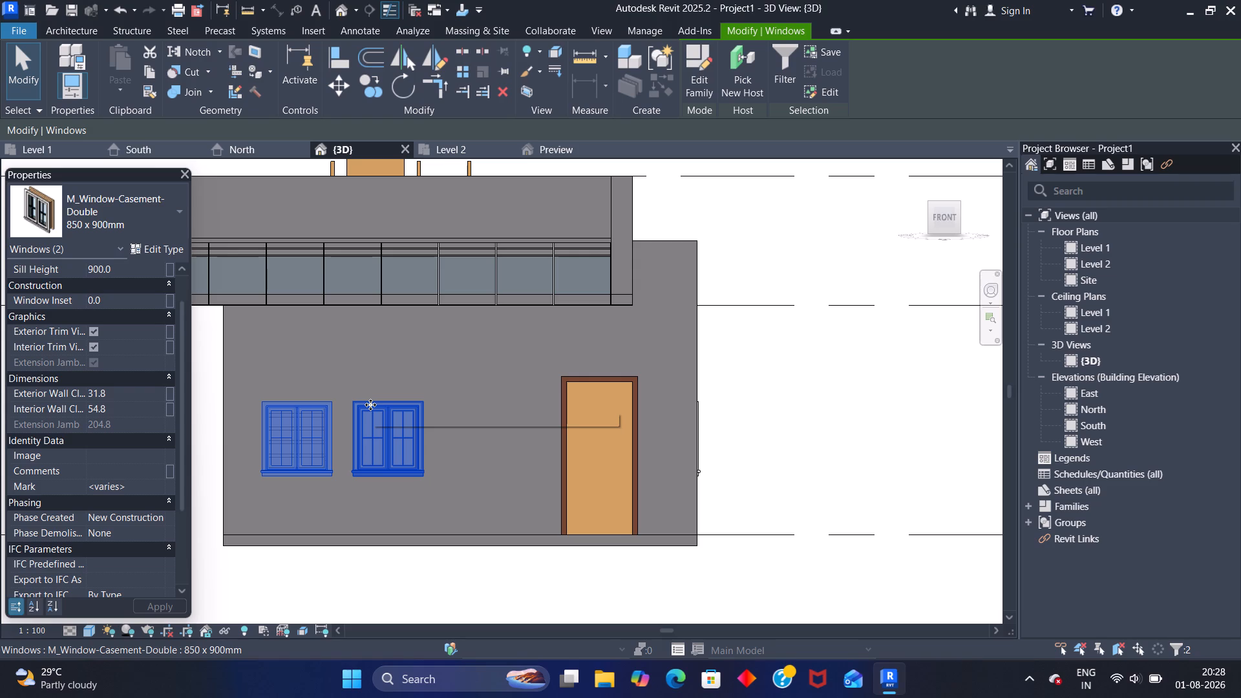
scroll(127, 476, "down", 12)
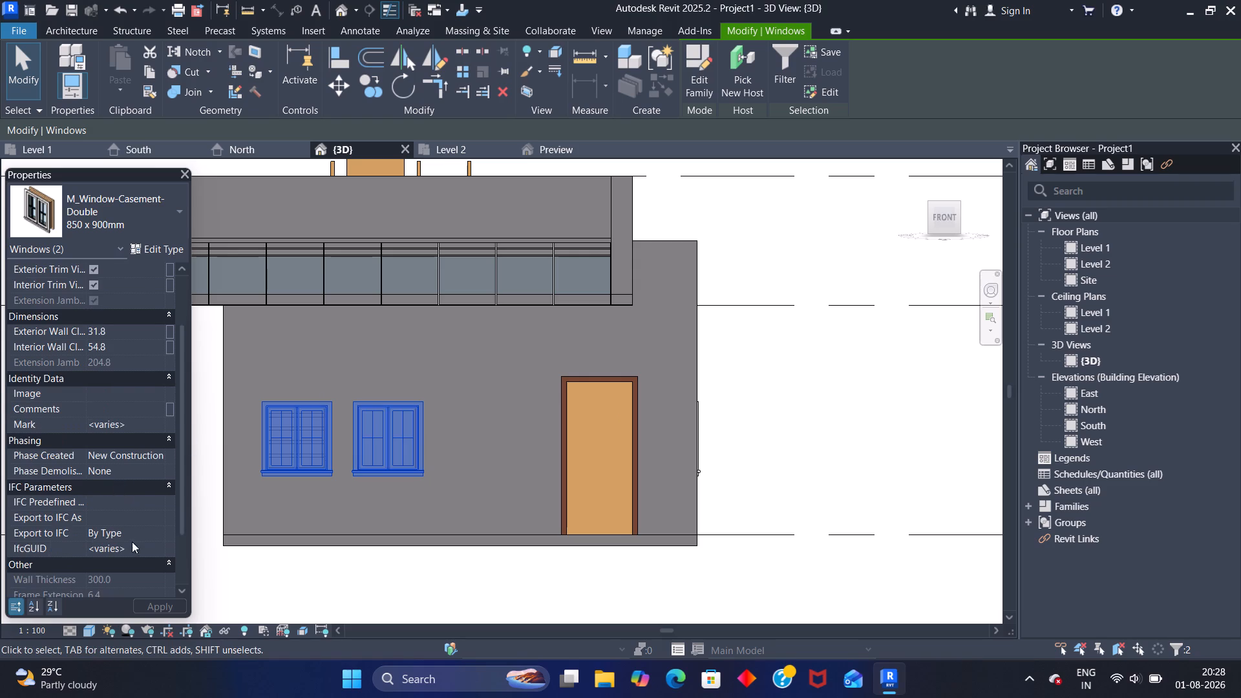
left_click(134, 564)
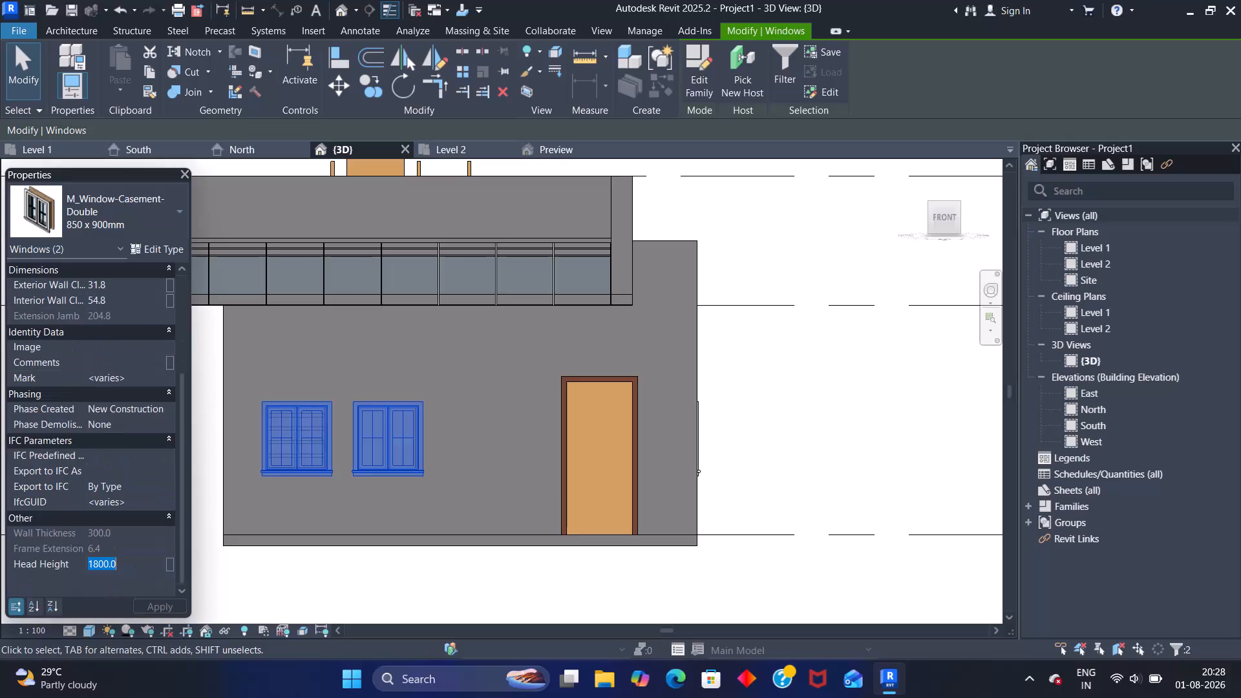
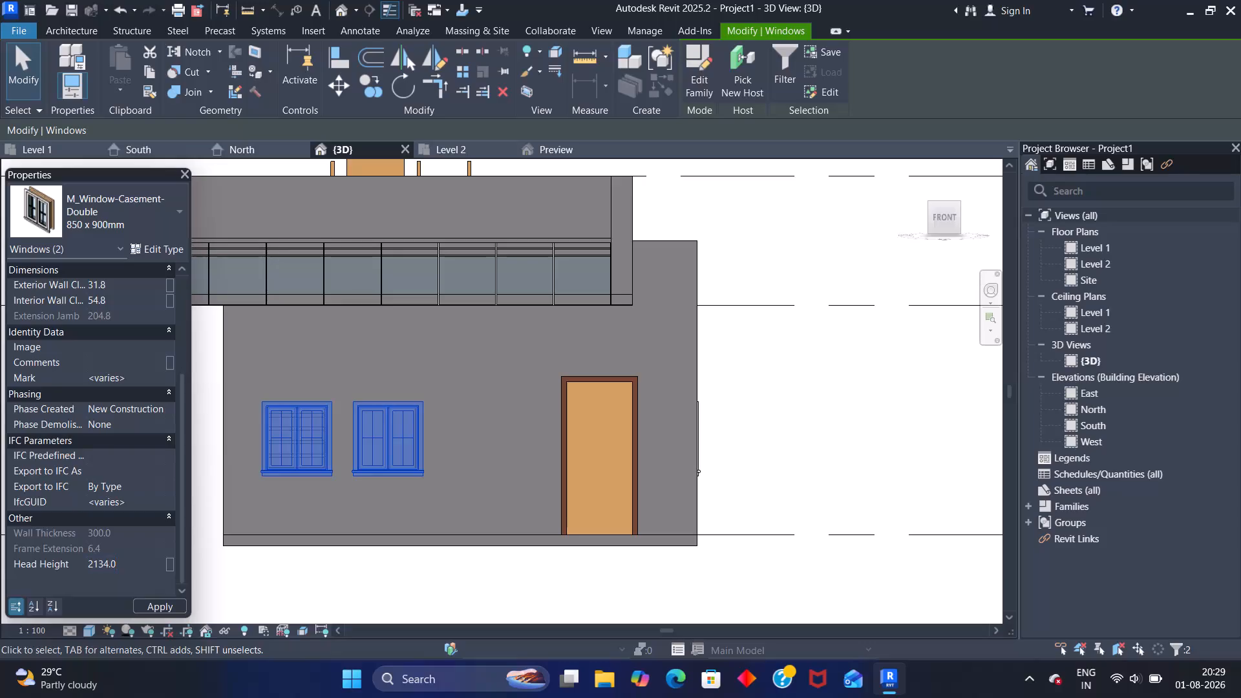
Apply a Head Height of 2134 to both casement windows in the front wall and clear the selection.
left_click(153, 608)
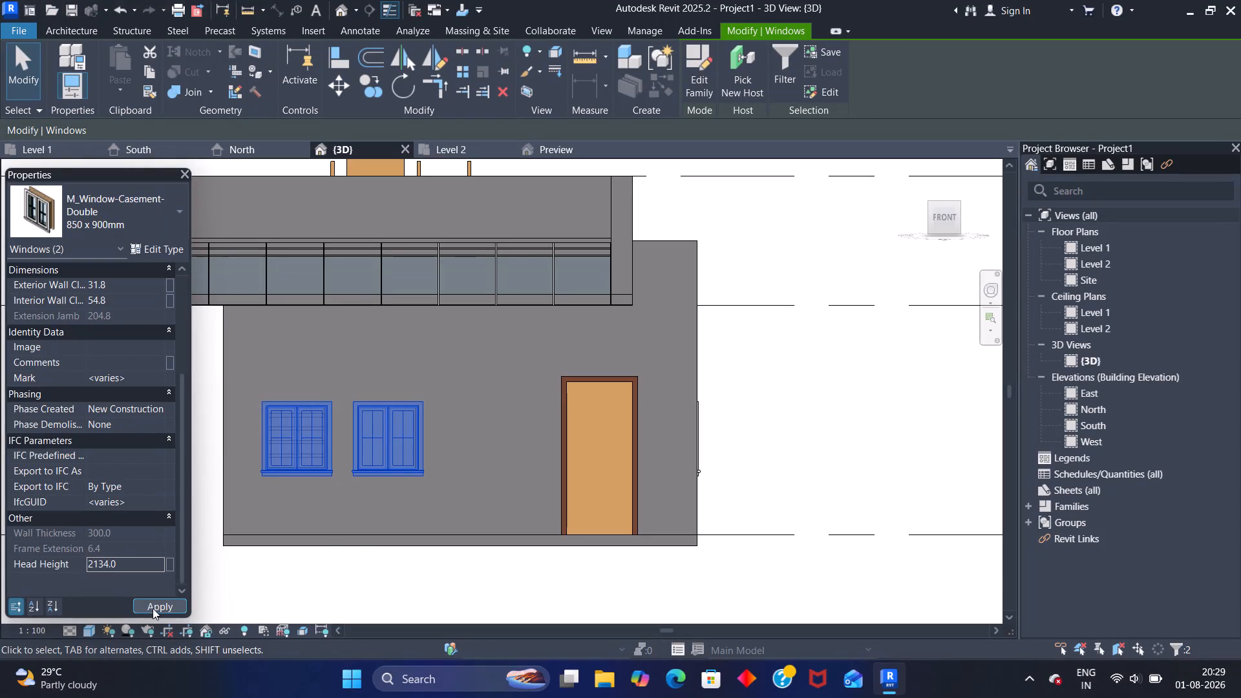
left_click(462, 436)
Check the alignment of the front windows with the top of the entrance door and compare their Head Height values.
scroll(478, 419, "up", 5)
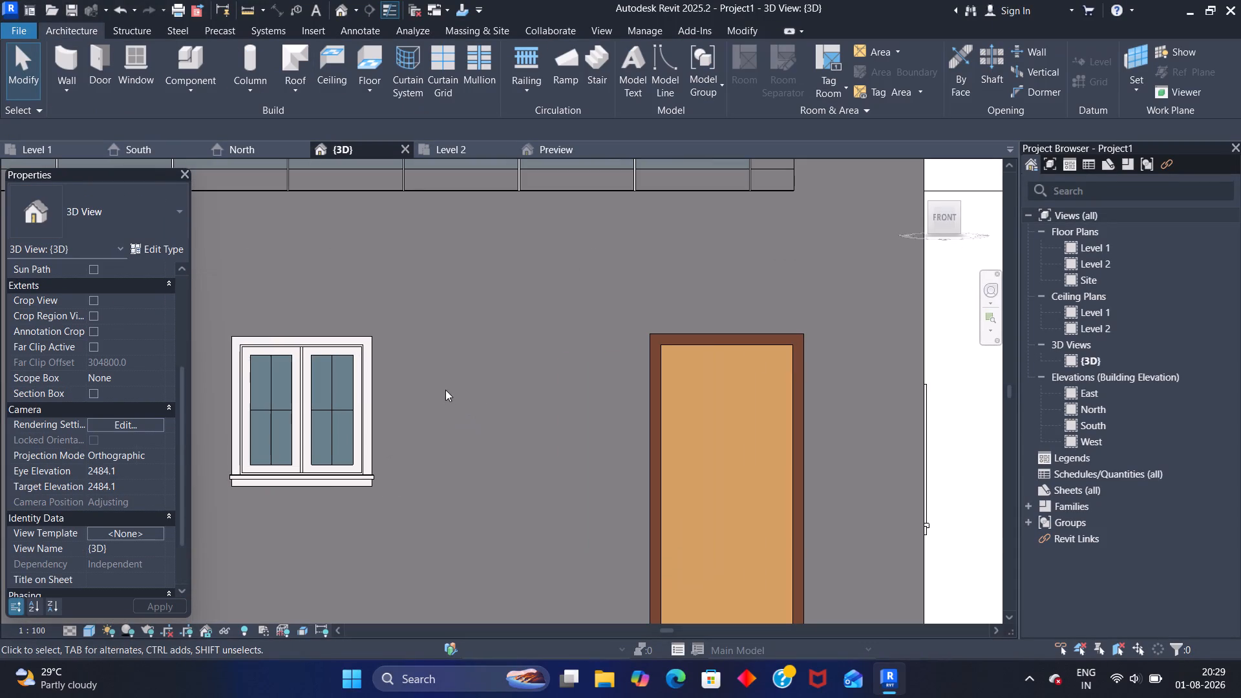
scroll(377, 338, "up", 5)
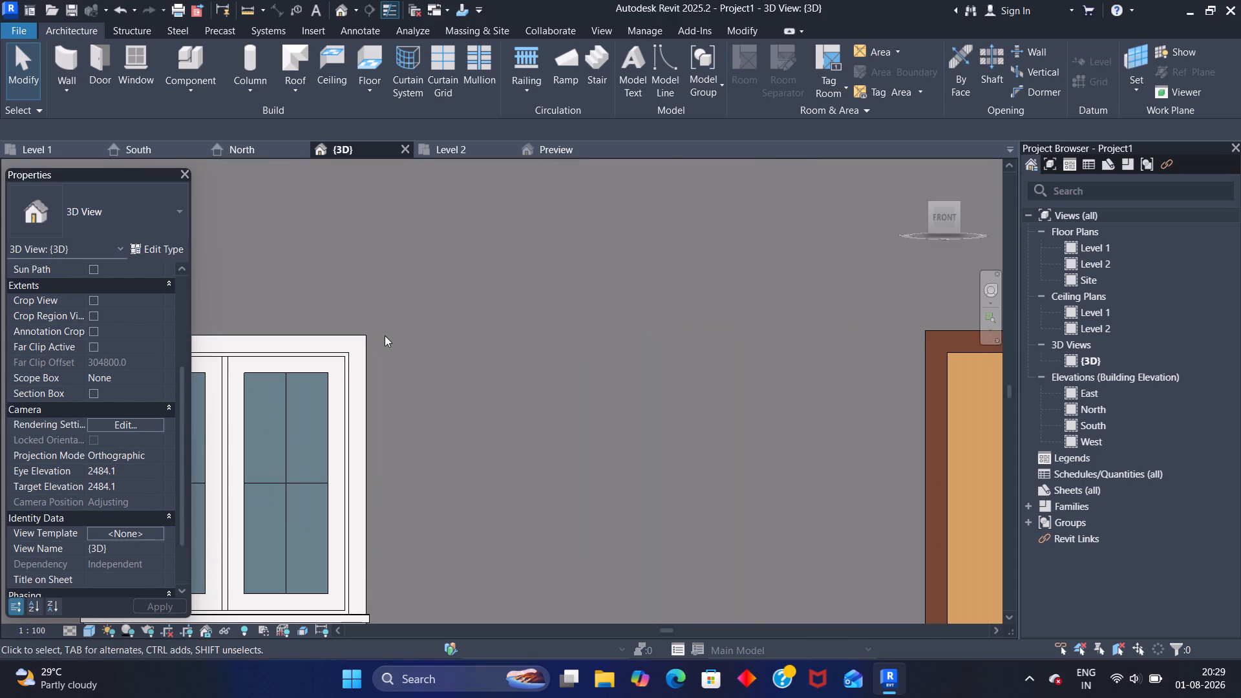
scroll(385, 335, "down", 8)
scroll(464, 362, "down", 1)
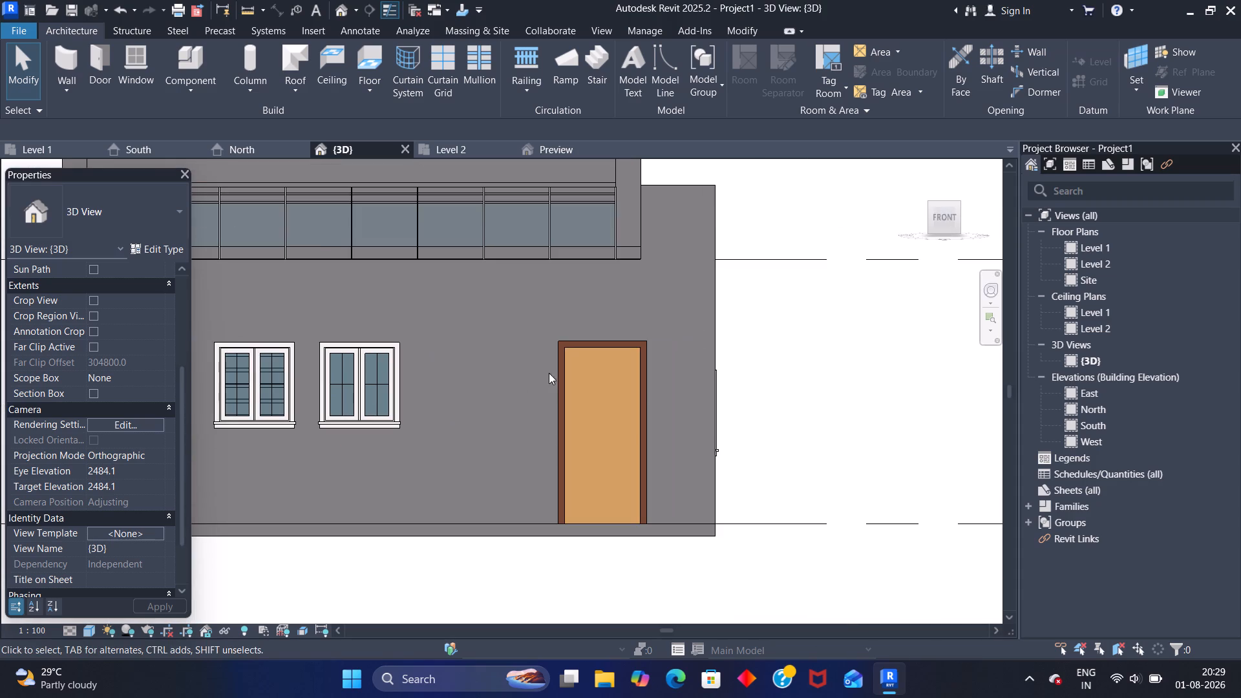
left_click(573, 365)
left_click(569, 346)
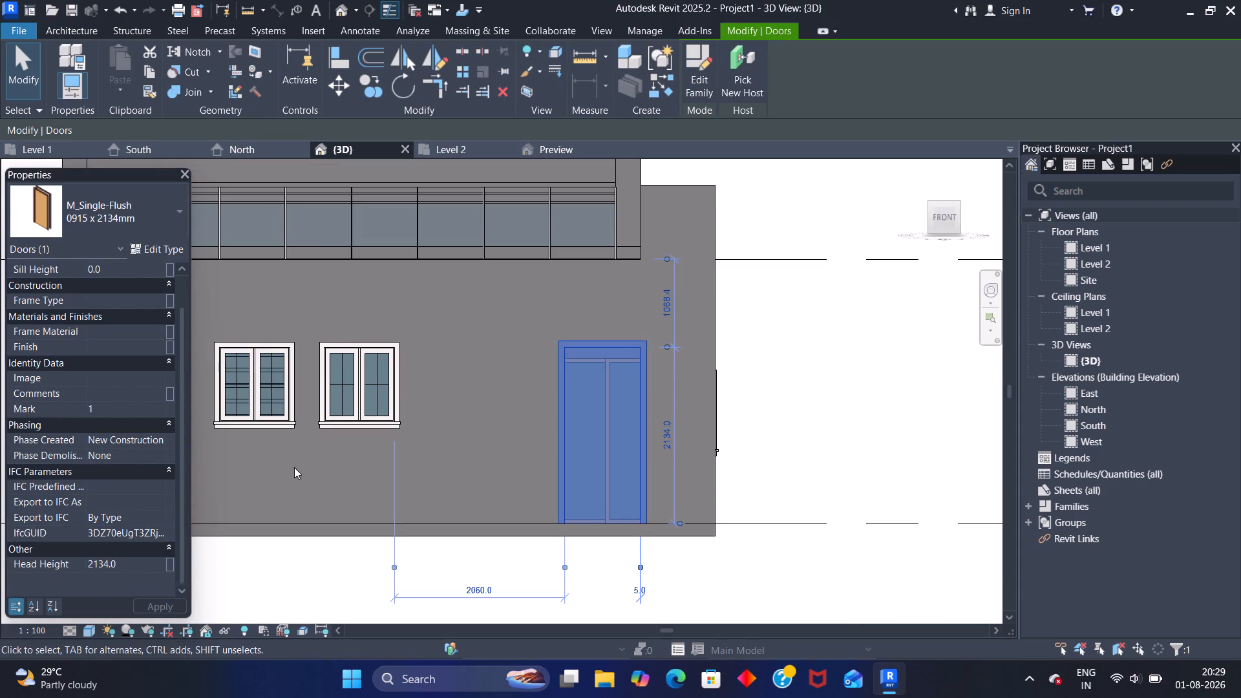
scroll(129, 534, "down", 1)
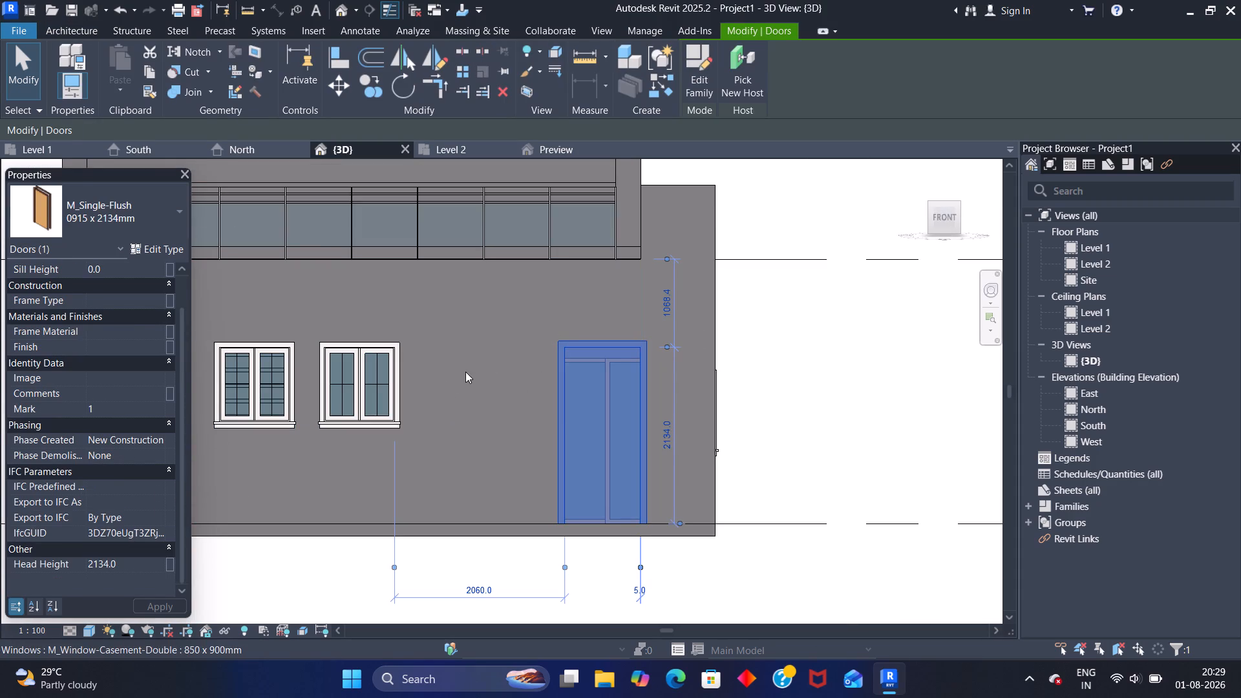
left_click(465, 372)
left_click(386, 354)
scroll(126, 566, "down", 3)
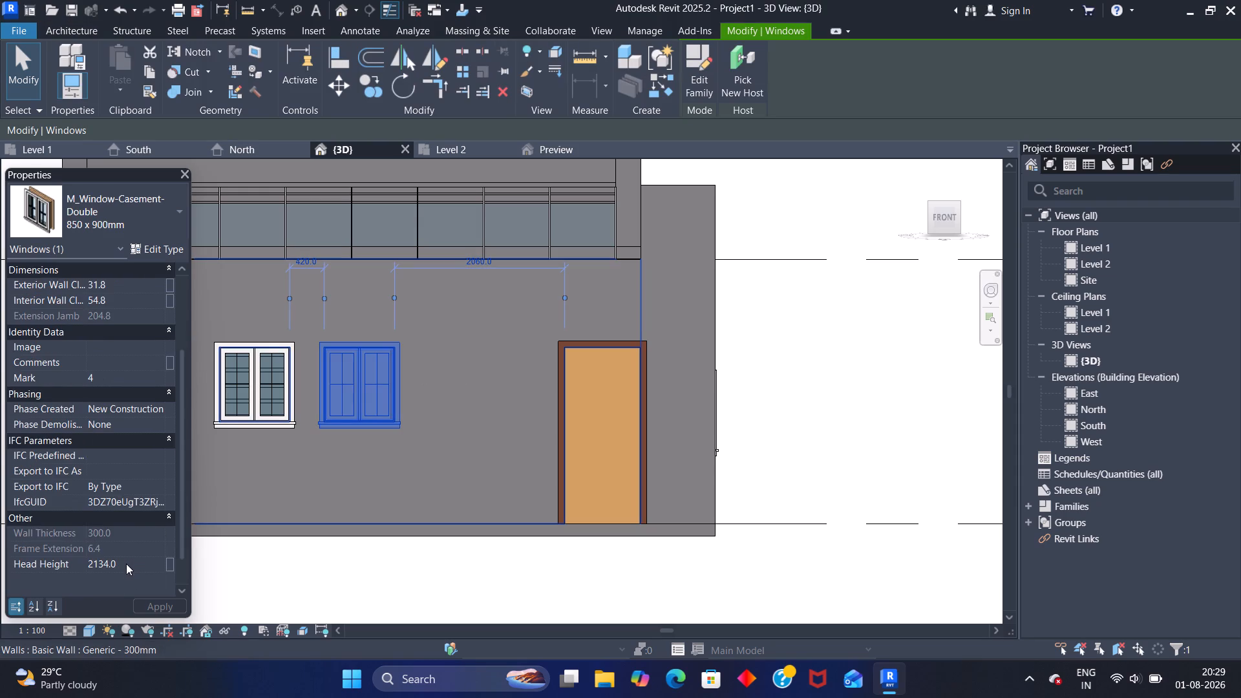
scroll(126, 564, "down", 3)
scroll(141, 555, "up", 1)
left_click(441, 454)
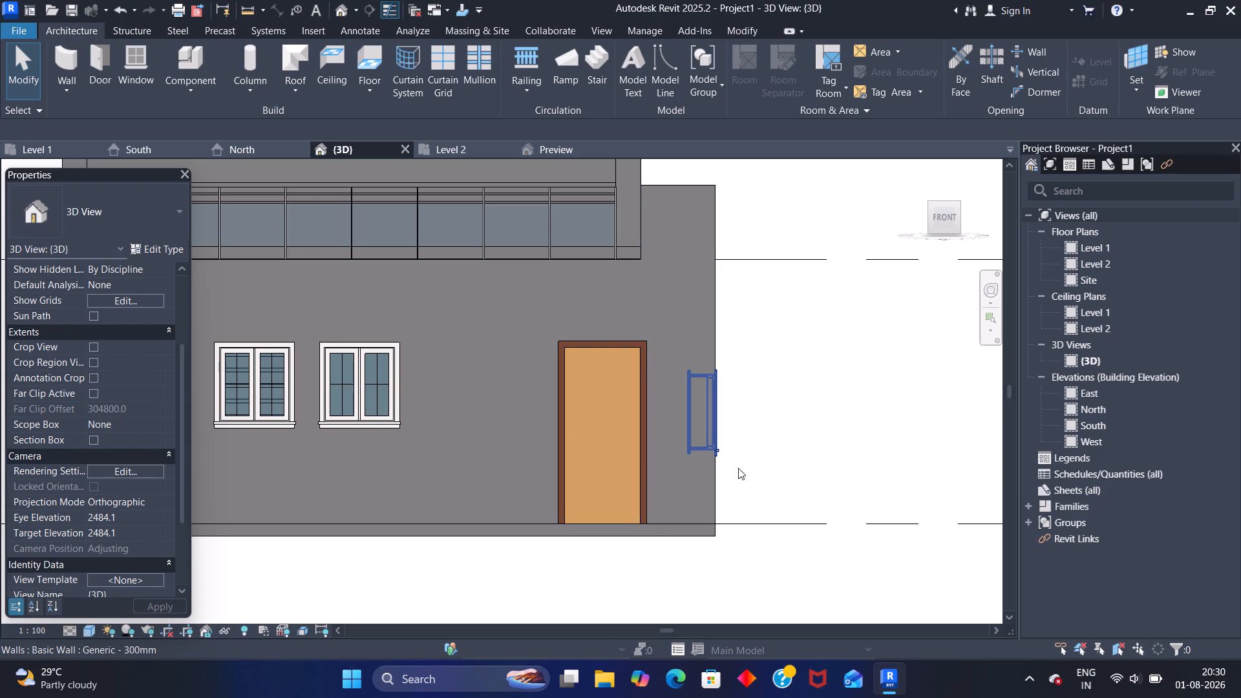
Copy the entrance door's Head Height to the east wall casement window, setting it to 2134.
middle_click_drag(813, 446, 694, 456, "shift")
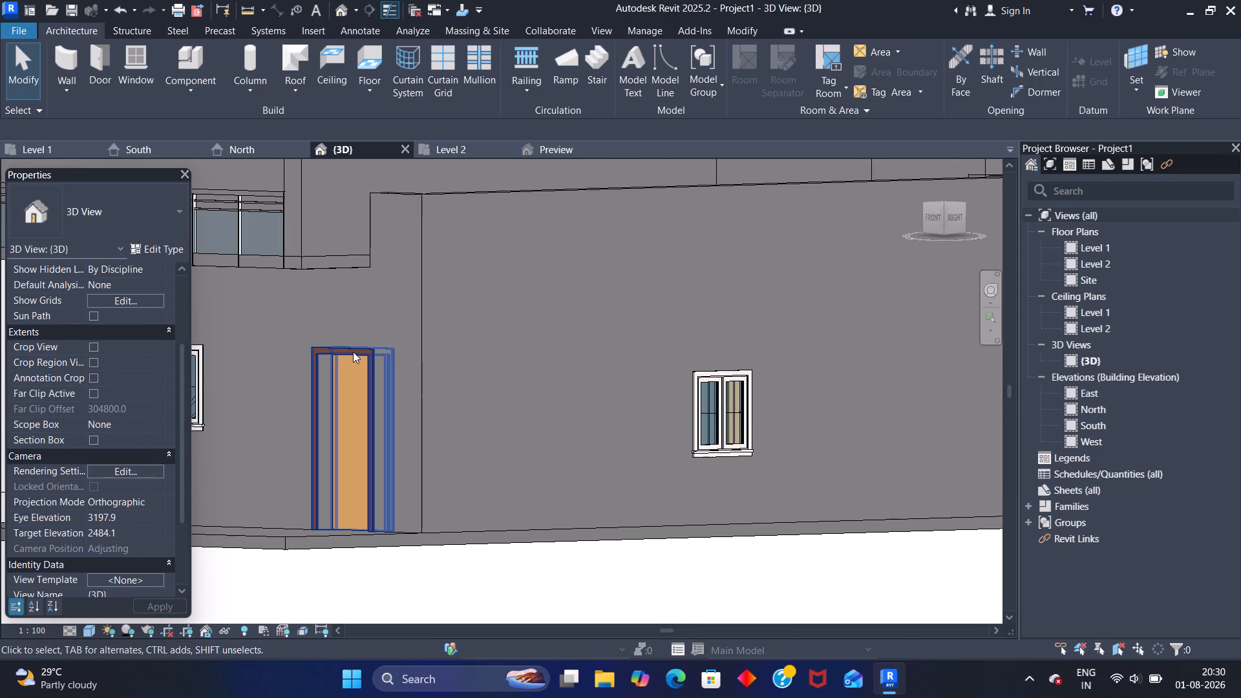
left_click(353, 352)
scroll(131, 540, "down", 2)
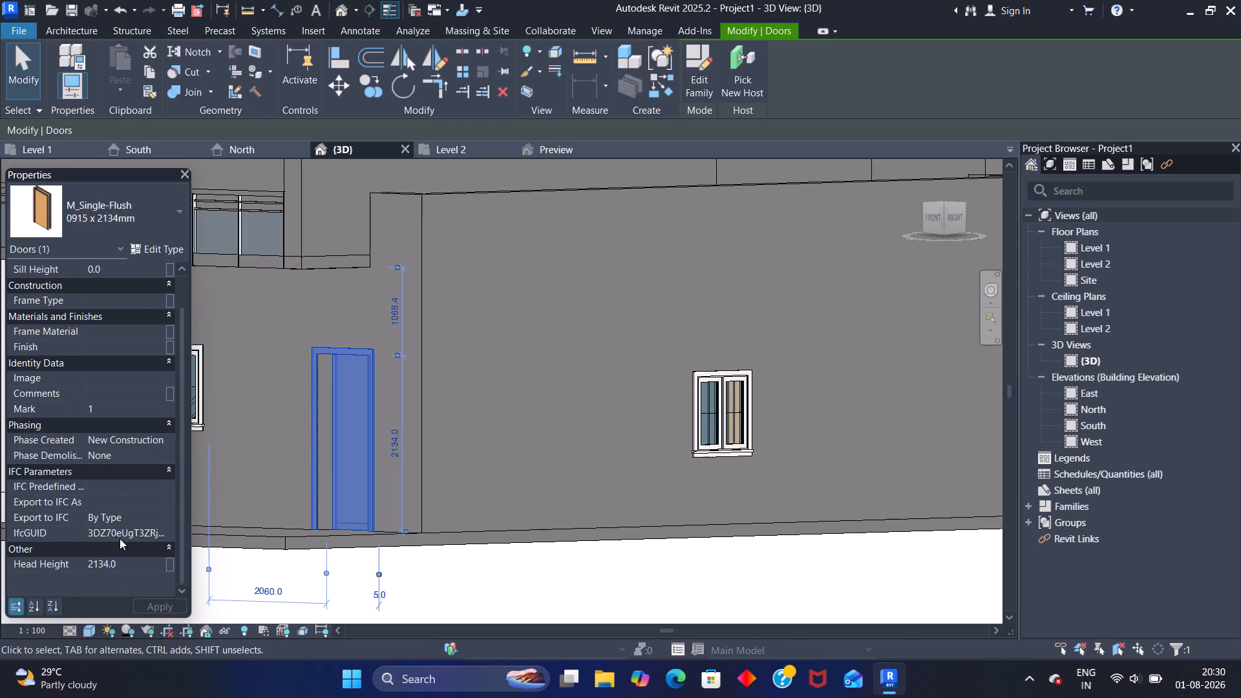
left_click(118, 562)
left_click_drag(118, 562, 85, 571)
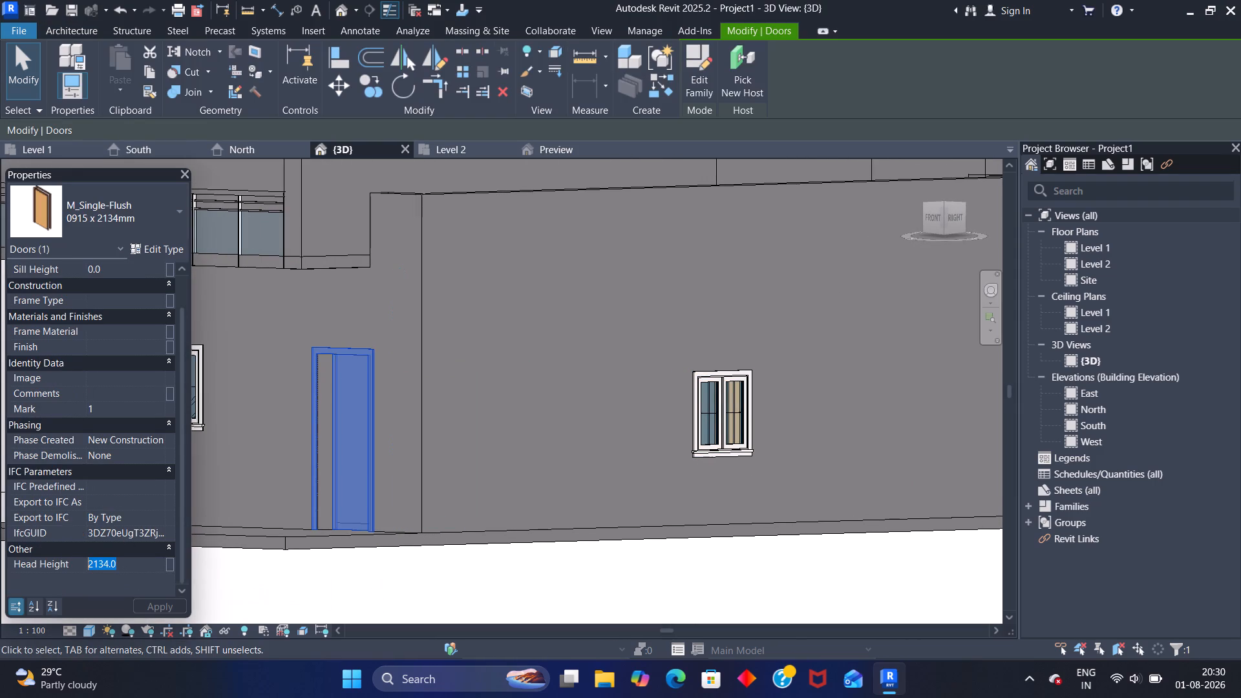
left_click_drag(85, 571, 71, 573)
key("ctrl+c")
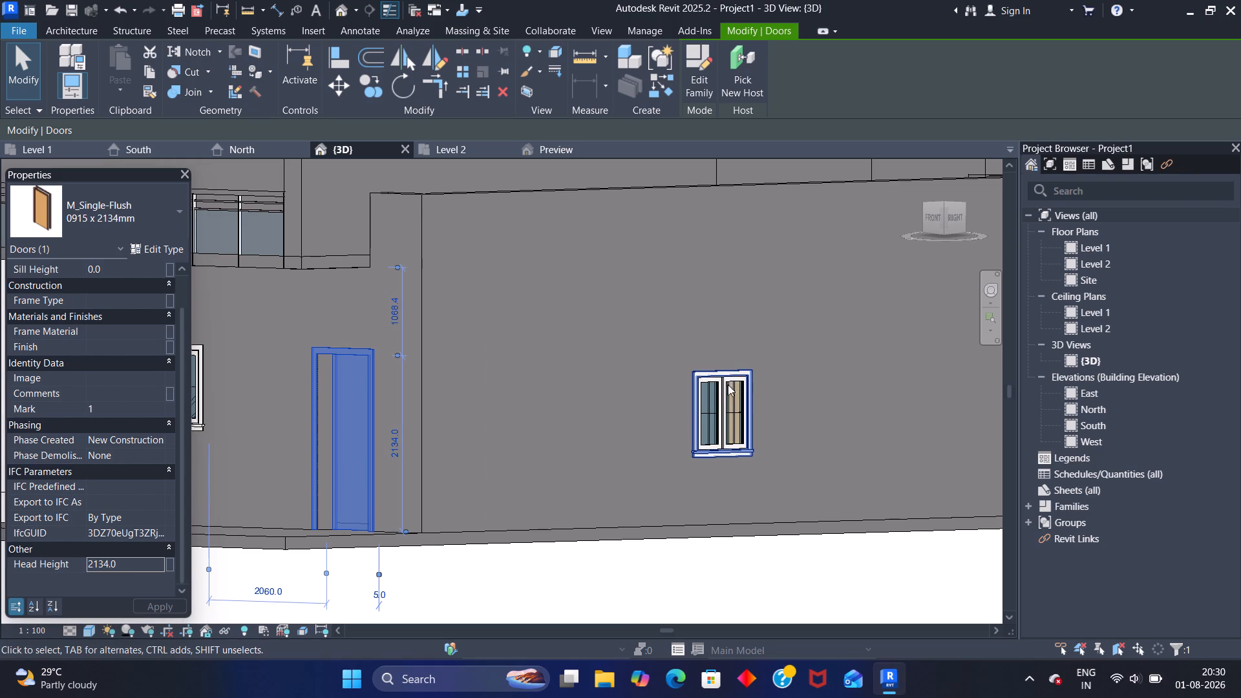
left_click(701, 370)
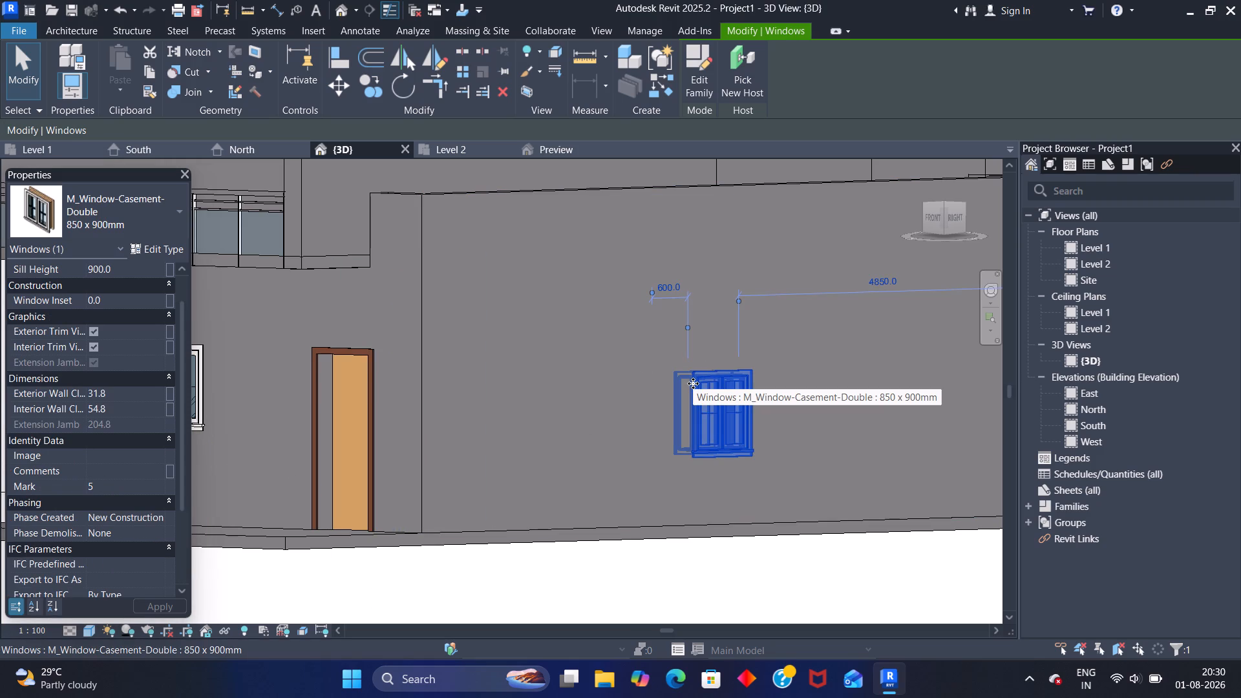
scroll(98, 522, "down", 7)
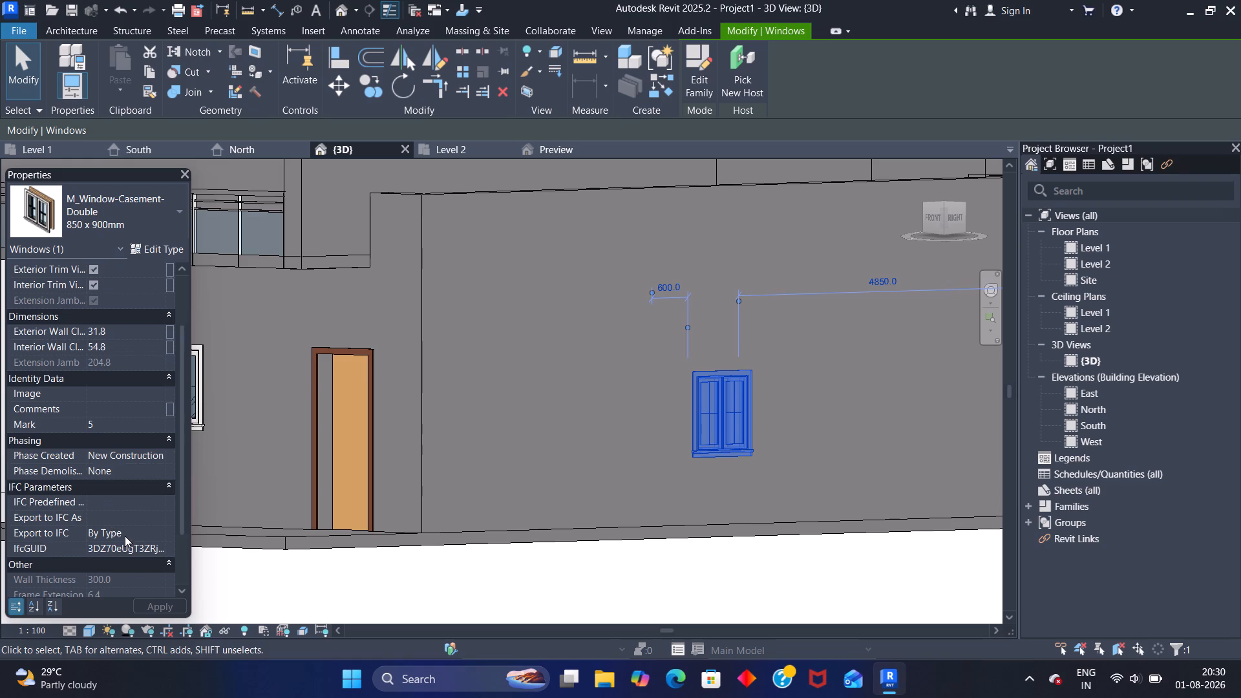
left_click(129, 560)
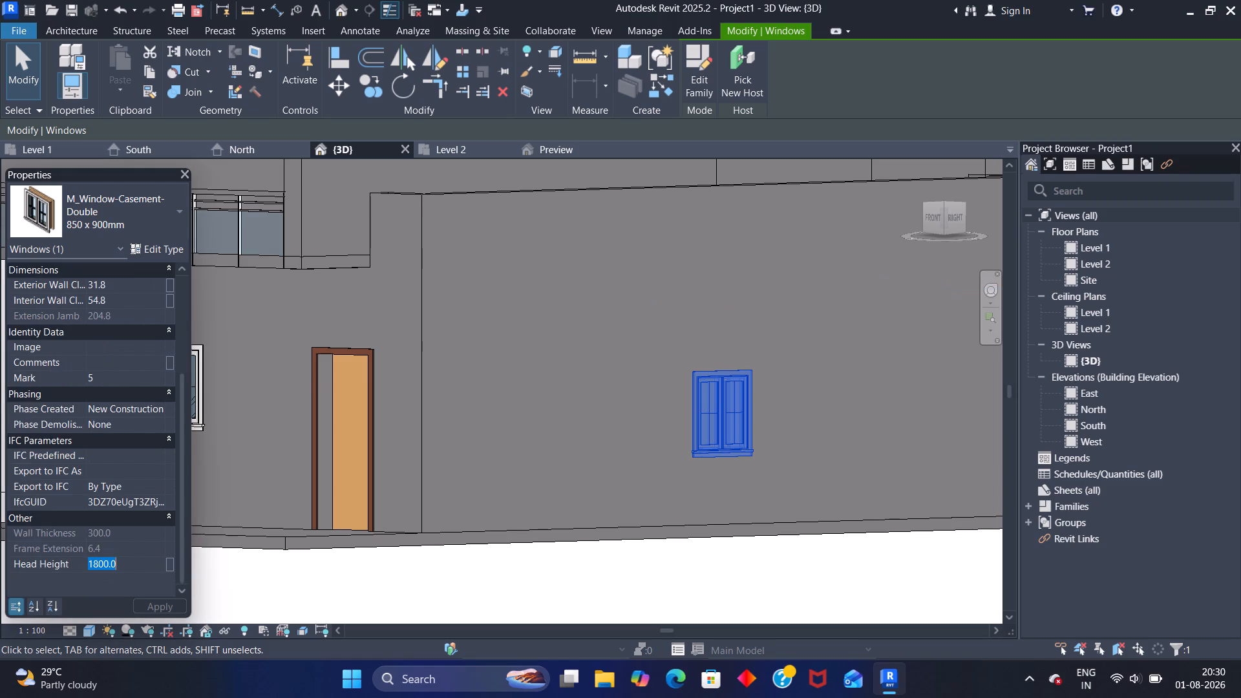
key("ctrl+v")
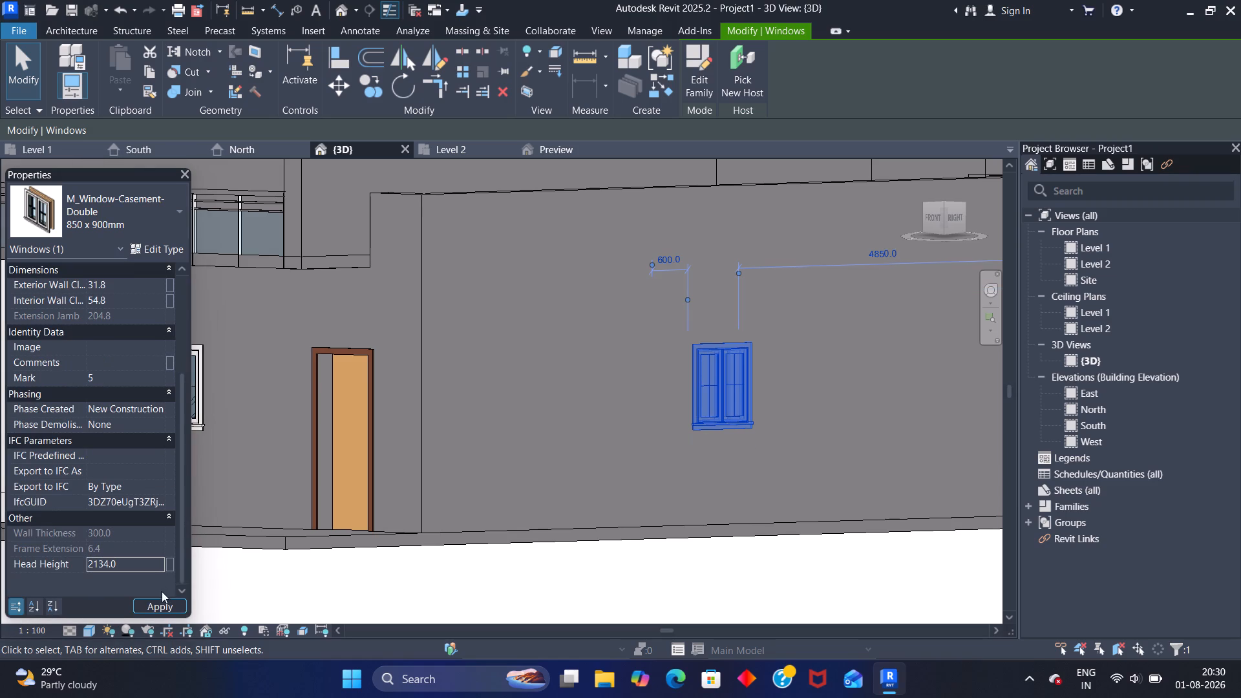
left_click(500, 433)
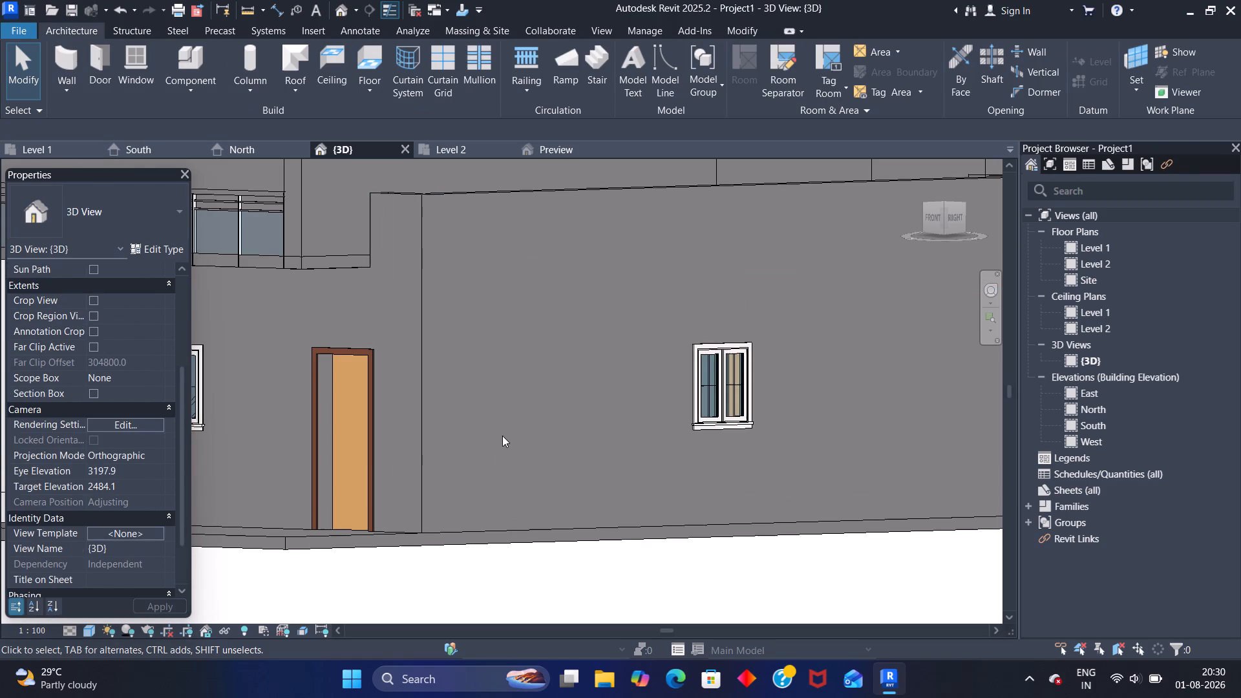
Set the 3D view's visual style to Hidden Line.
scroll(494, 430, "down", 4)
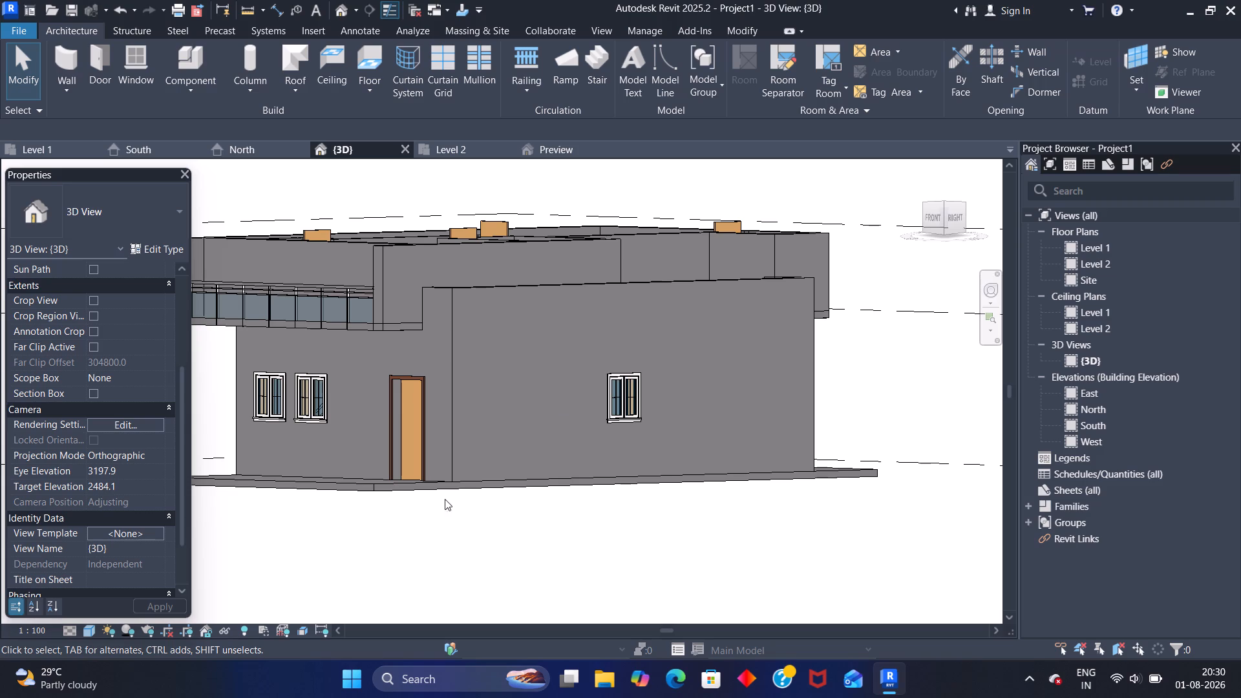
left_click(93, 629)
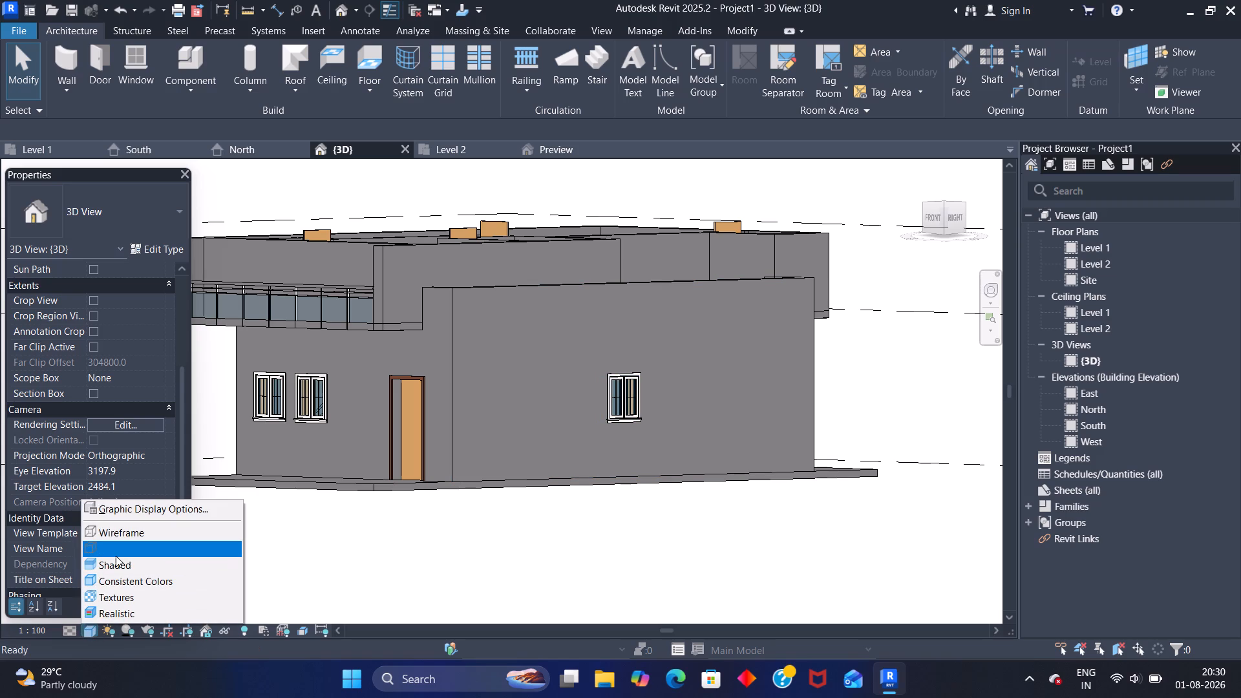
left_click(116, 553)
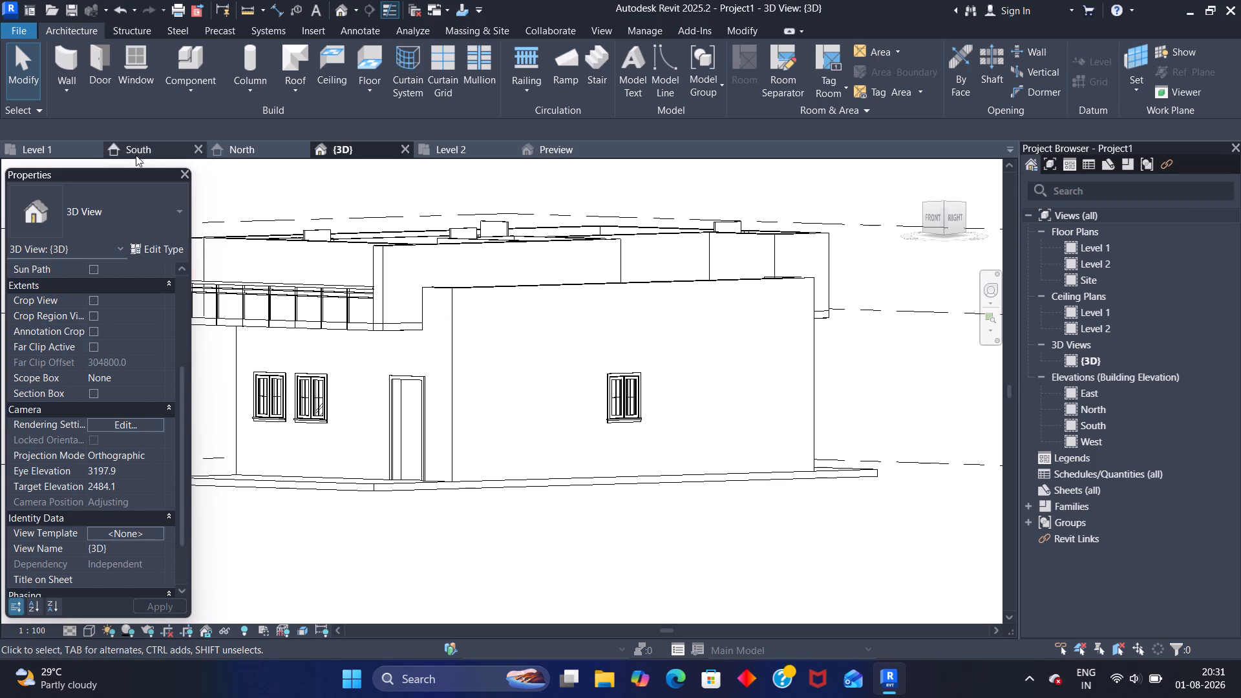
Open the Level 1 floor plan with the whole house layout in view.
left_click(29, 148)
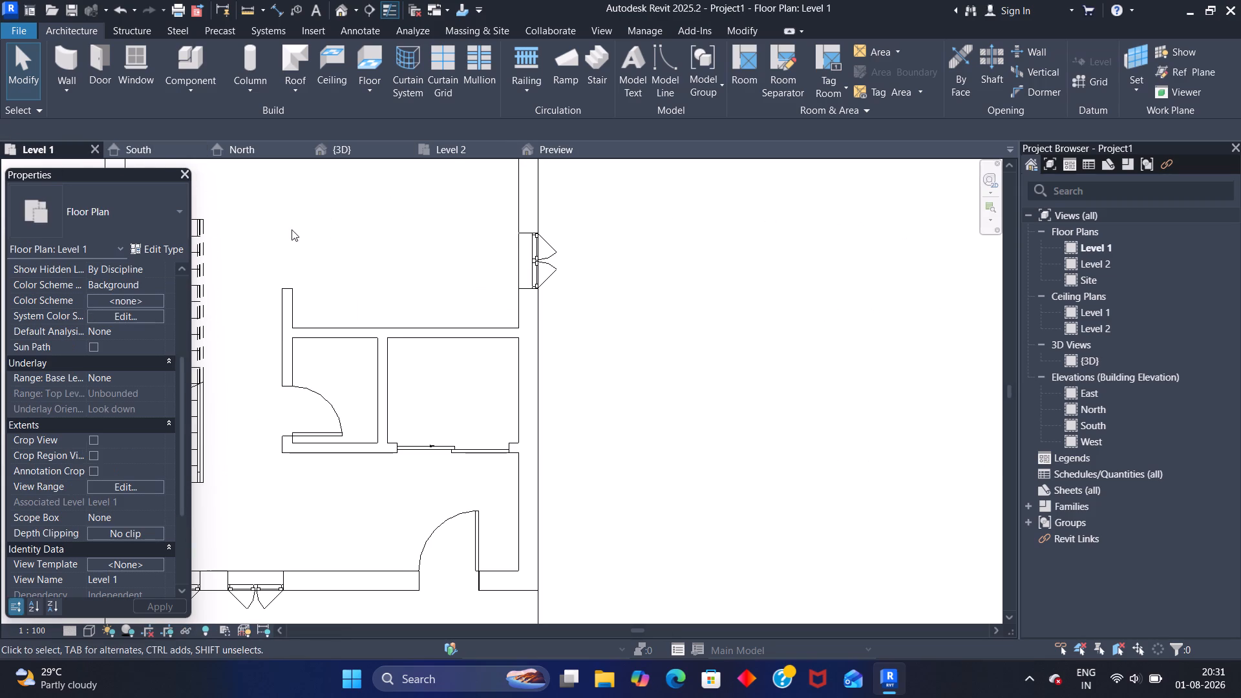
scroll(293, 234, "down", 4)
middle_click_drag(303, 230, 512, 350)
scroll(501, 333, "down", 3)
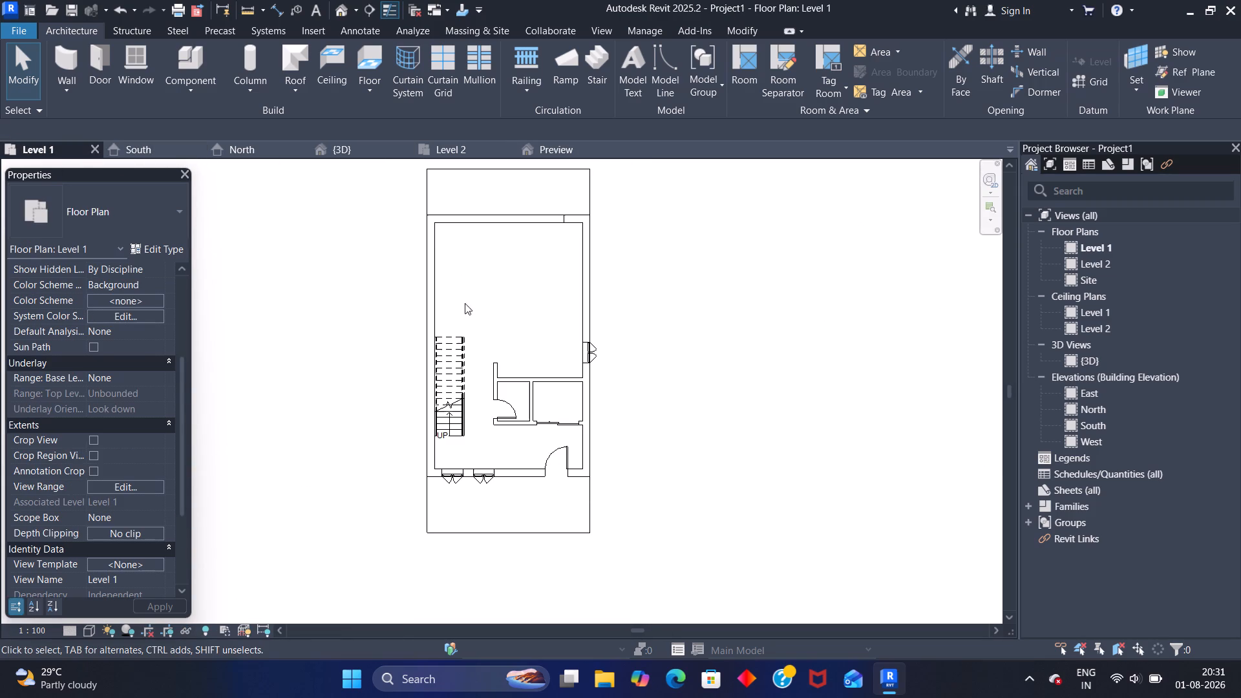
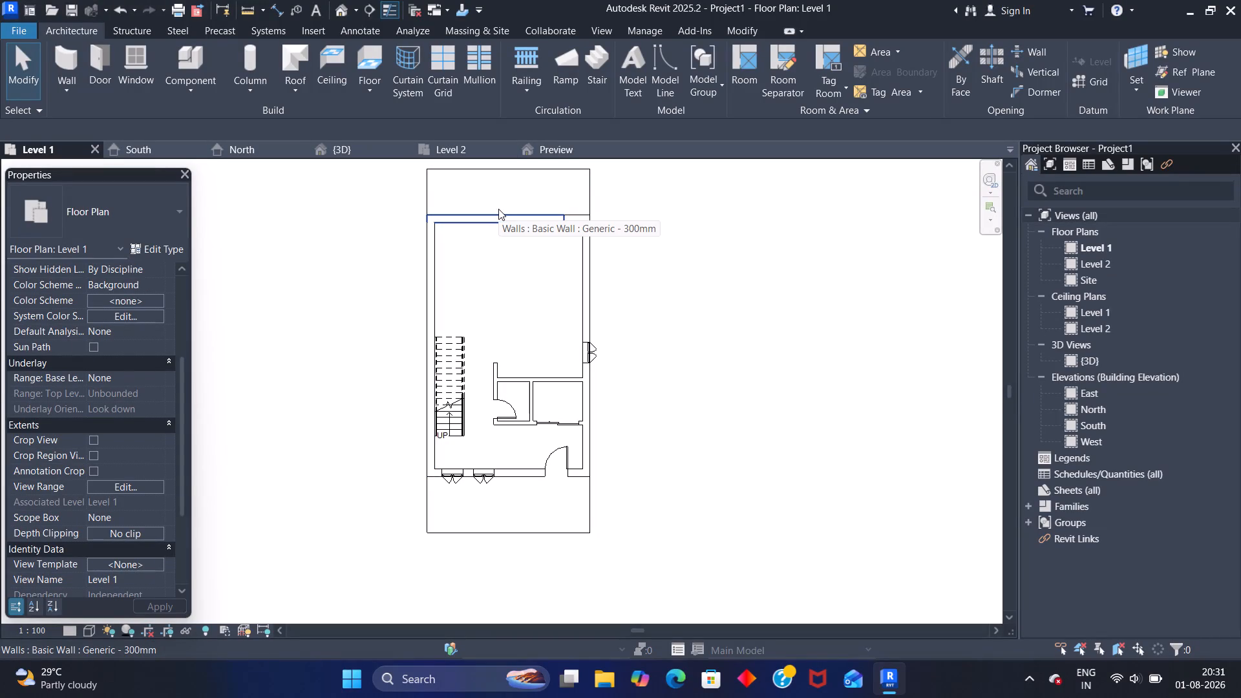
Draw a 5200 mm Storefront curtain wall along the Level 1 north wall's centreline, starting 400 mm from the inner west corner.
scroll(498, 207, "up", 3)
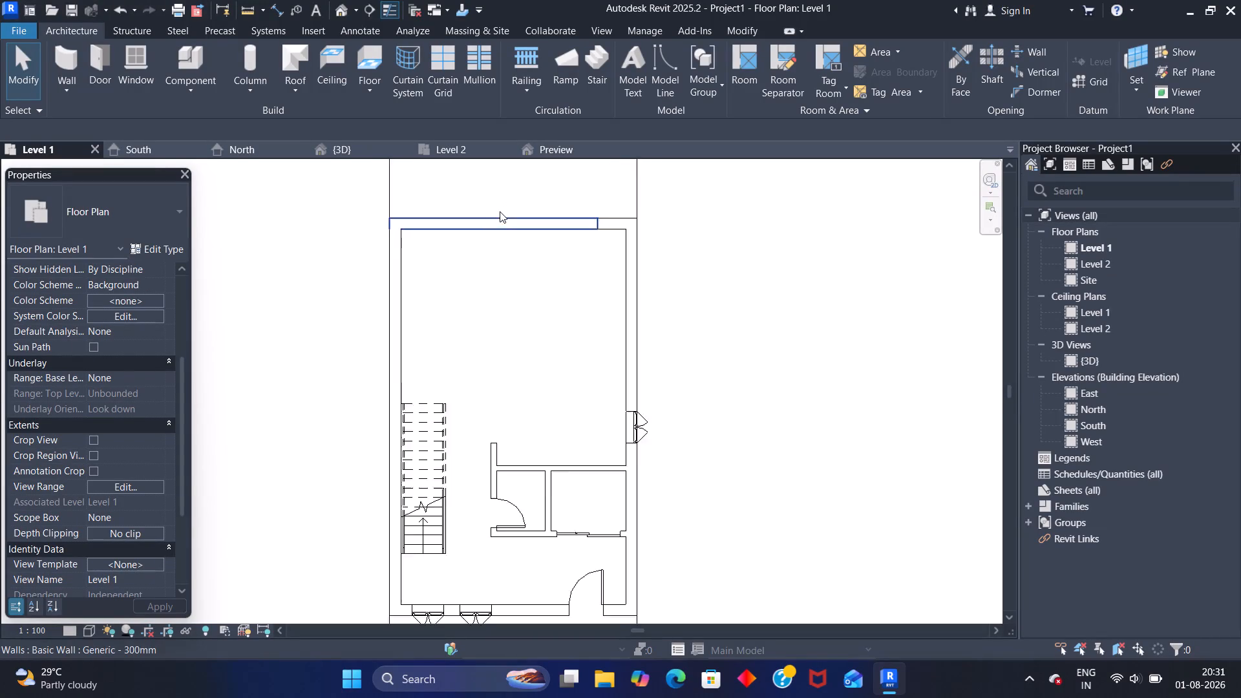
scroll(500, 211, "up", 1)
middle_click_drag(488, 198, 489, 231)
scroll(491, 222, "up", 5)
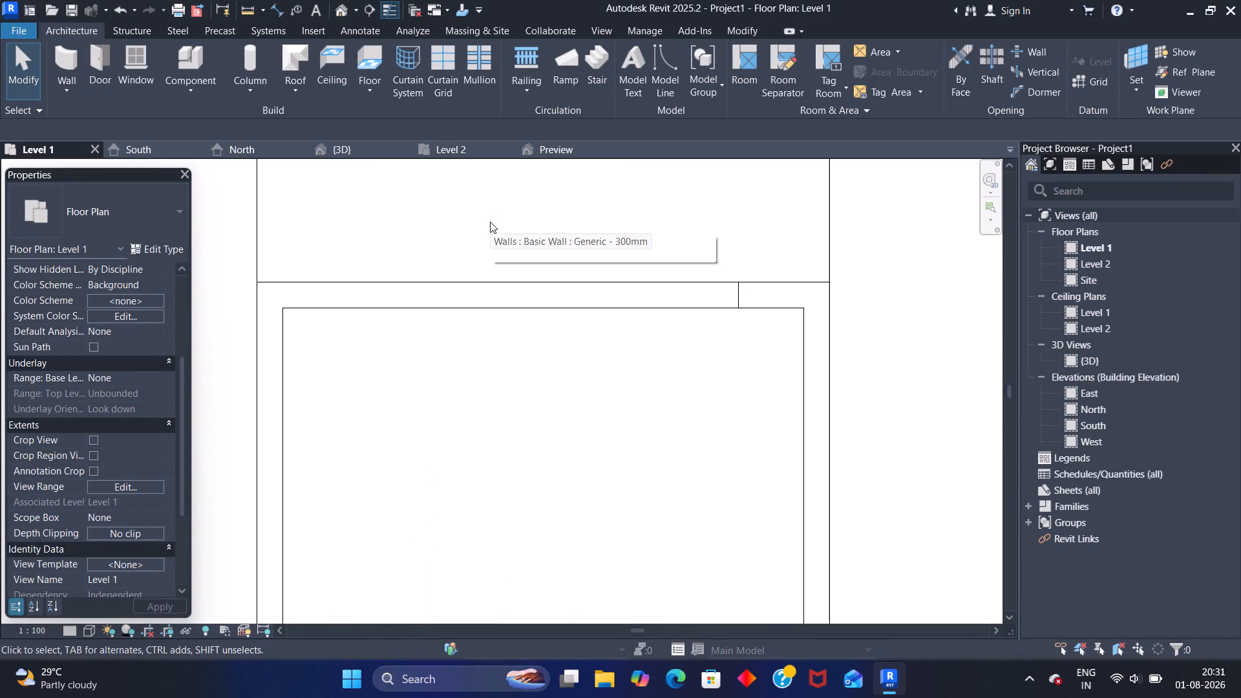
left_click(76, 66)
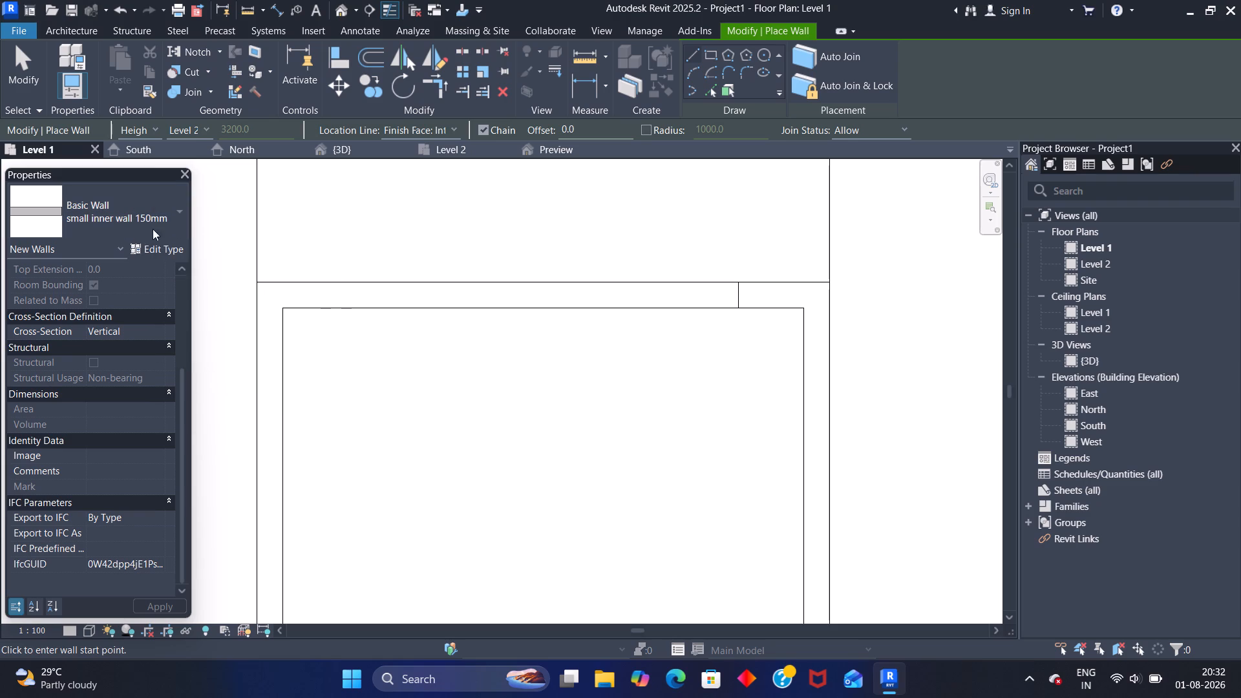
left_click(182, 210)
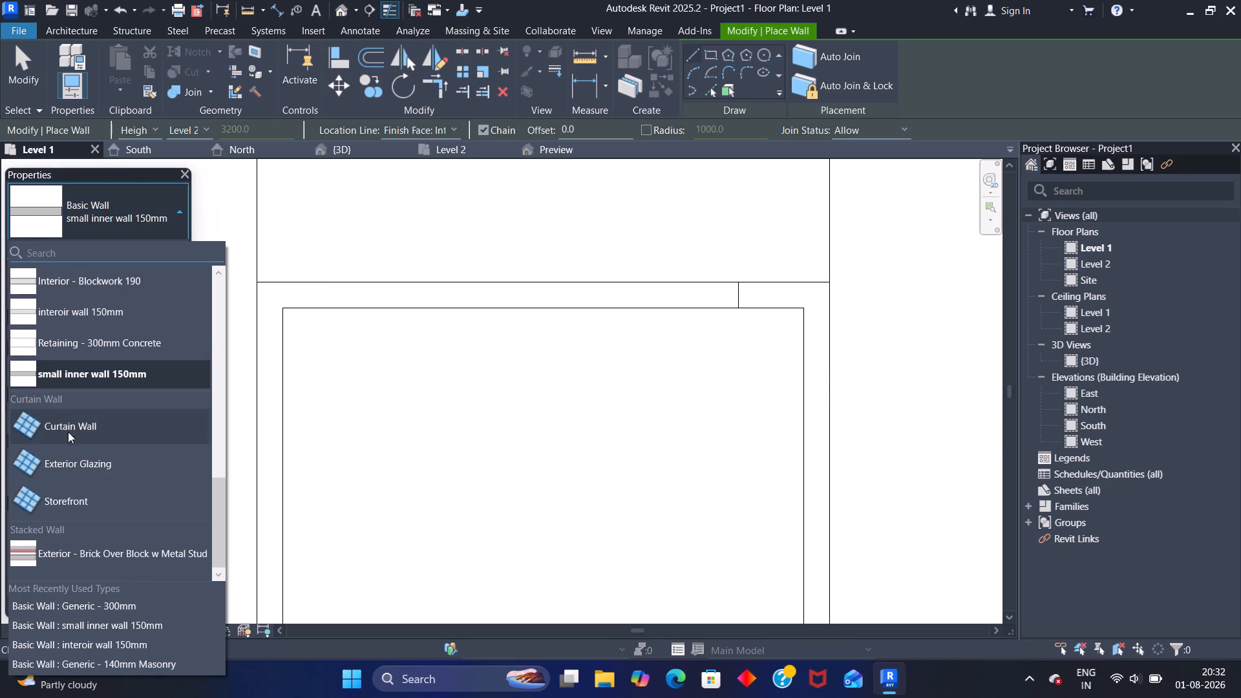
left_click(70, 498)
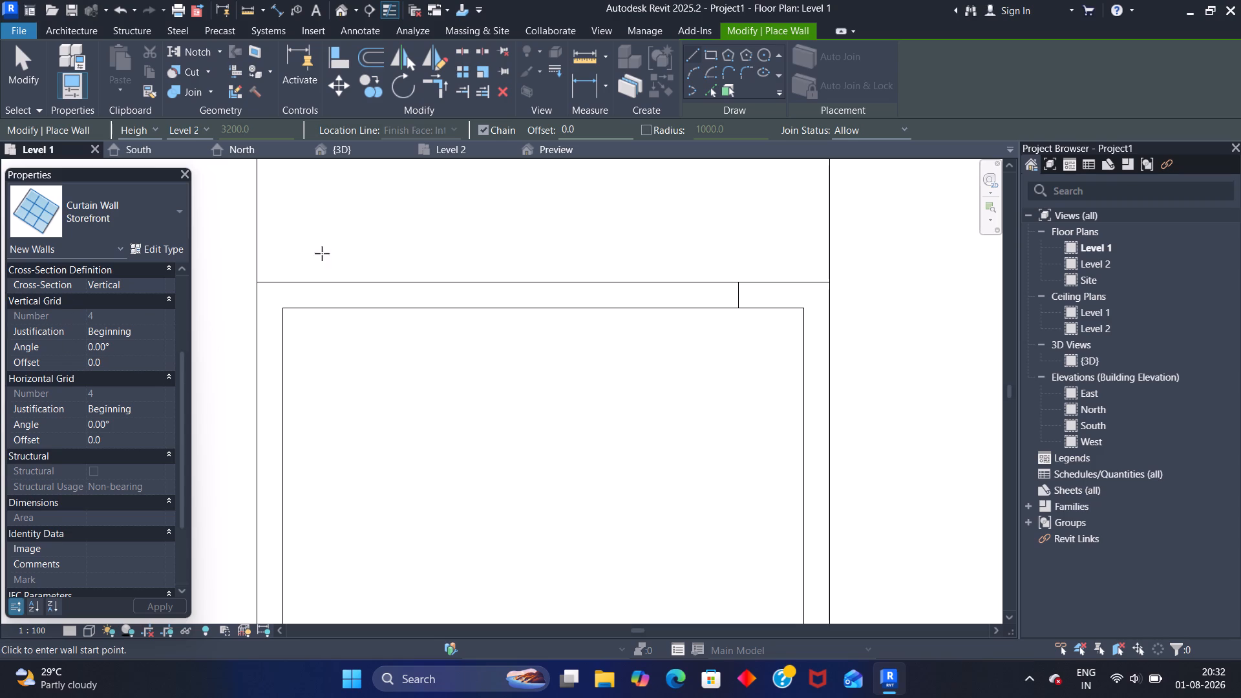
scroll(304, 293, "up", 5)
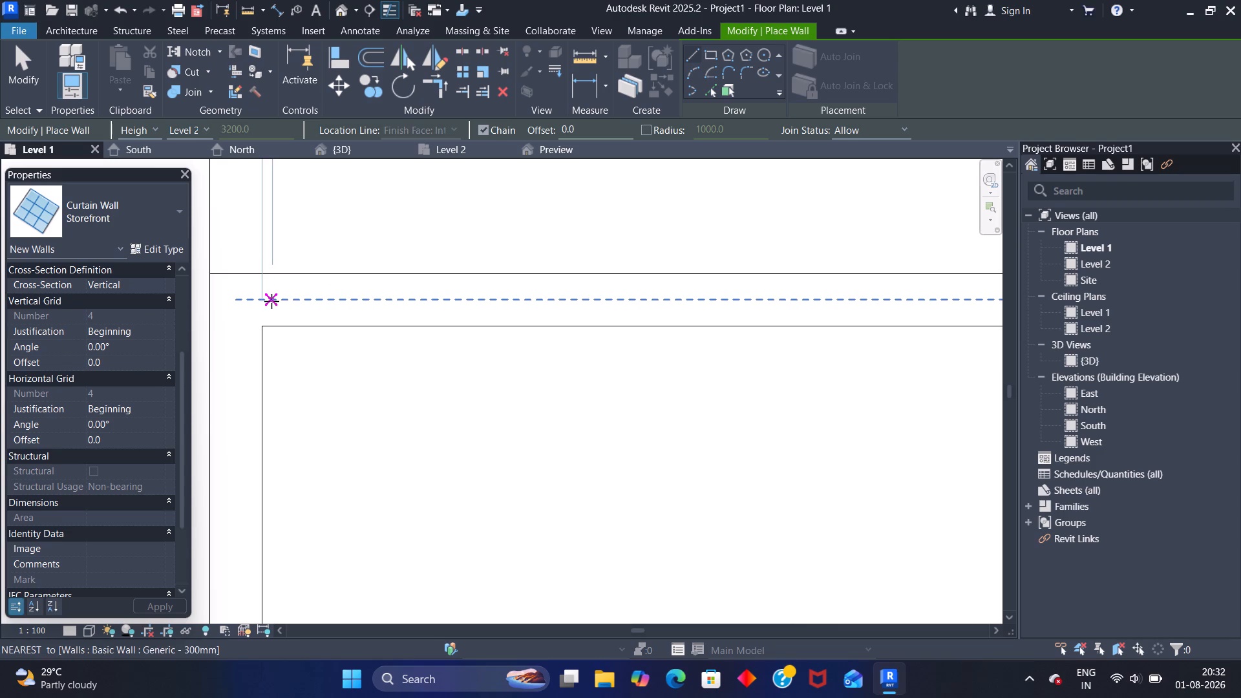
scroll(310, 307, "down", 3)
middle_click_drag(317, 313, 317, 321)
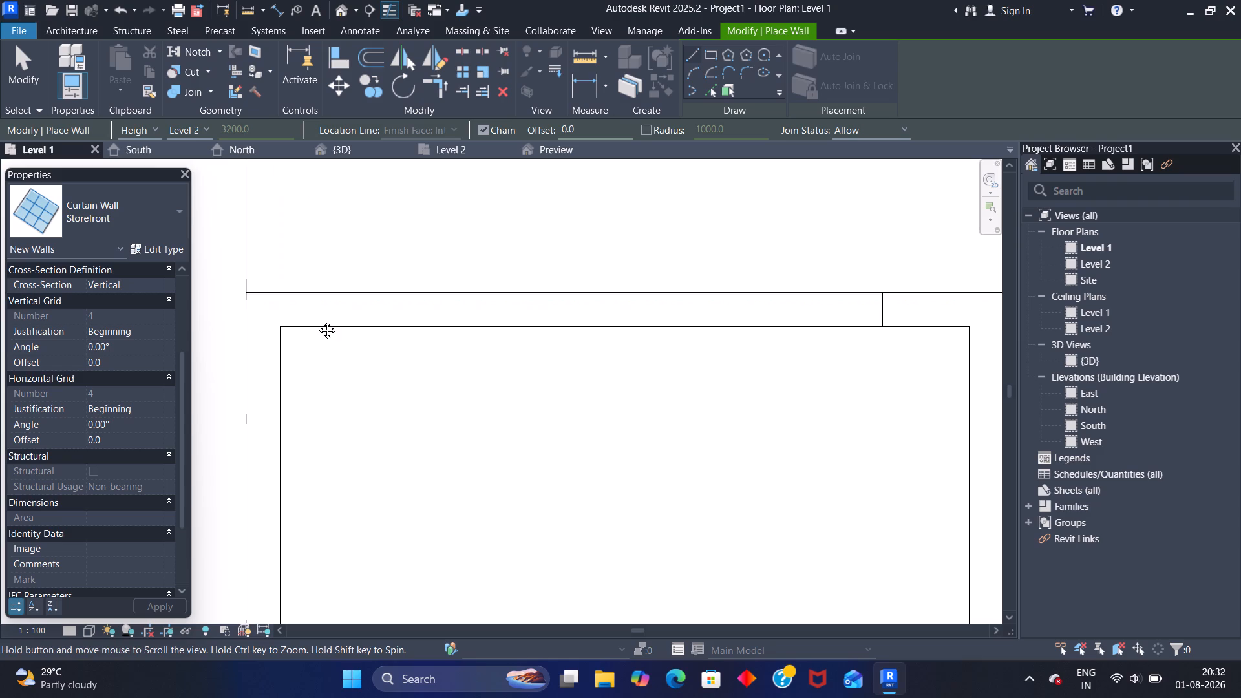
middle_click_drag(317, 321, 320, 353)
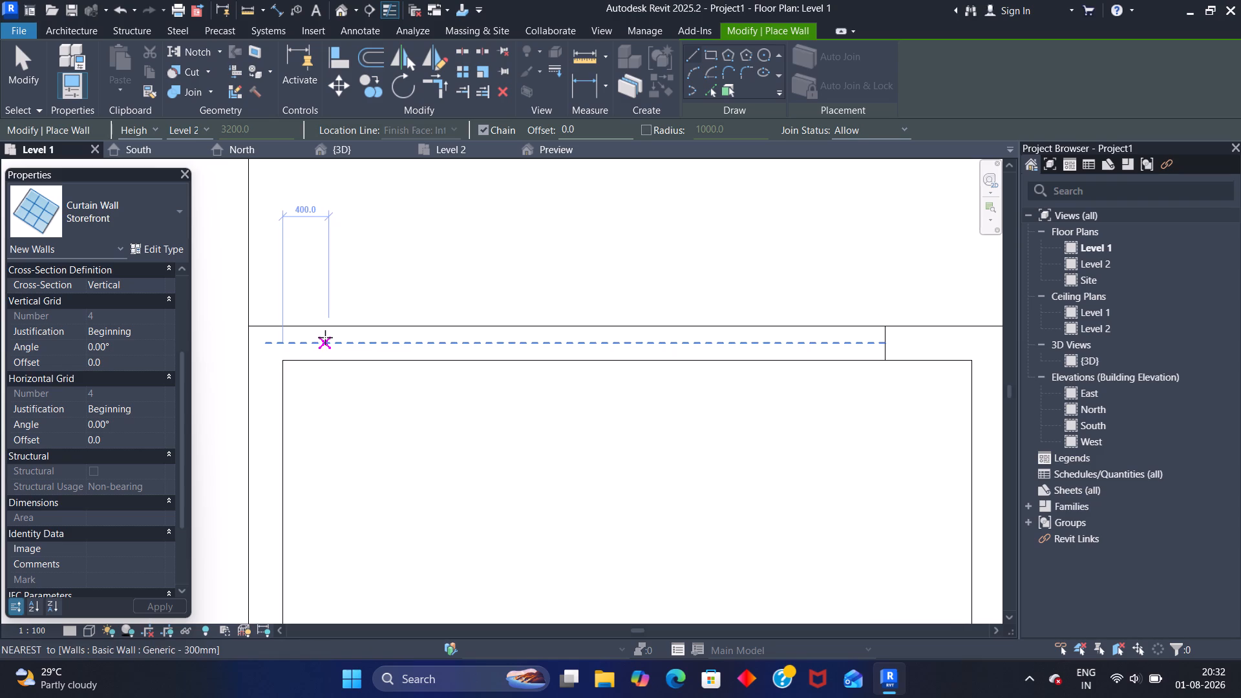
left_click(327, 336)
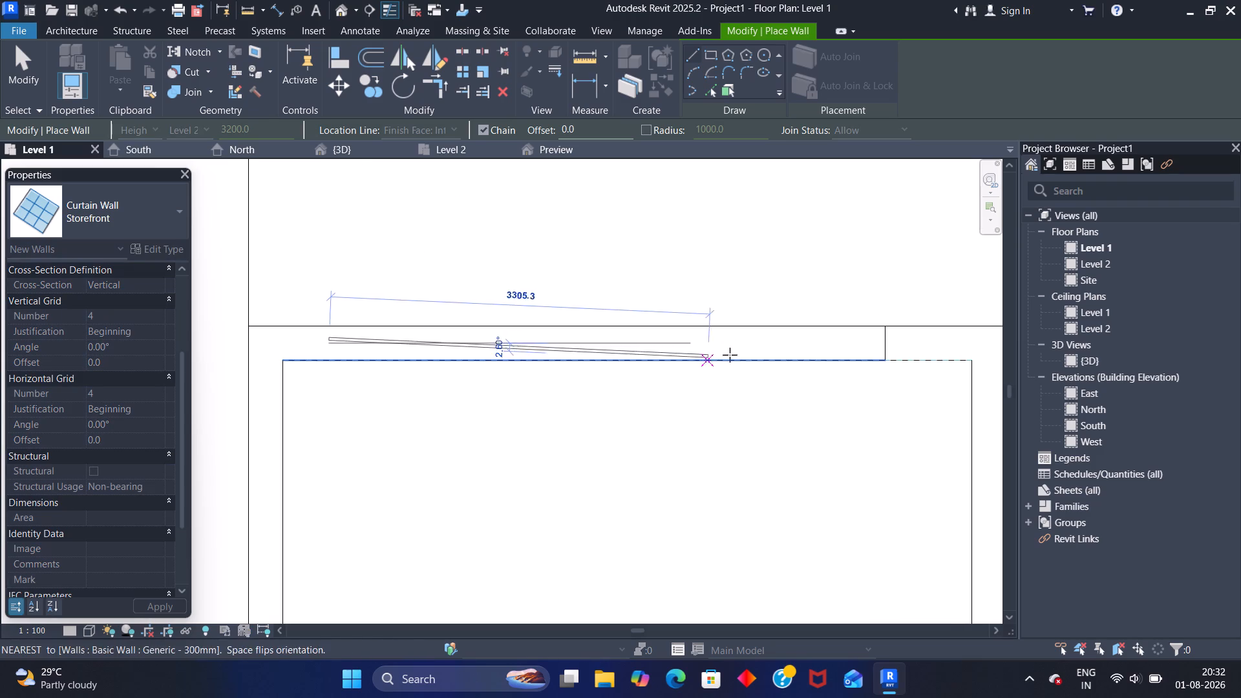
middle_click_drag(829, 343, 612, 346)
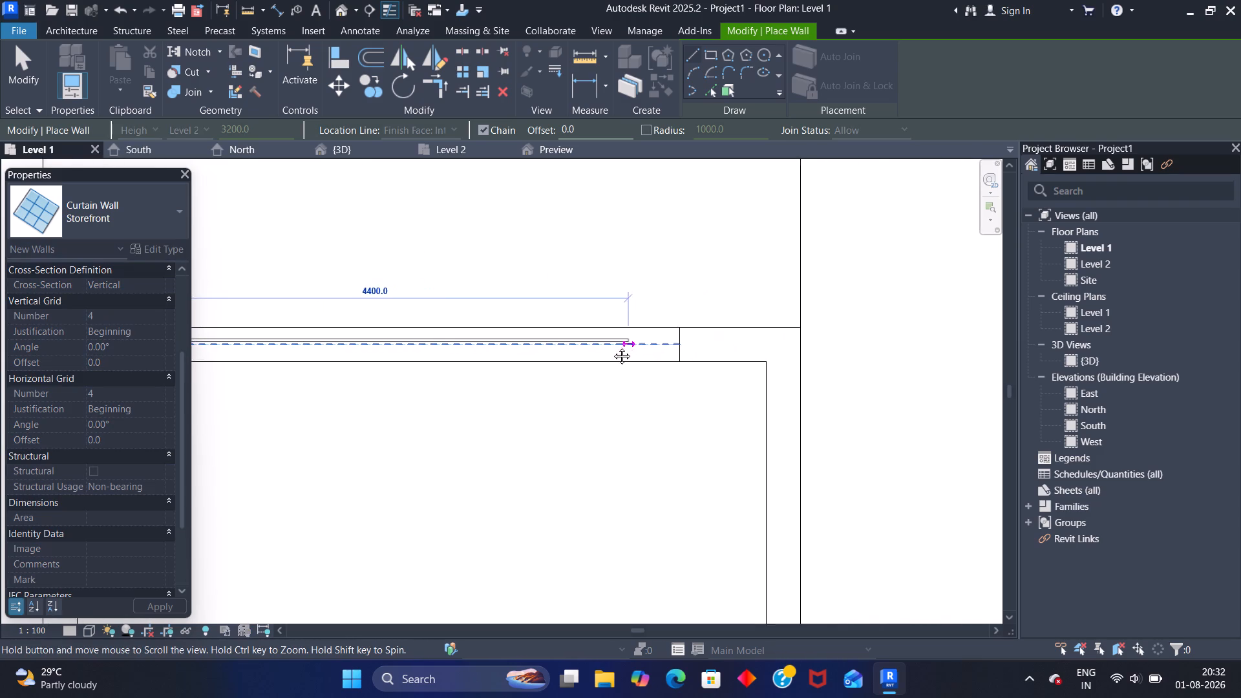
middle_click_drag(612, 346, 610, 346)
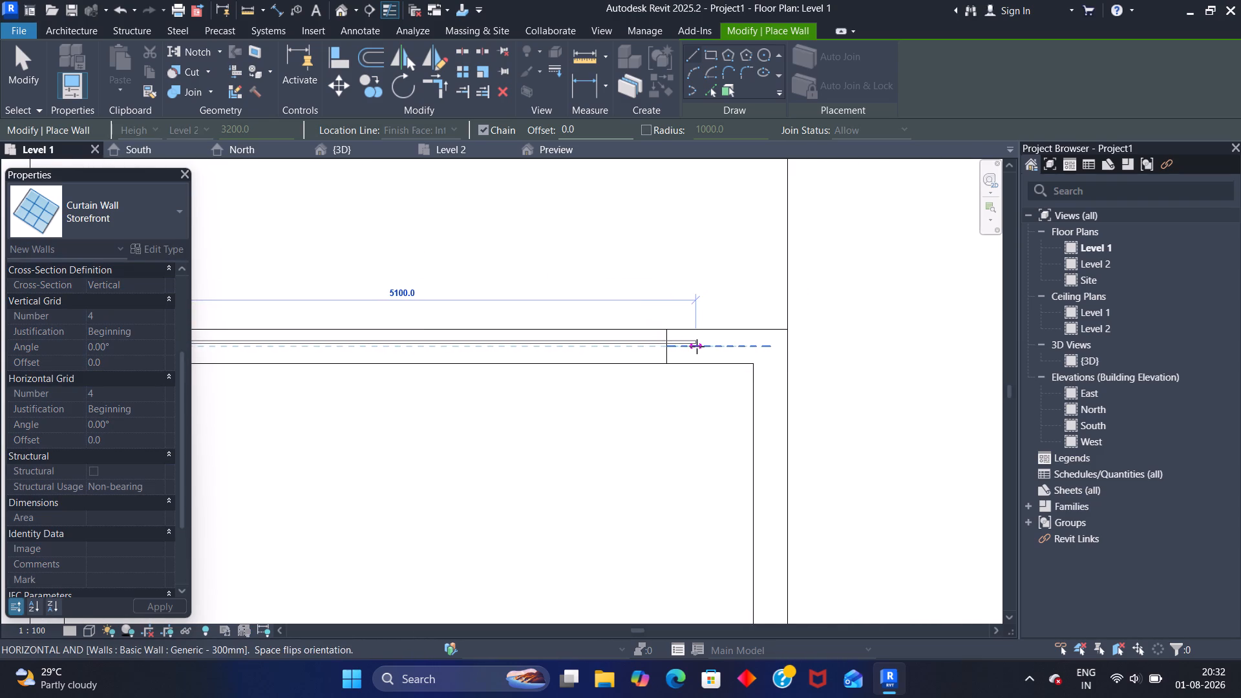
middle_click_drag(701, 345, 749, 324)
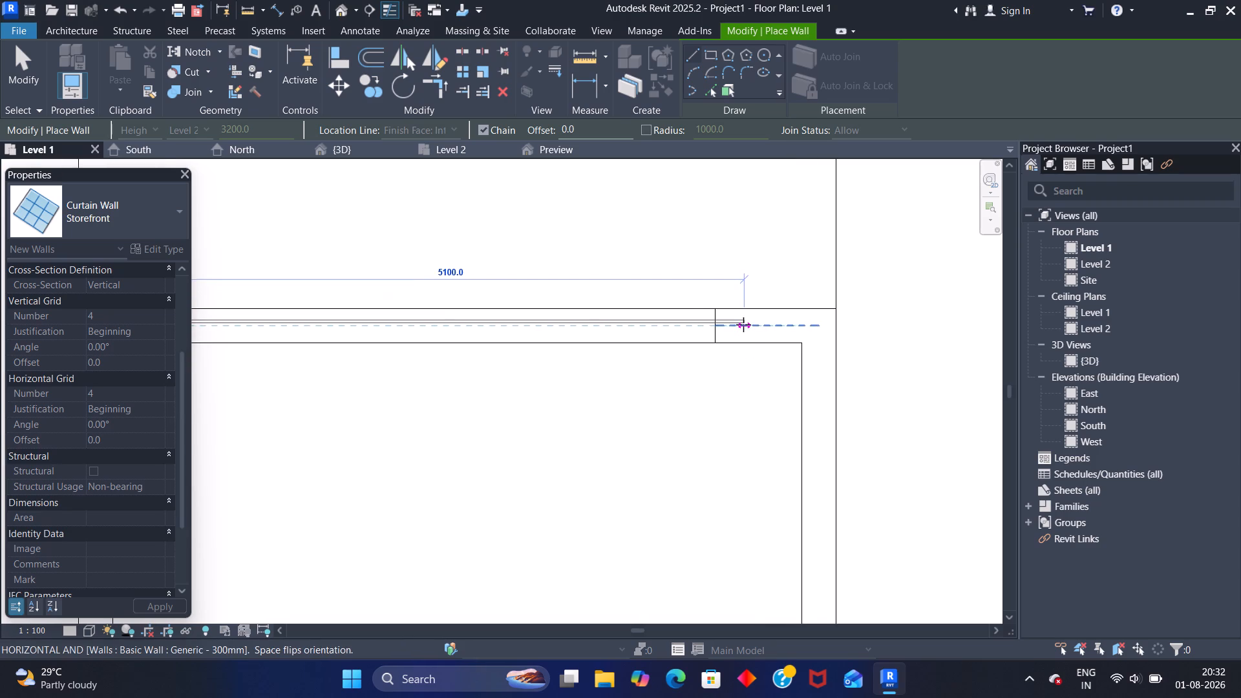
scroll(743, 324, "down", 2)
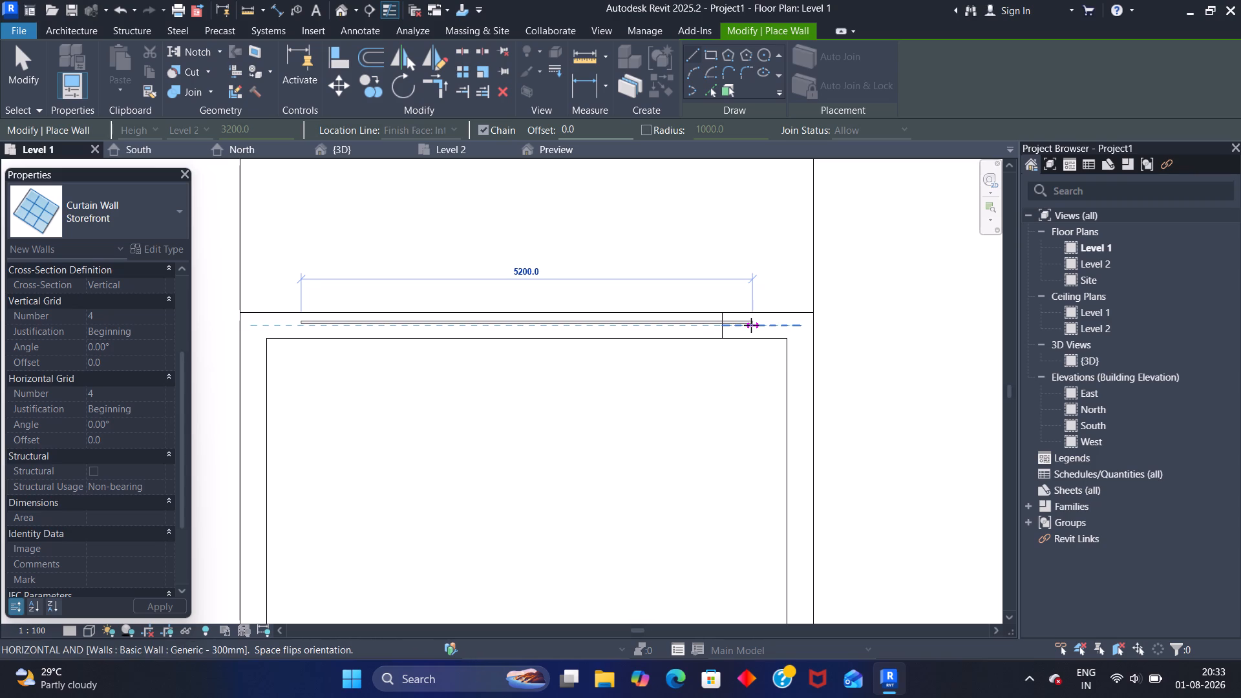
left_click(750, 325)
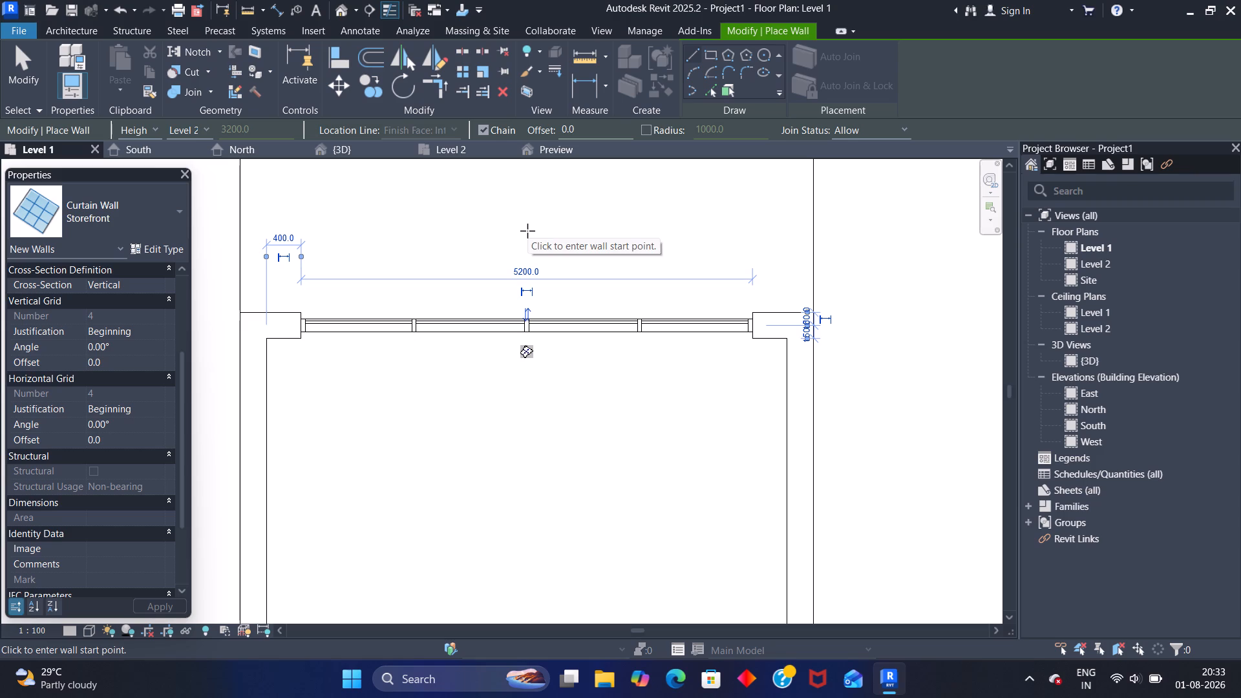
key("Escape")
key("Escape")
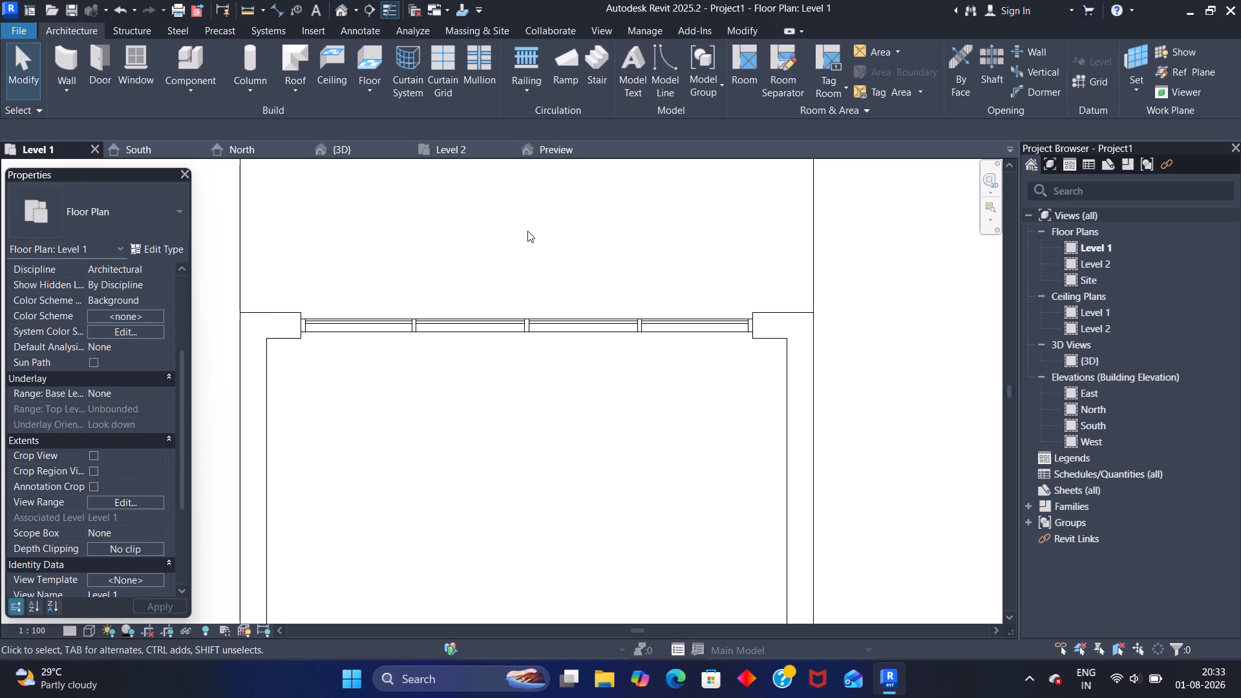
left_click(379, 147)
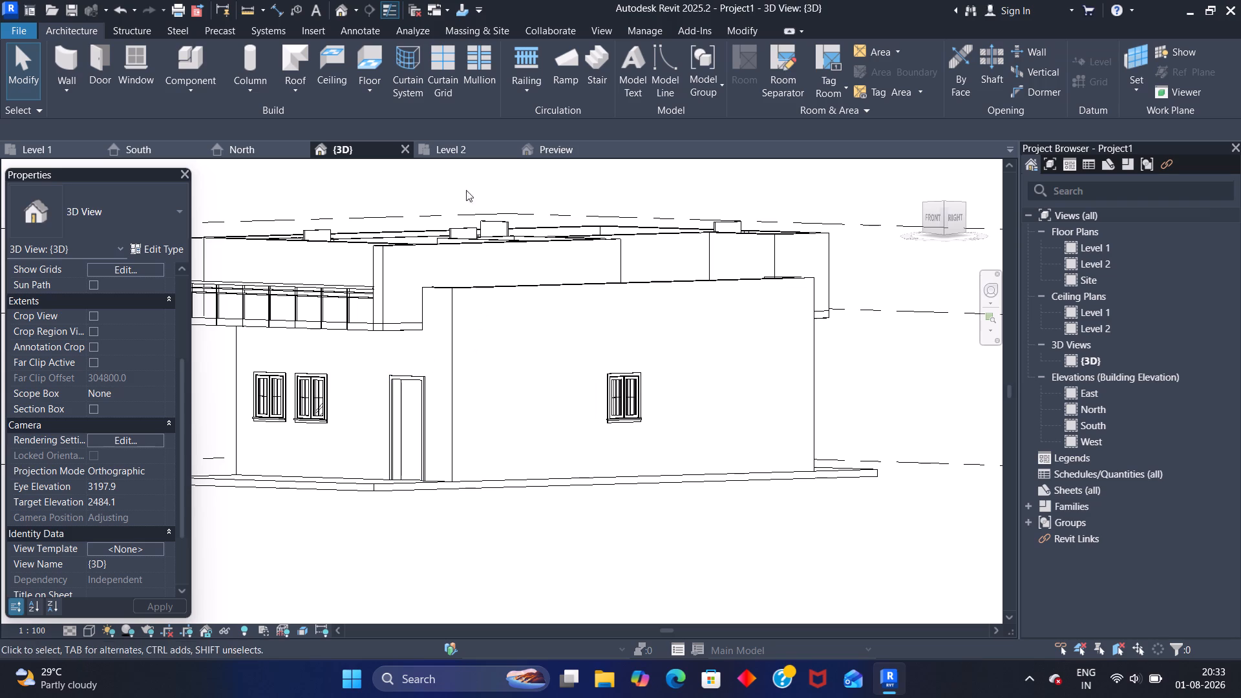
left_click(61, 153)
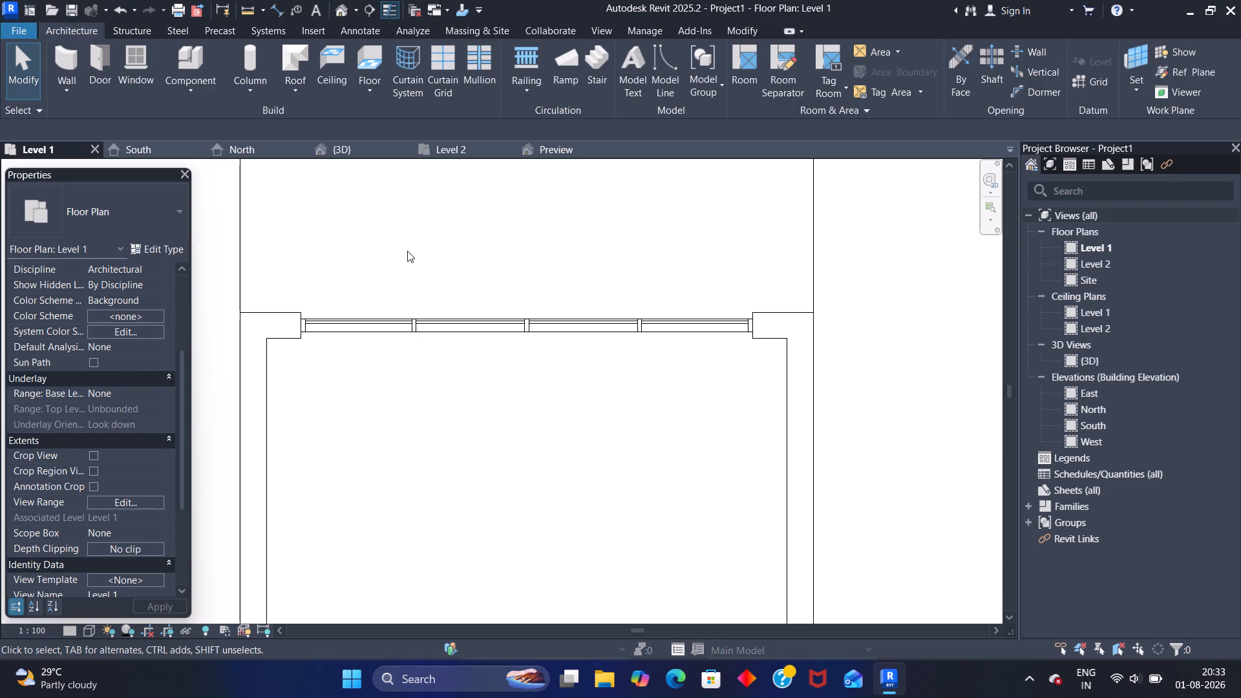
Set the north curtain wall's Top Constraint to Unconnected and its Unconnected Height to 2400.
left_click(471, 323)
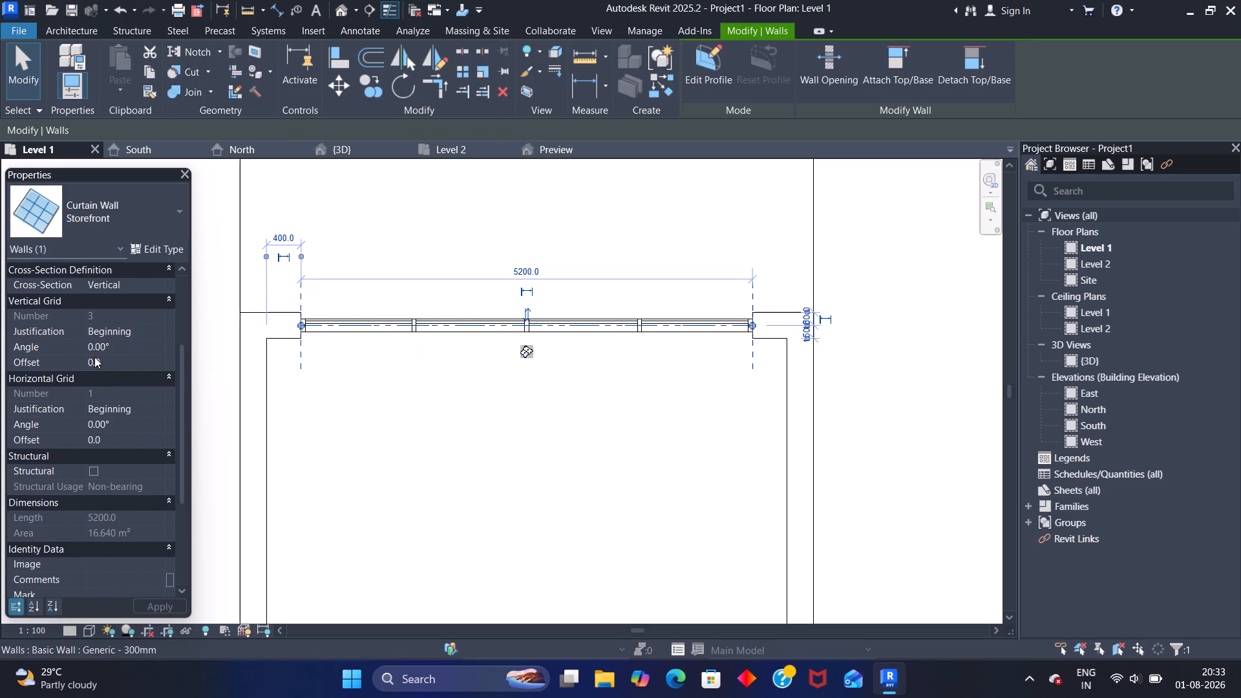
scroll(119, 301, "up", 7)
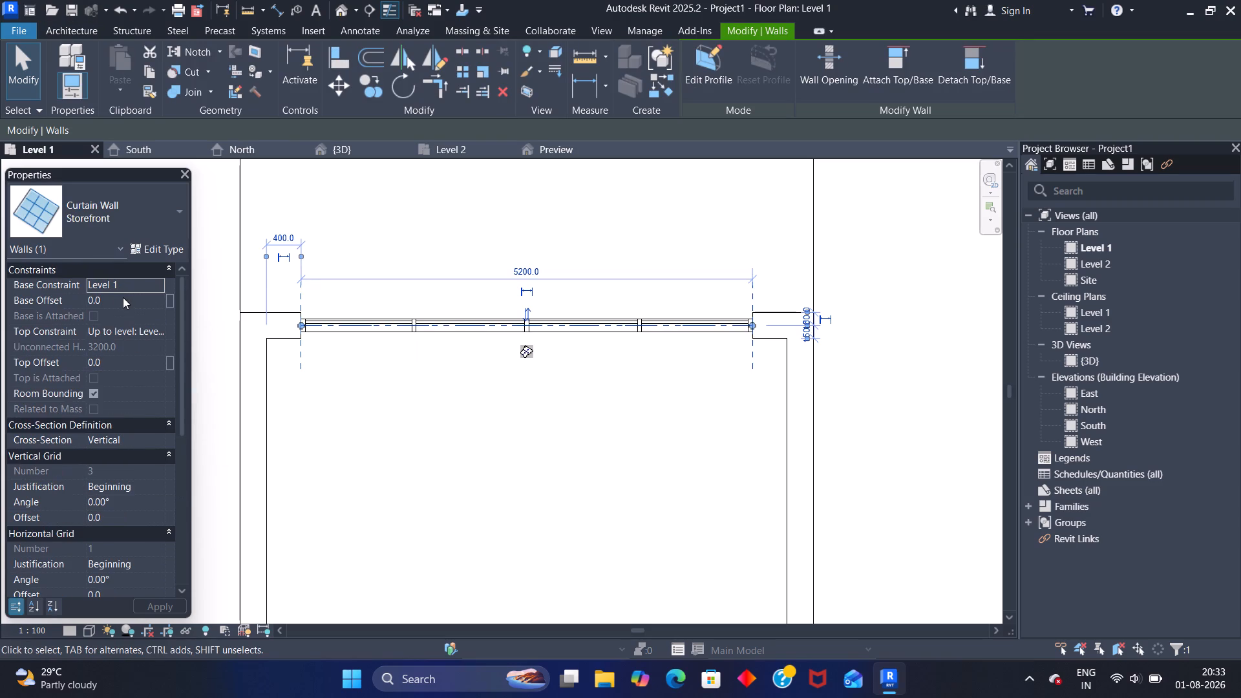
left_click(138, 330)
left_click(158, 328)
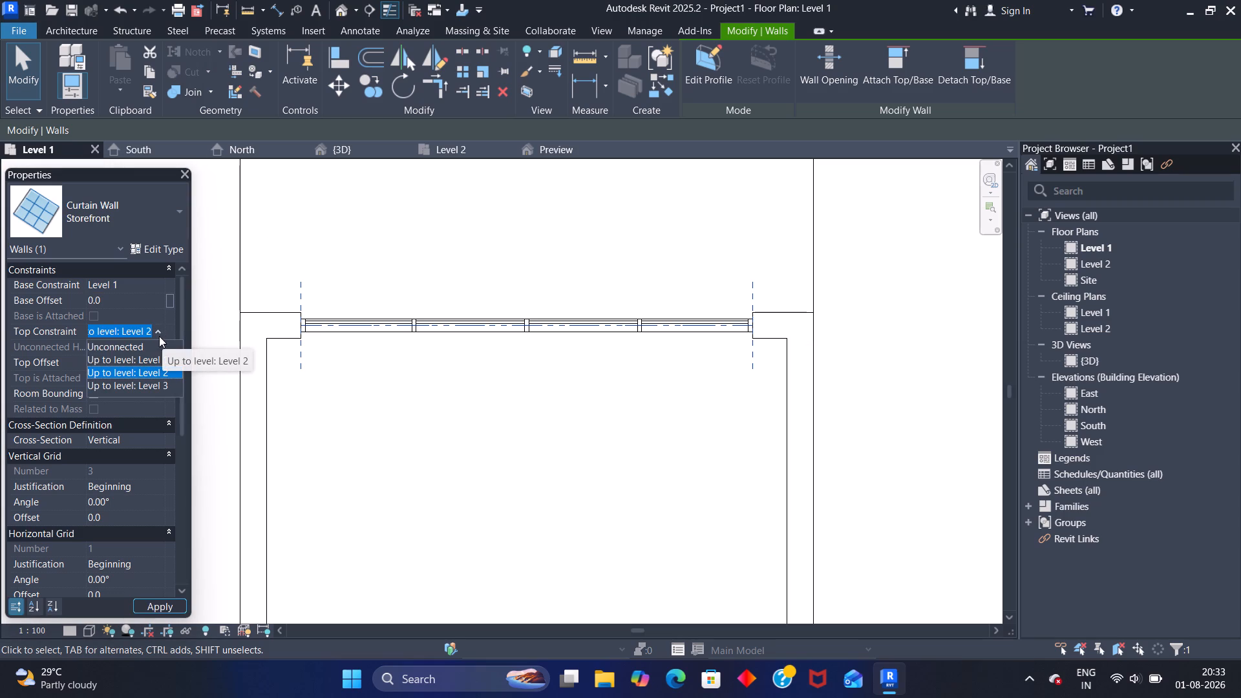
left_click(145, 348)
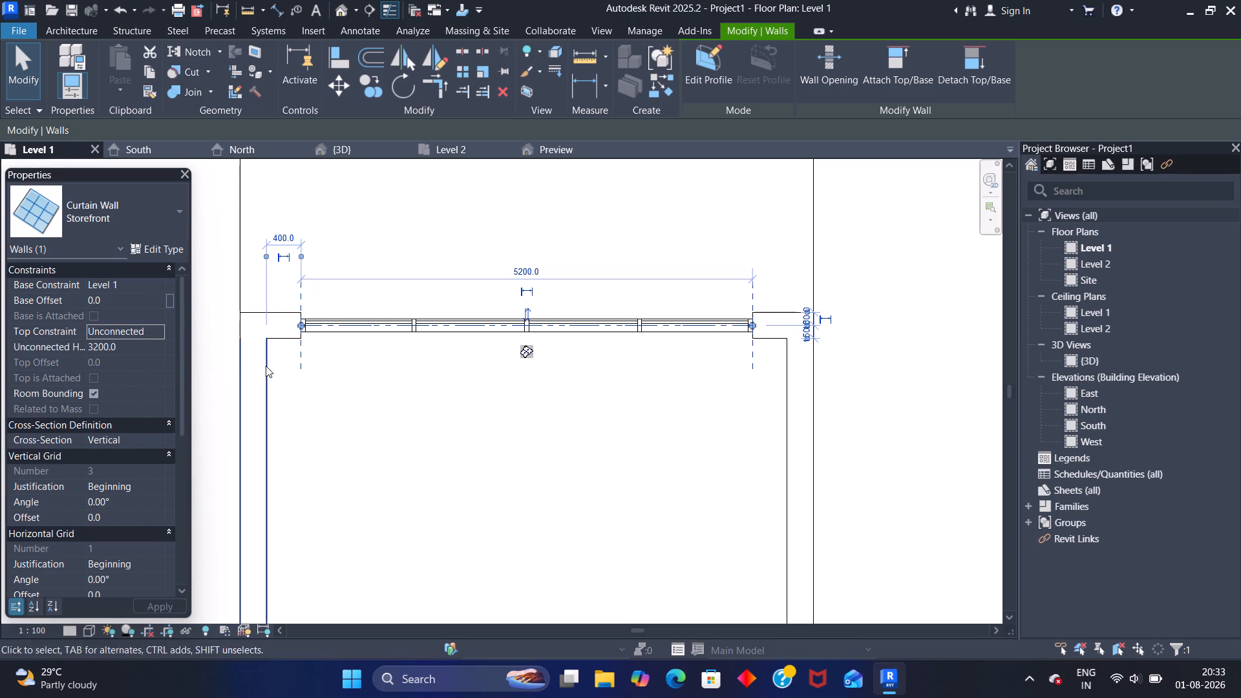
left_click(136, 343)
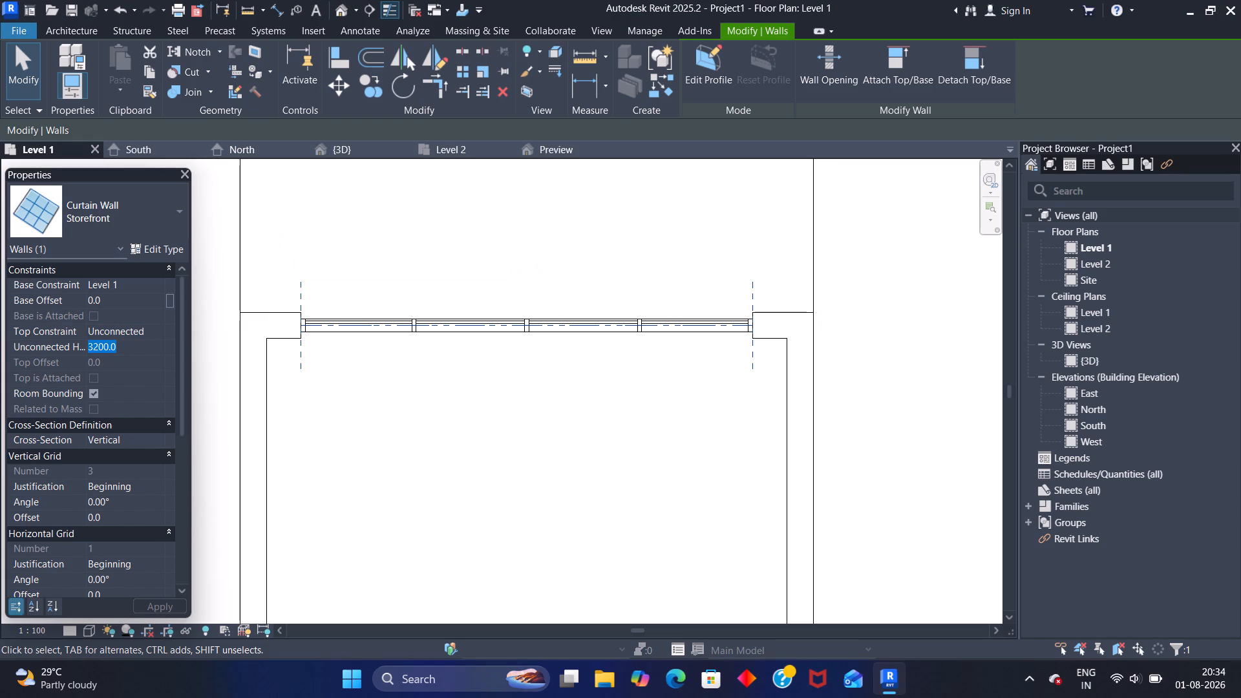
type("2400")
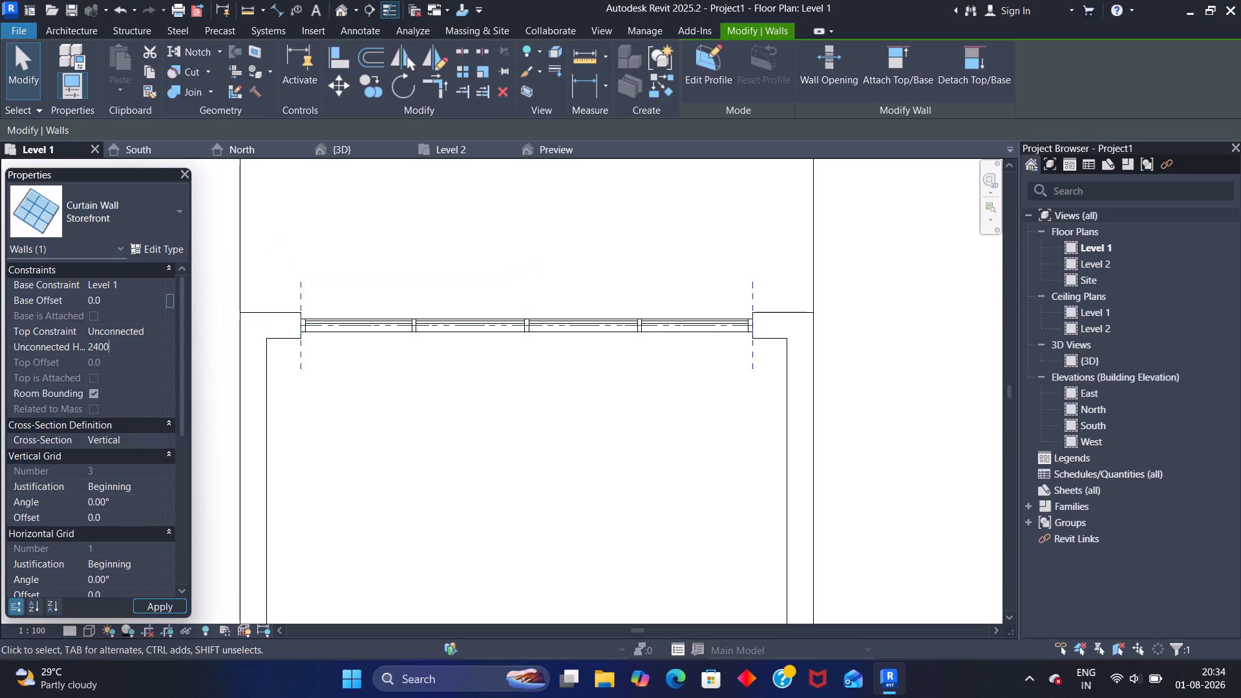
key("Return")
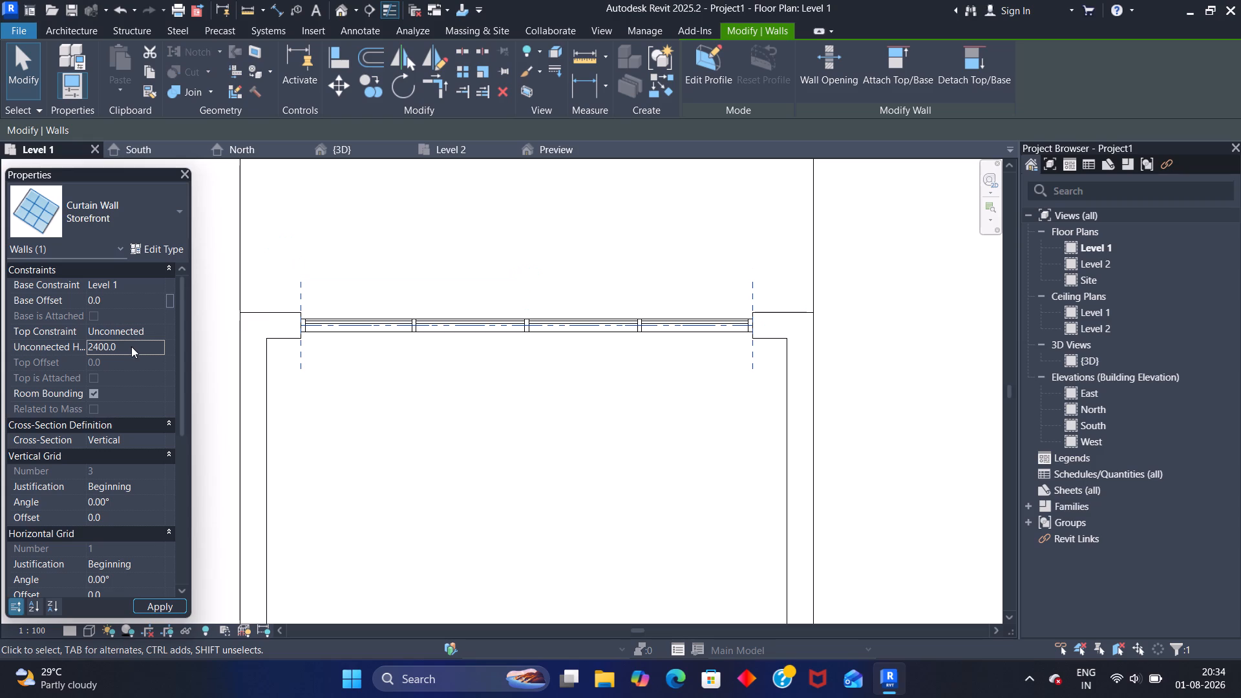
left_click(164, 602)
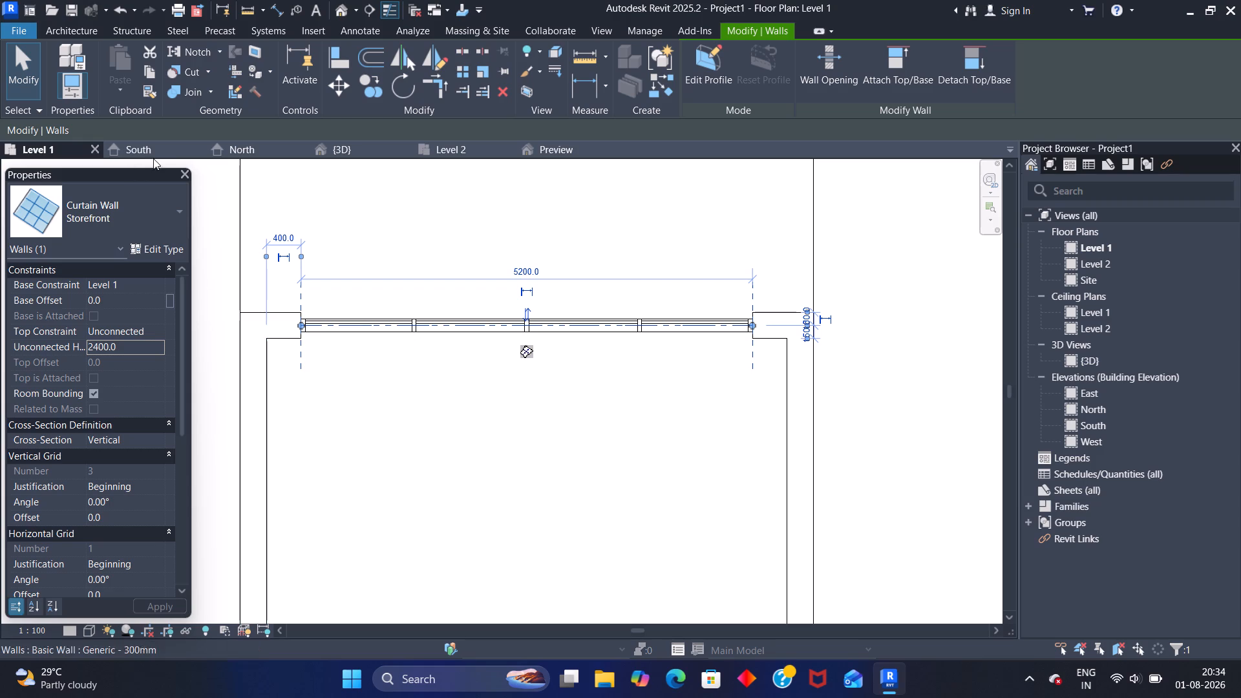
Show the rear curtain wall in the 3D view and change the visual style from line display to coloured surfaces.
left_click(354, 145)
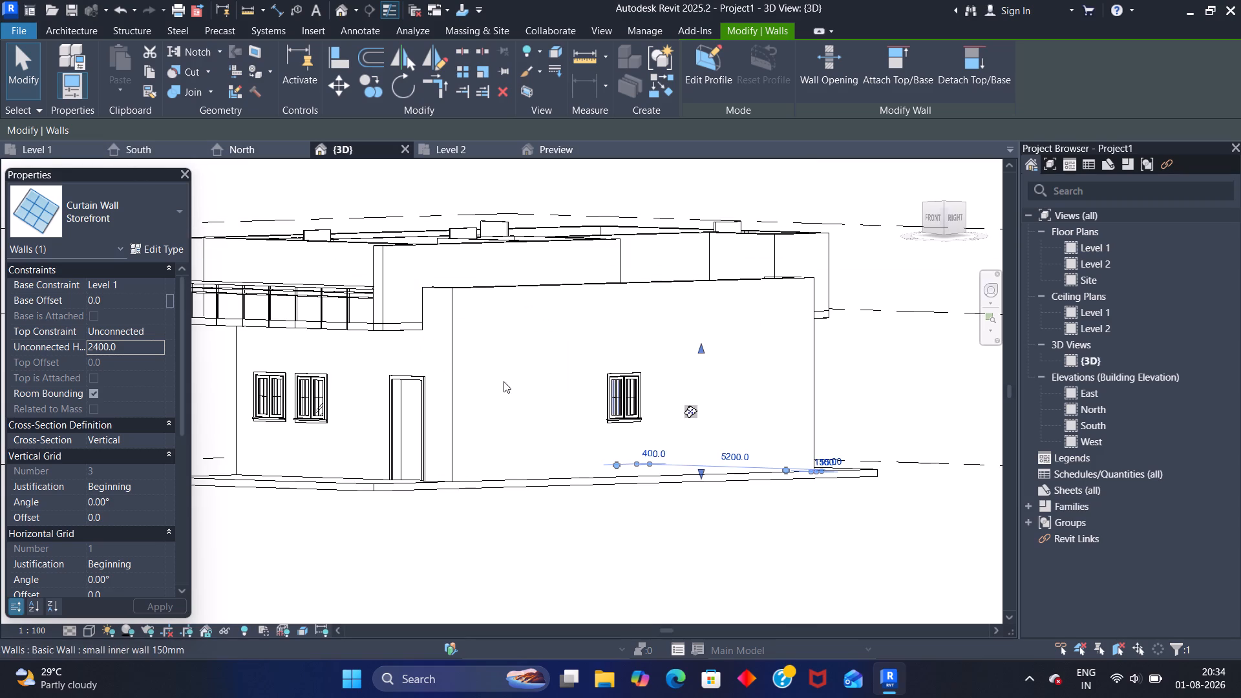
middle_click_drag(521, 373, 185, 408, "shift")
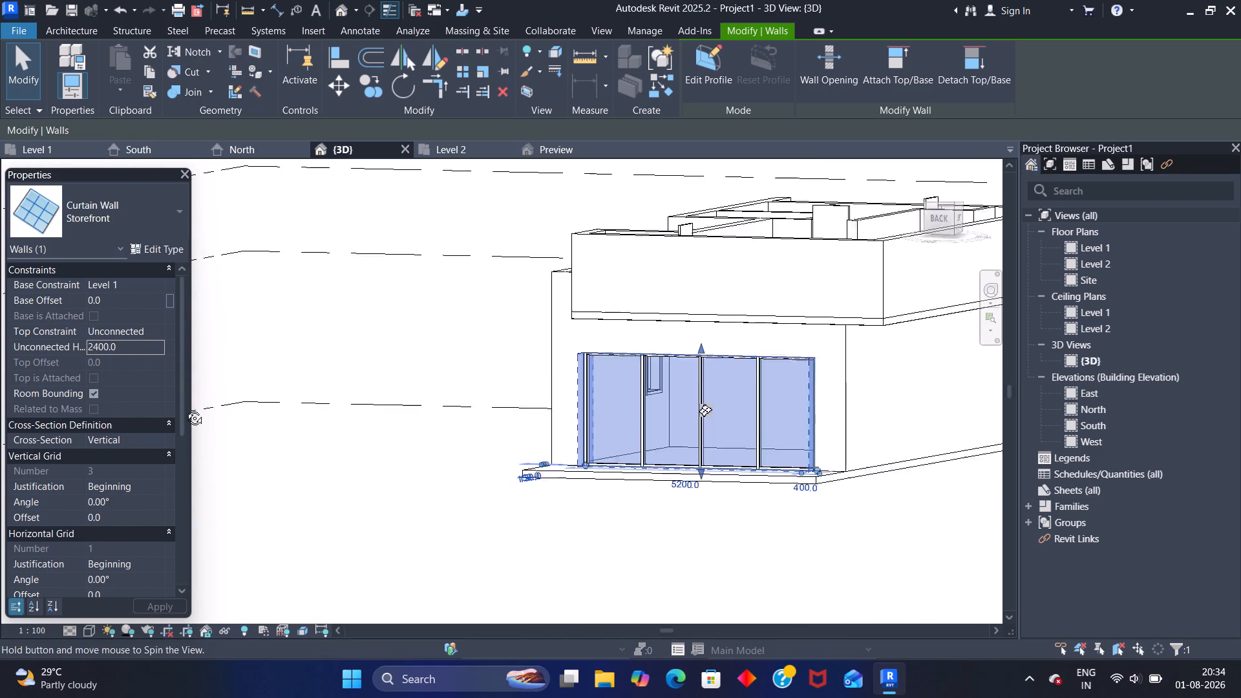
middle_click_drag(185, 408, 246, 404, "shift")
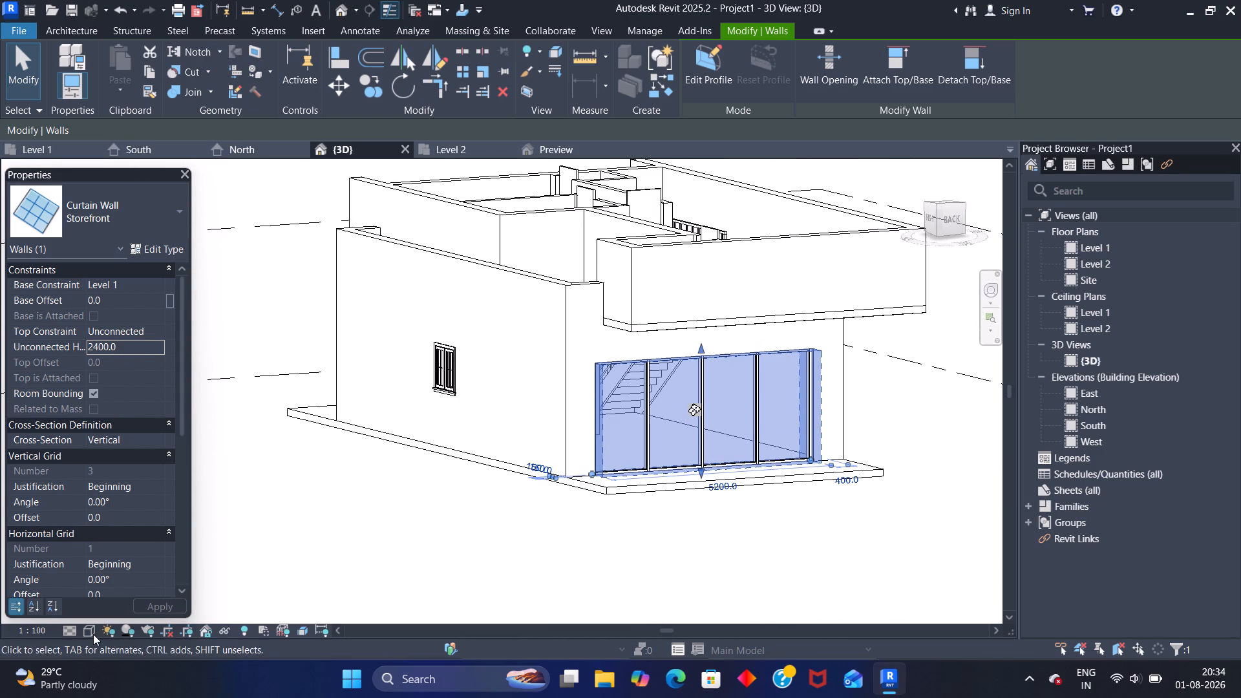
left_click(87, 627)
left_click(105, 609)
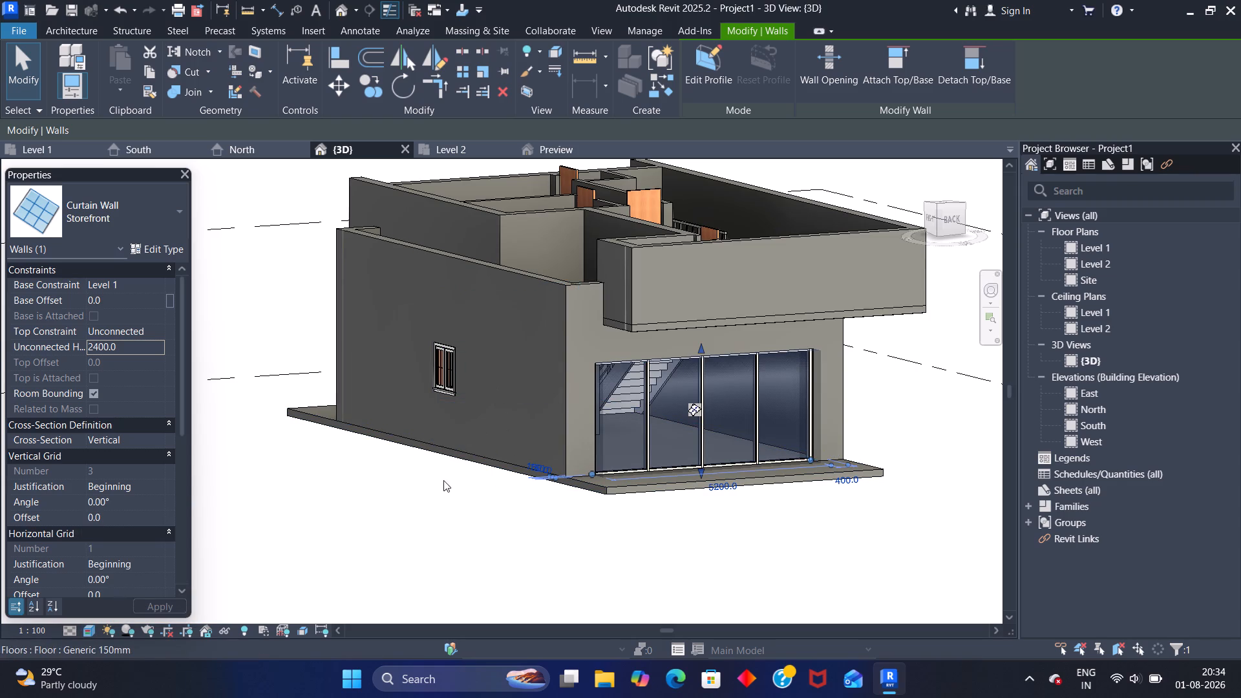
left_click(432, 496)
scroll(507, 457, "up", 2)
scroll(496, 440, "down", 2)
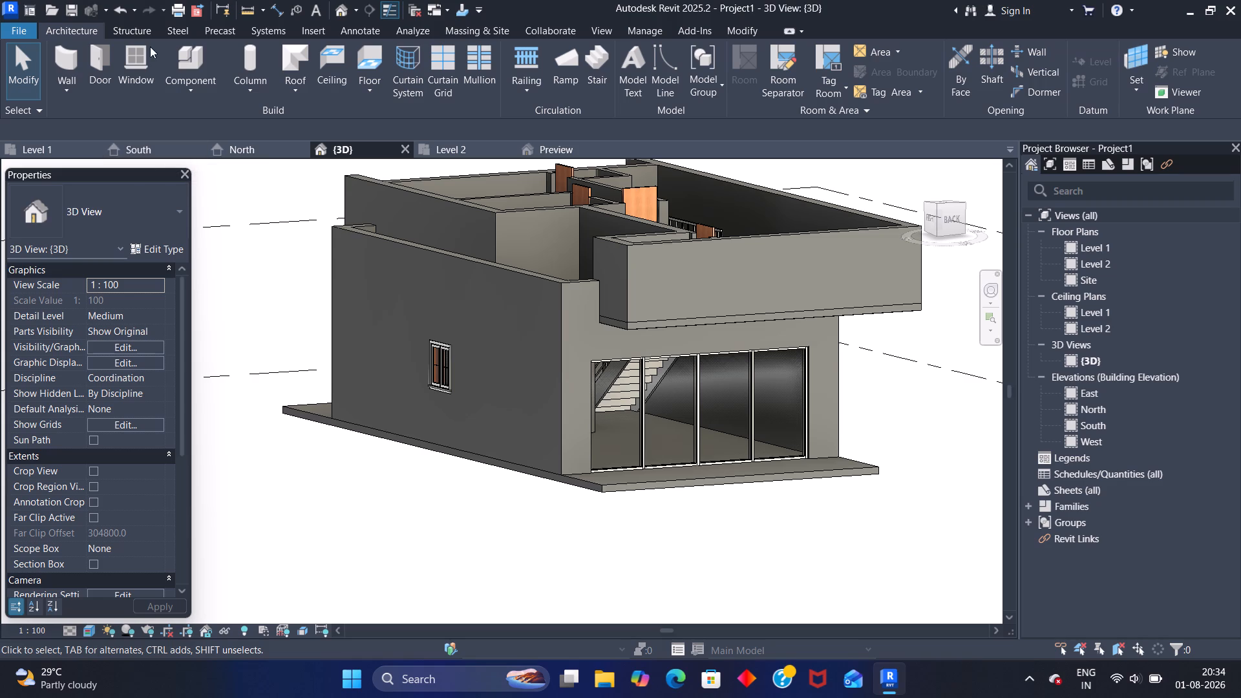
Open the Level 2 floor plan and start a new wall with the Storefront curtain wall type.
left_click(478, 147)
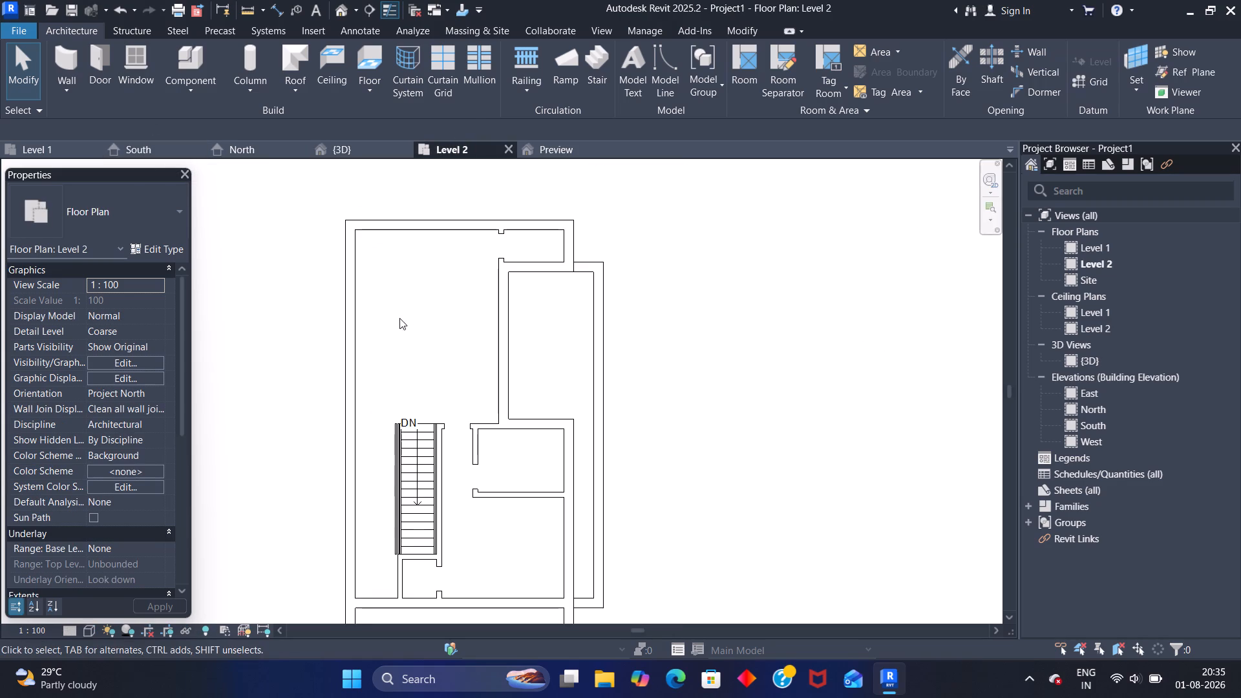
left_click(64, 61)
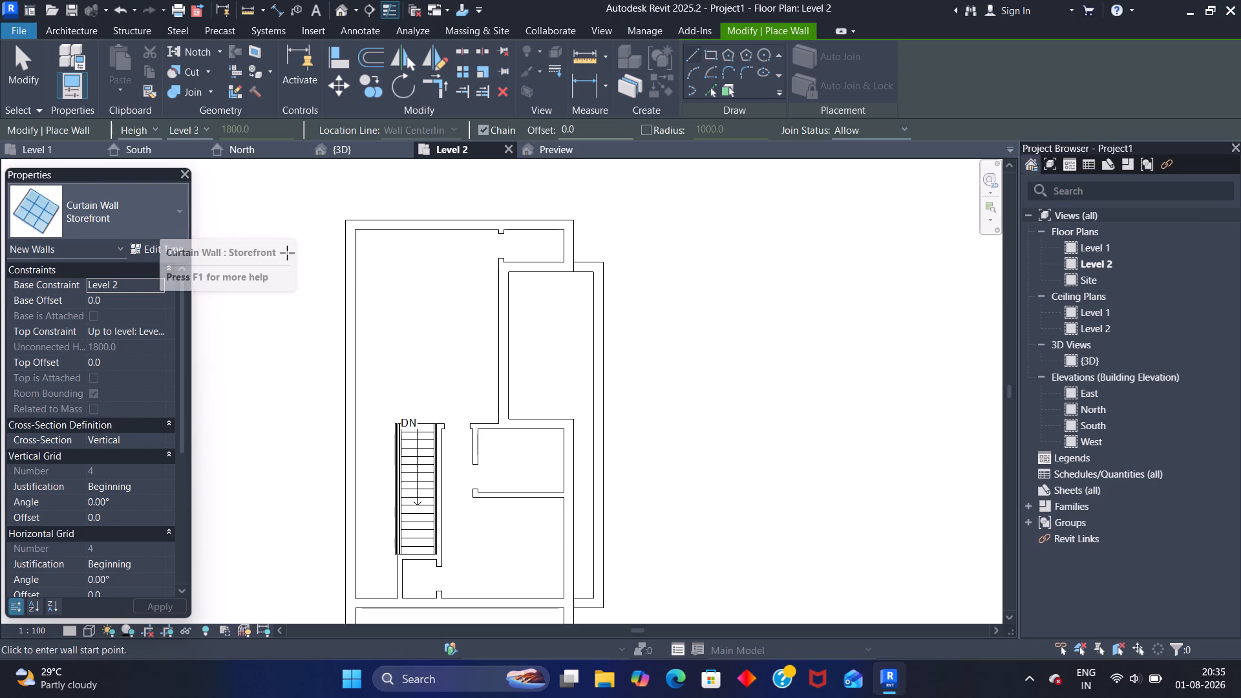
middle_click_drag(441, 337, 423, 271)
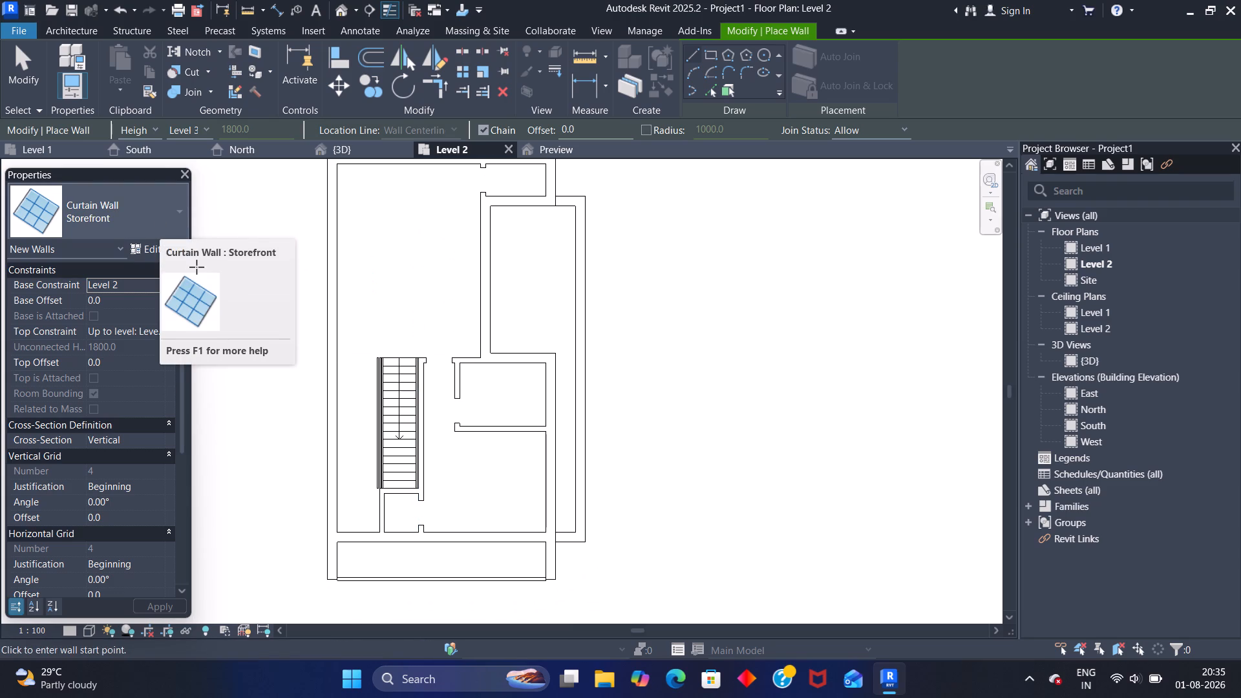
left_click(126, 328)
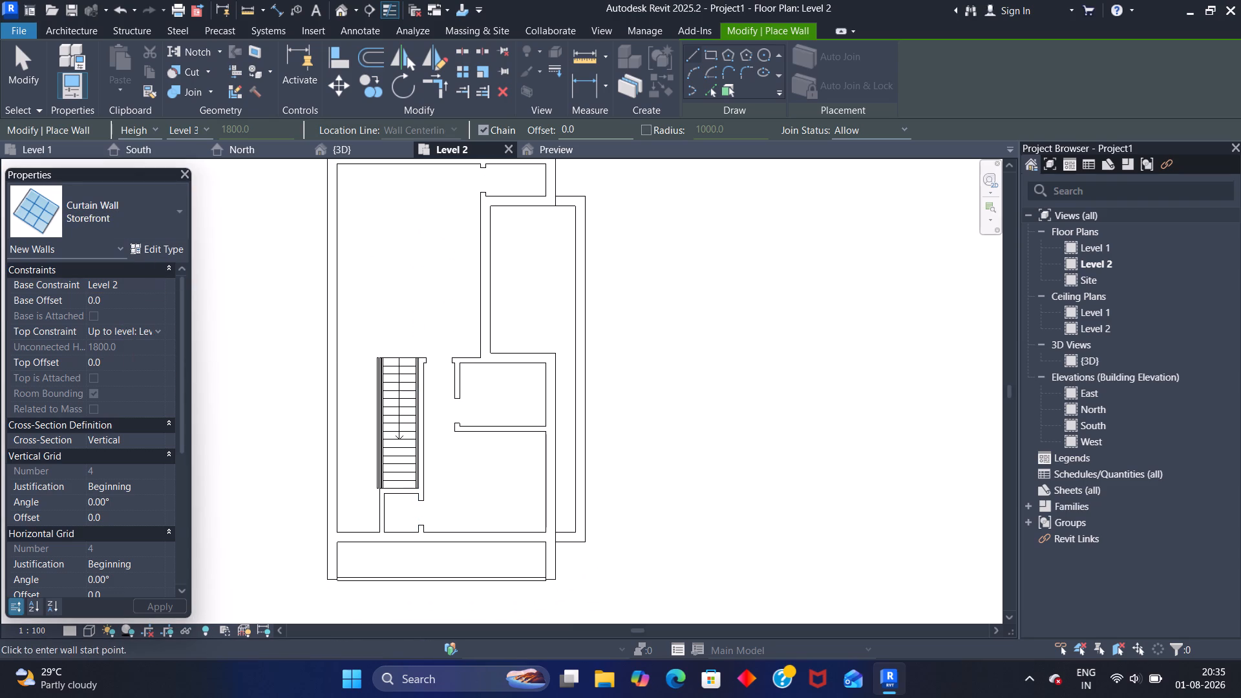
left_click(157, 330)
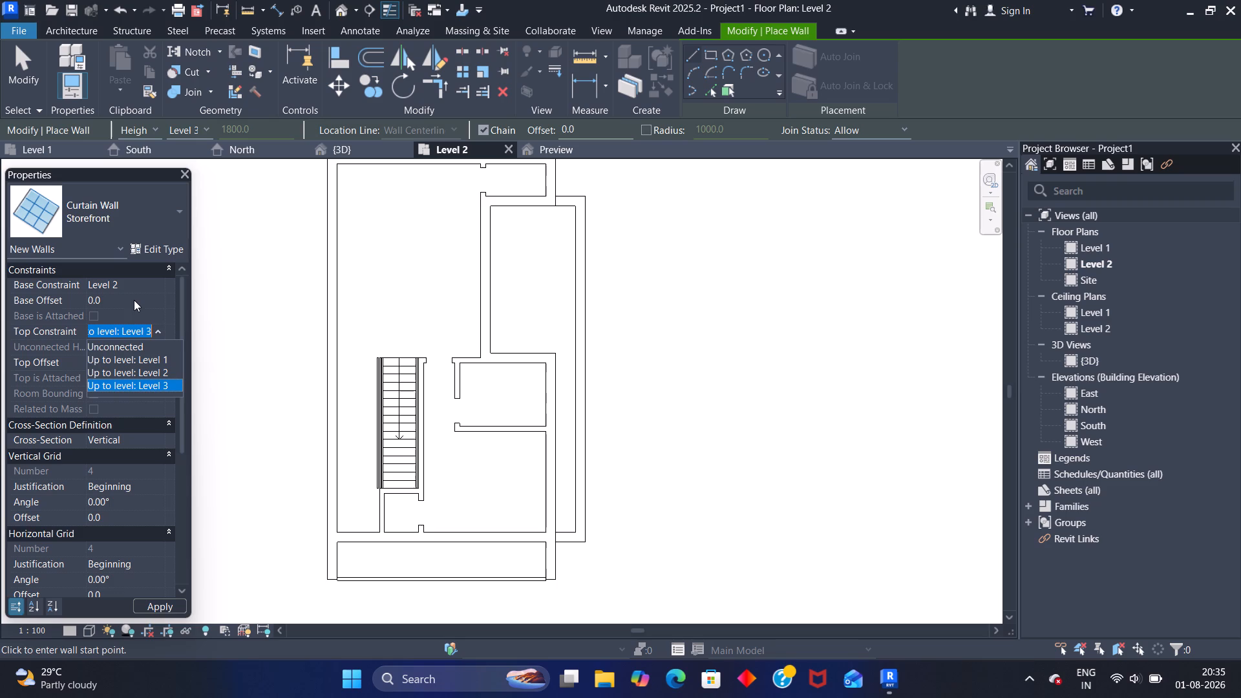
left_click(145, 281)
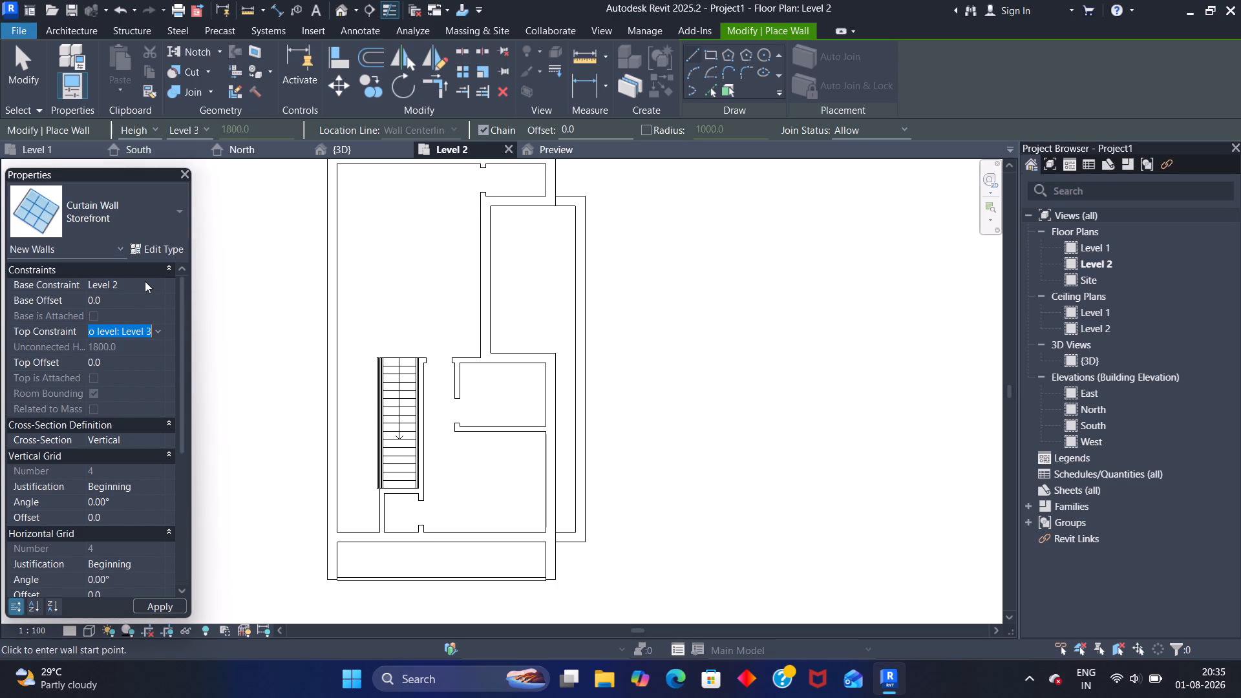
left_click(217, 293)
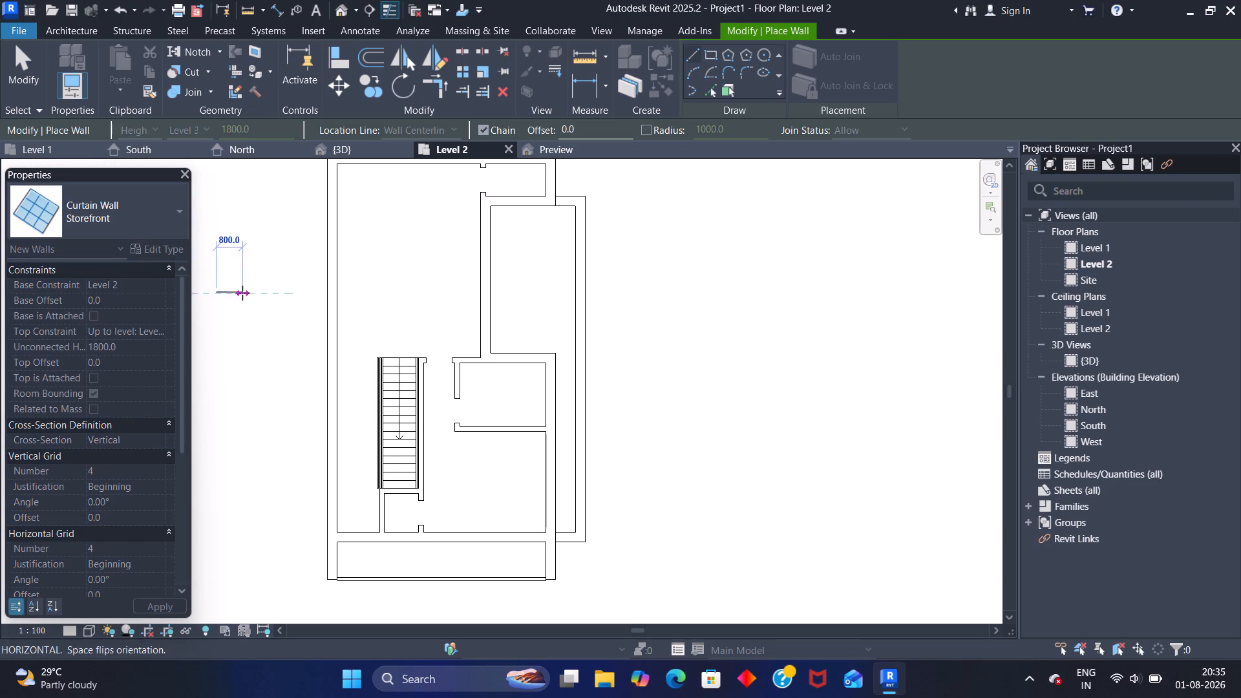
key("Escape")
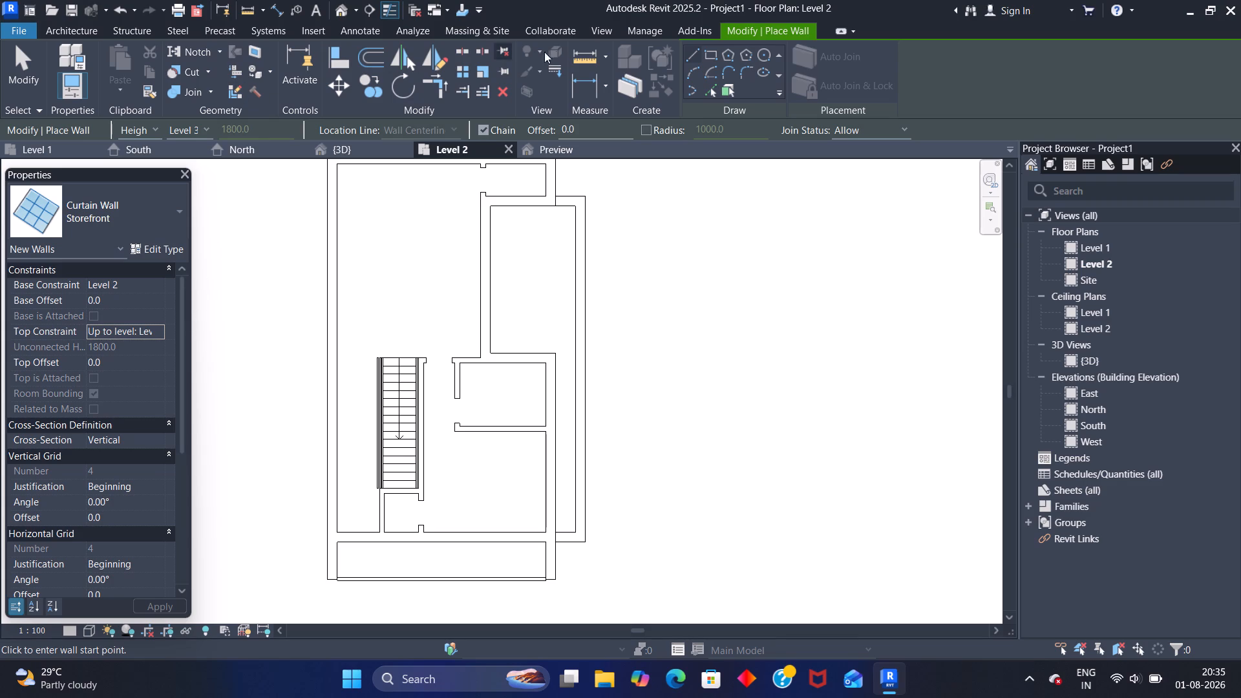
Draw a 2000 mm Storefront curtain wall along the Level 2 north wall's centreline, starting at the inner west corner.
left_click(689, 52)
middle_click_drag(354, 264, 365, 301)
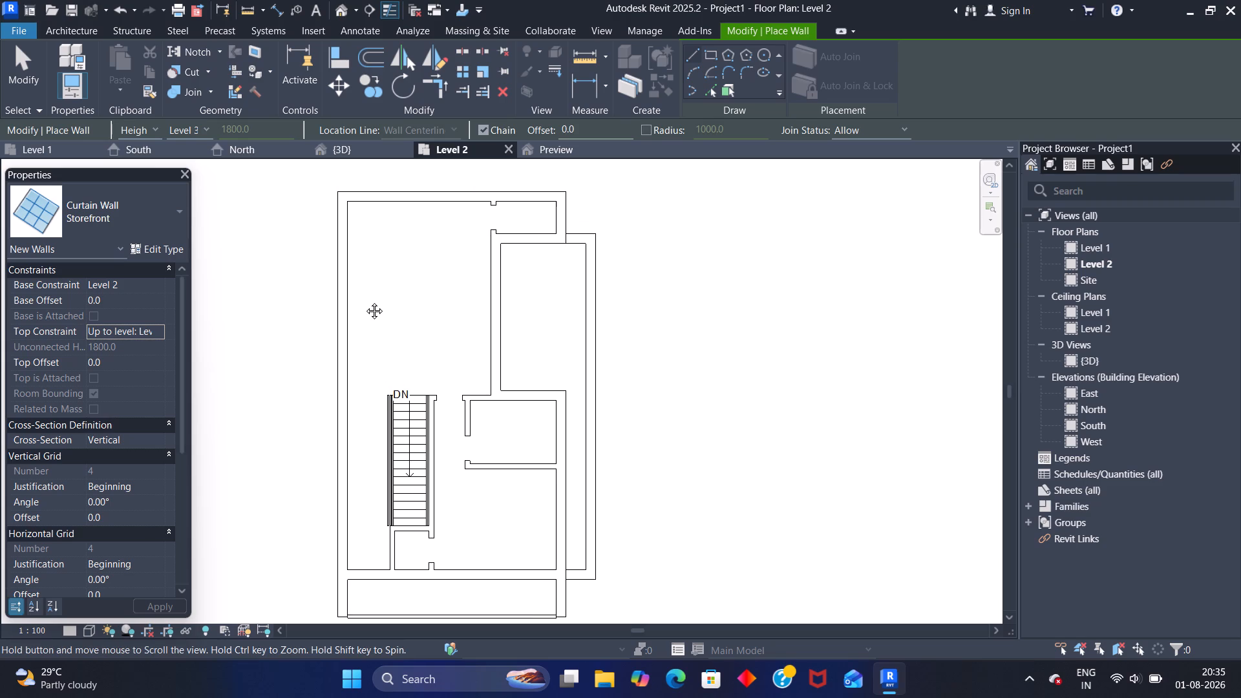
middle_click_drag(365, 301, 377, 294)
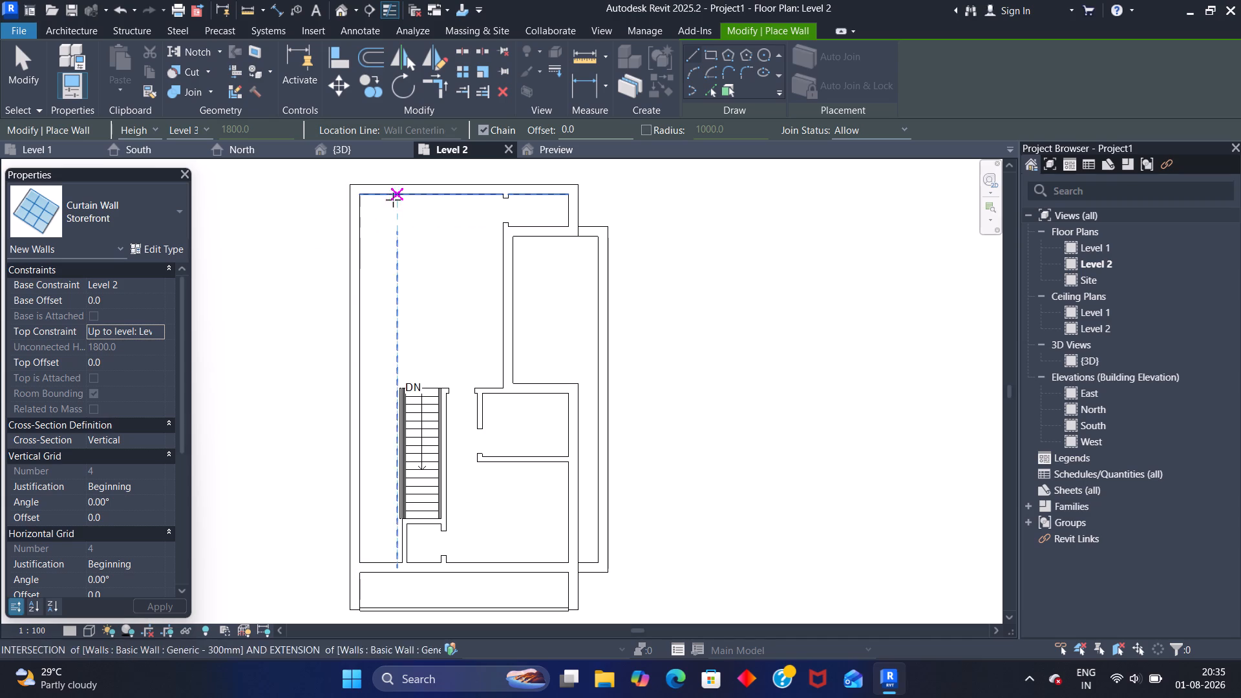
scroll(366, 196, "up", 5)
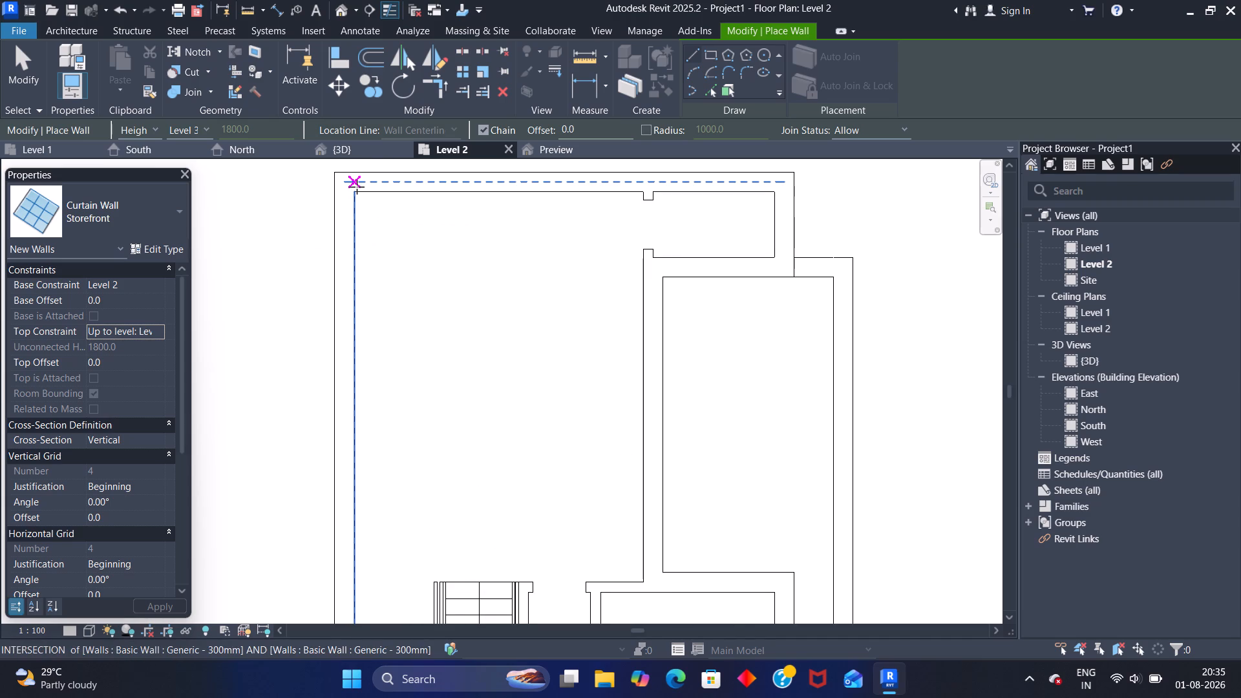
left_click(355, 187)
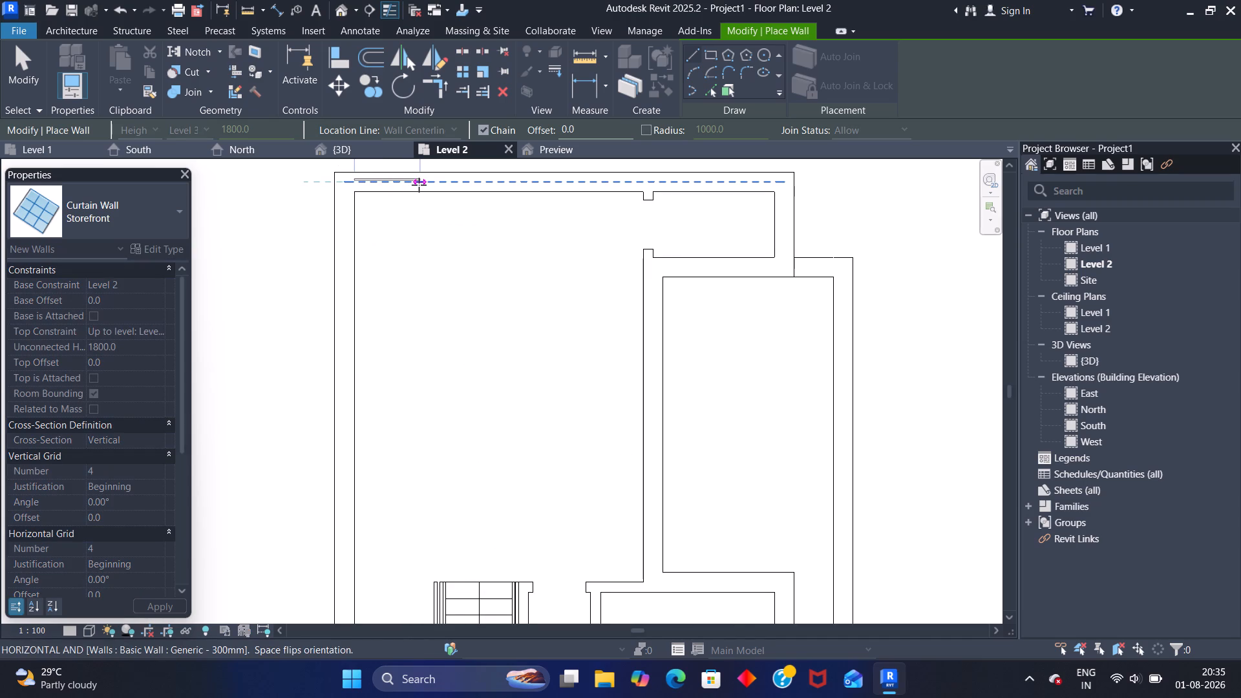
middle_click_drag(419, 185, 435, 288)
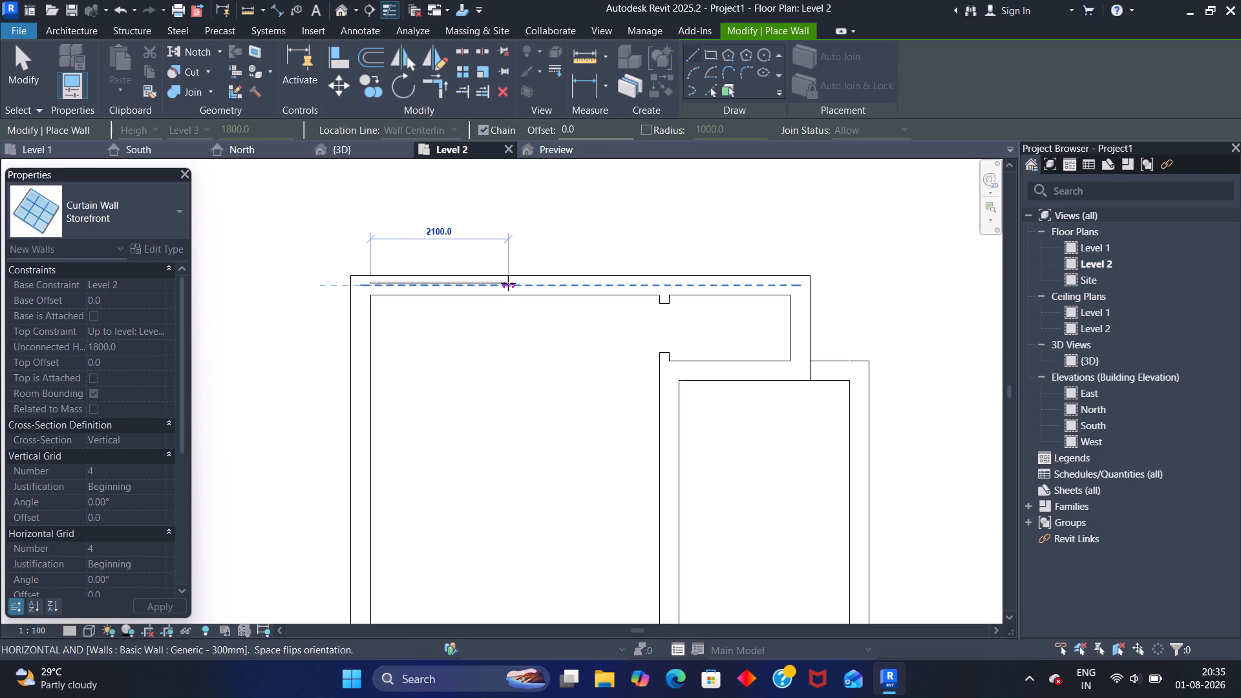
left_click(504, 286)
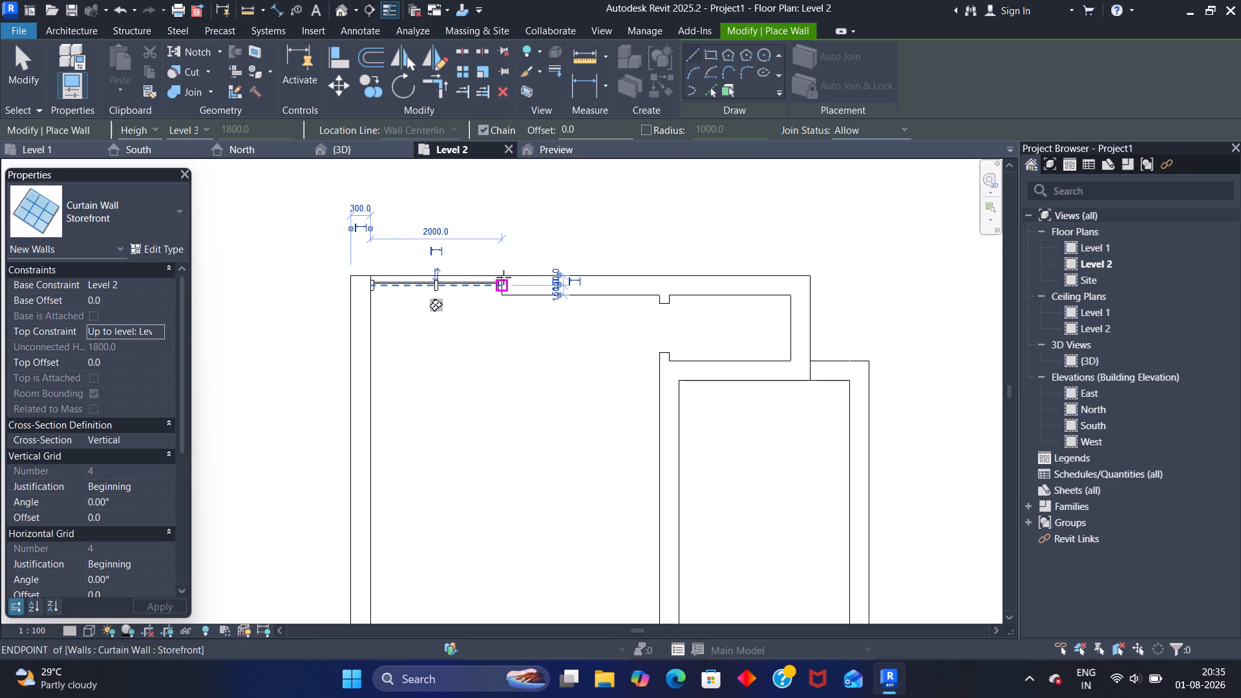
left_click(522, 217)
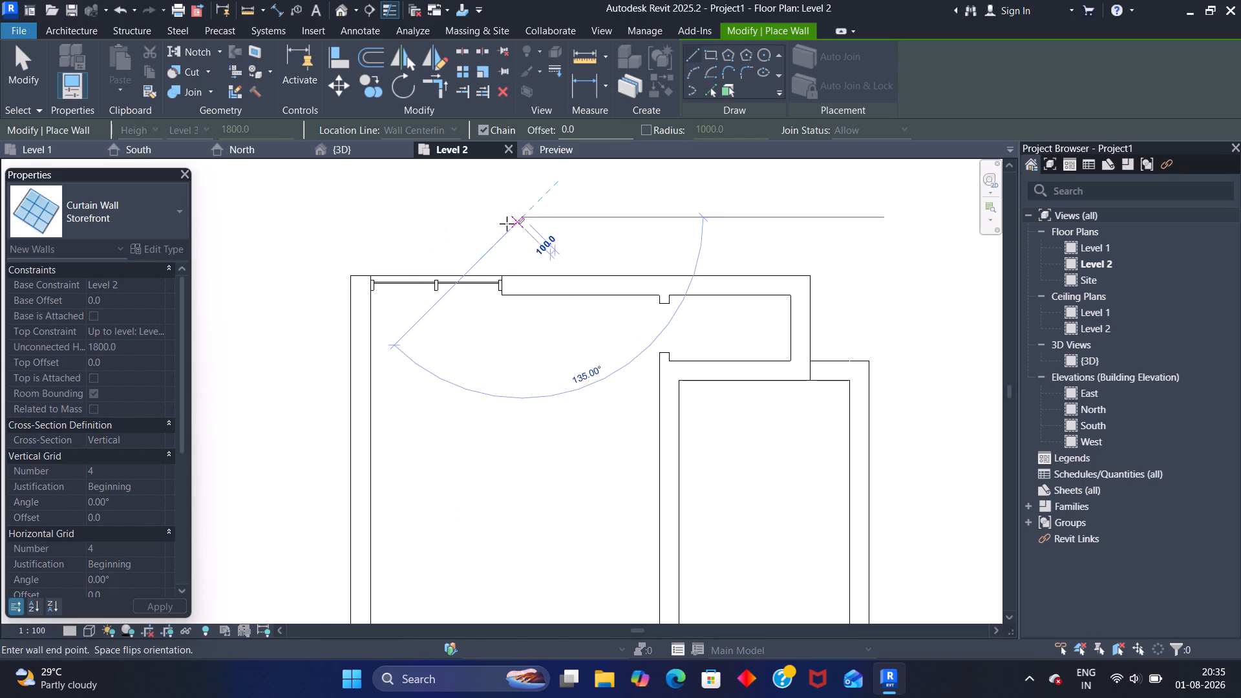
key("Escape")
key("Escape")
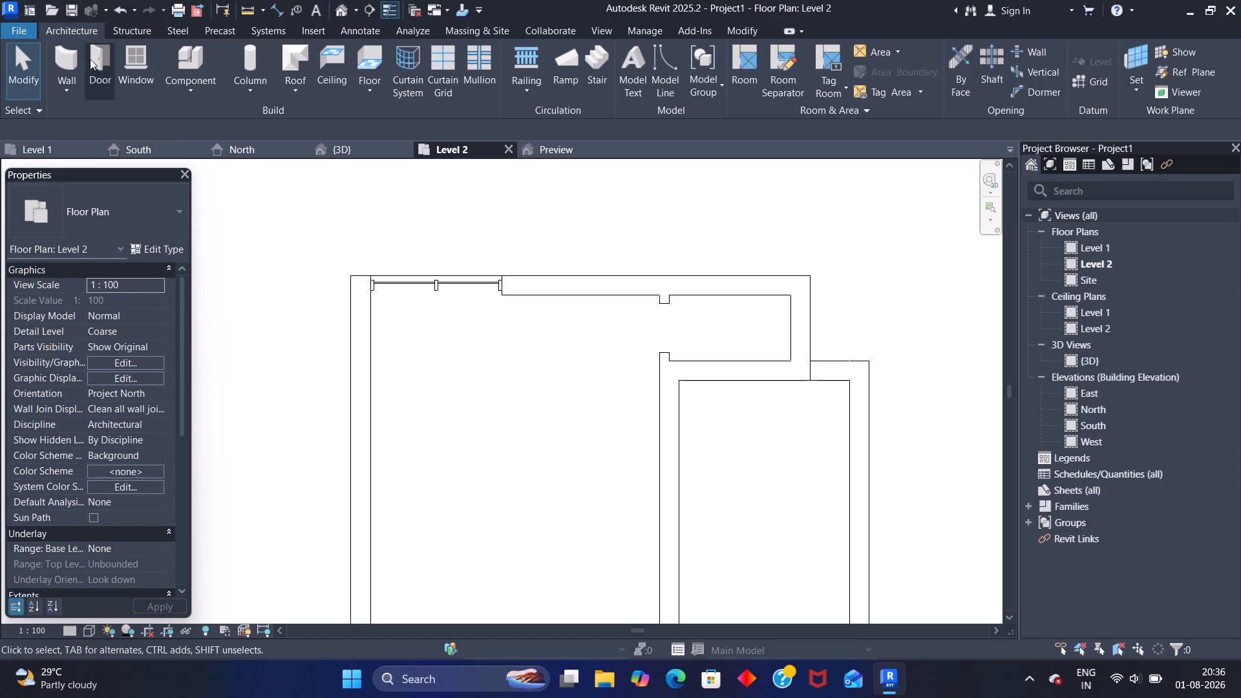
Draw a 1300 mm Storefront curtain wall along the Level 2 south wall's centreline, from the partition below the stairs to the west wall's inner face.
left_click(67, 61)
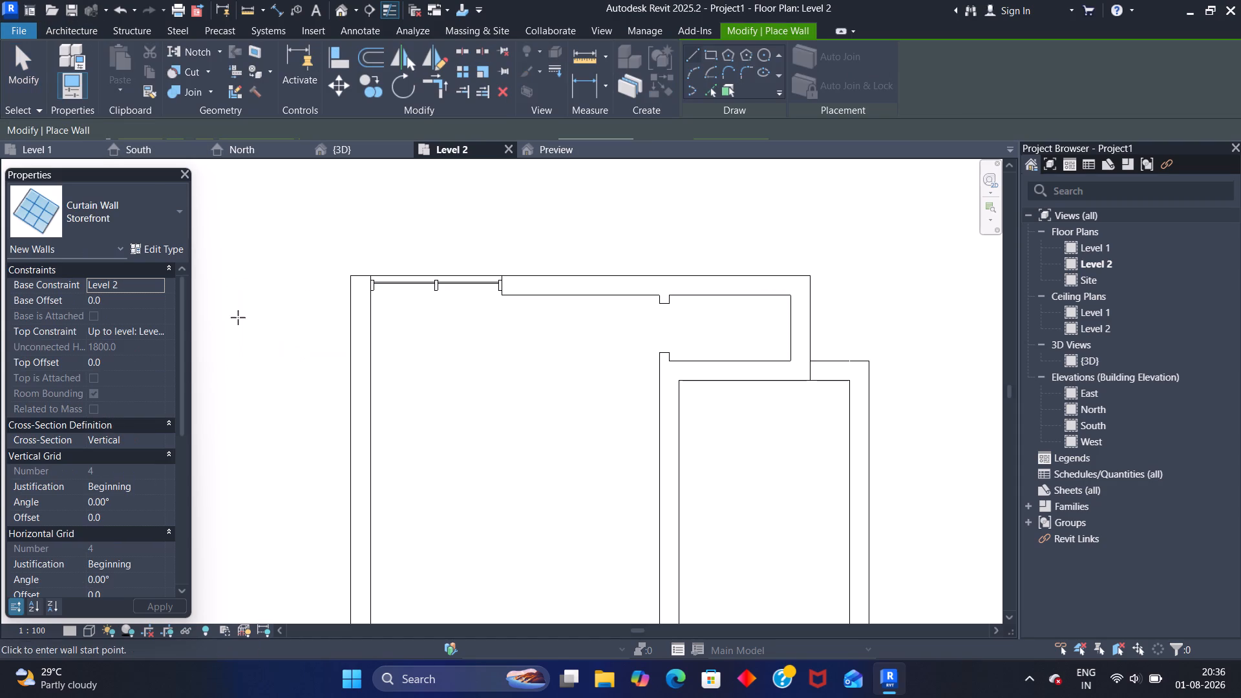
middle_click_drag(237, 346, 209, 224)
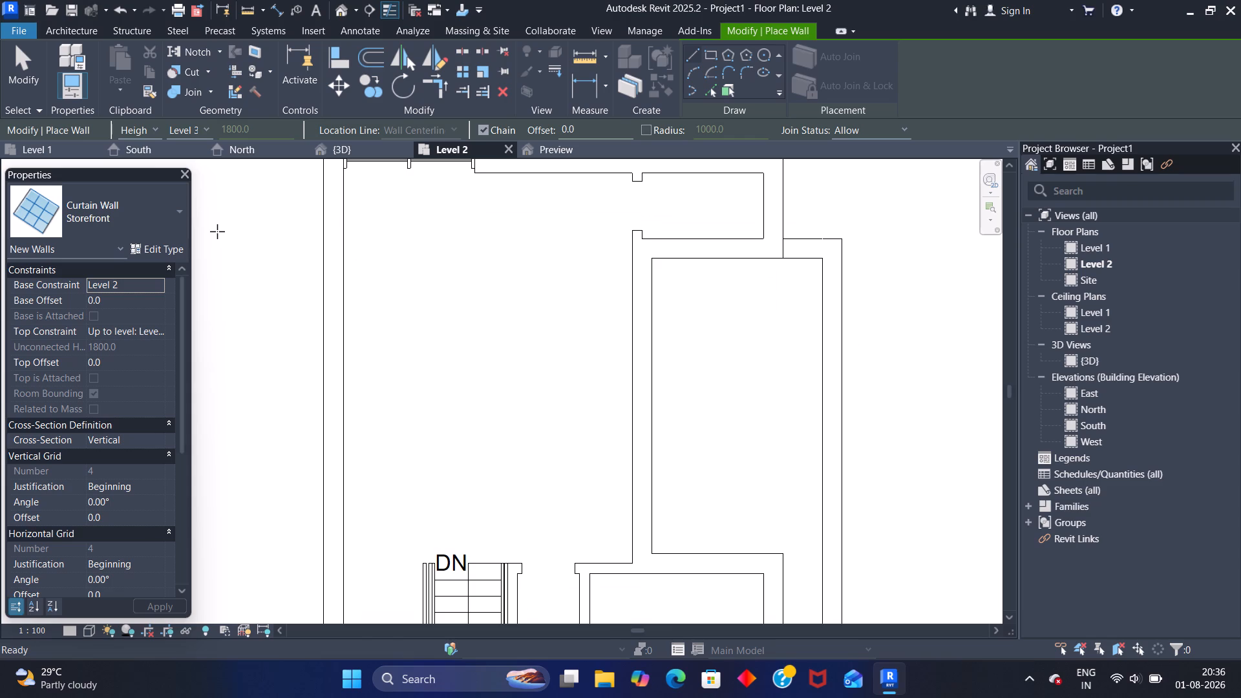
scroll(376, 353, "down", 5)
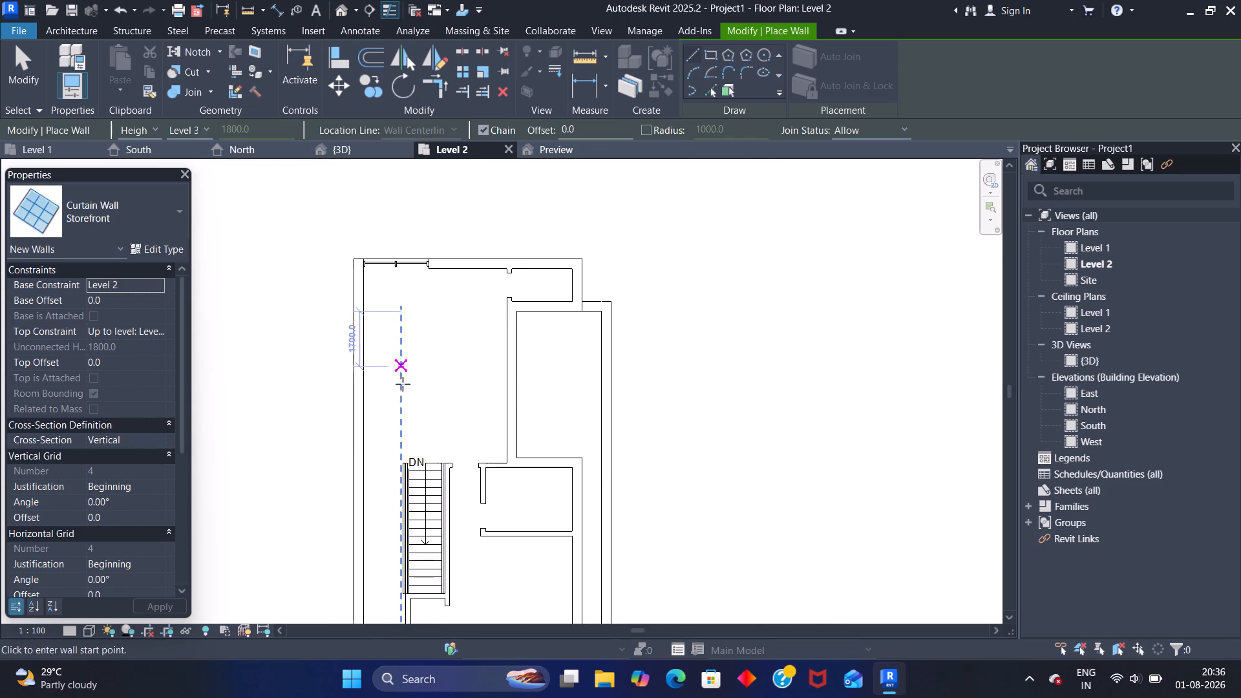
middle_click_drag(406, 397, 402, 259)
scroll(361, 533, "up", 4)
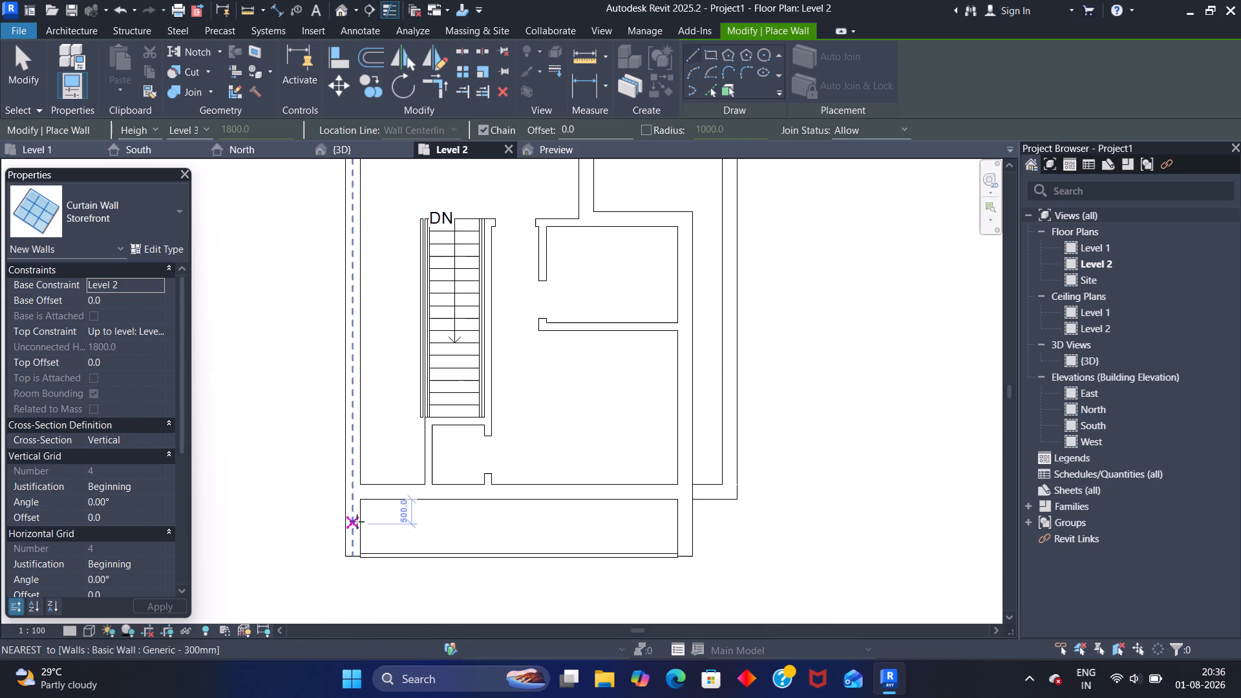
scroll(357, 522, "up", 4)
left_click(490, 467)
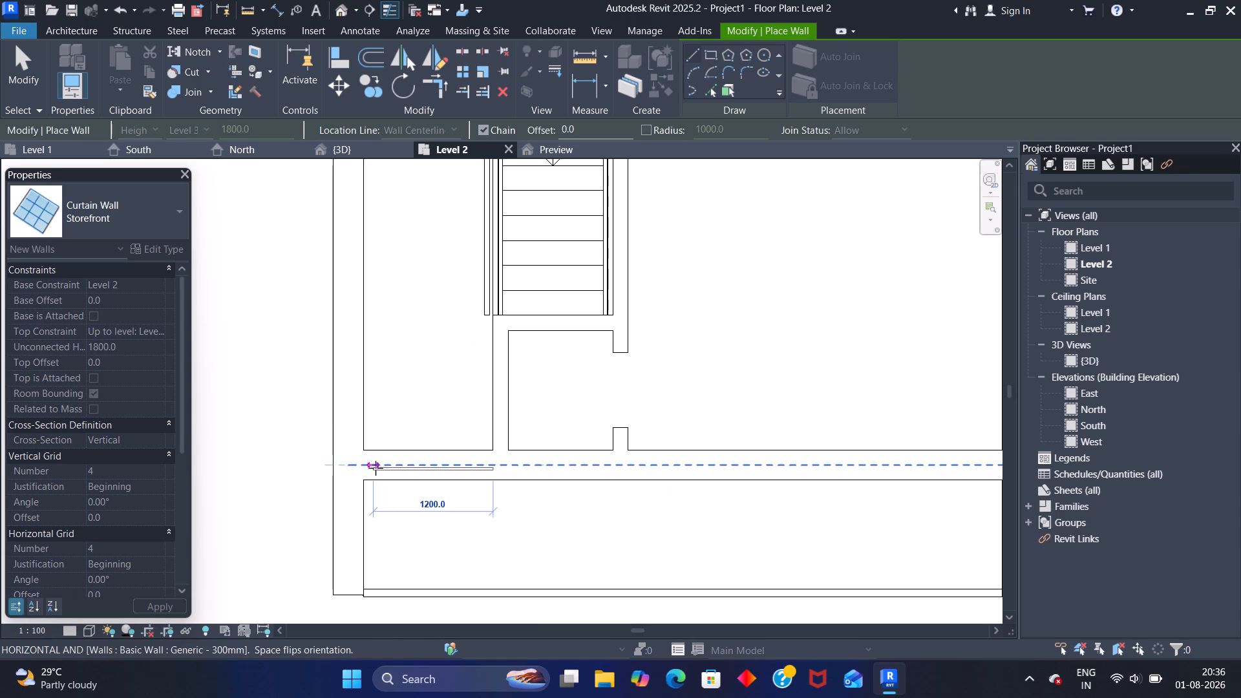
key("space")
key("space")
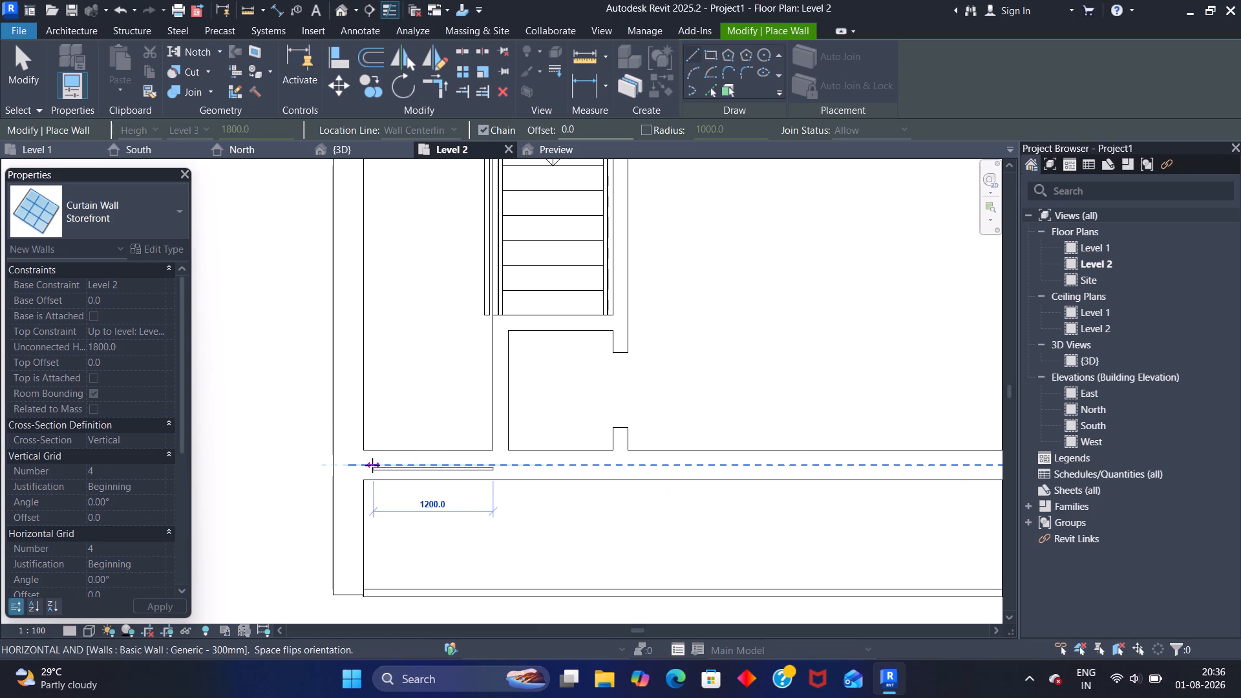
left_click(366, 465)
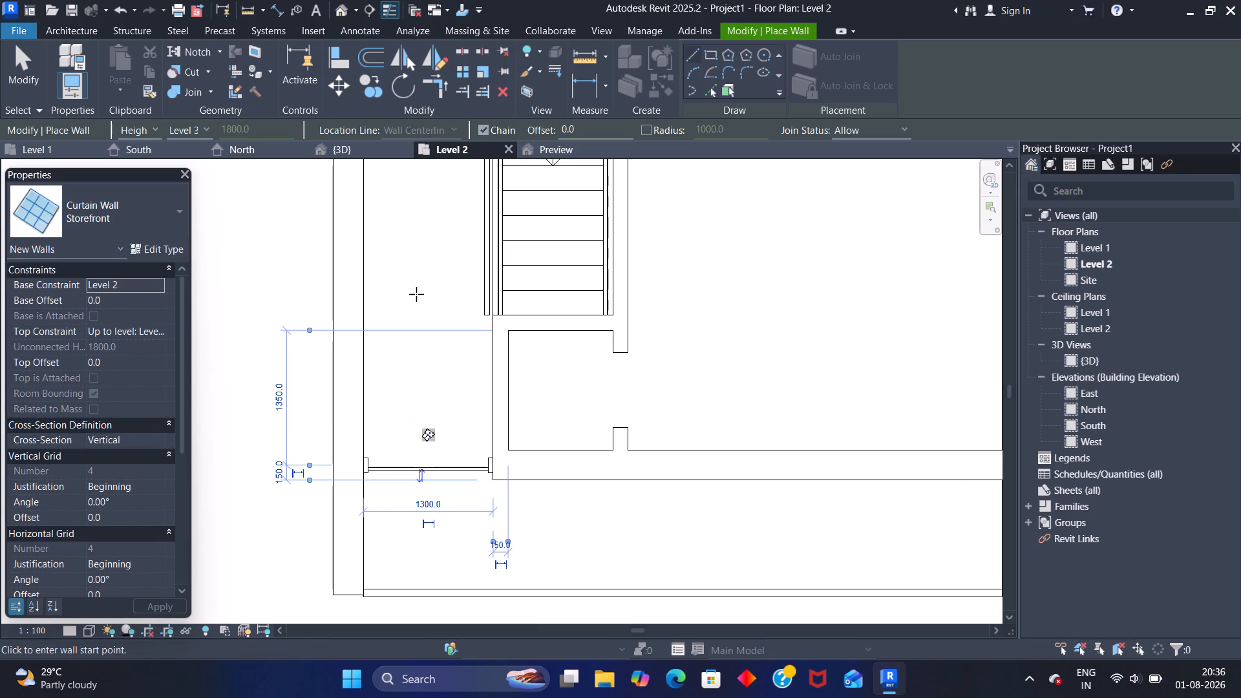
key("Escape")
key("Escape")
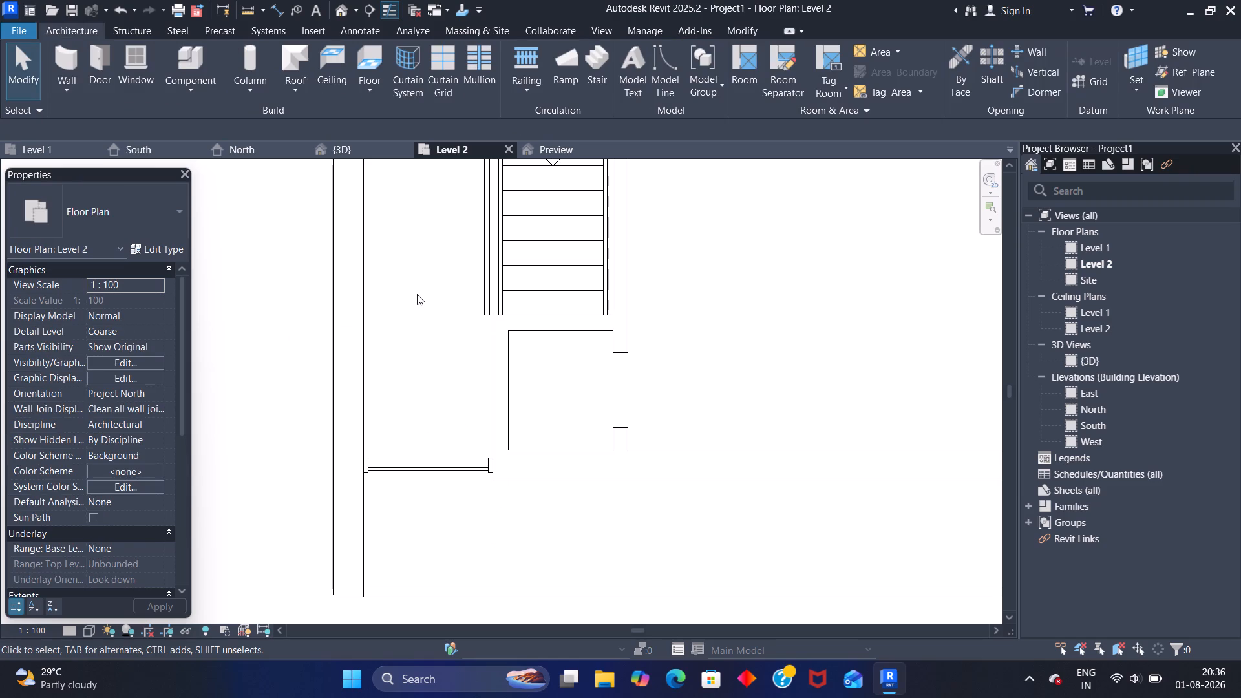
Examine the new Level 2 curtain walls in the 3D view from the rear and from above.
left_click(359, 153)
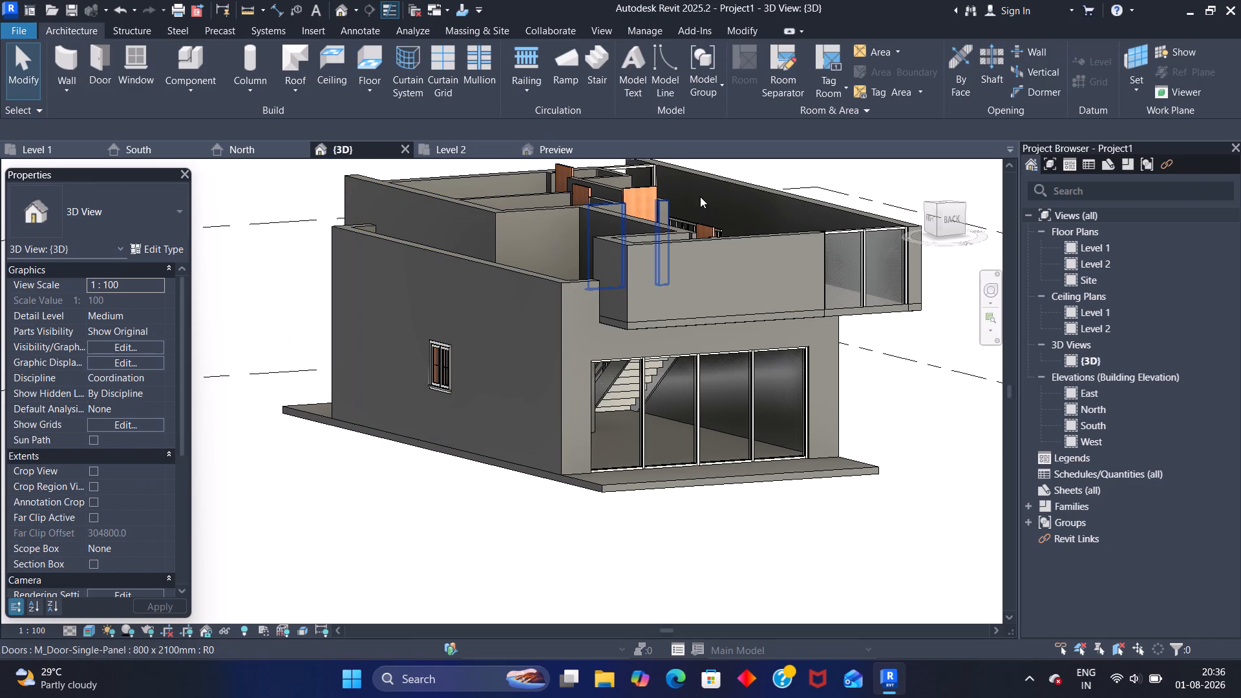
middle_click_drag(705, 202, 684, 214)
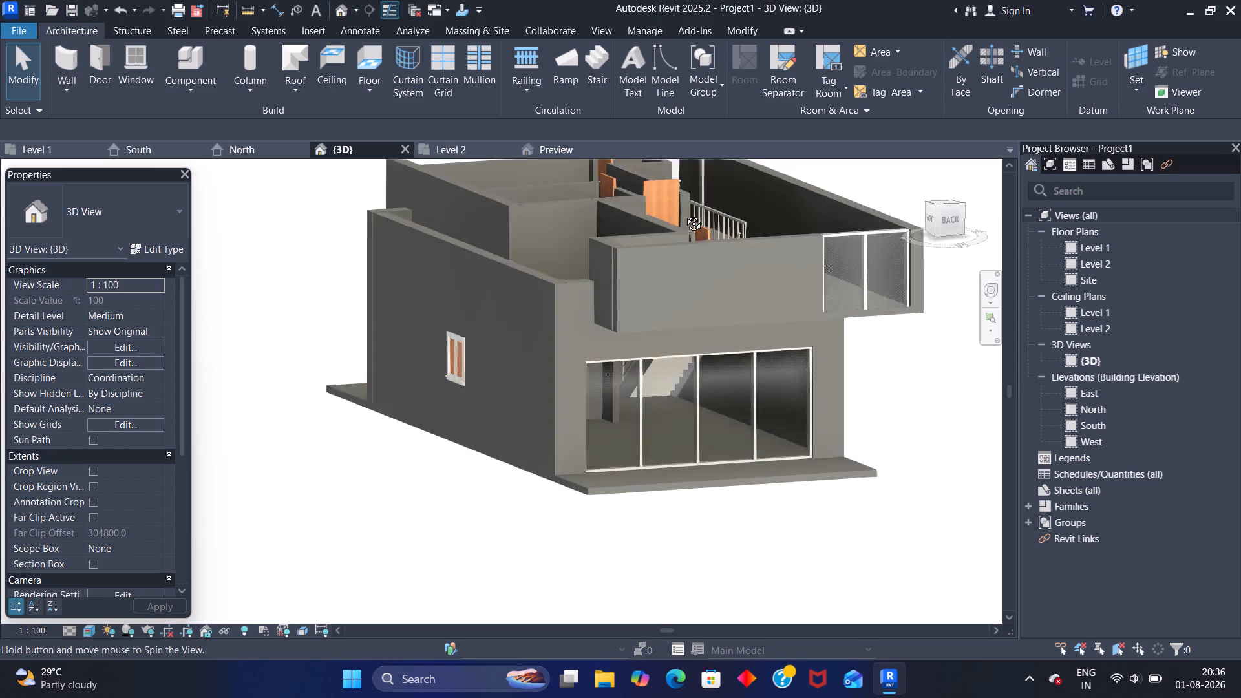
middle_click_drag(684, 214, 651, 248)
scroll(837, 196, "down", 1)
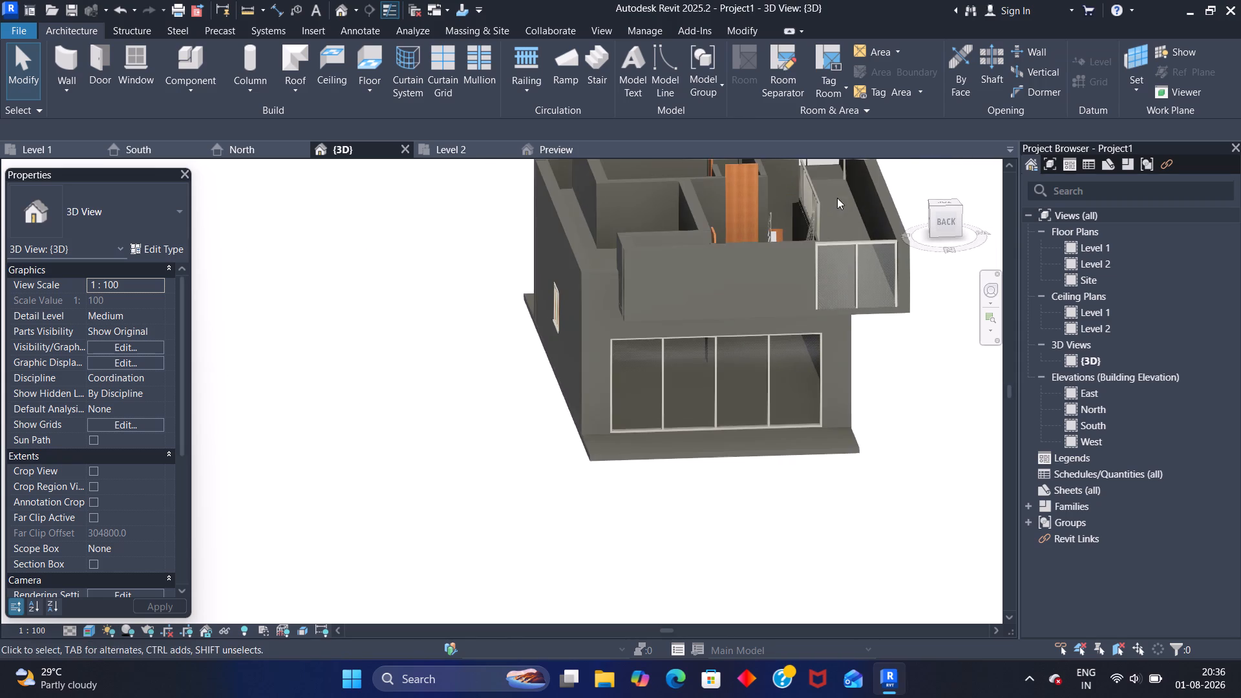
middle_click_drag(824, 209, 691, 322)
middle_click_drag(811, 279, 766, 288, "shift")
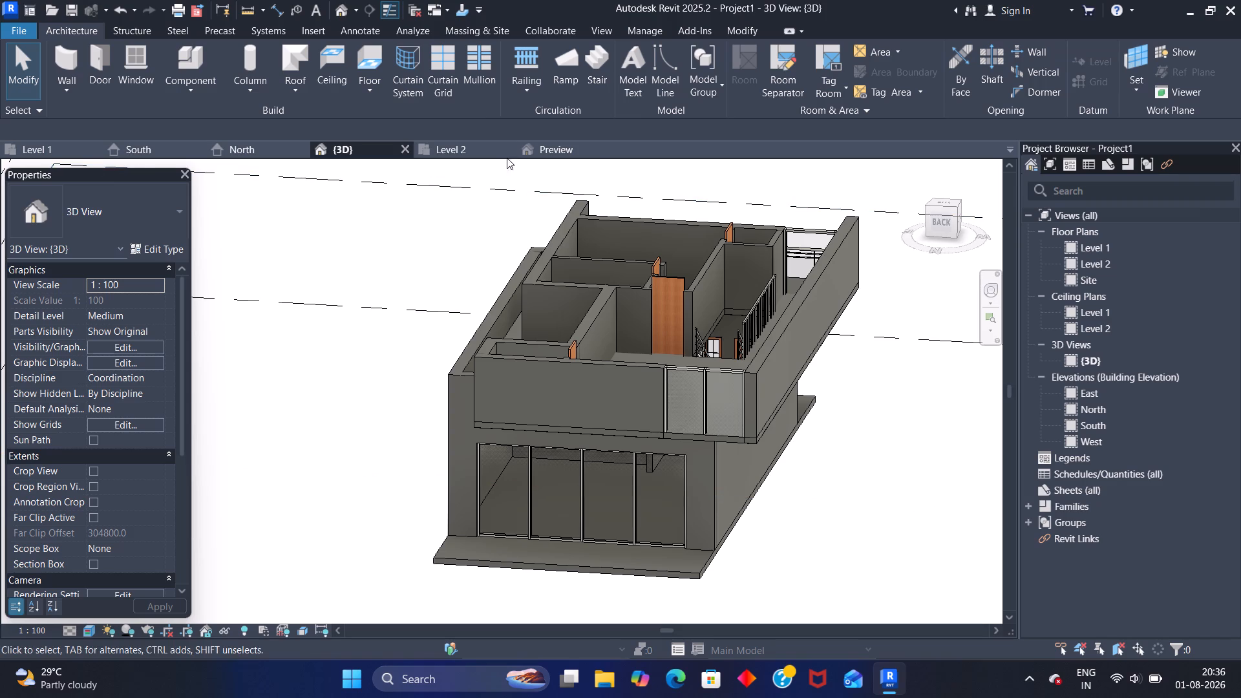
Draw a two-panel Storefront curtain wall along the Level 2 south wall's centreline, running west from the east wall's inner face.
left_click(482, 150)
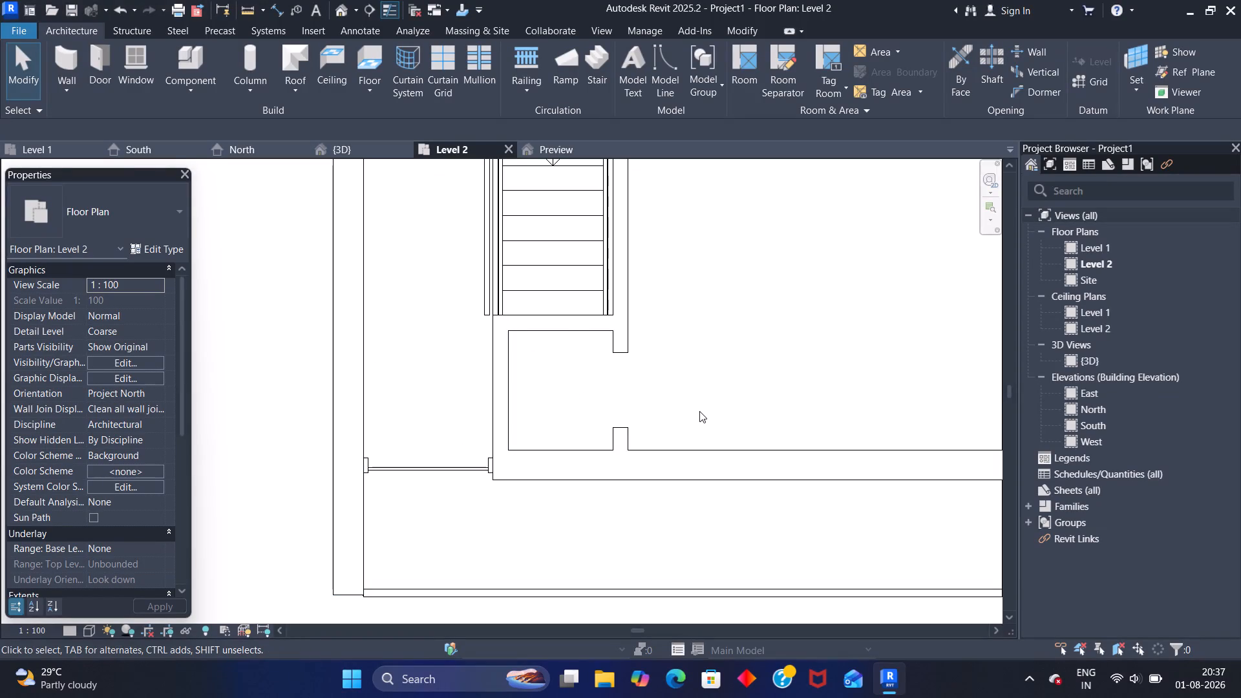
middle_click_drag(748, 398, 448, 408)
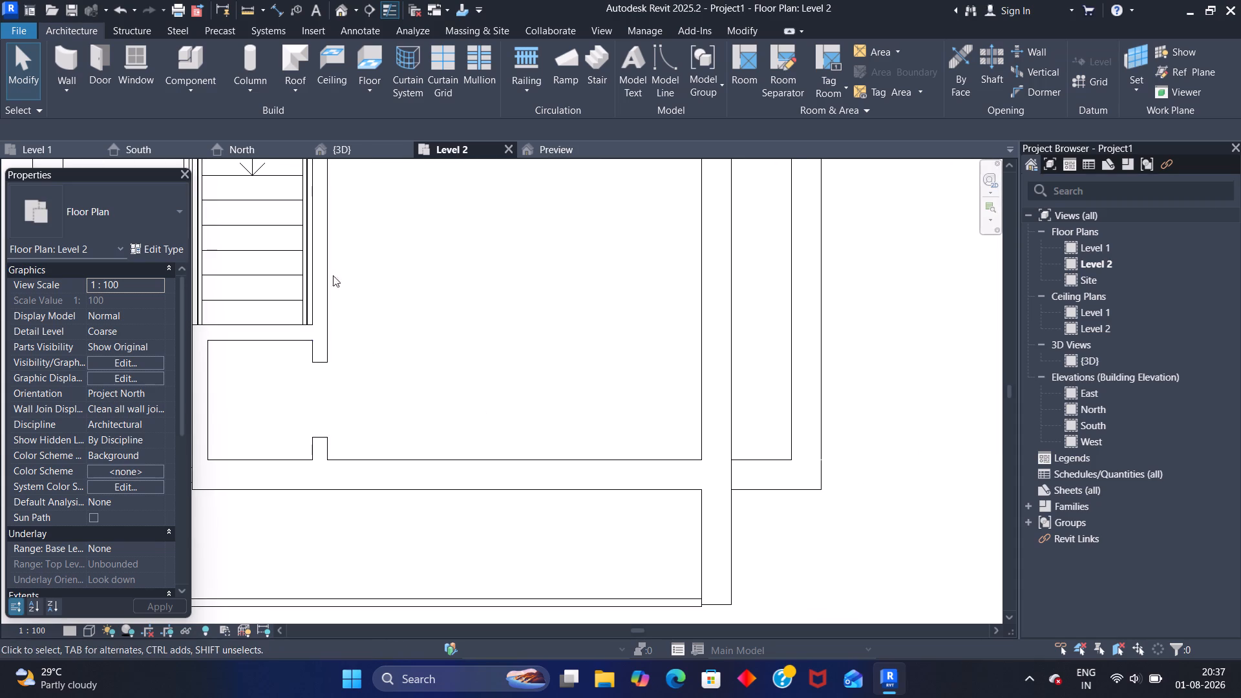
left_click(61, 61)
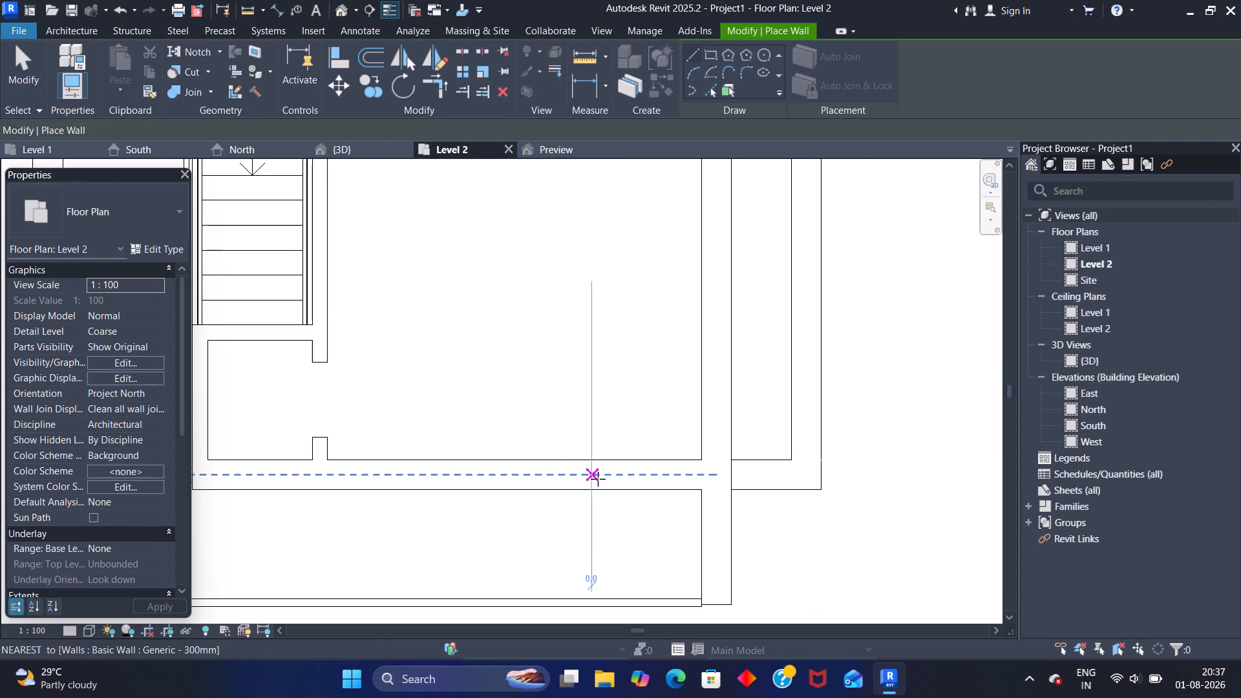
left_click(697, 472)
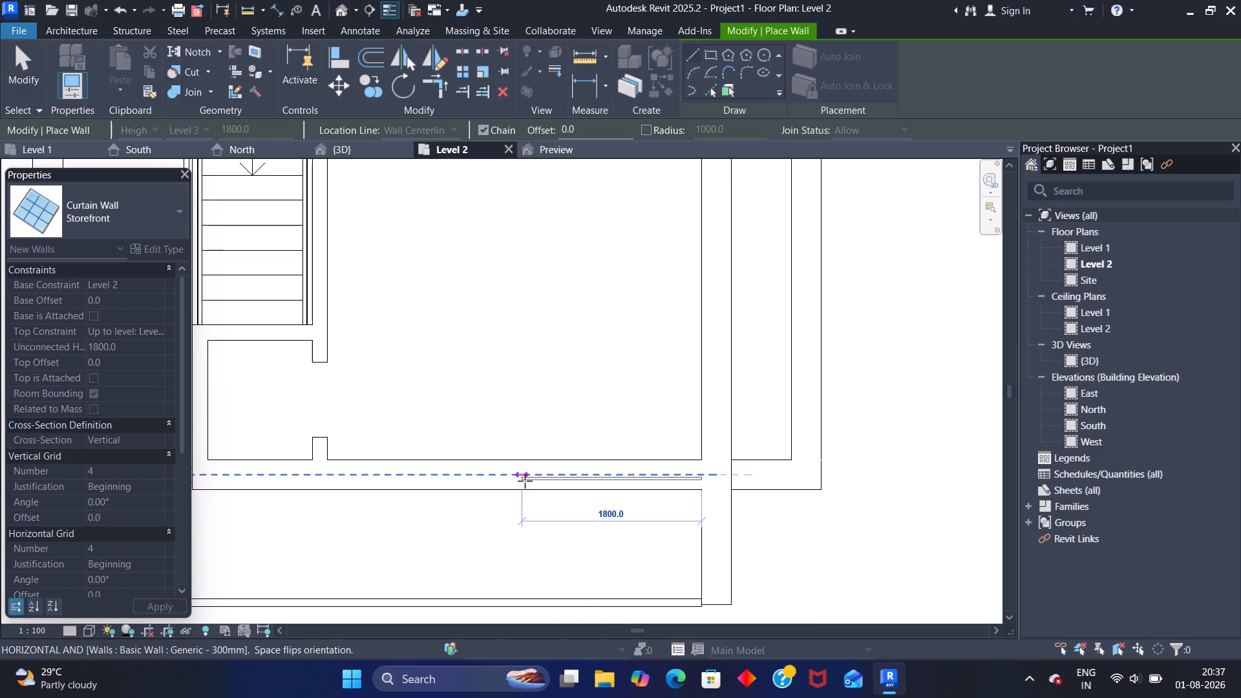
left_click(500, 467)
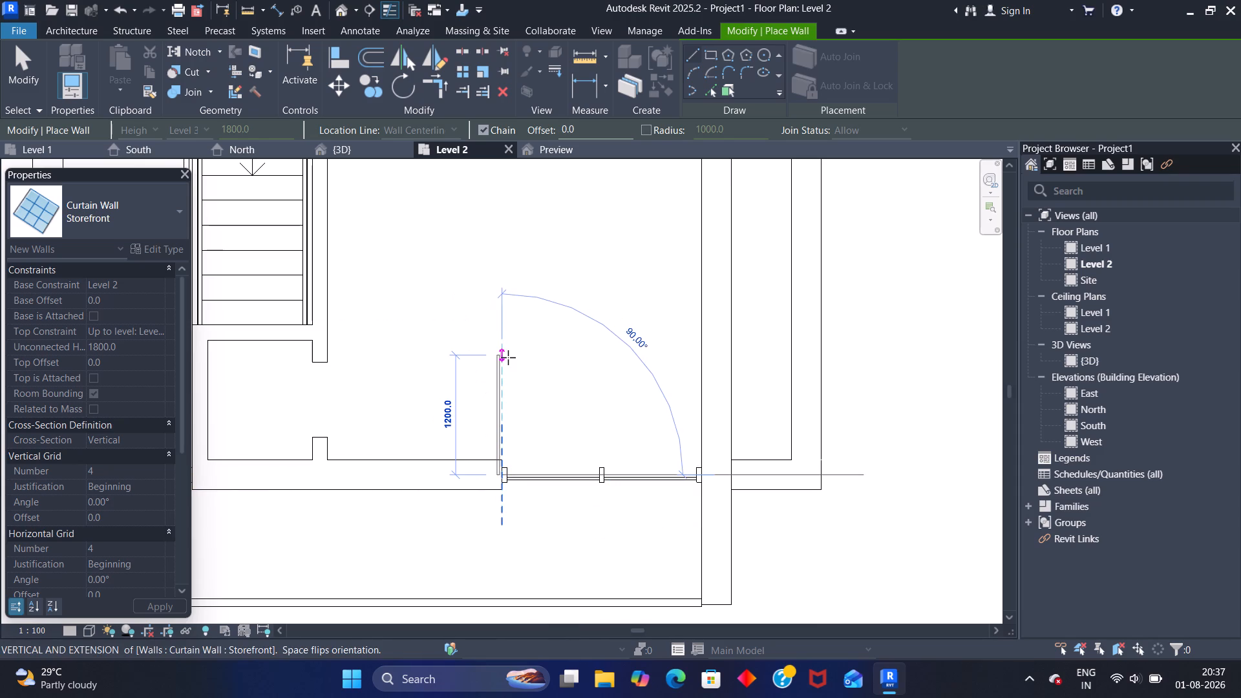
key("Escape")
key("Escape")
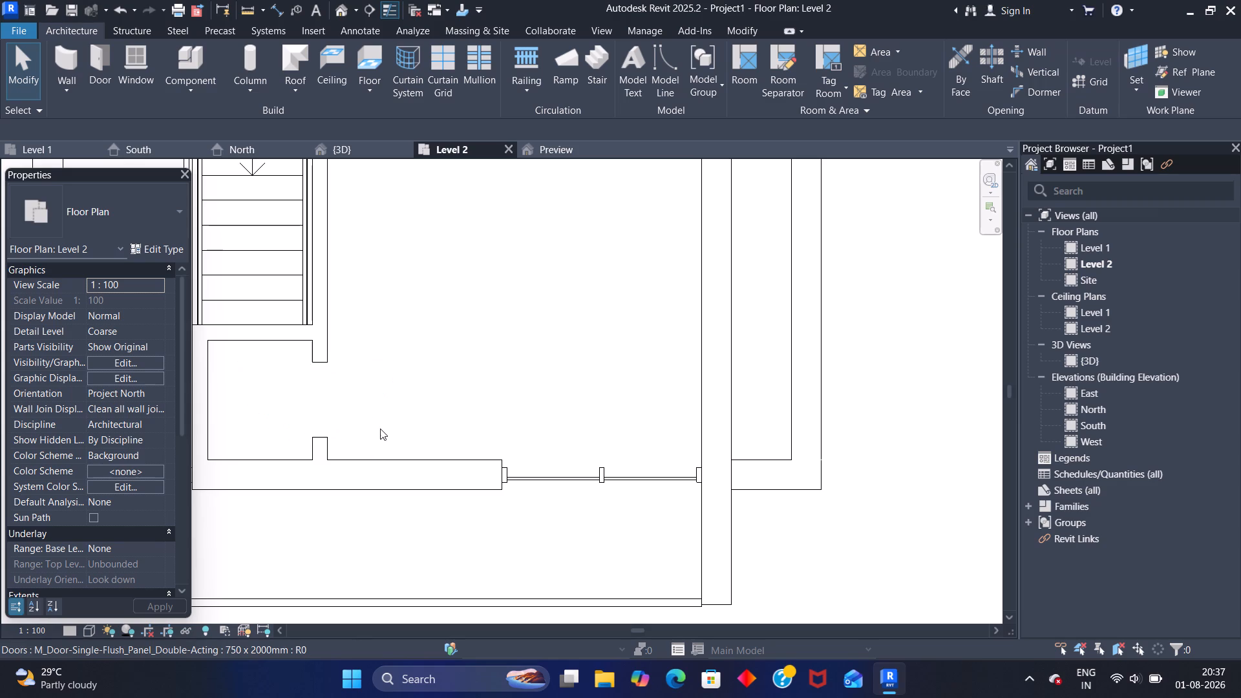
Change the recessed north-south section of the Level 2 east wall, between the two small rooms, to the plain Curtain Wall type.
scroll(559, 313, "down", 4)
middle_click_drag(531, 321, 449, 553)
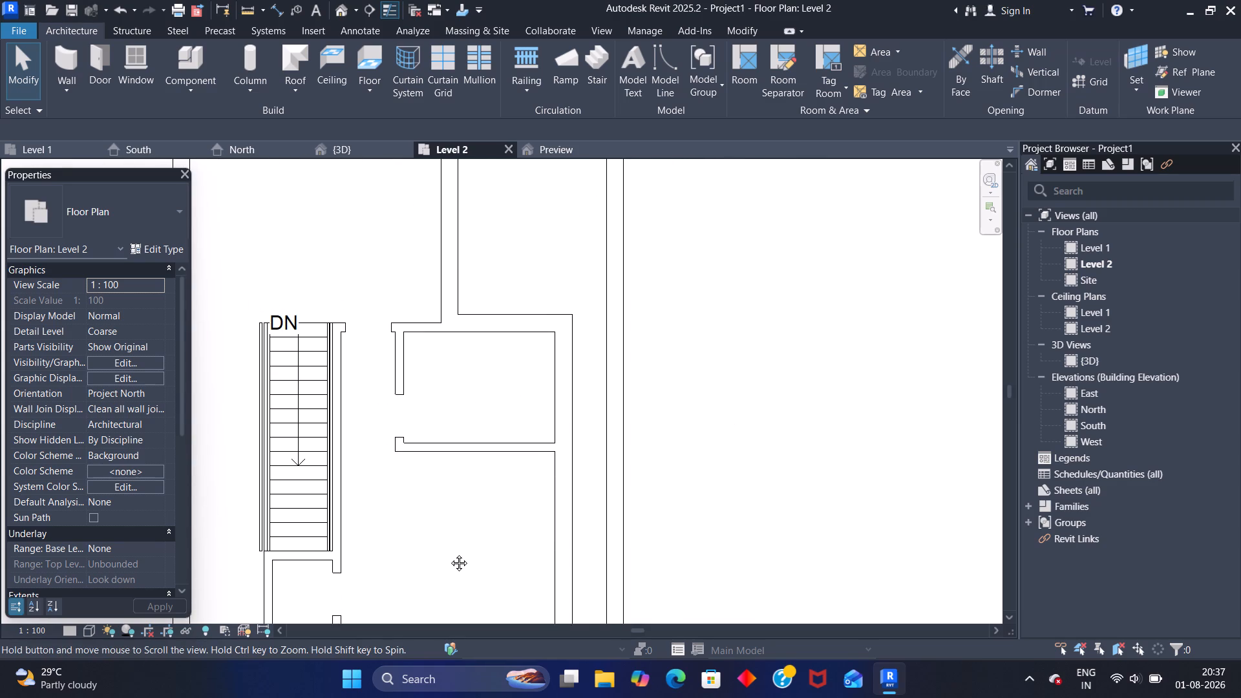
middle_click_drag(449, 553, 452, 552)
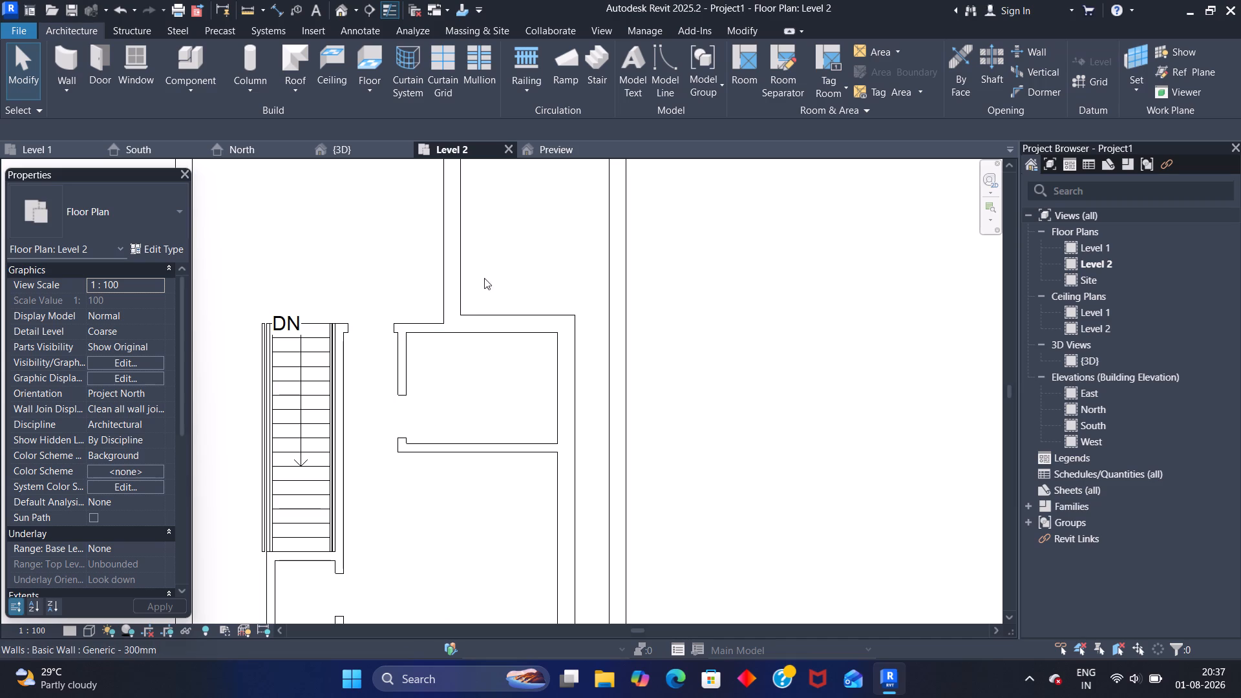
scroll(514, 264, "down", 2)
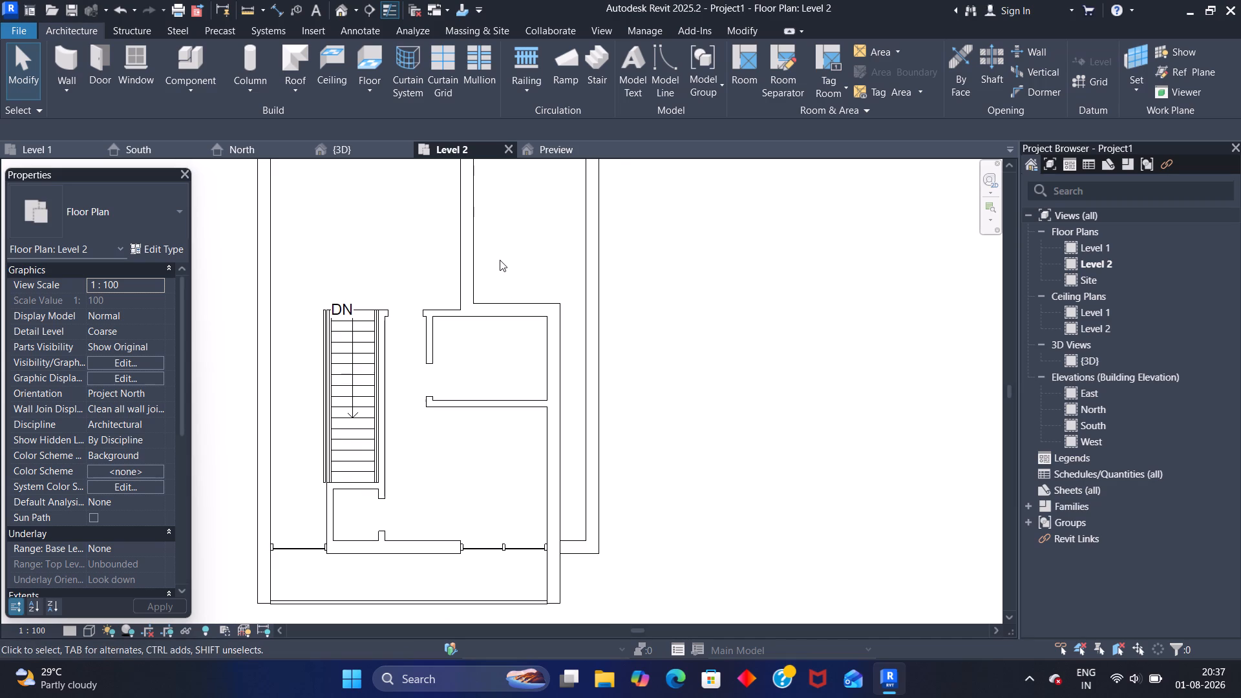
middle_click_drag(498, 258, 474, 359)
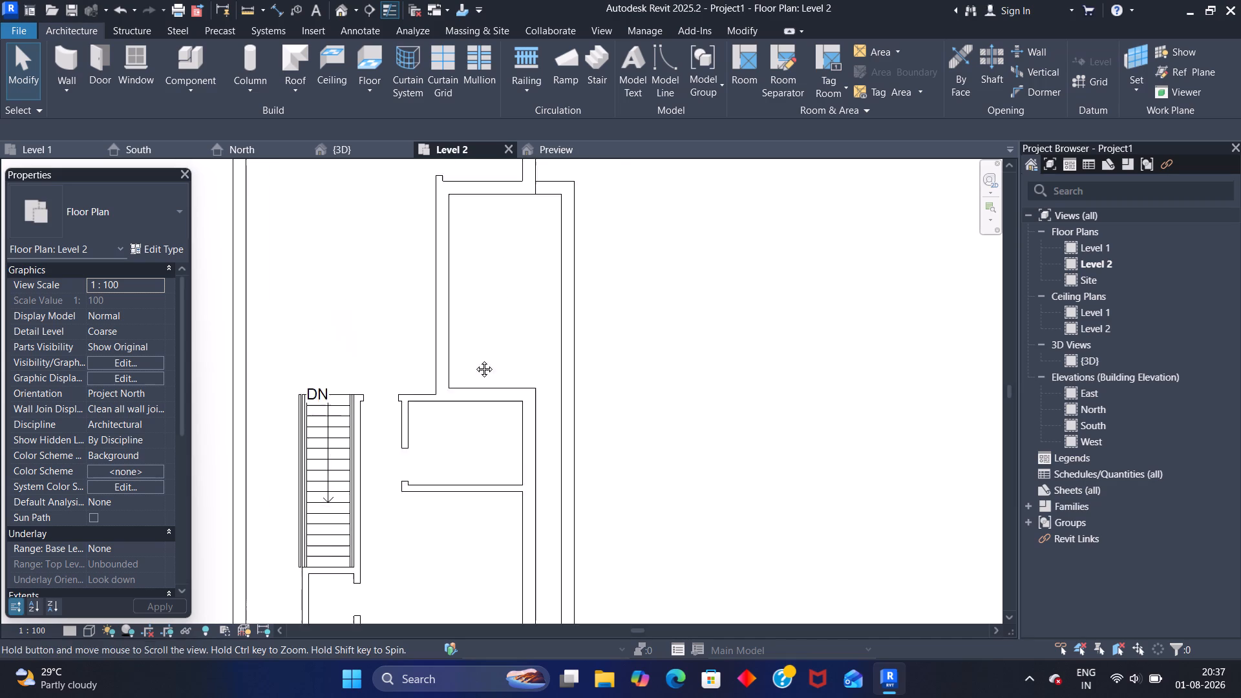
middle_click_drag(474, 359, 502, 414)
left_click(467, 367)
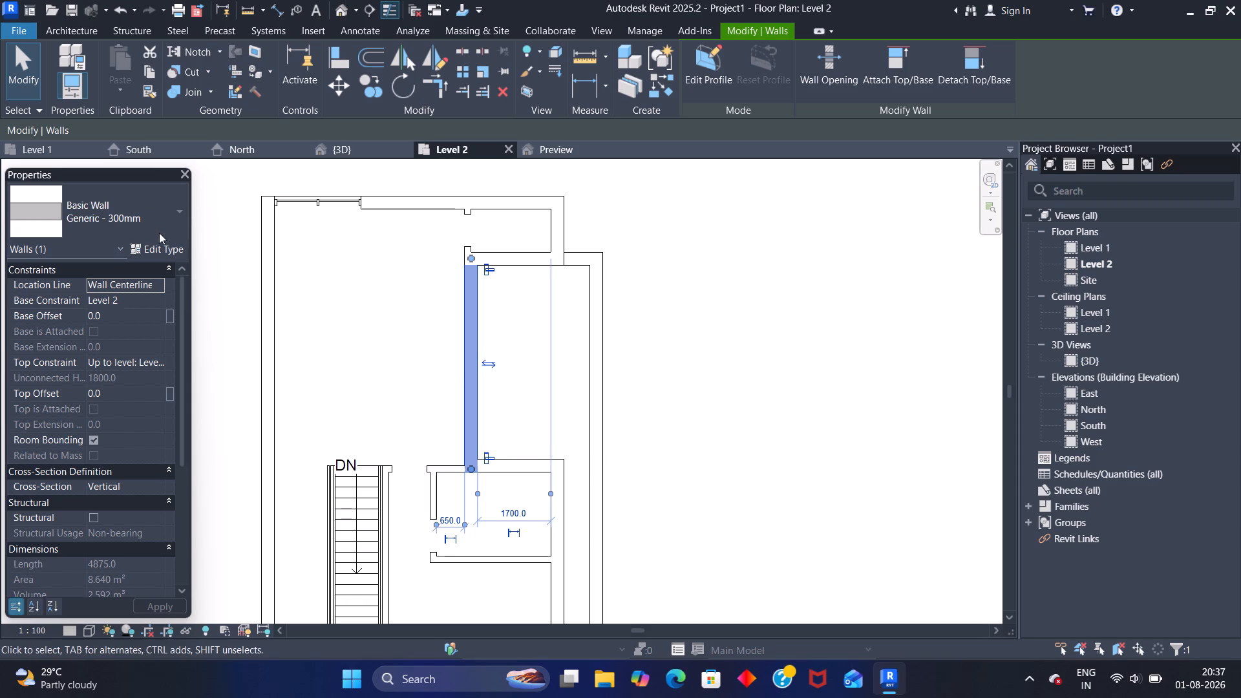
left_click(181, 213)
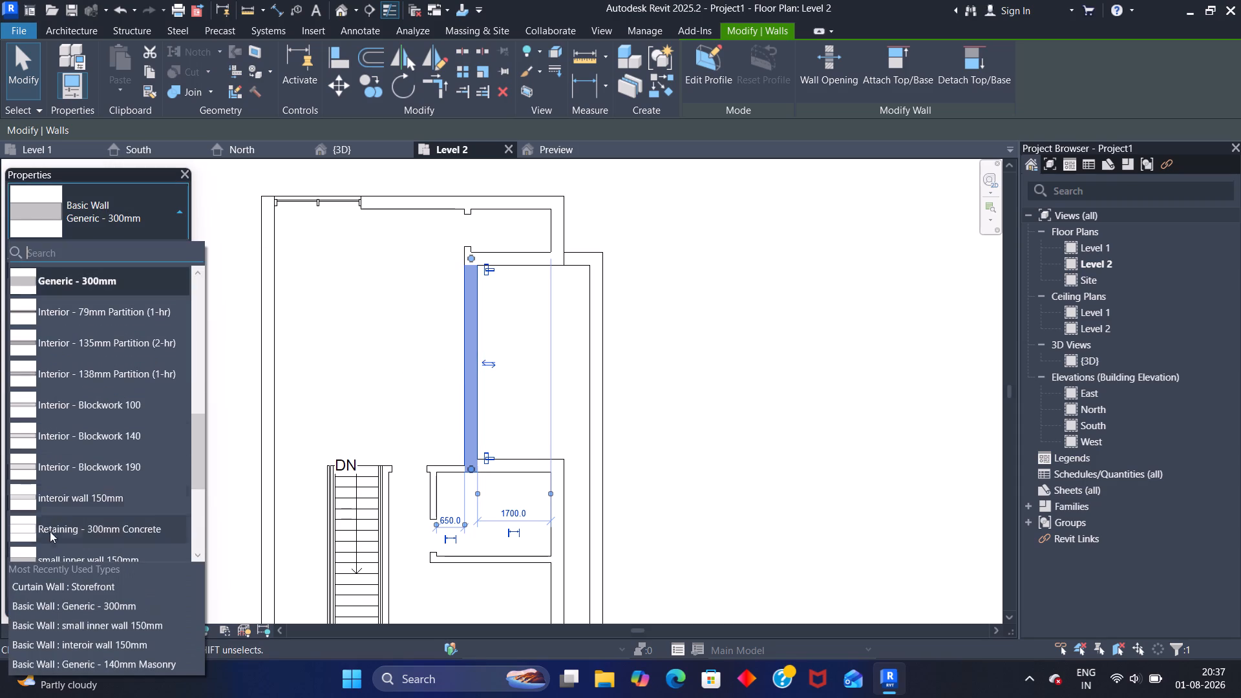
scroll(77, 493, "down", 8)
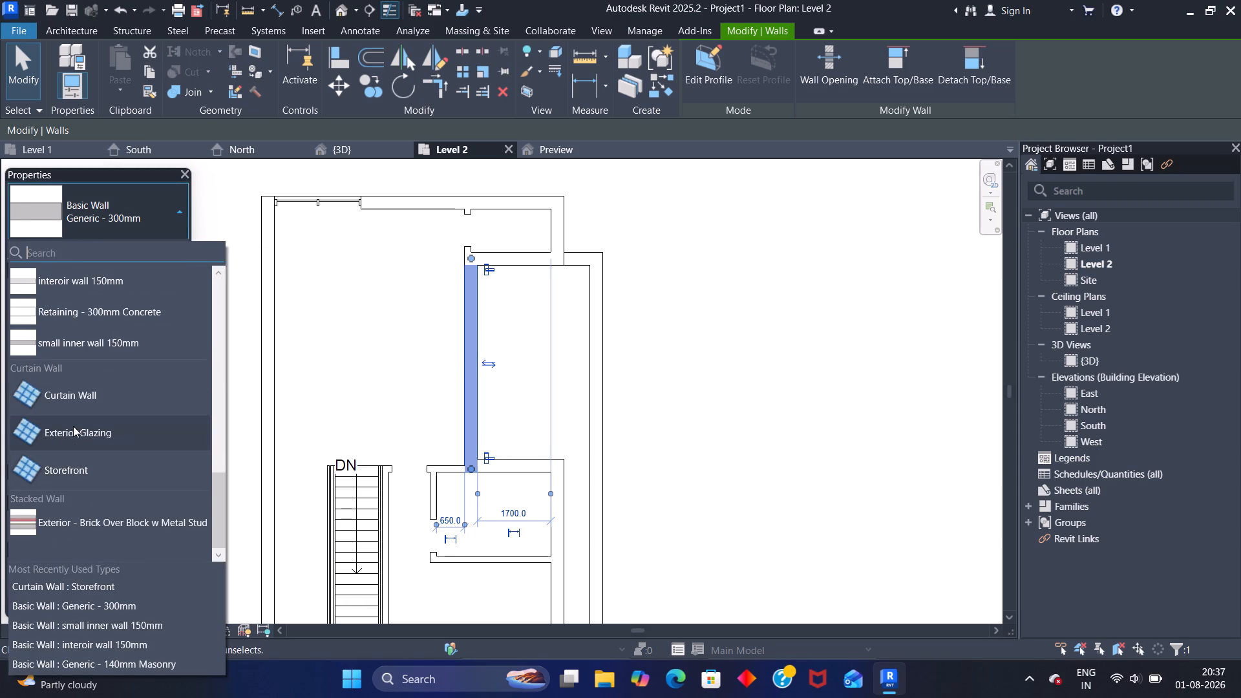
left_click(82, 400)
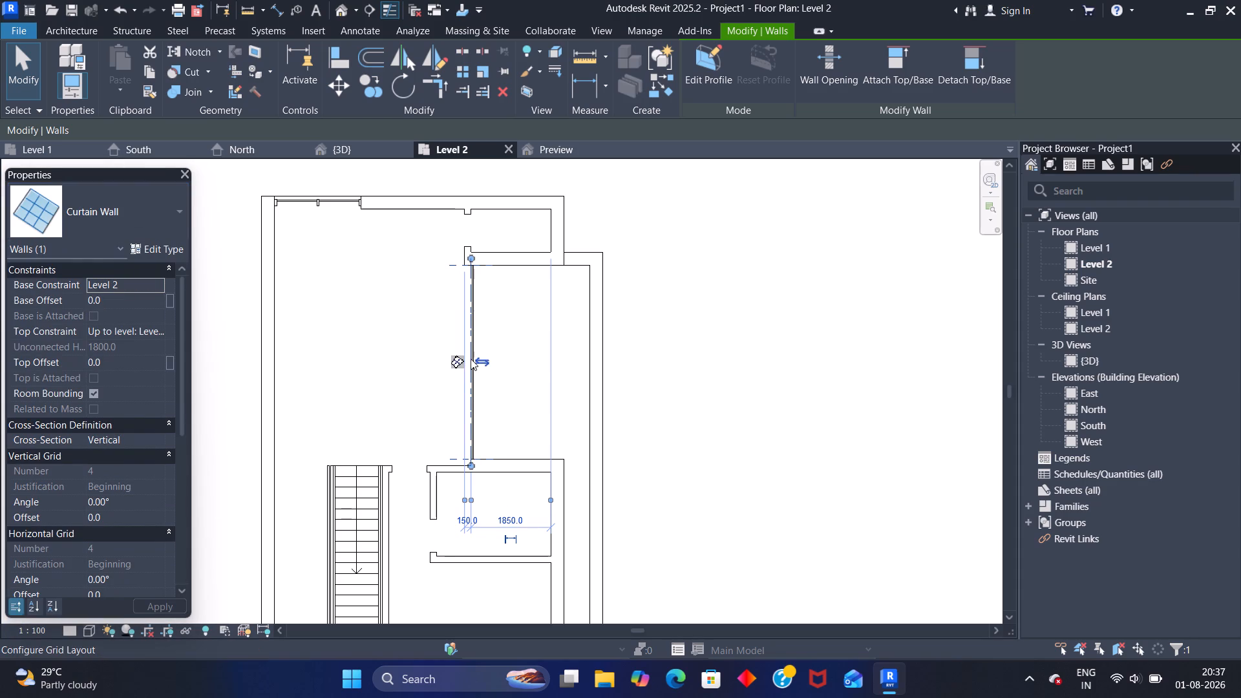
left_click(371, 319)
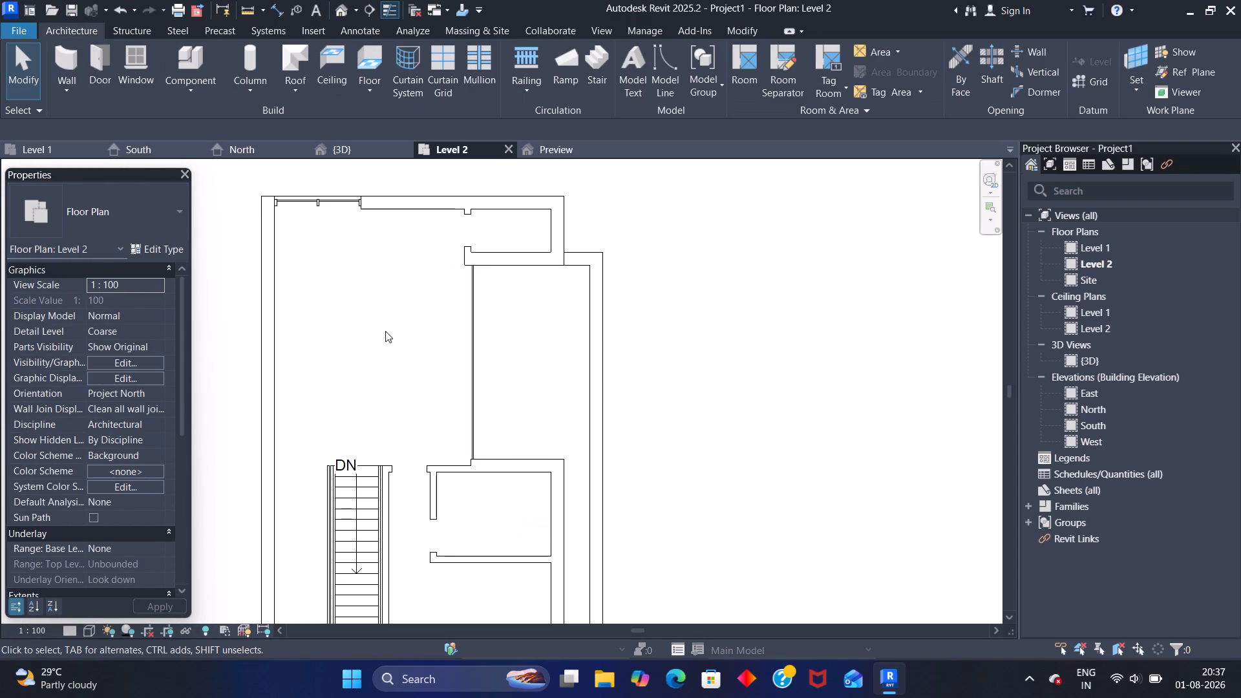
Examine the house in the 3D view from all sides and the recessed Level 2 curtain wall from above.
left_click(355, 144)
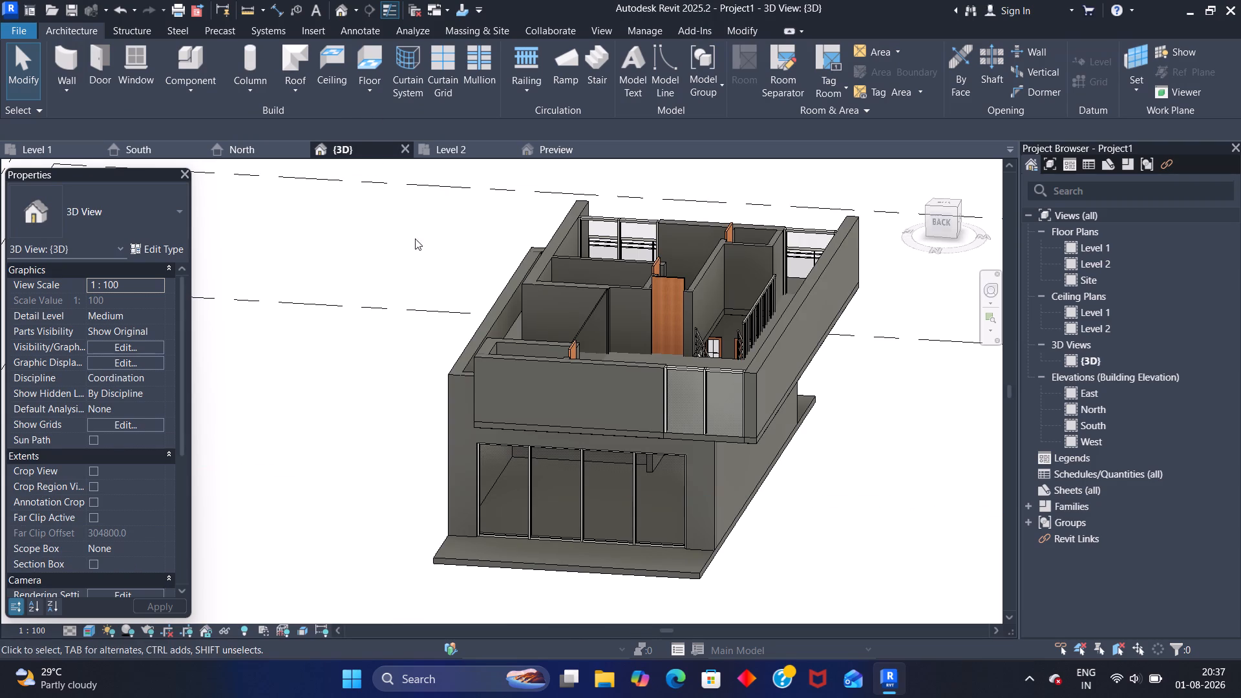
middle_click_drag(438, 262, 251, 211, "shift")
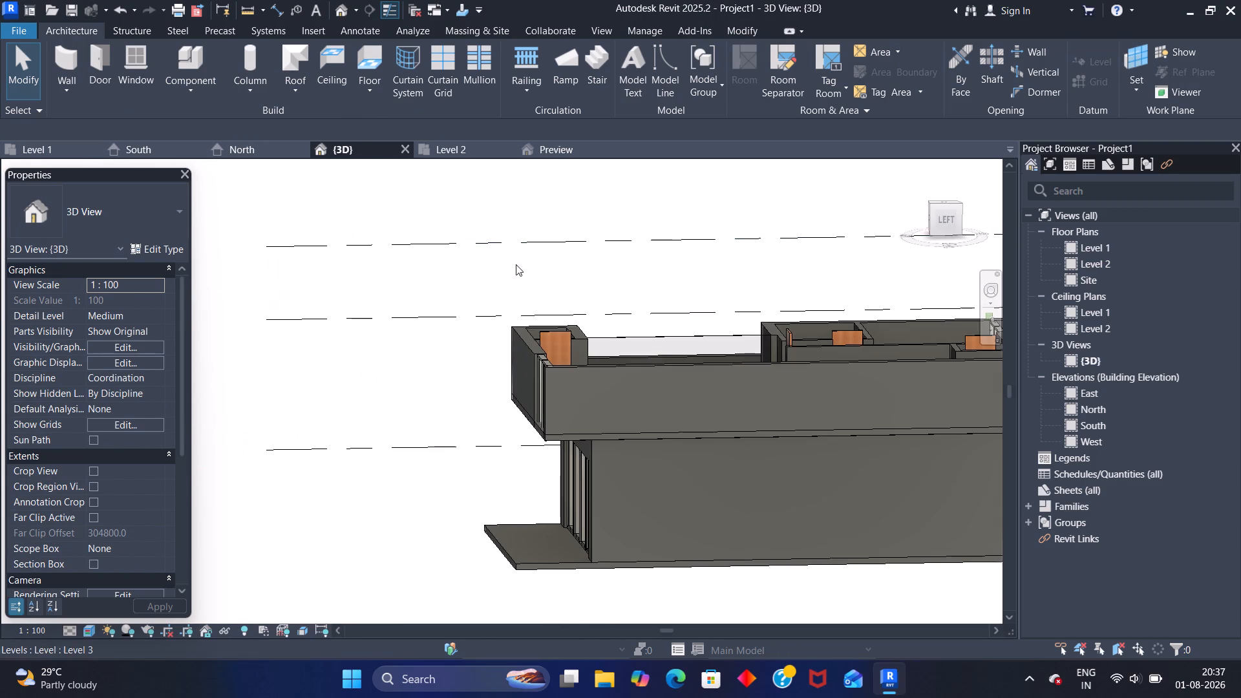
scroll(547, 272, "down", 3)
middle_click_drag(716, 267, 648, 264, "shift")
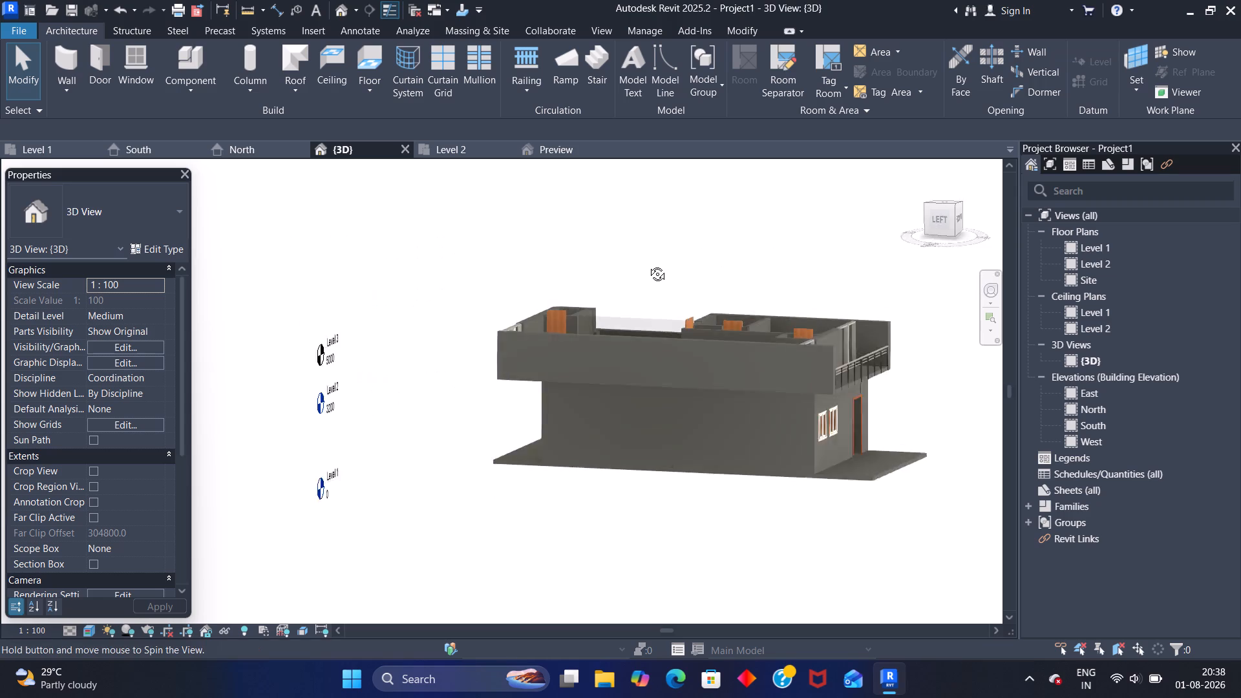
middle_click_drag(648, 264, 540, 244, "shift")
scroll(683, 270, "up", 4)
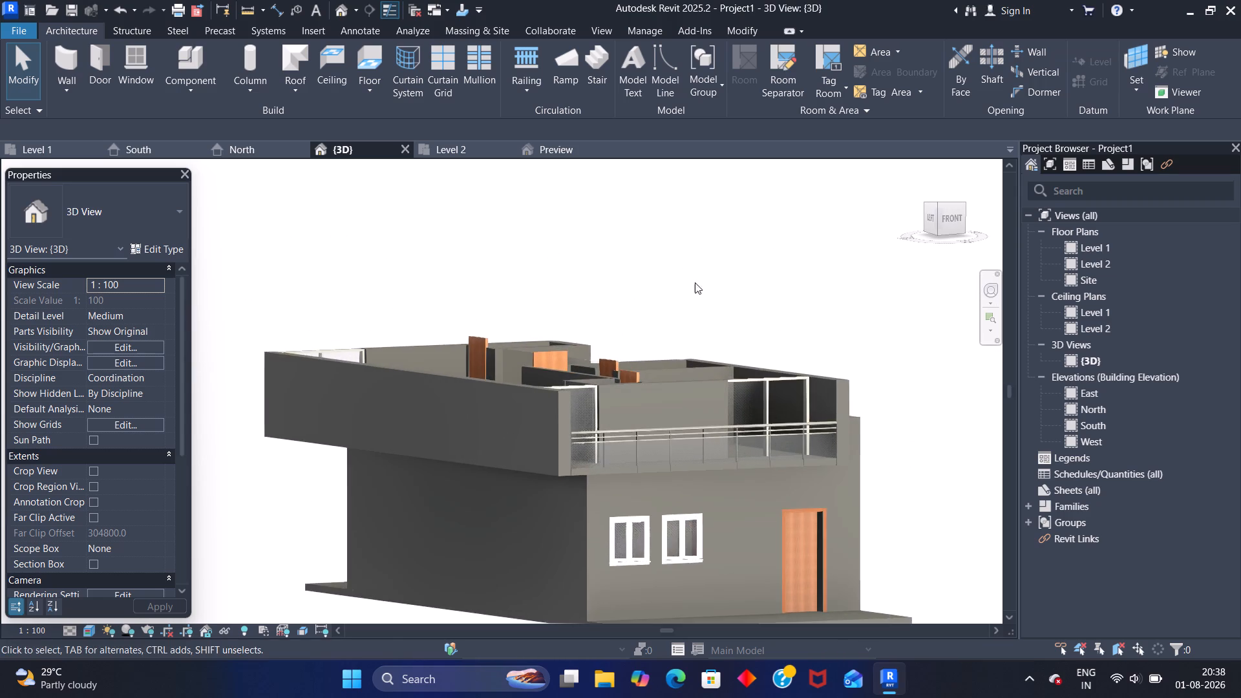
scroll(691, 275, "down", 3)
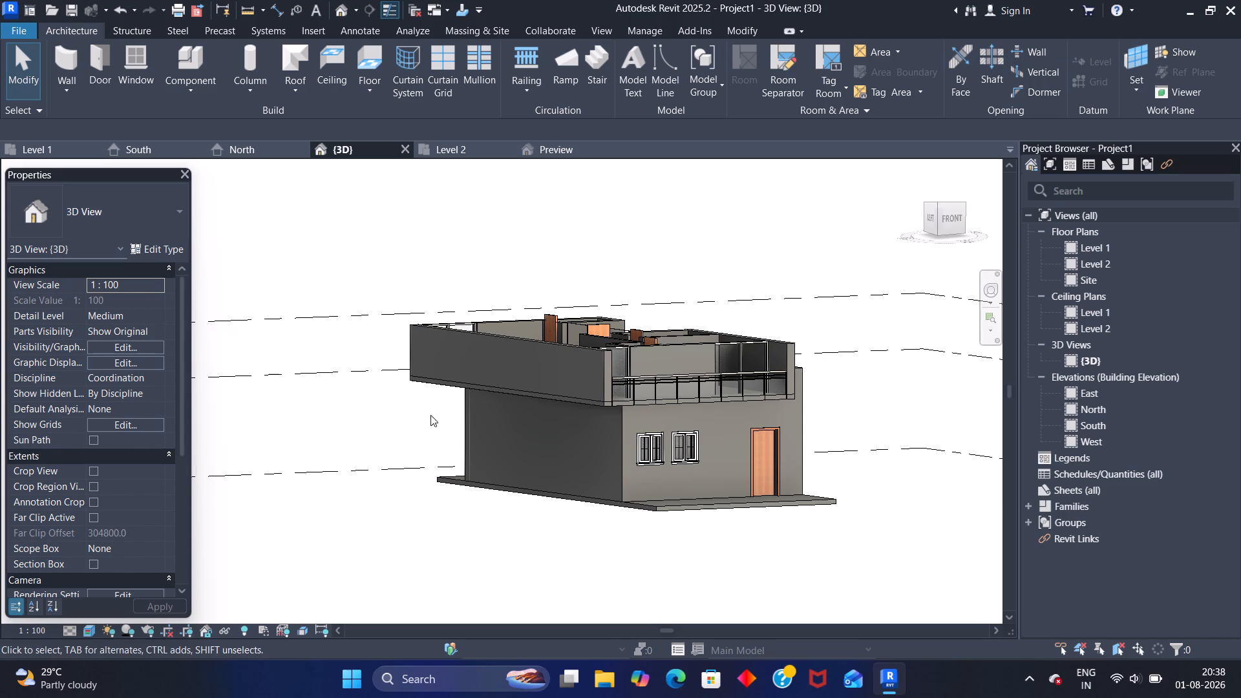
middle_click_drag(334, 430, 421, 451, "shift")
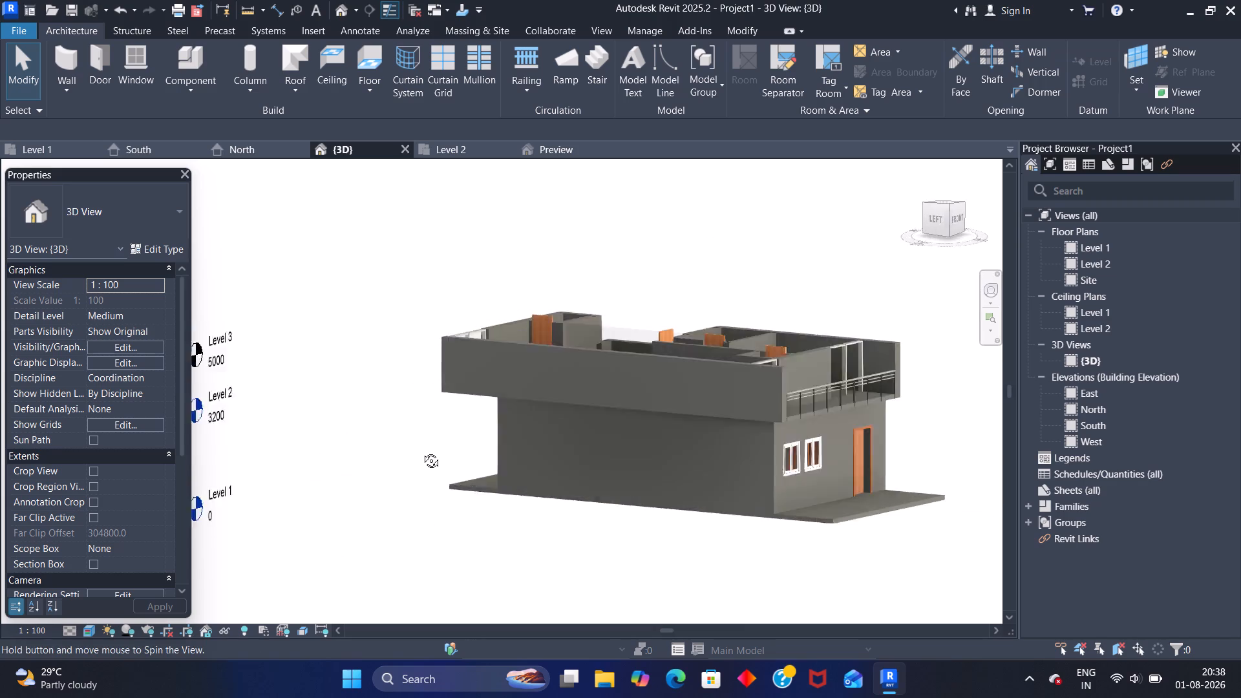
middle_click_drag(421, 451, 801, 430, "shift")
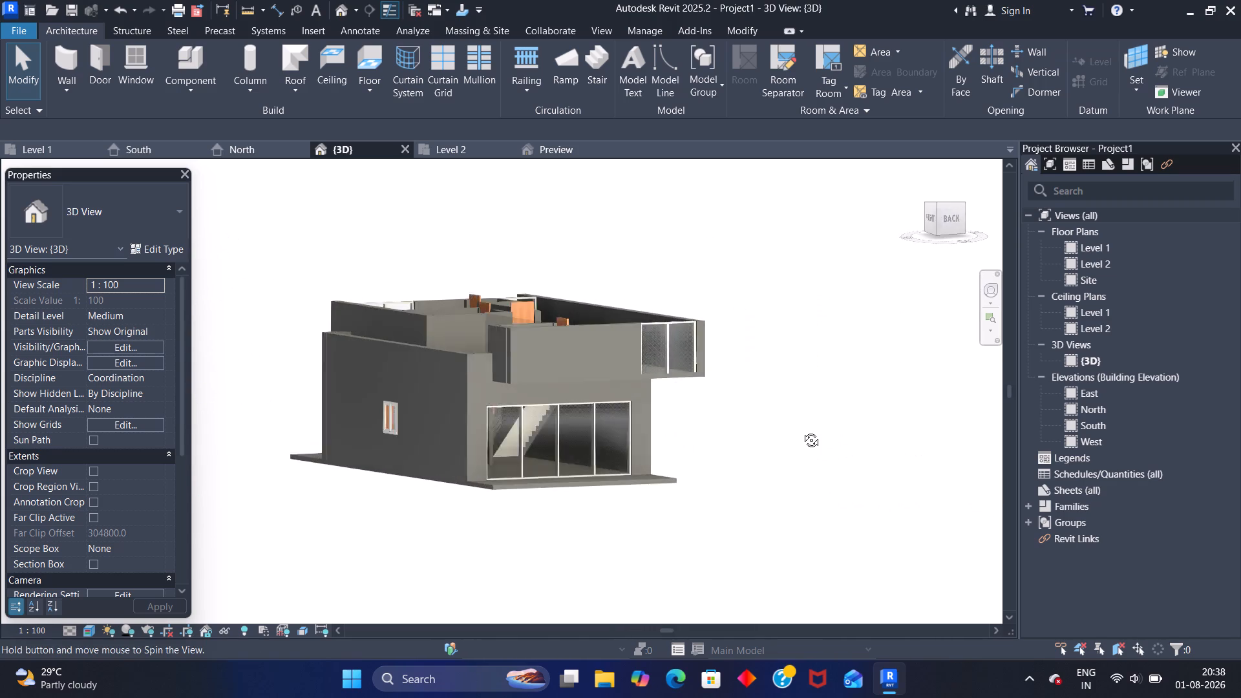
middle_click_drag(801, 430, 606, 458, "shift")
middle_click_drag(306, 449, 307, 449, "shift")
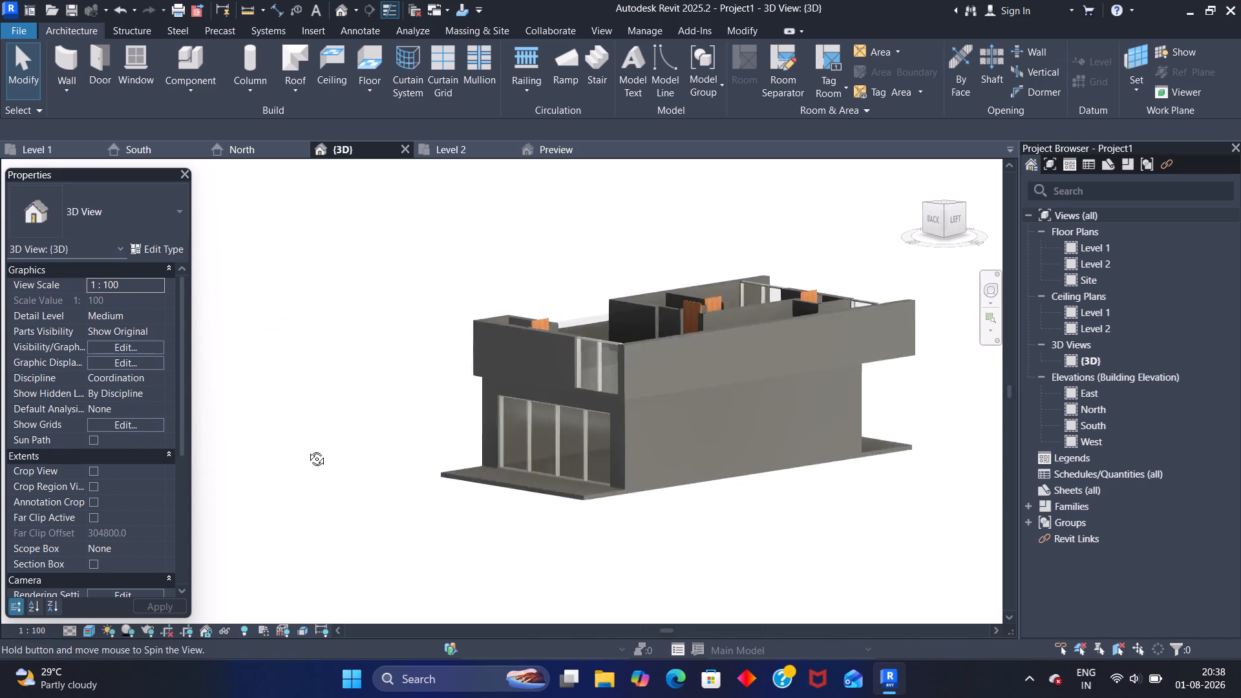
middle_click_drag(307, 449, 566, 431, "shift")
scroll(398, 533, "up", 2)
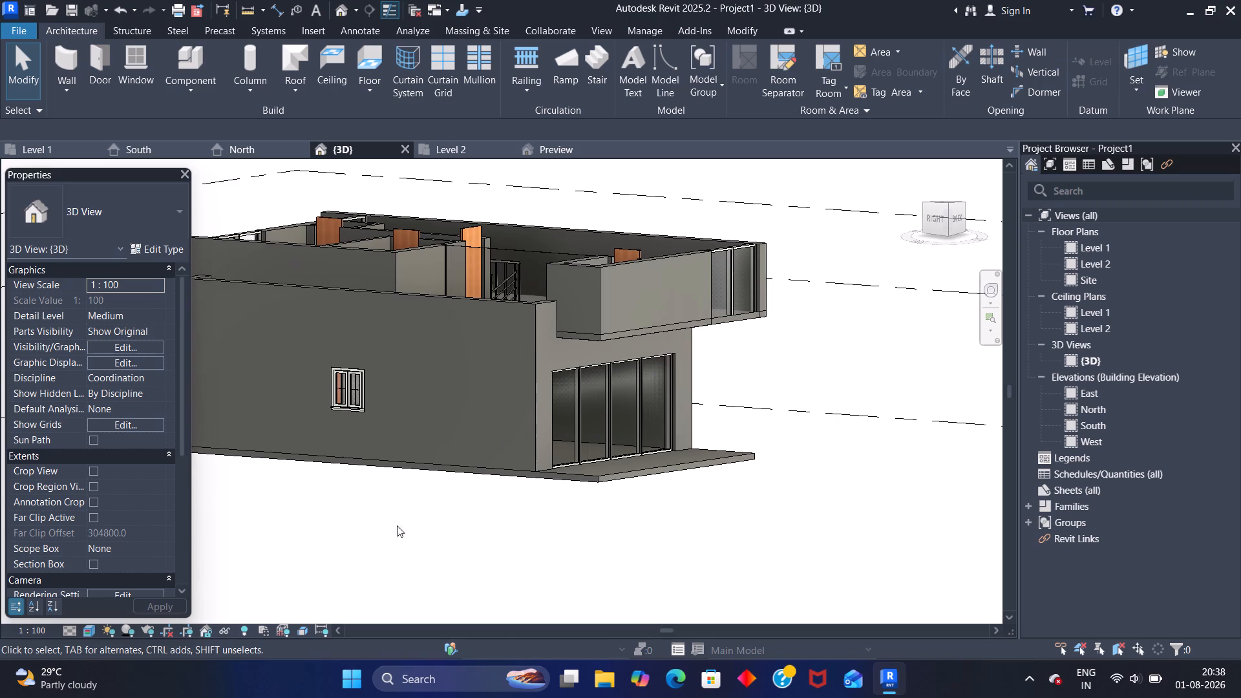
middle_click_drag(381, 390, 418, 503, "shift")
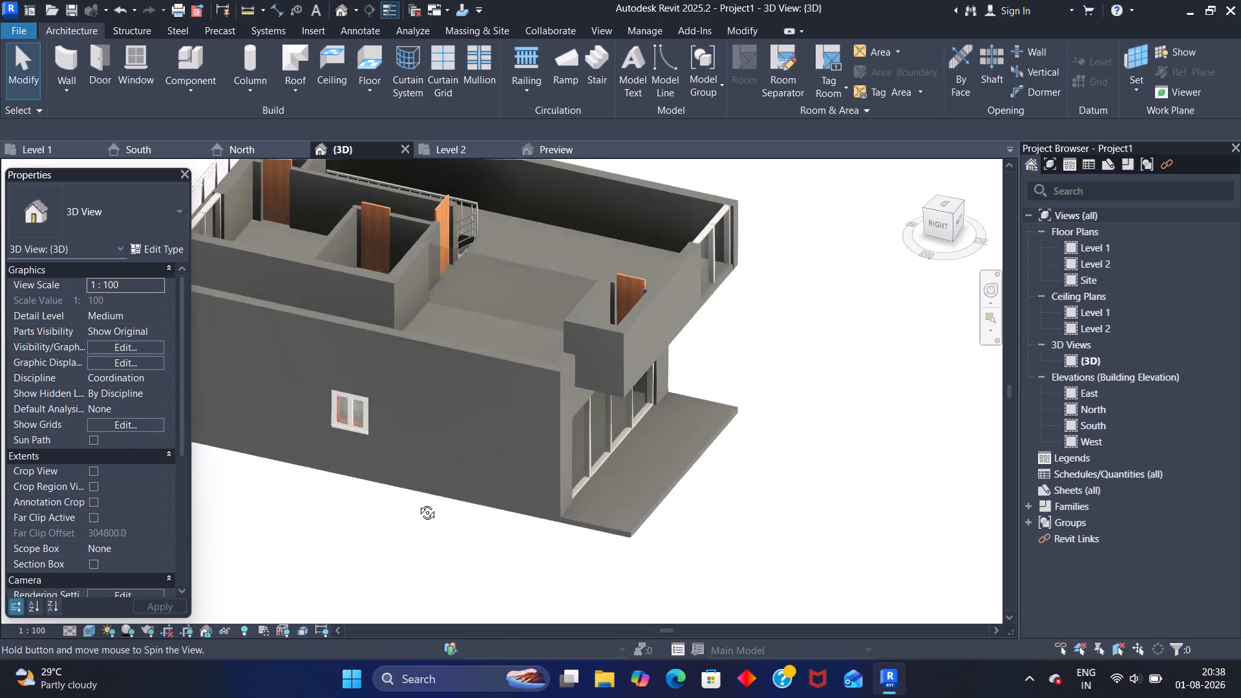
middle_click_drag(418, 503, 417, 505, "shift")
scroll(486, 304, "up", 6)
scroll(487, 300, "down", 4)
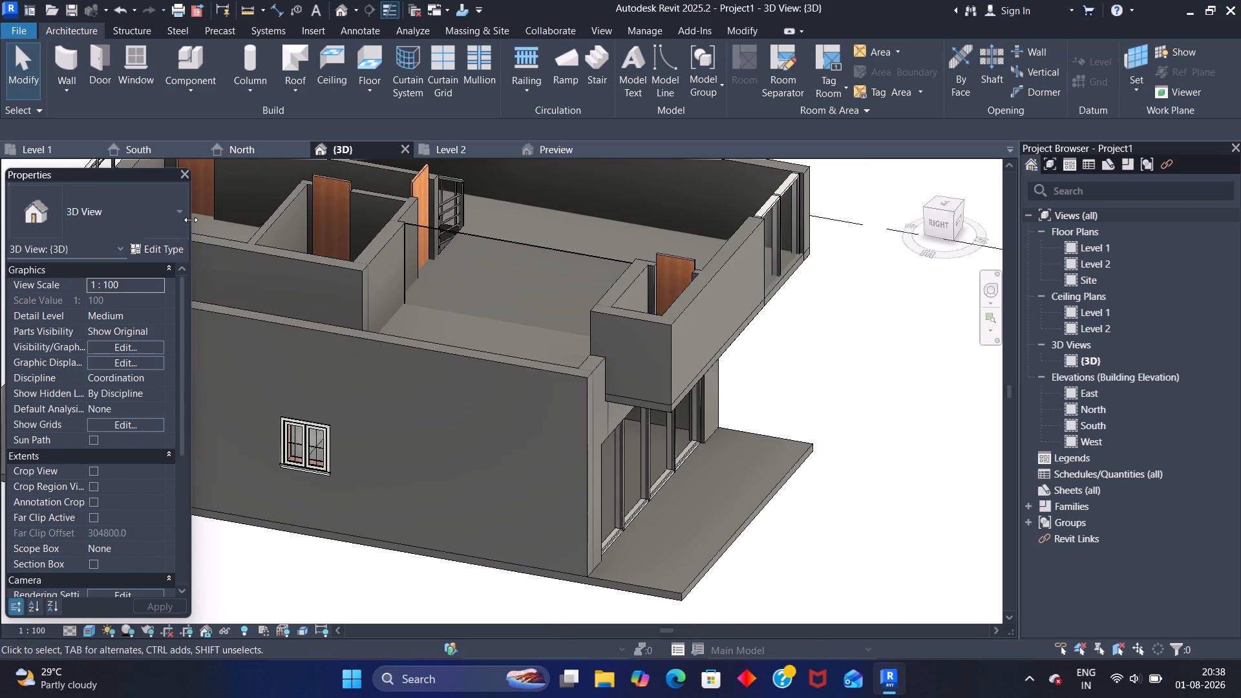
Change the recessed Level 2 east curtain wall to the Storefront type and check it in the 3D view.
left_click(473, 151)
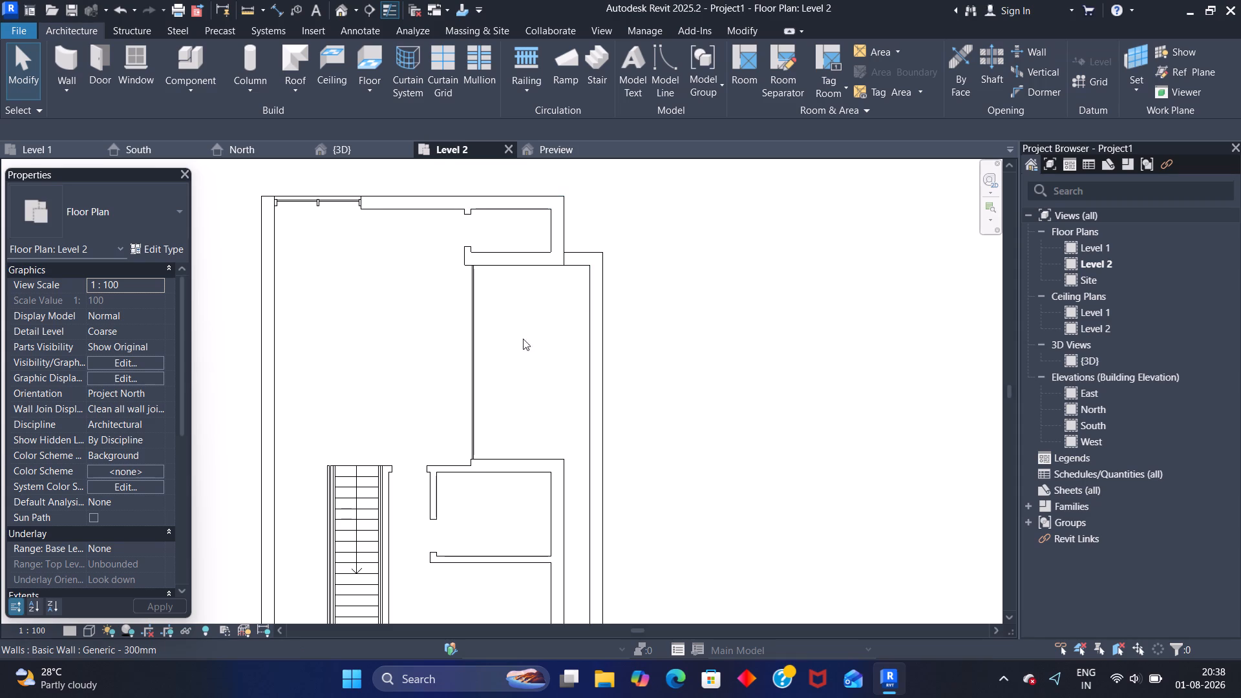
left_click(471, 371)
left_click(175, 222)
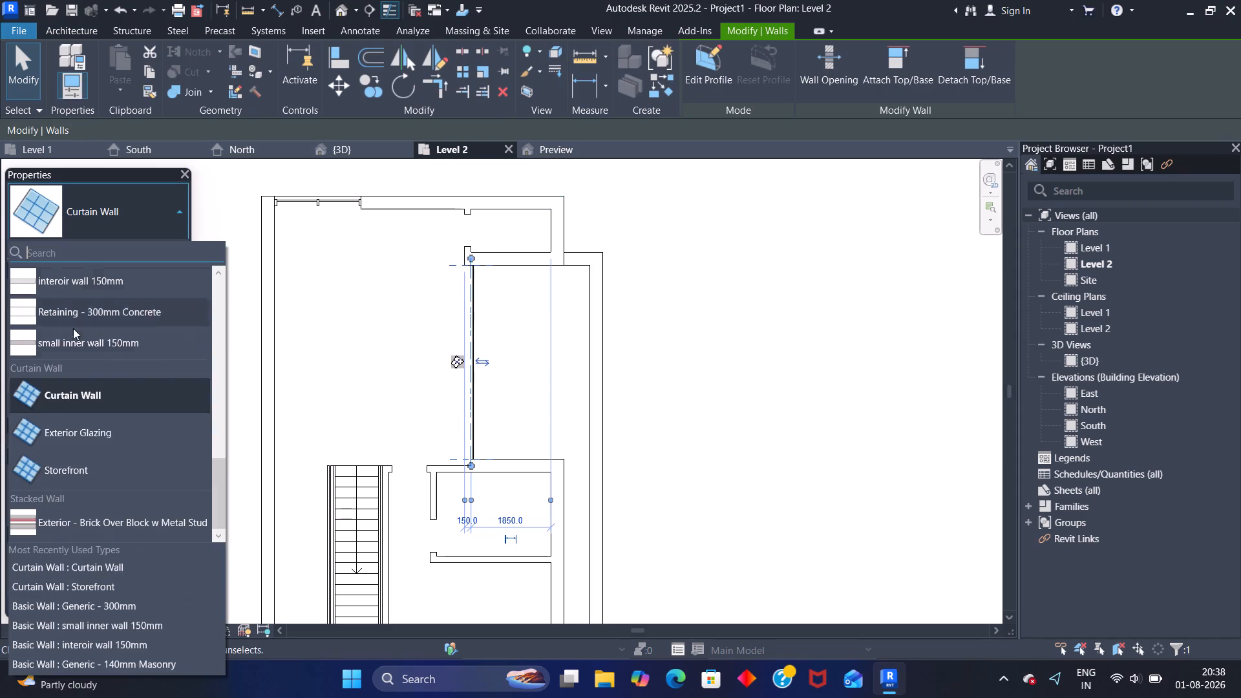
left_click(80, 466)
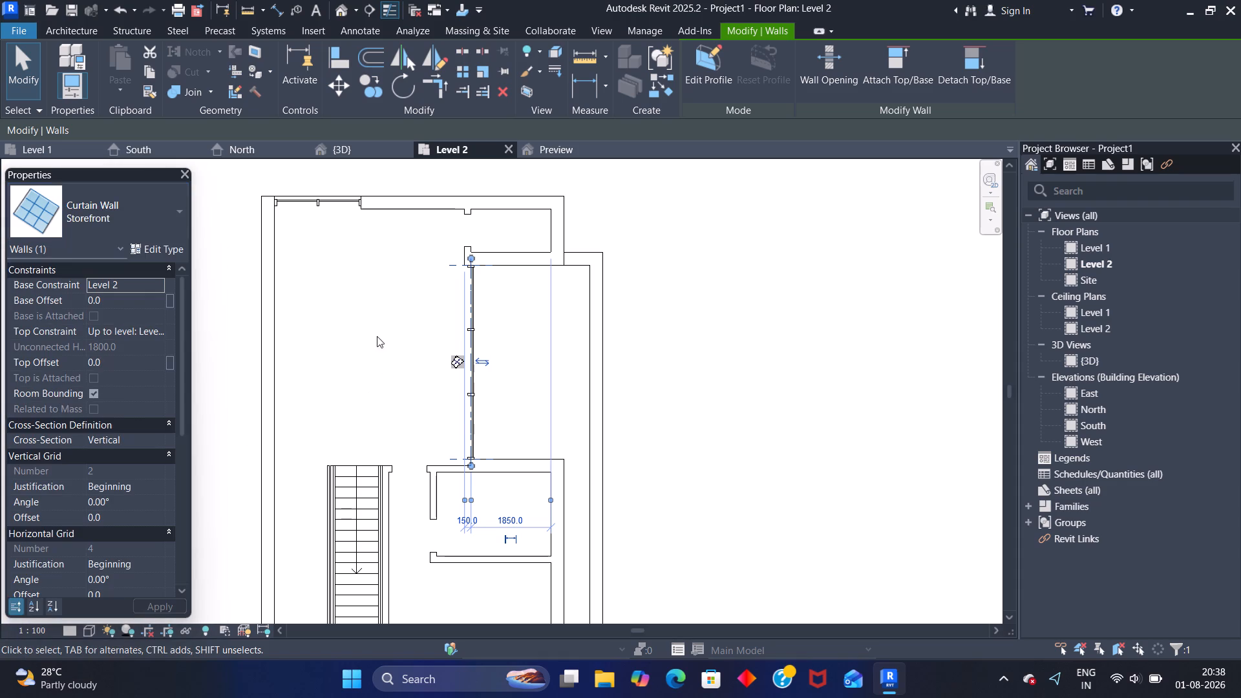
left_click(354, 143)
key("Escape")
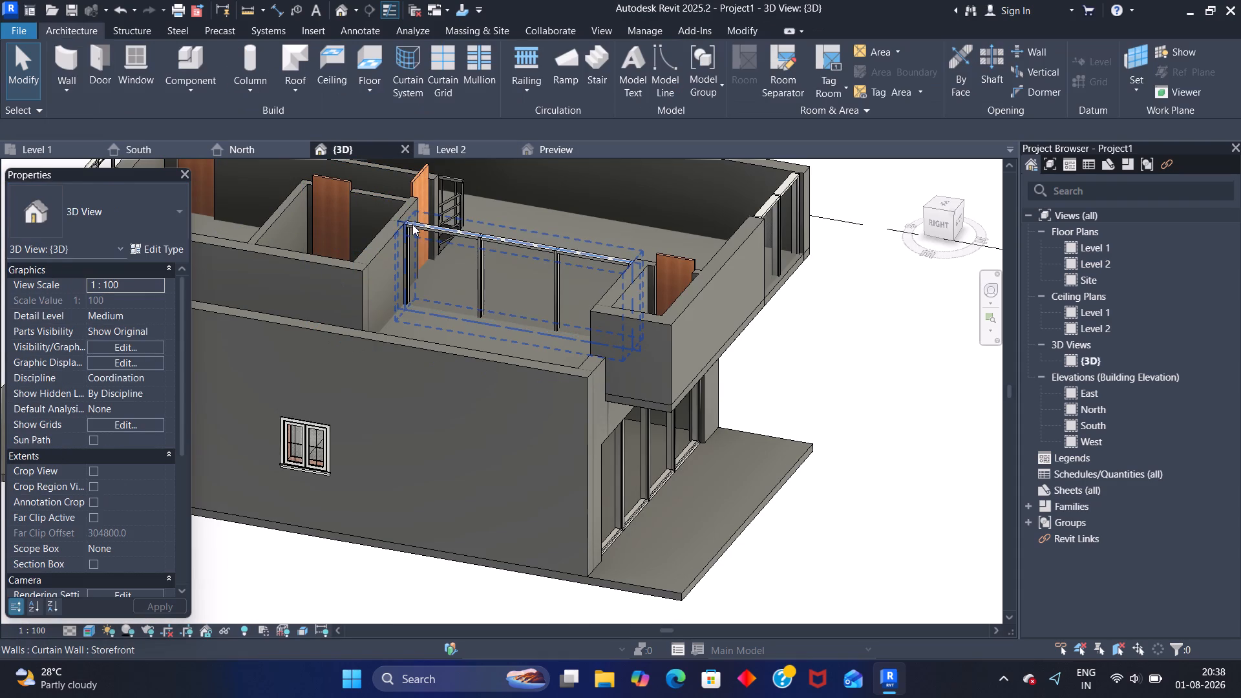
key("Escape")
key("Escape")
key("Escape")
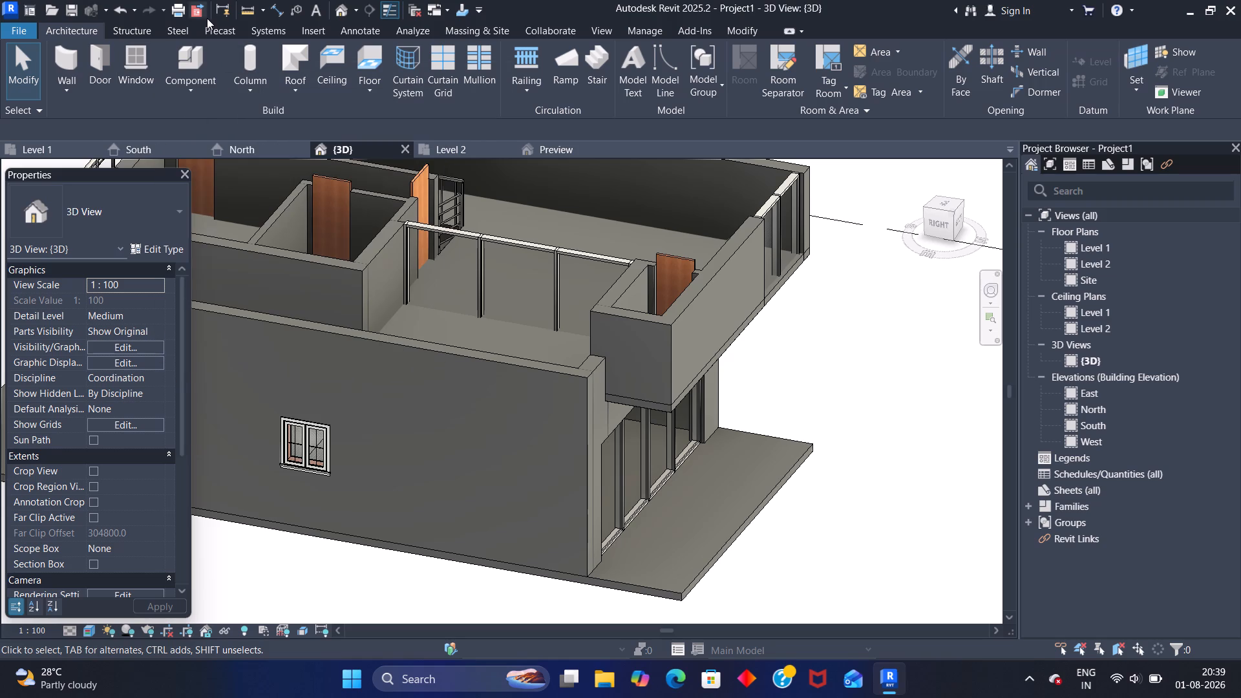
Create a new floor plan view for Level 3, without duplicating existing views.
scroll(527, 52, "down", 1)
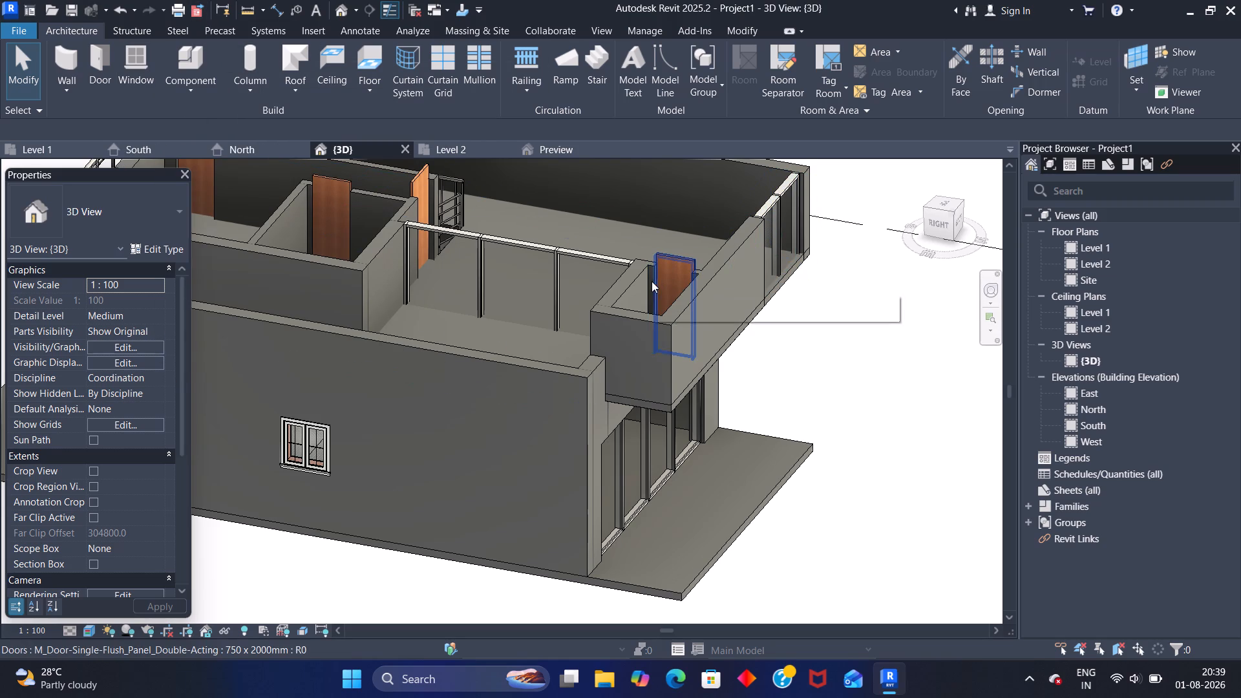
left_click(589, 28)
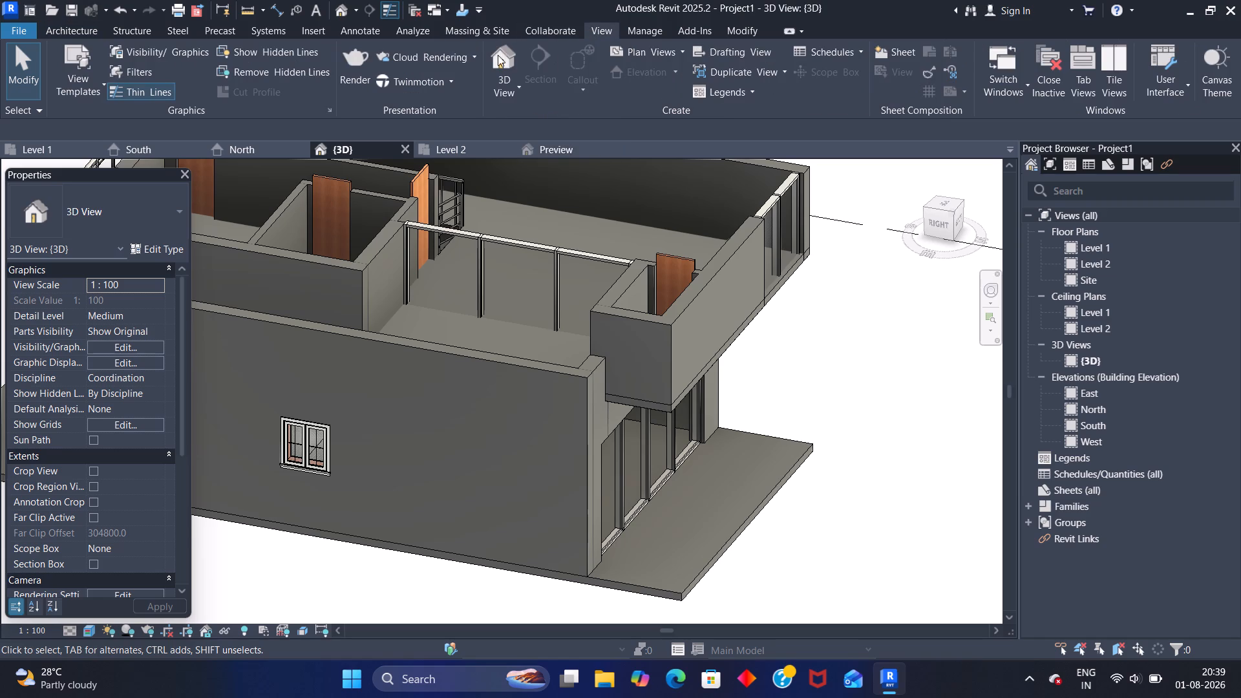
left_click(681, 52)
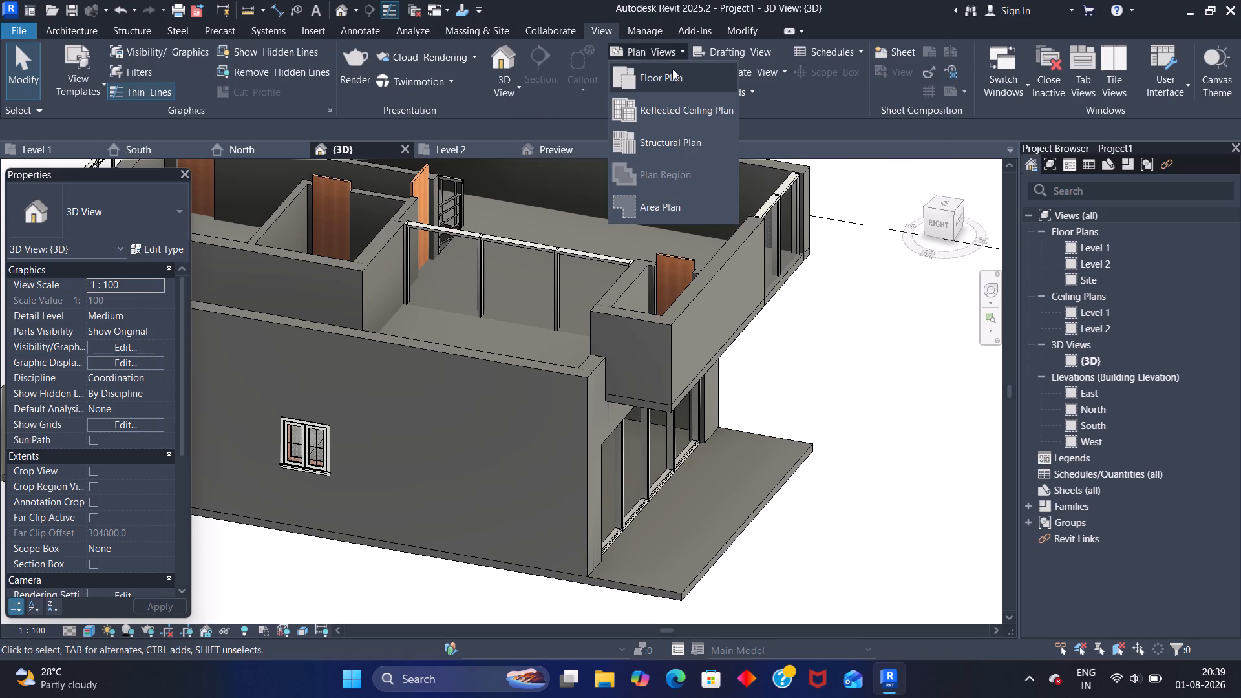
left_click(671, 79)
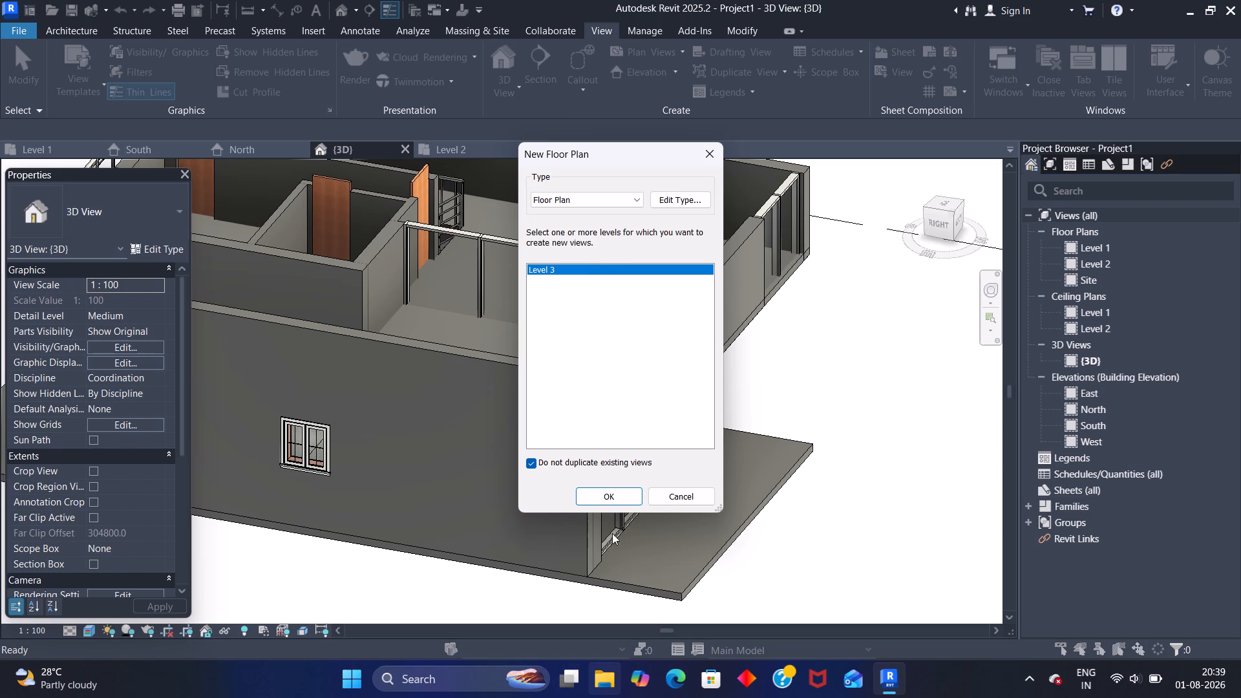
left_click(604, 496)
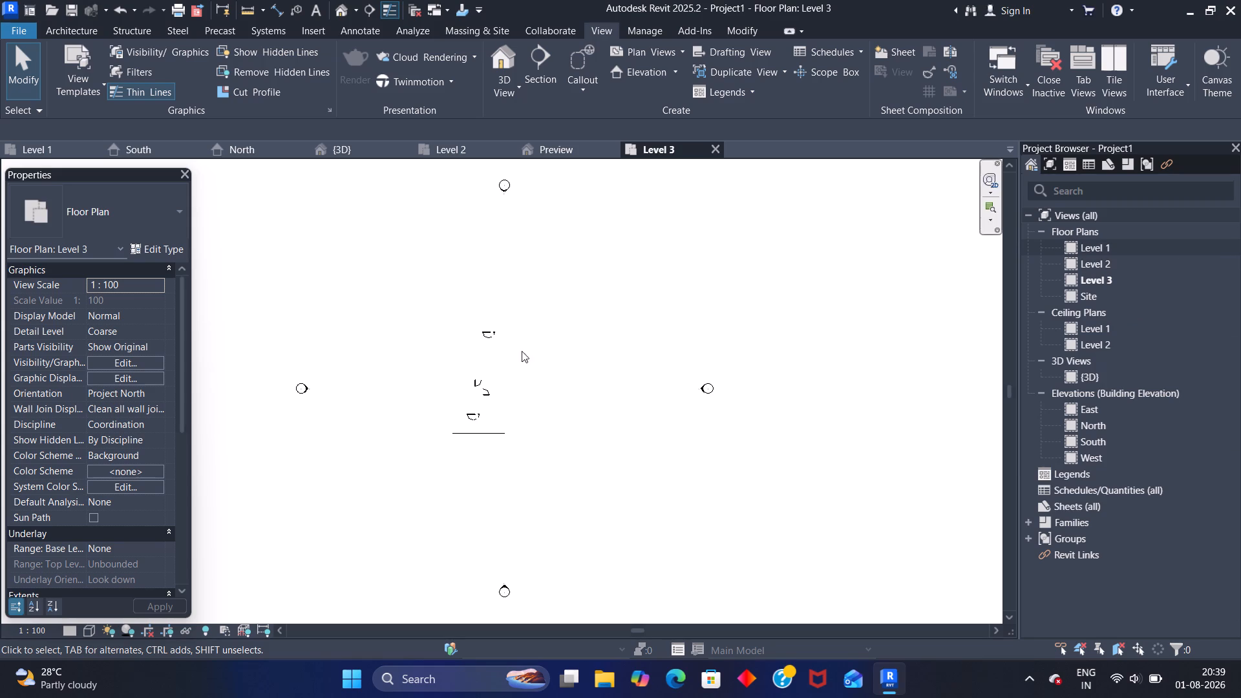
Set the underlay base level of the Level 3 floor plan to Level 2.
scroll(501, 359, "up", 6)
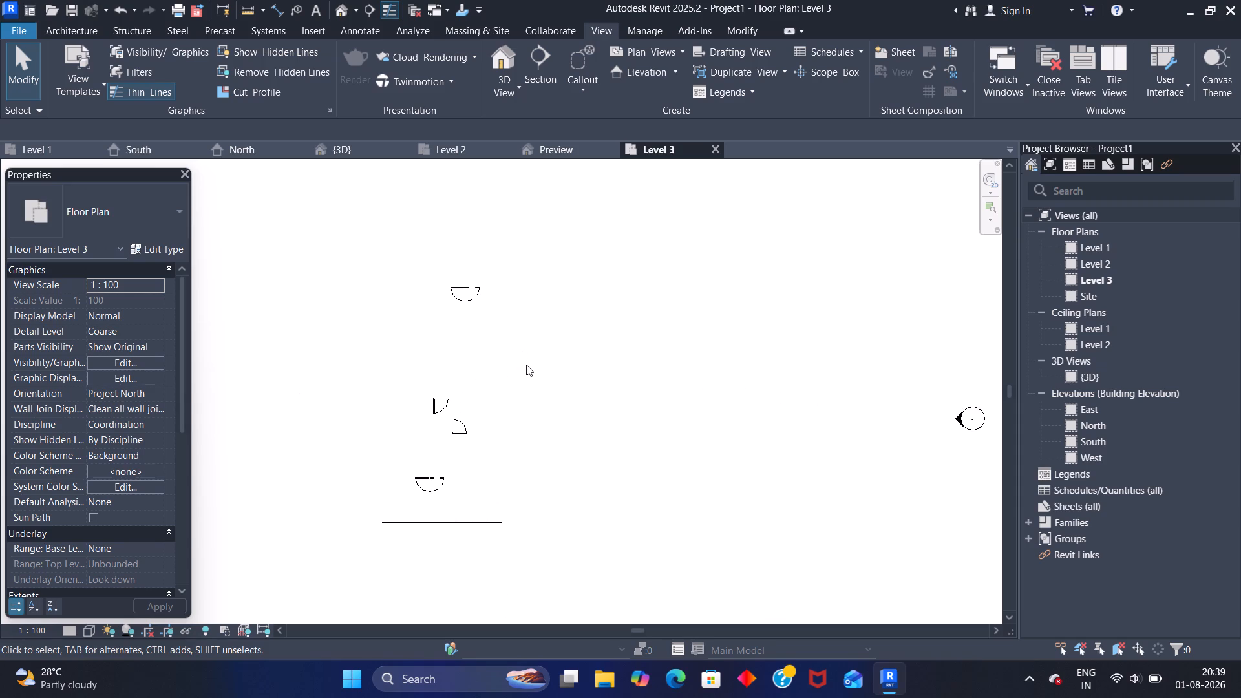
scroll(529, 363, "down", 2)
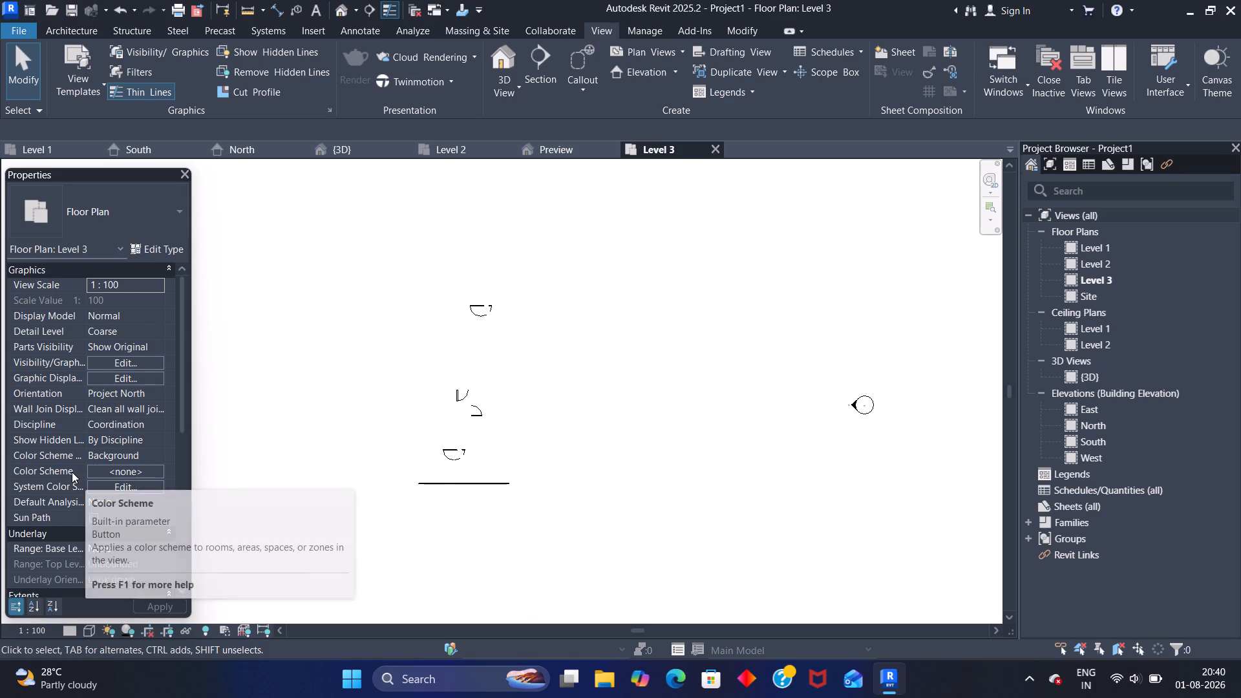
scroll(79, 465, "down", 9)
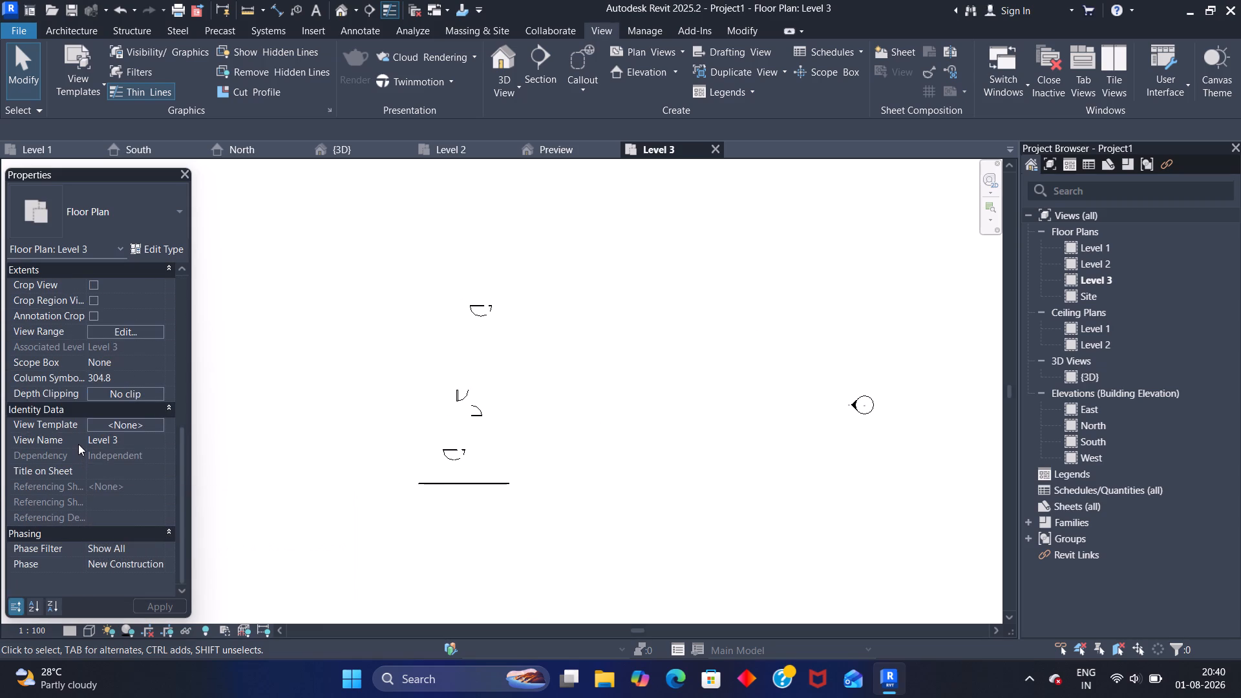
scroll(82, 434, "up", 1)
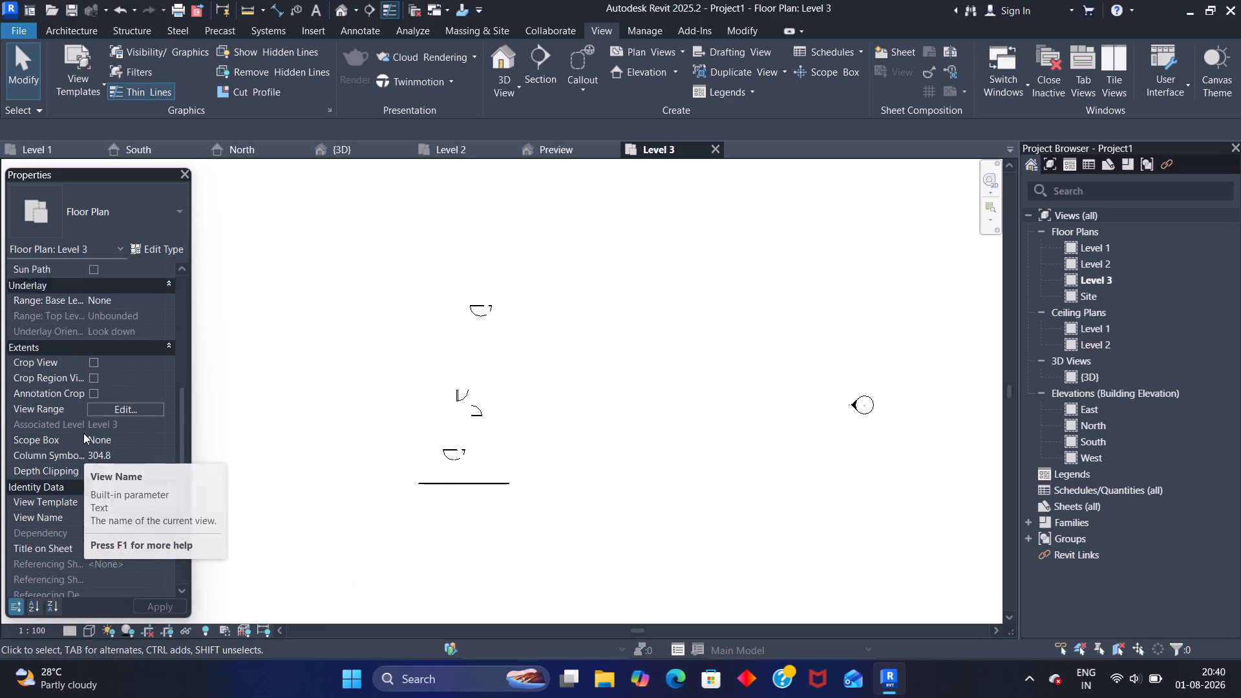
scroll(83, 433, "up", 4)
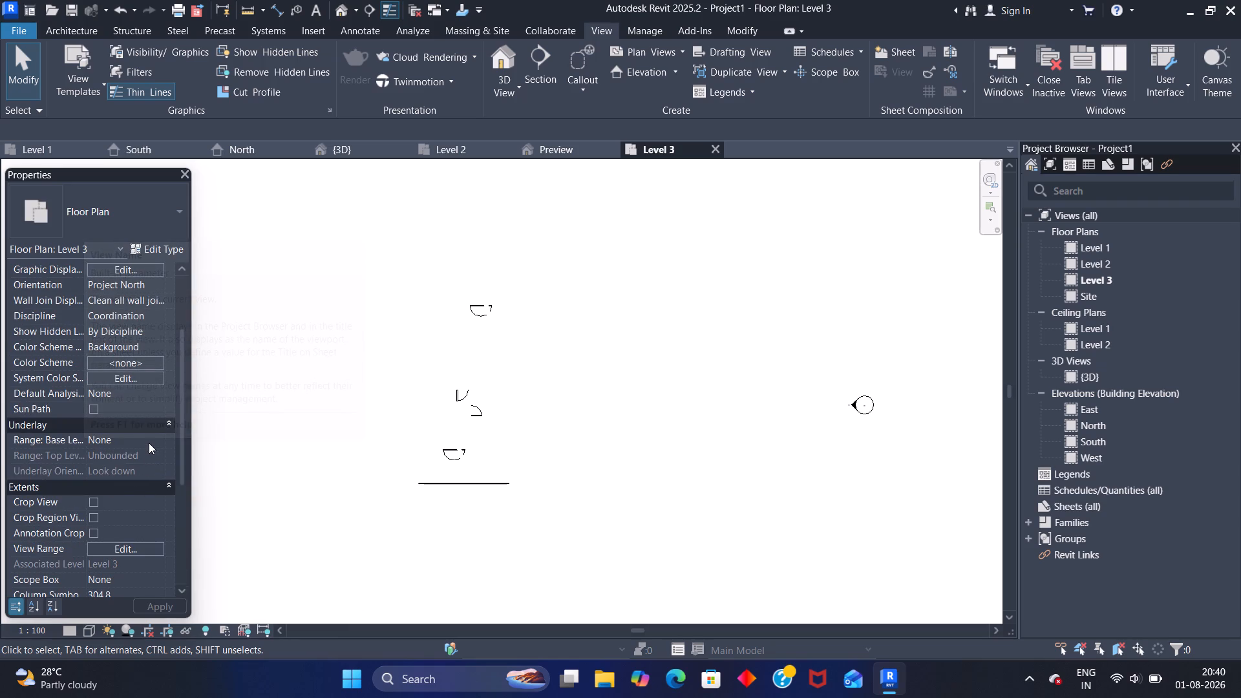
left_click(149, 441)
left_click(160, 439)
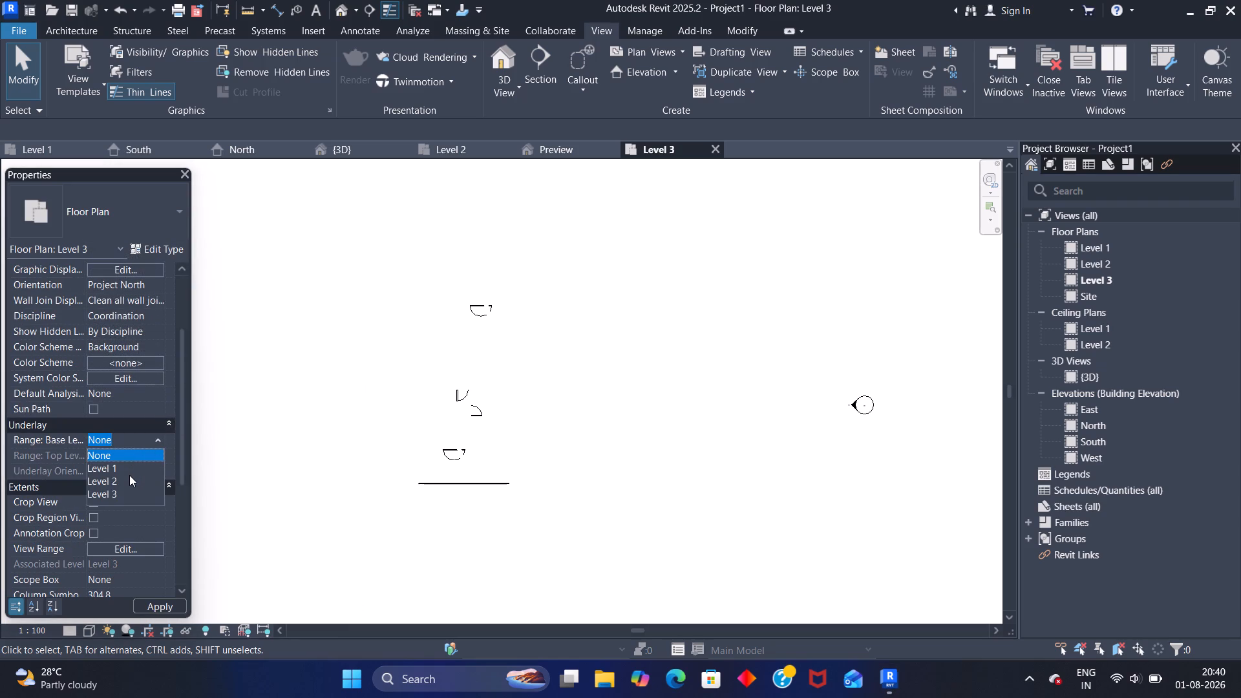
left_click(126, 495)
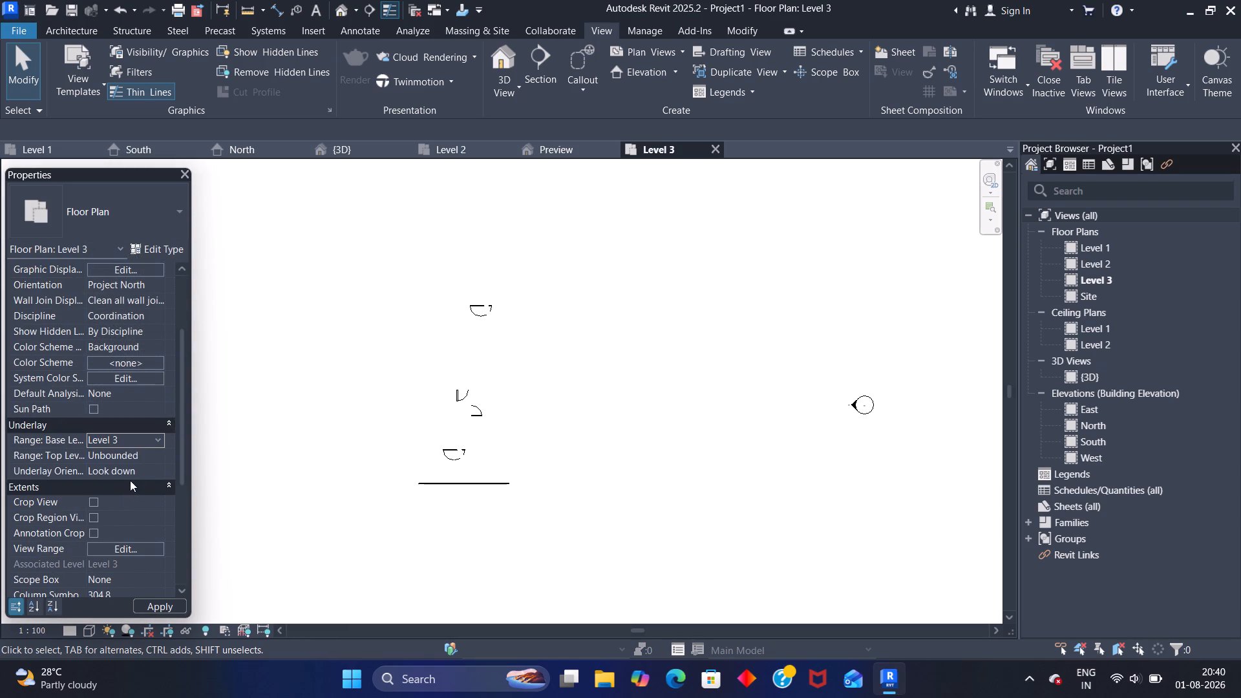
left_click(158, 438)
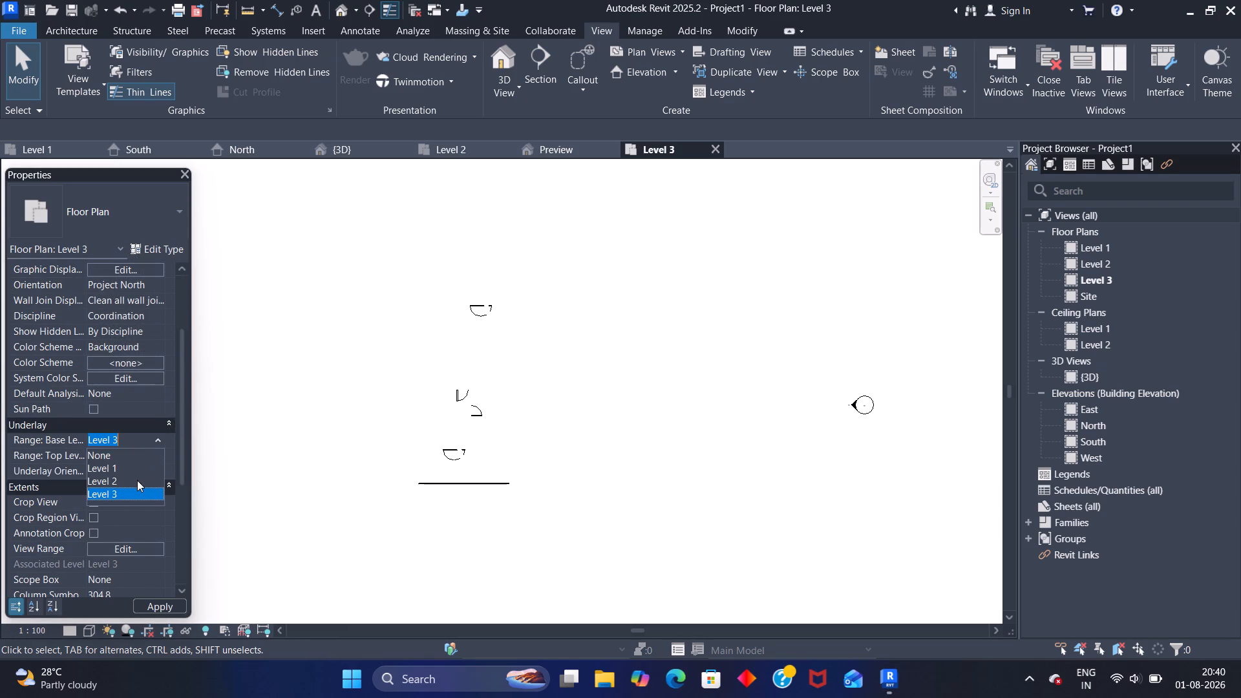
left_click(137, 480)
scroll(364, 390, "up", 2)
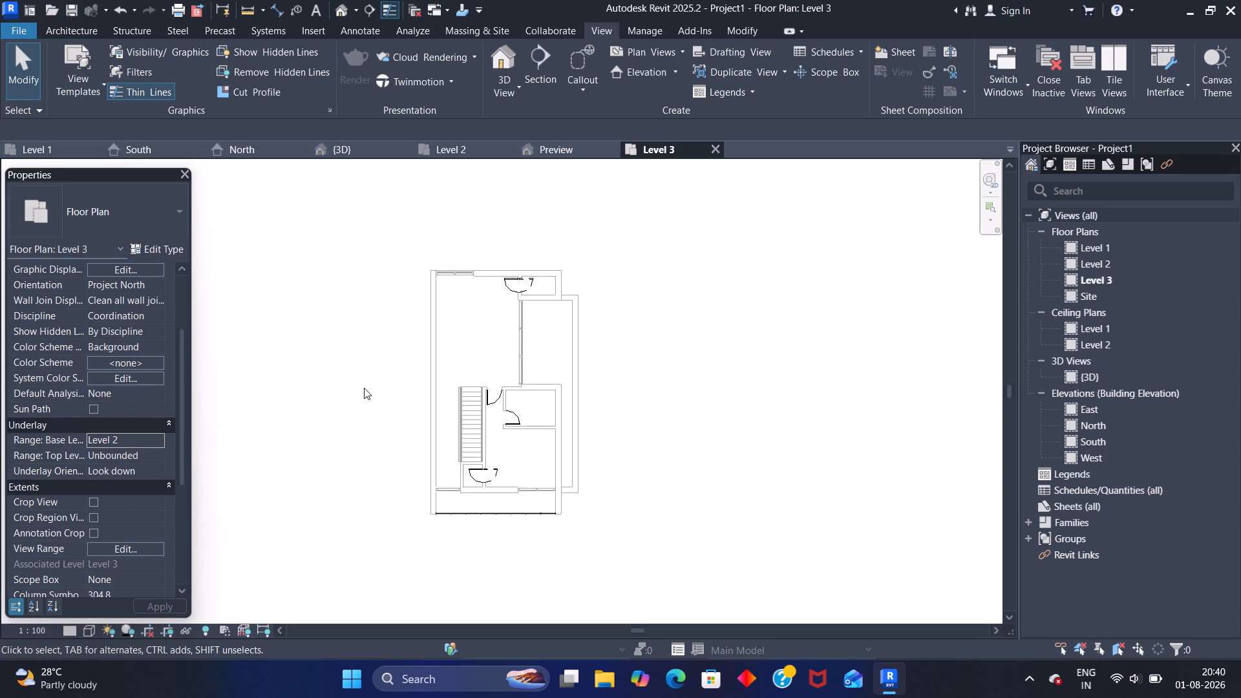
scroll(364, 388, "up", 3)
middle_click_drag(361, 386, 238, 377)
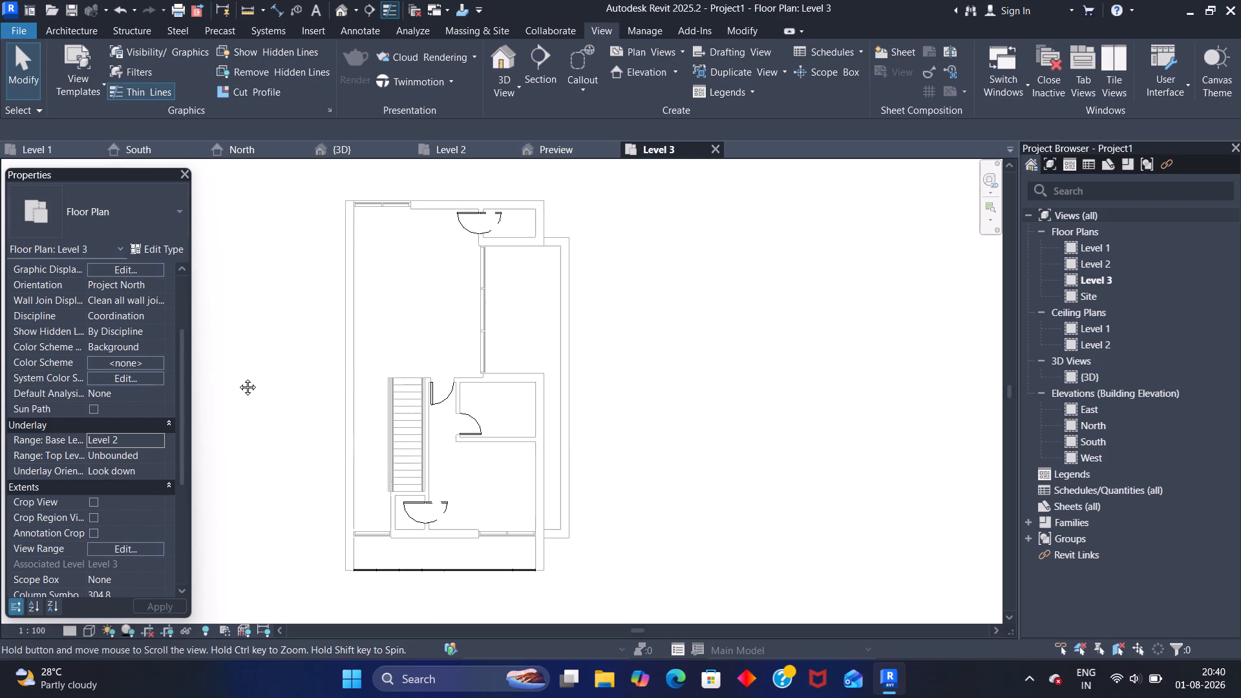
middle_click_drag(238, 377, 235, 379)
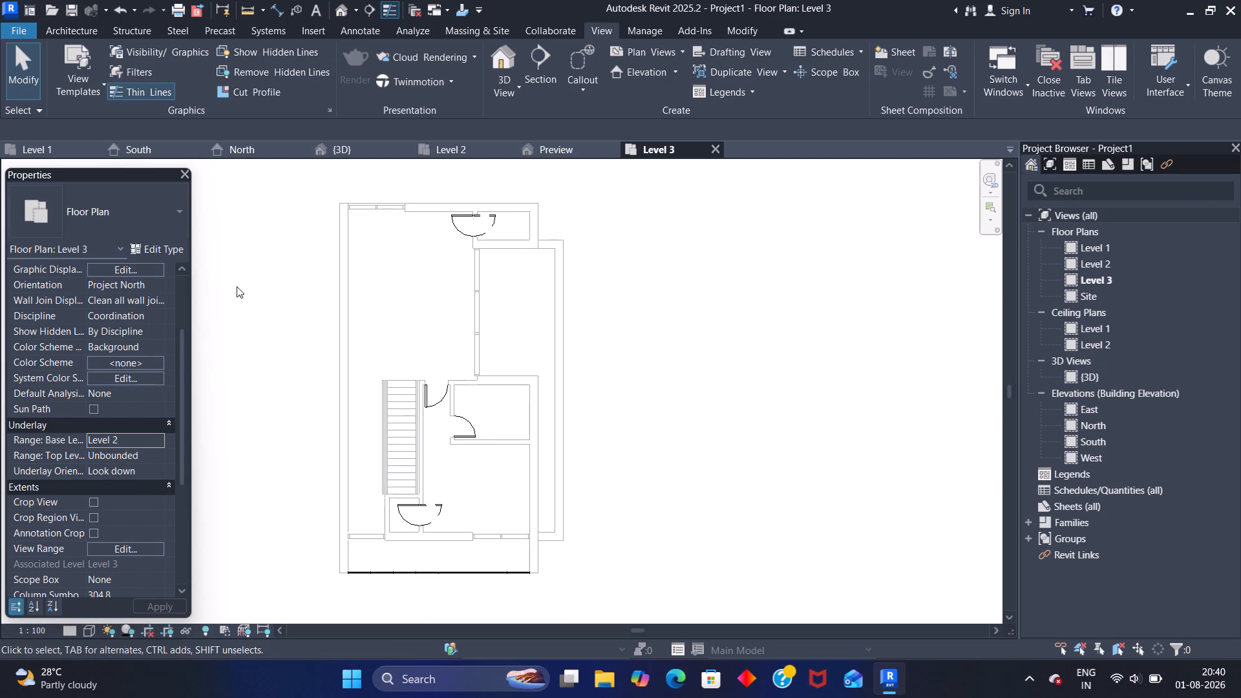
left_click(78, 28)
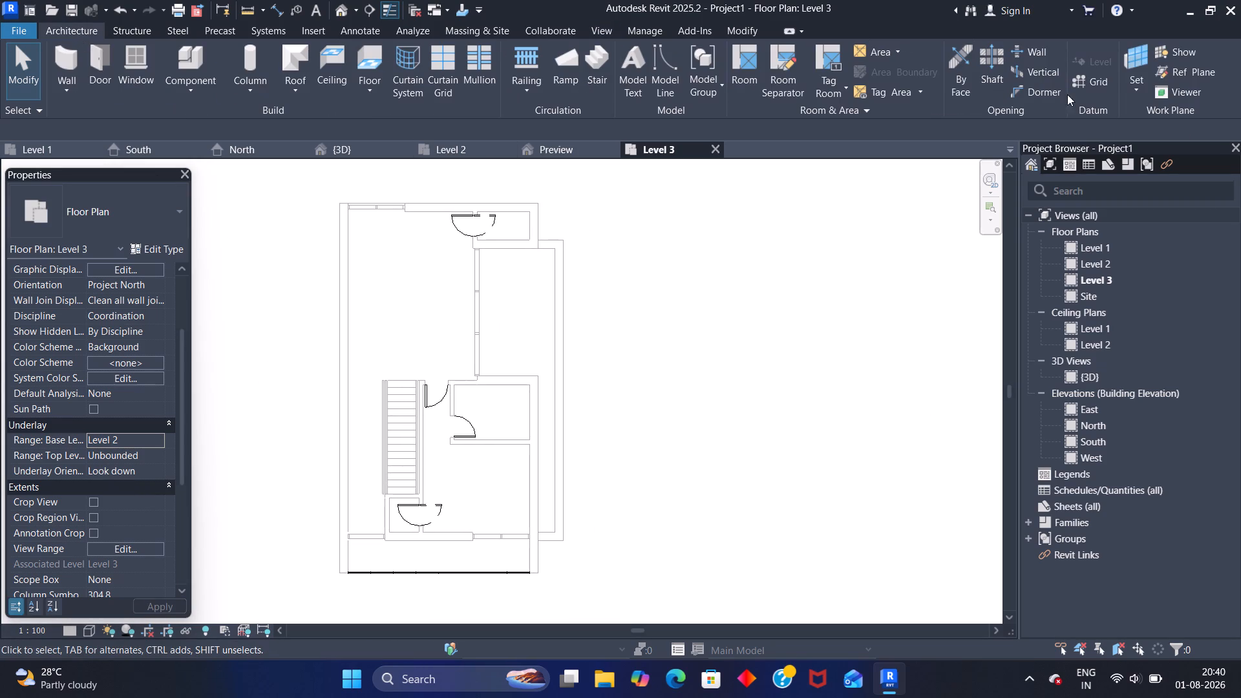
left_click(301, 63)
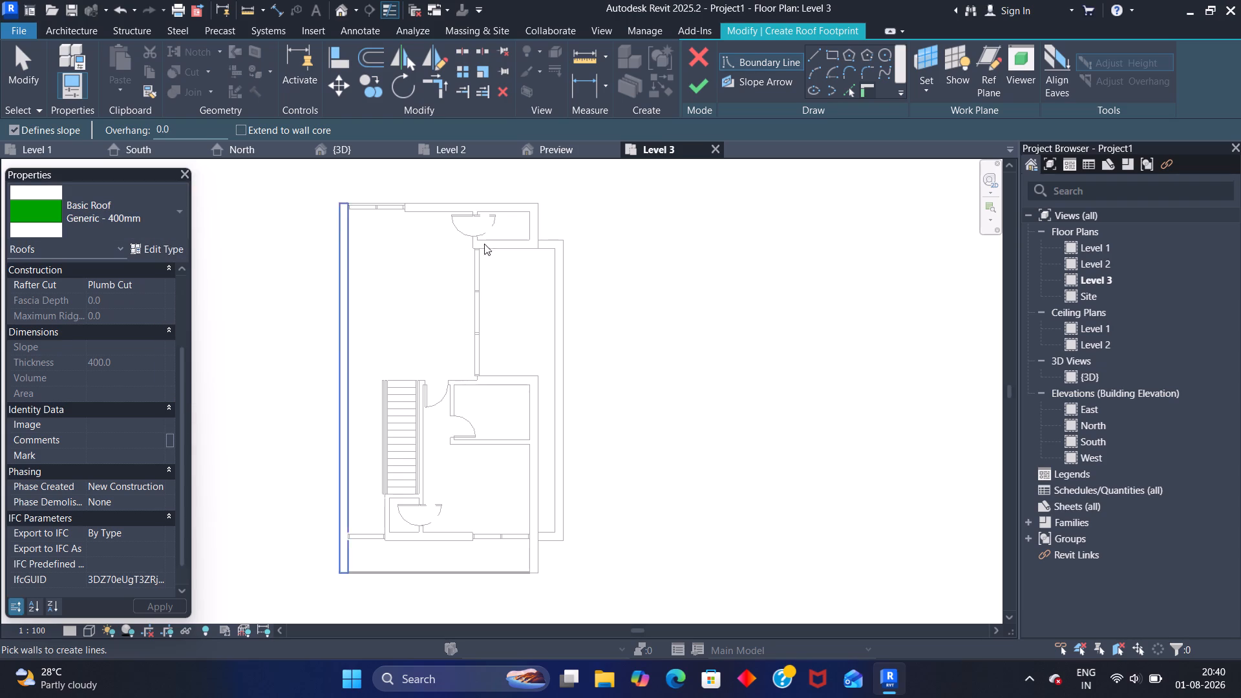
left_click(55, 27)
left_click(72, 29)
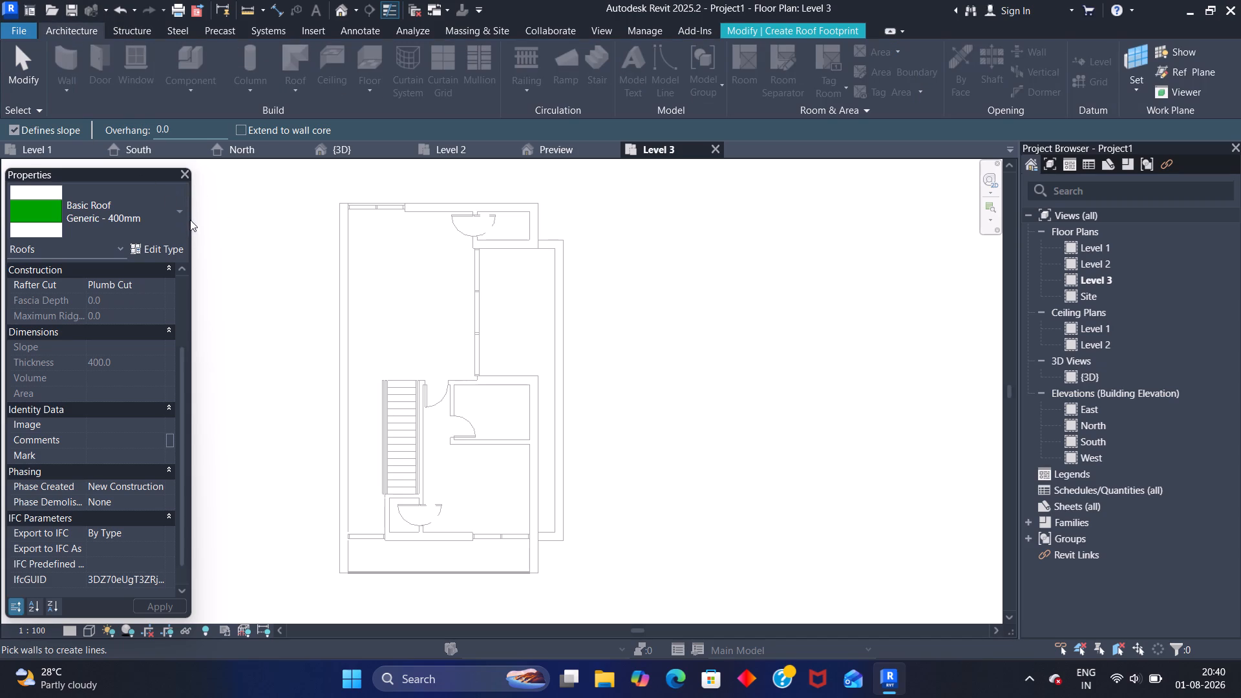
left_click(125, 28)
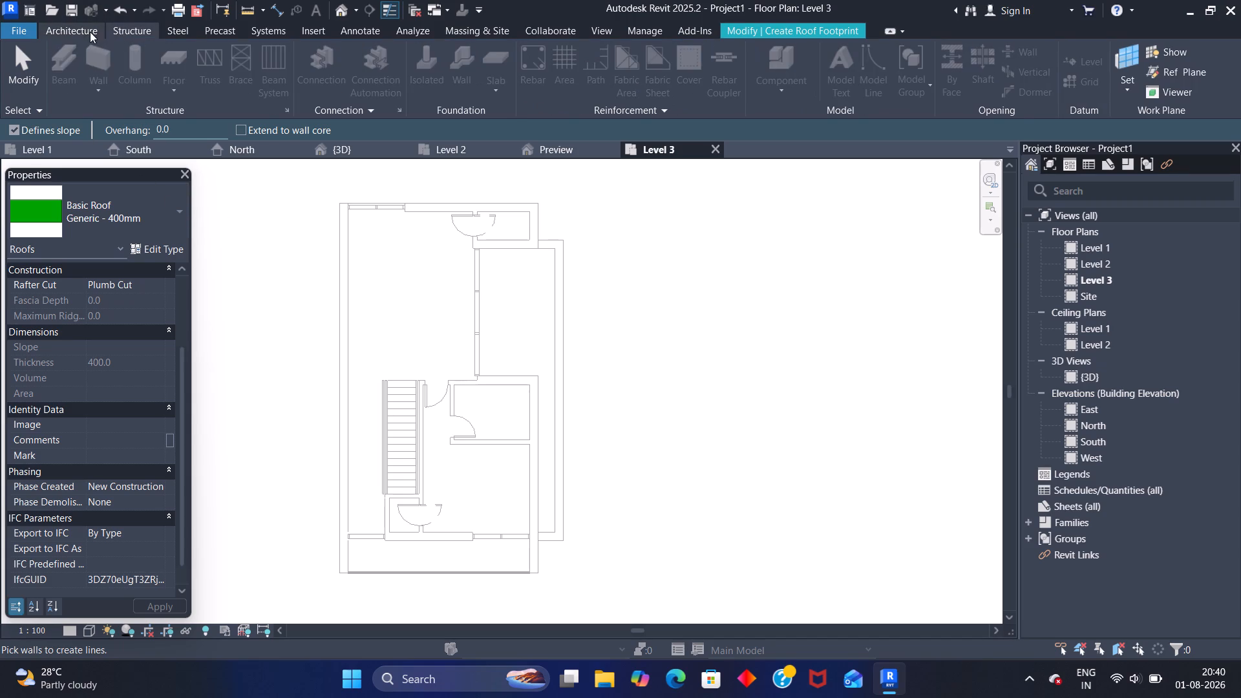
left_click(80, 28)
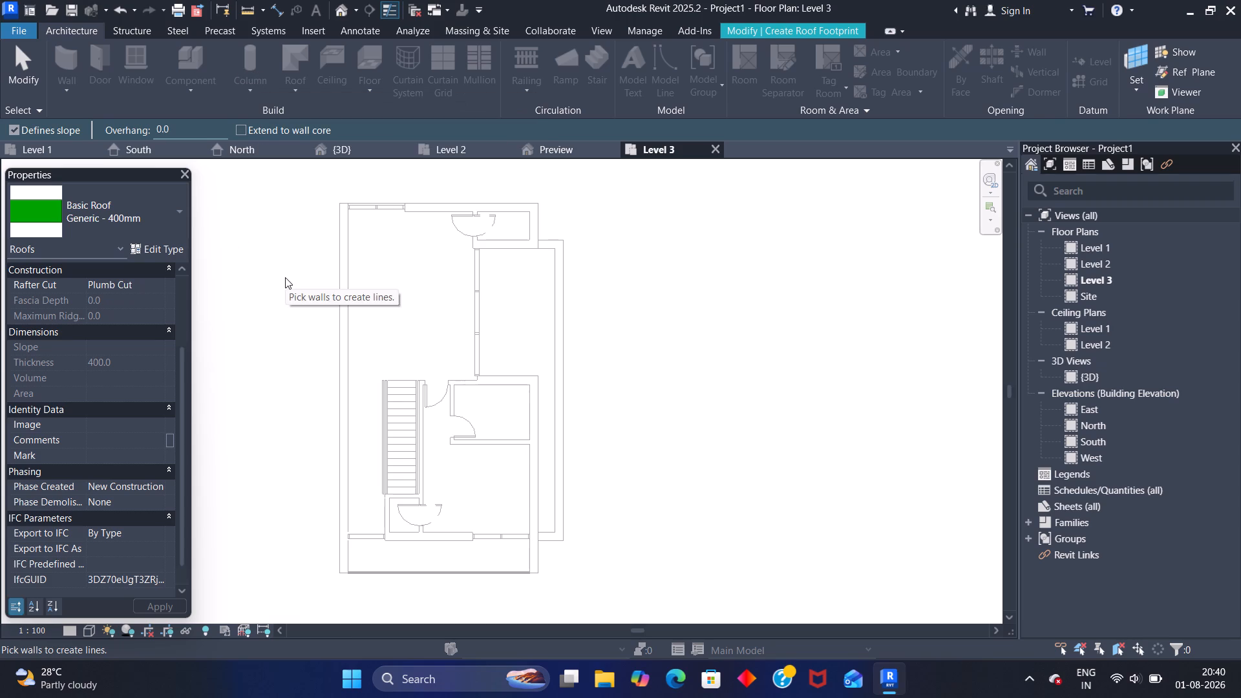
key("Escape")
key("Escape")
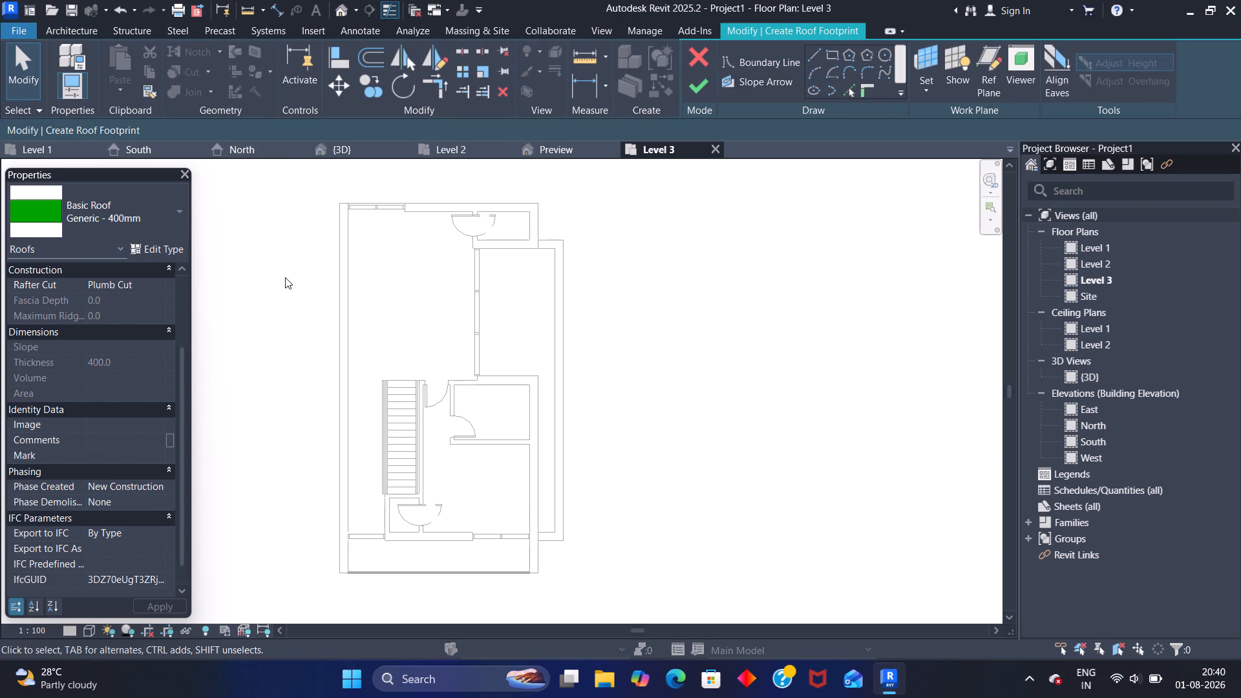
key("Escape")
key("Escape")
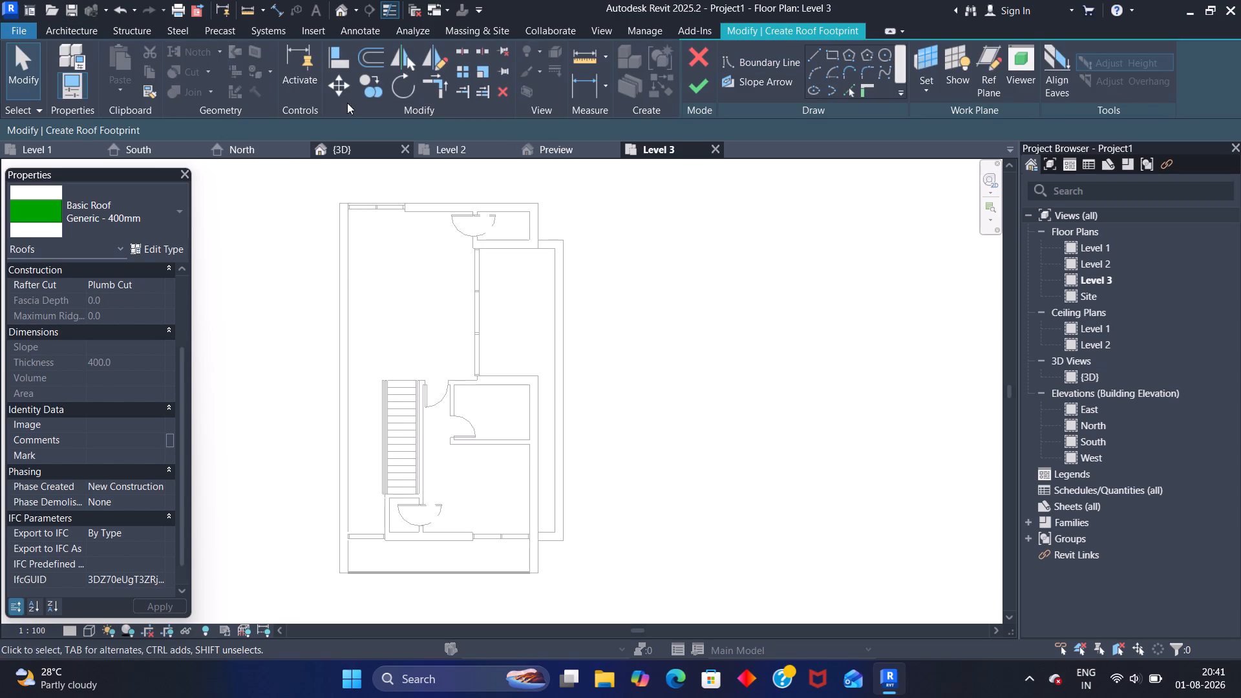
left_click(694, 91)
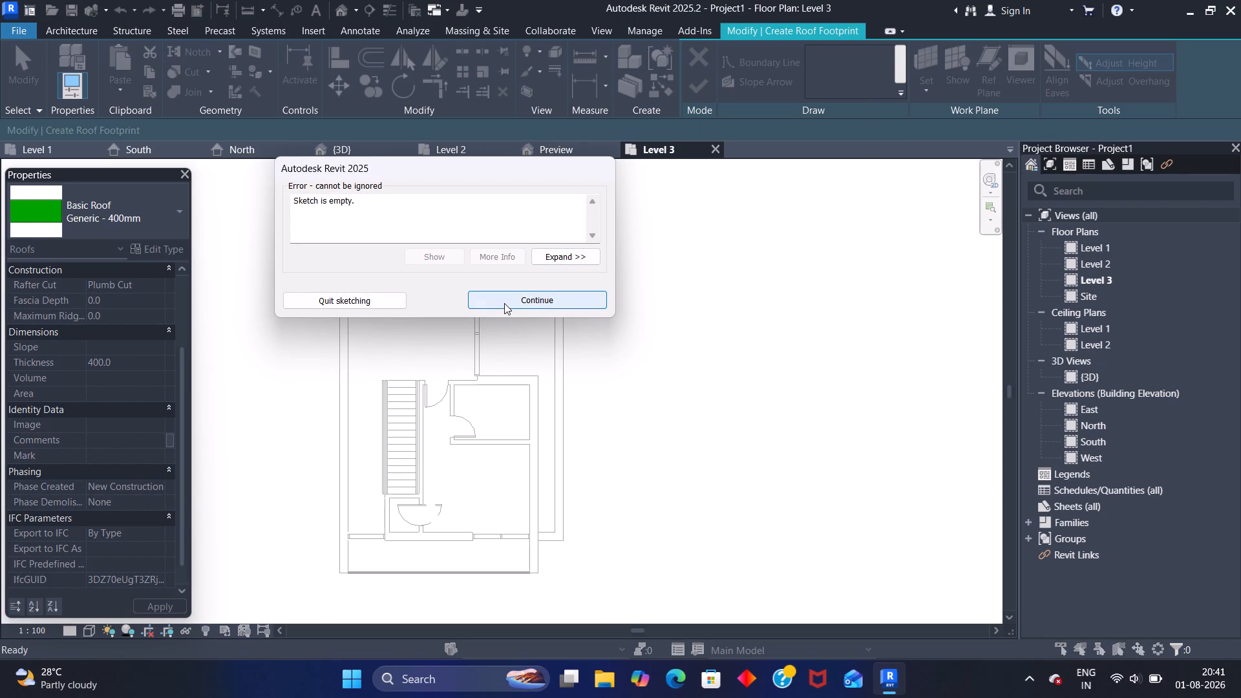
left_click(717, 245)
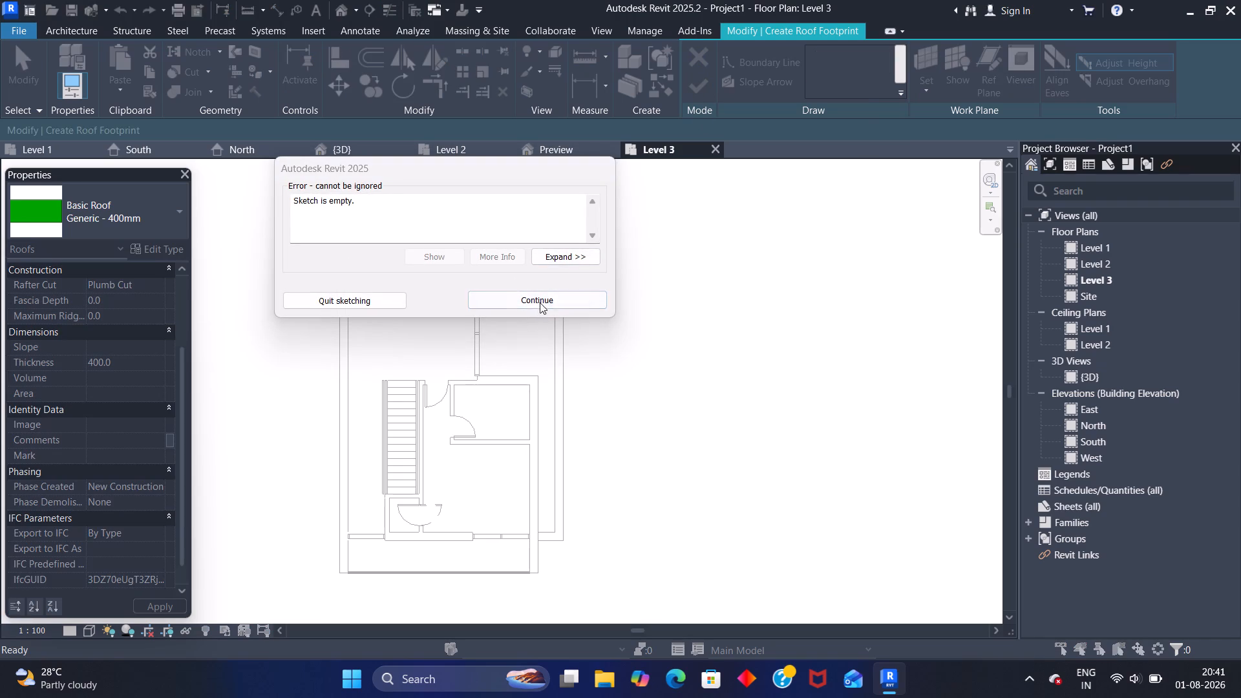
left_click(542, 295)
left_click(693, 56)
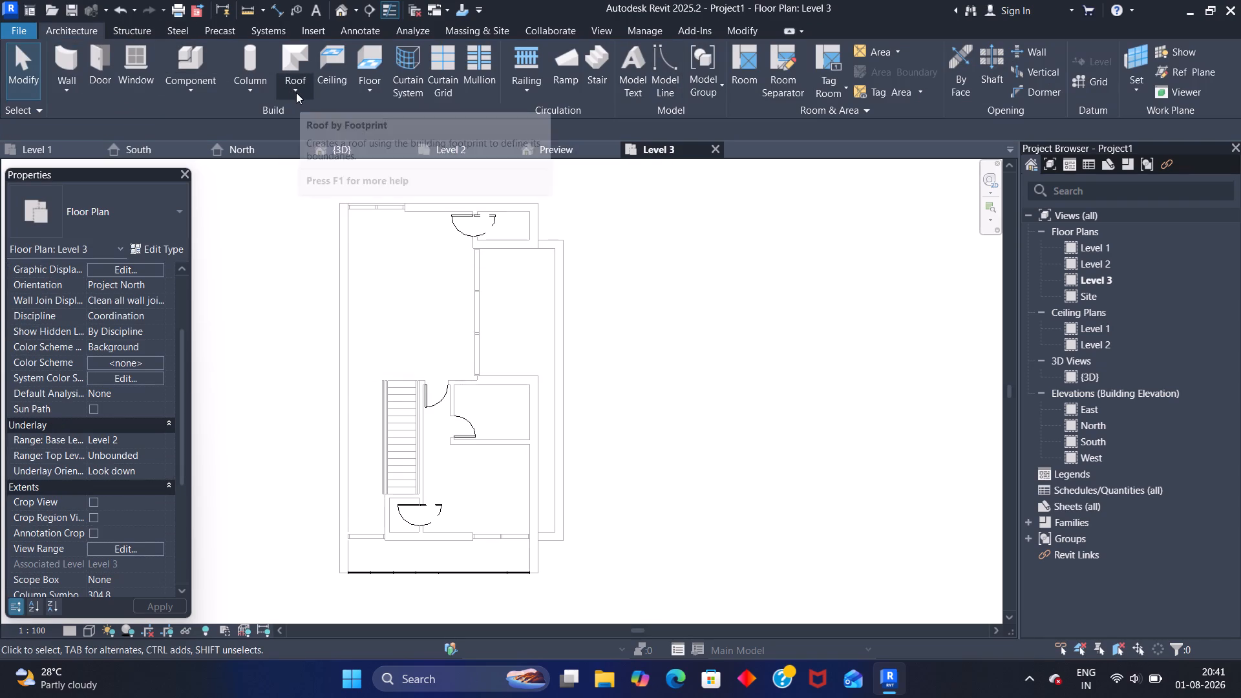
Start a roof by footprint on Level 3 and review the available roof types, keeping Basic Roof Generic - 400mm.
left_click(296, 92)
left_click(327, 122)
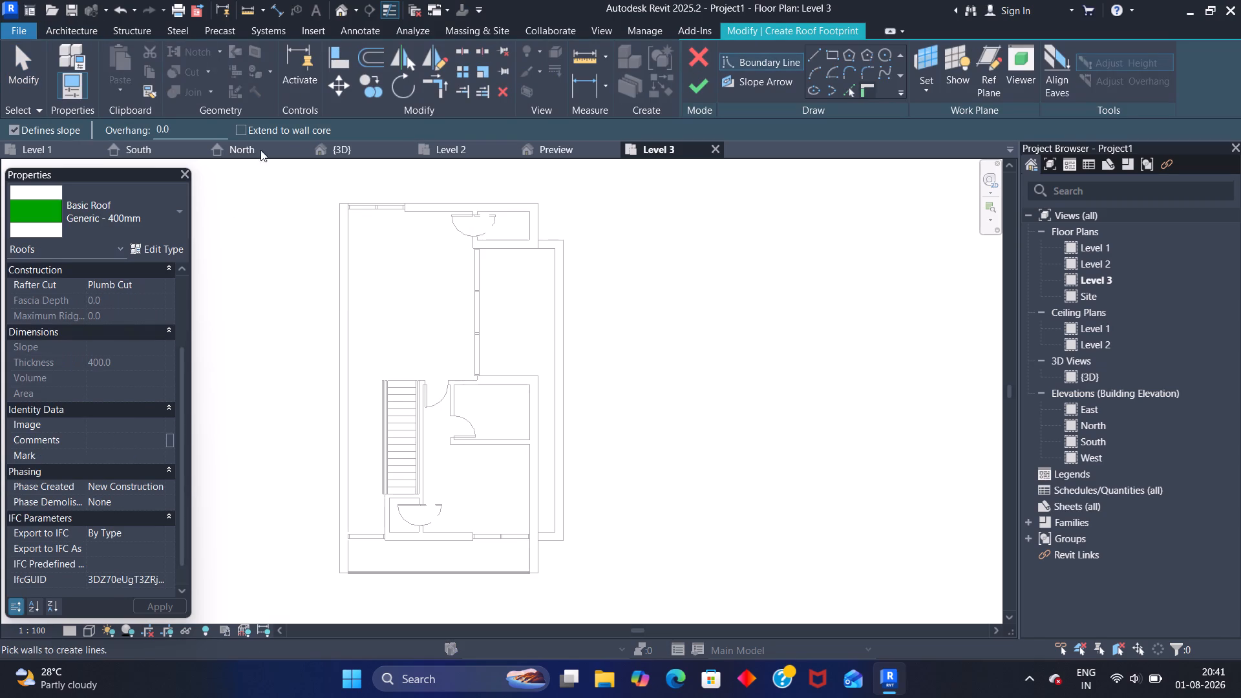
left_click(180, 213)
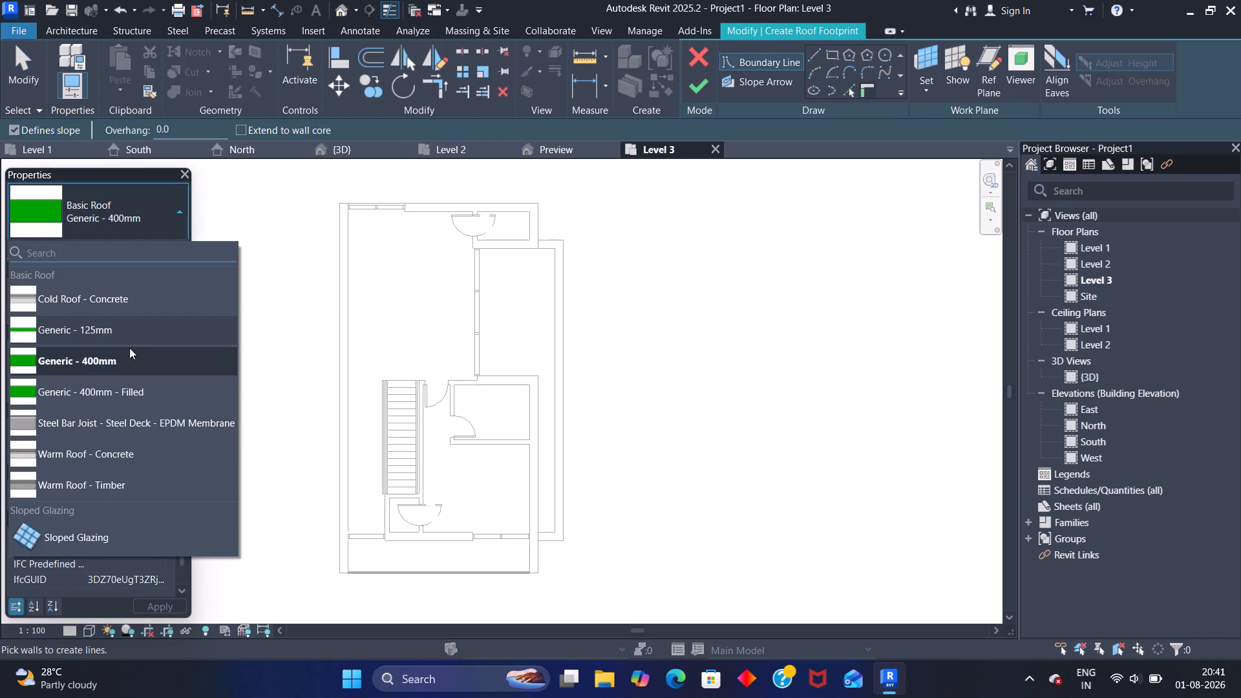
scroll(131, 463, "down", 7)
scroll(128, 462, "up", 5)
scroll(140, 405, "up", 2)
left_click(257, 209)
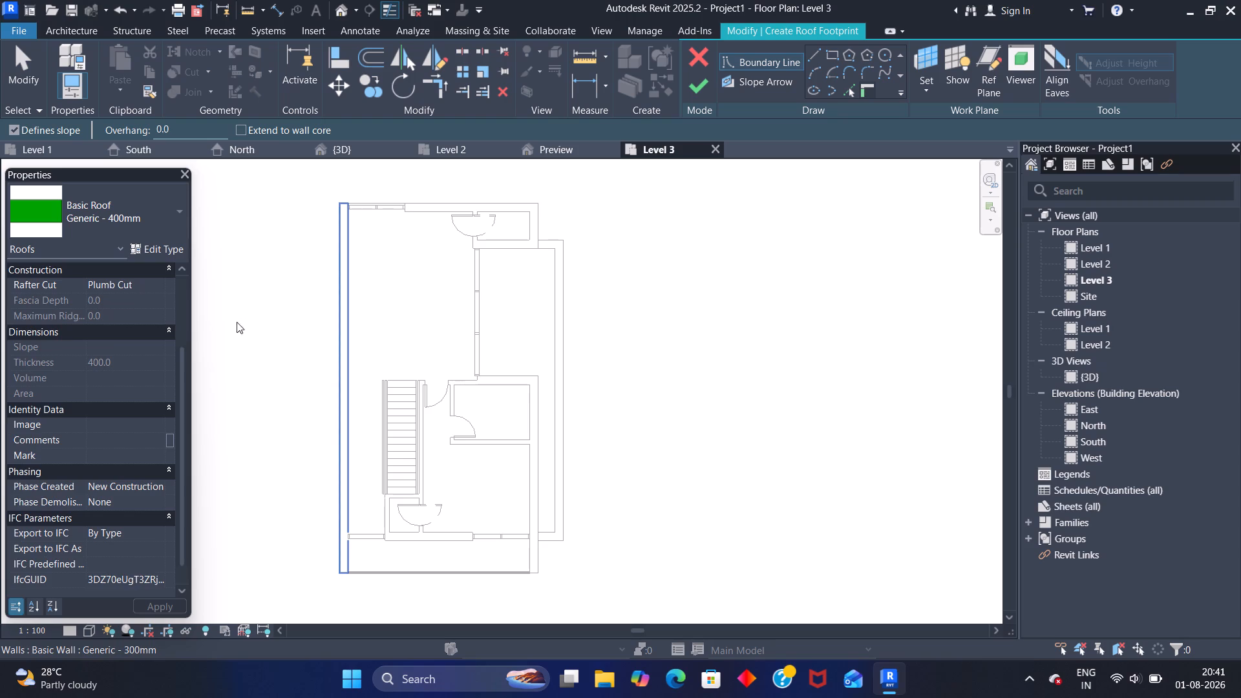
scroll(127, 324, "up", 7)
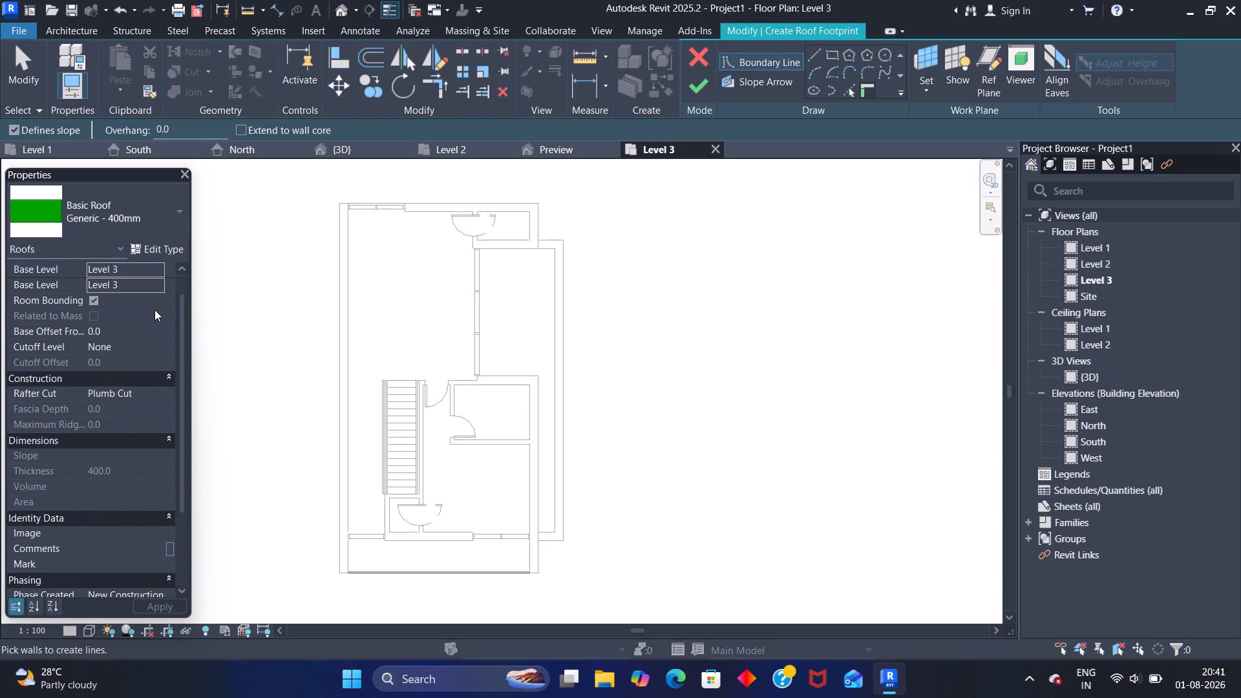
Pick the outer faces of the north and west walls as slope-defining roof boundary lines with no overhang.
left_click(864, 83)
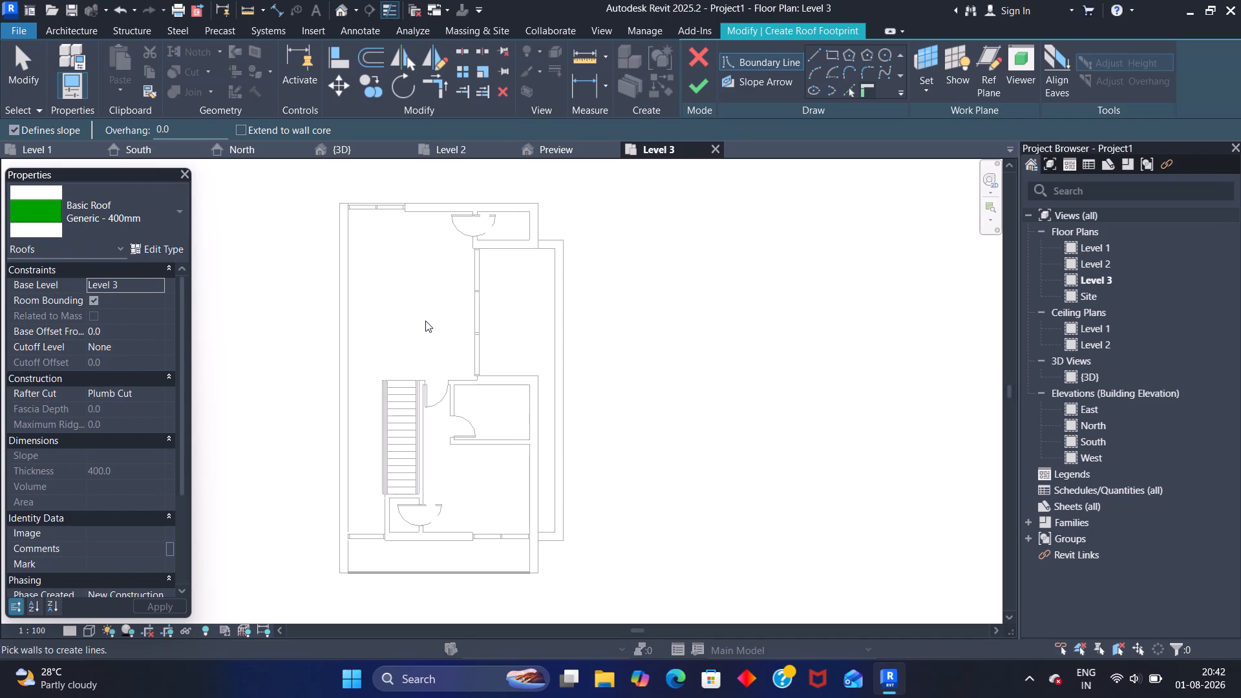
scroll(441, 202, "up", 3)
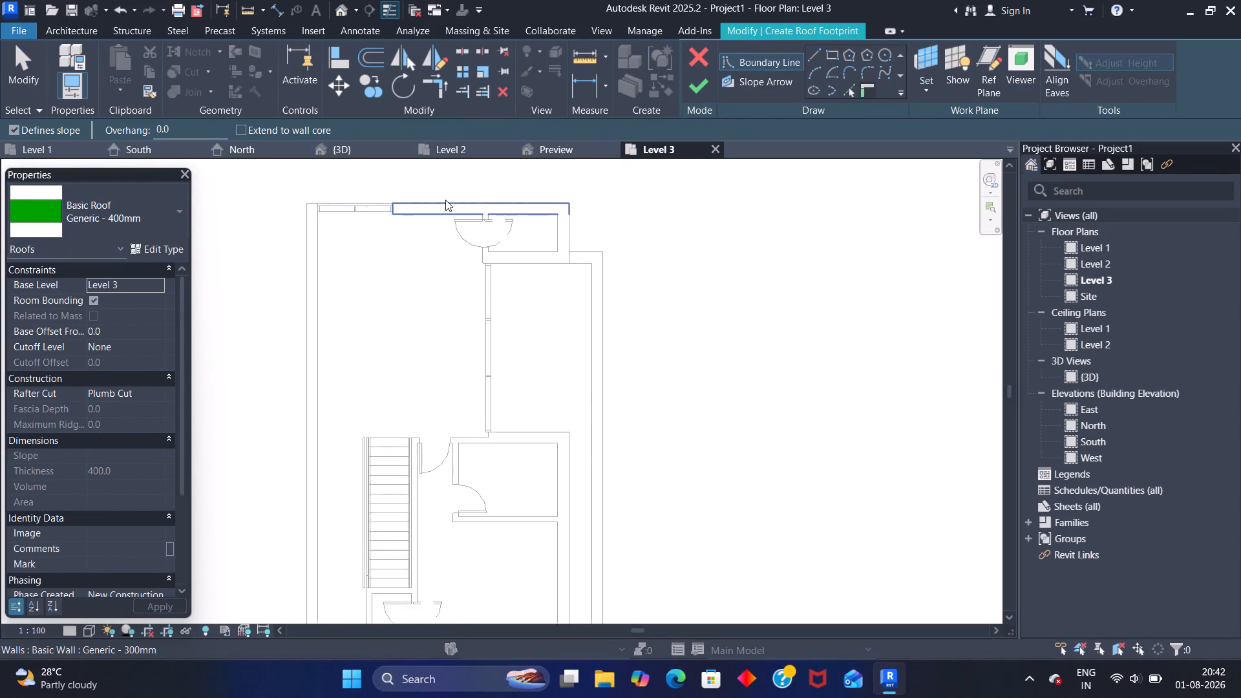
scroll(445, 200, "up", 2)
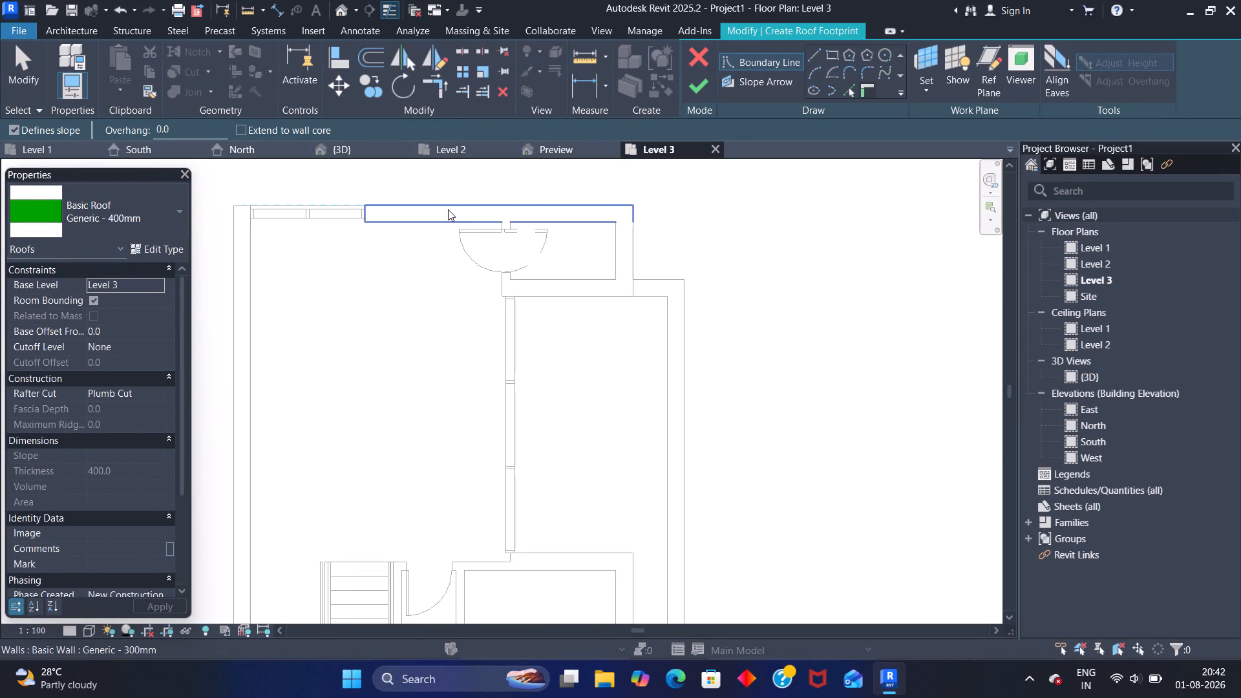
key("Tab")
key("Tab")
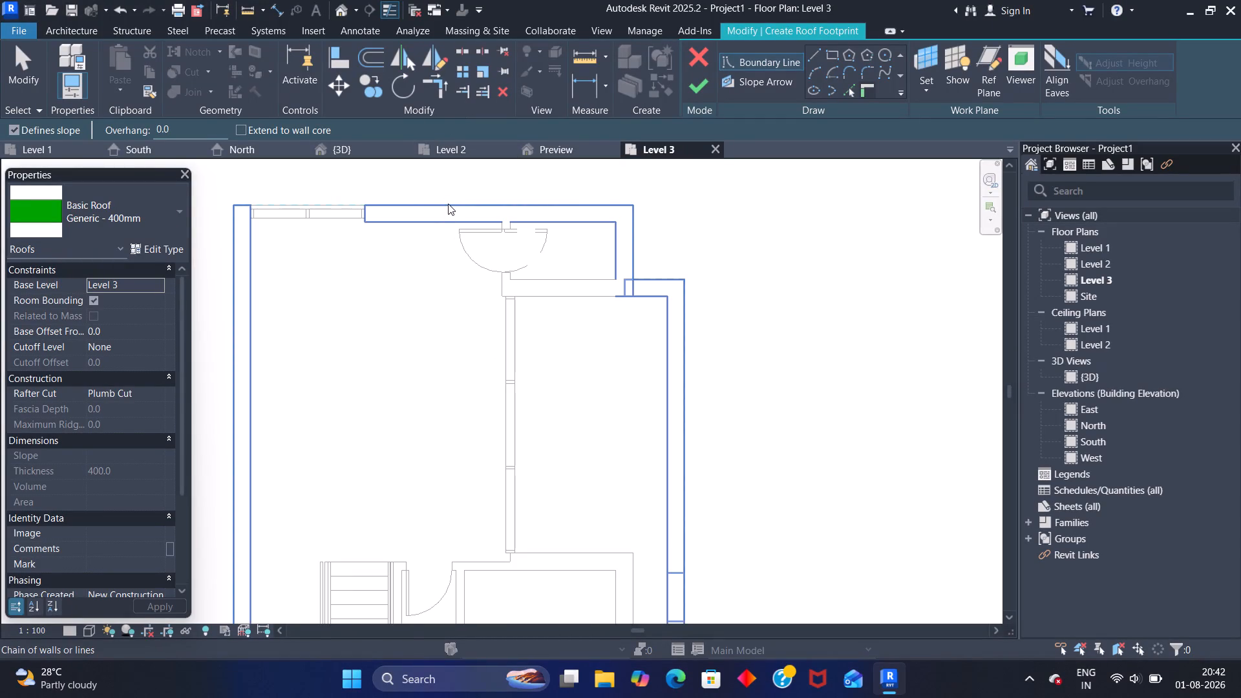
key("Tab")
key("Tab")
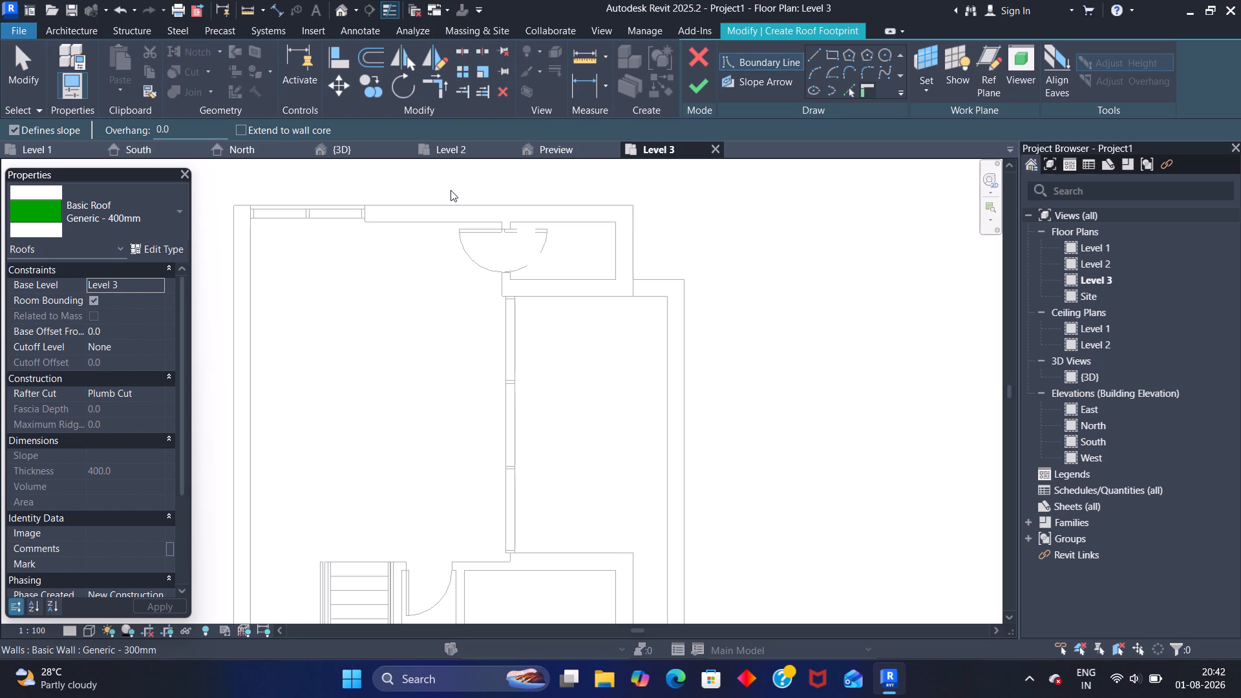
left_click(448, 202)
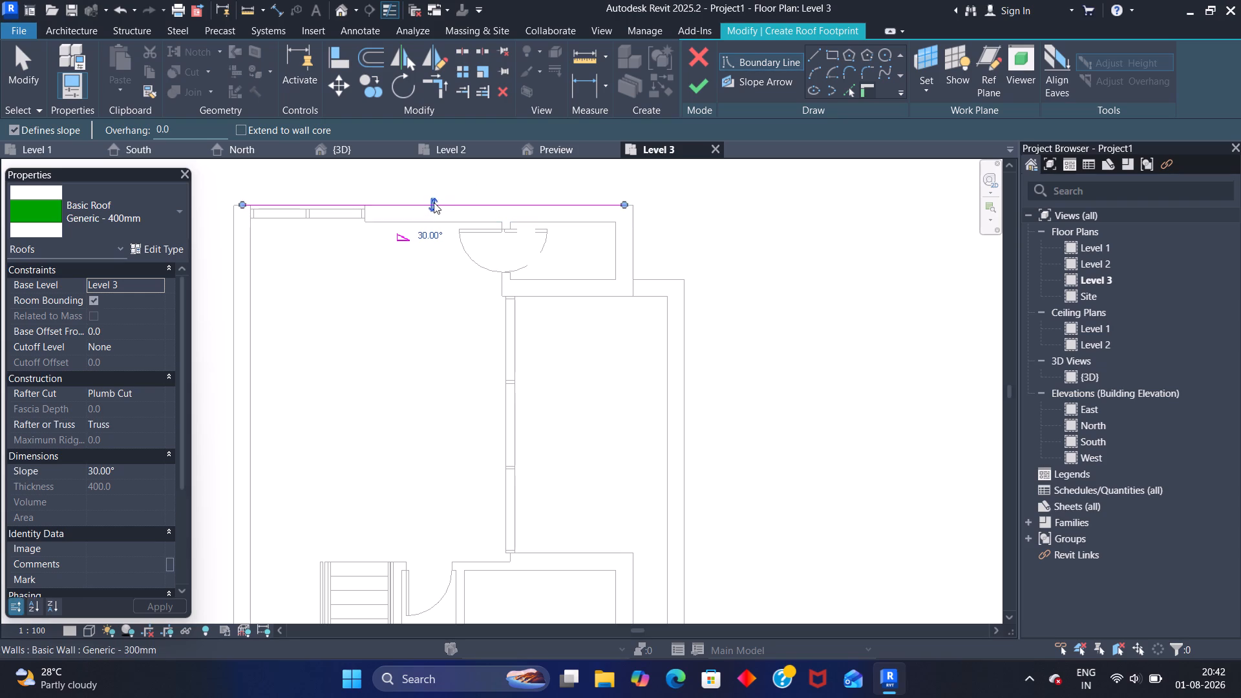
left_click(233, 290)
scroll(302, 307, "down", 1)
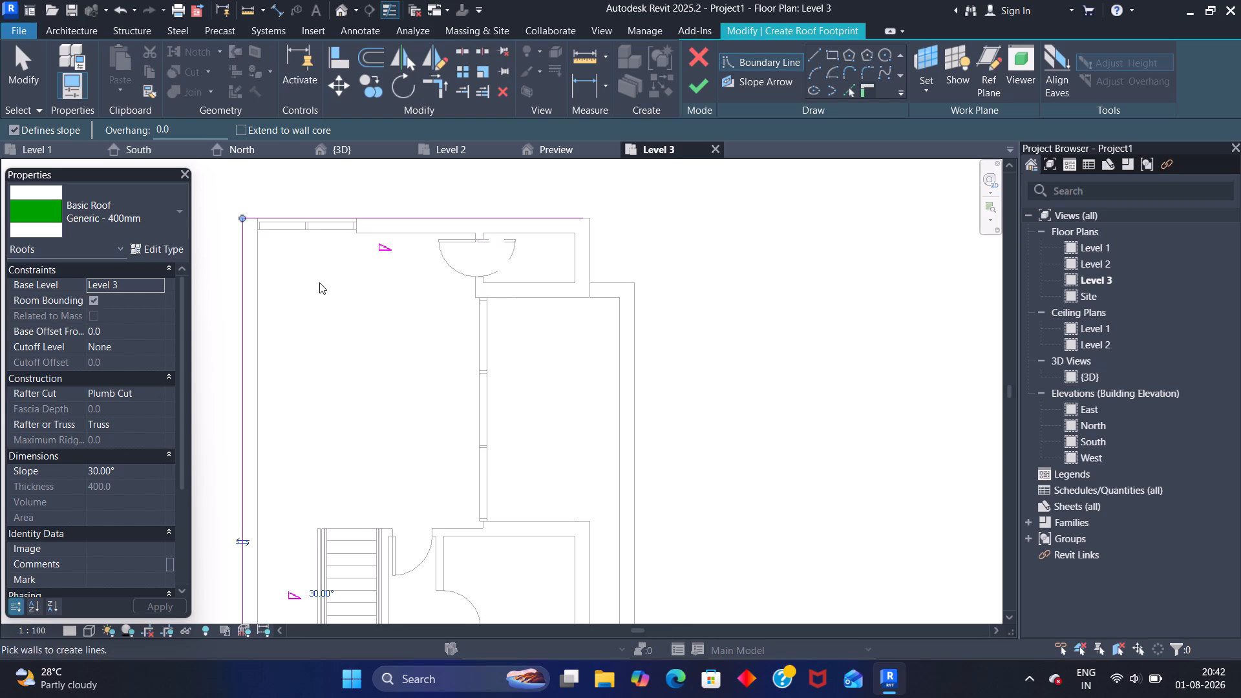
Add roof boundary lines from both outer east wall segments, the recess's north wall and the recessed Storefront curtain wall.
middle_click_drag(324, 336, 323, 209)
scroll(323, 254, "down", 5)
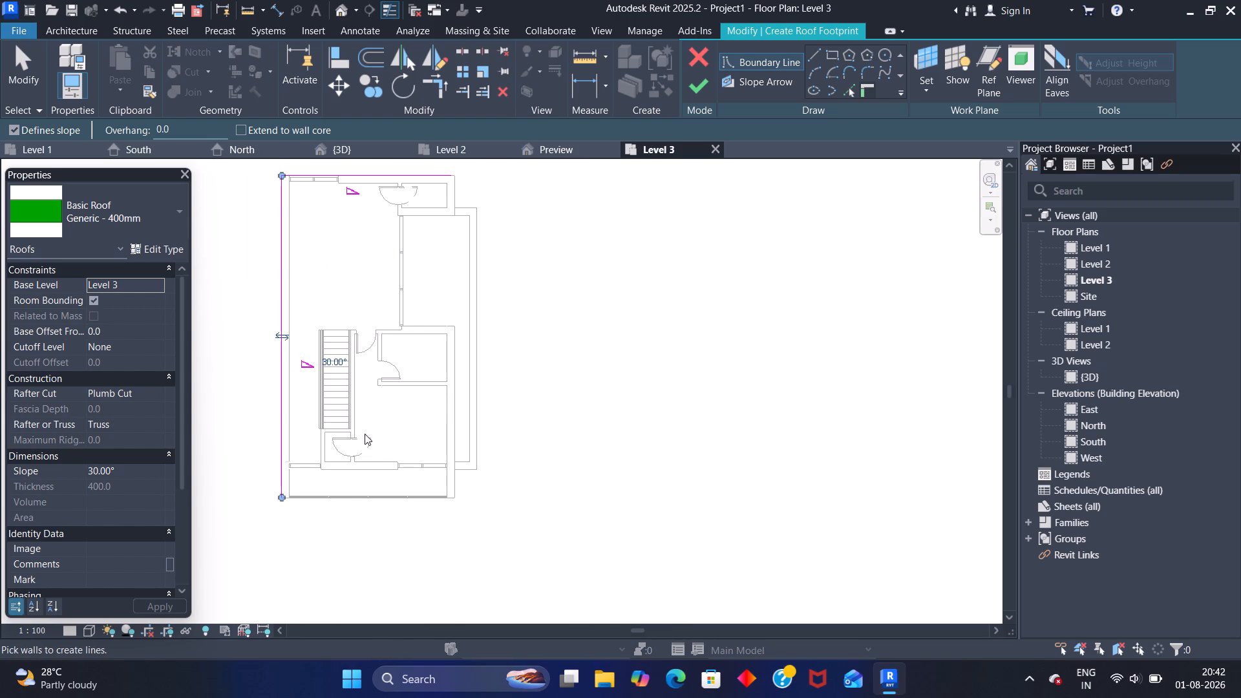
scroll(334, 492, "up", 2)
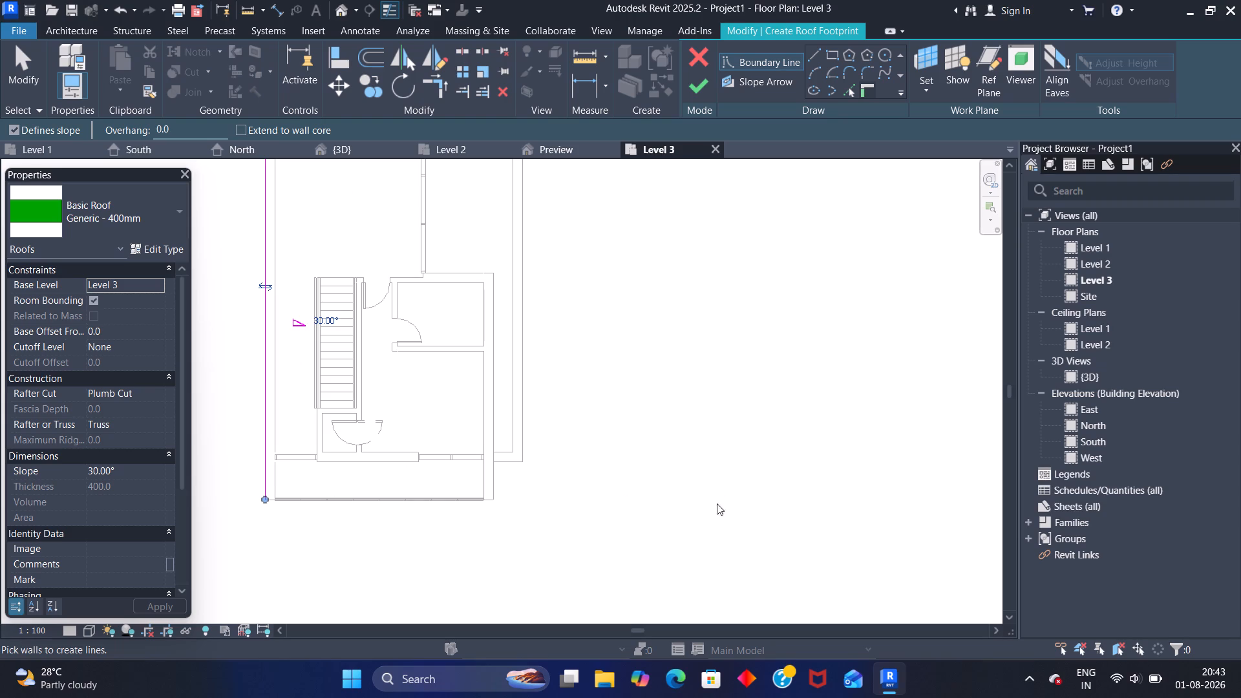
left_click(493, 391)
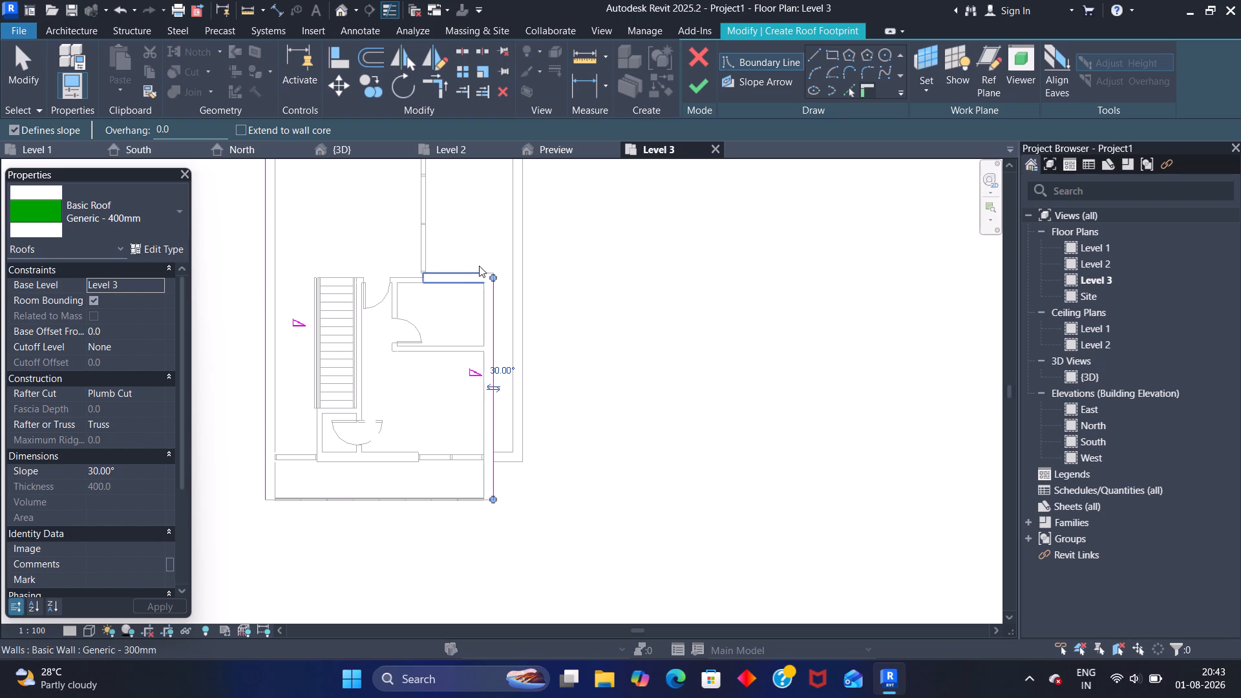
middle_click_drag(484, 238, 484, 434)
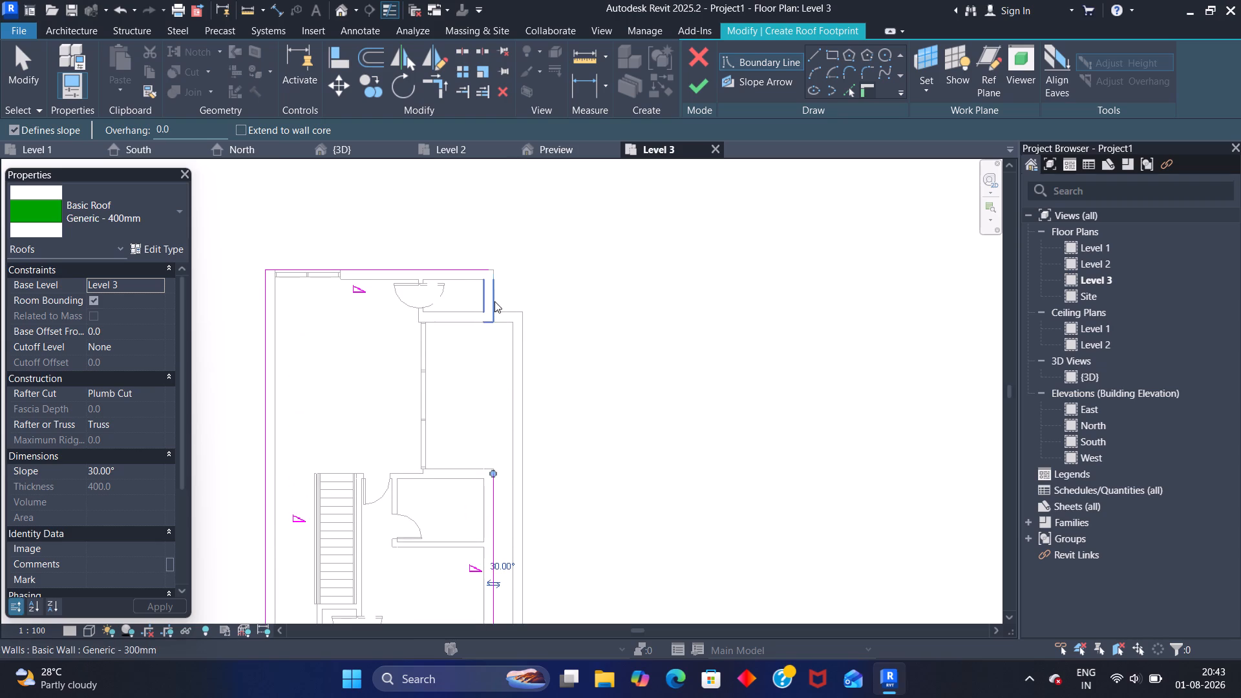
left_click(494, 297)
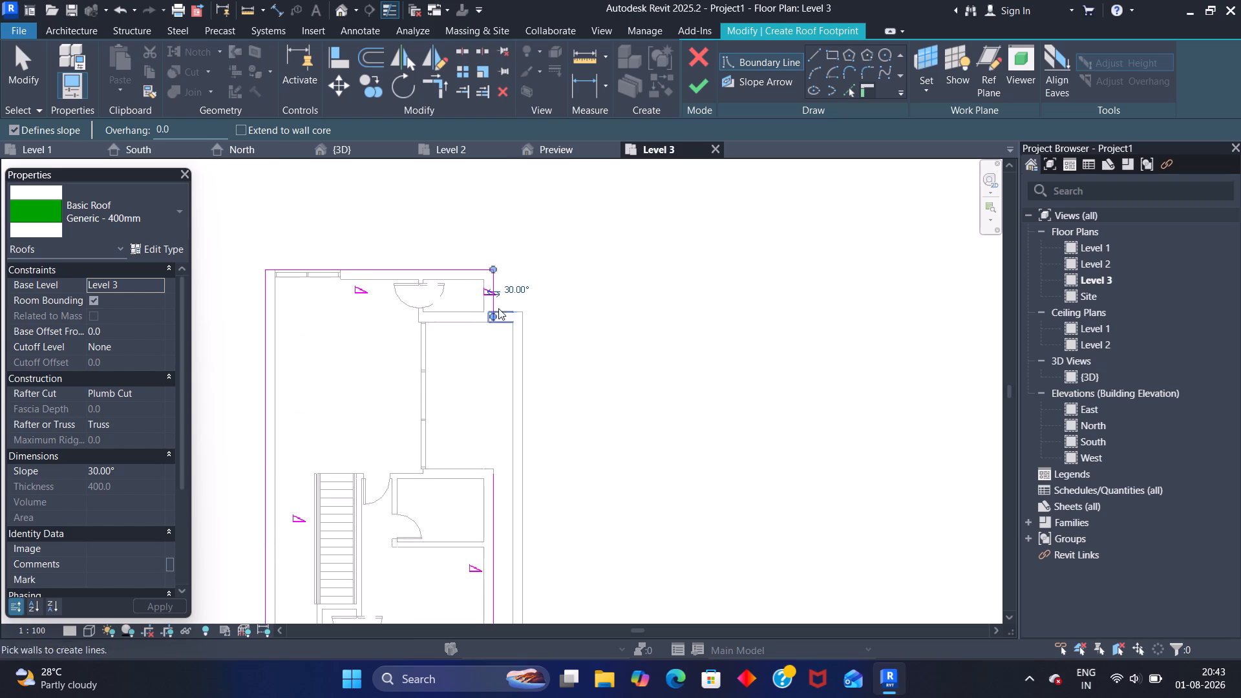
left_click(473, 321)
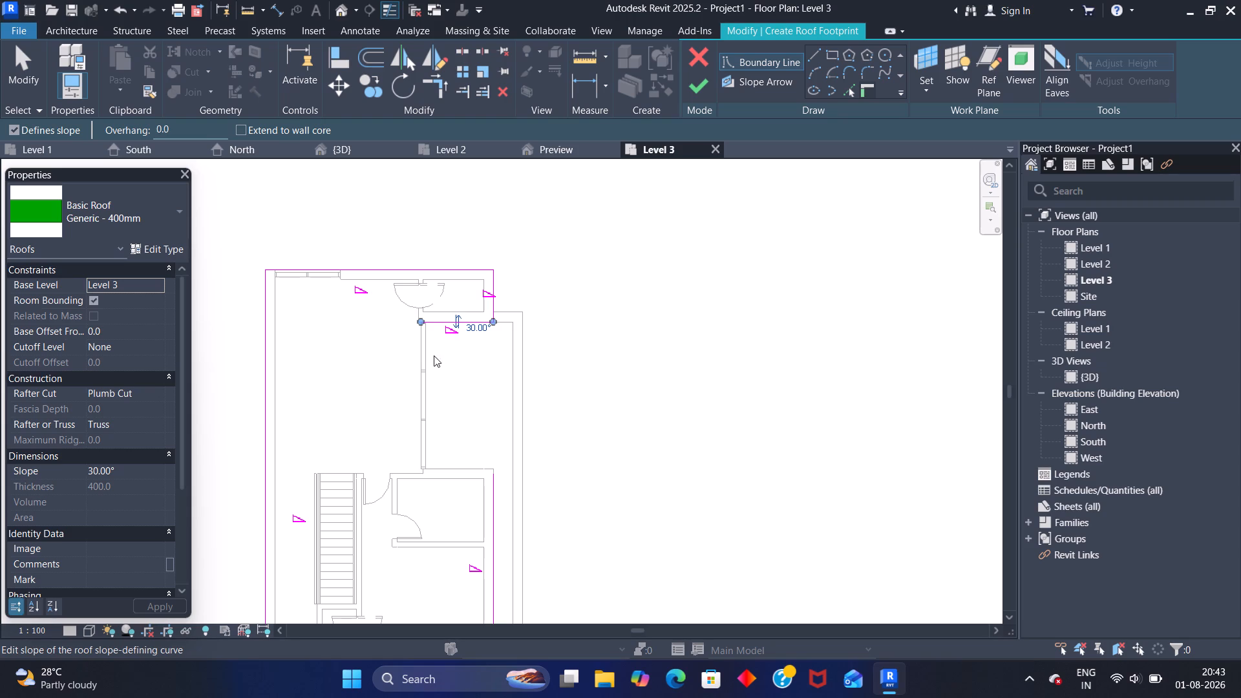
left_click(429, 385)
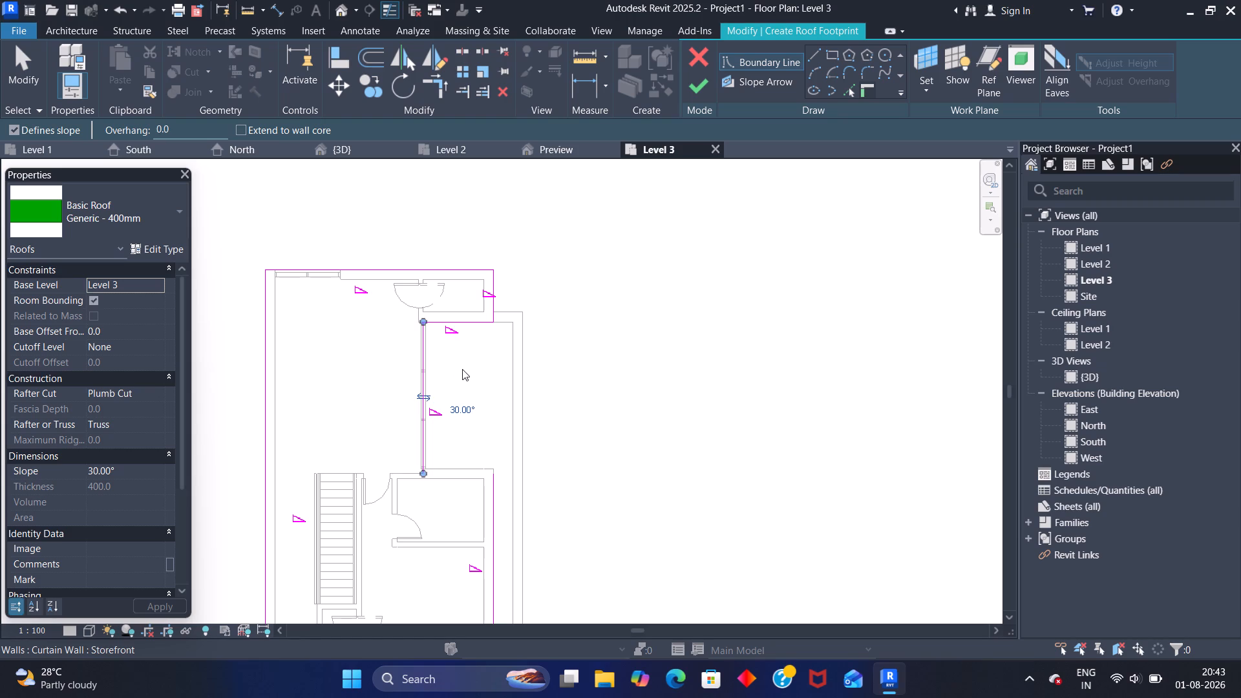
Draw a 7000 mm straight roof boundary line along the balcony's south edge, joining the west and east boundary lines.
left_click(821, 54)
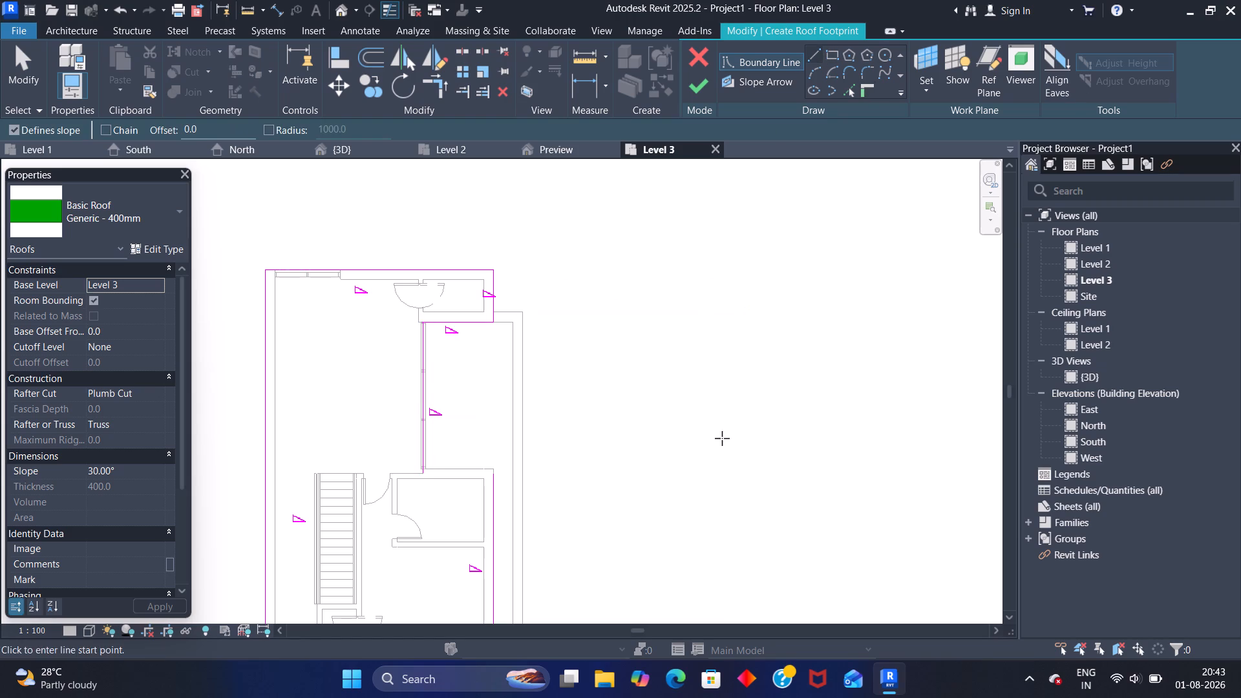
scroll(672, 444, "down", 3)
middle_click_drag(647, 297, 671, 198)
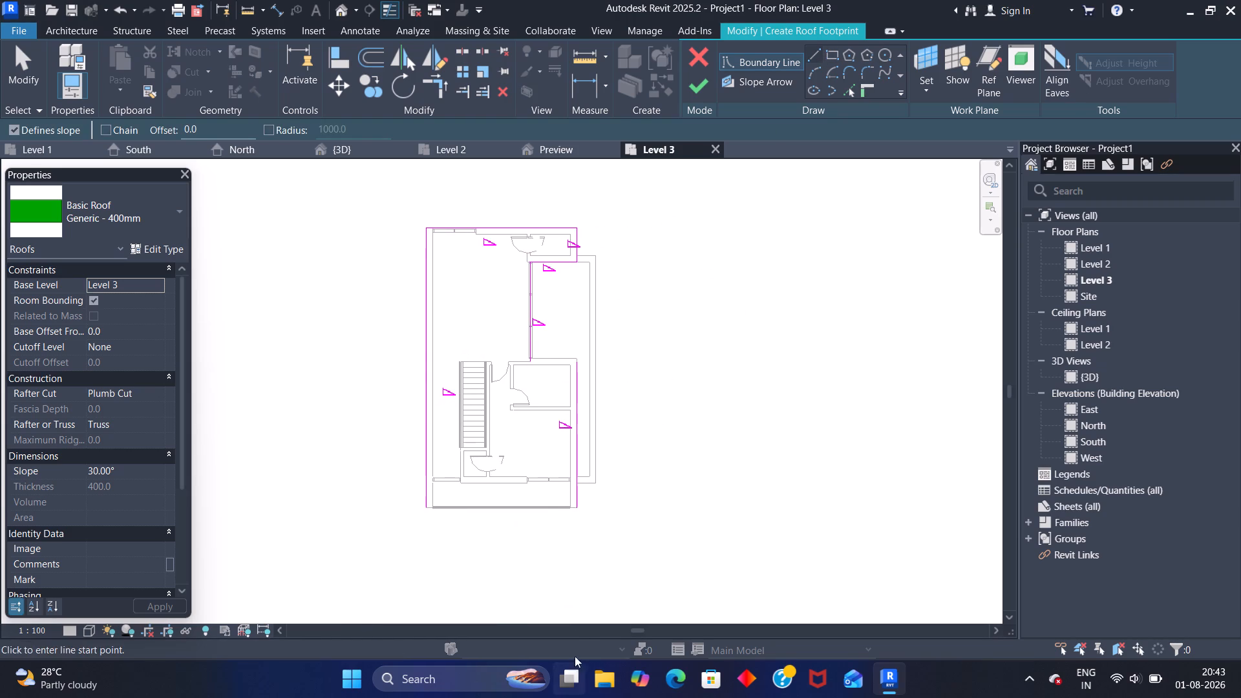
scroll(583, 596, "up", 6)
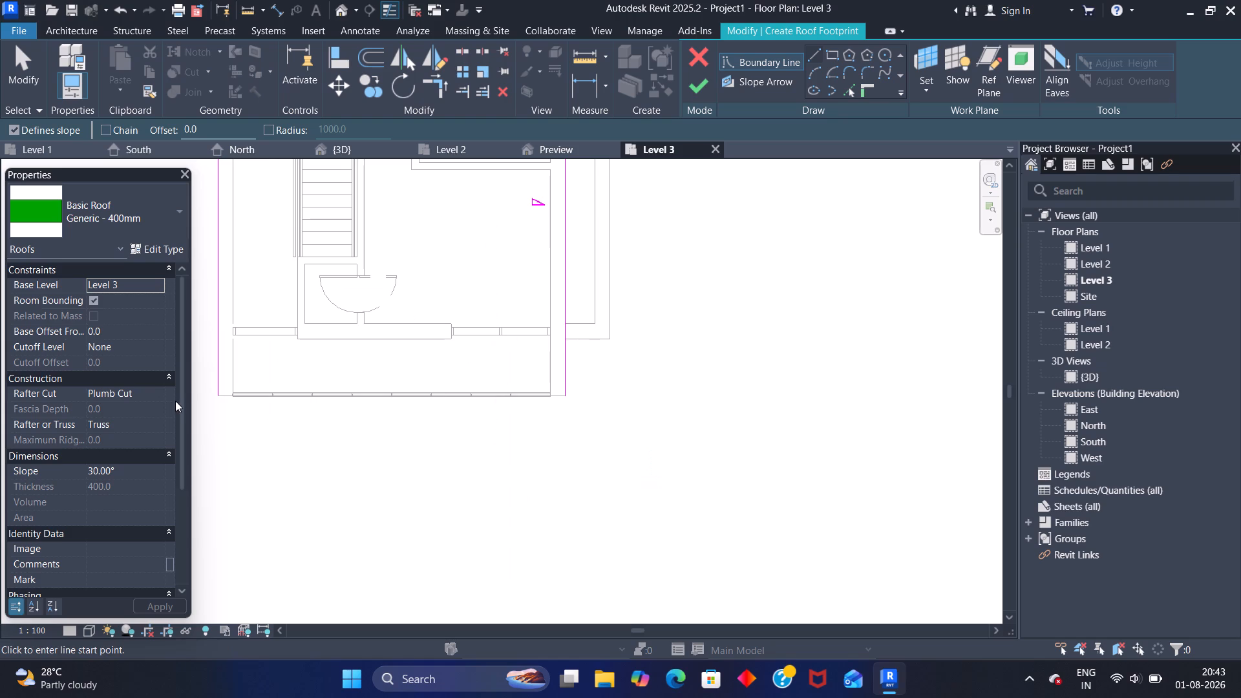
left_click(215, 398)
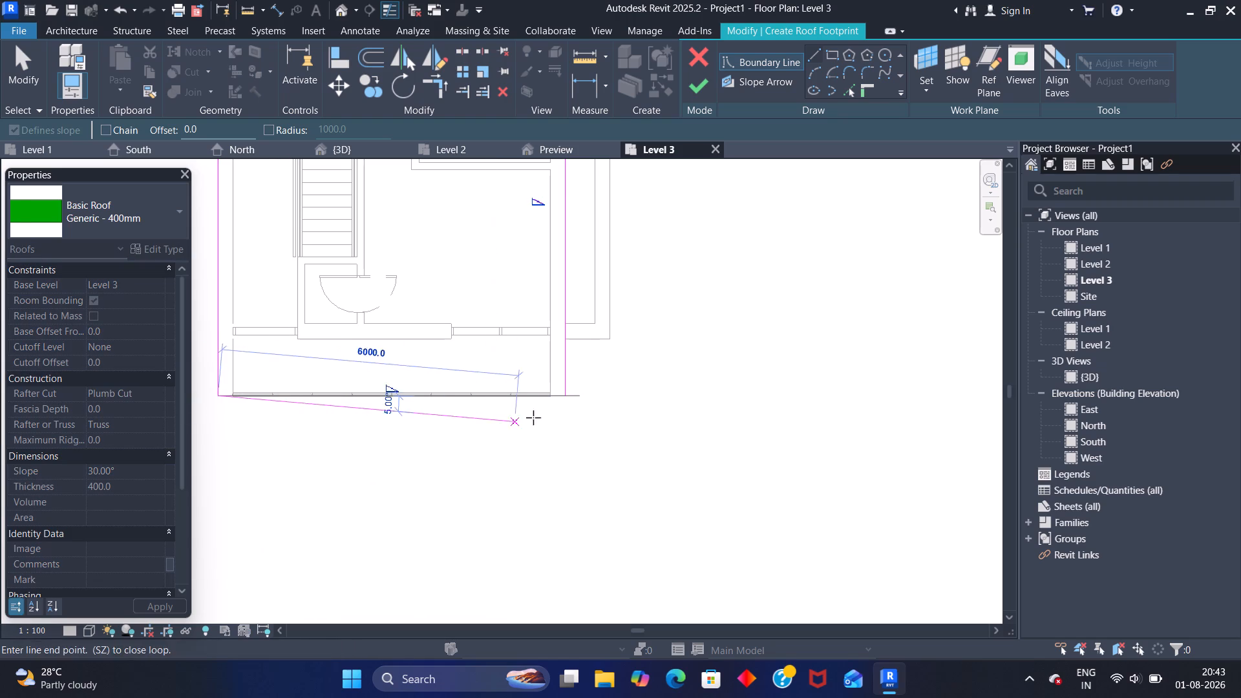
left_click(562, 398)
scroll(674, 418, "down", 1)
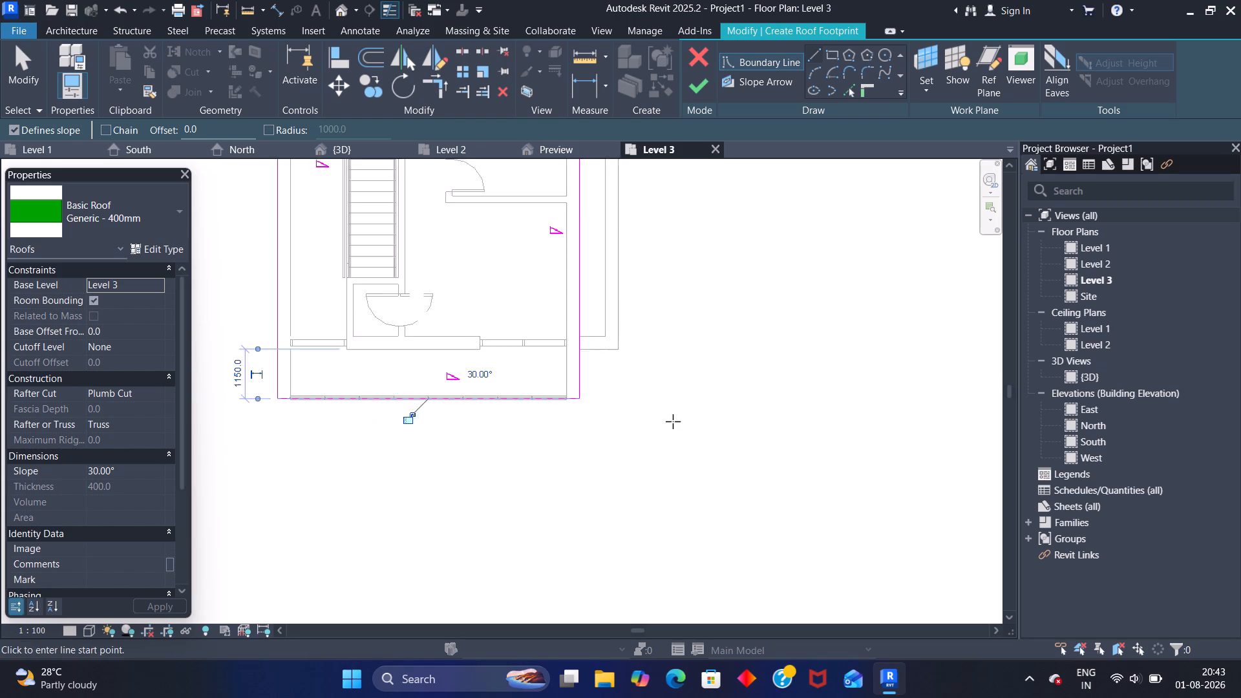
scroll(673, 421, "down", 2)
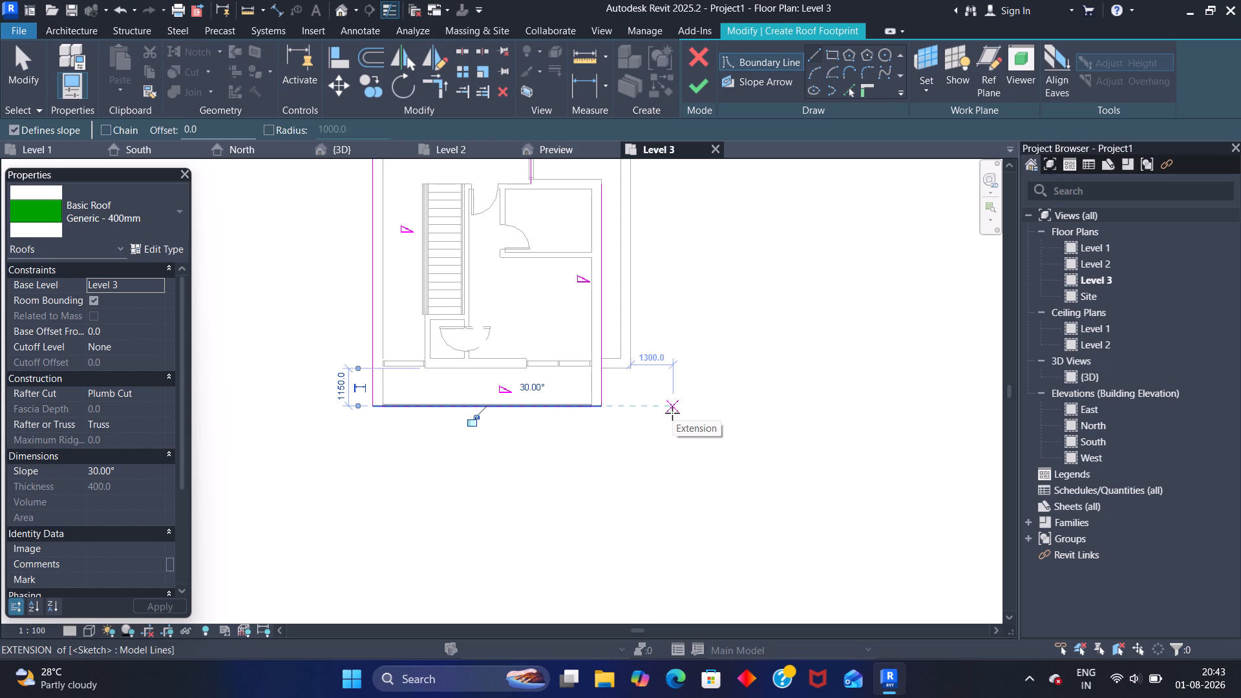
key("Escape")
key("Escape")
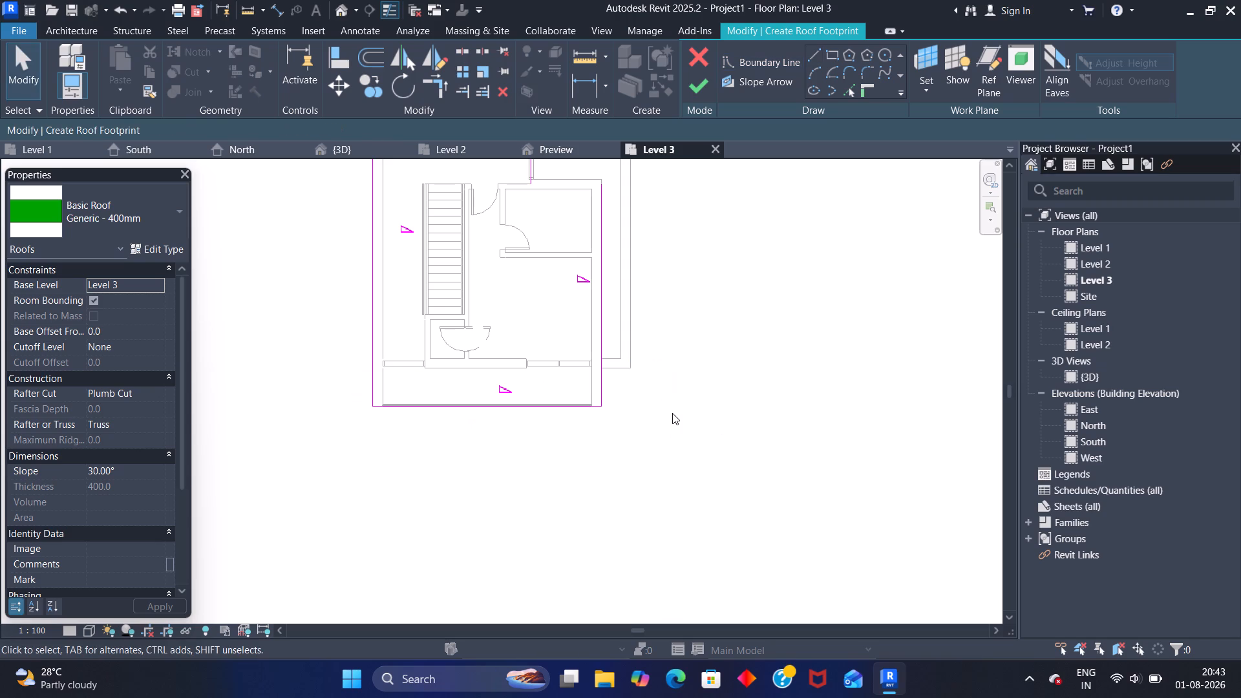
Shorten the boundary line on the recess's north side so its west end meets the curtain wall boundary line.
middle_click_drag(546, 224, 540, 363)
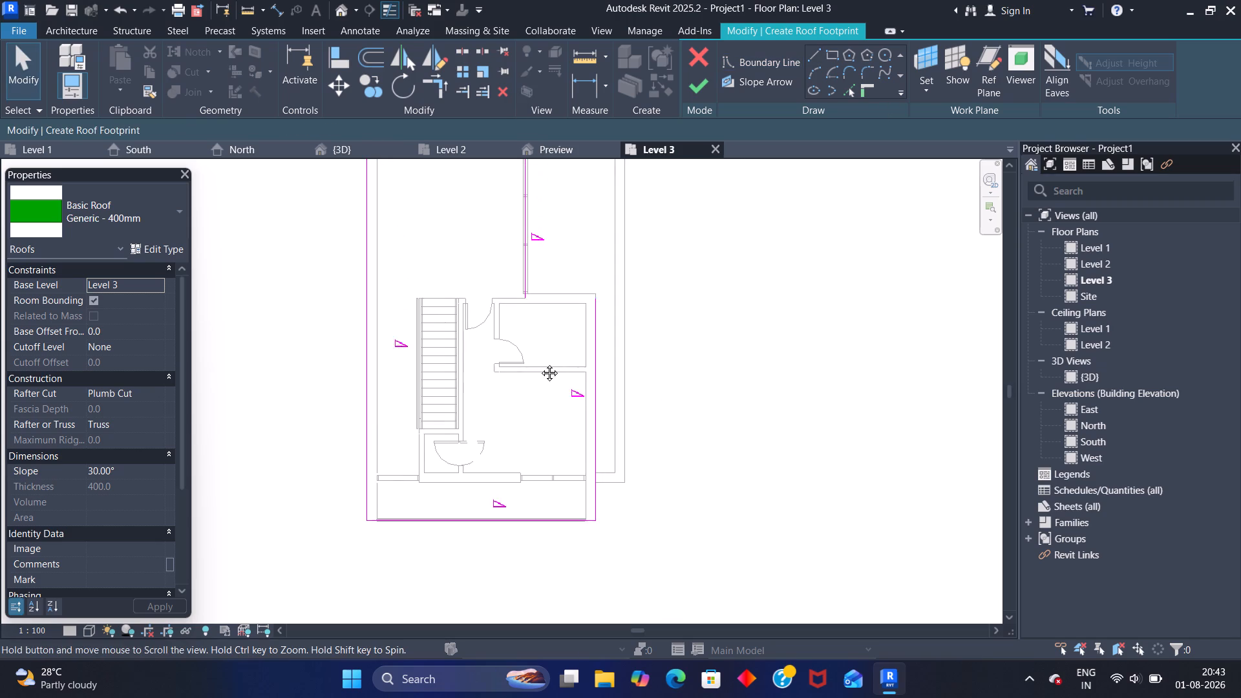
middle_click_drag(540, 363, 538, 390)
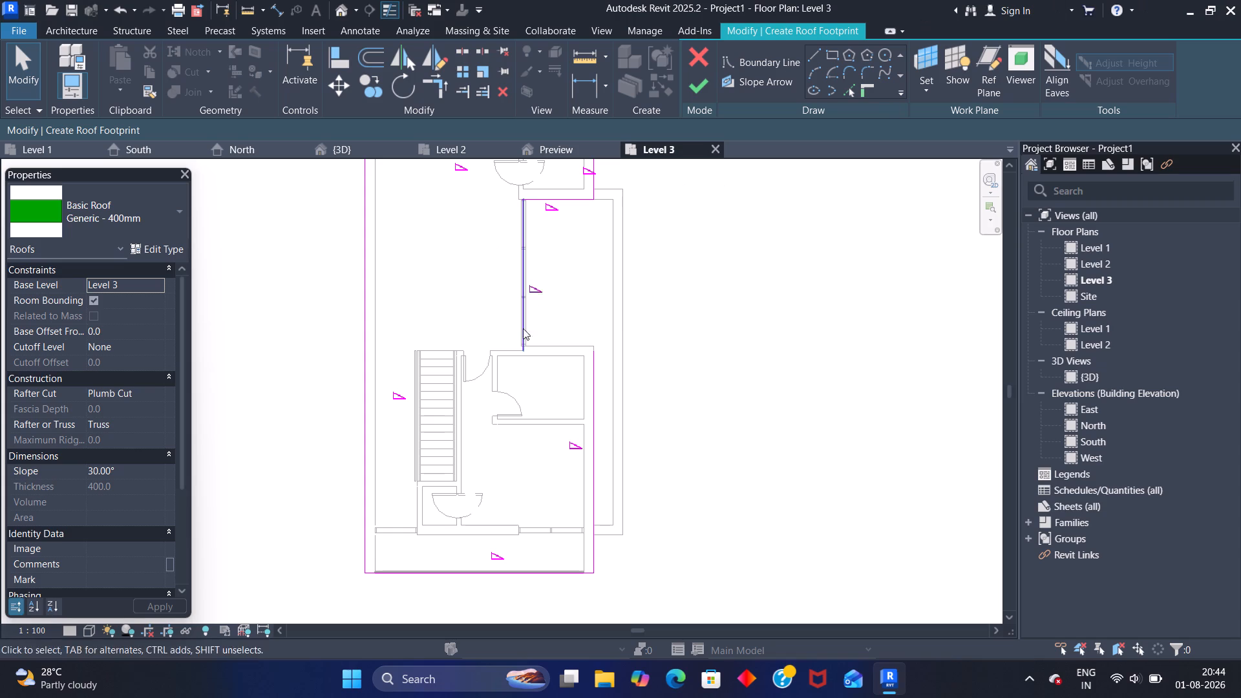
scroll(523, 190, "up", 11)
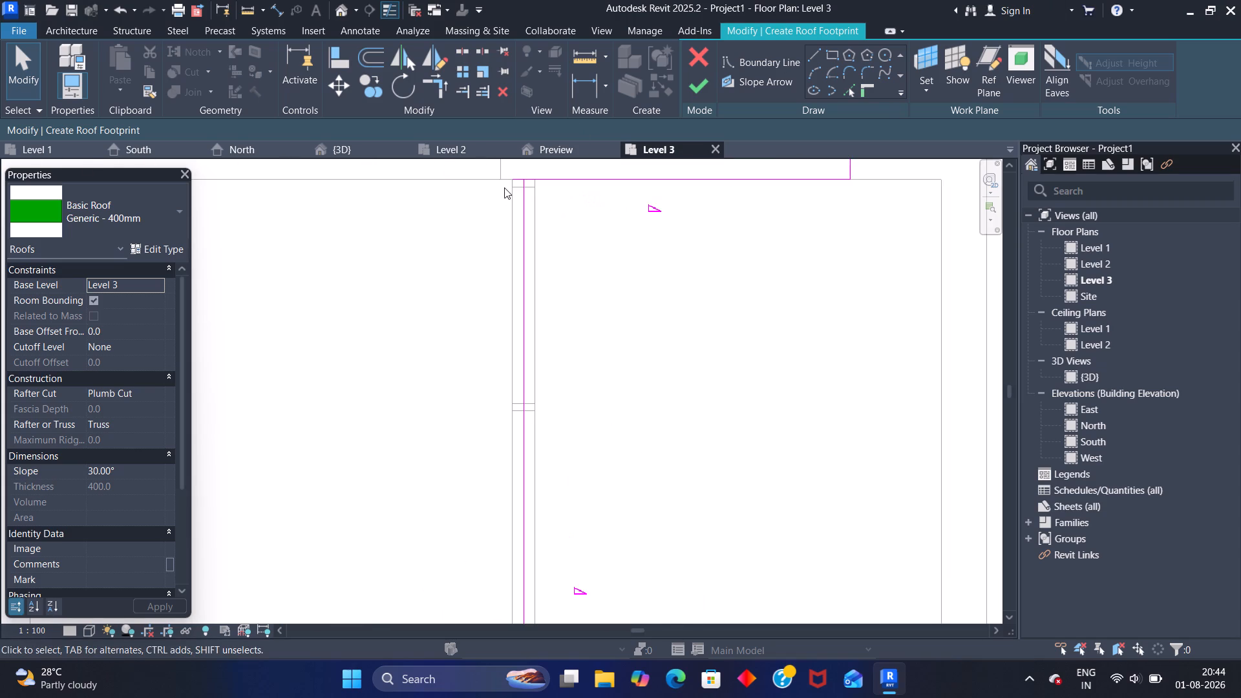
middle_click_drag(496, 193, 412, 338)
scroll(430, 319, "up", 10)
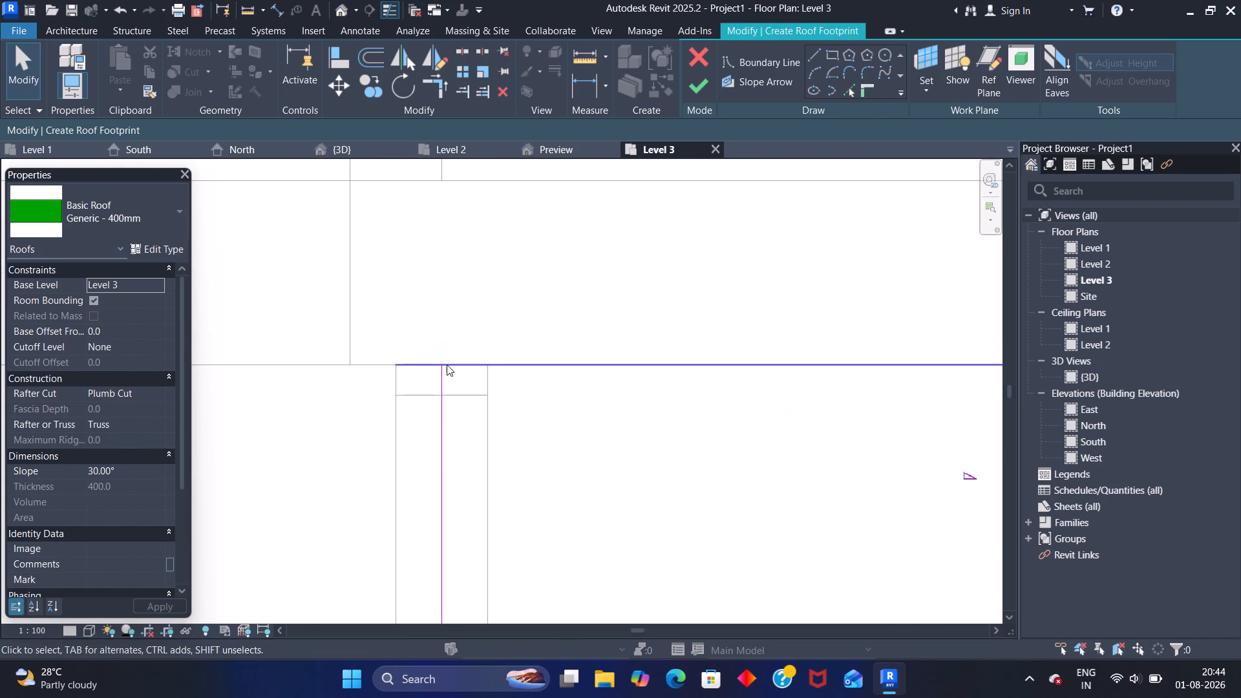
left_click(443, 382)
left_click(414, 362)
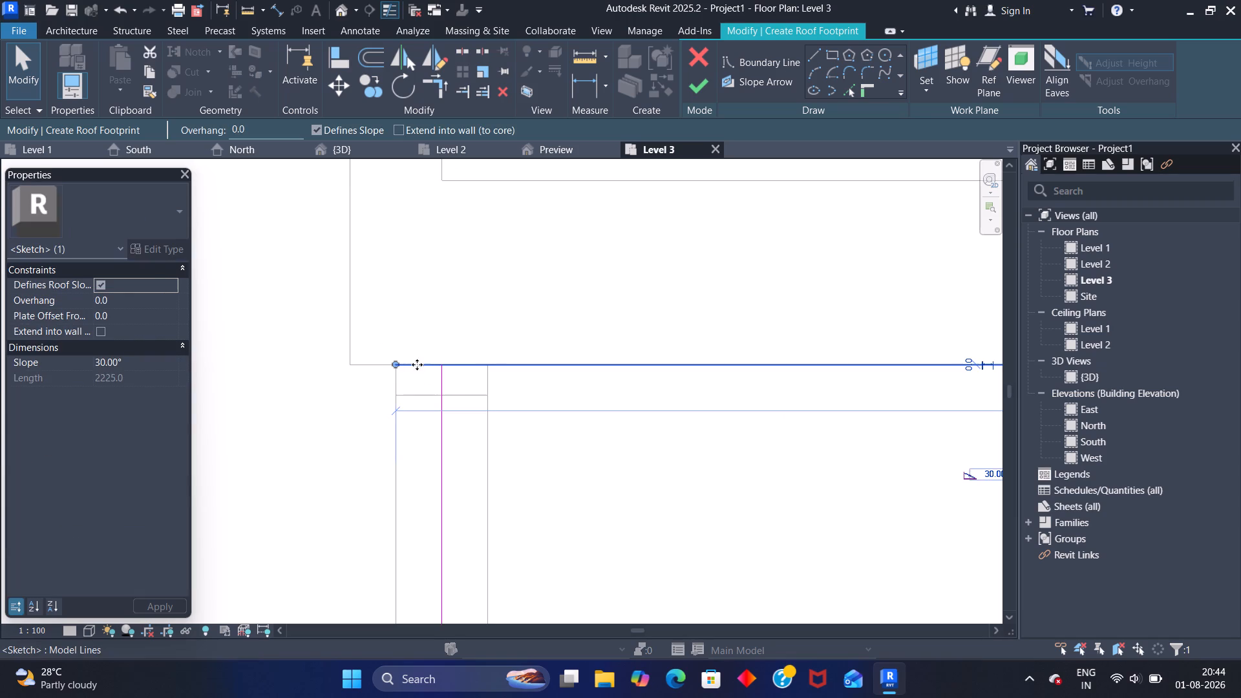
left_click_drag(396, 361, 440, 365)
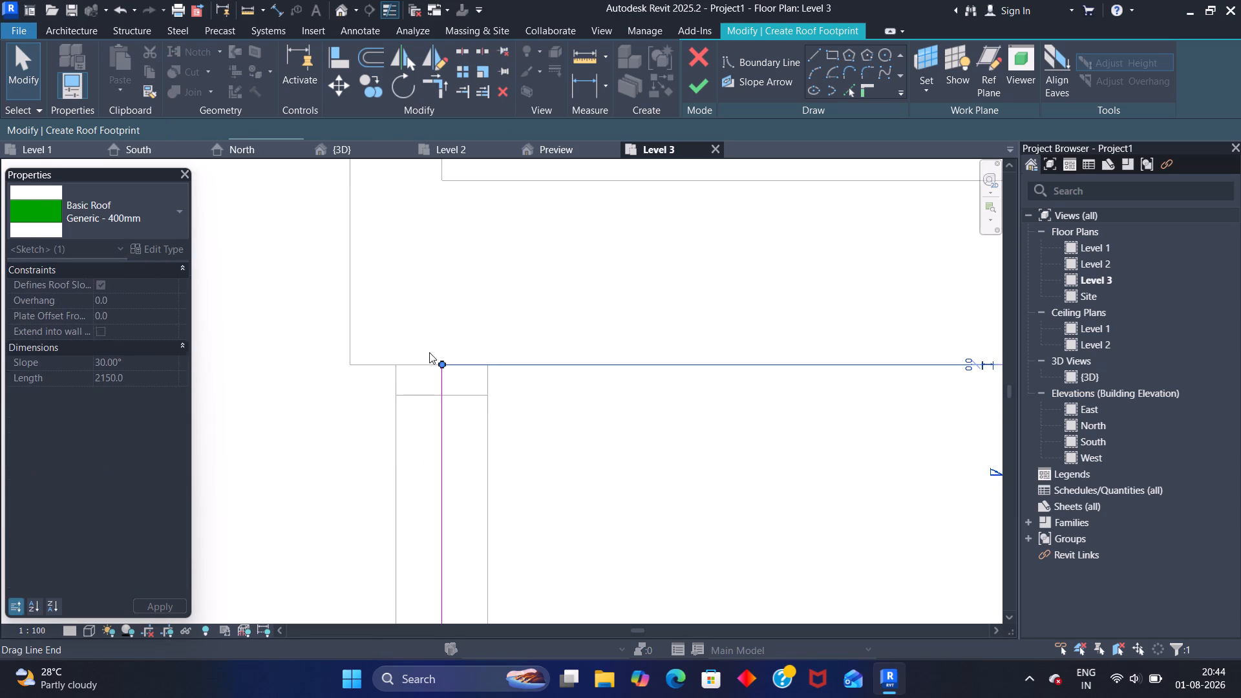
scroll(461, 324, "down", 9)
left_click(576, 390)
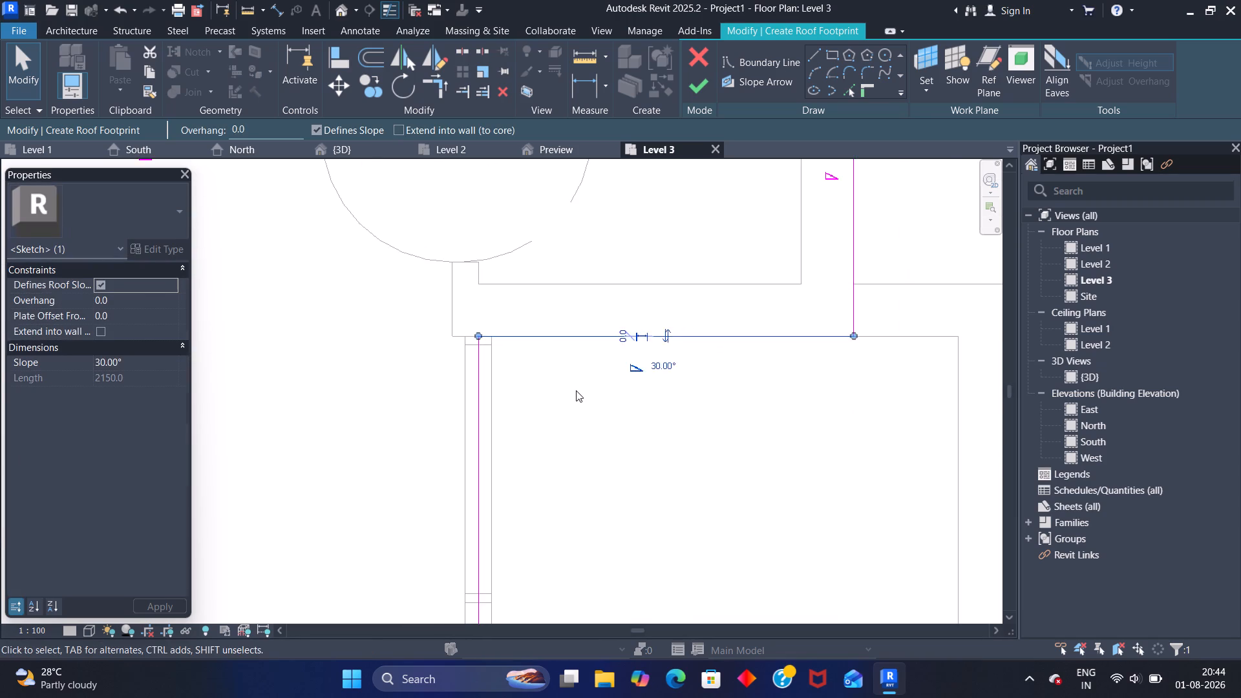
Examine the roof boundary sketch around the whole footprint for gaps between its lines.
scroll(575, 391, "down", 3)
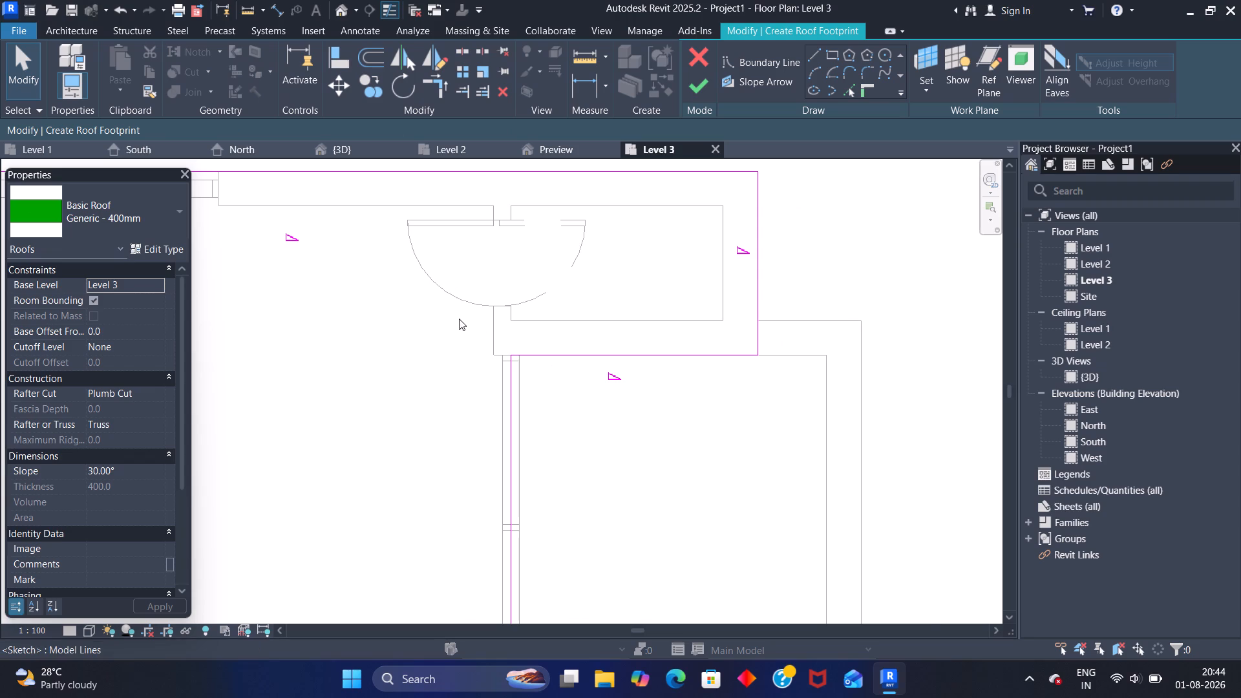
scroll(507, 345, "up", 2)
scroll(114, 202, "down", 1)
middle_click_drag(320, 257, 540, 372)
scroll(286, 336, "down", 5)
middle_click_drag(278, 333, 698, 321)
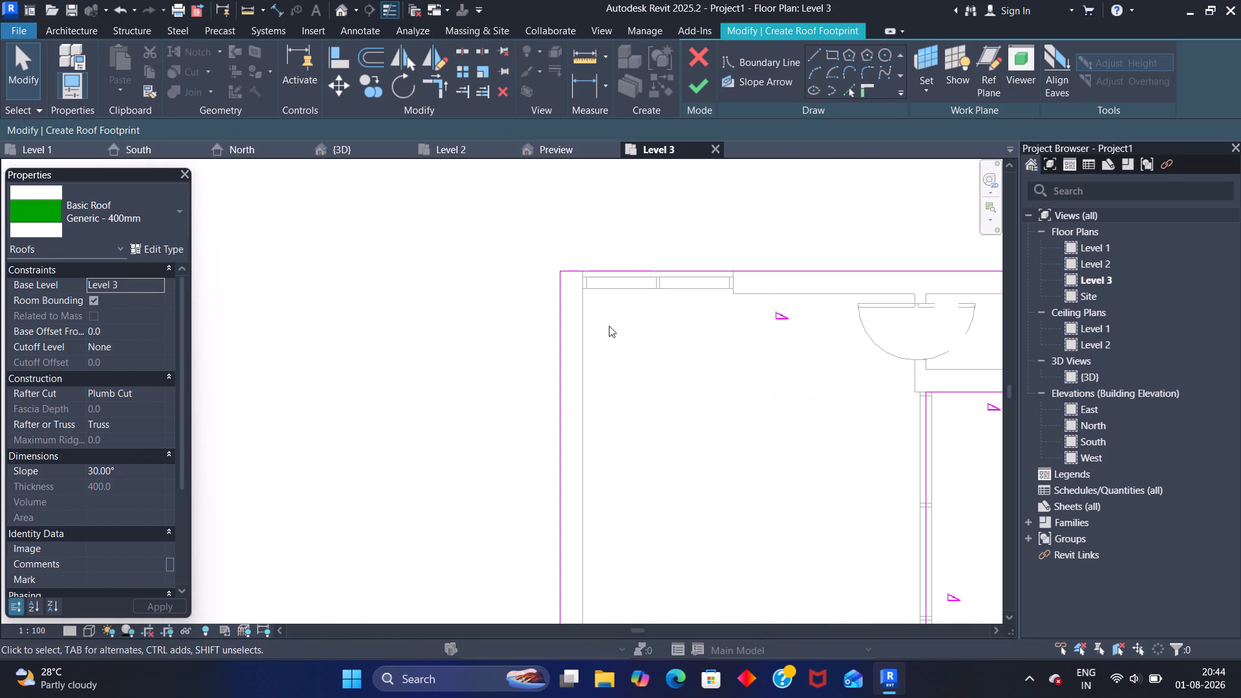
scroll(644, 346, "down", 6)
middle_click_drag(639, 383, 611, 216)
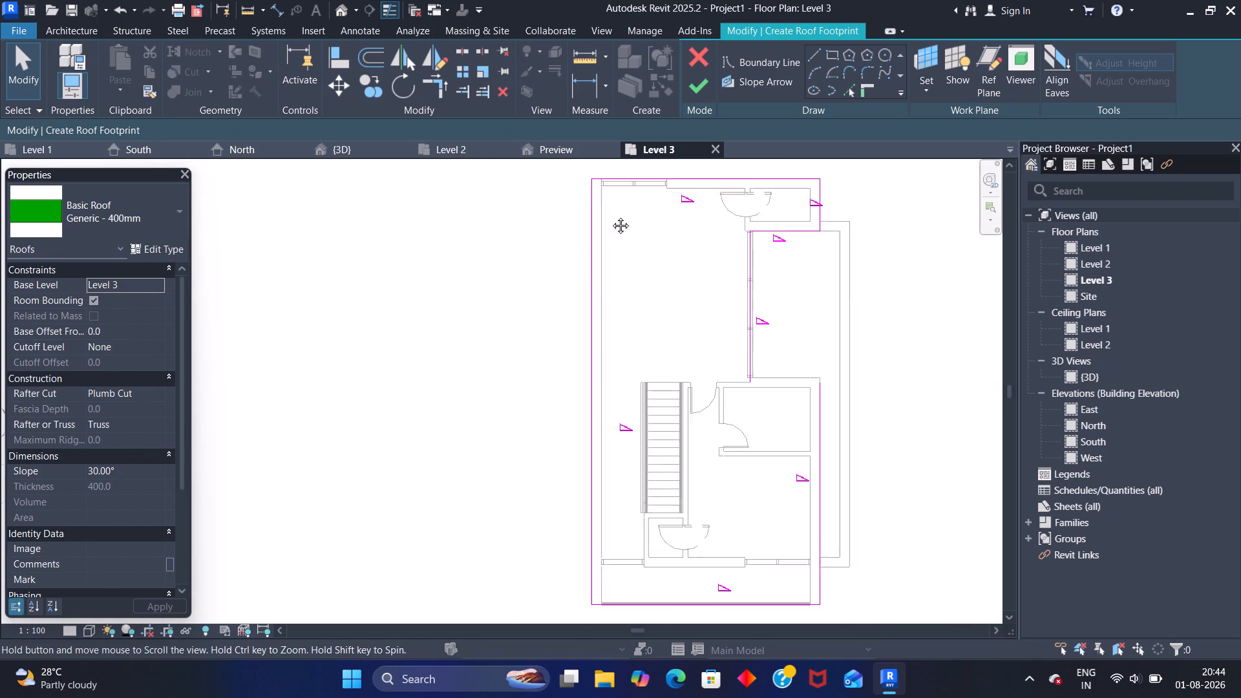
middle_click_drag(611, 216, 584, 171)
scroll(571, 522, "up", 8)
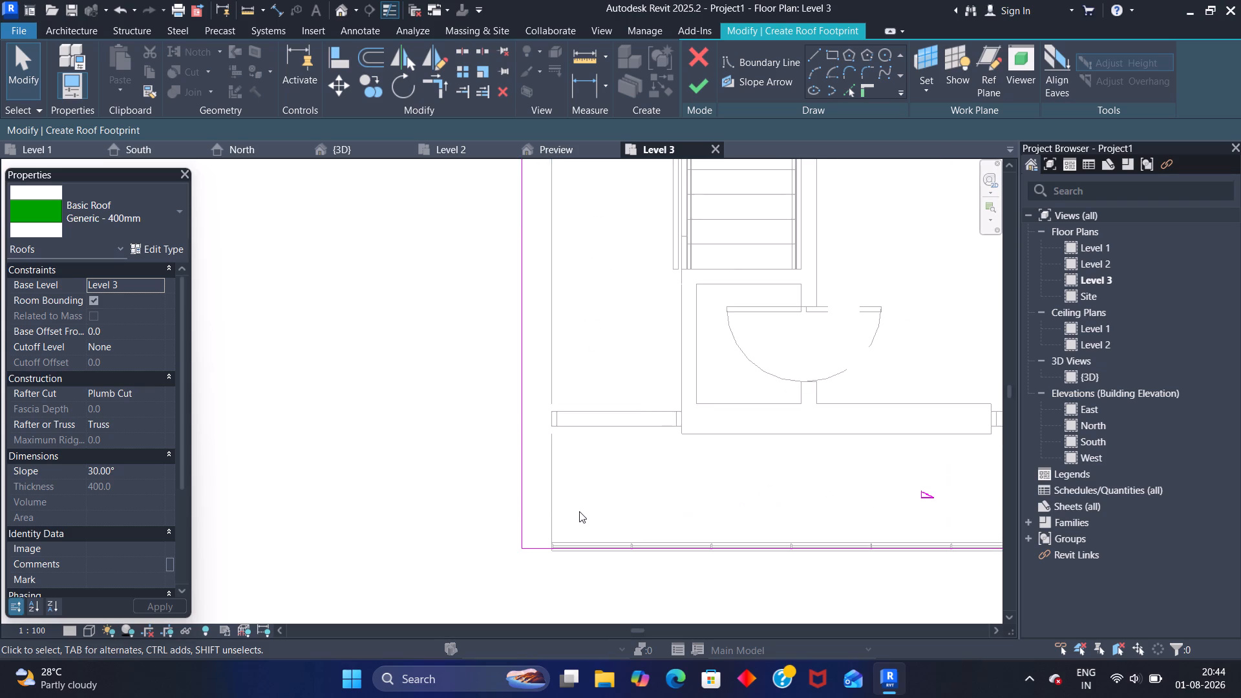
scroll(579, 511, "down", 5)
middle_click_drag(967, 515, 844, 573)
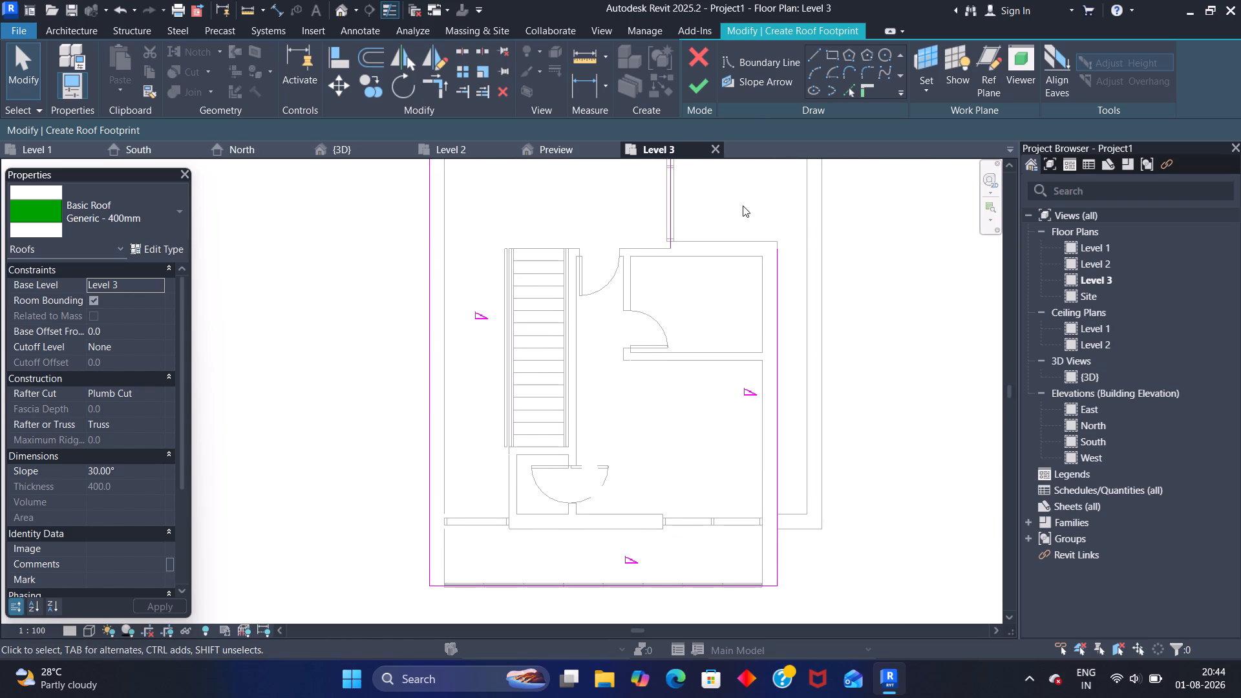
scroll(723, 216, "up", 2)
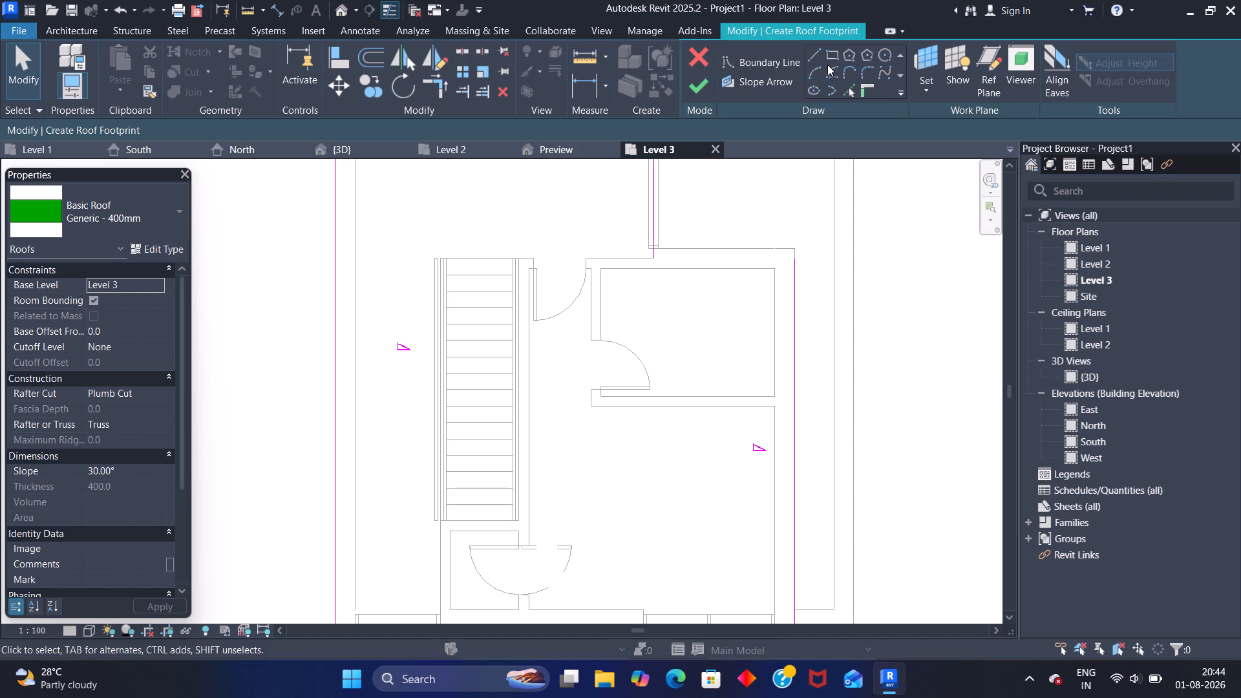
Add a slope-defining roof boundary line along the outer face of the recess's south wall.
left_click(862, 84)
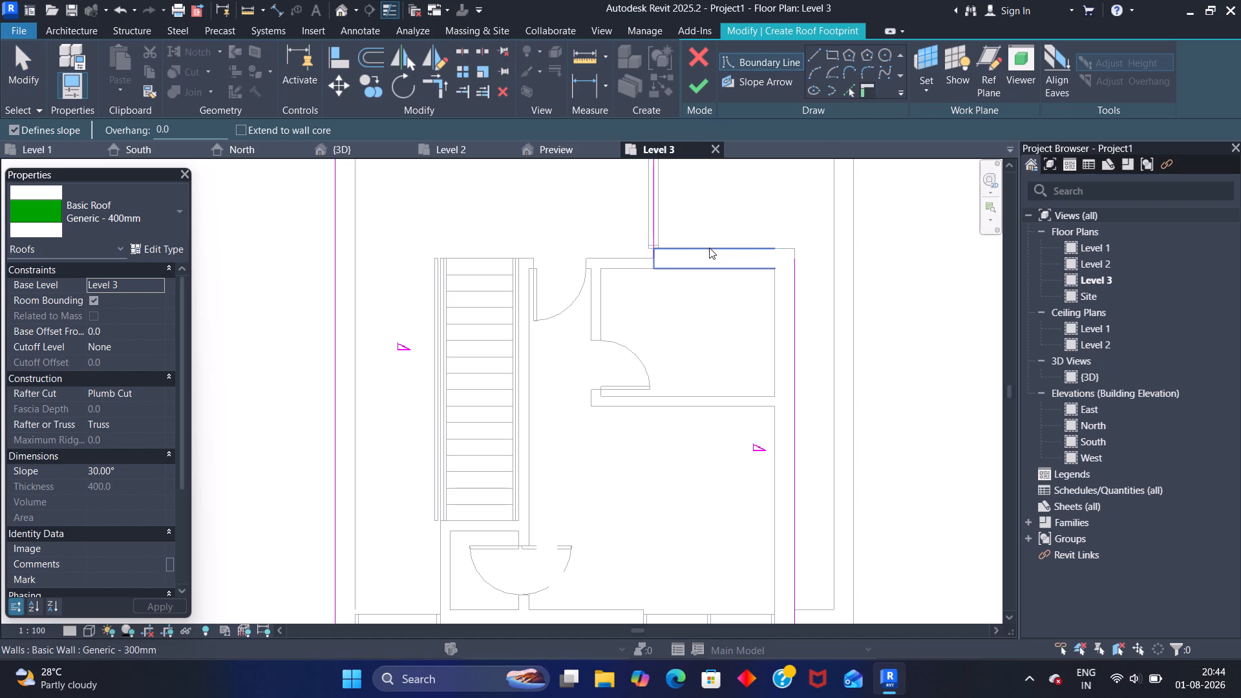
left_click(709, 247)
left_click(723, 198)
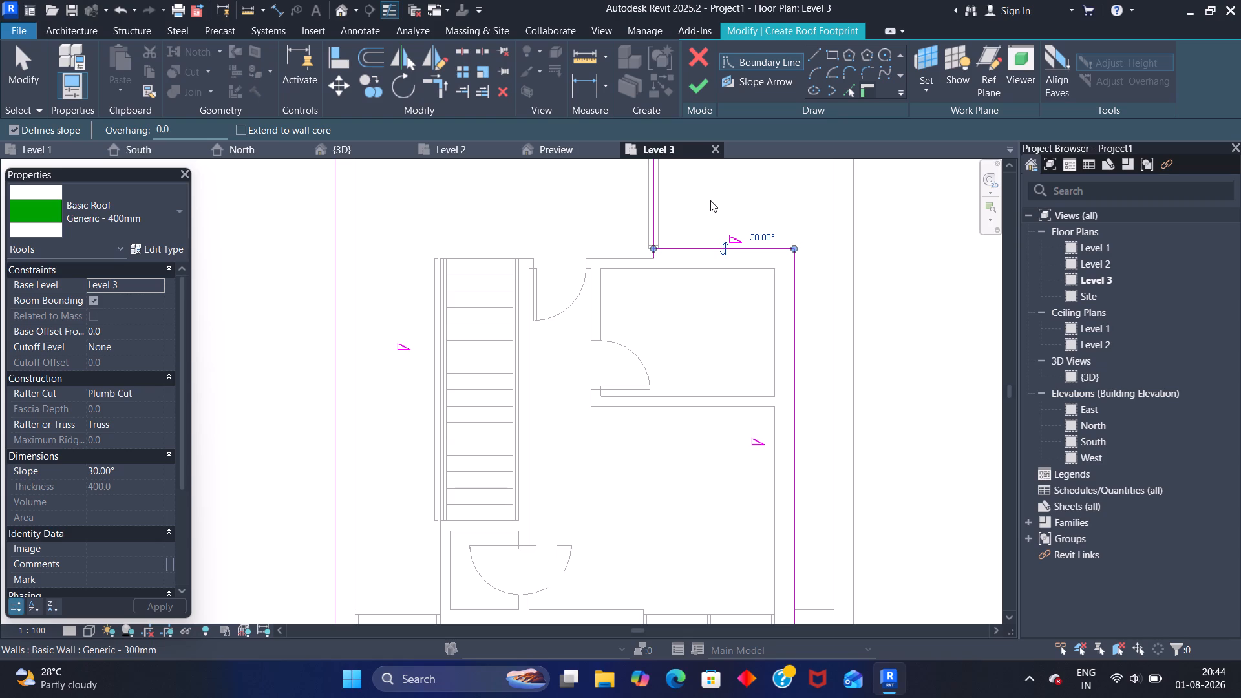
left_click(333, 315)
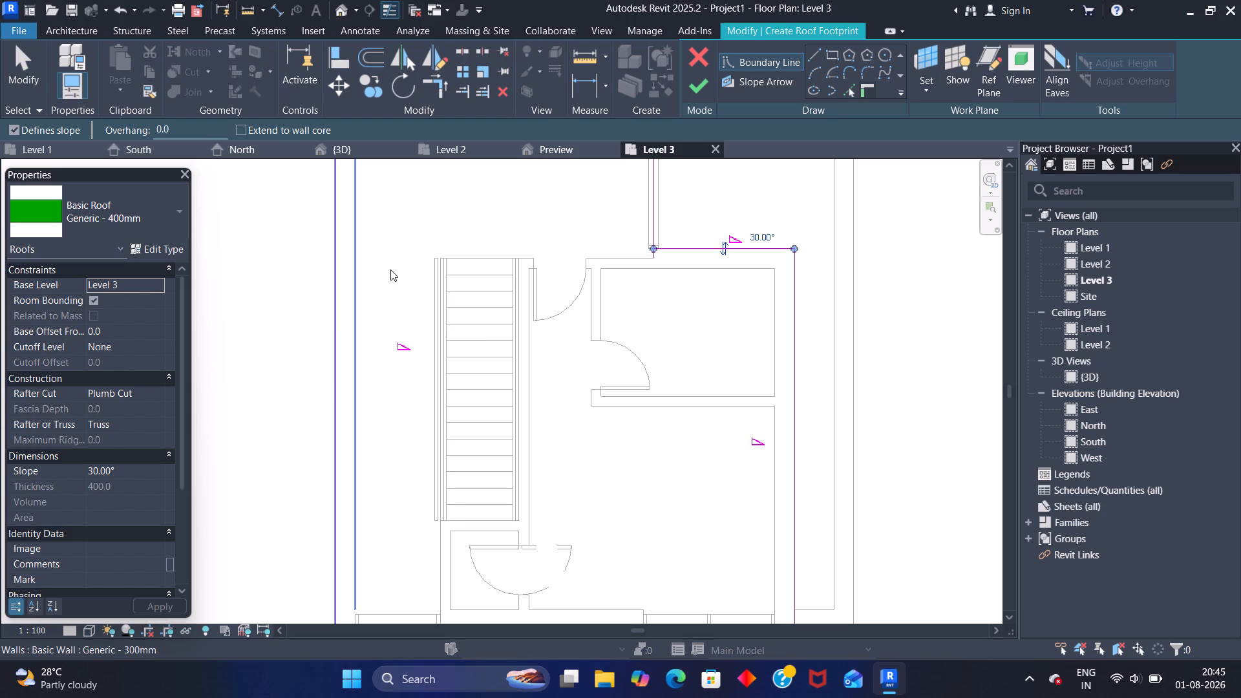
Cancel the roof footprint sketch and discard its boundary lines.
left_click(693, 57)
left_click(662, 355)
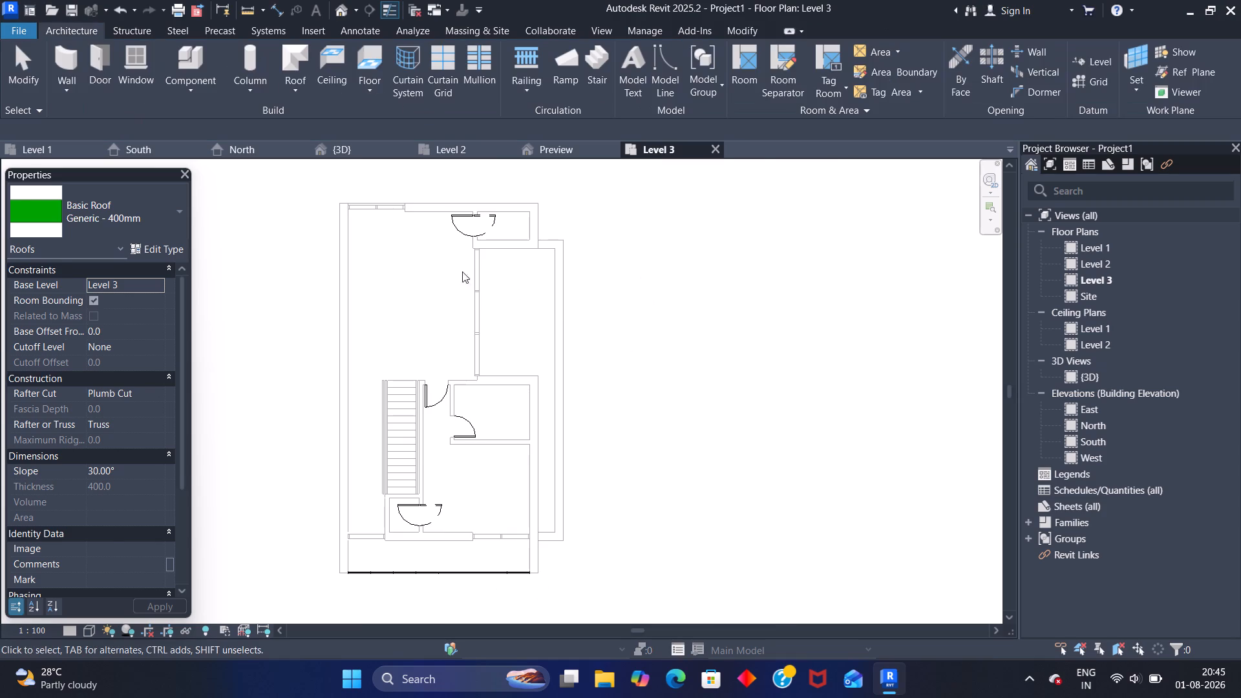
Start a new footprint roof on Level 3 and pick the outer faces of the north and west walls as slope-defining boundary lines.
left_click(292, 87)
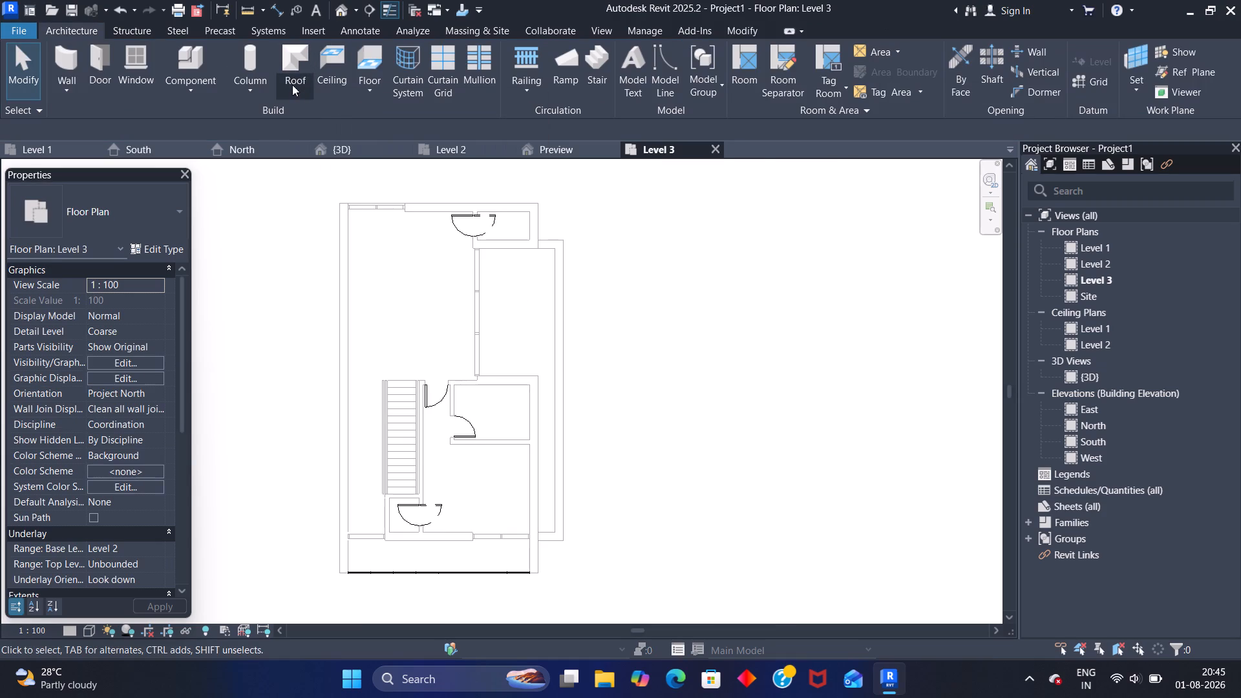
left_click(312, 116)
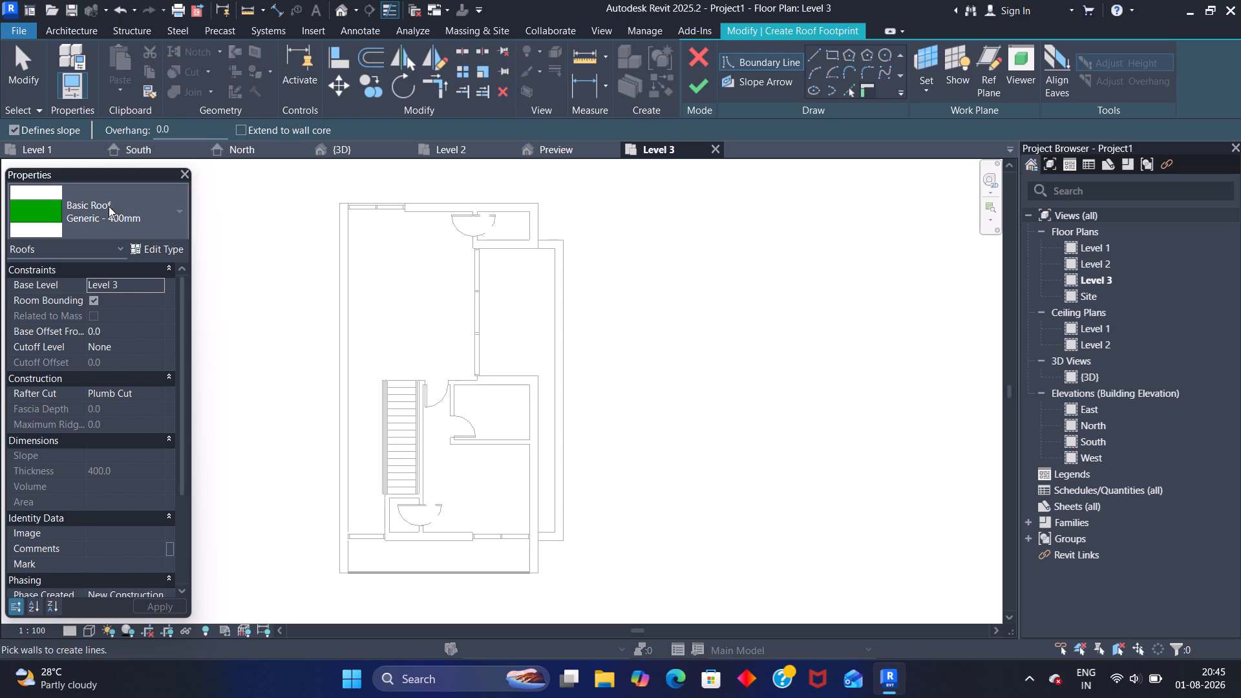
left_click(864, 90)
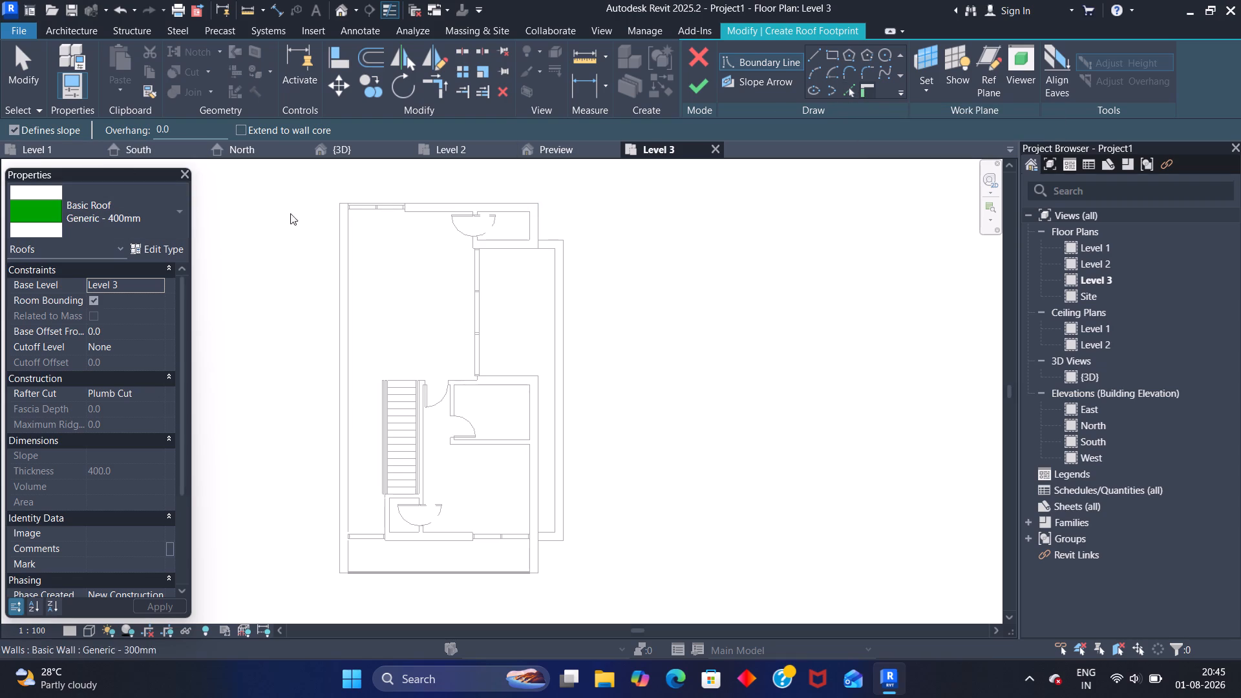
scroll(332, 206, "up", 3)
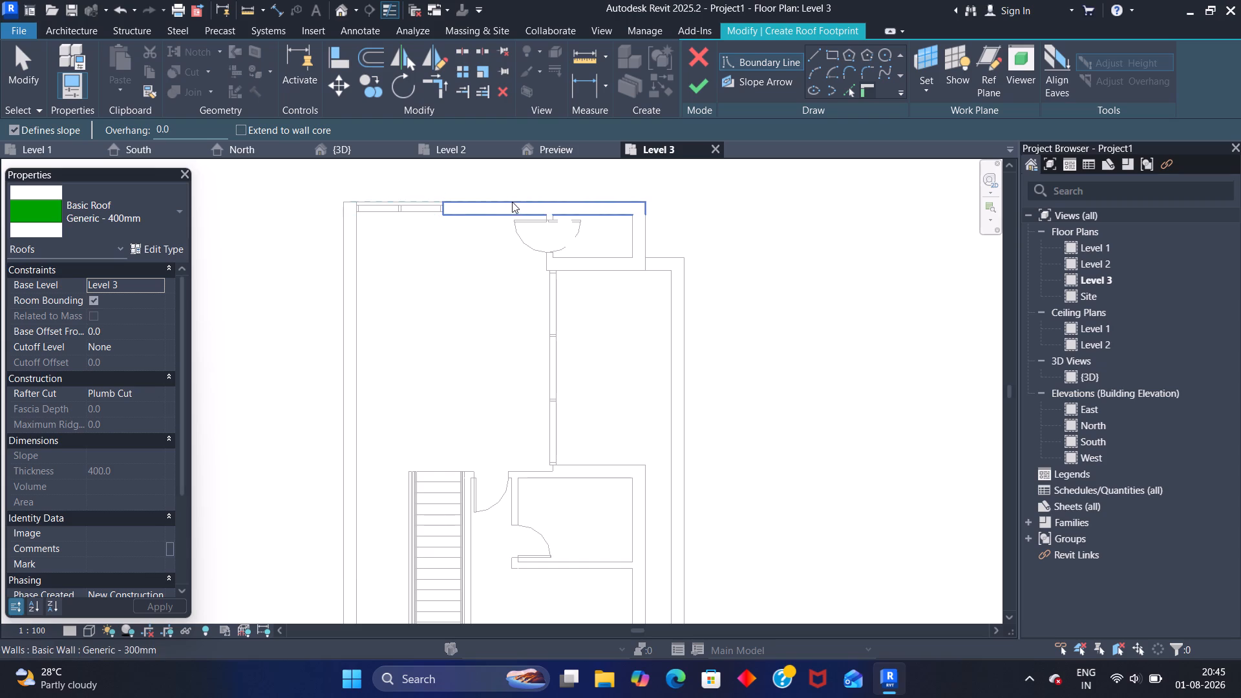
left_click(512, 201)
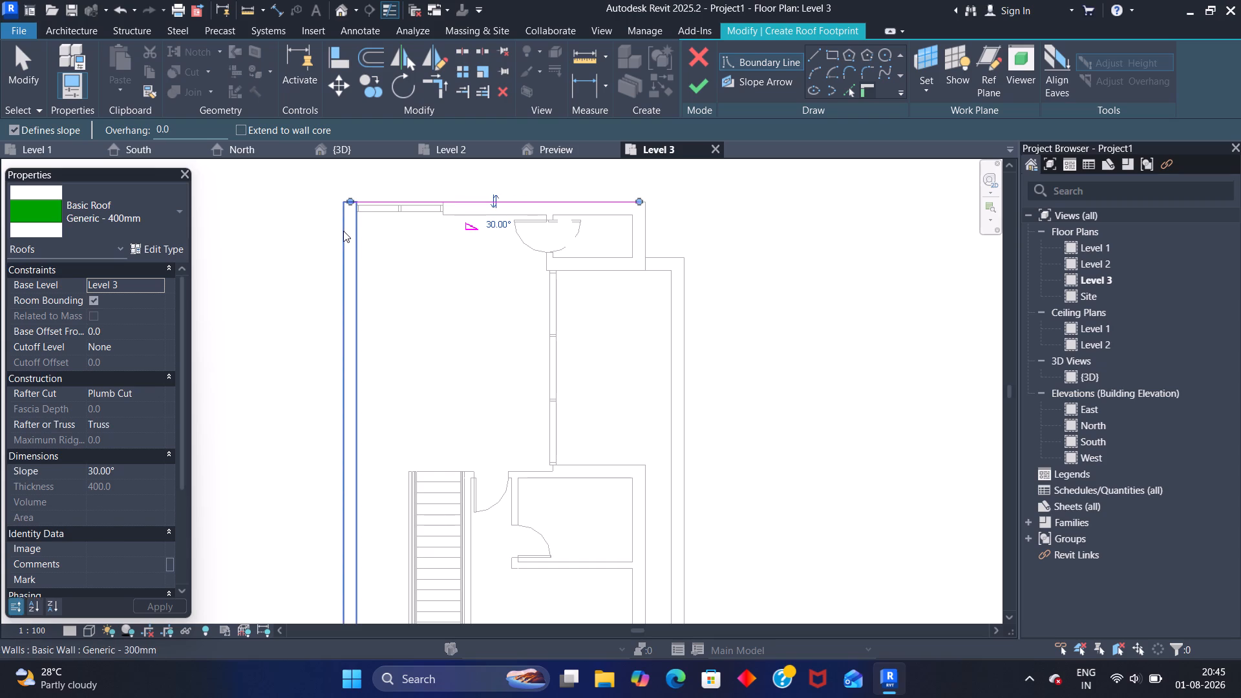
left_click(341, 230)
Add roof boundary lines from both outer east wall segments, the recess's south and north walls and the recessed Storefront curtain wall.
scroll(362, 251, "down", 4)
middle_click_drag(388, 273, 419, 209)
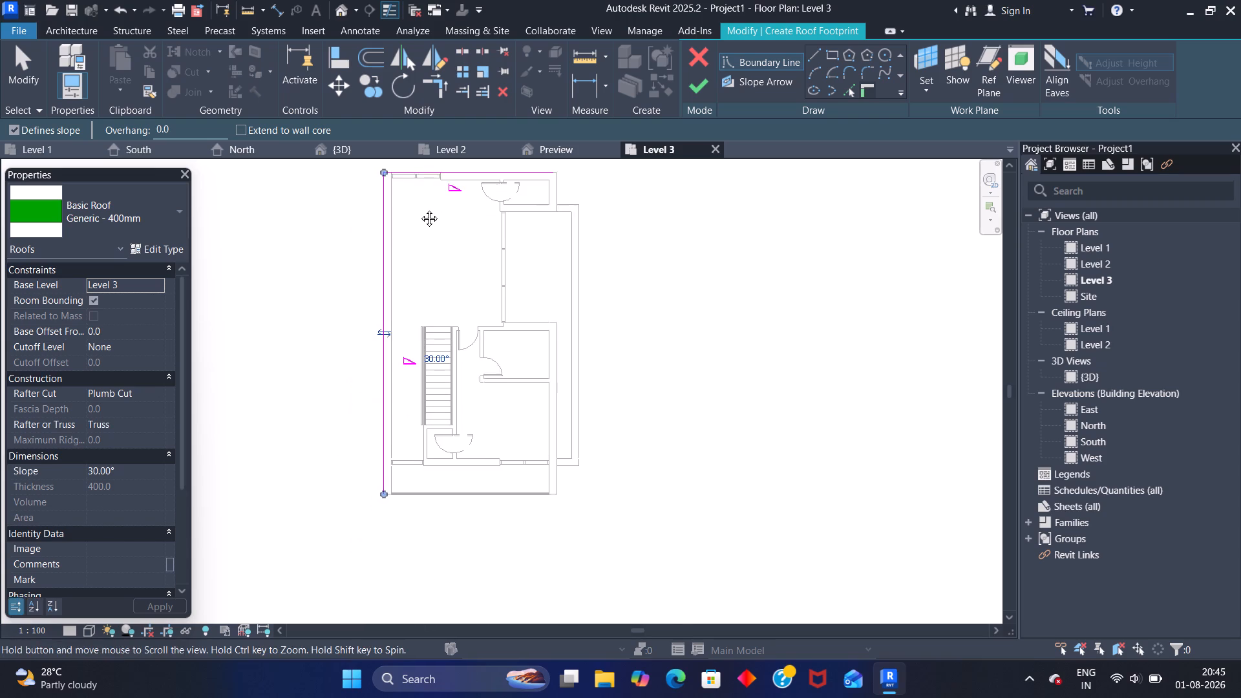
middle_click_drag(419, 209, 419, 204)
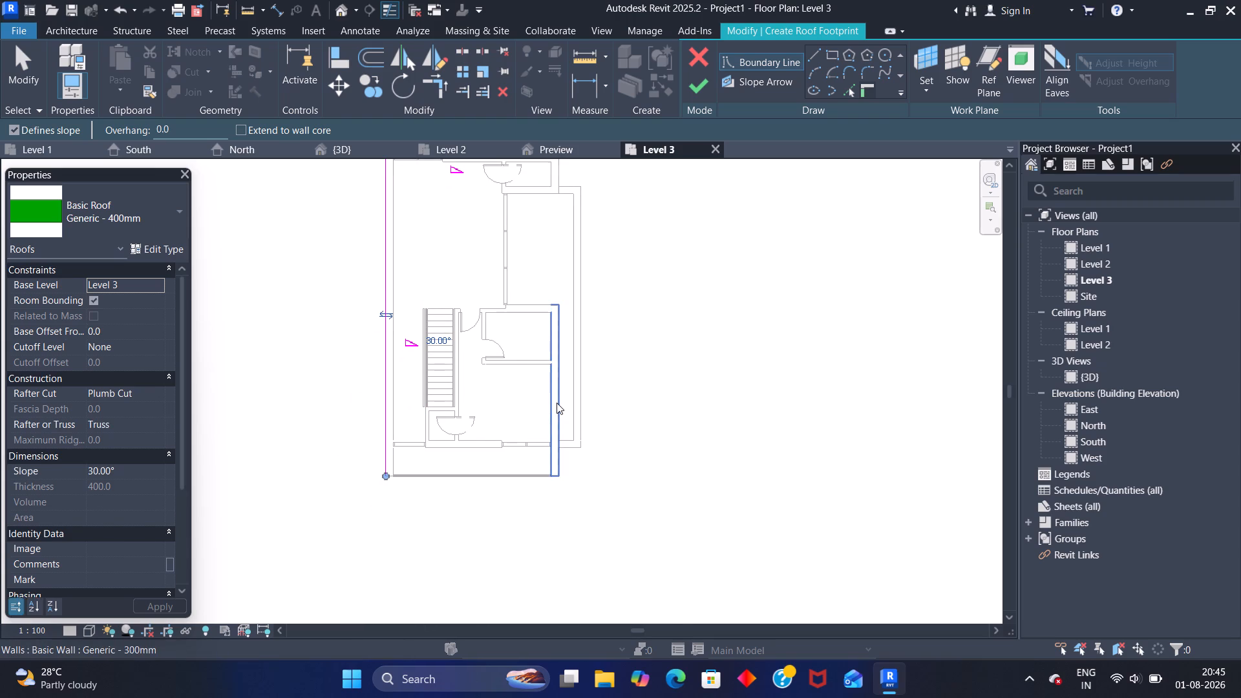
left_click(558, 401)
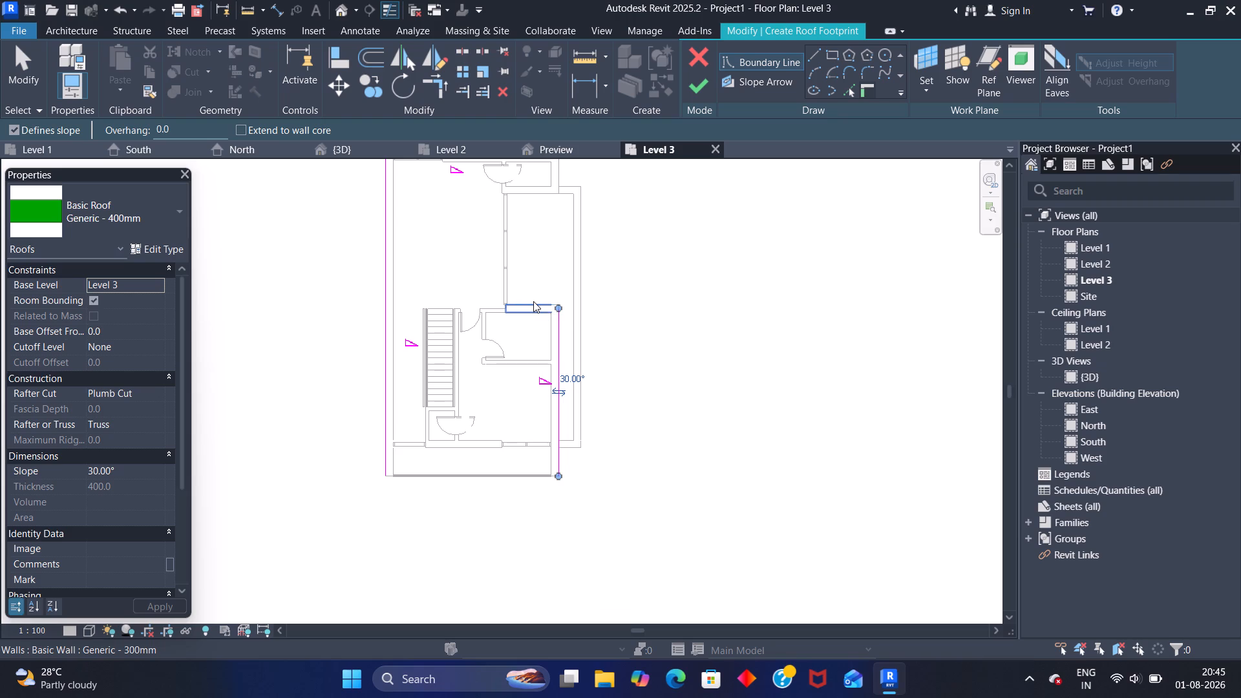
left_click(533, 301)
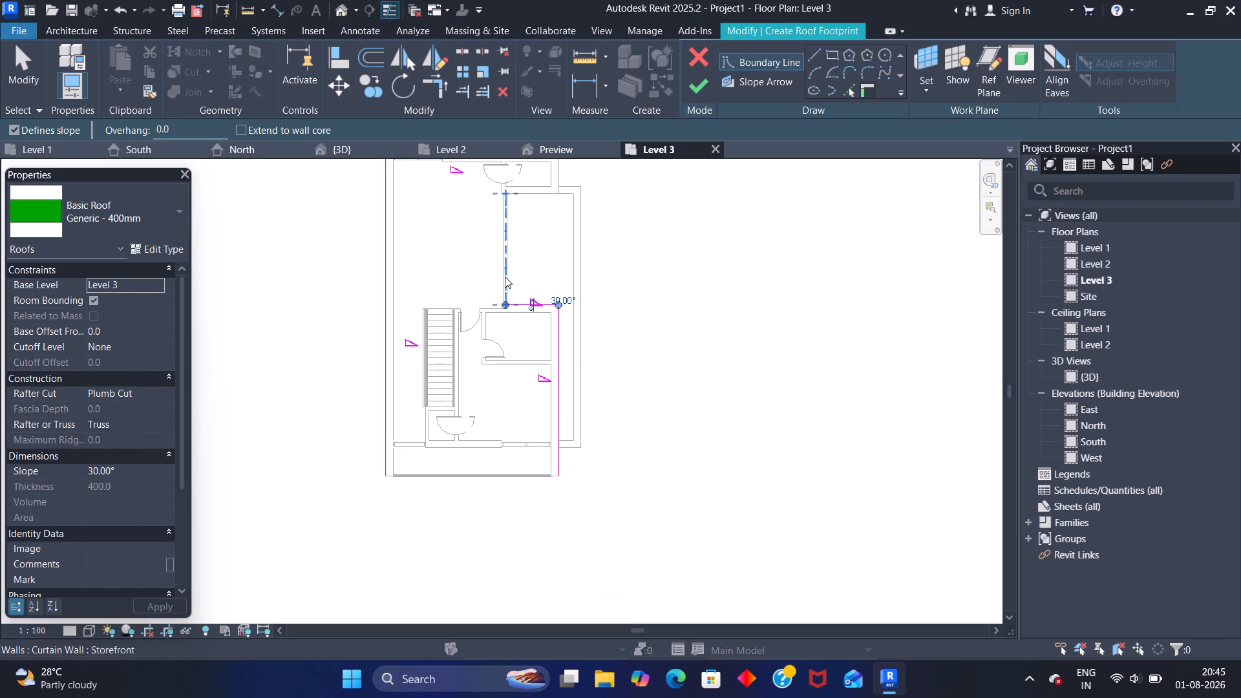
left_click(505, 275)
middle_click_drag(530, 209, 530, 272)
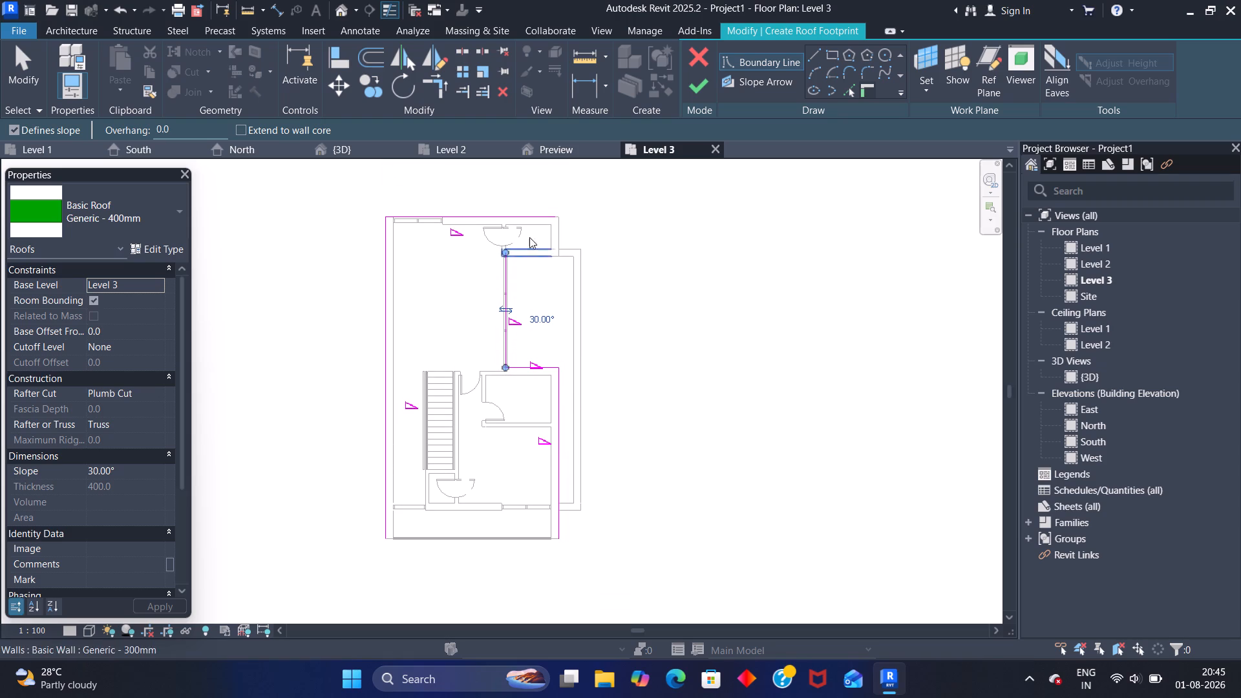
left_click(556, 230)
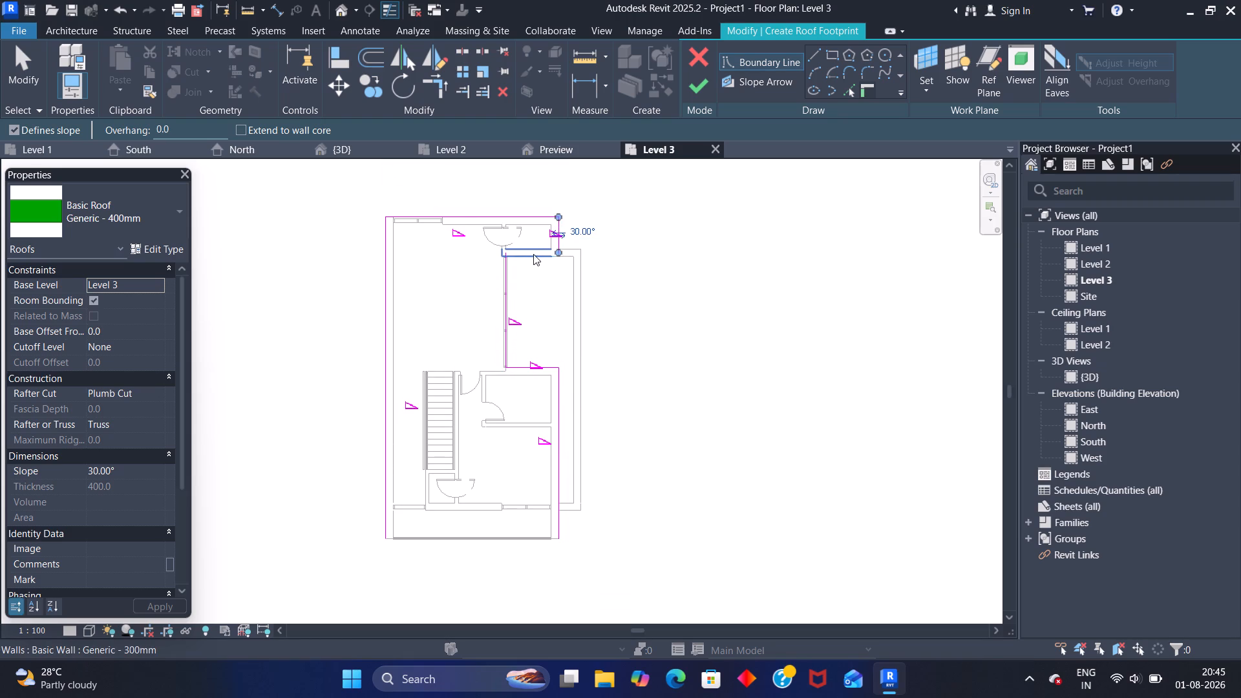
left_click(533, 257)
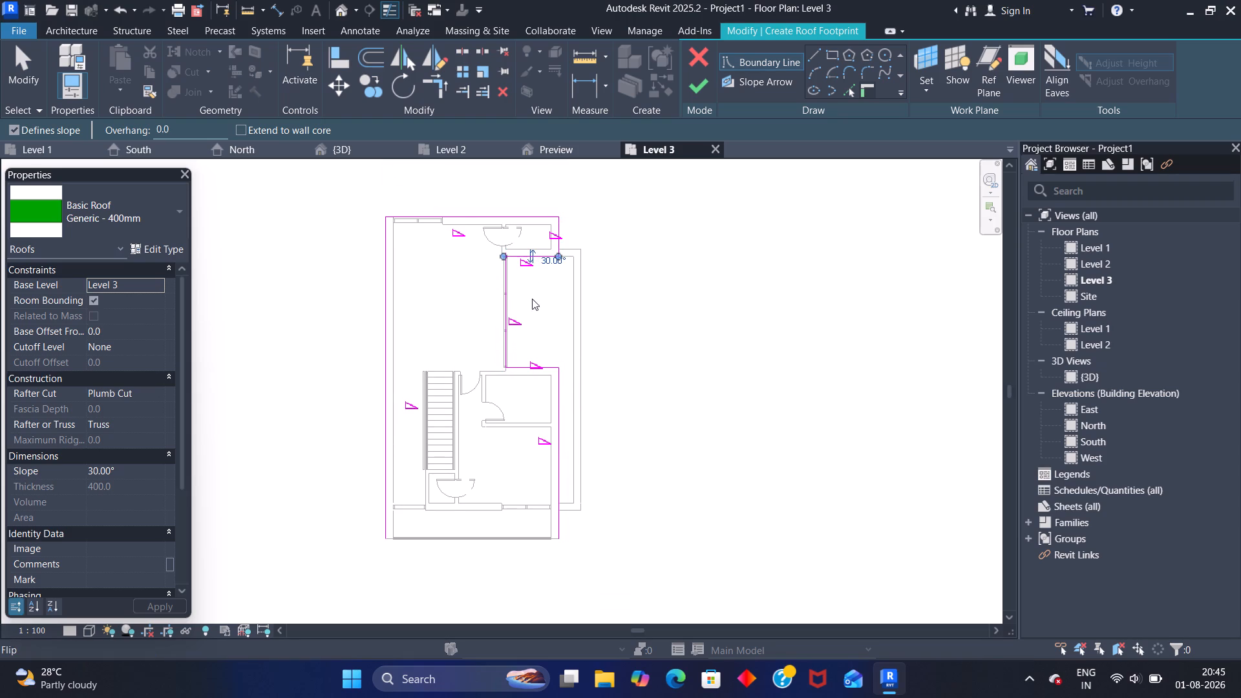
Draw a 7000 mm straight roof boundary line along the balcony's south edge, joining the west and east boundary lines.
left_click(812, 57)
middle_click_drag(710, 339, 723, 244)
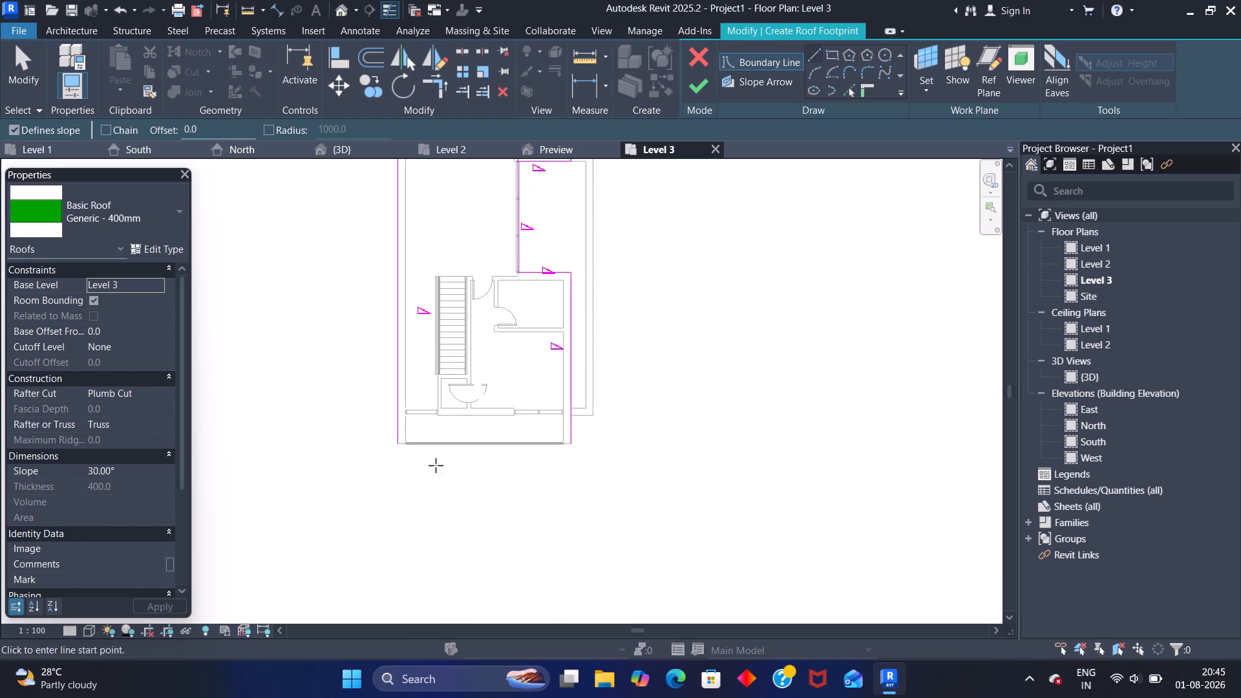
scroll(425, 453, "up", 8)
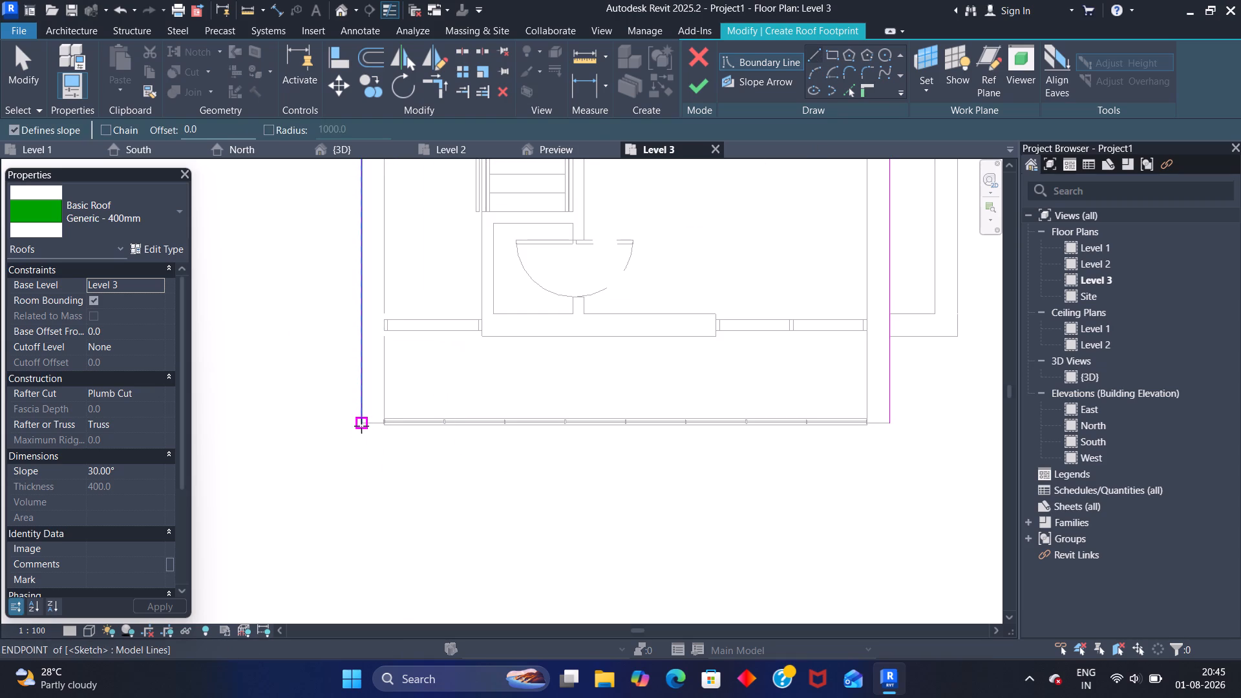
left_click(363, 423)
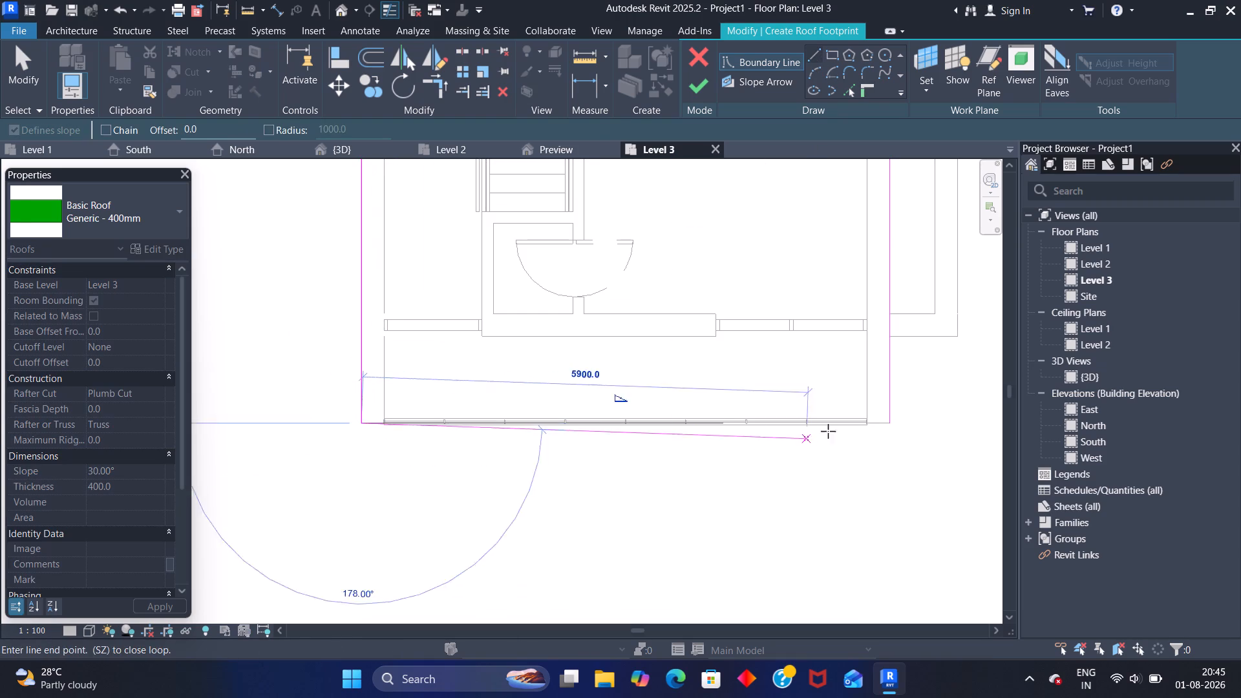
left_click(884, 423)
middle_click_drag(645, 221, 667, 380)
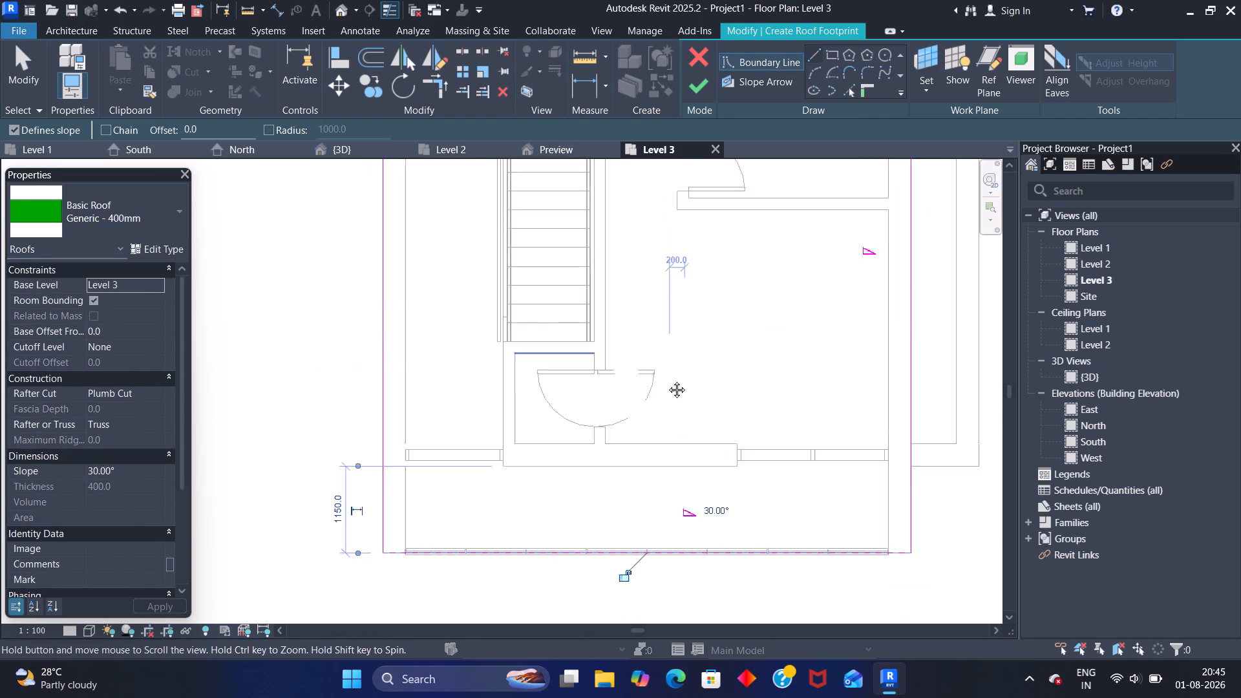
middle_click_drag(667, 380, 657, 531)
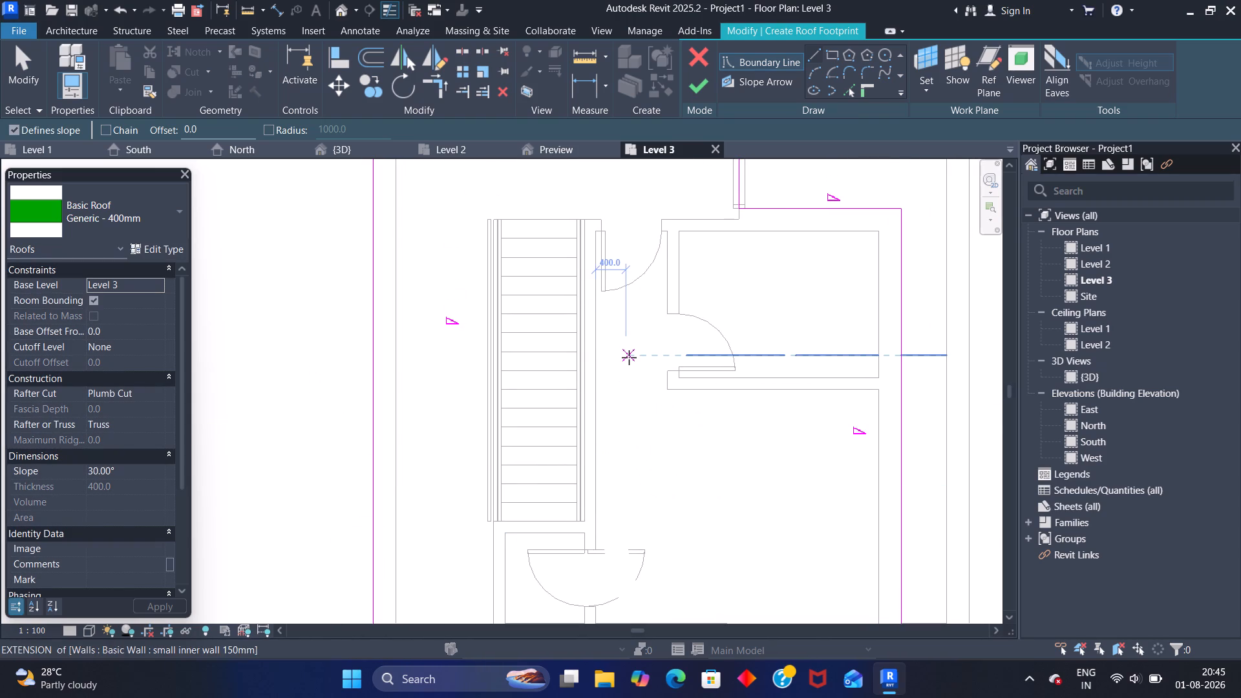
key("Escape")
key("Escape")
Shorten the curtain wall boundary line and the recess's north boundary line so their ends meet at one corner.
middle_click_drag(628, 356, 547, 475)
middle_click_drag(622, 268, 613, 308)
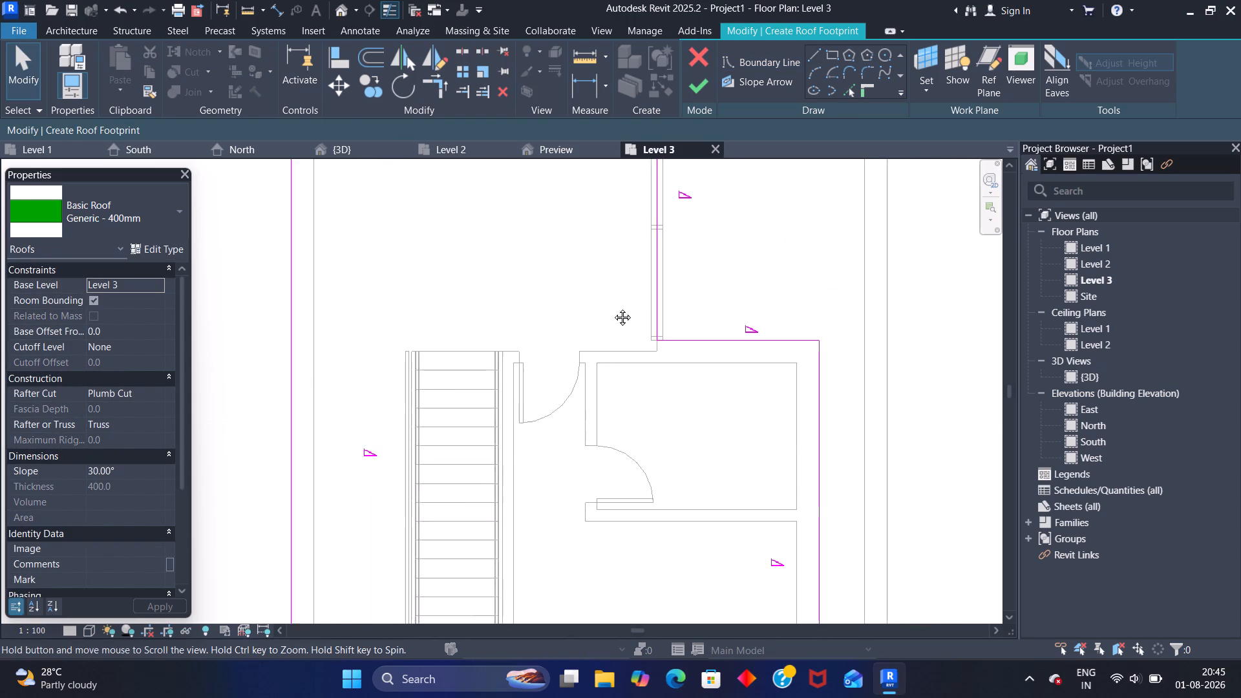
middle_click_drag(613, 308, 546, 510)
scroll(584, 252, "up", 4)
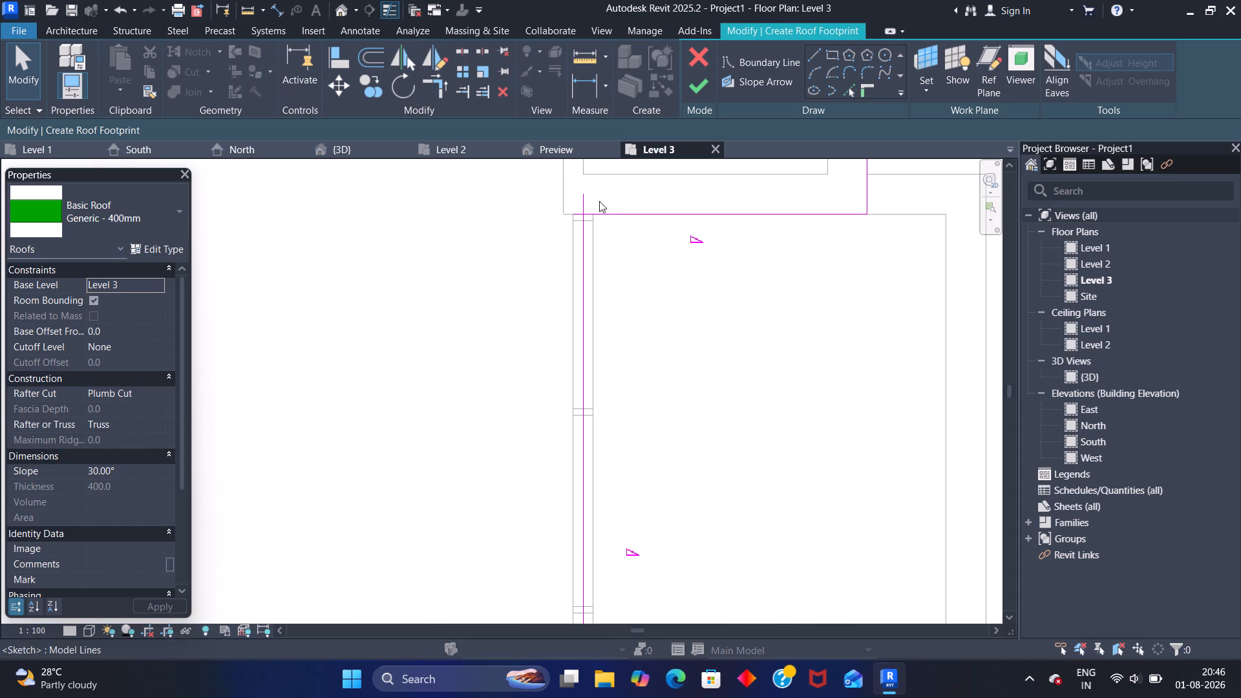
left_click(583, 200)
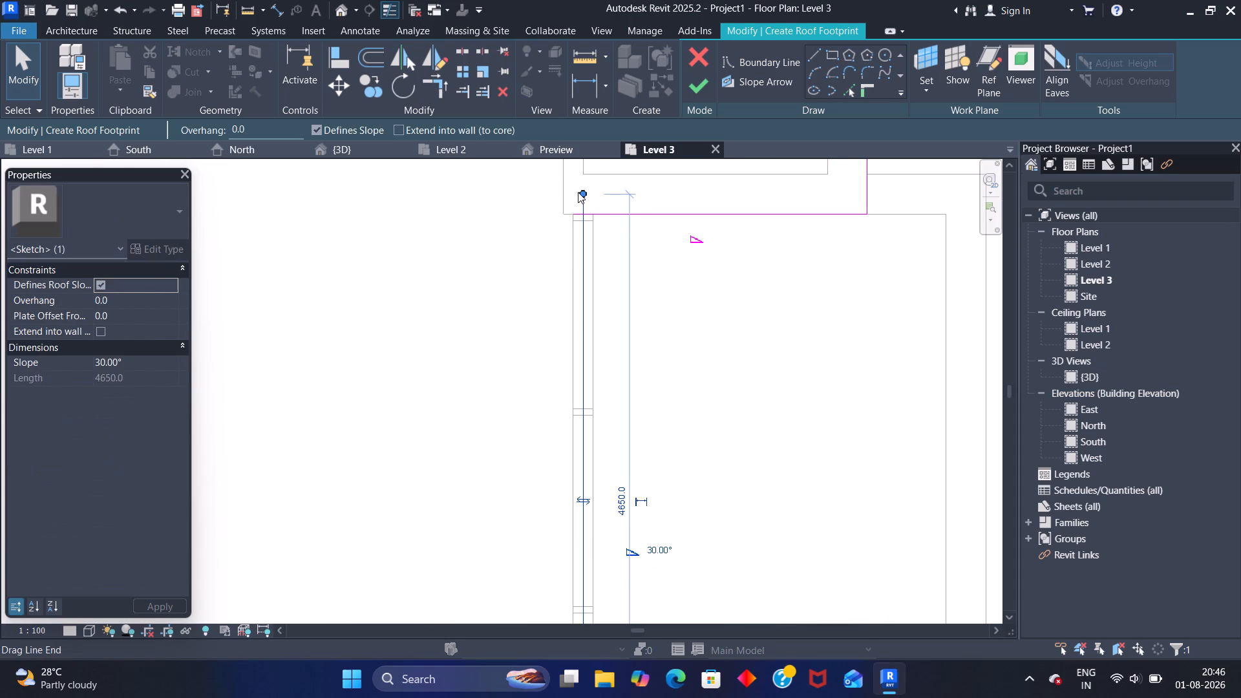
left_click_drag(580, 189, 587, 209)
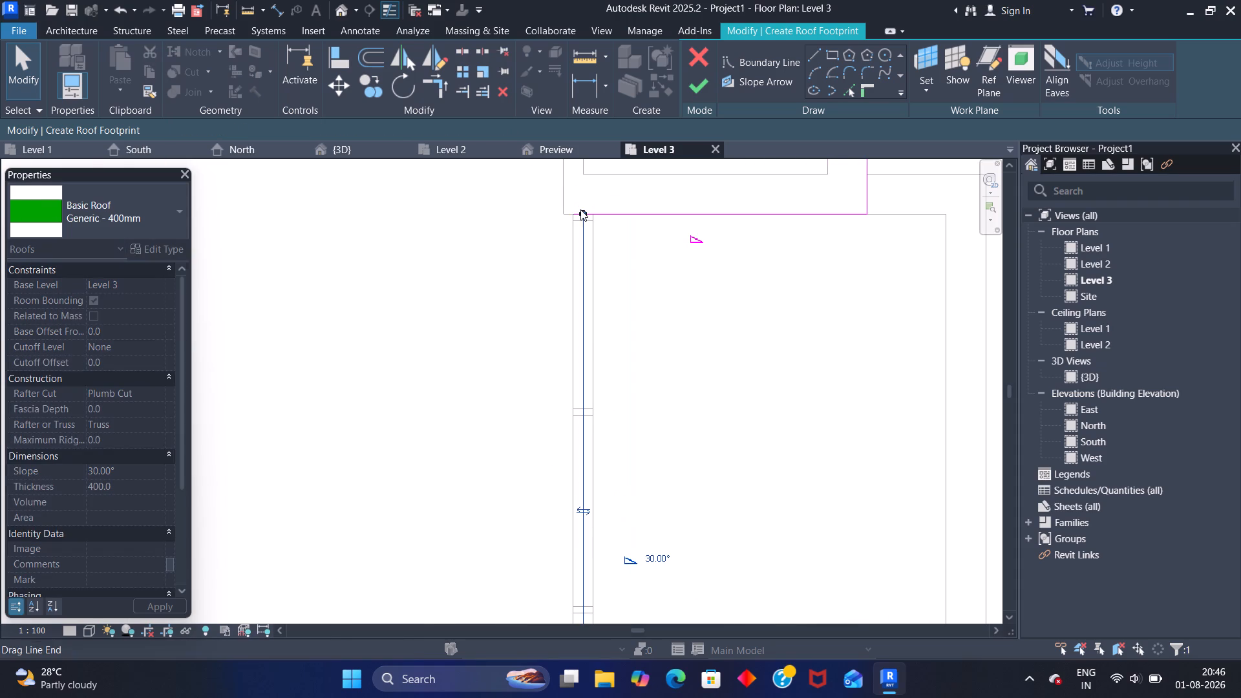
left_click(602, 210)
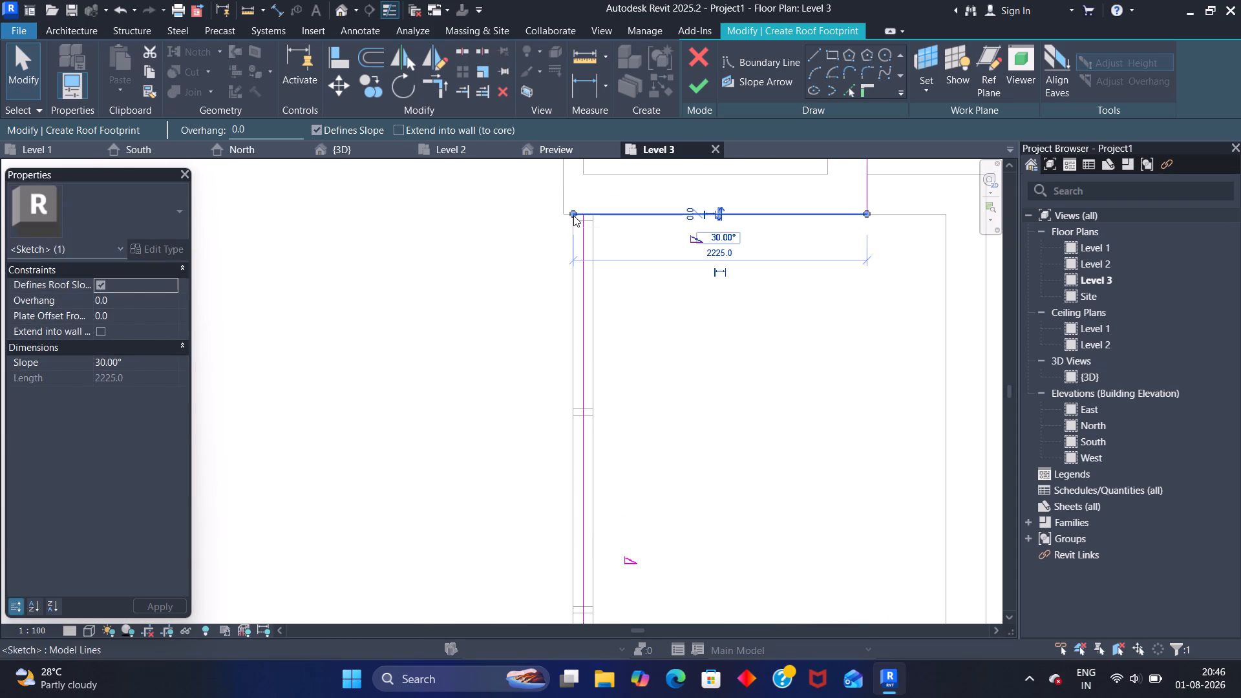
left_click_drag(573, 215, 581, 215)
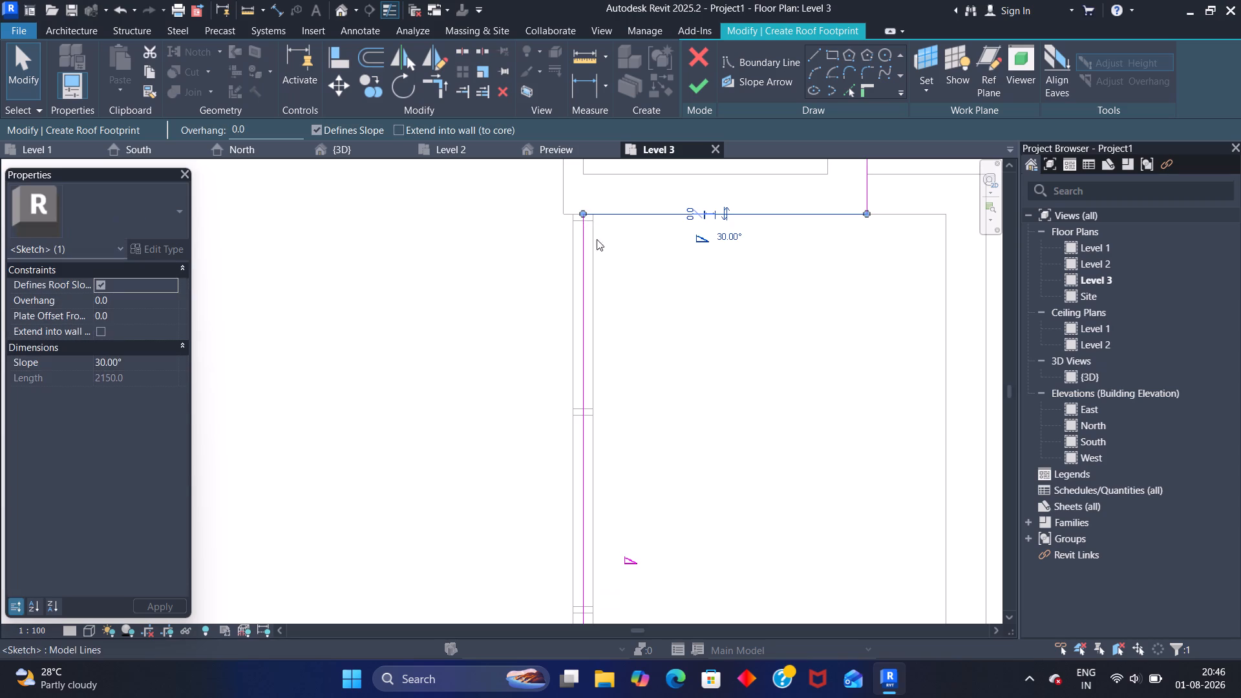
Select the roof boundary line along the west wall.
scroll(617, 262, "down", 6)
middle_click_drag(650, 321, 643, 244)
scroll(671, 304, "down", 2)
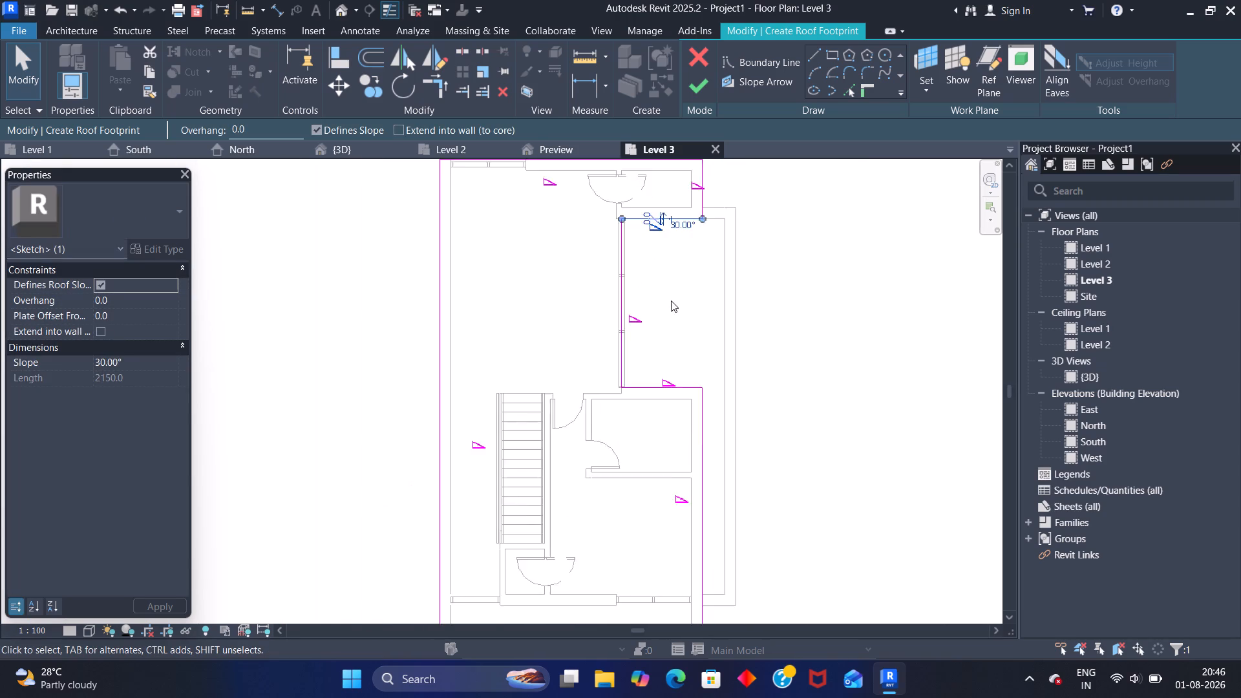
scroll(671, 301, "down", 5)
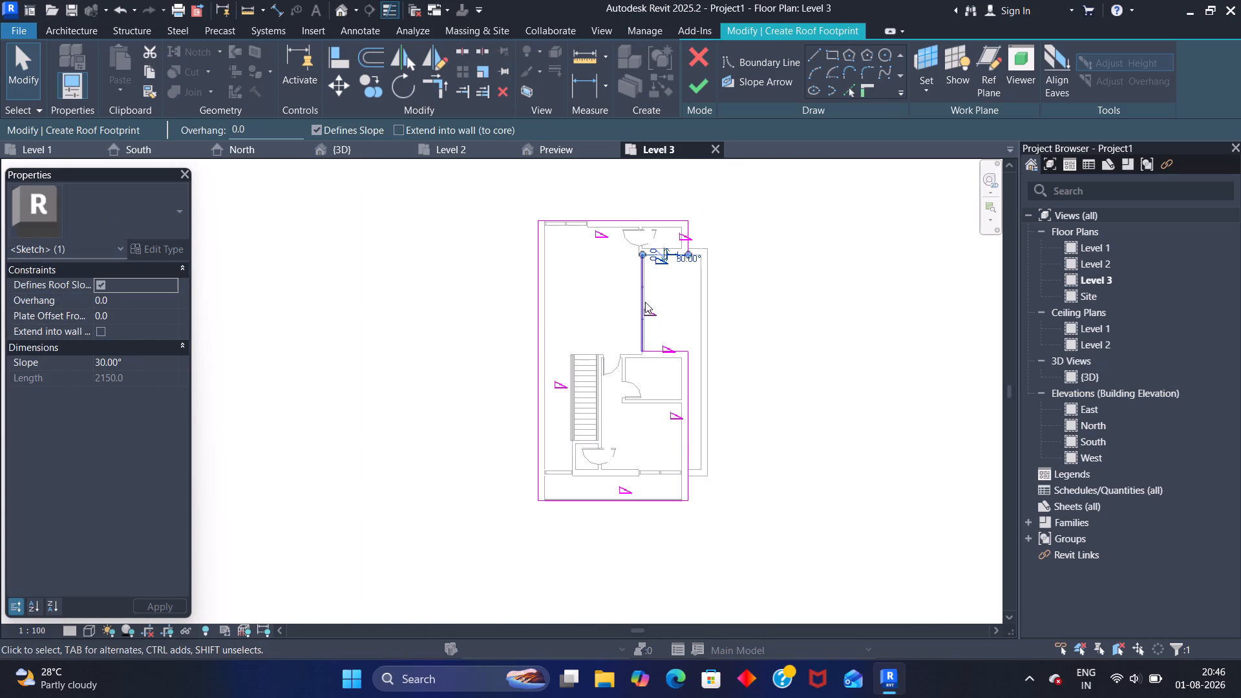
left_click(538, 374)
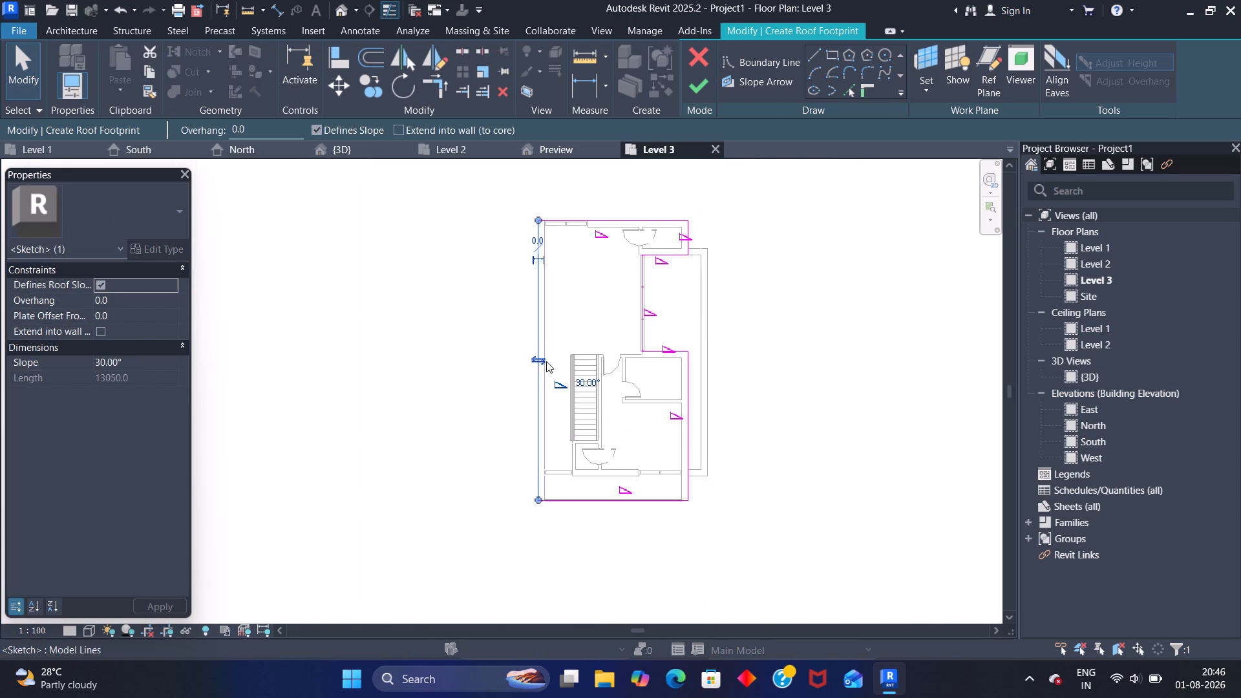
scroll(571, 316, "up", 2)
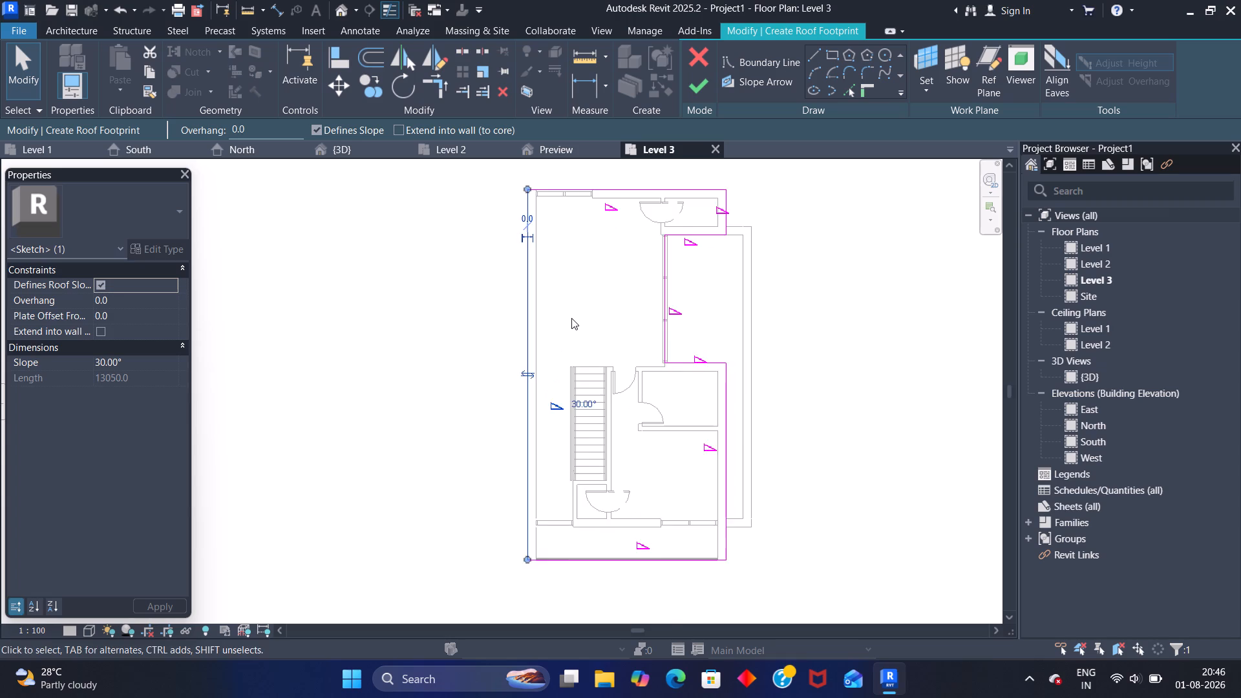
scroll(571, 318, "up", 2)
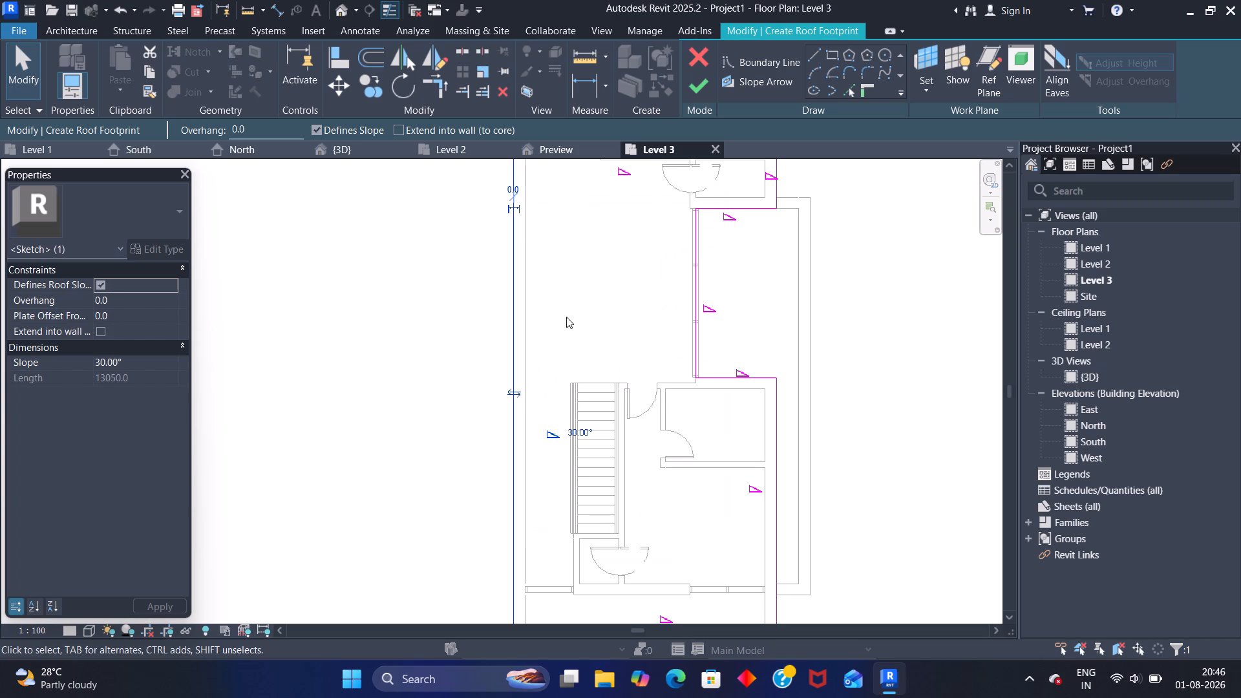
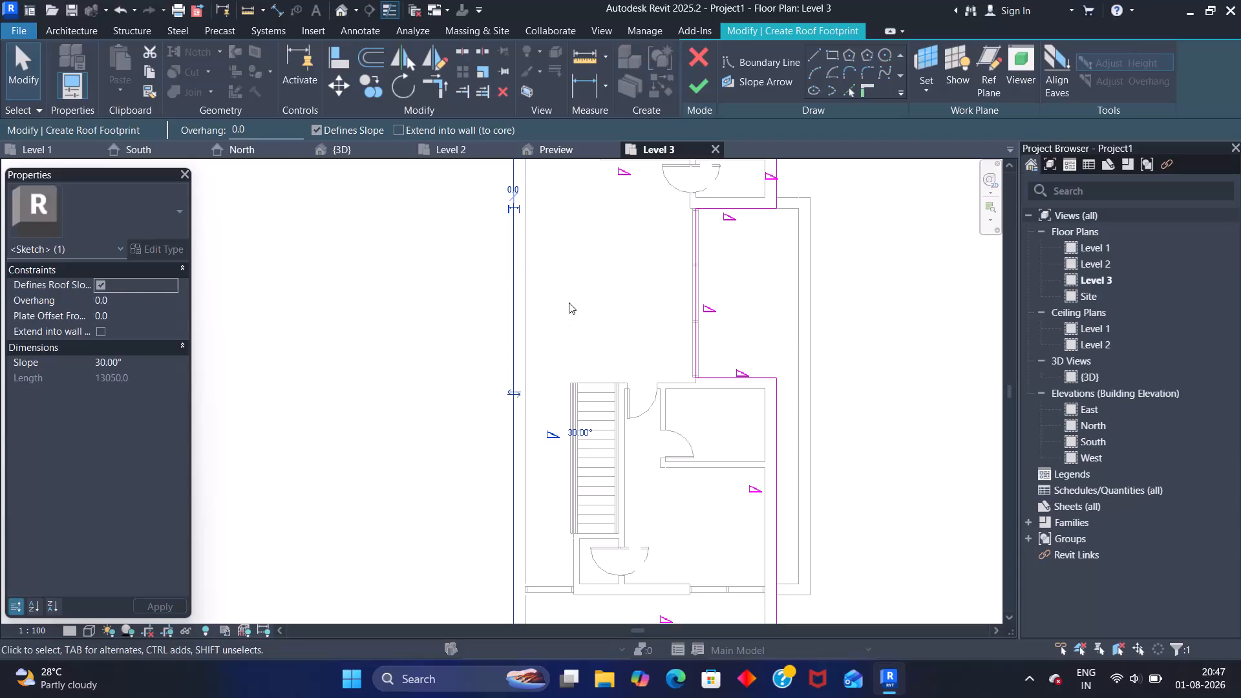
Remove the slope definition from the two gable-end lines and the three recess lines of the roof footprint.
scroll(575, 298, "down", 2)
middle_click_drag(587, 293, 507, 257)
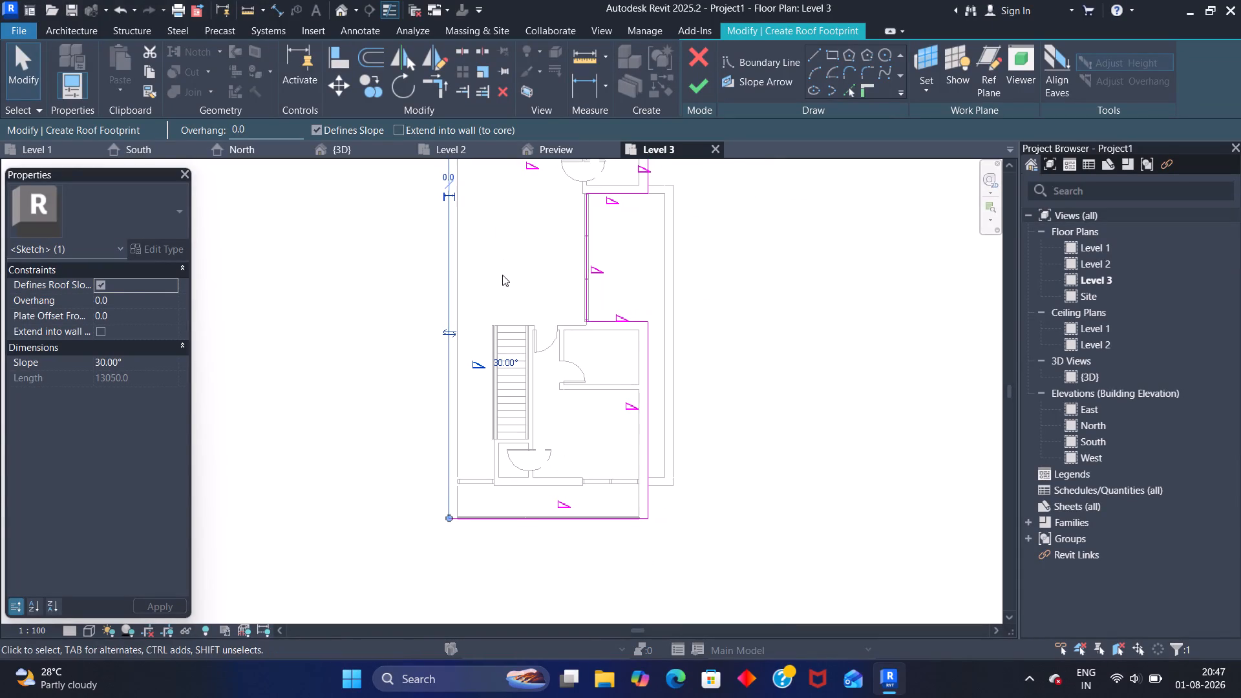
scroll(529, 352, "down", 1)
left_click(399, 432)
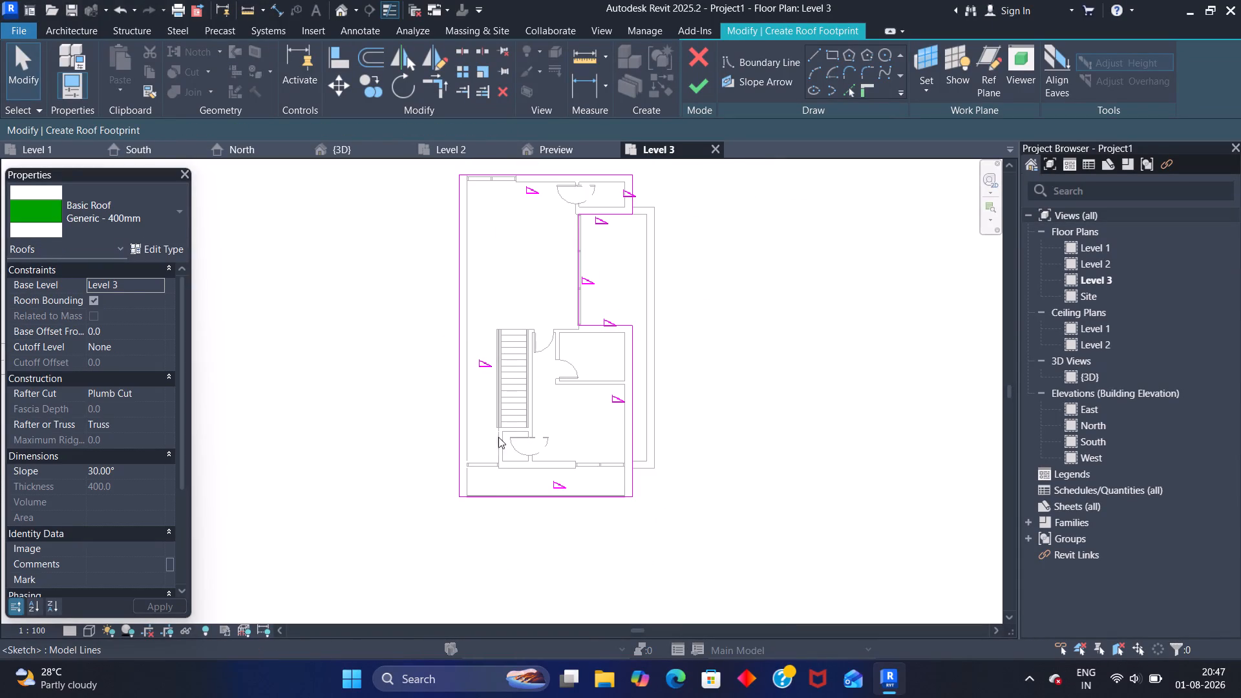
middle_click_drag(515, 271, 512, 319)
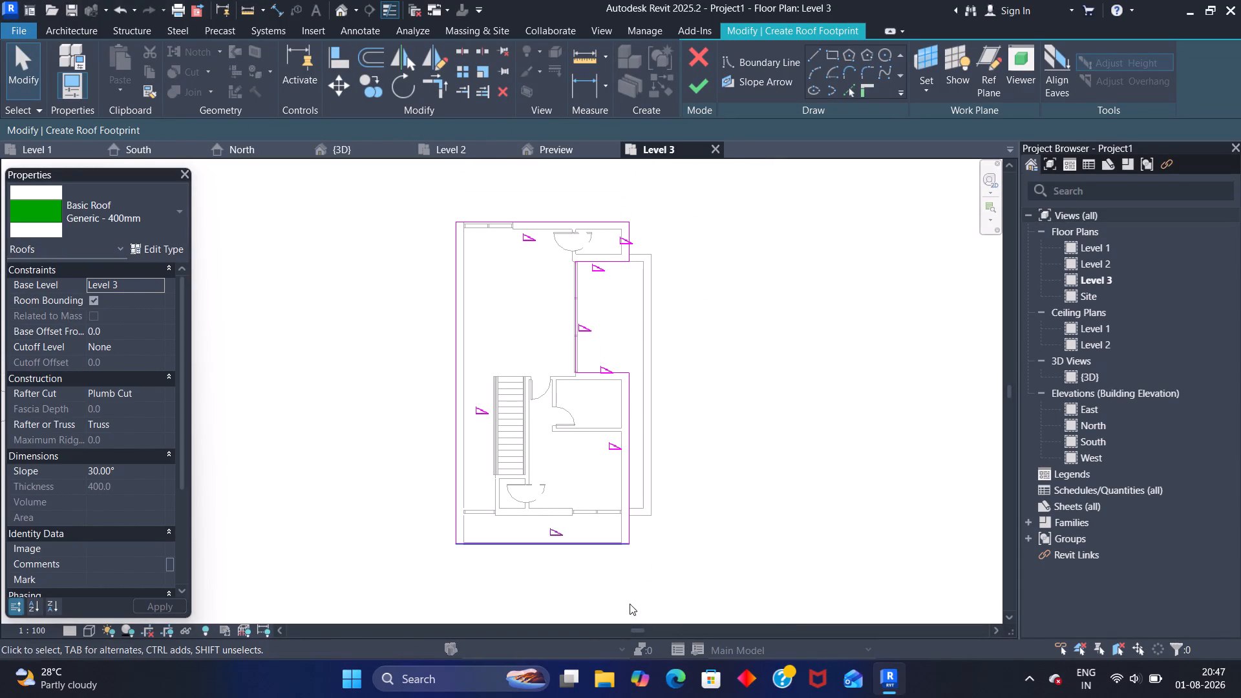
left_click_drag(606, 585, 558, 348)
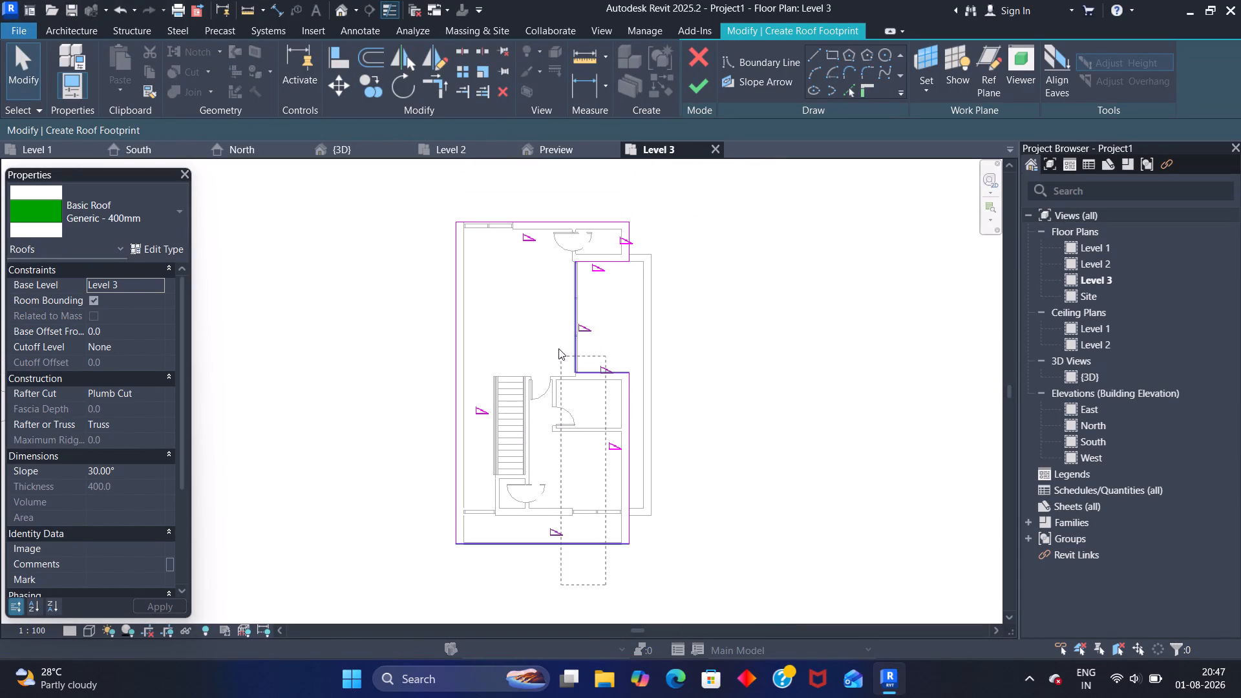
left_click_drag(558, 348, 520, 199)
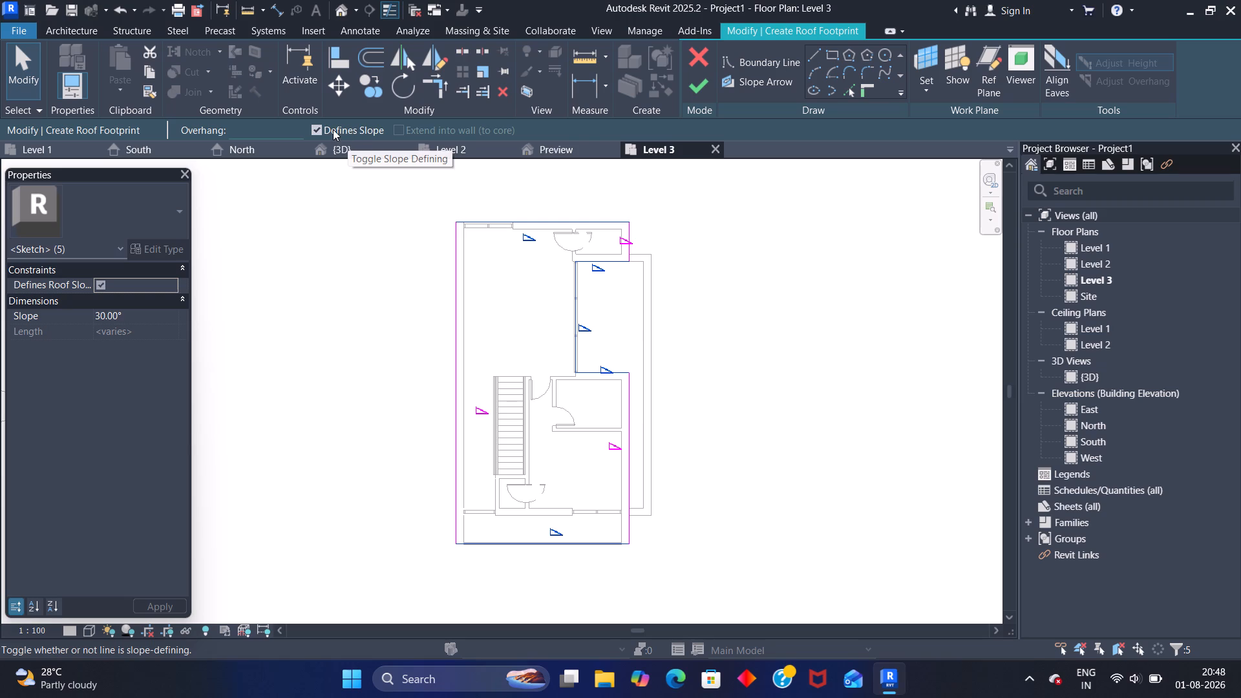
left_click(319, 131)
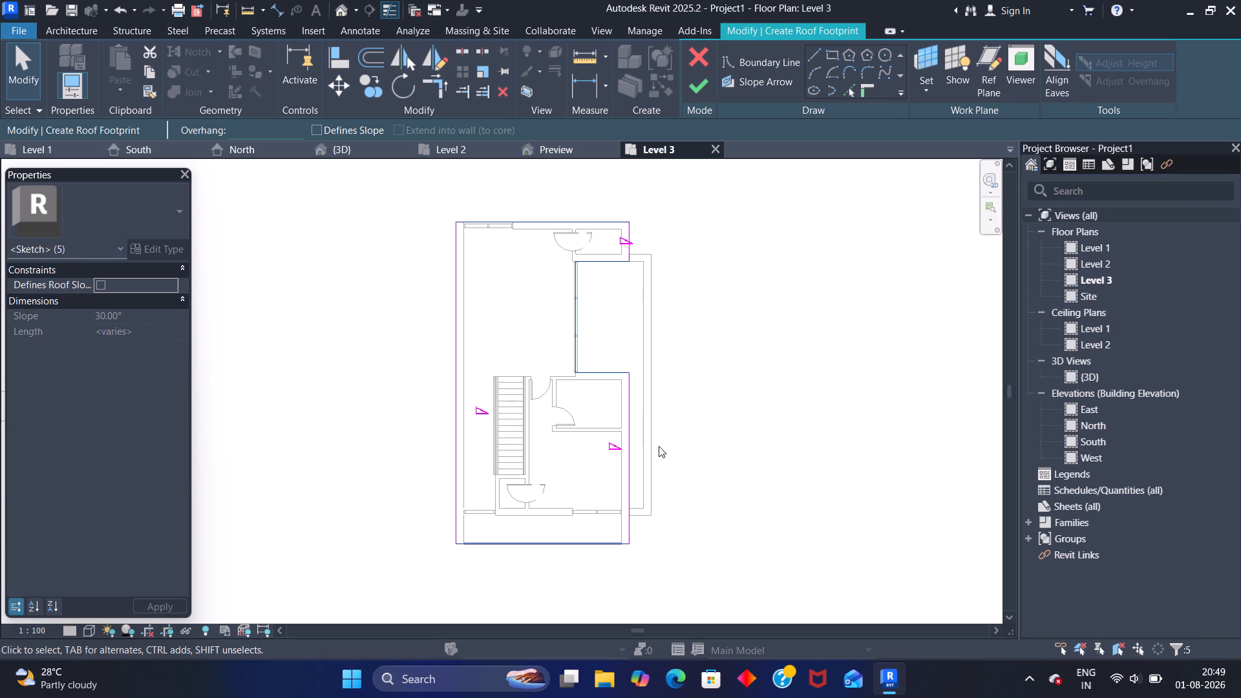
Set a 35° slope on the three remaining slope-defining lines along the long sides of the roof footprint.
left_click_drag(703, 446, 409, 427)
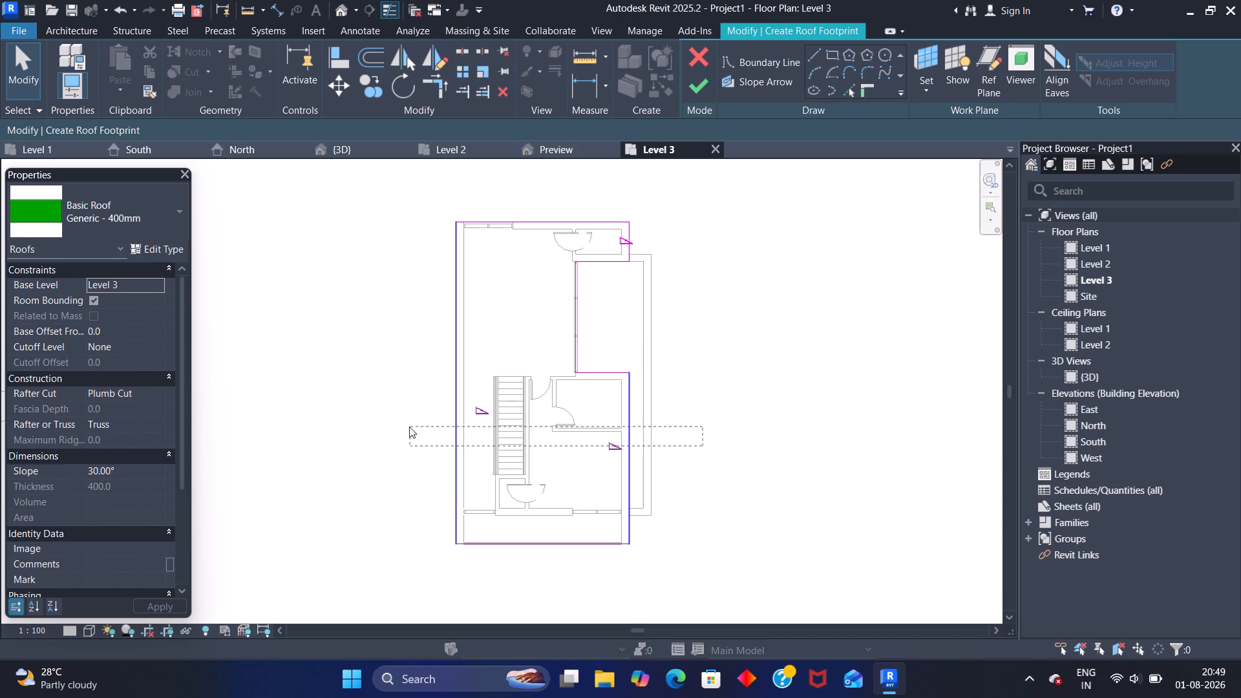
left_click_drag(409, 427, 403, 430)
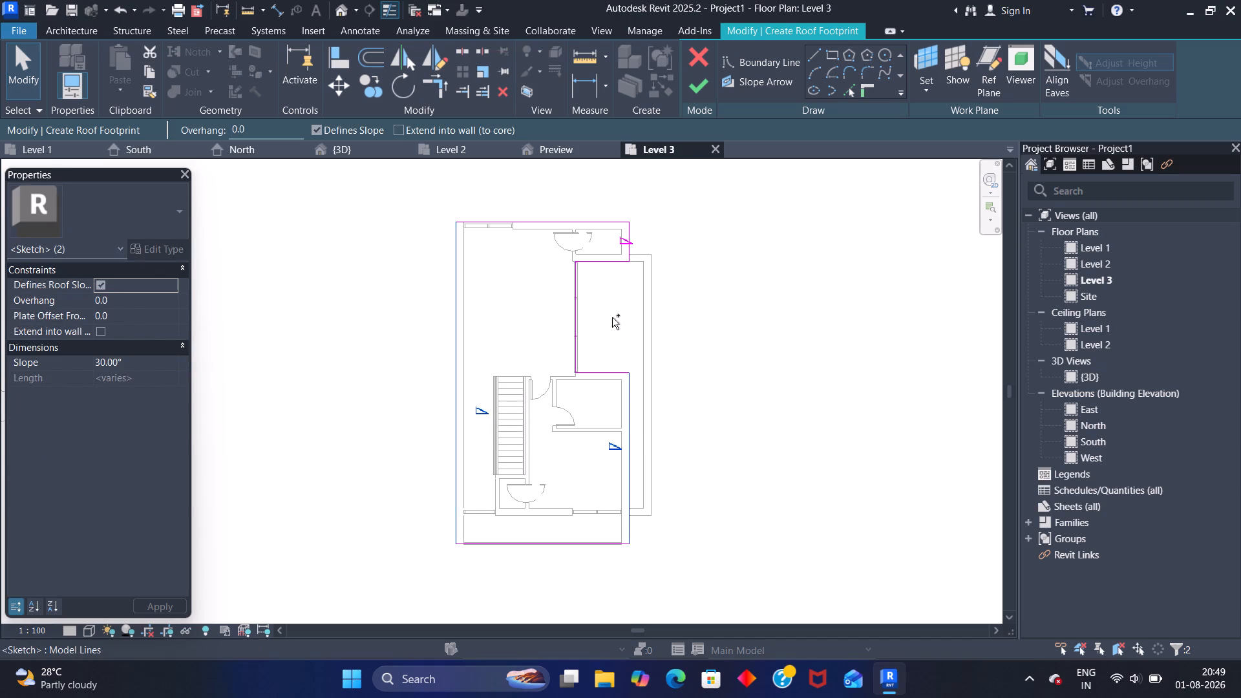
left_click(630, 244, "ctrl")
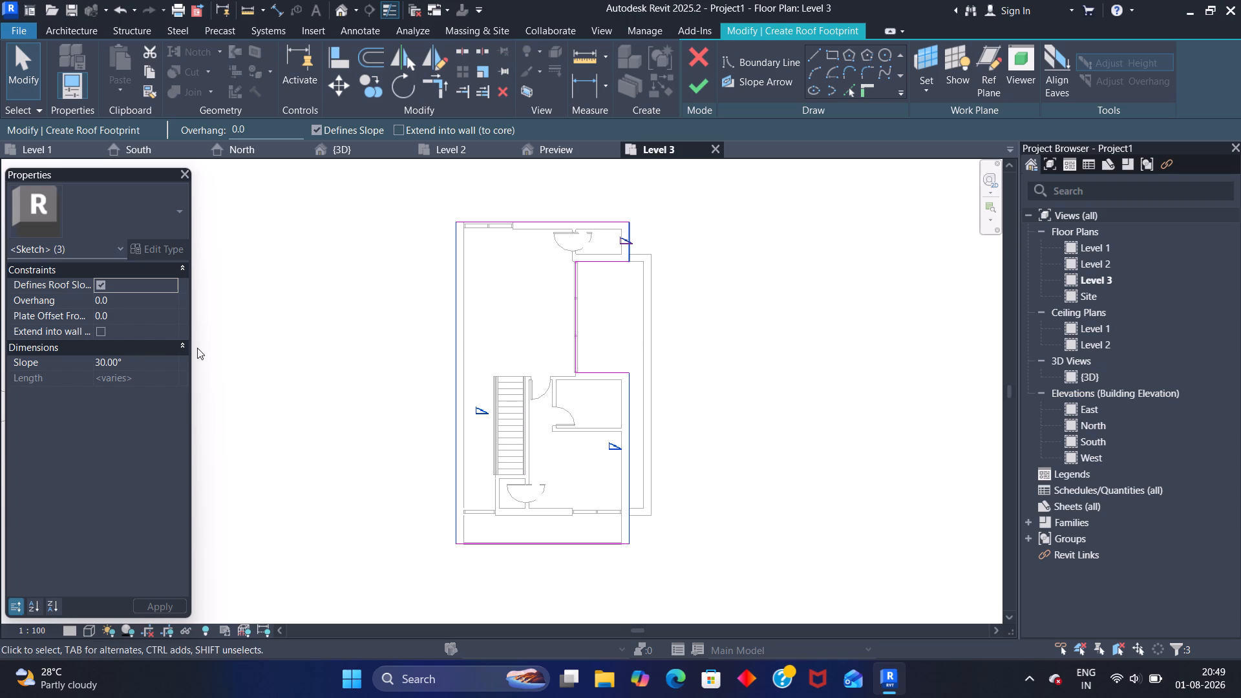
left_click(144, 361)
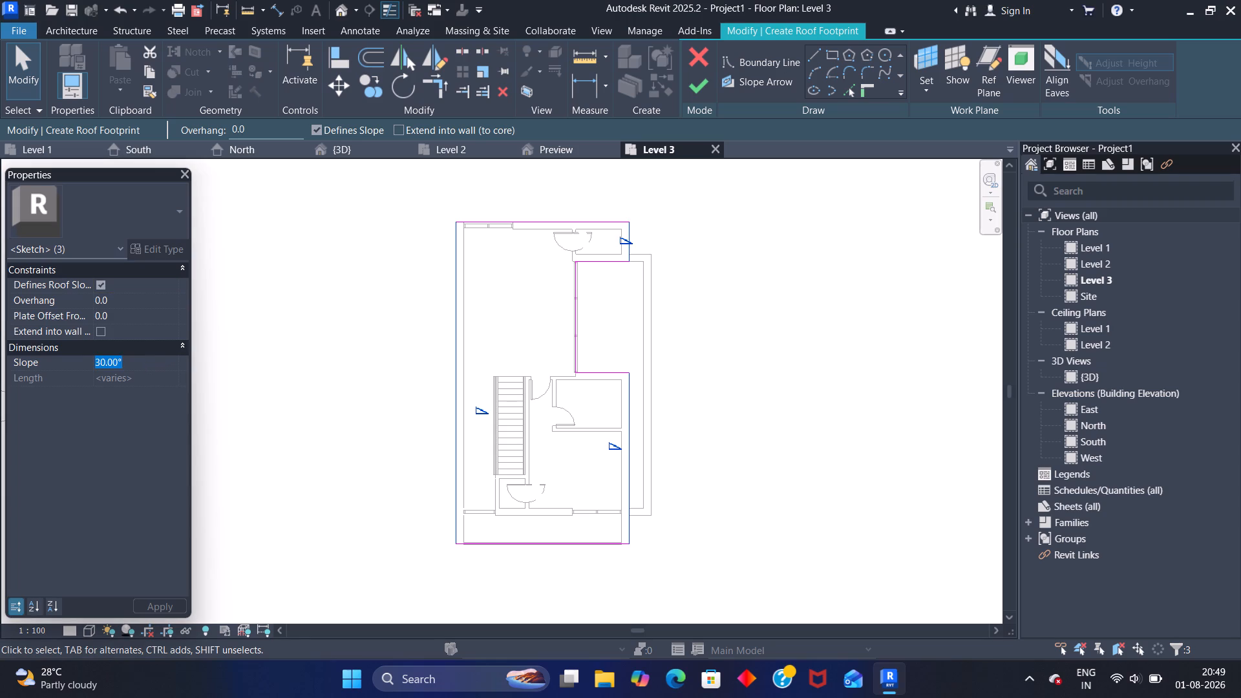
type("35")
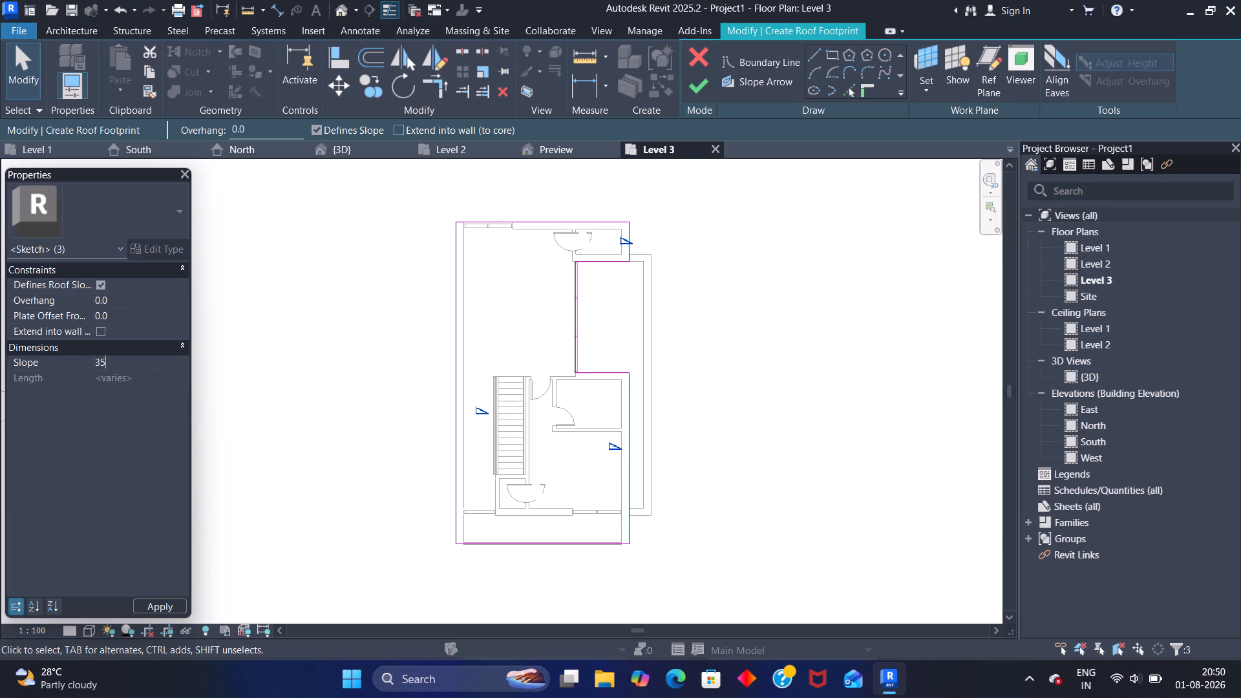
left_click(147, 606)
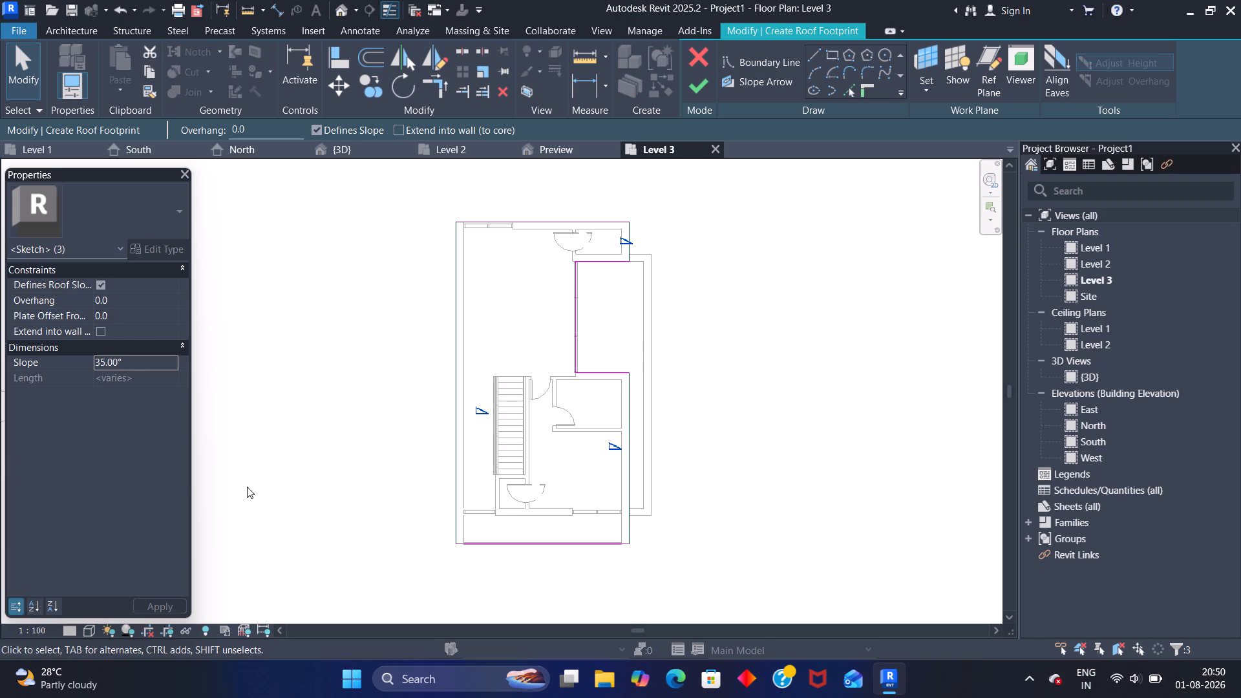
Switch to the 3D view and finish the roof footprint sketch.
left_click(378, 148)
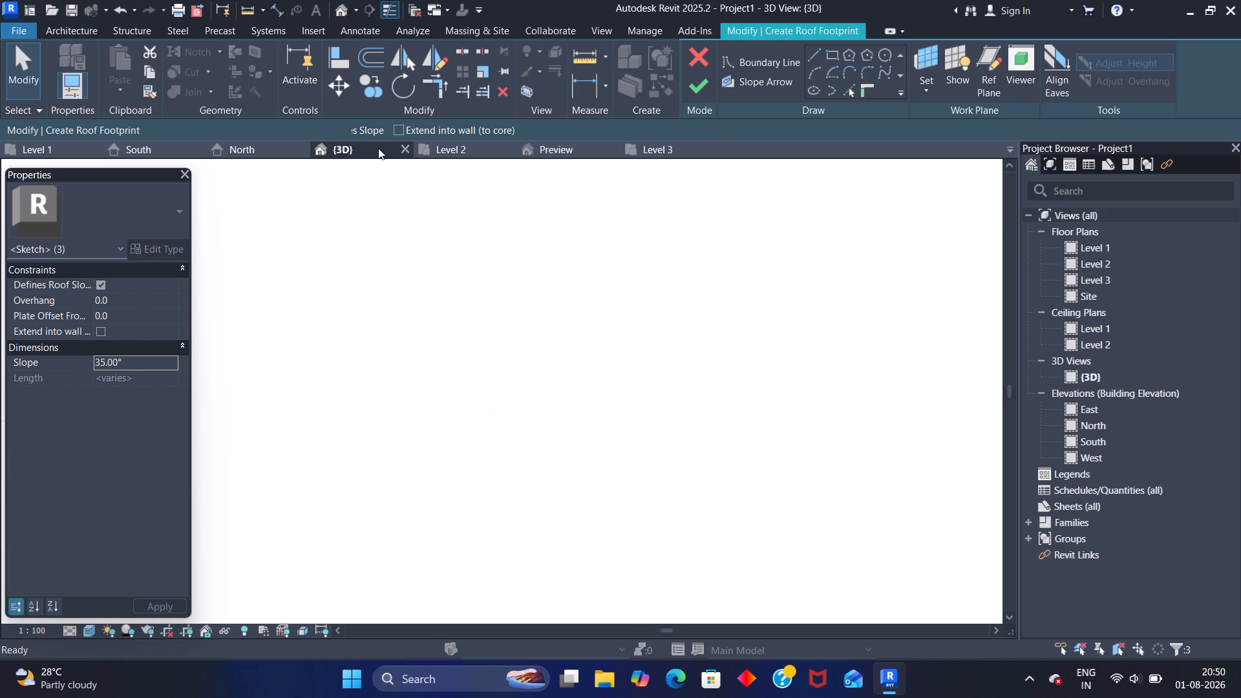
scroll(560, 382, "down", 2)
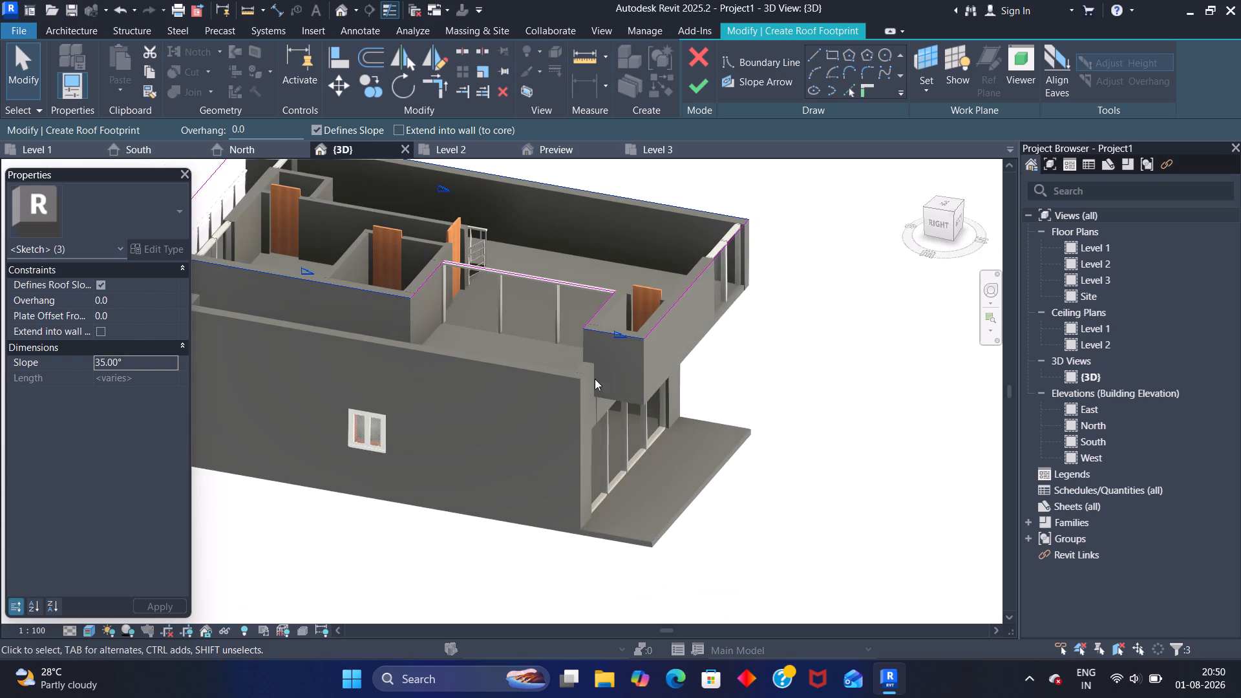
scroll(603, 381, "down", 1)
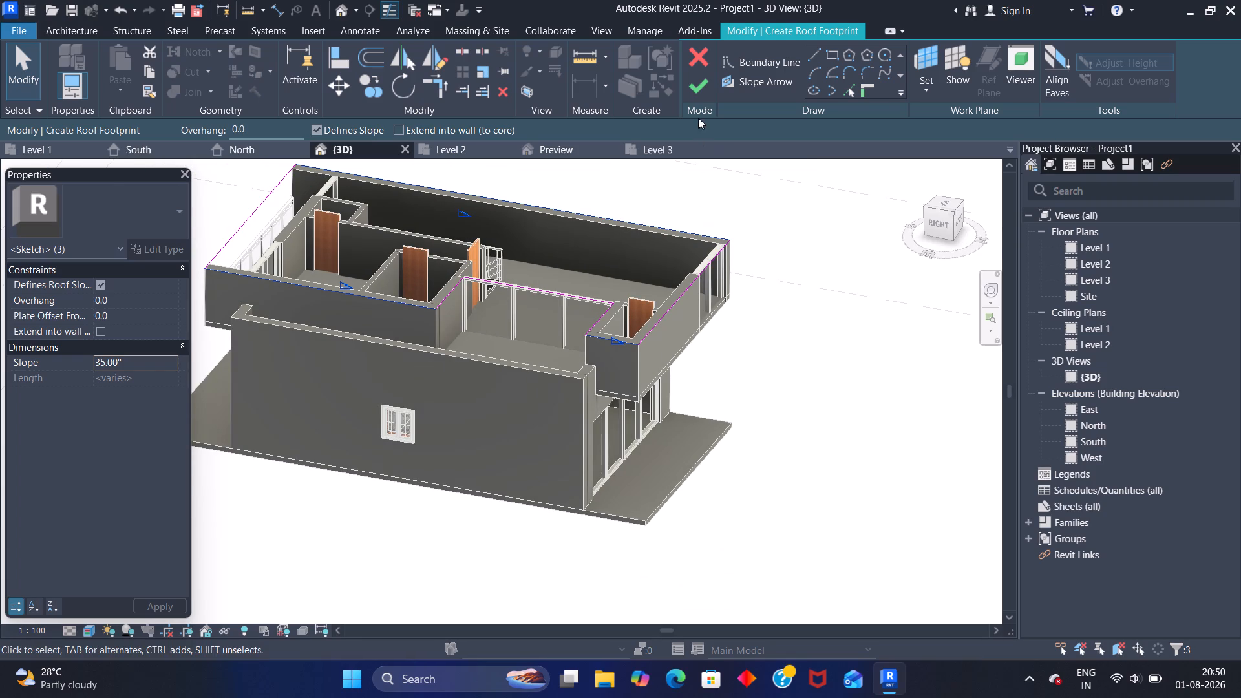
left_click(696, 89)
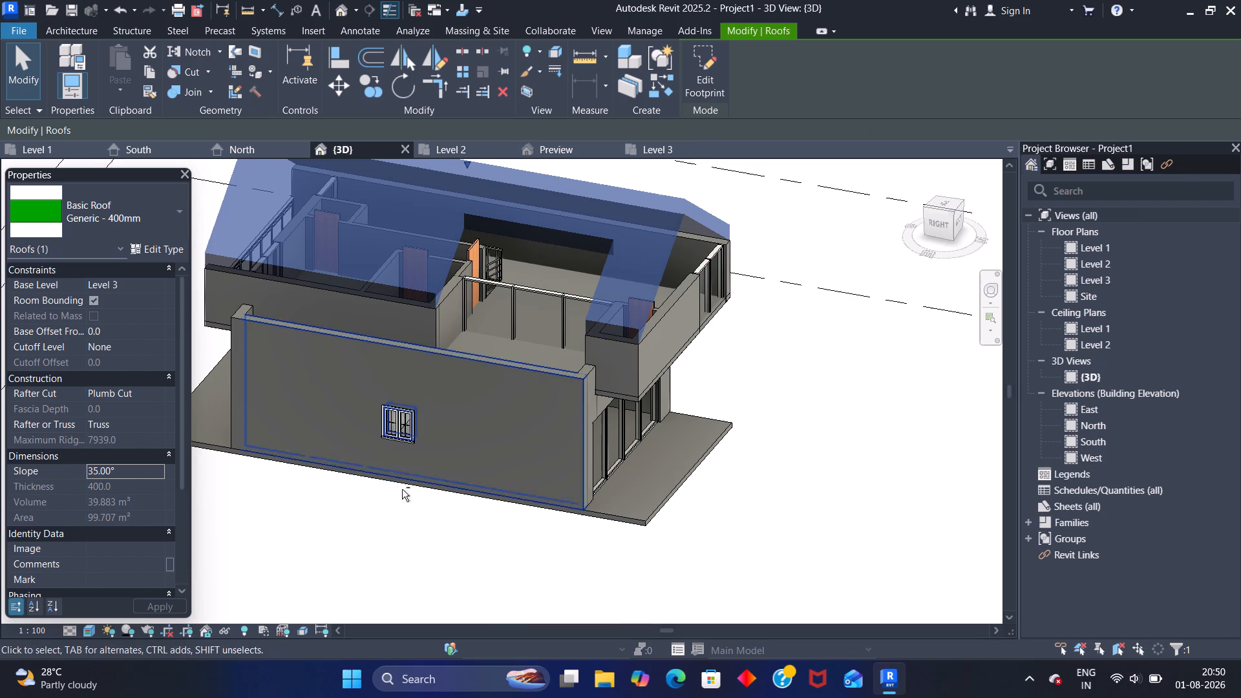
Edit the roof footprint in the Level 3 plan, giving the two slope-defining lines on the recessed side a 1200 plate offset from base.
middle_click_drag(396, 509, 628, 513, "shift")
middle_click_drag(727, 386, 696, 476)
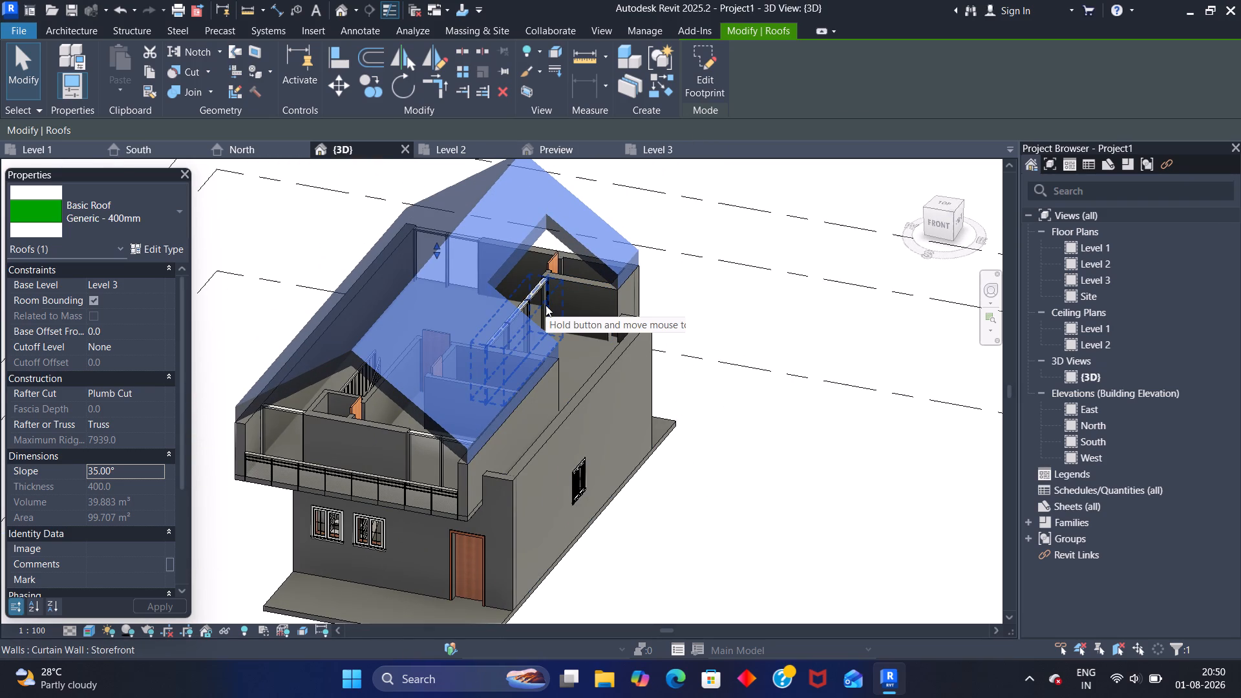
left_click(653, 150)
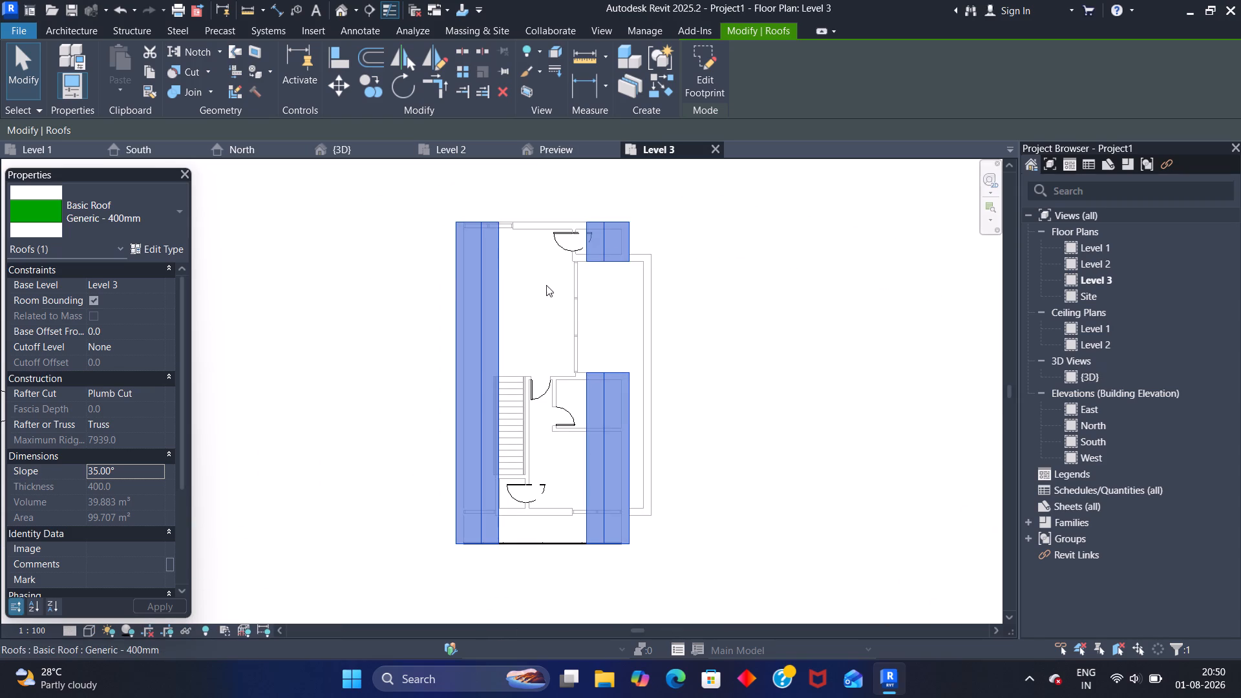
left_click(690, 83)
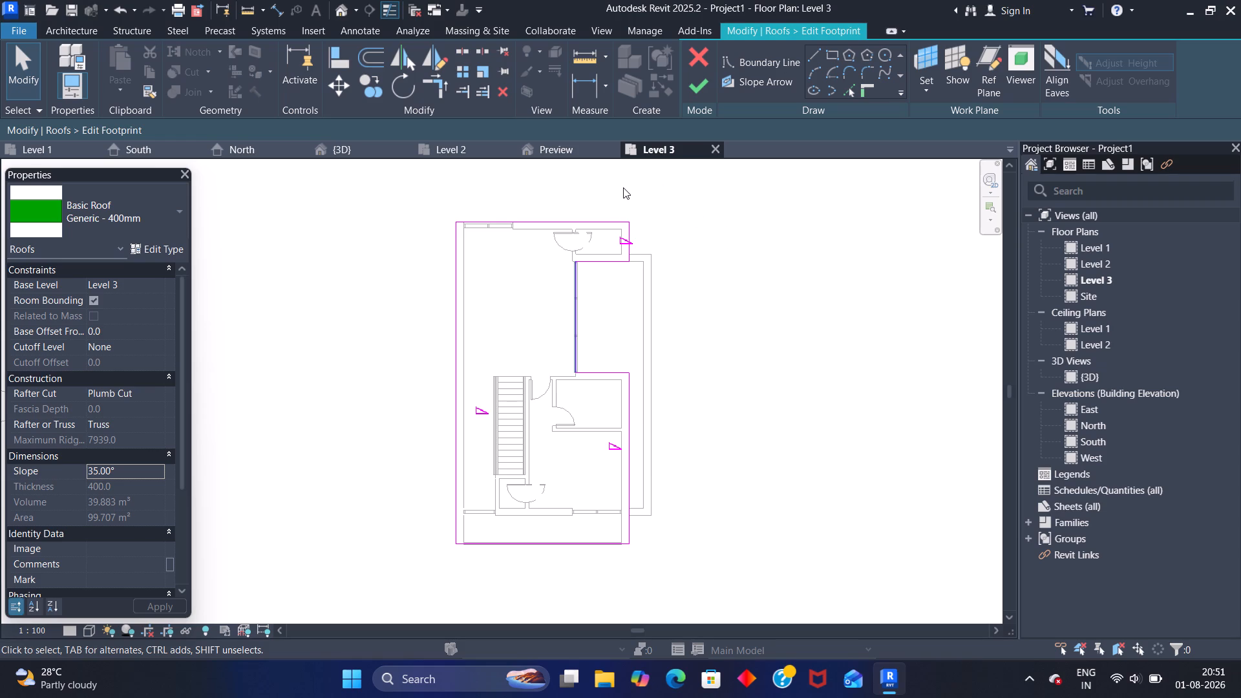
left_click_drag(623, 187, 637, 515)
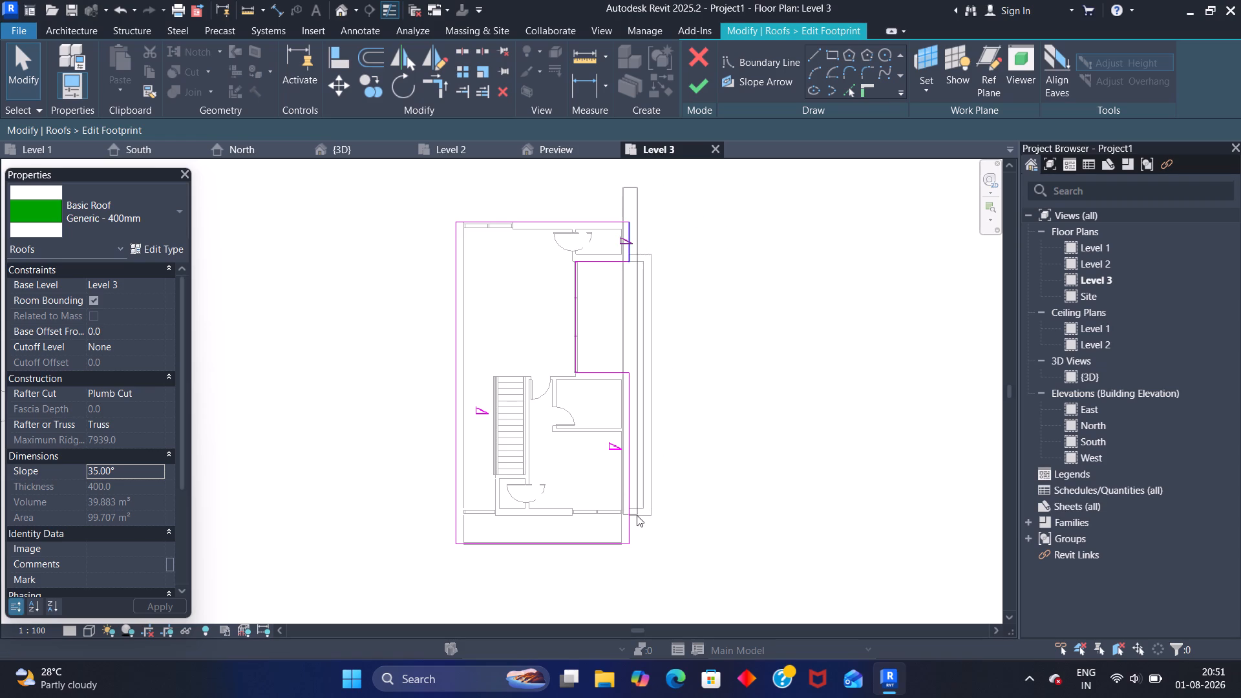
left_click_drag(637, 515, 679, 185)
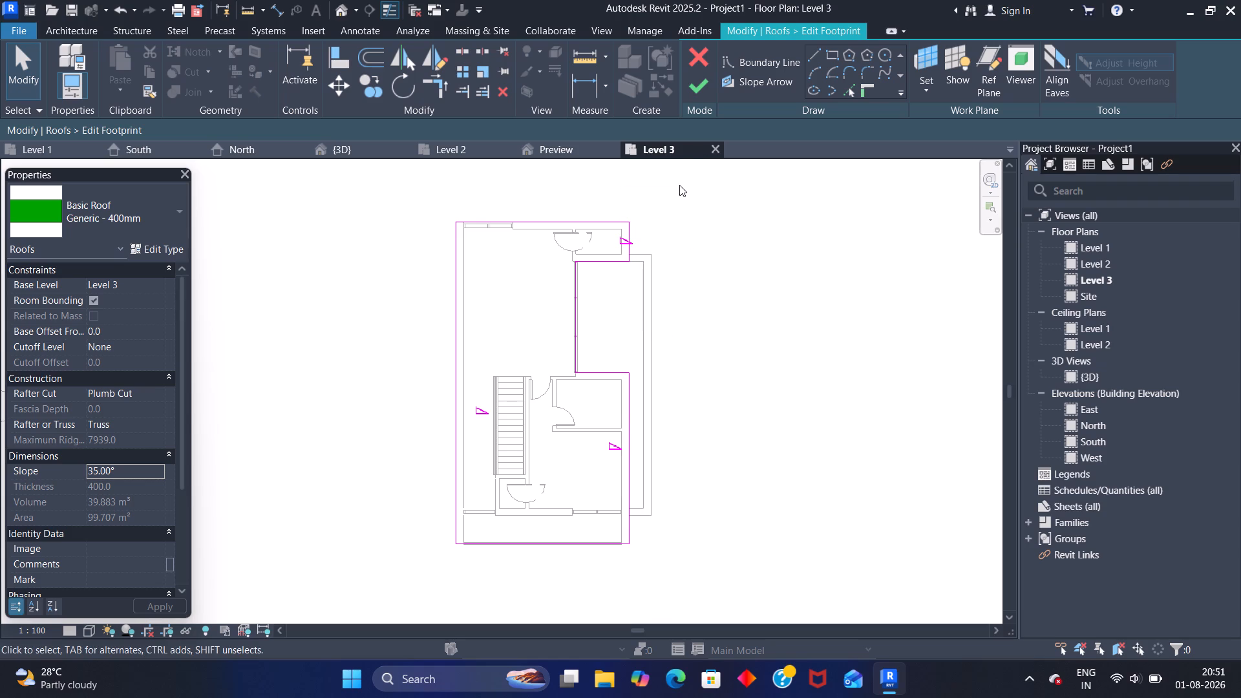
left_click_drag(610, 193, 623, 452)
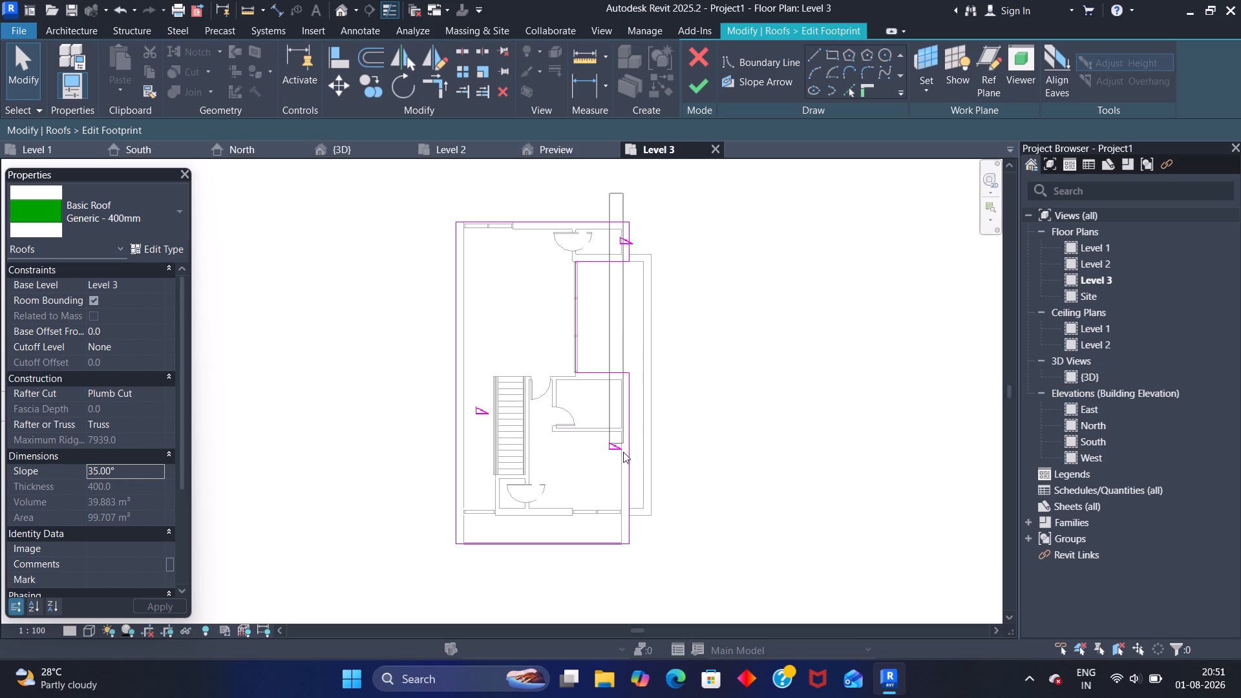
left_click_drag(623, 452, 675, 559)
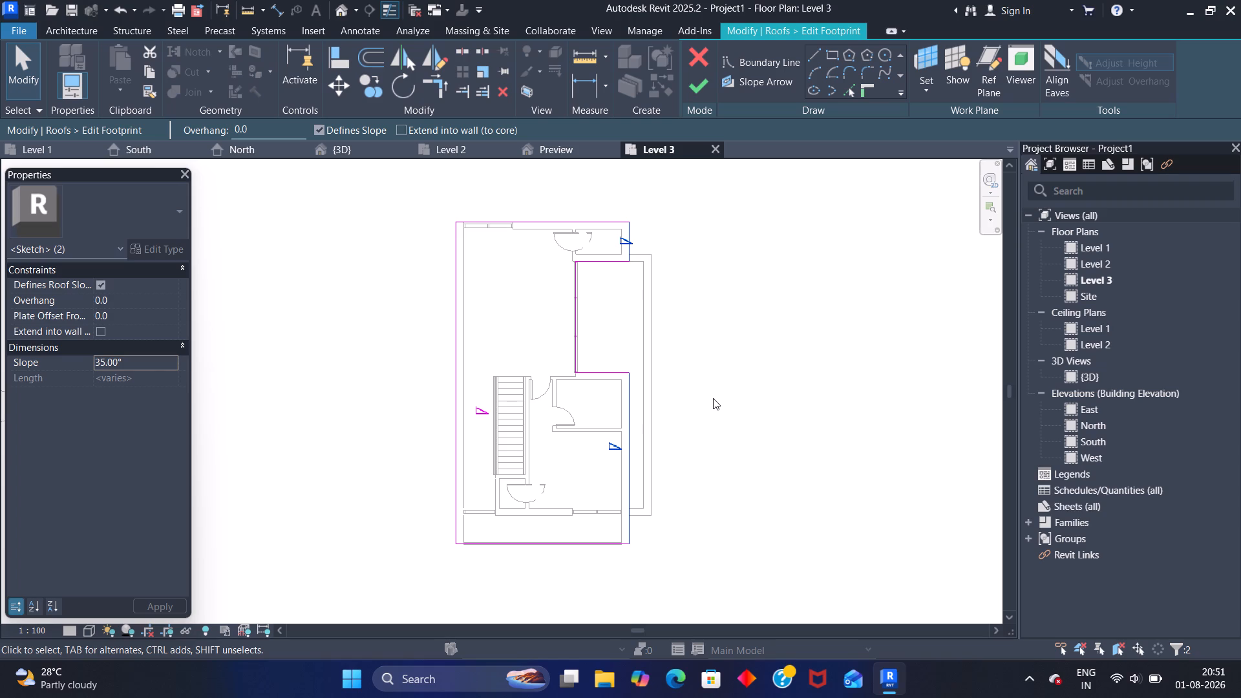
left_click(116, 310)
type("1200")
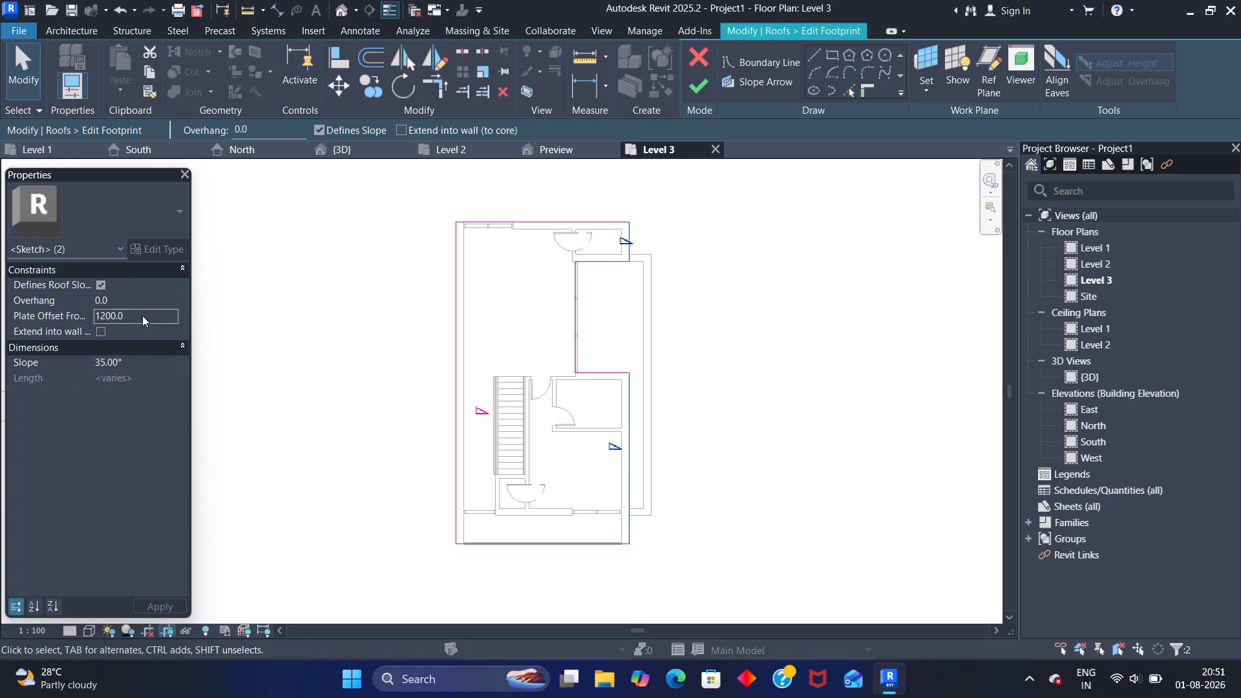
key("Return")
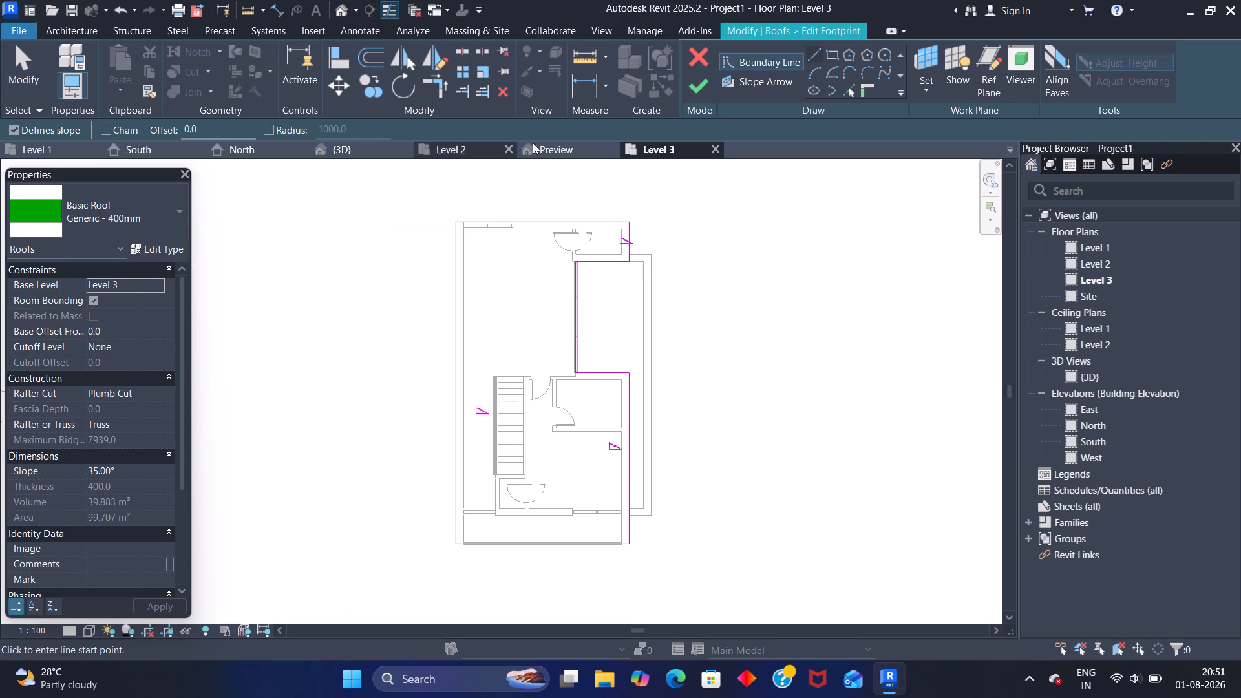
left_click(696, 90)
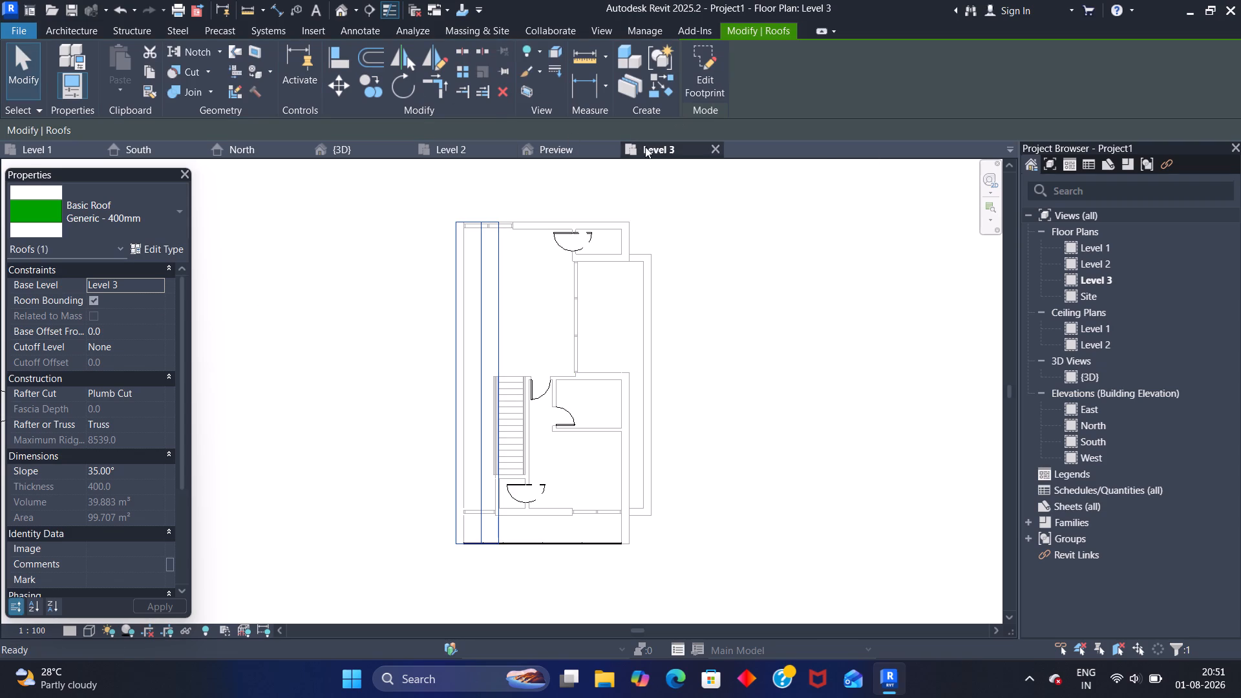
Examine the edited roof against the upper-floor walls in the 3D view and the North elevation.
left_click(367, 149)
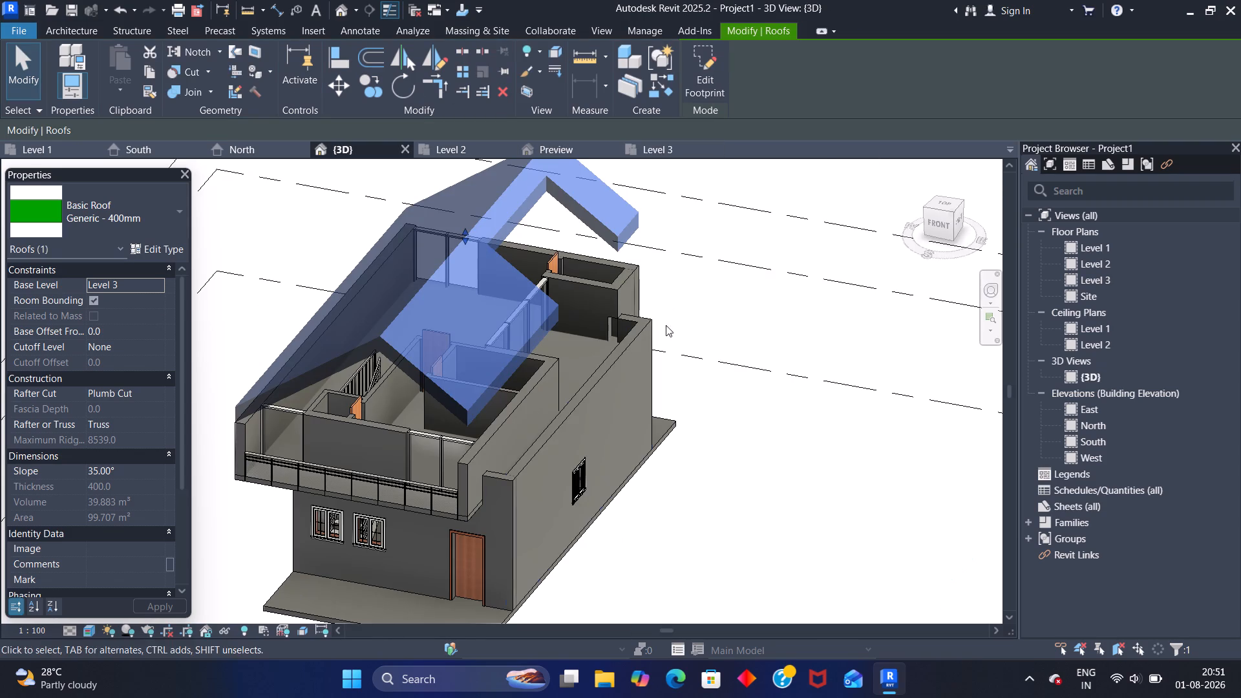
middle_click_drag(714, 416, 680, 392)
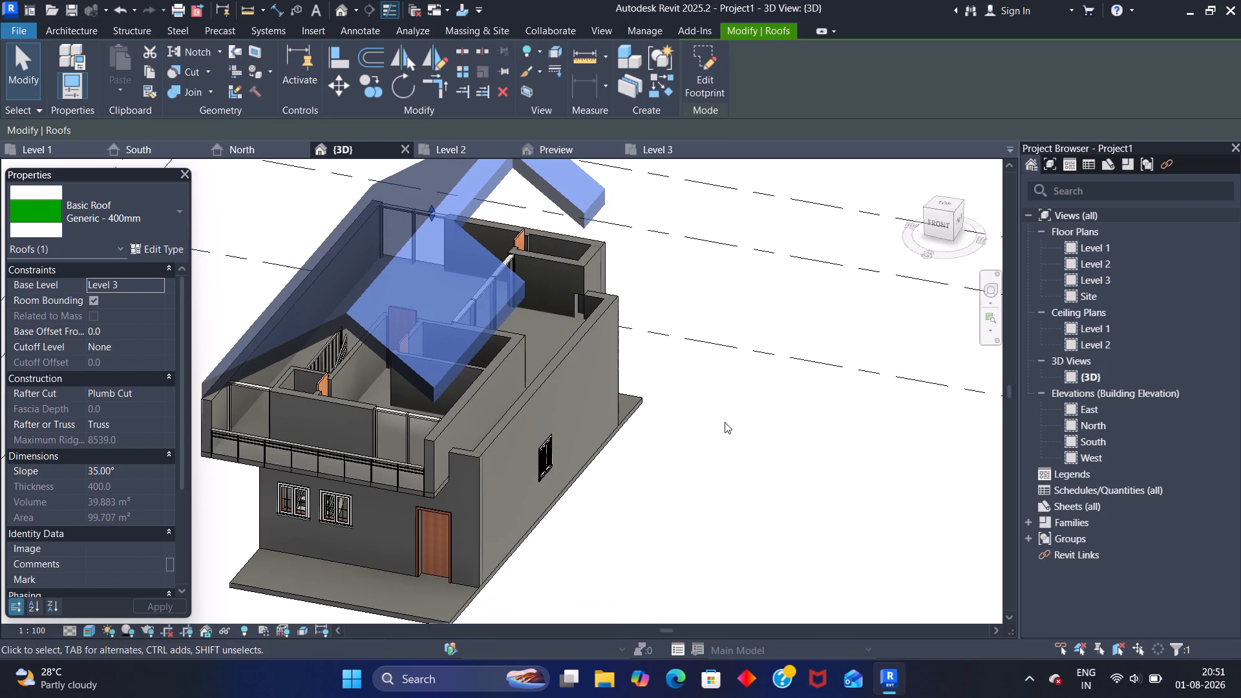
left_click(725, 422)
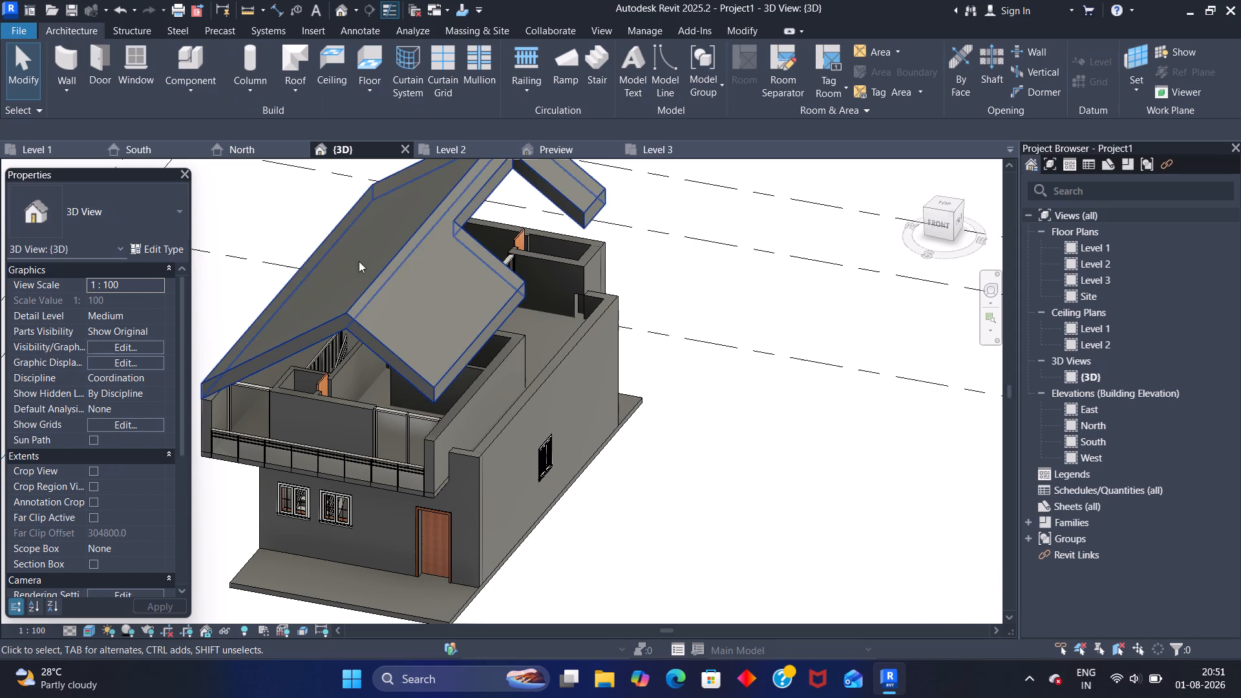
left_click(390, 290)
left_click(418, 297)
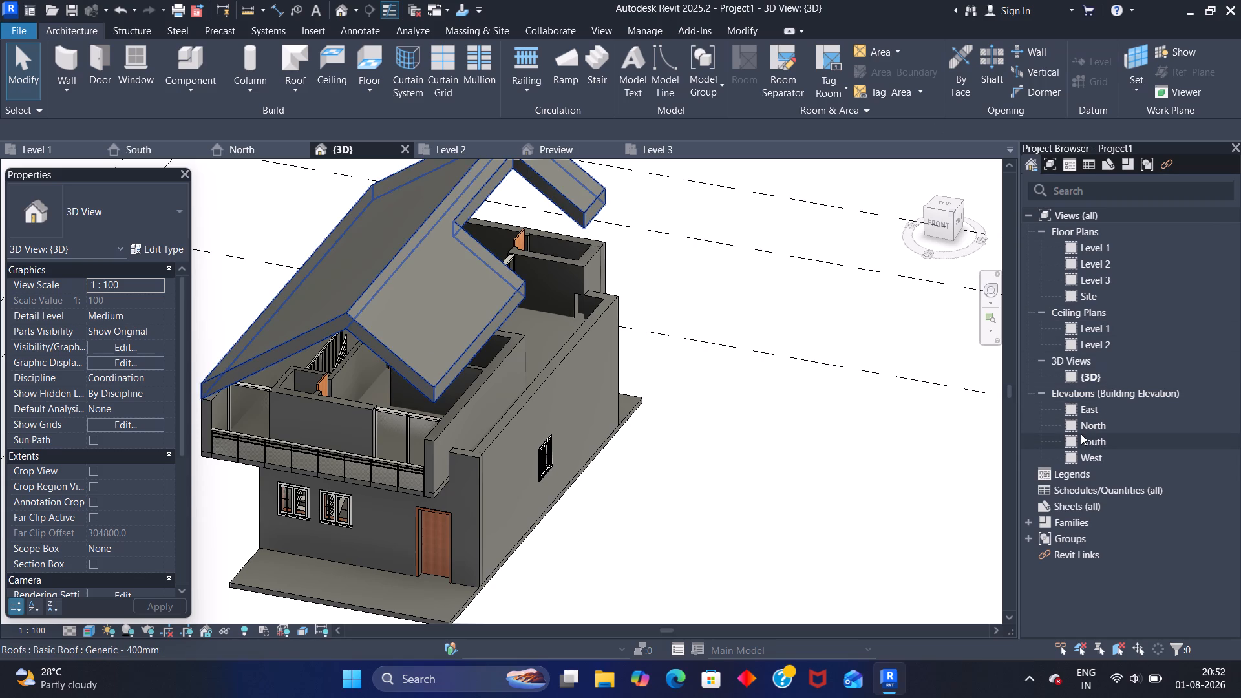
double_click(1148, 428)
middle_click_drag(840, 385, 828, 420)
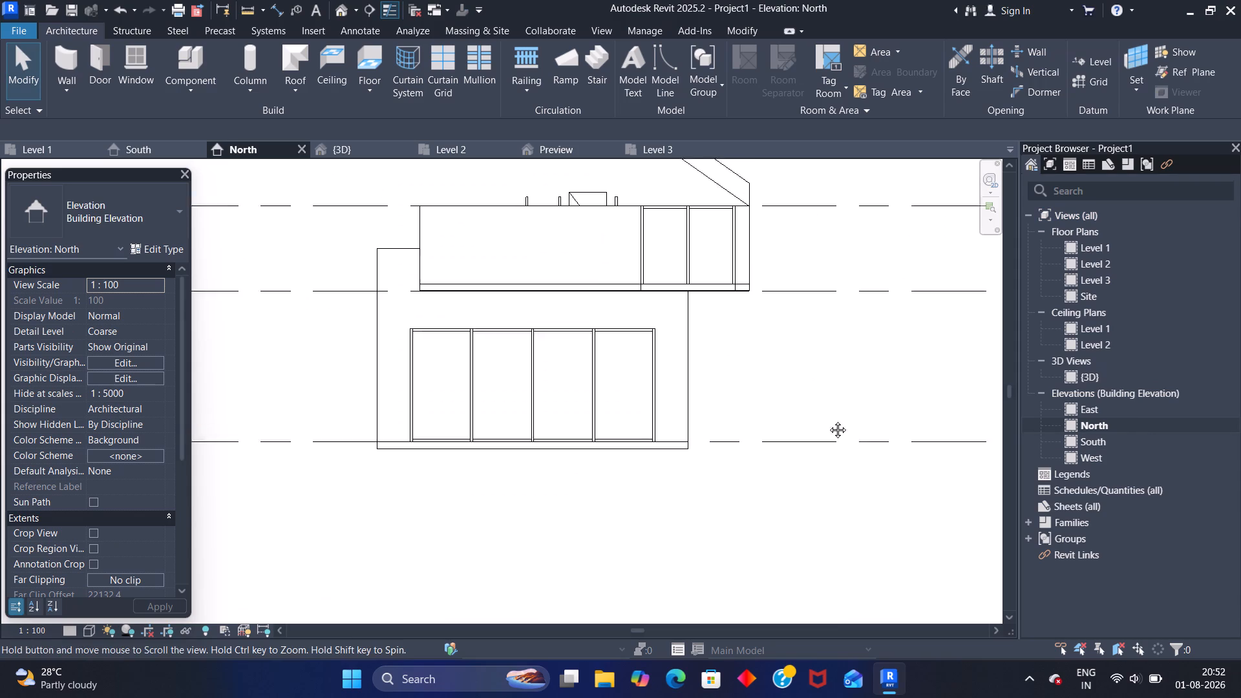
middle_click_drag(828, 420, 774, 574)
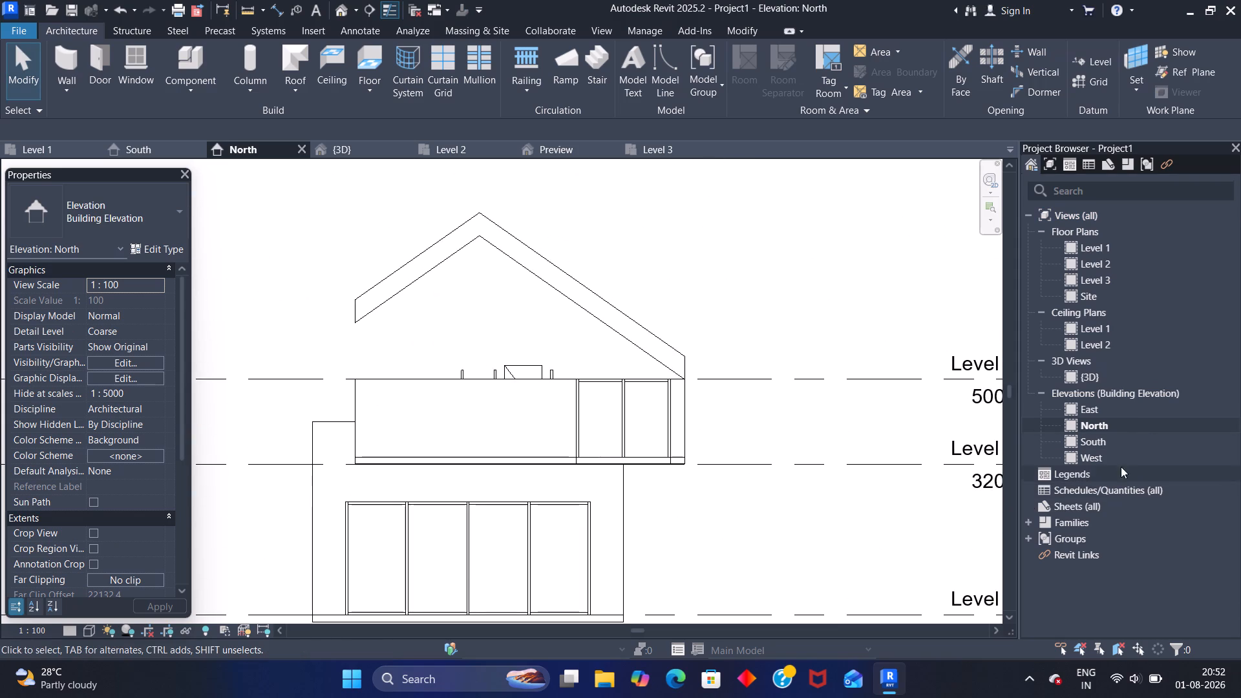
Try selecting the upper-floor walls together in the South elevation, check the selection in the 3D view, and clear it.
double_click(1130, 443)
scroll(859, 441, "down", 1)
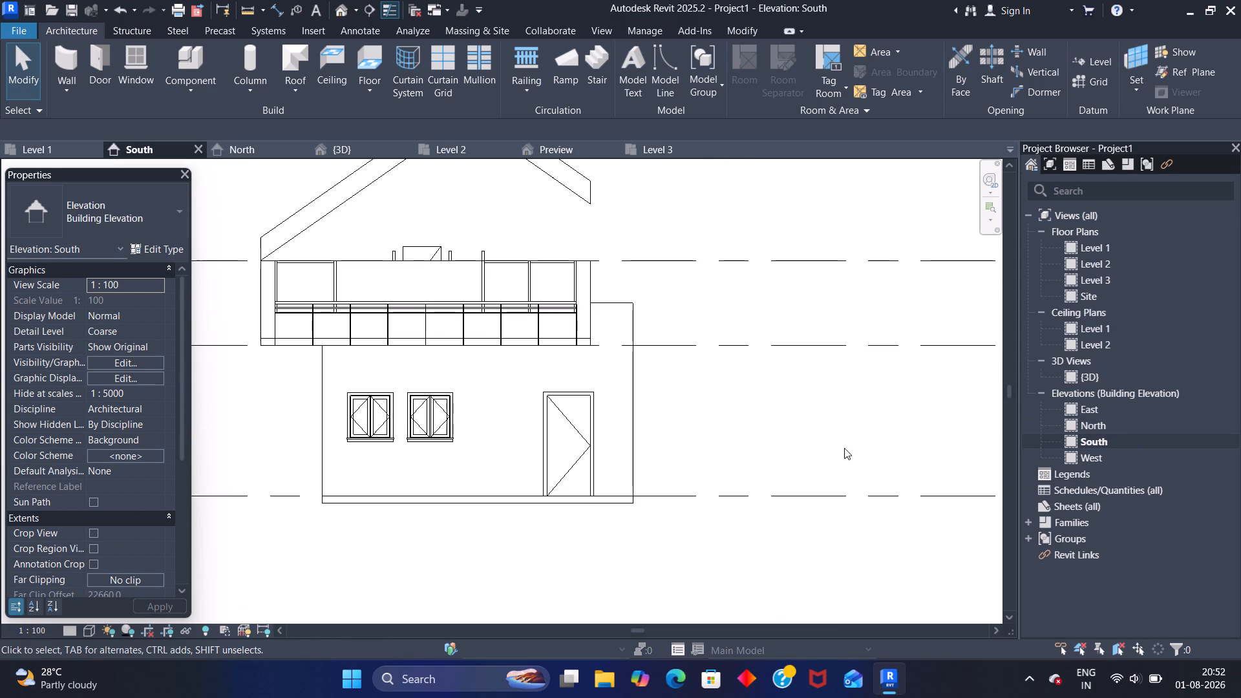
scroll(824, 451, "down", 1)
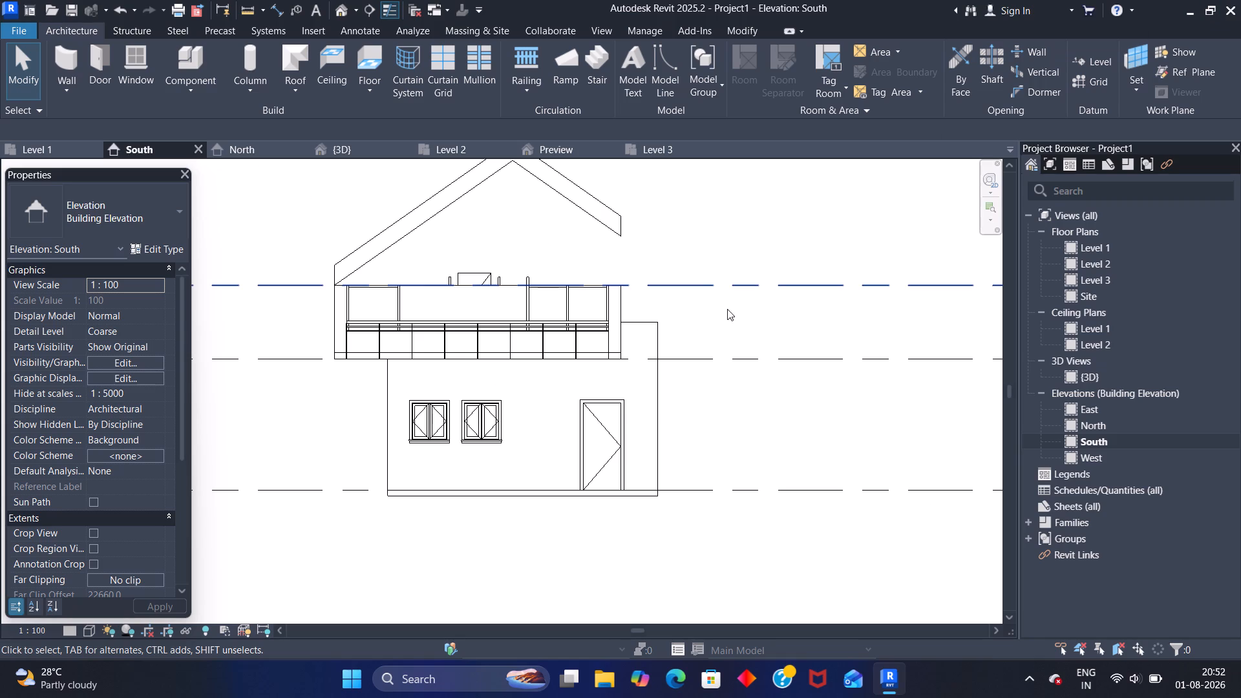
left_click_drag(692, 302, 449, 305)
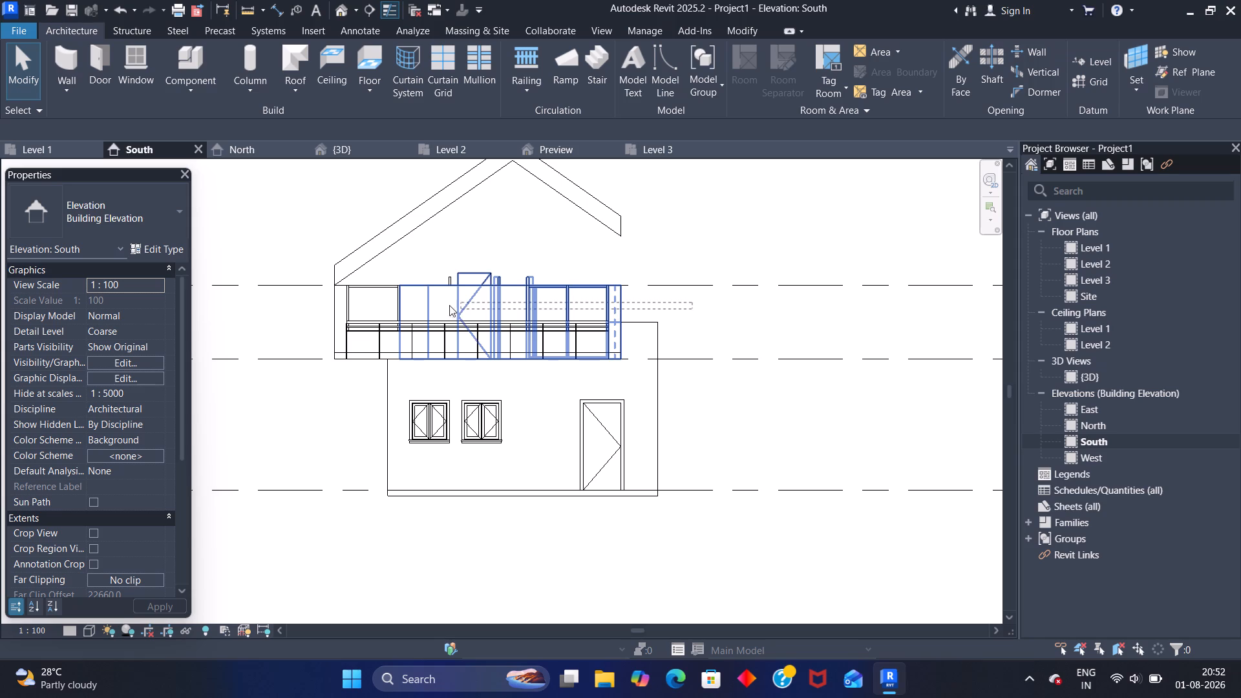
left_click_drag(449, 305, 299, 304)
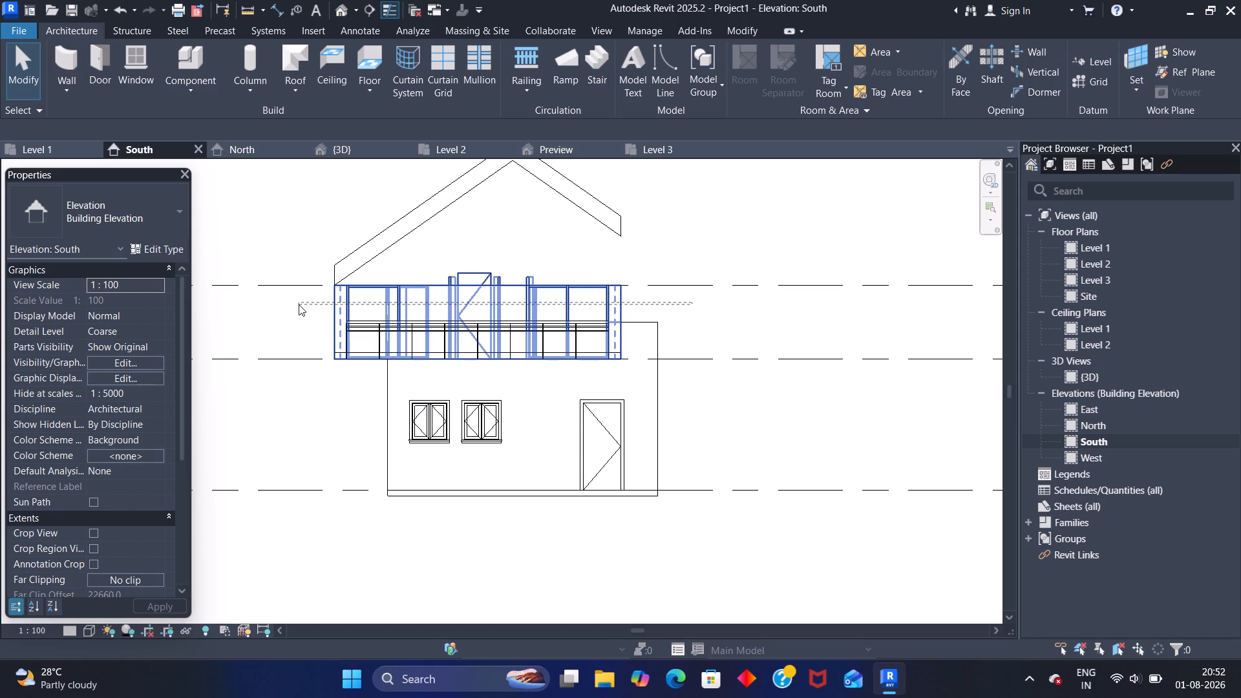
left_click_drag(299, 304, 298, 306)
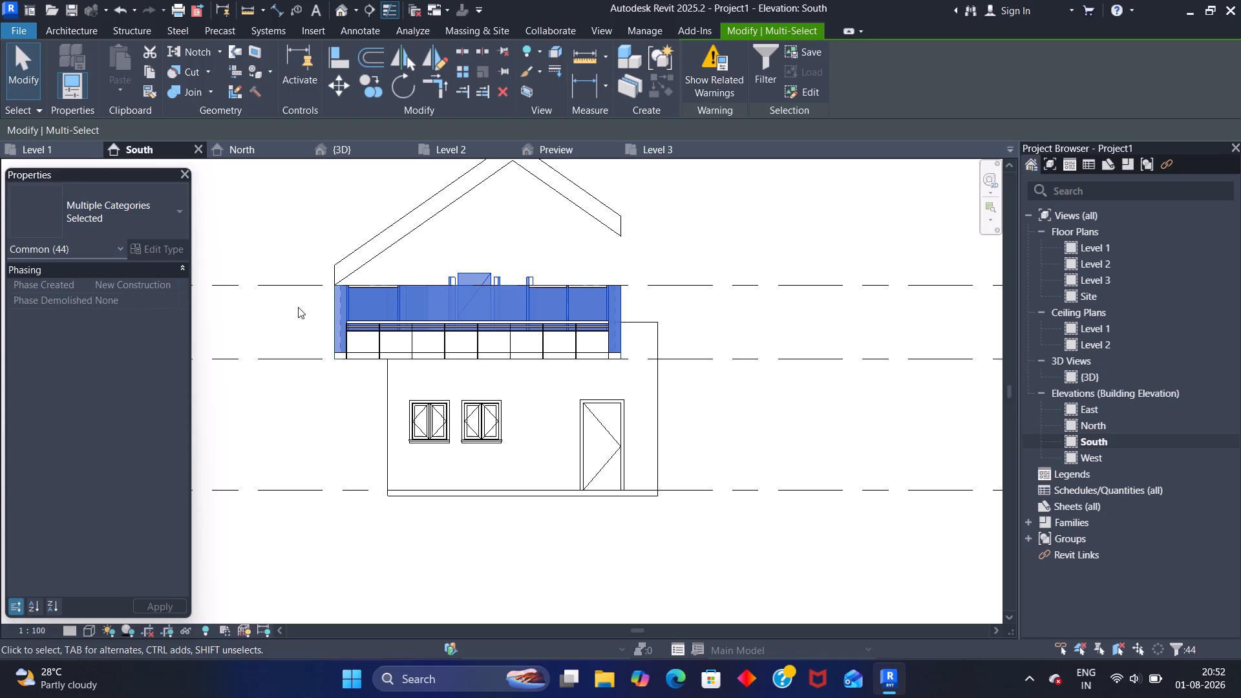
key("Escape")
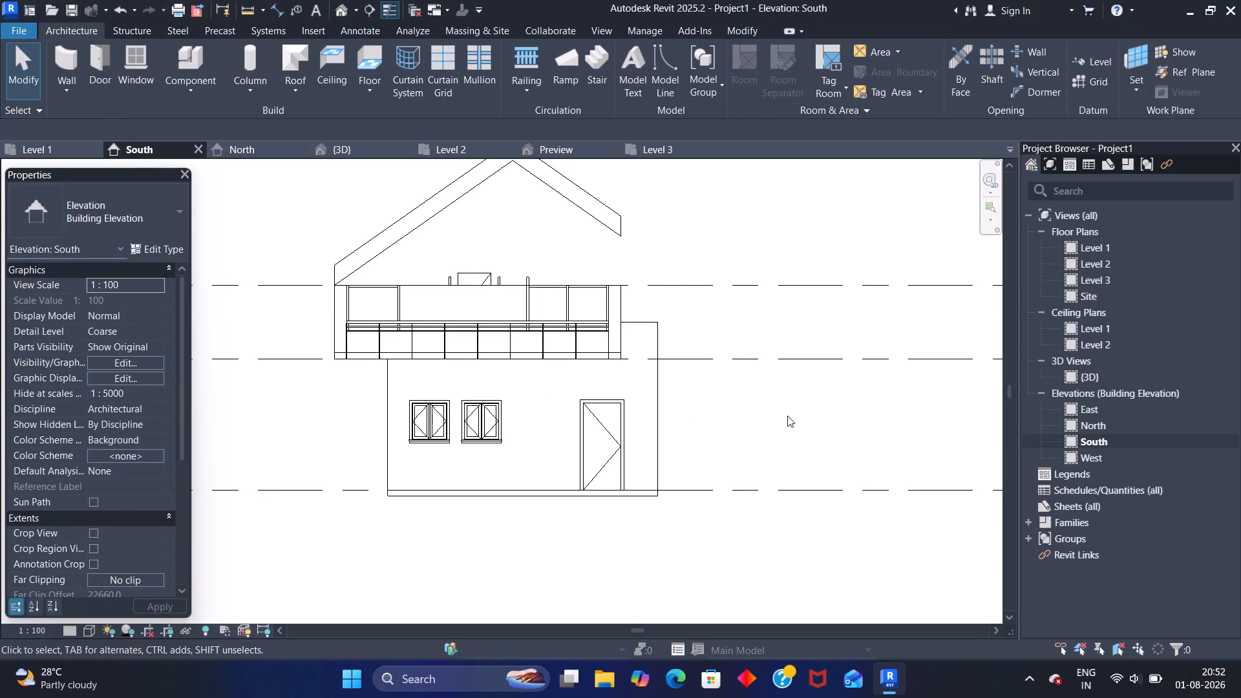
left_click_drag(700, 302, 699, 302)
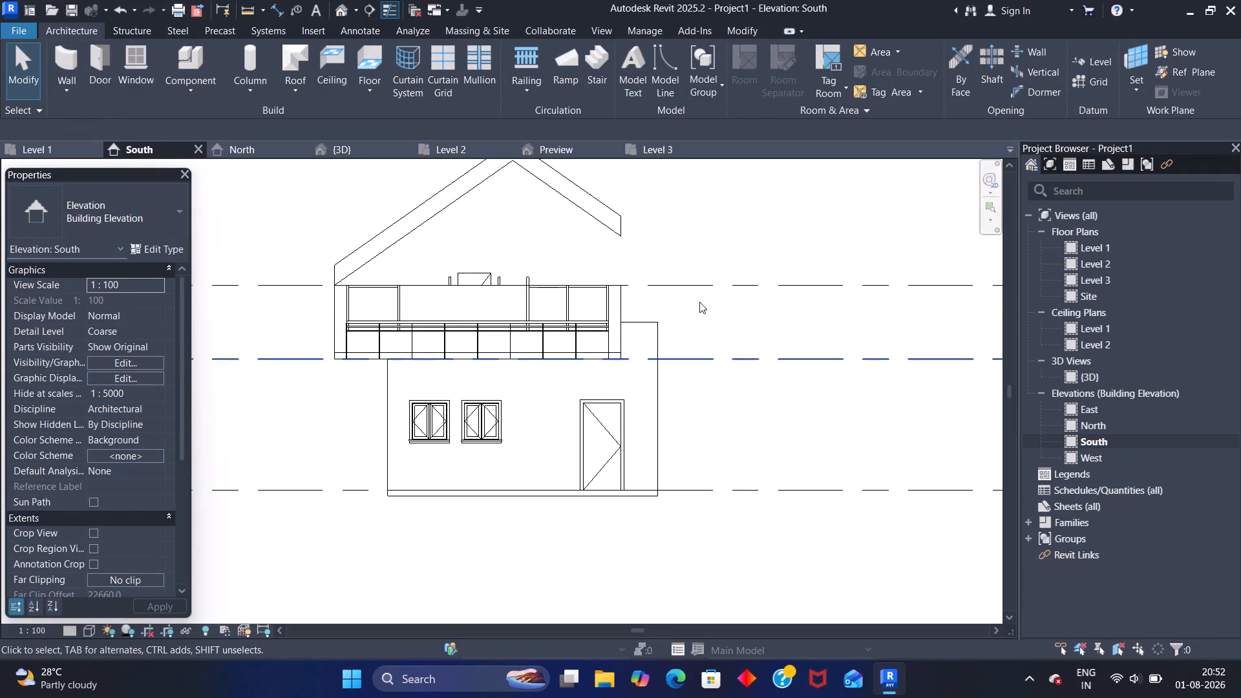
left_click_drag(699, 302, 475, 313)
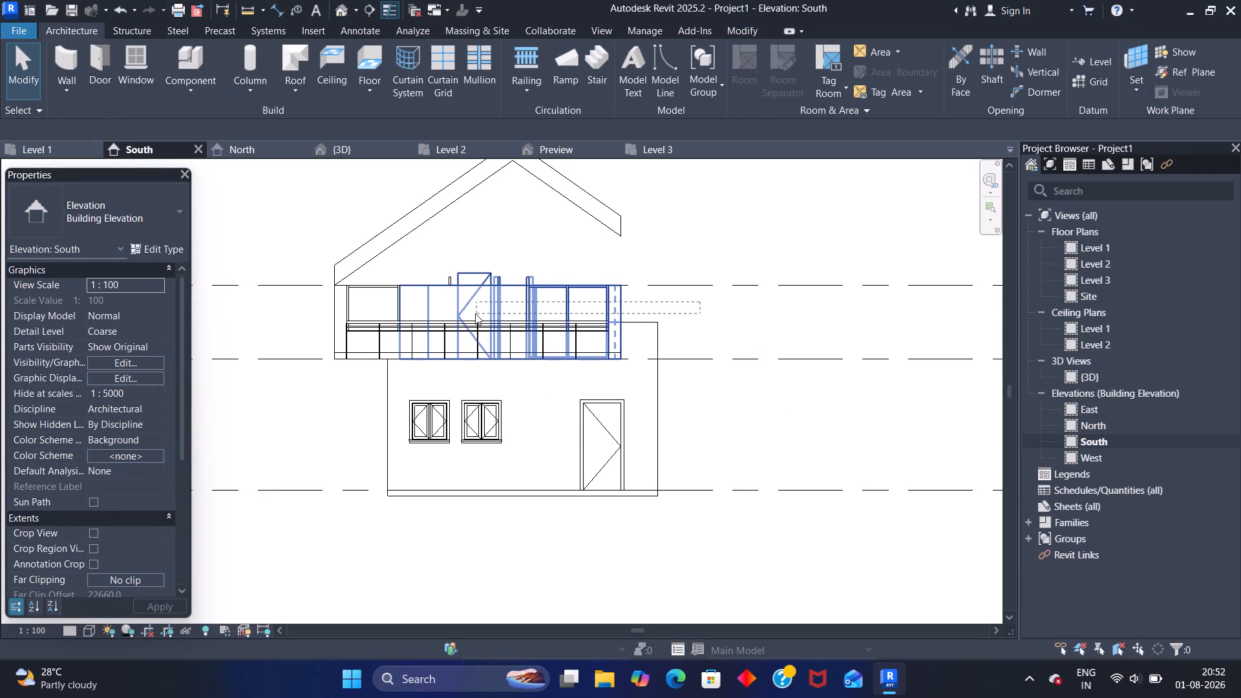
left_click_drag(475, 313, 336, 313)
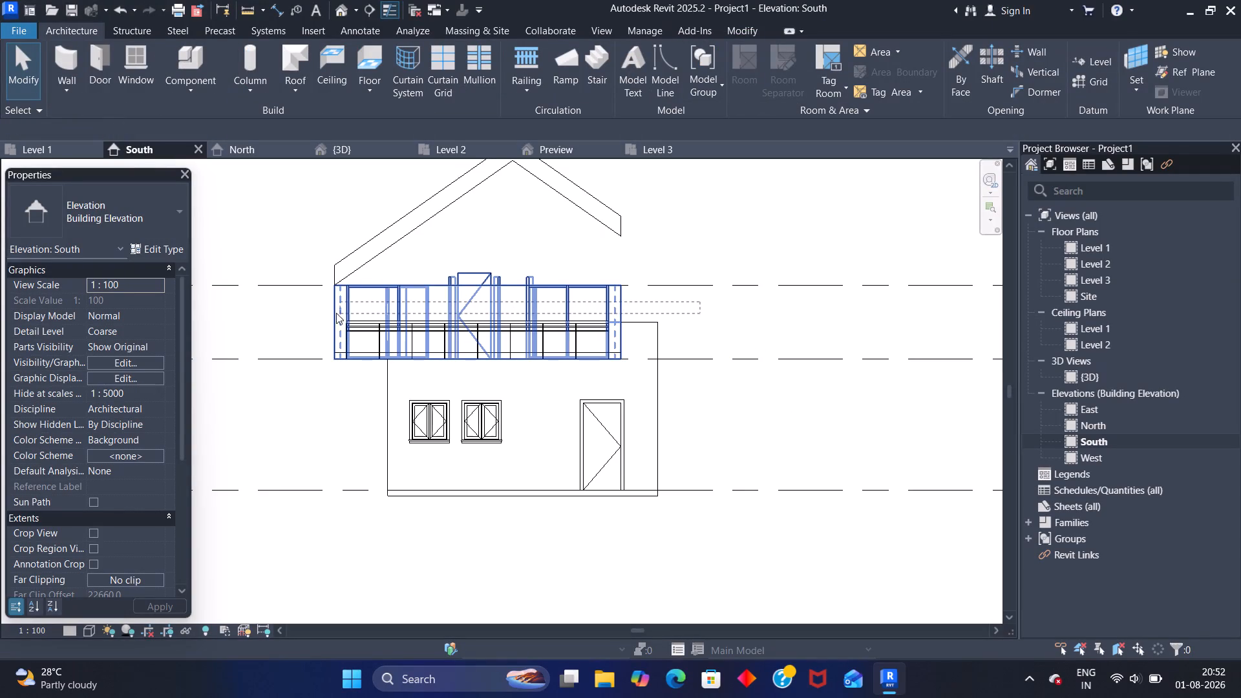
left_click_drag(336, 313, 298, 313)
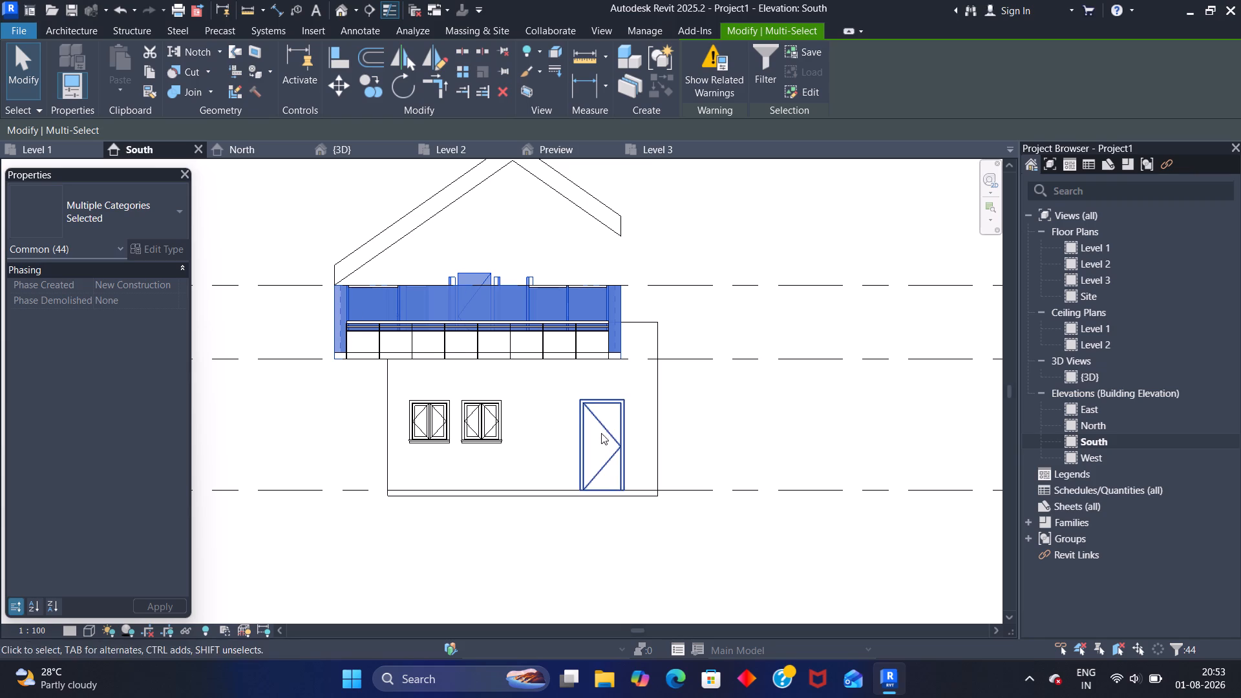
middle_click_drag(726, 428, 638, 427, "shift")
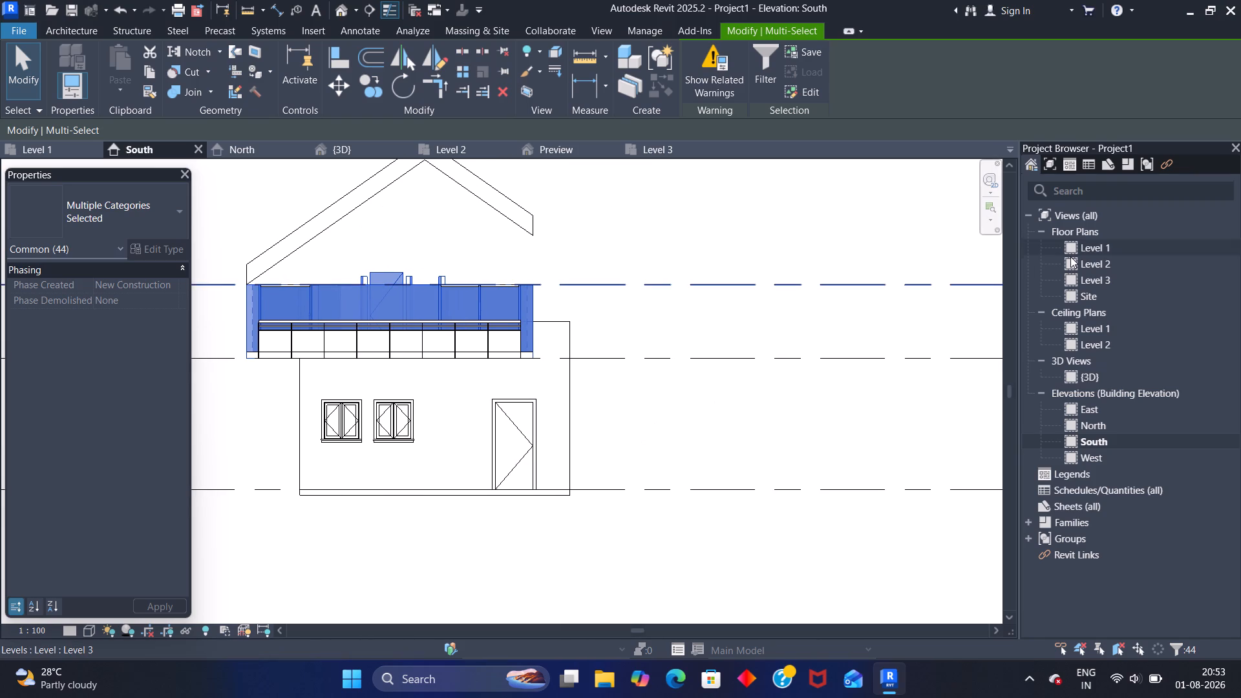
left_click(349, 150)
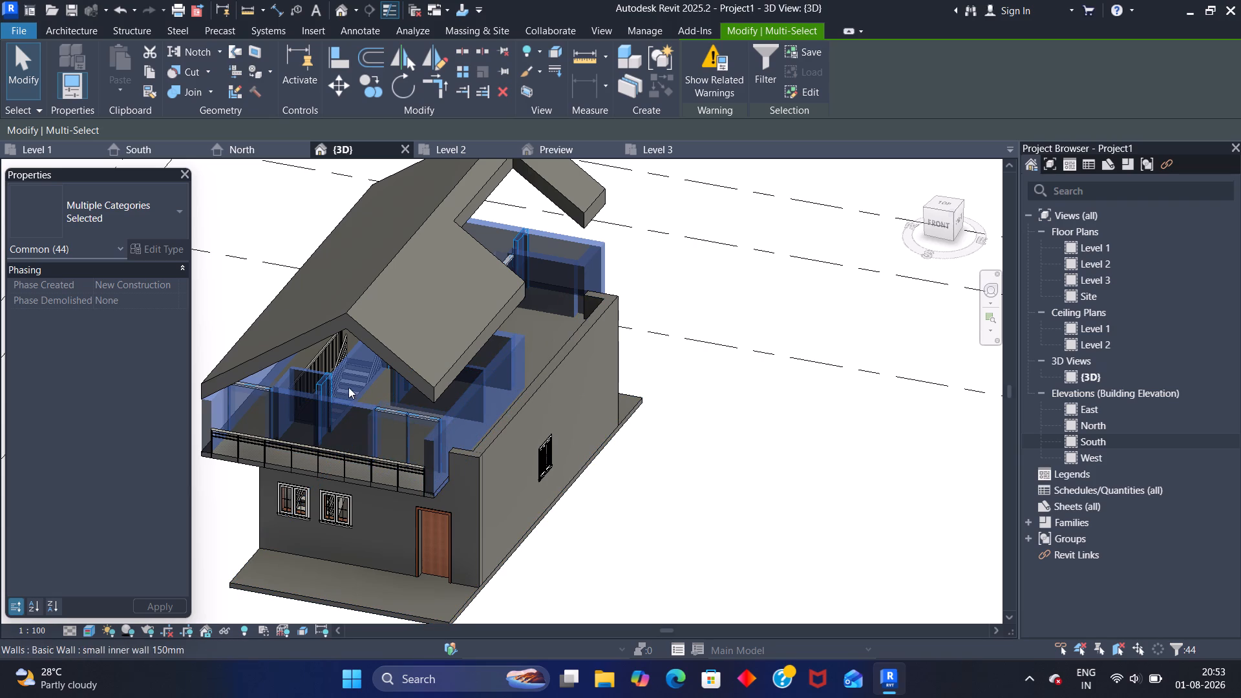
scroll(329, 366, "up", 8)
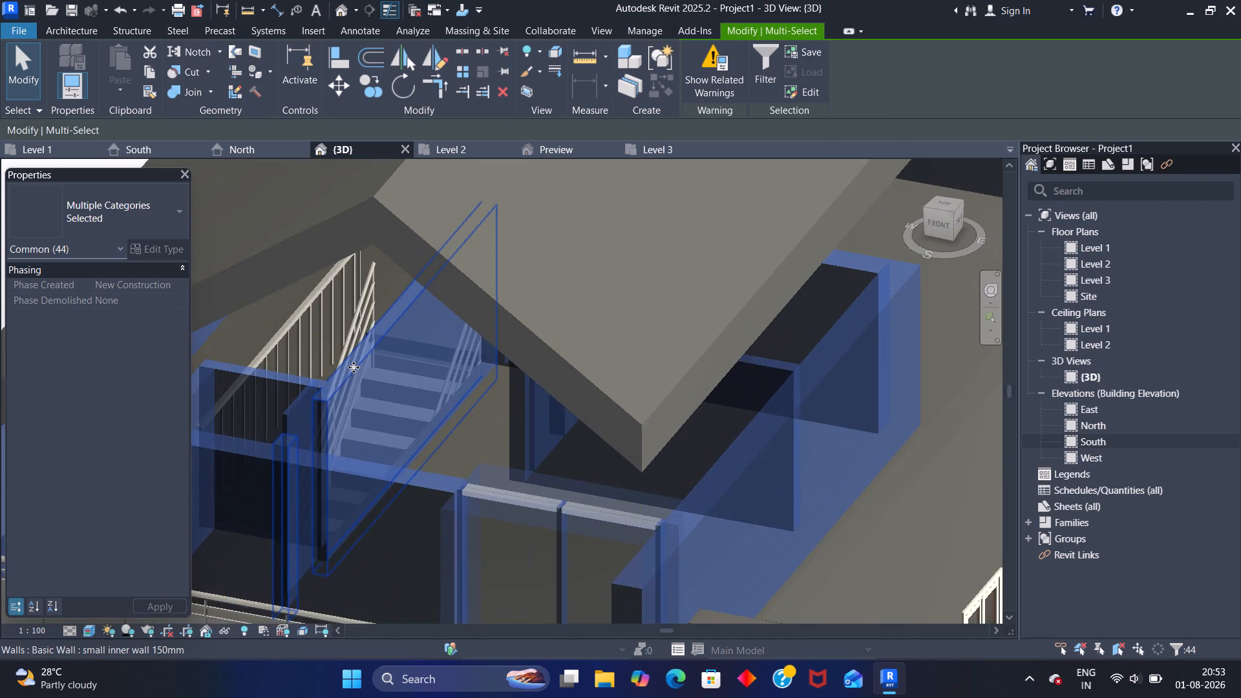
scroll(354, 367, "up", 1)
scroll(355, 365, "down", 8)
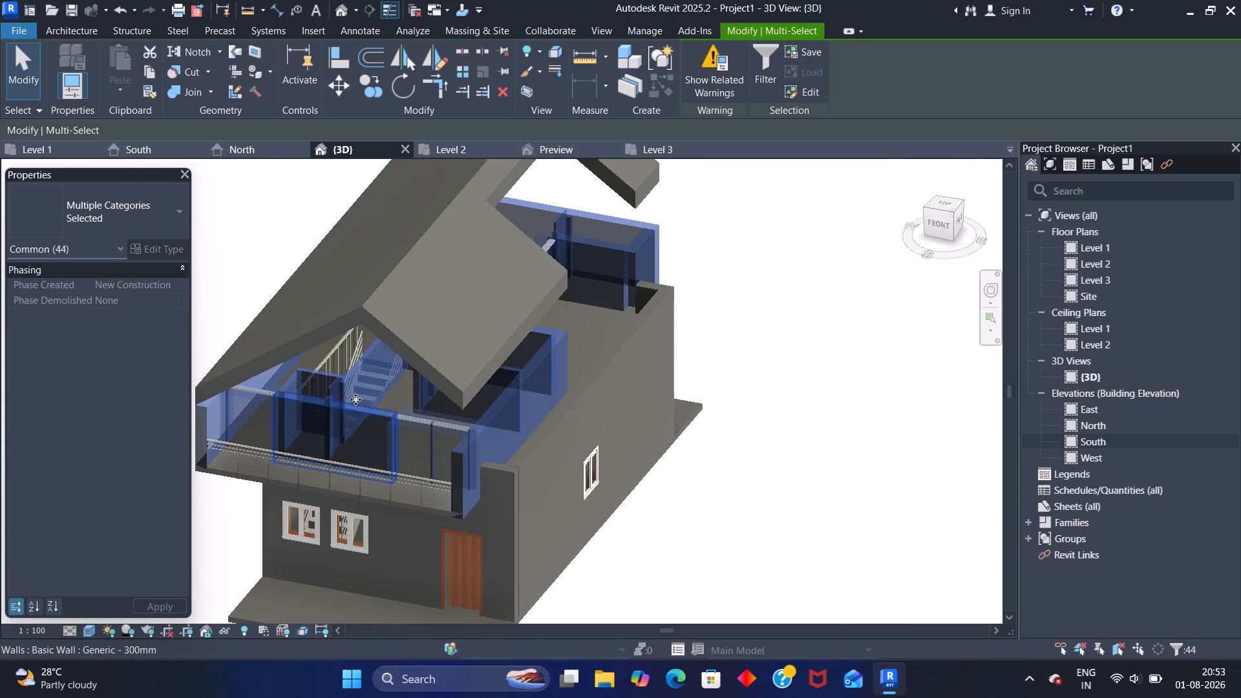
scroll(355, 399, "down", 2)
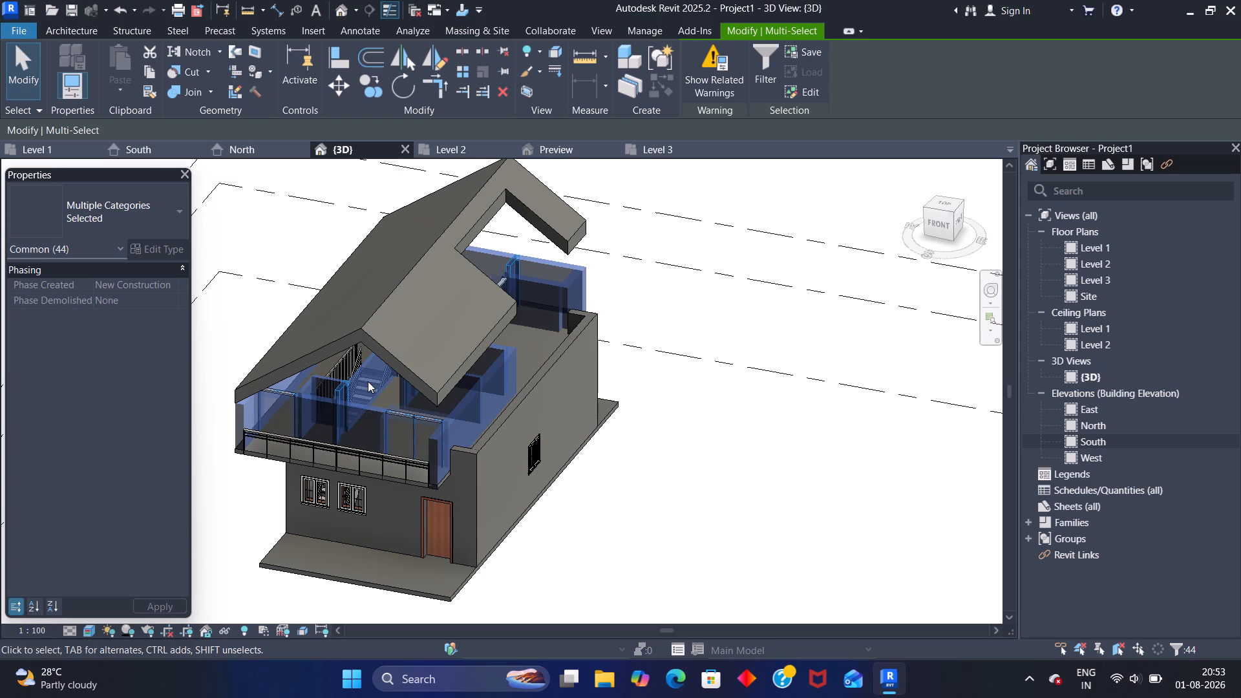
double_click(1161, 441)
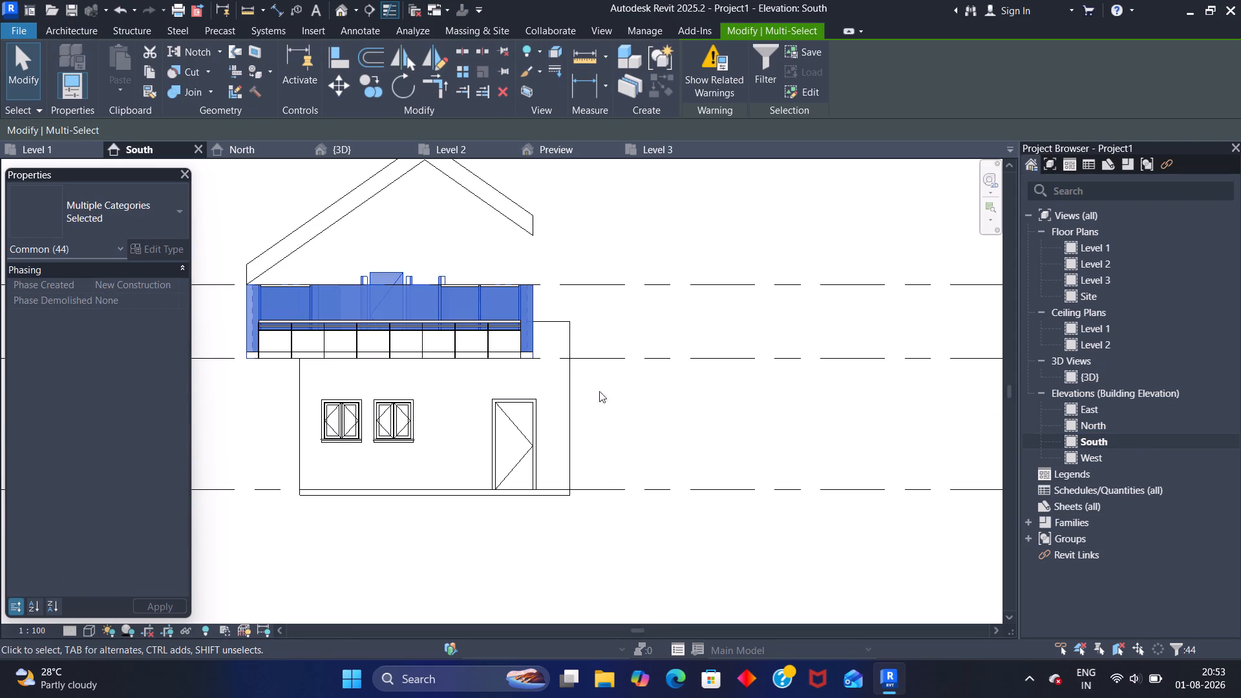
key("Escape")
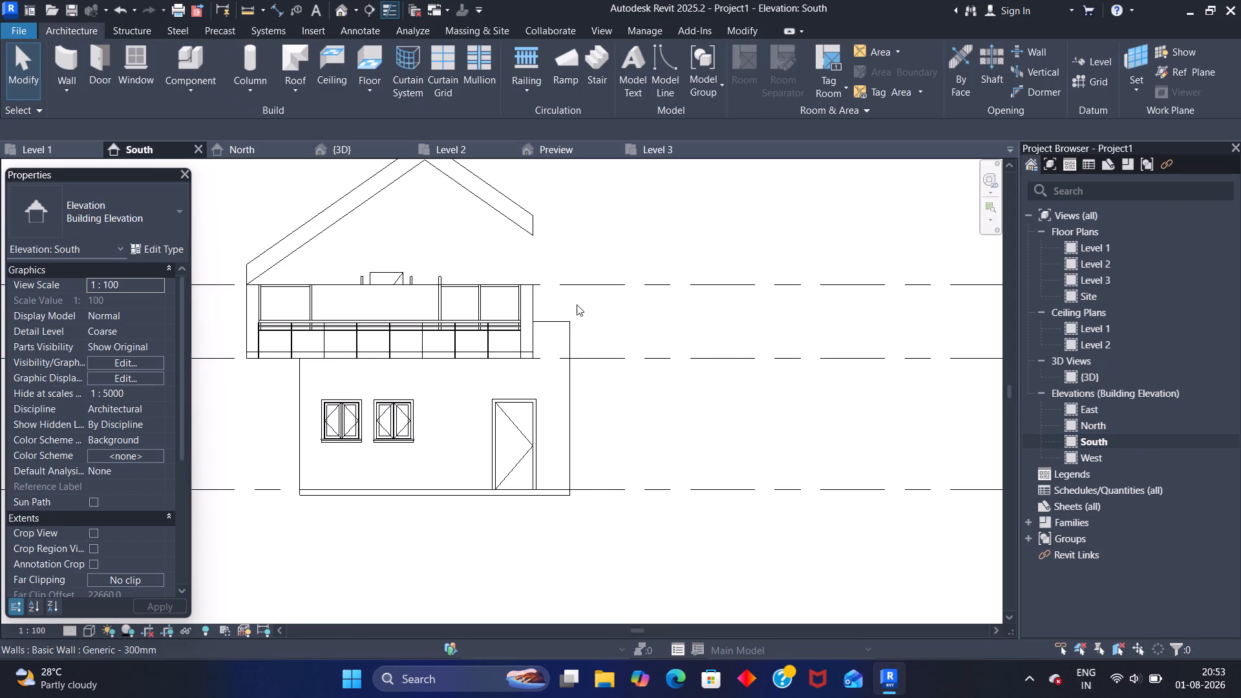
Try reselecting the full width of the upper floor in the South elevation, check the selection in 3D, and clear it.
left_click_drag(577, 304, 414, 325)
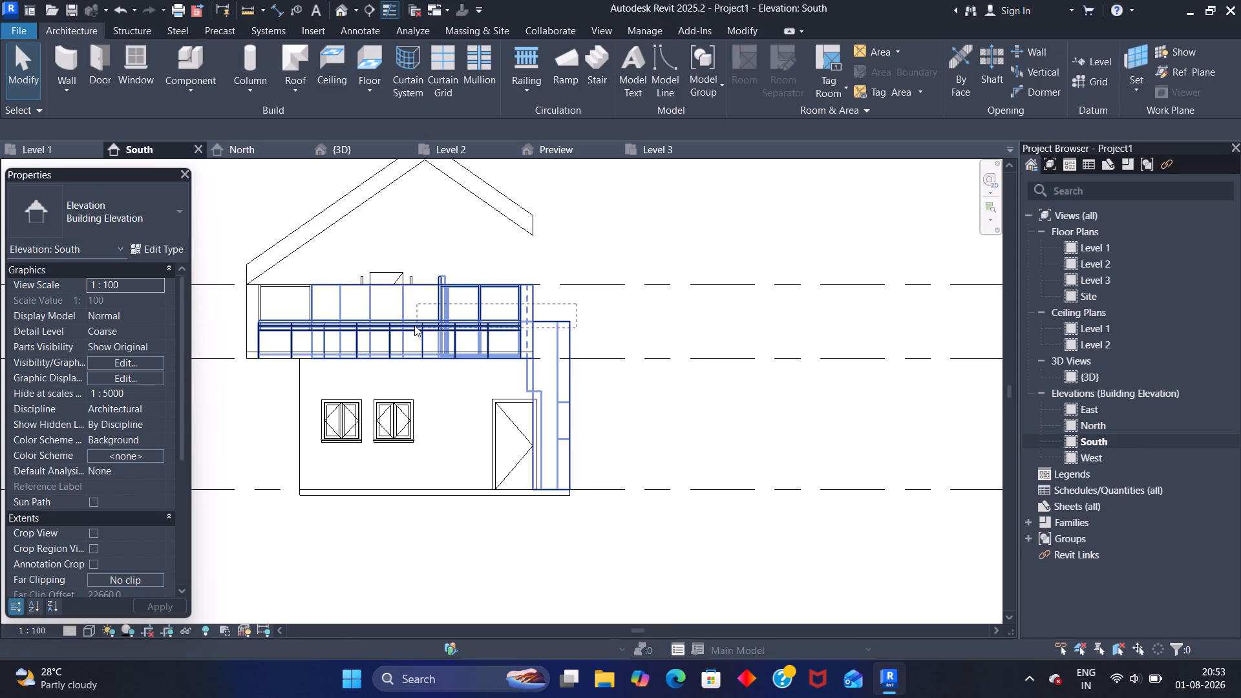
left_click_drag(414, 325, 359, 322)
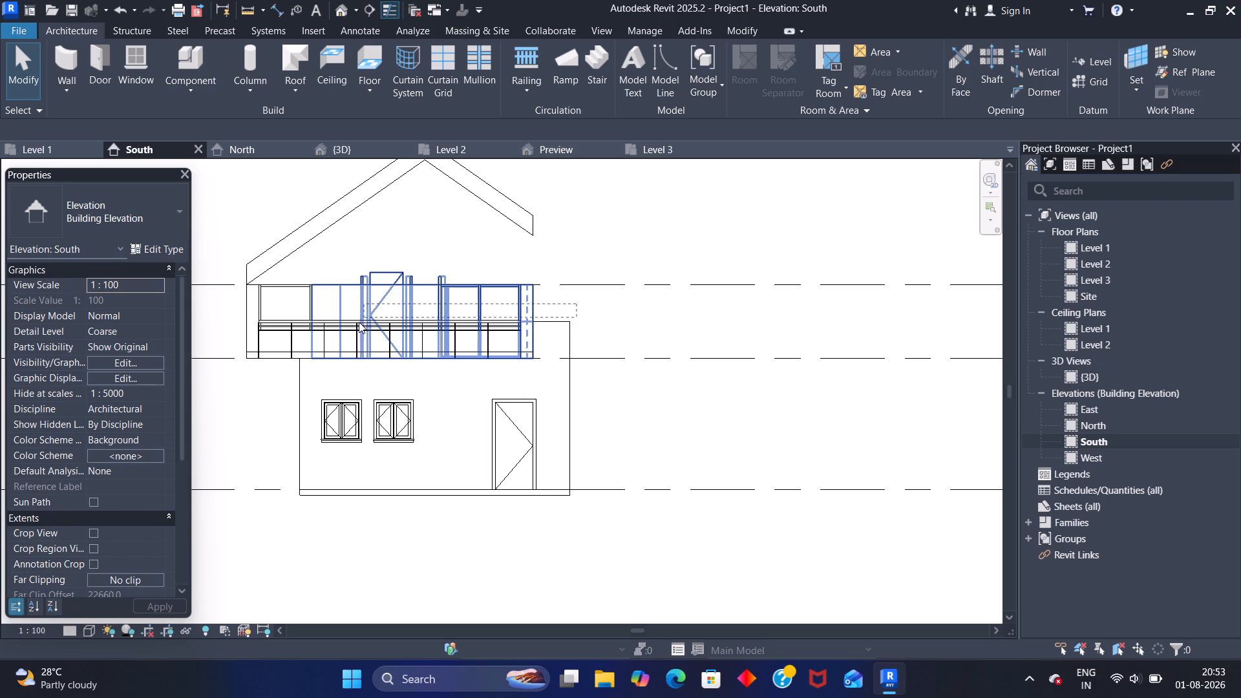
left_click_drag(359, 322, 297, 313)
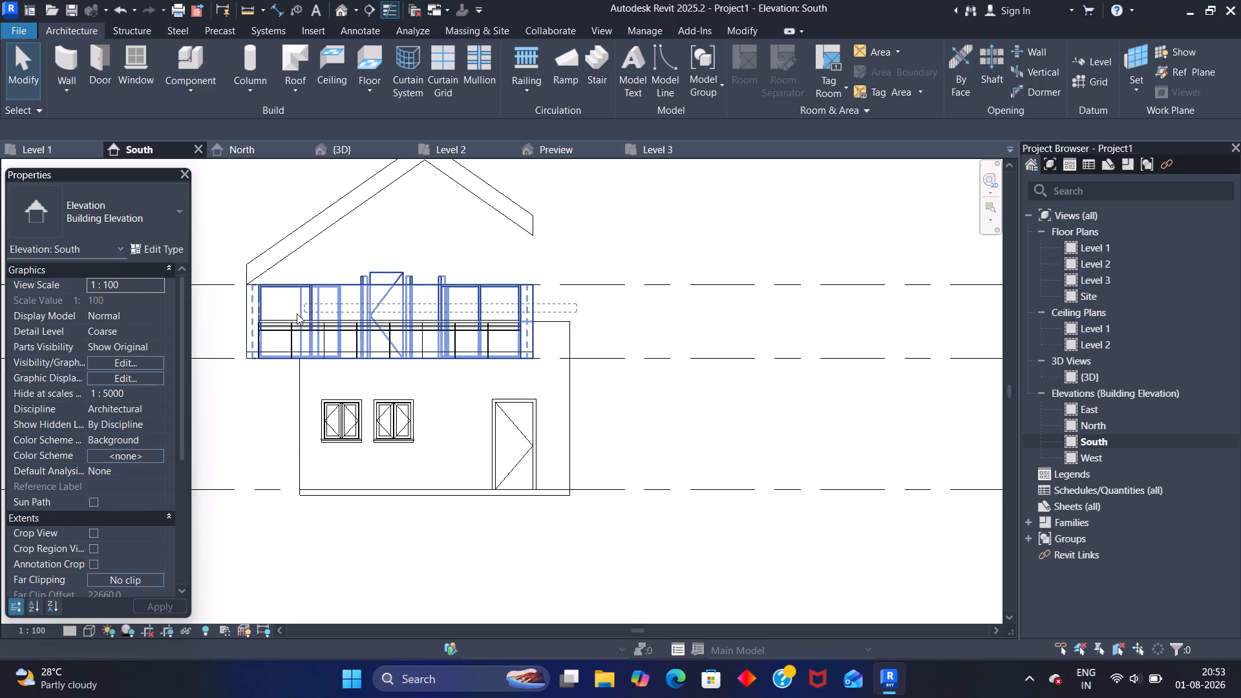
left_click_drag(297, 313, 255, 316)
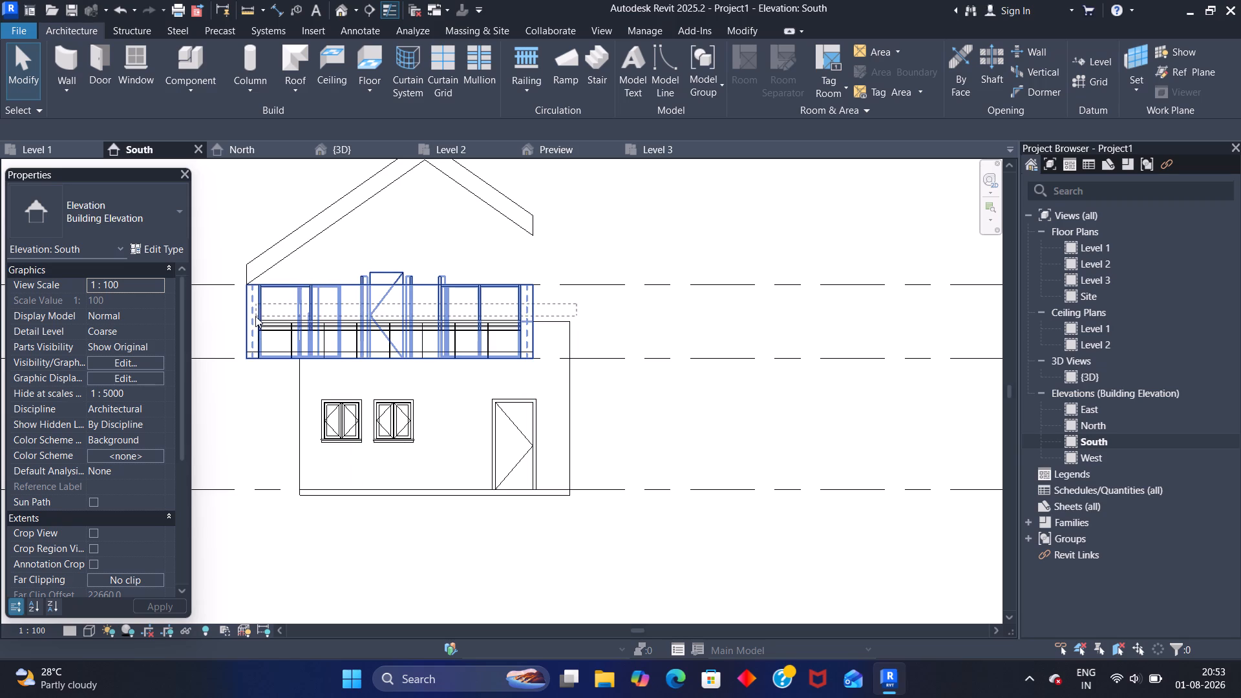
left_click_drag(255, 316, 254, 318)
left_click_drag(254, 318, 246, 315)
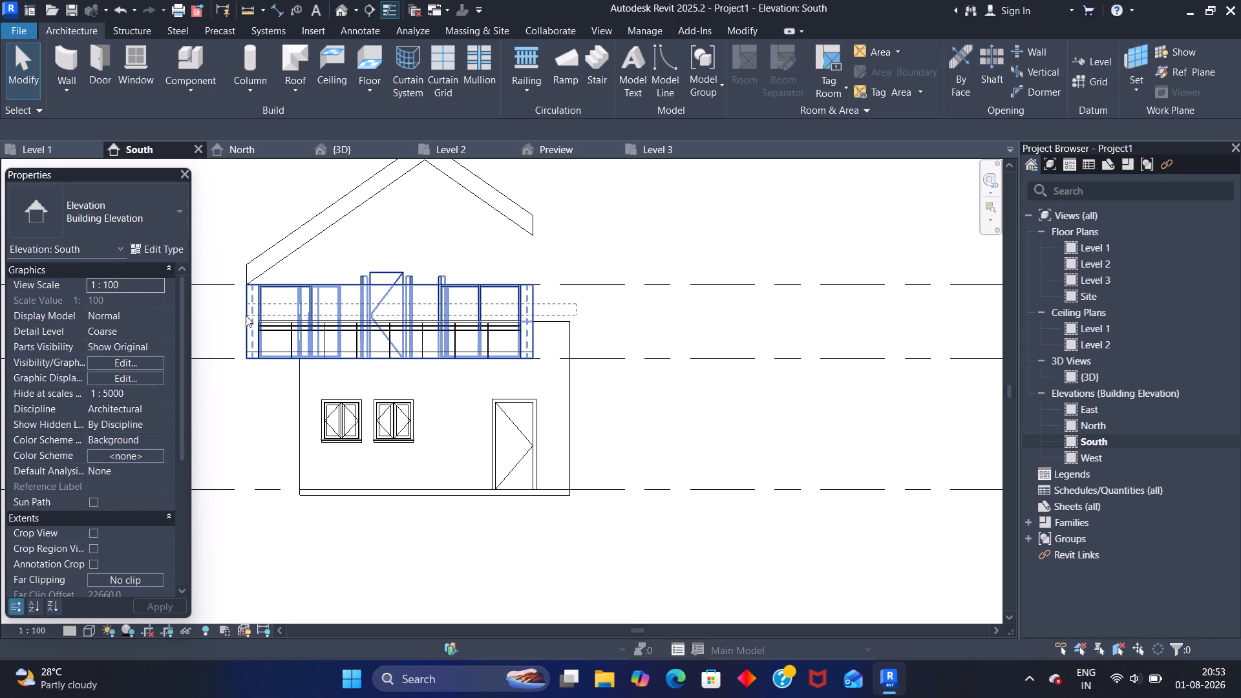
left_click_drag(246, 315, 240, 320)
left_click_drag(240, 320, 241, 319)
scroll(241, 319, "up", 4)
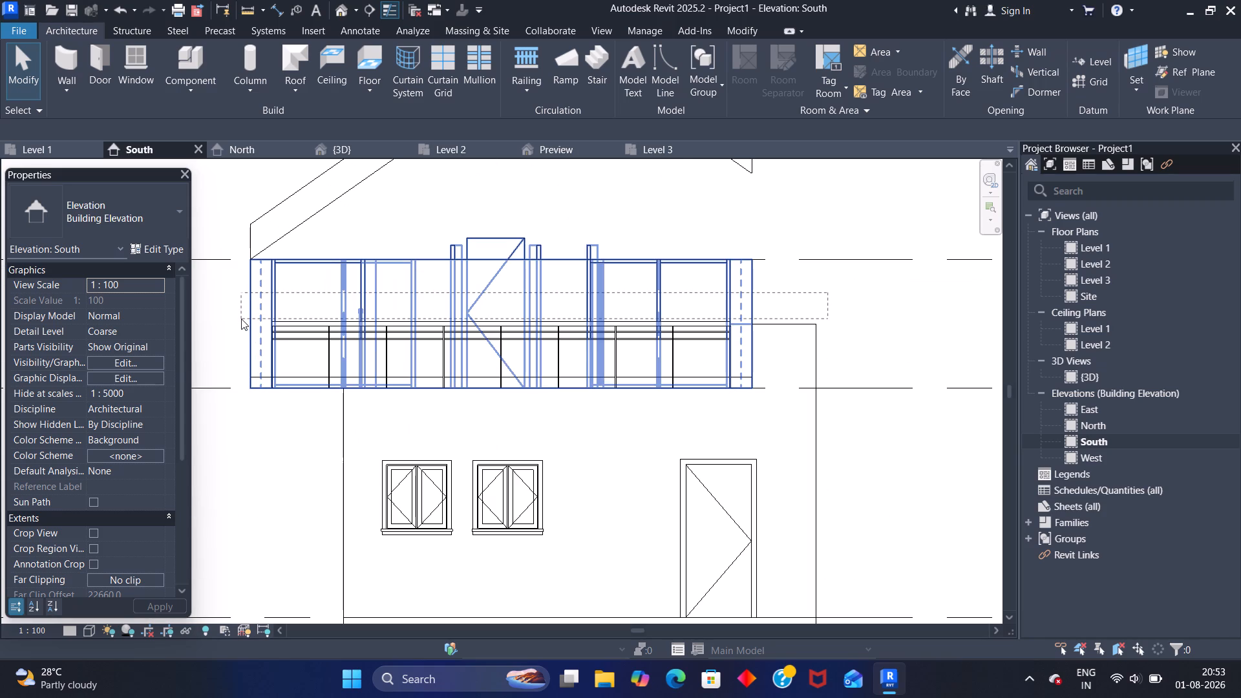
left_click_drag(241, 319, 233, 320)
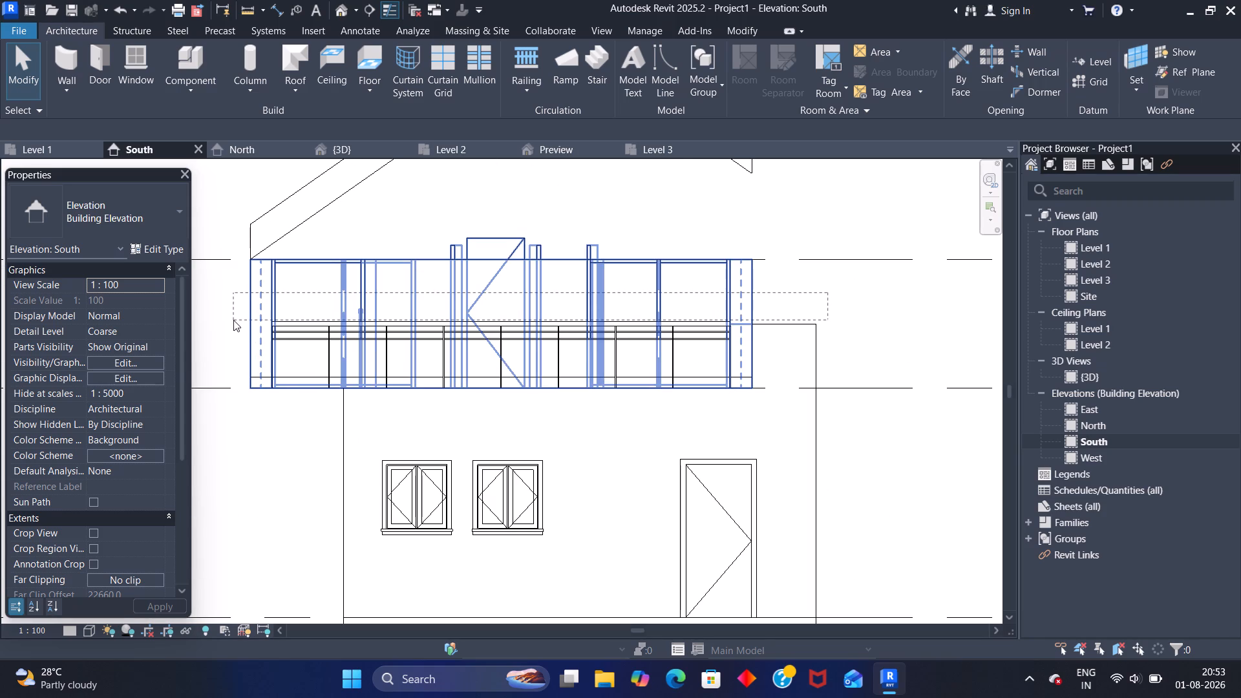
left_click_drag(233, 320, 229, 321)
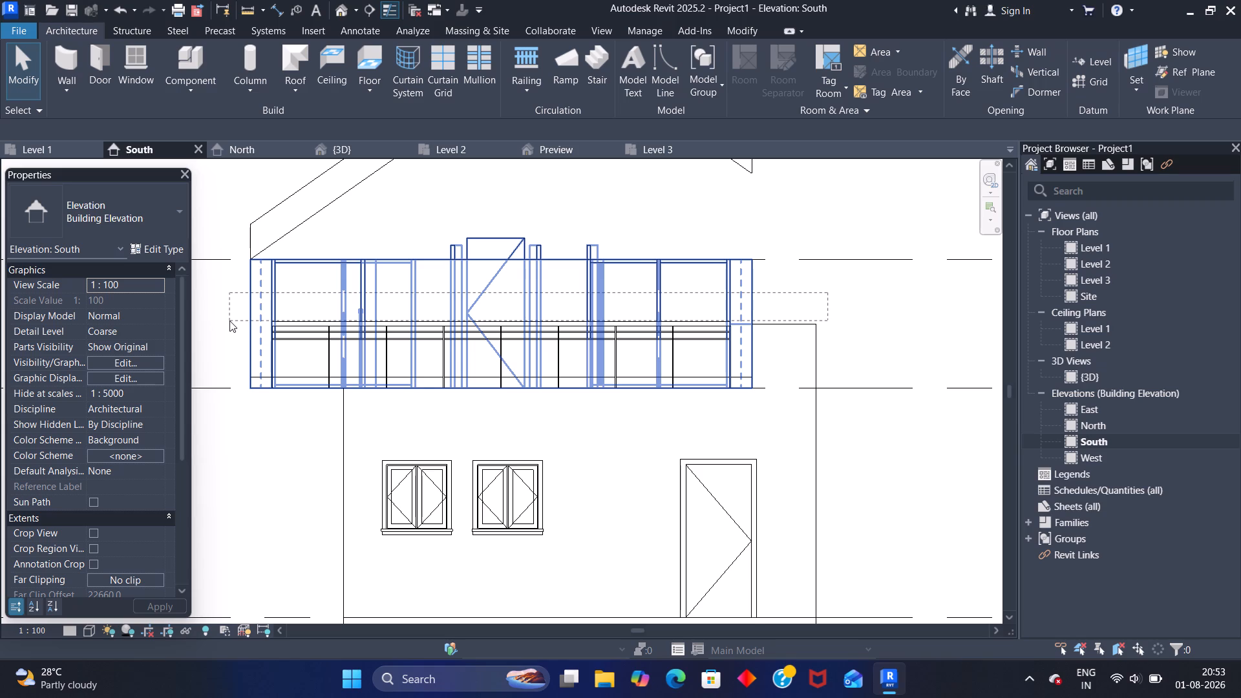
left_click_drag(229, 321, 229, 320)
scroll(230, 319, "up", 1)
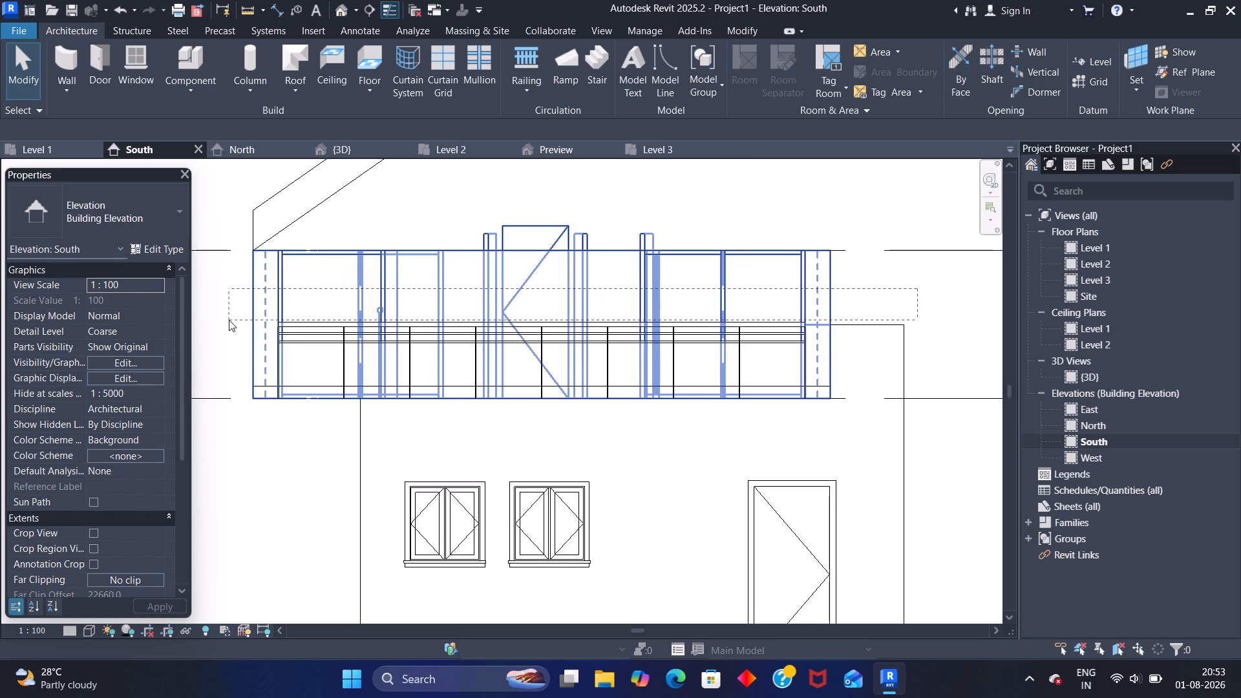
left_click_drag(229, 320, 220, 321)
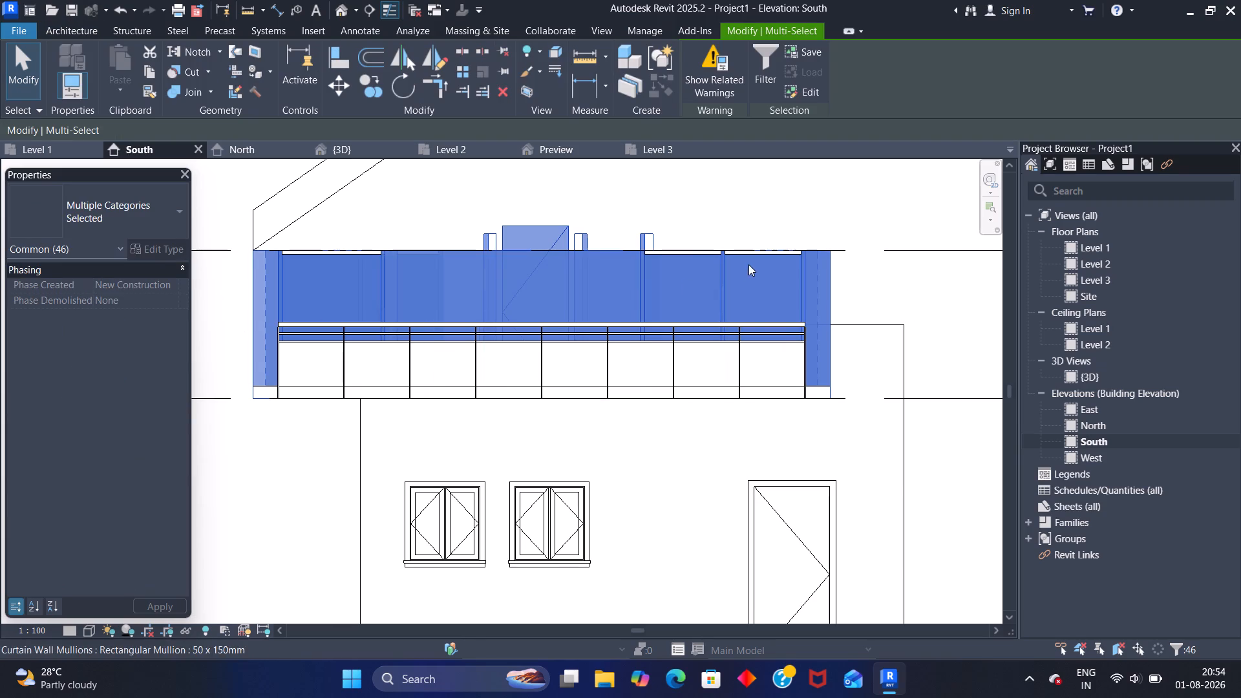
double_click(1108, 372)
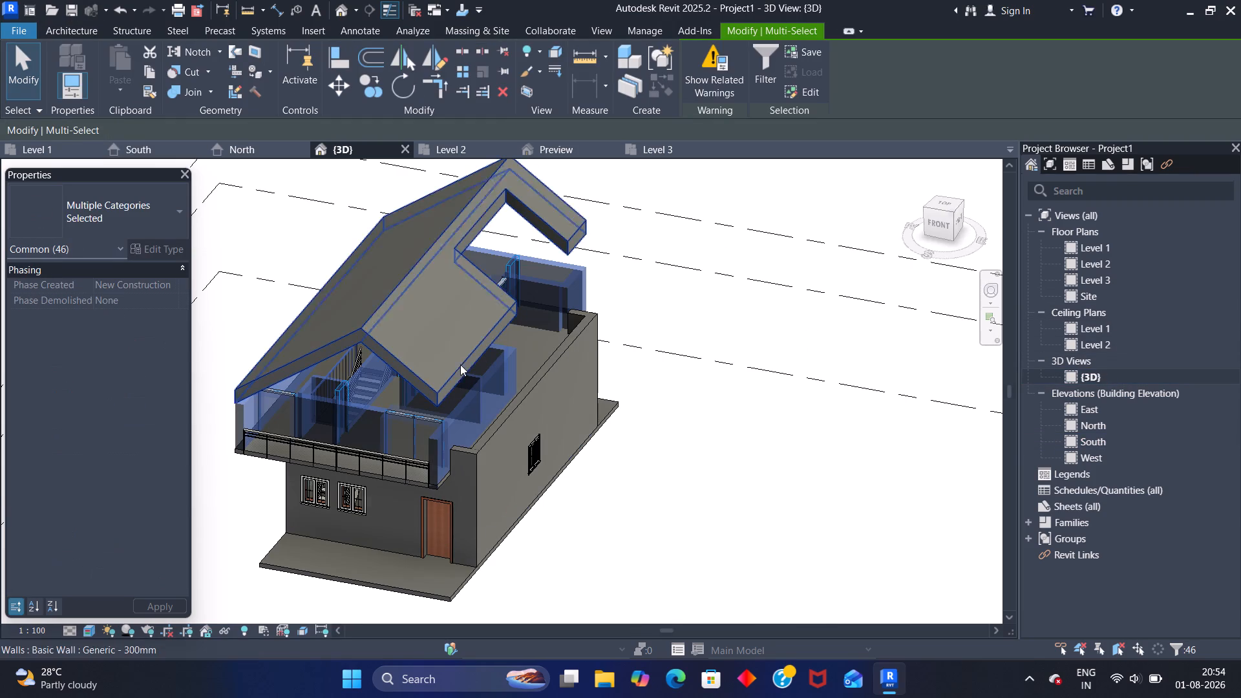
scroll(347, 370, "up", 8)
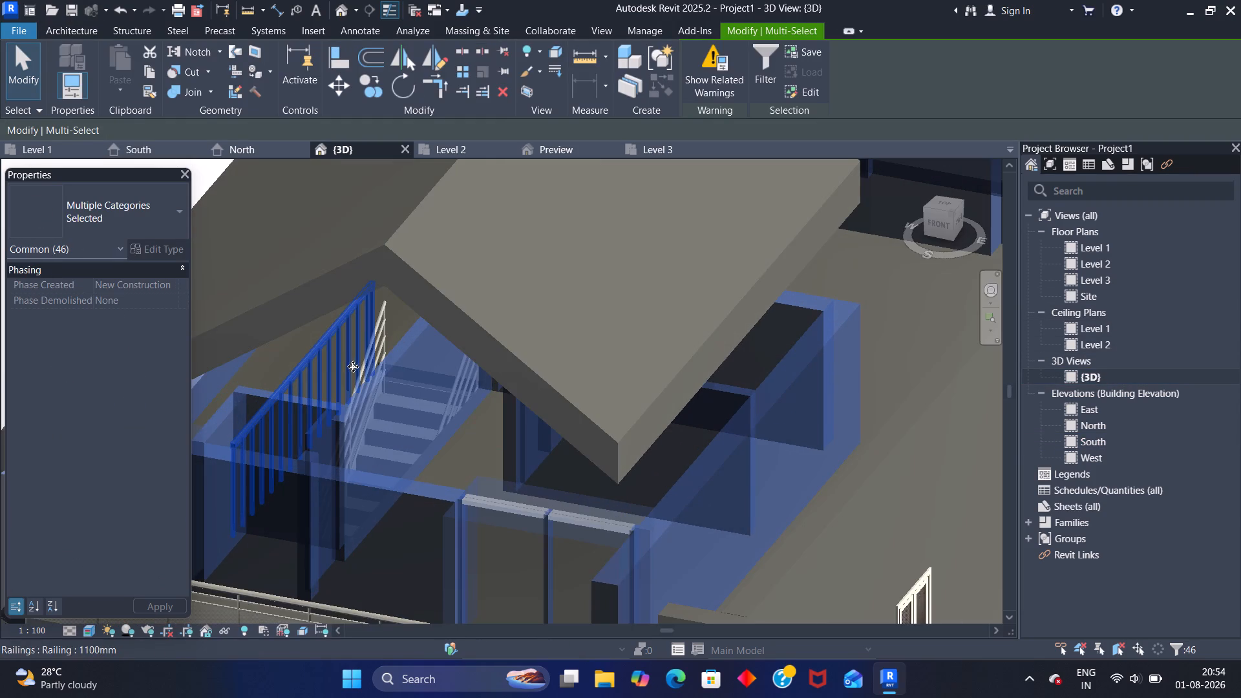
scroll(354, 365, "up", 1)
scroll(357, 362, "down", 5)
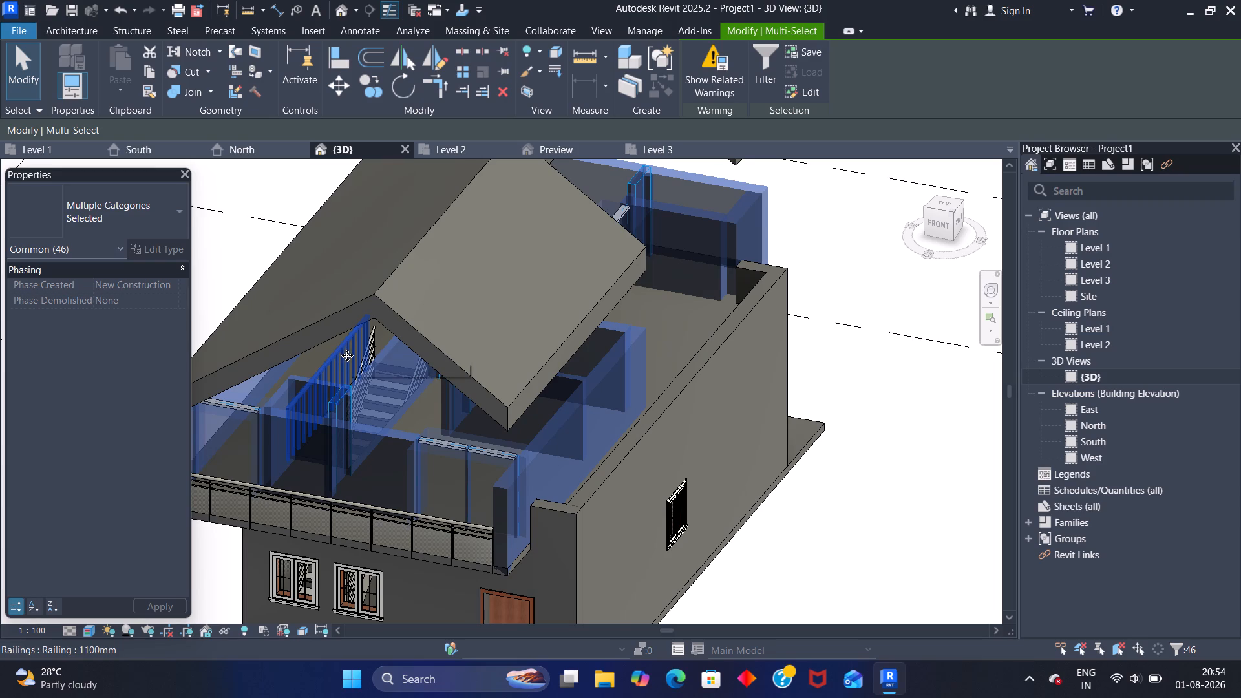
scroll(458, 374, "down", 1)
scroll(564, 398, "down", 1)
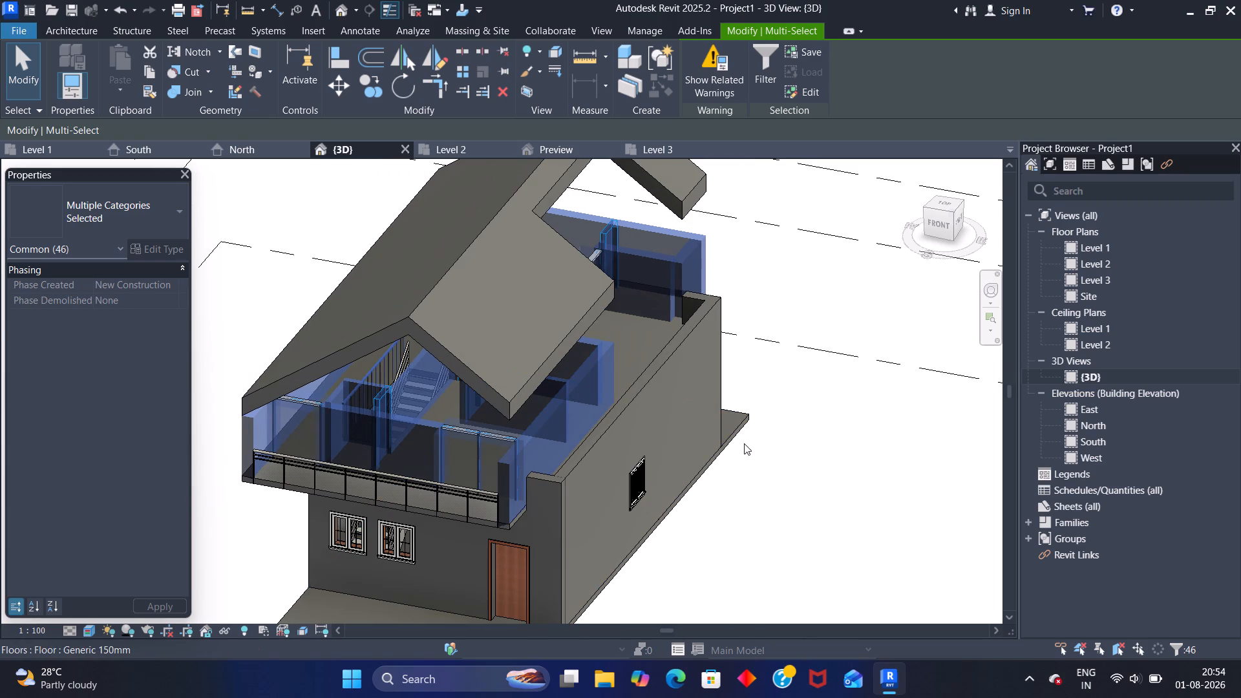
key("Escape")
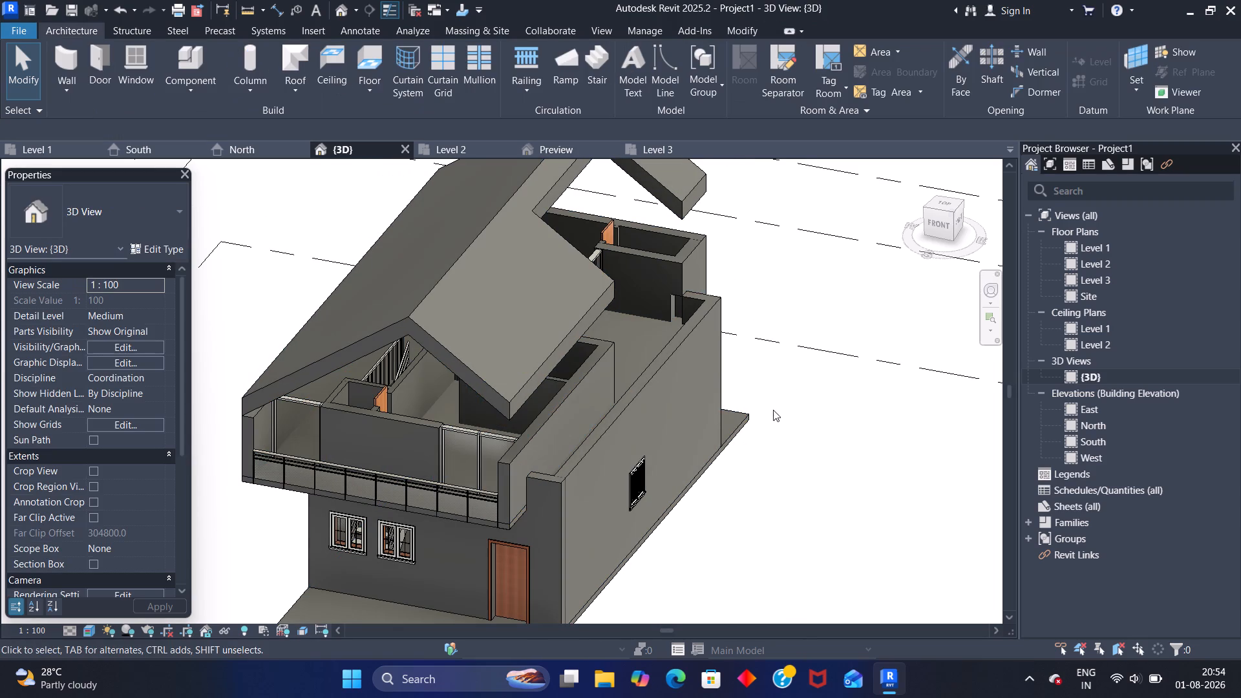
Orient the 3D view to the Front face, set its visual style to Hidden Line, and dismiss the save reminder.
left_click(941, 219)
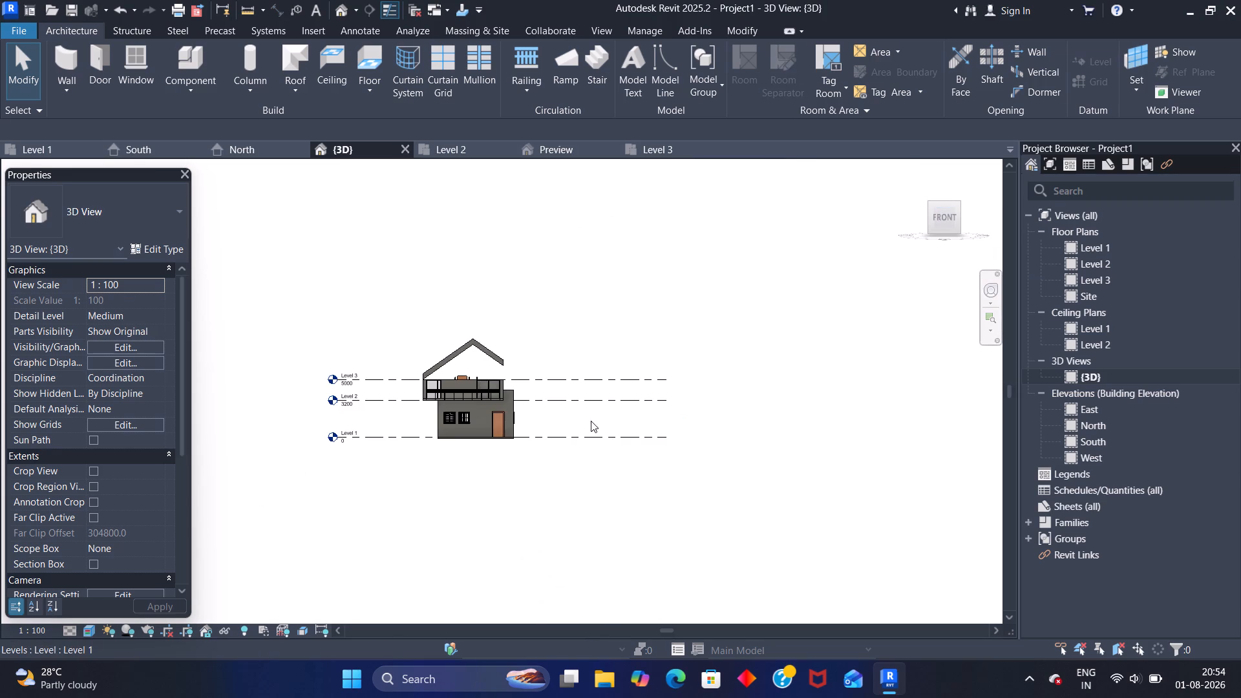
scroll(537, 409, "up", 6)
middle_click_drag(515, 372, 659, 363)
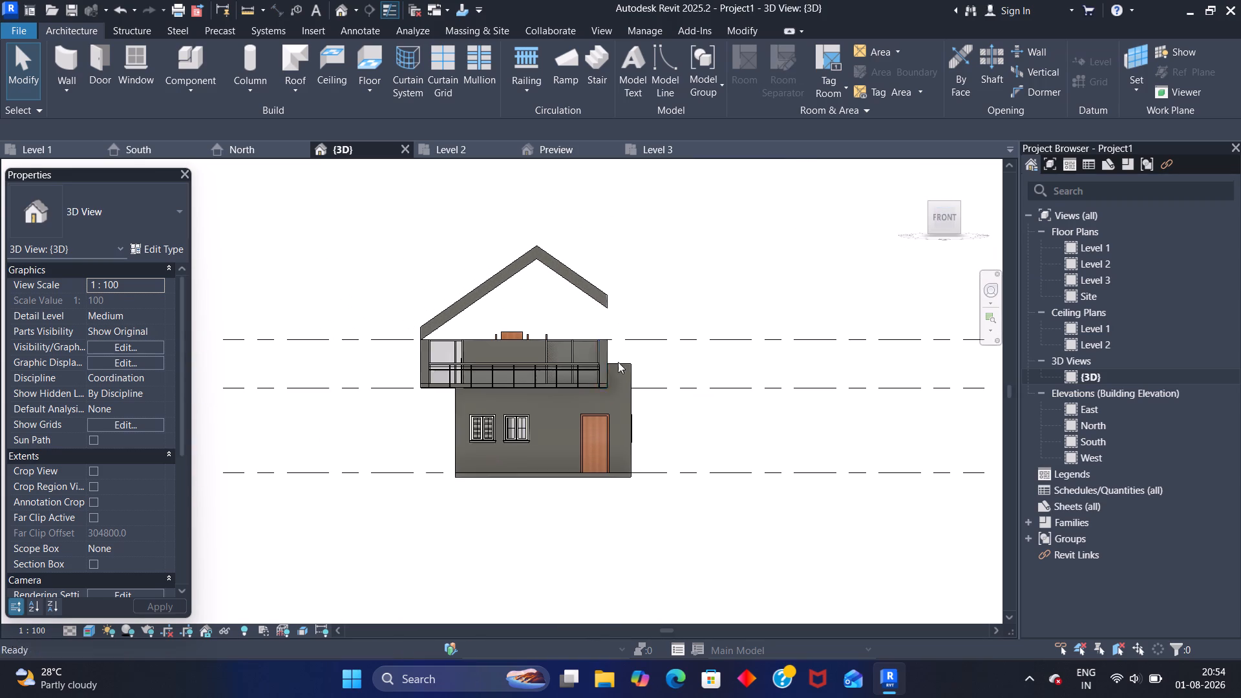
scroll(526, 368, "up", 1)
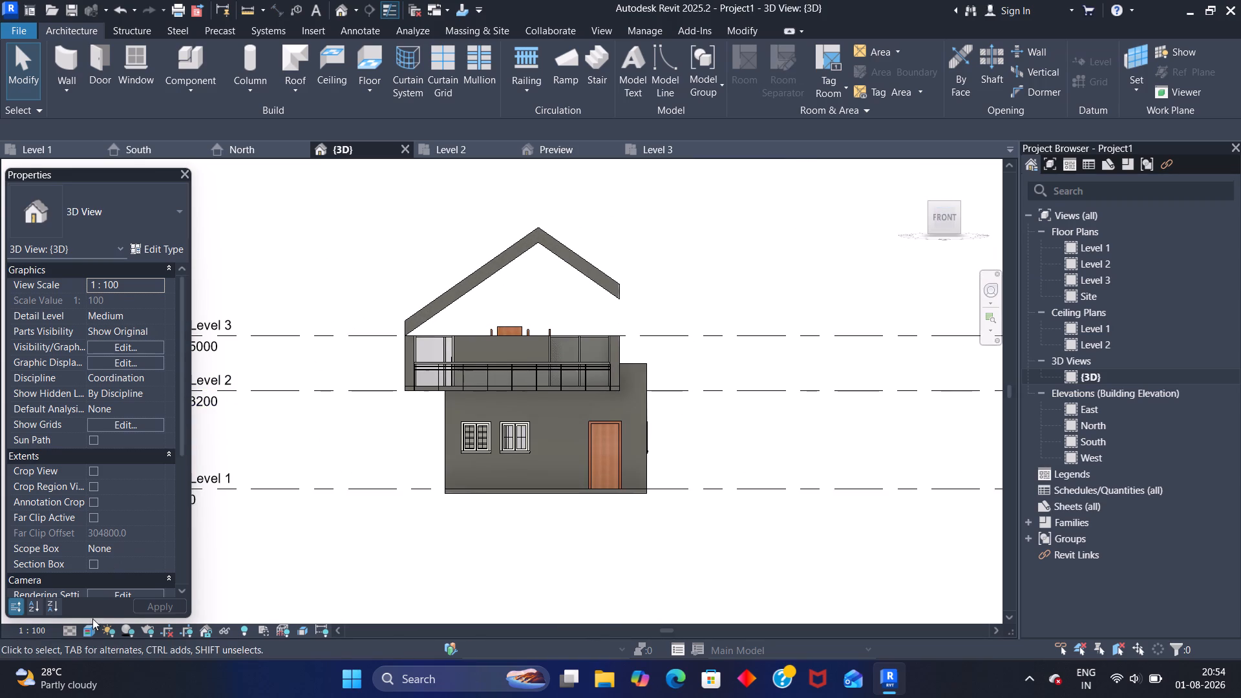
left_click(83, 628)
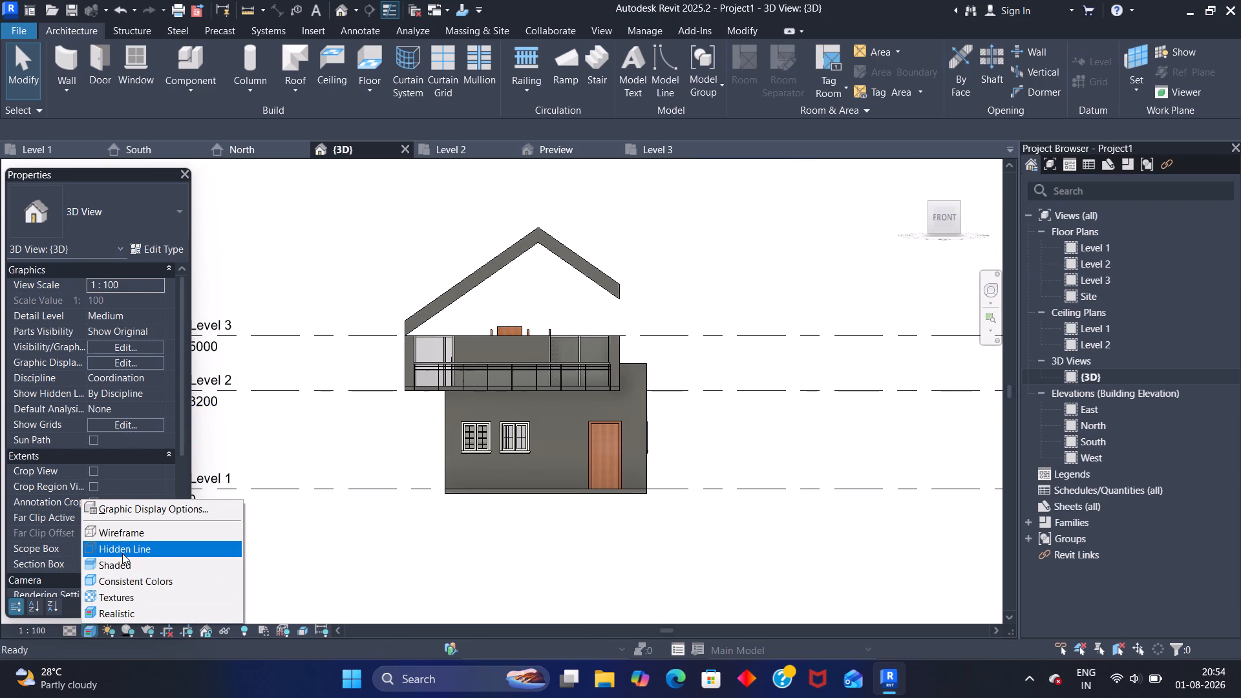
left_click(122, 553)
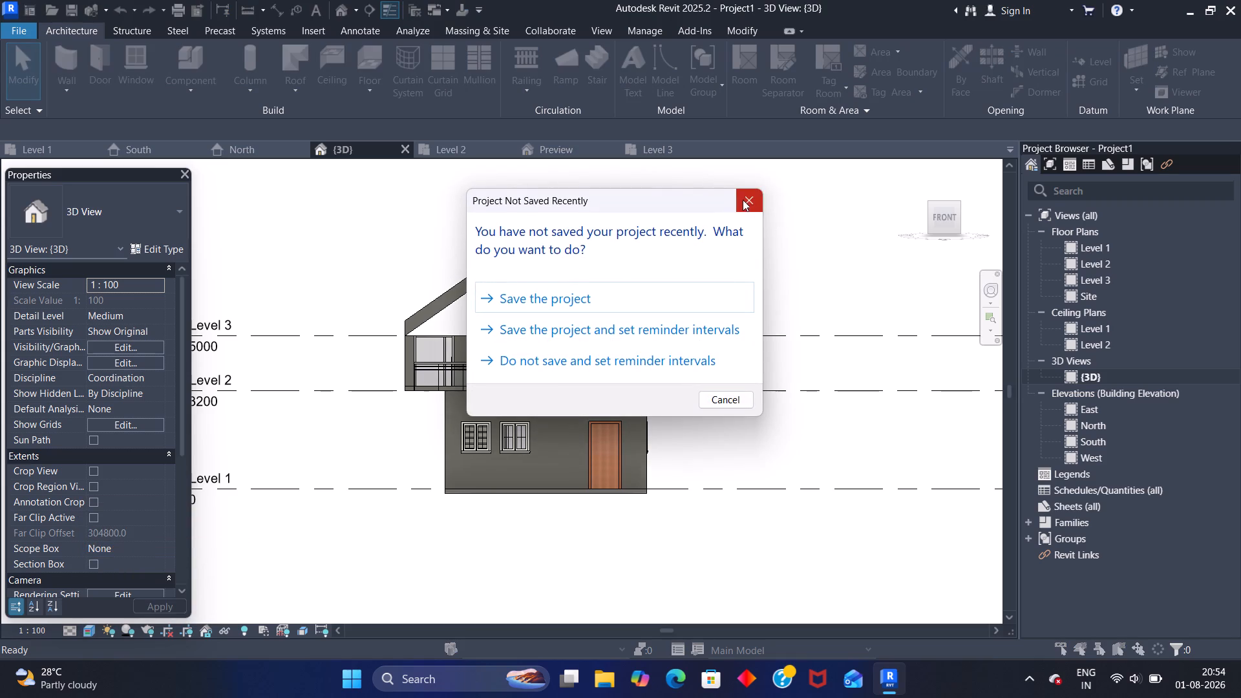
left_click(741, 198)
scroll(630, 355, "up", 2)
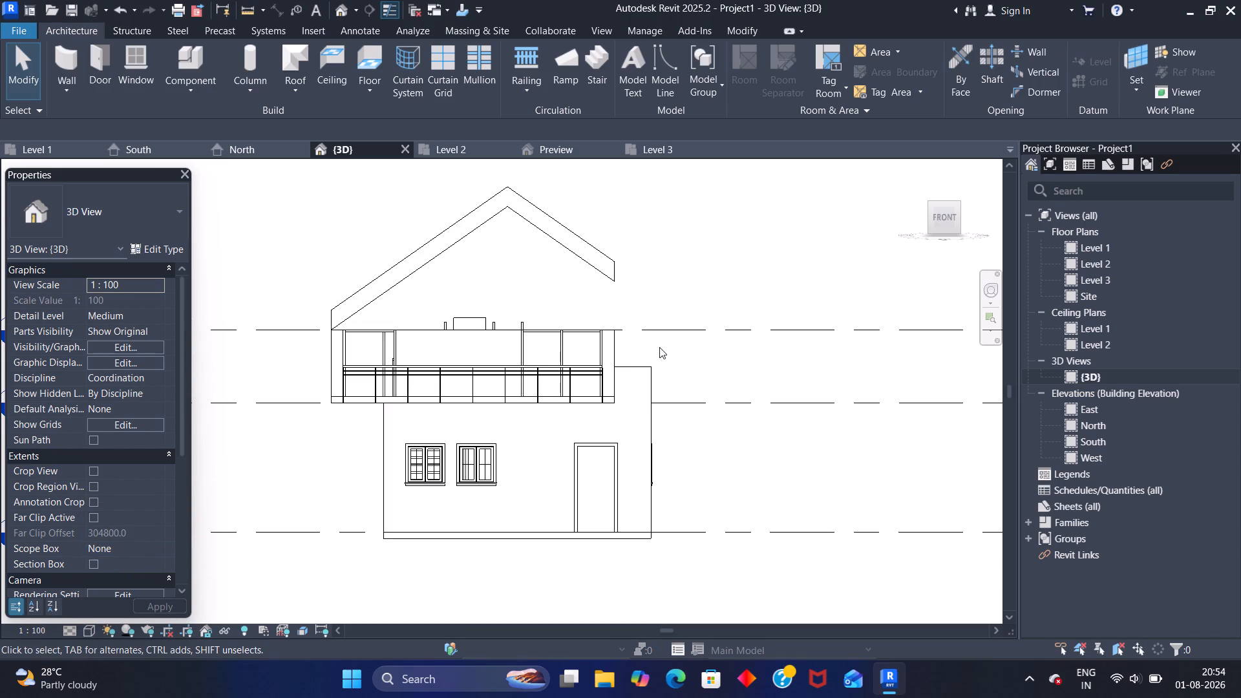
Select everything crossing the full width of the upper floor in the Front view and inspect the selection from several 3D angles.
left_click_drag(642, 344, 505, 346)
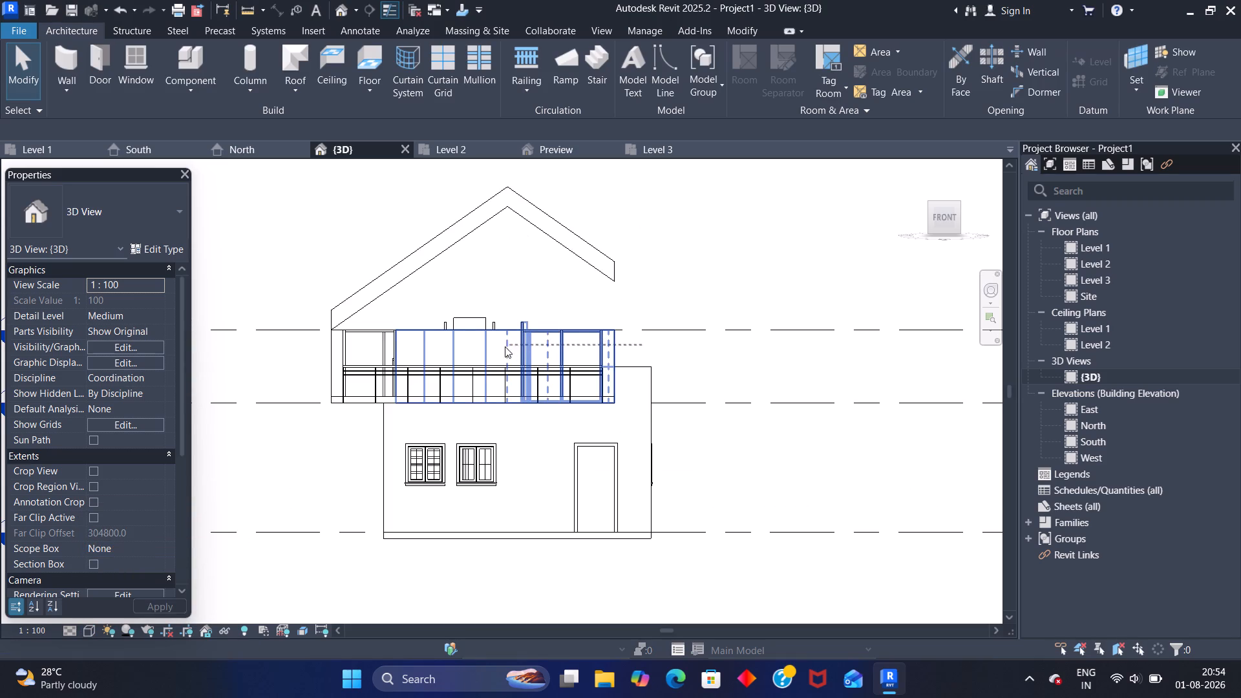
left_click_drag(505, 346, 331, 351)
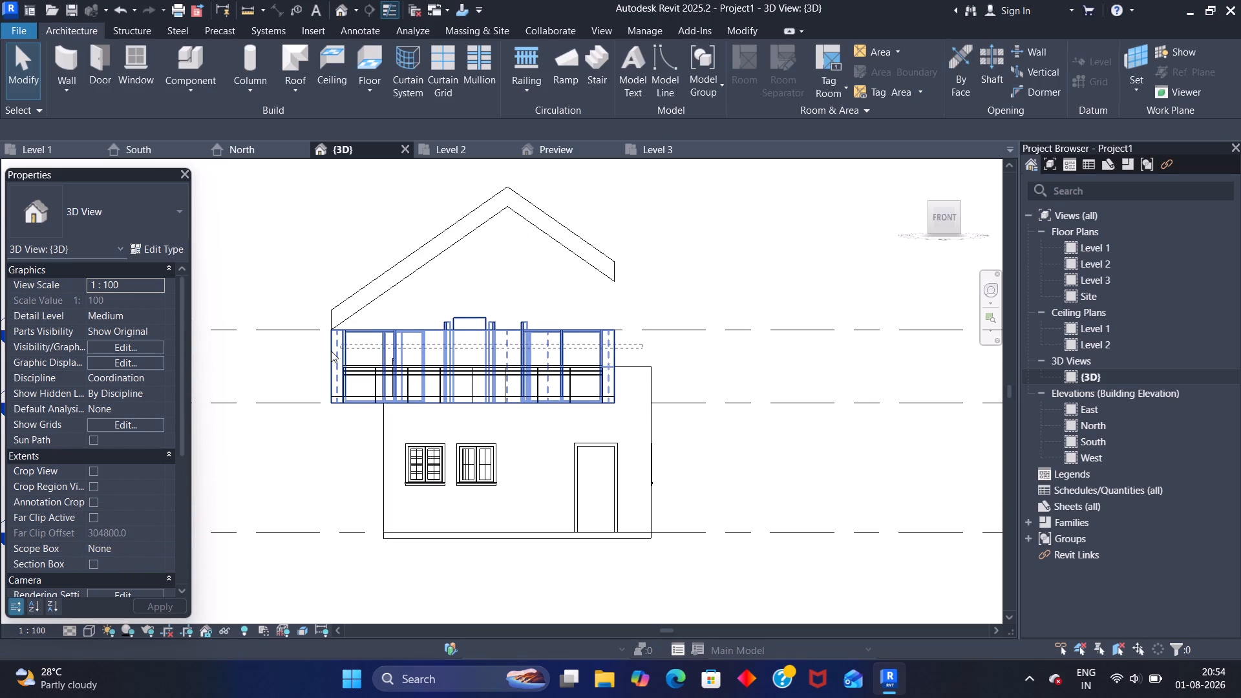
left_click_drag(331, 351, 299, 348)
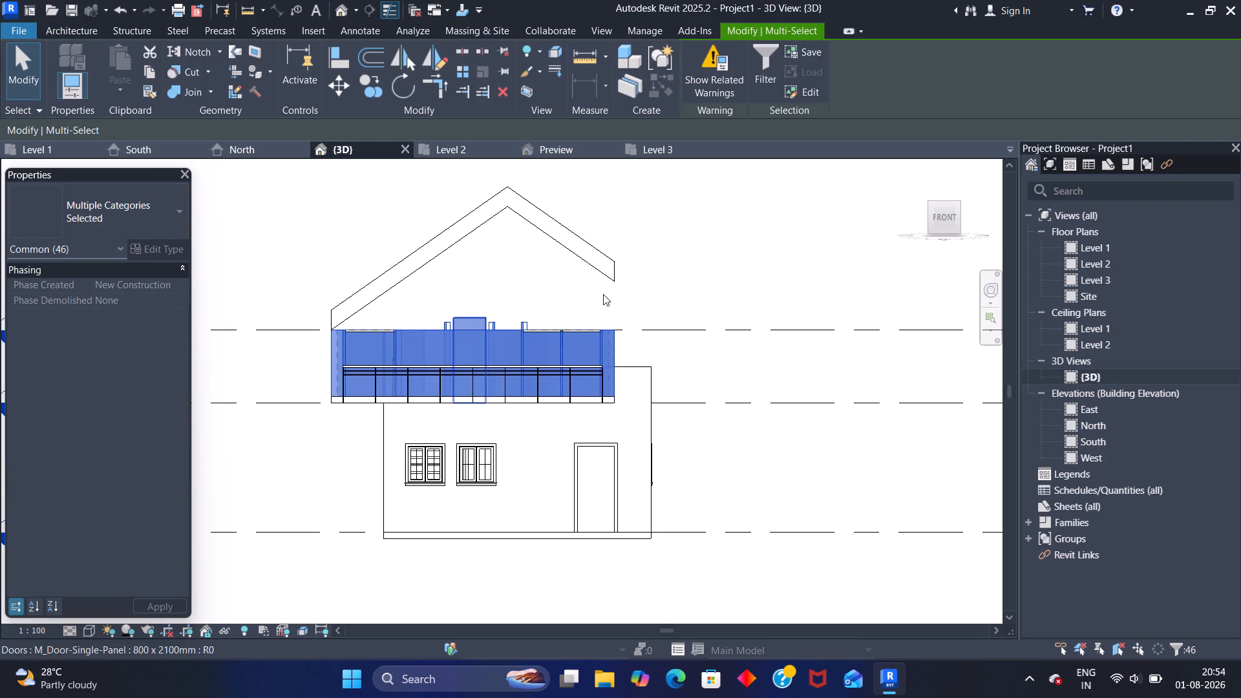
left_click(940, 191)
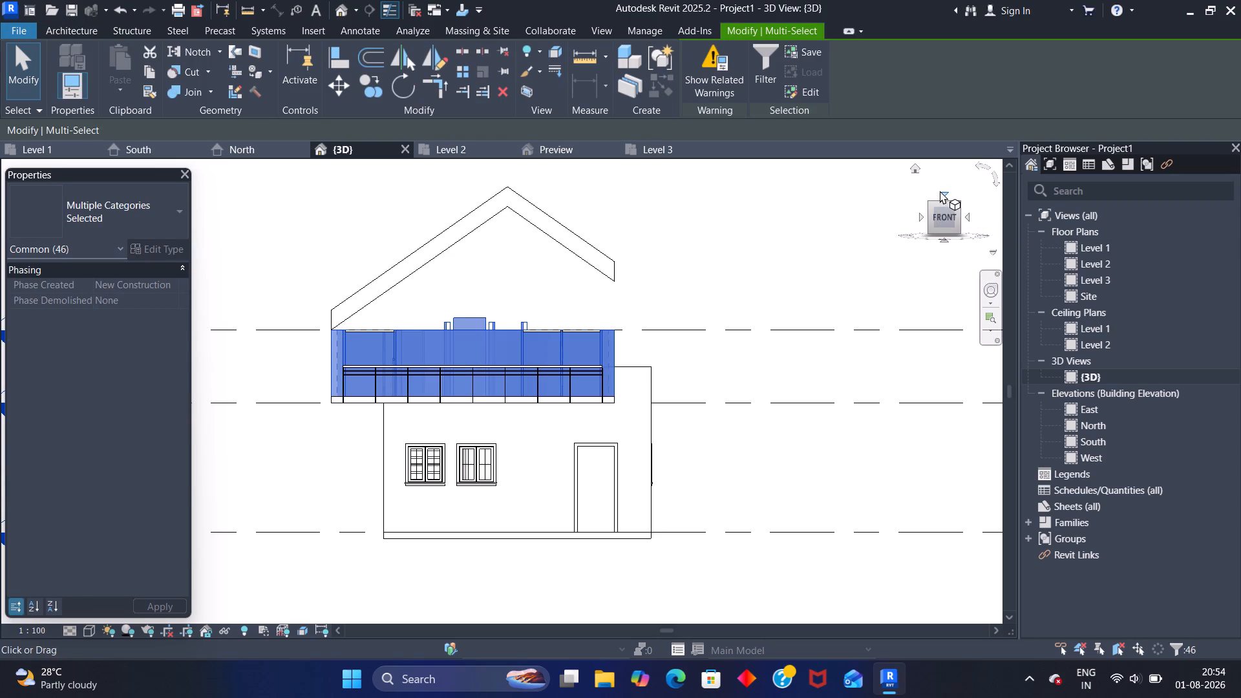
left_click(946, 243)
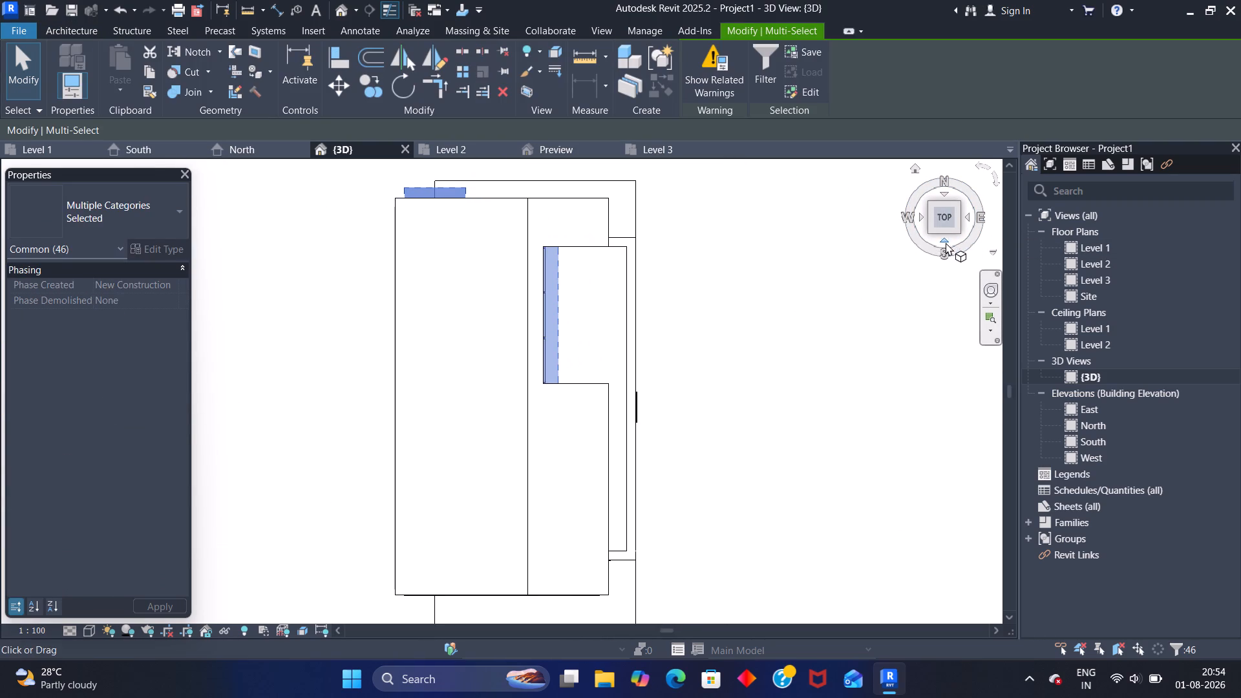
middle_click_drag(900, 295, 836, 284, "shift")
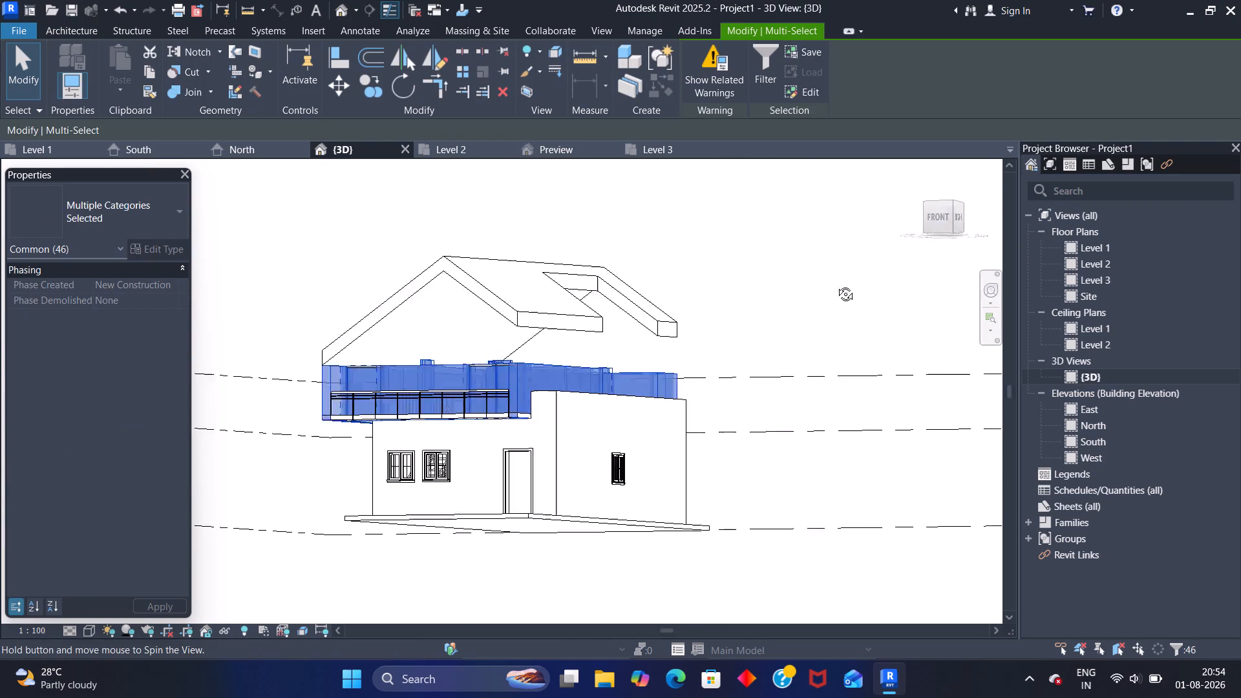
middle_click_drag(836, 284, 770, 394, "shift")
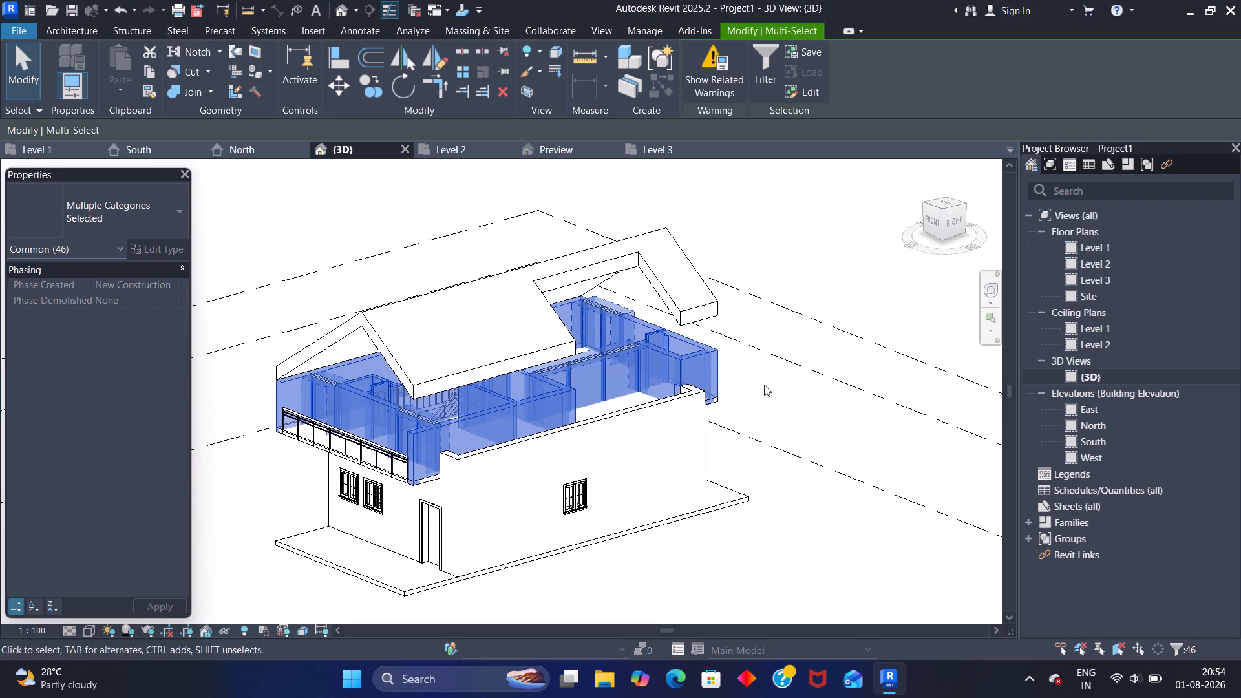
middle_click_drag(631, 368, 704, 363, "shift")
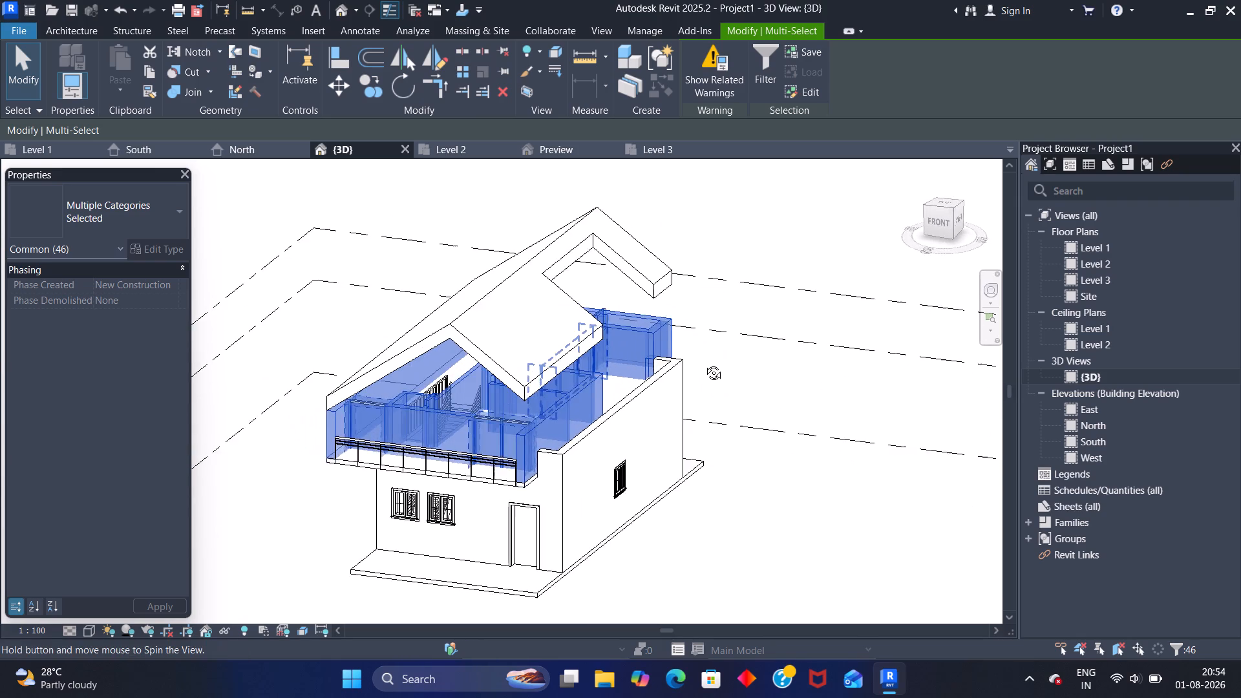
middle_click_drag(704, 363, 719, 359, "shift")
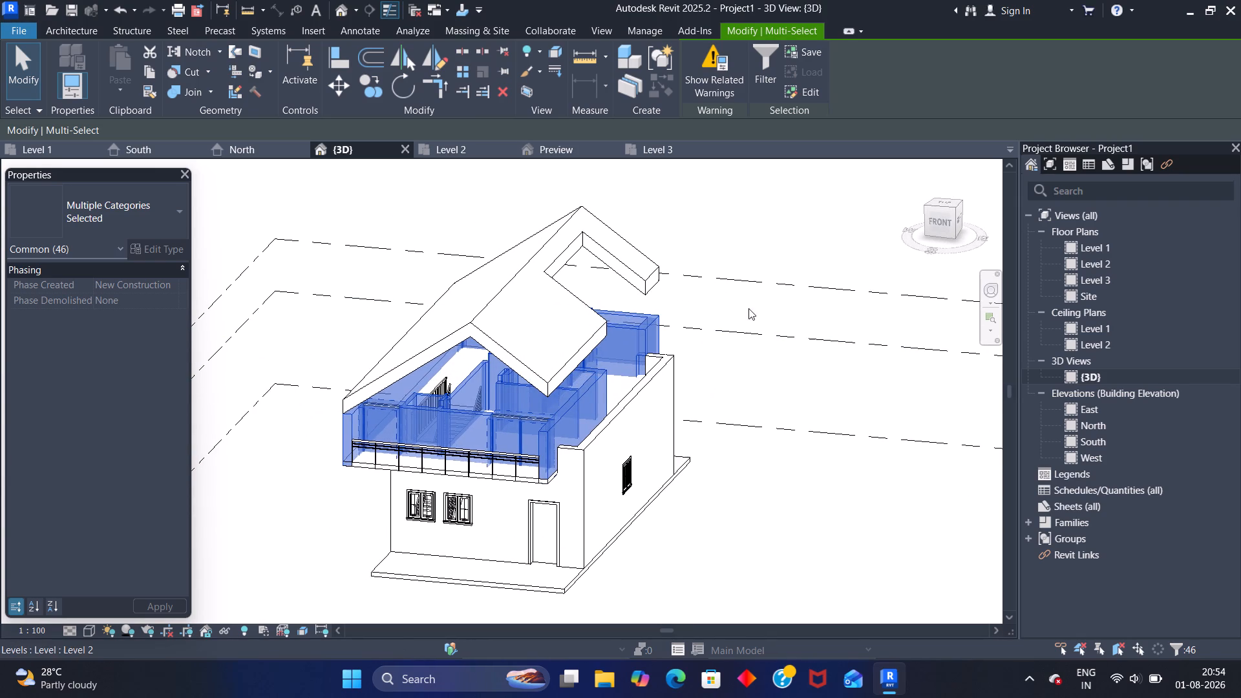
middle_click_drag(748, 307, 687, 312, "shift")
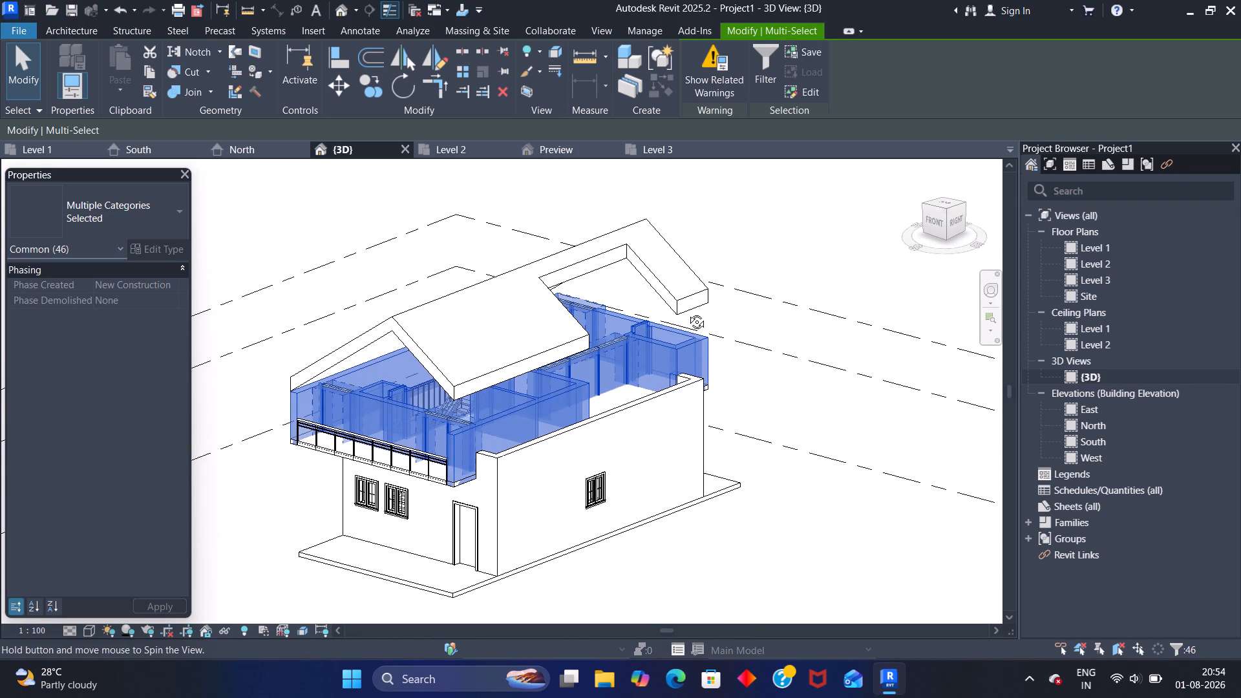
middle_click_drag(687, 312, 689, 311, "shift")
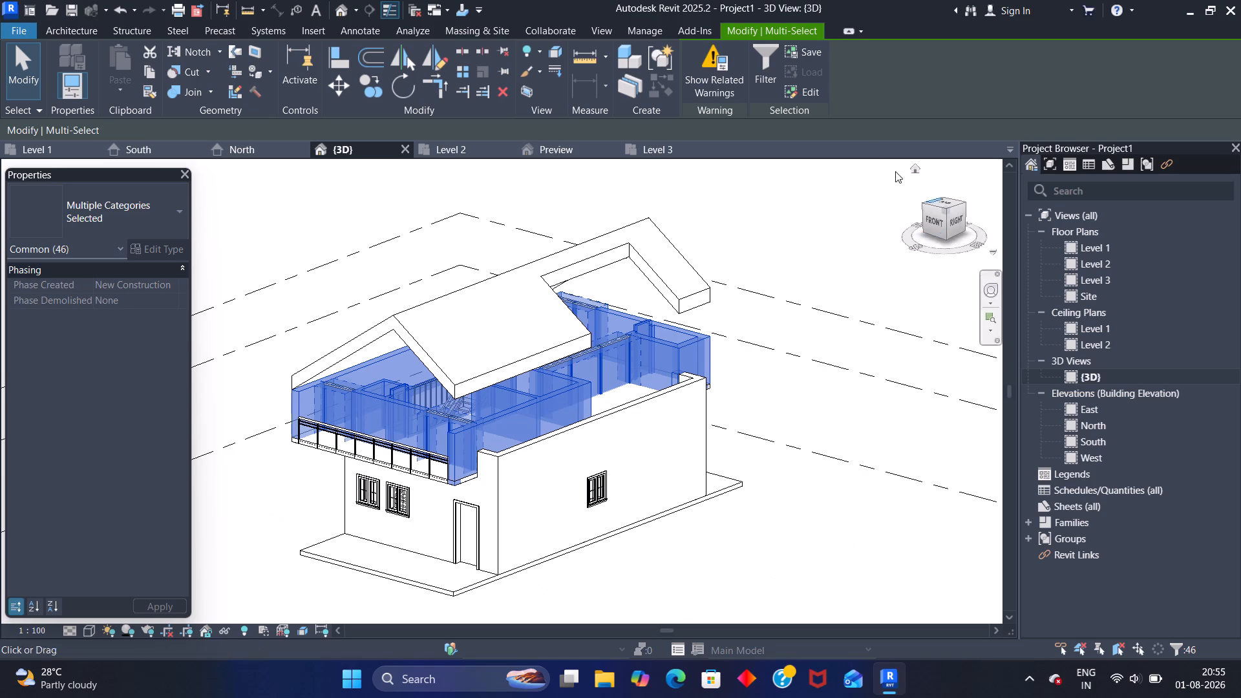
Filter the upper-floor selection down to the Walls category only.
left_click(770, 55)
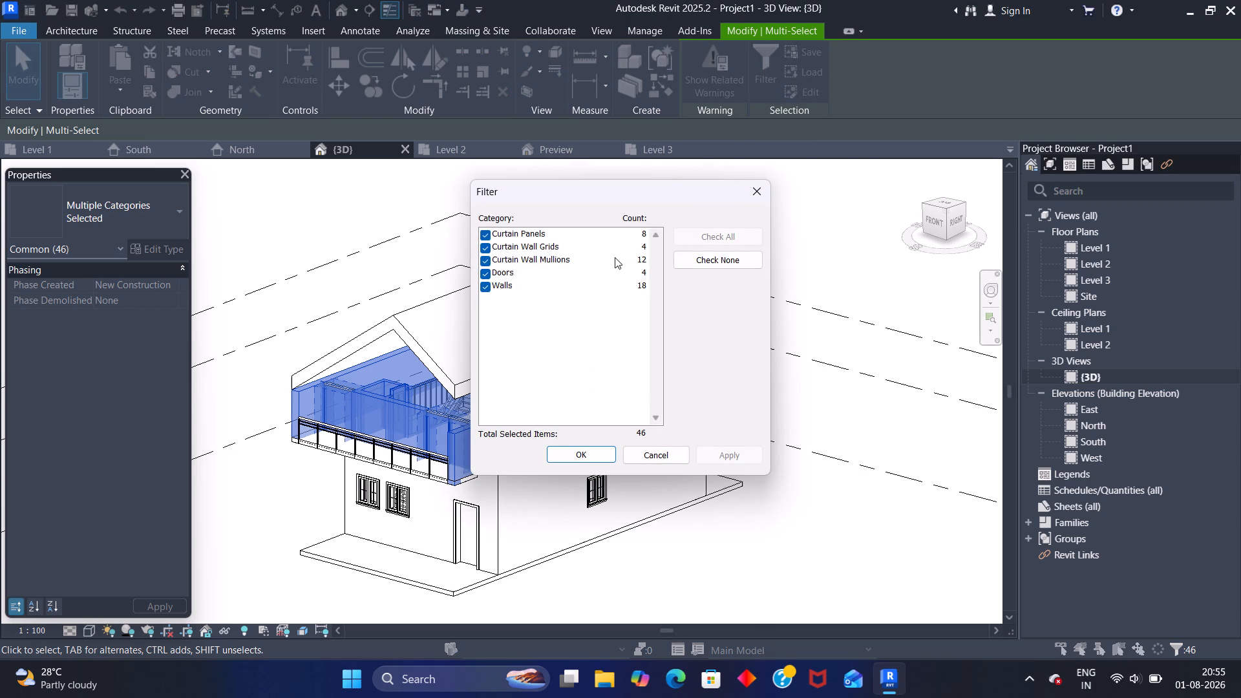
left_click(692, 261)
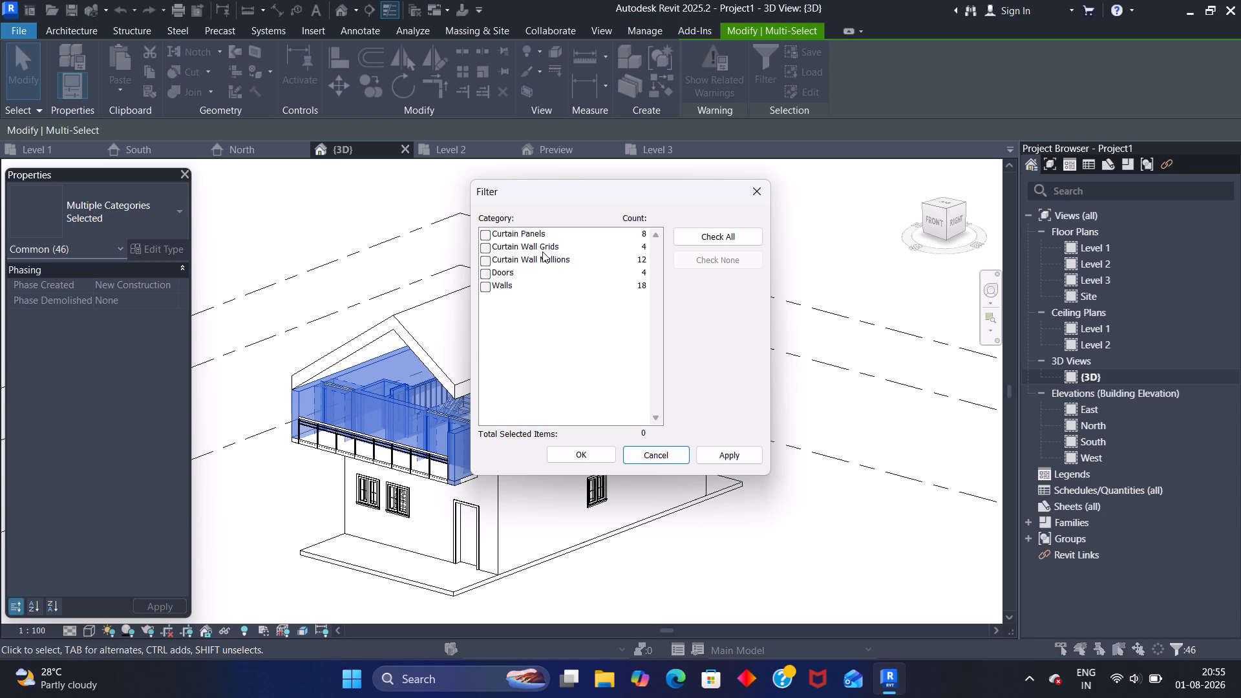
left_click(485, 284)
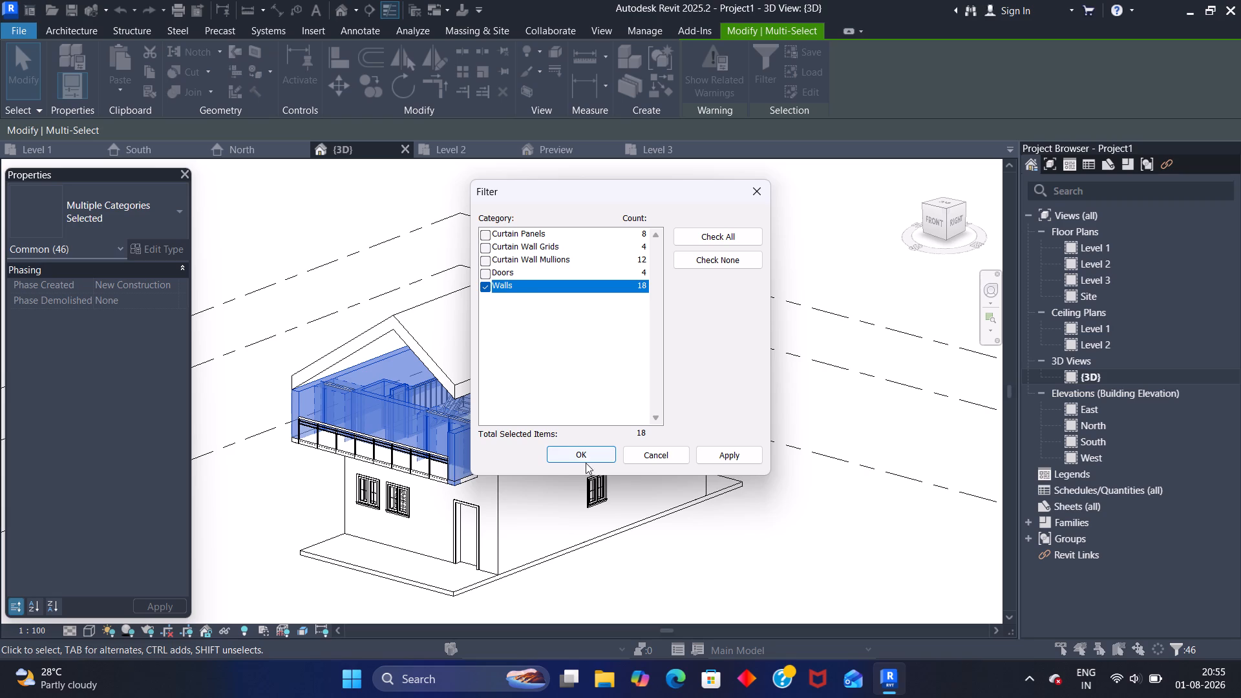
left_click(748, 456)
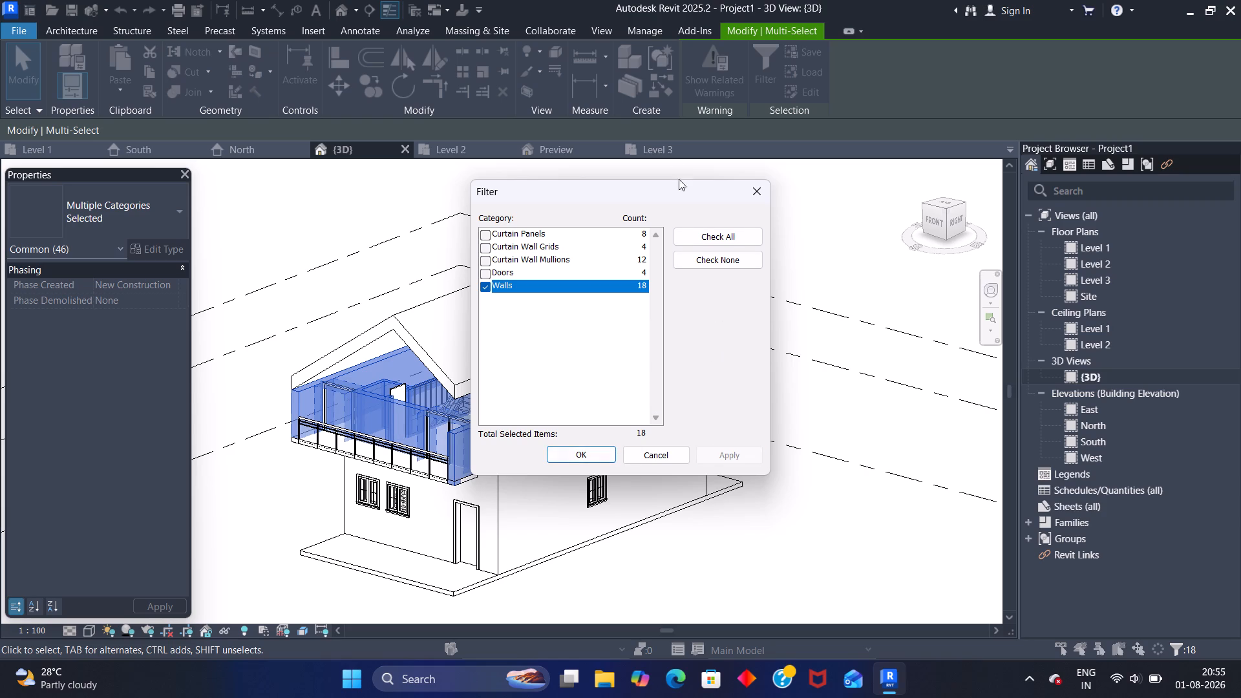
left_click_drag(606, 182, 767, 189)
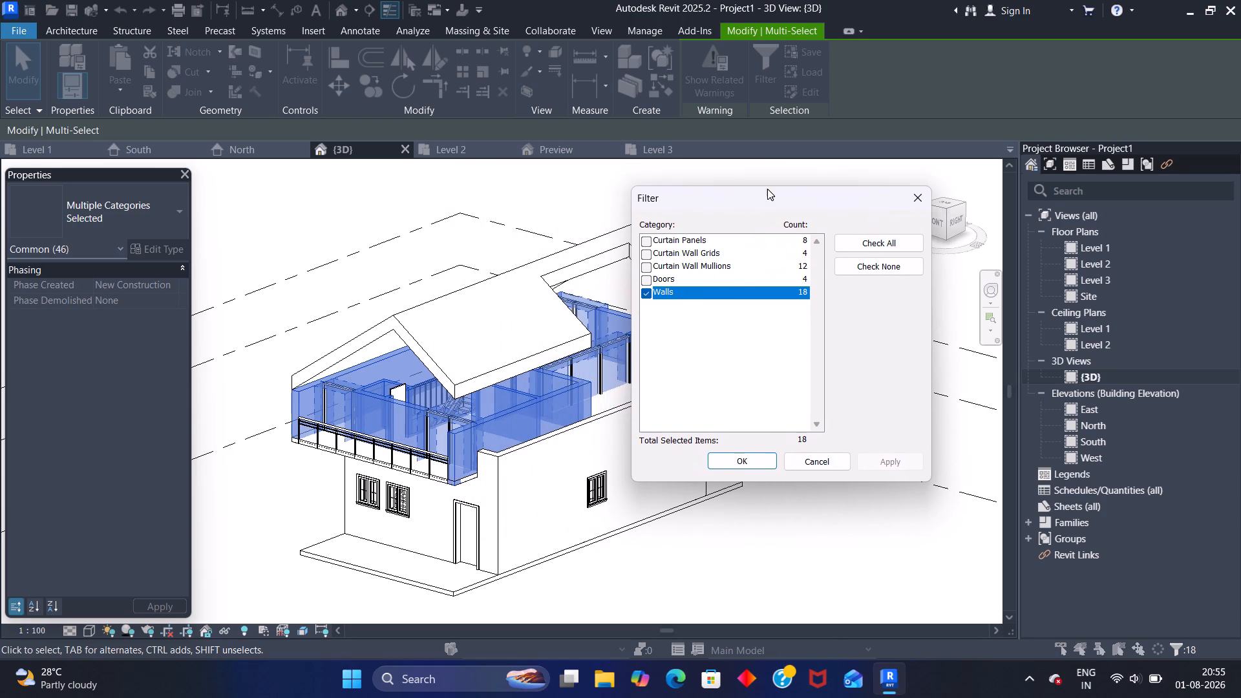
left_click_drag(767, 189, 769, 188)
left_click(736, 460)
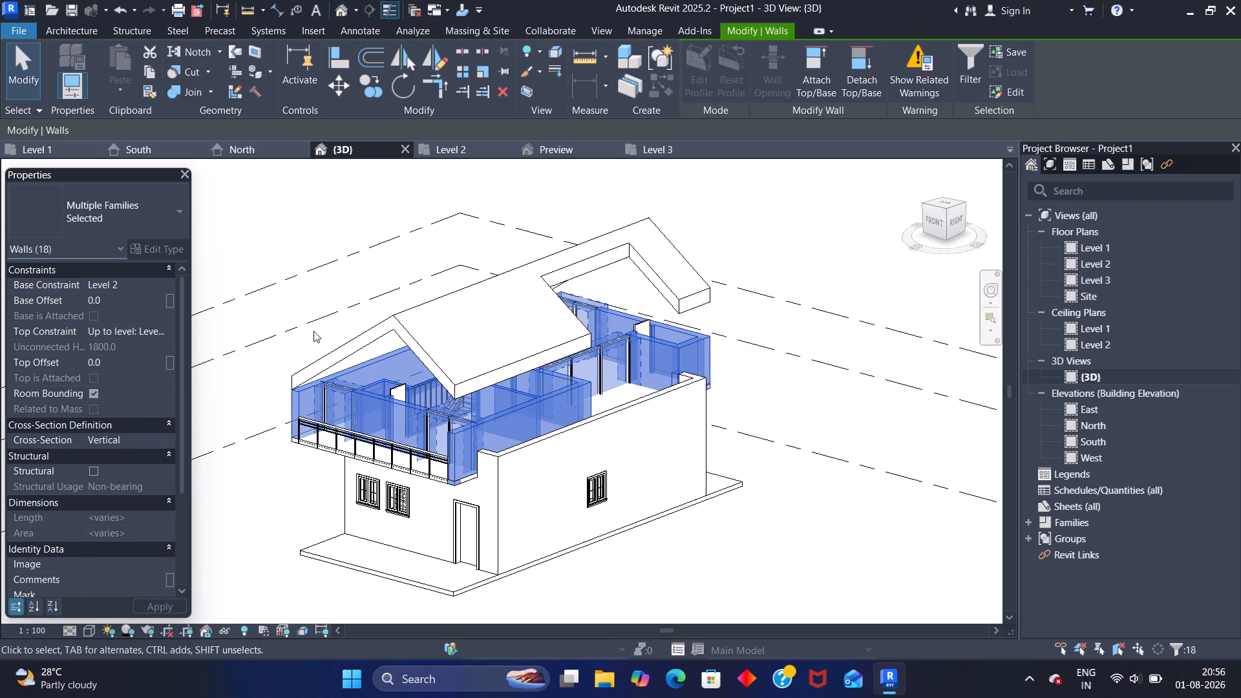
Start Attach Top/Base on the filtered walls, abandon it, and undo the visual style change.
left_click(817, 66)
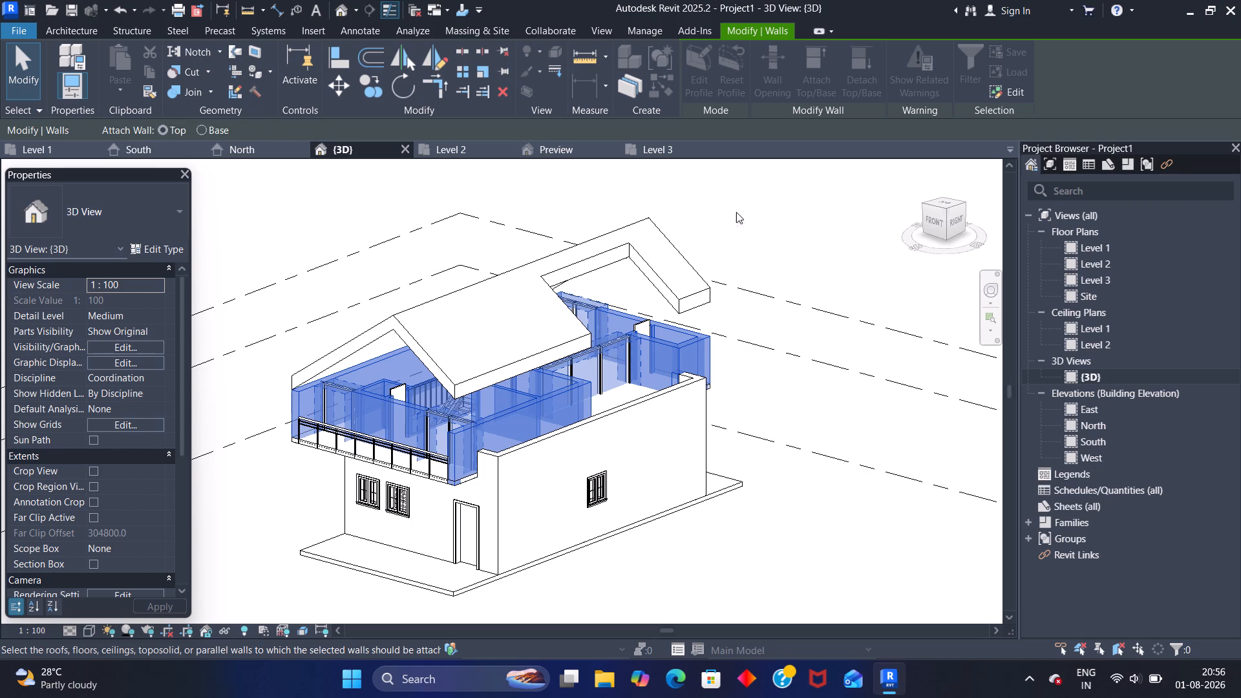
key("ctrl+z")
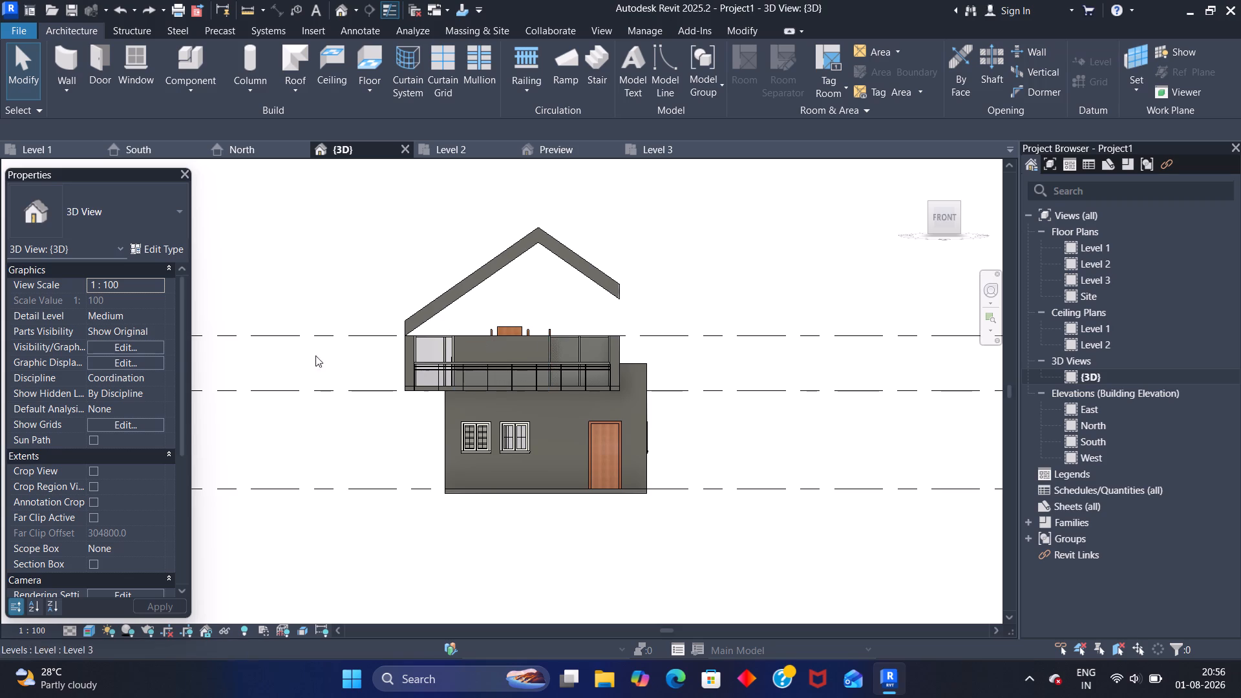
Set the 3D view's visual style to Hidden Line again.
left_click(91, 632)
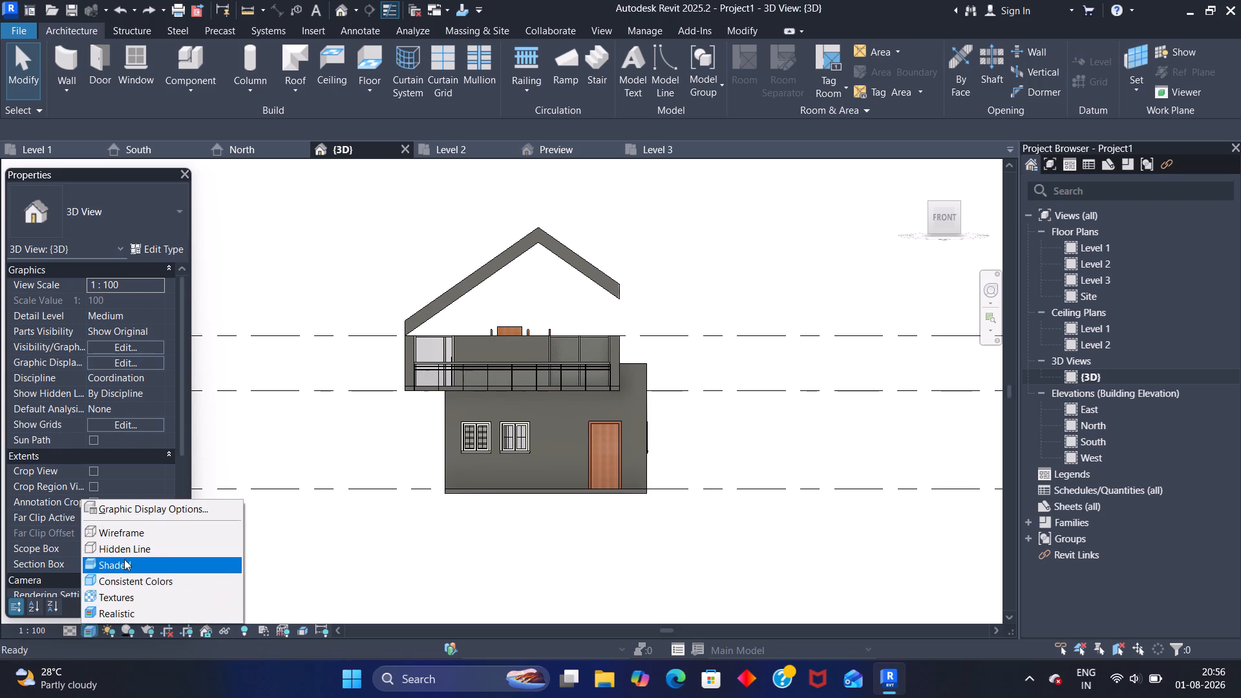
left_click(127, 555)
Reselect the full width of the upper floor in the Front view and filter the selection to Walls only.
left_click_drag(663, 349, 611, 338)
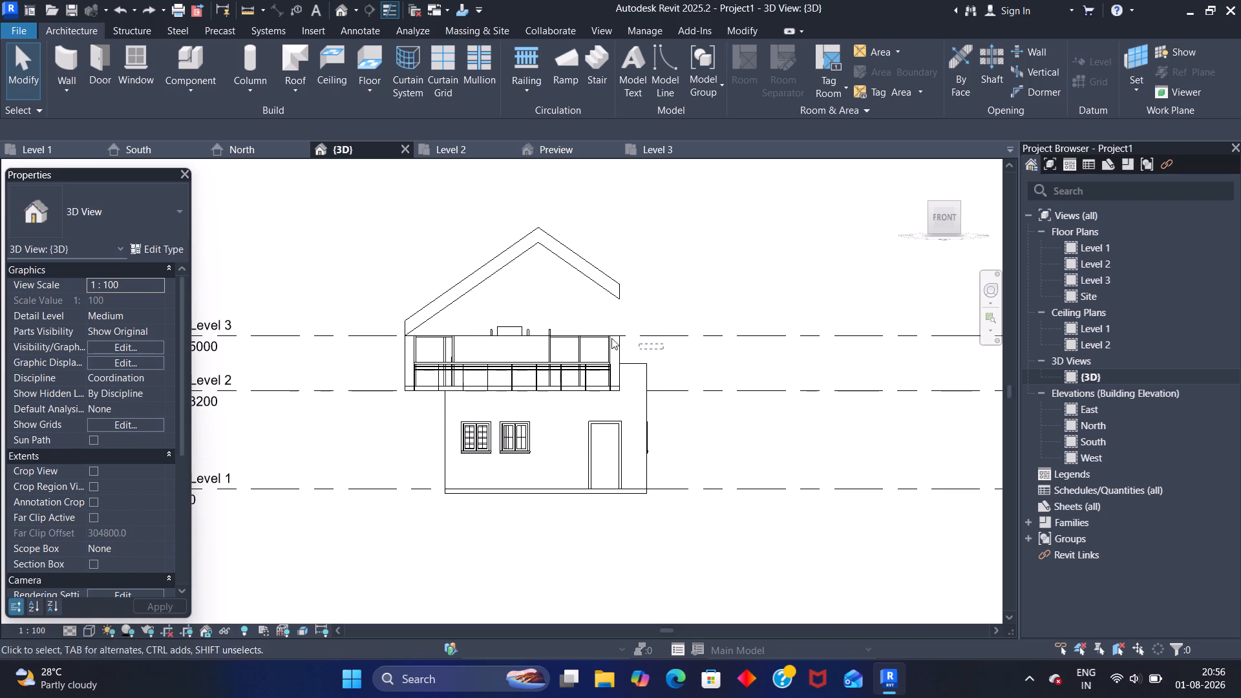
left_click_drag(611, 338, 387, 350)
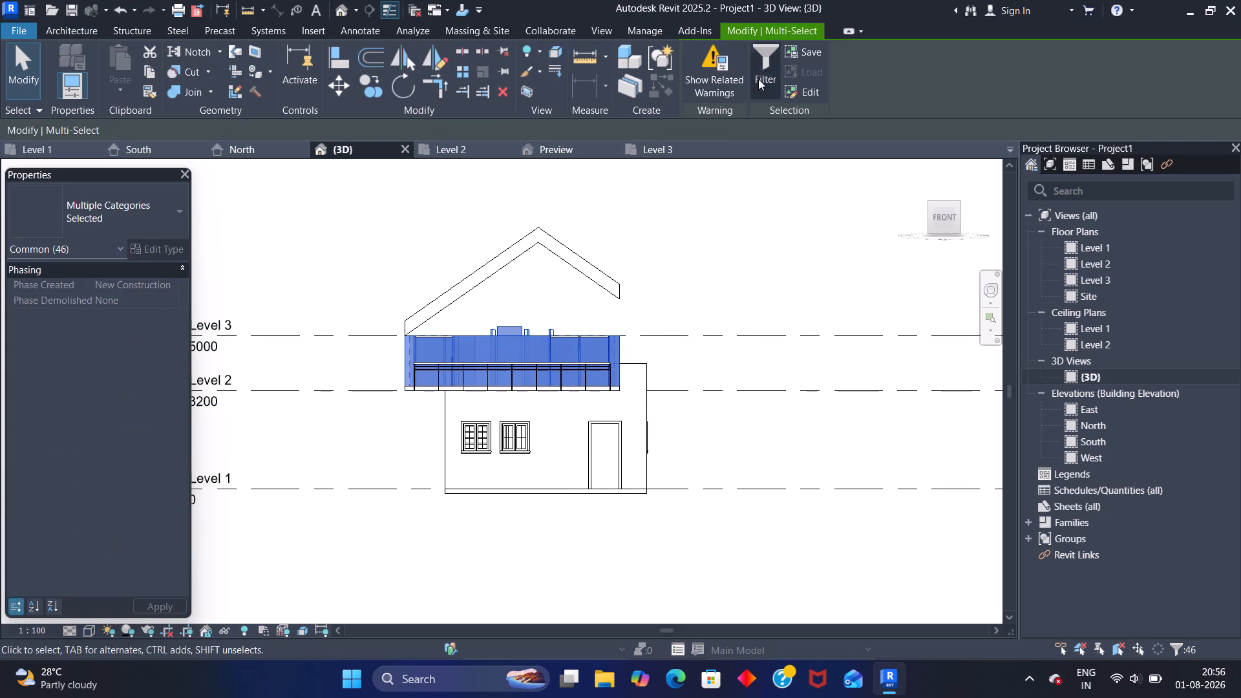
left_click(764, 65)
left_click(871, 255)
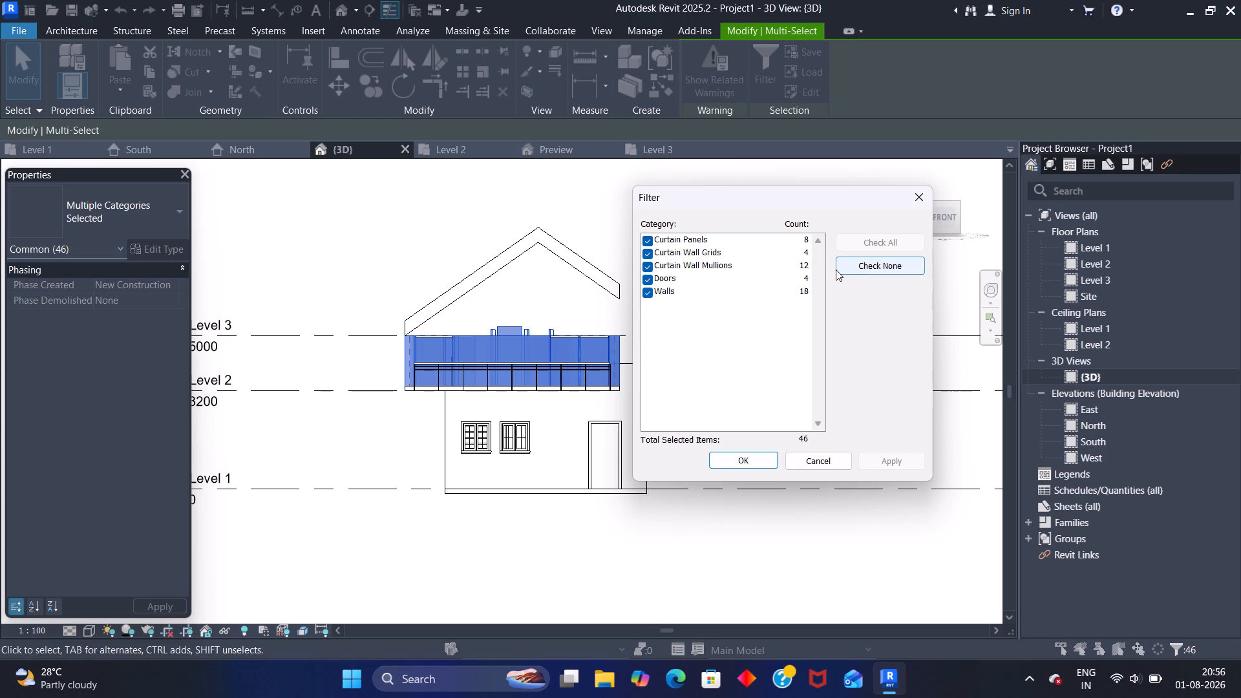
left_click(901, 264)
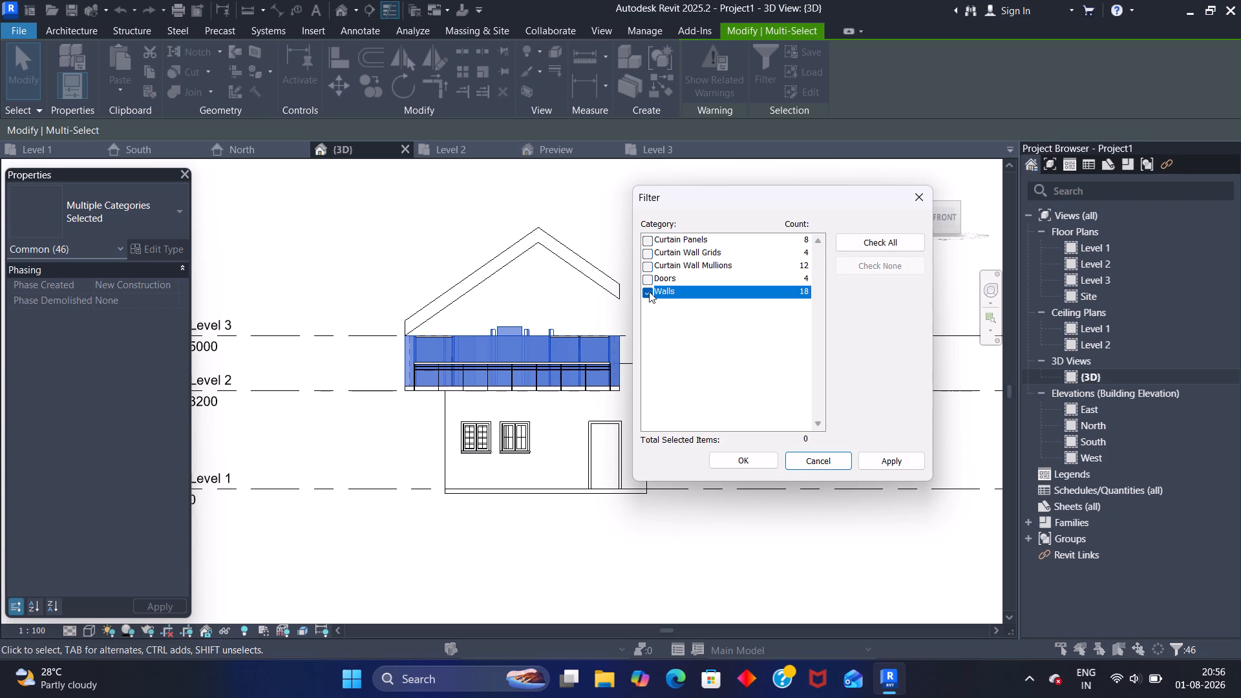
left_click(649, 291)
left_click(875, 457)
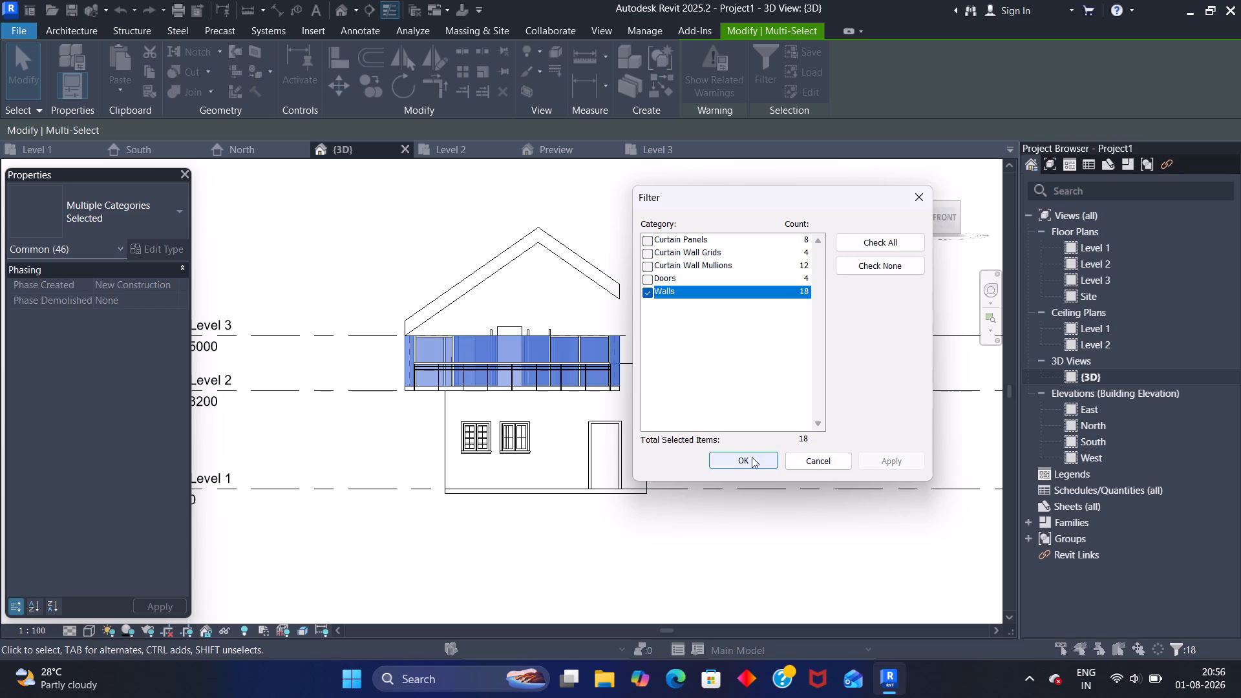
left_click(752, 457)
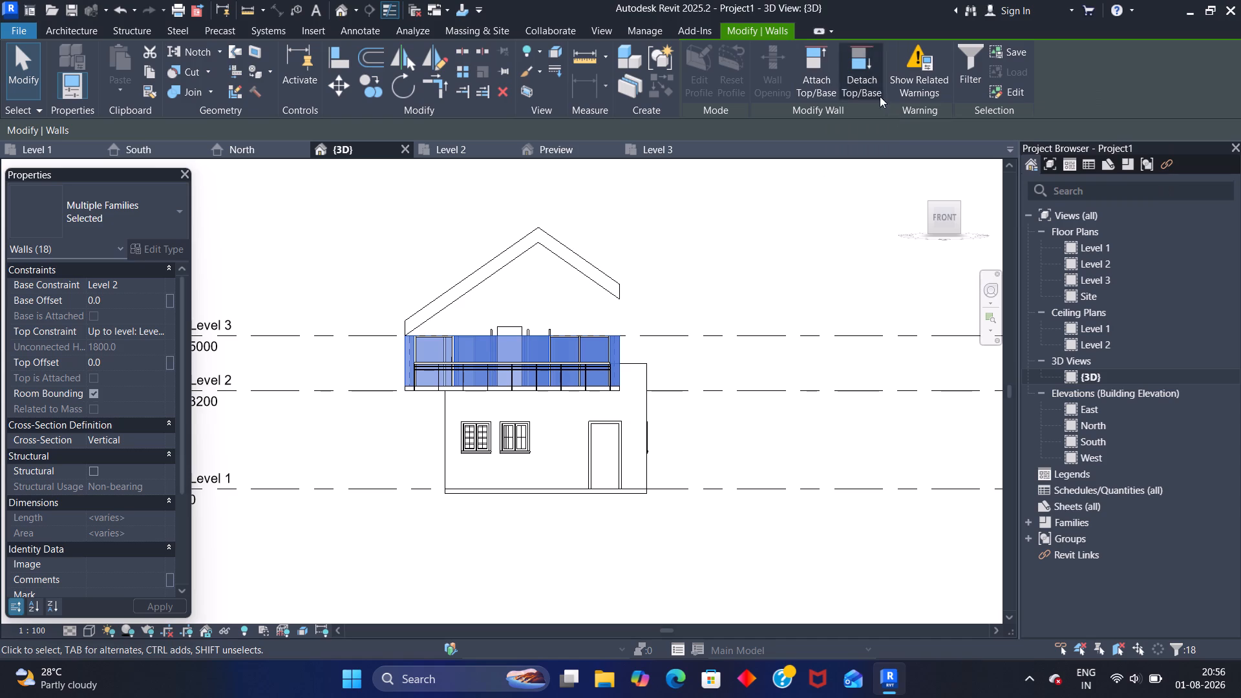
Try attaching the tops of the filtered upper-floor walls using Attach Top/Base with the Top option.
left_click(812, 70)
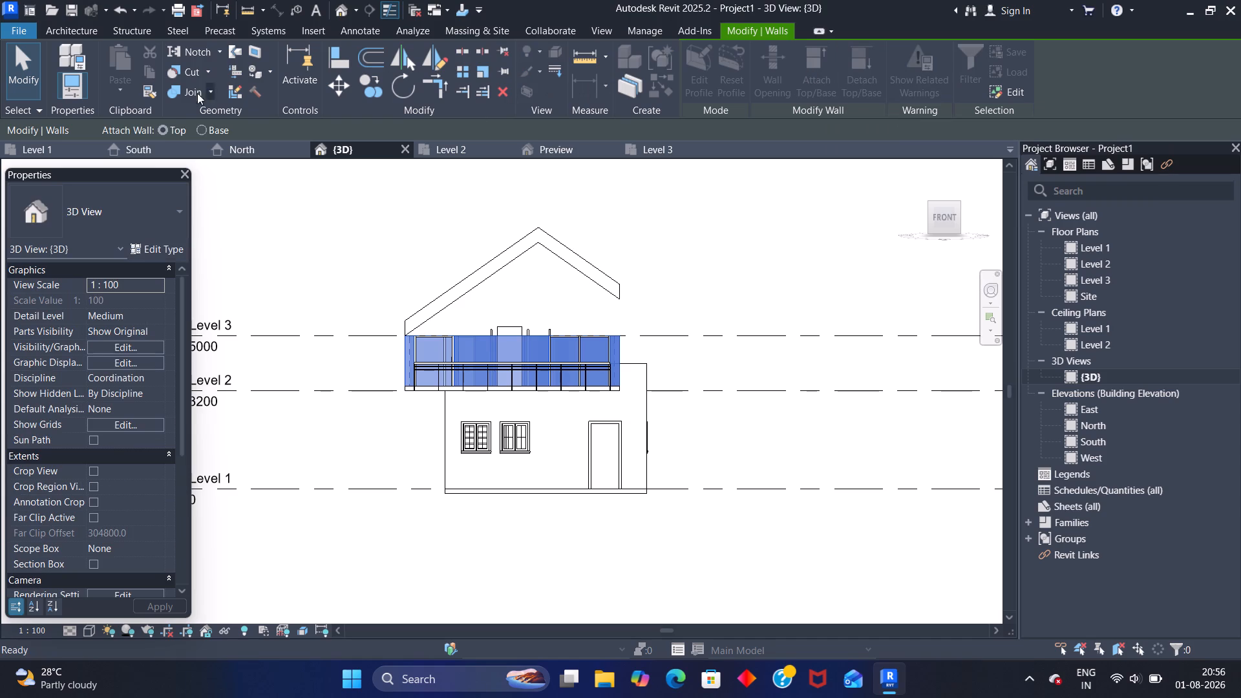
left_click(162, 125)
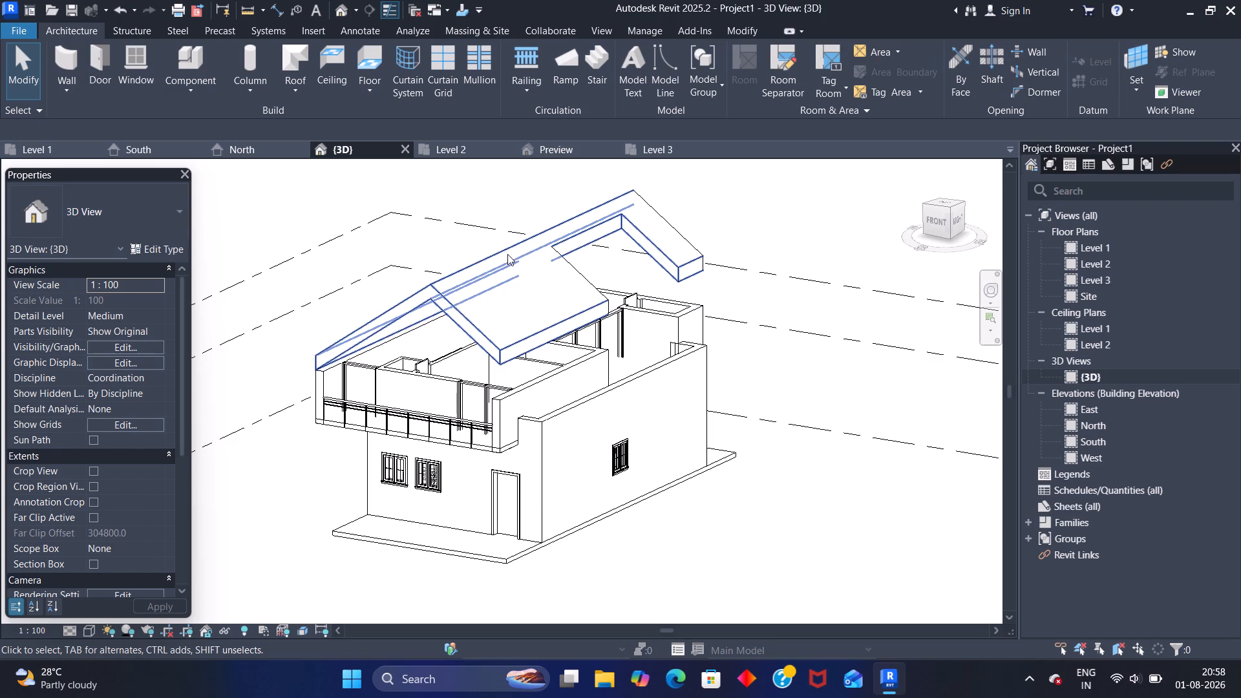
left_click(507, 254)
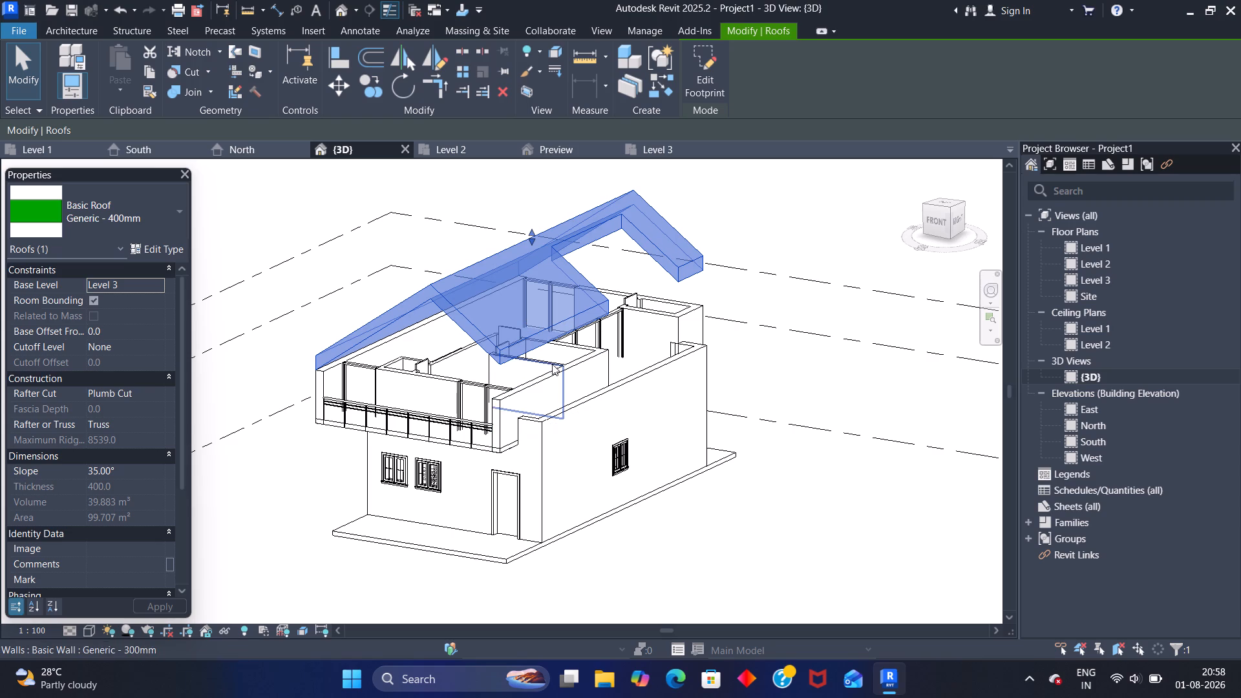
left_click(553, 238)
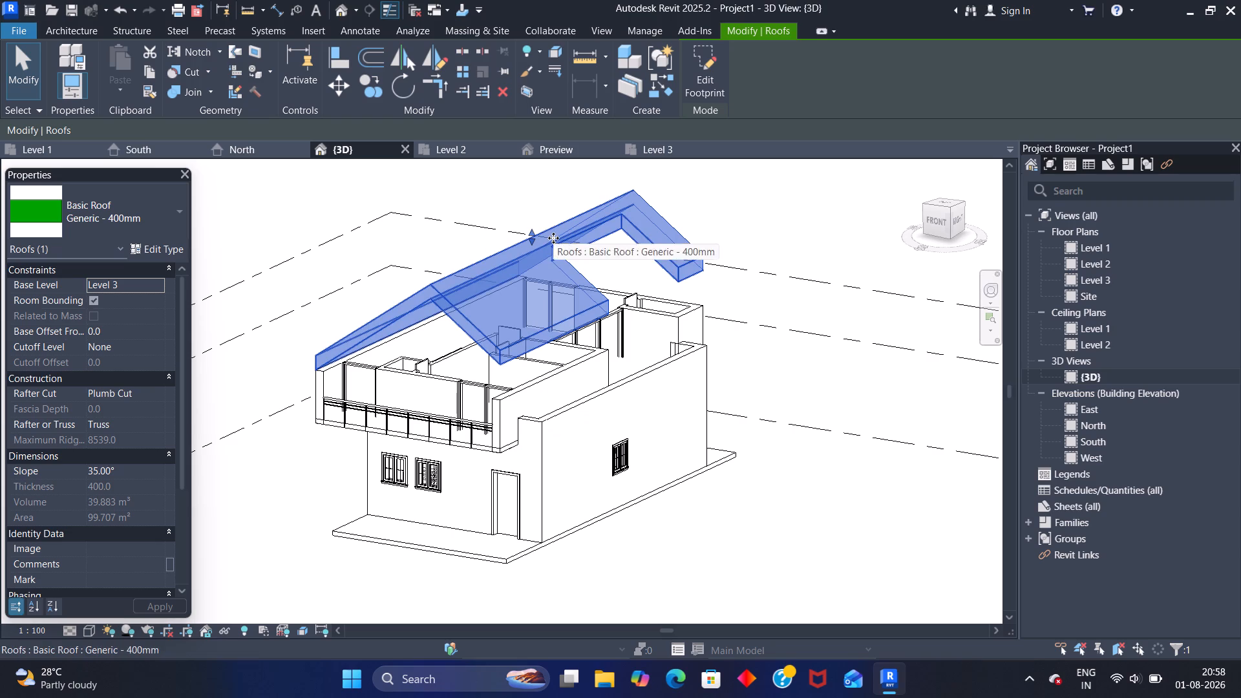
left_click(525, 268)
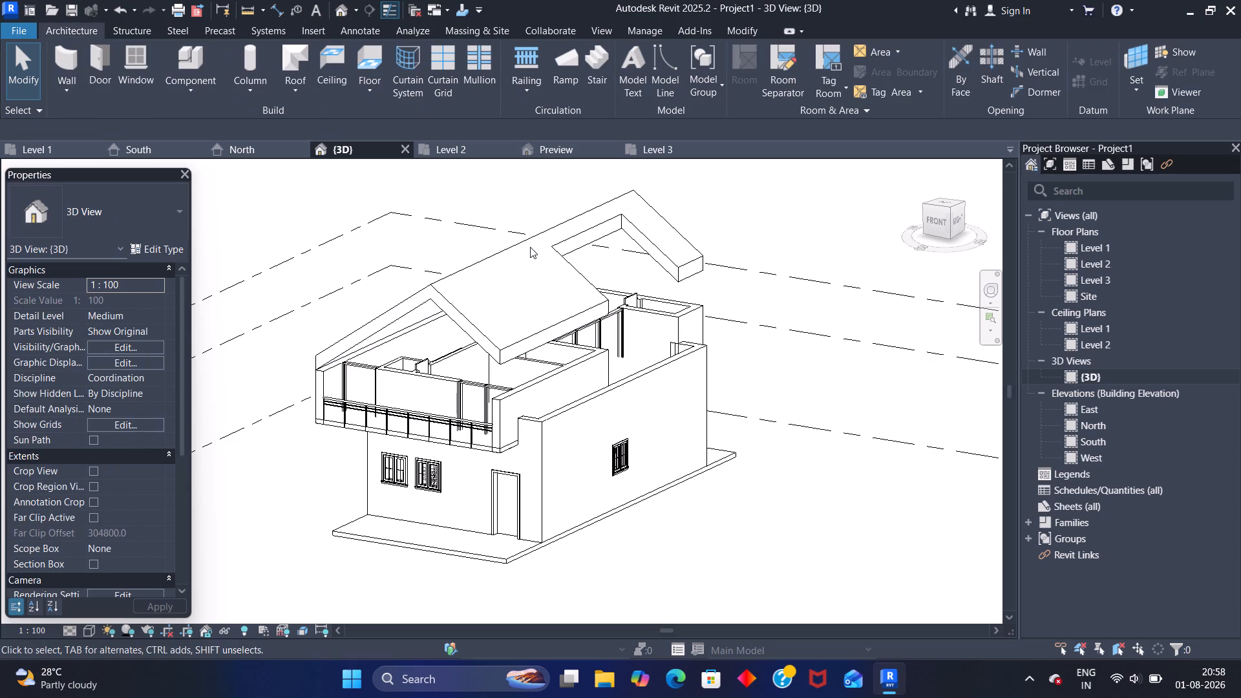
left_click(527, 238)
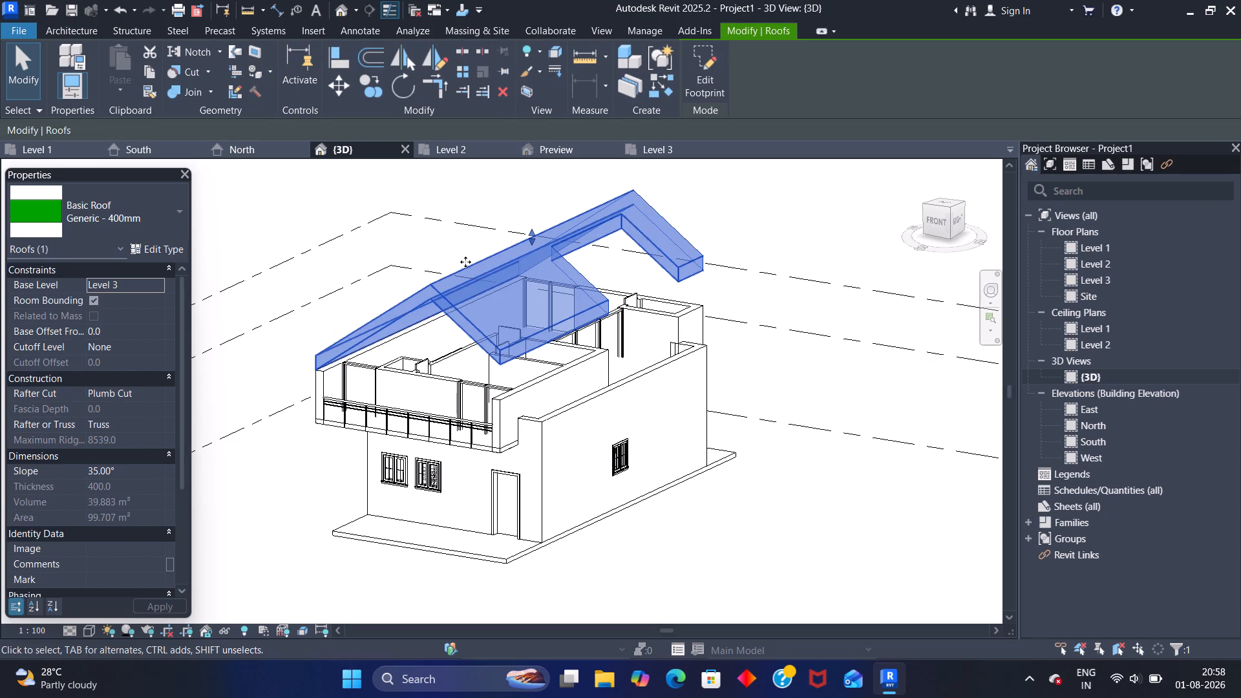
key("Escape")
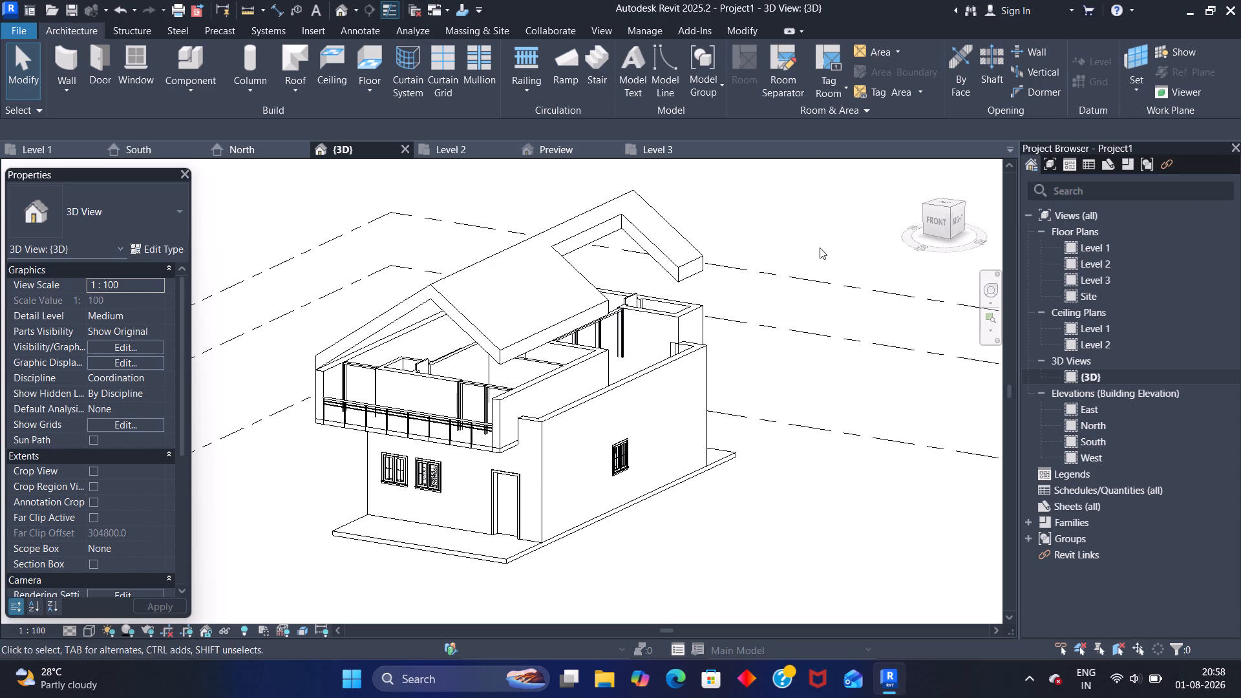
In the Front view, select across the full width of the upper floor and filter the selection to Walls only.
left_click(930, 218)
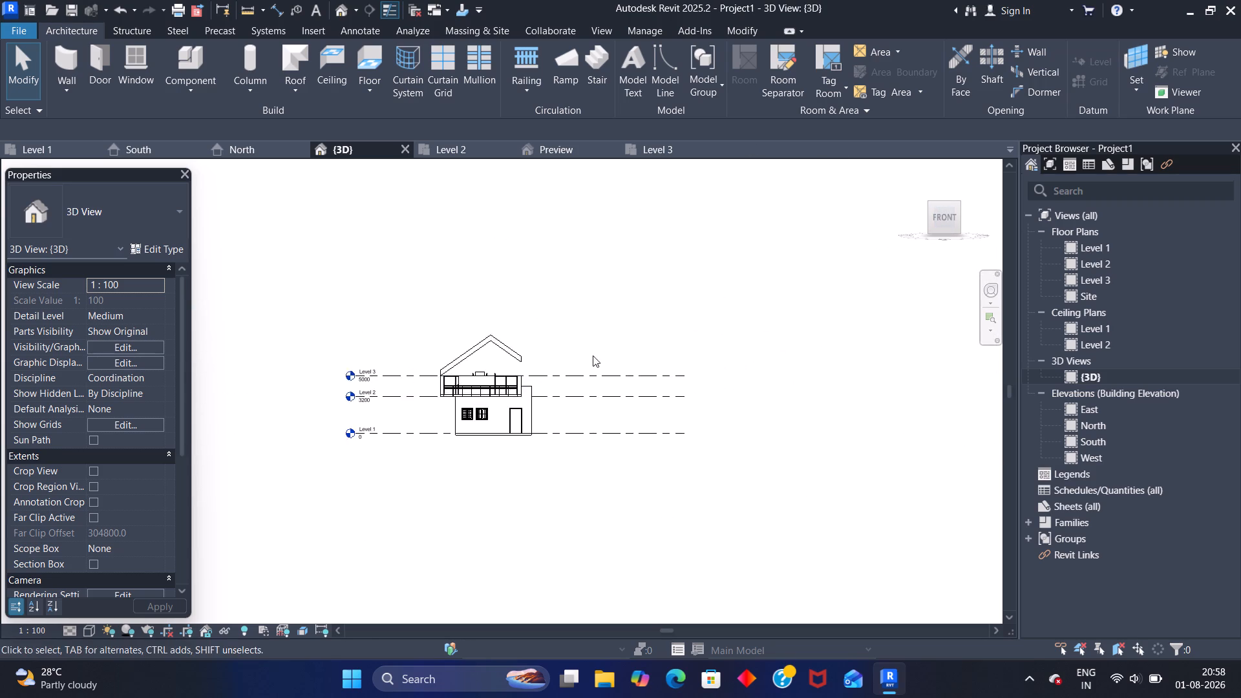
scroll(460, 380, "up", 11)
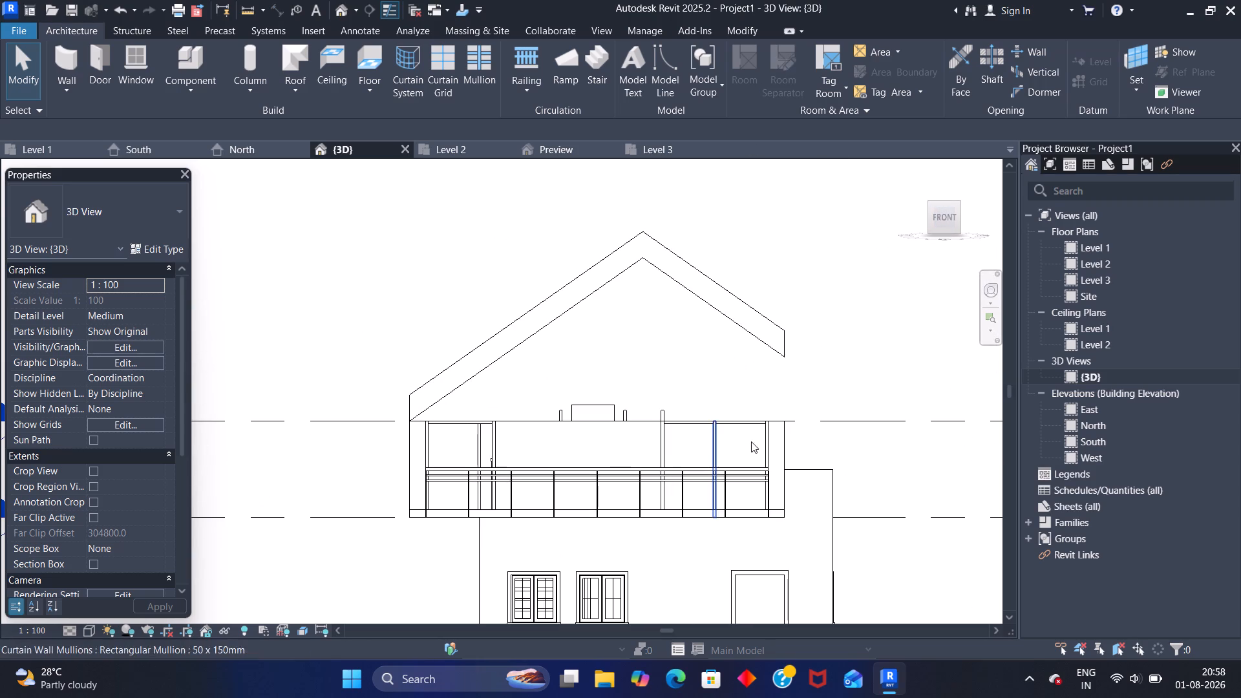
left_click_drag(820, 443, 393, 458)
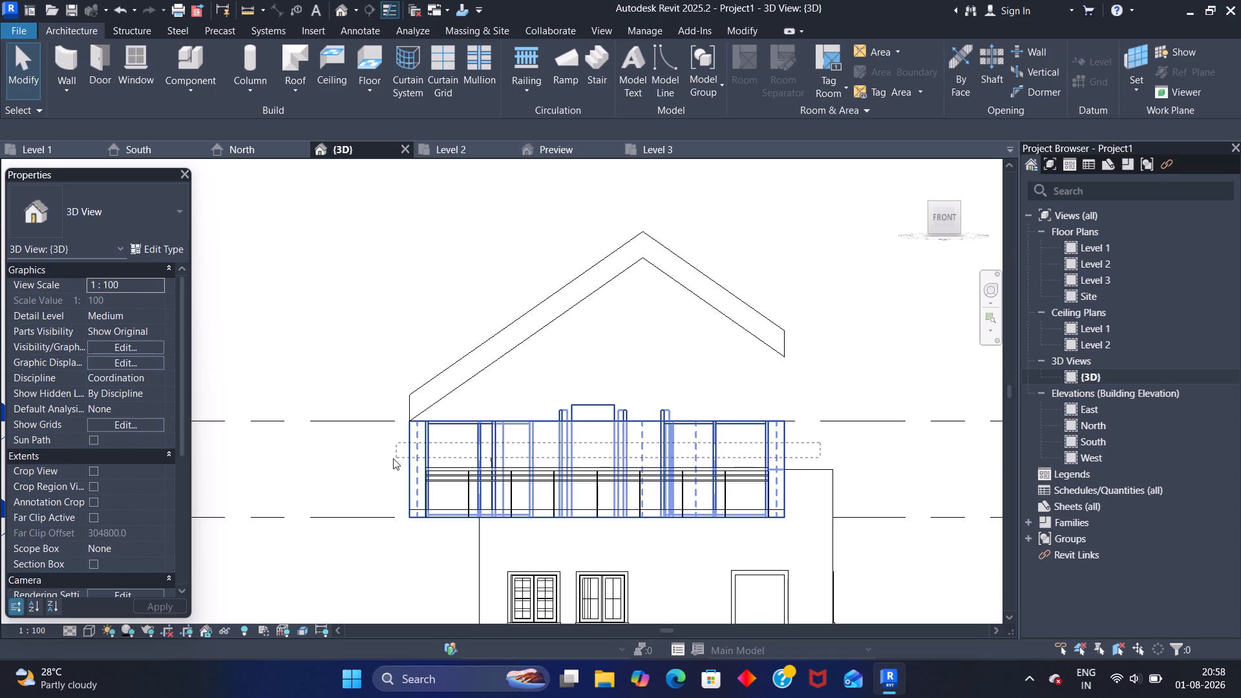
left_click_drag(393, 458, 392, 458)
left_click(769, 72)
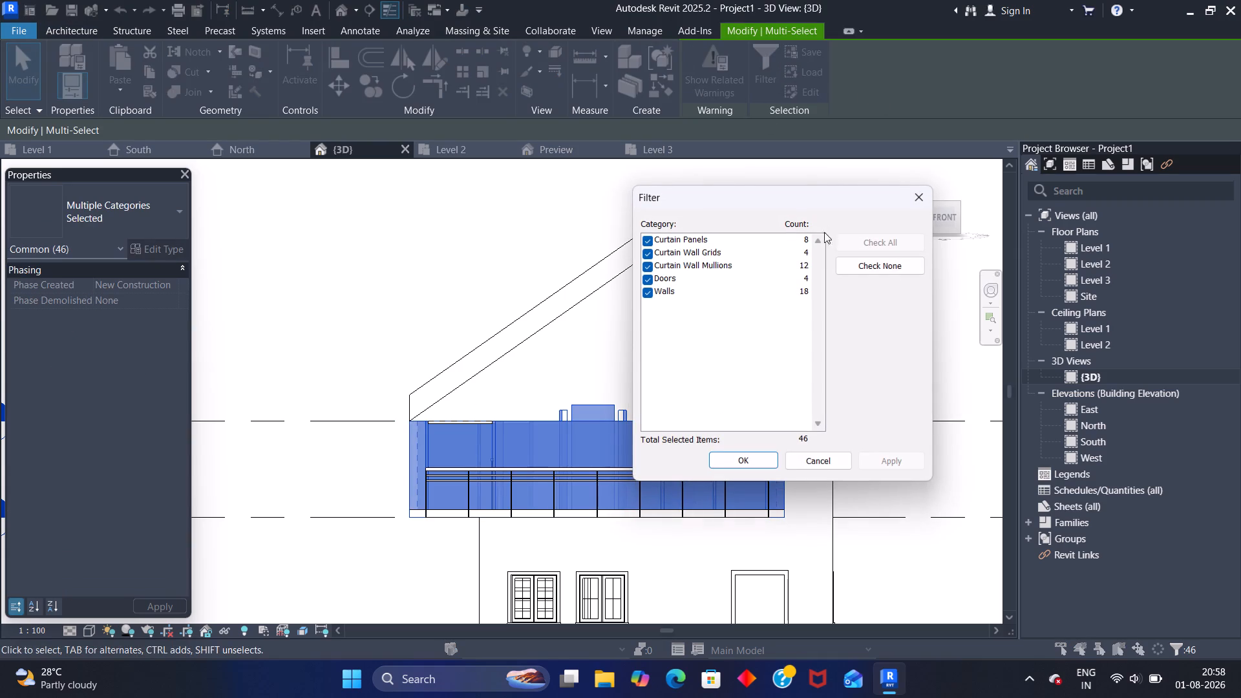
left_click(845, 269)
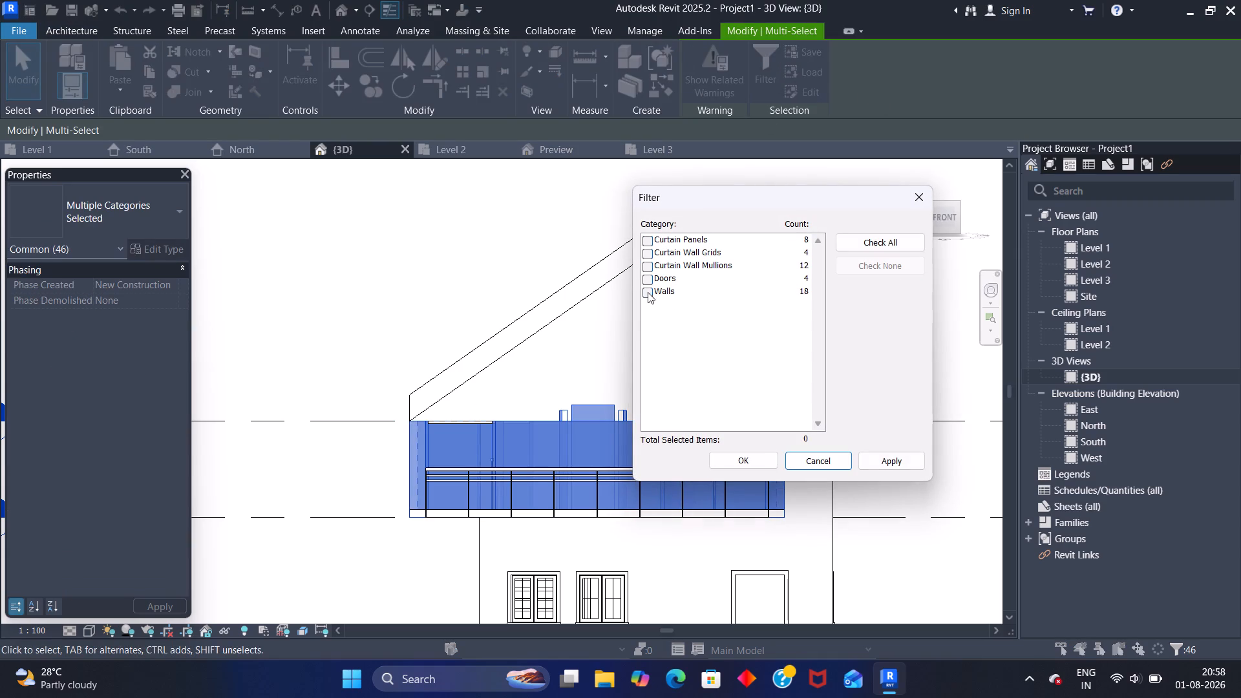
left_click(648, 292)
left_click(897, 460)
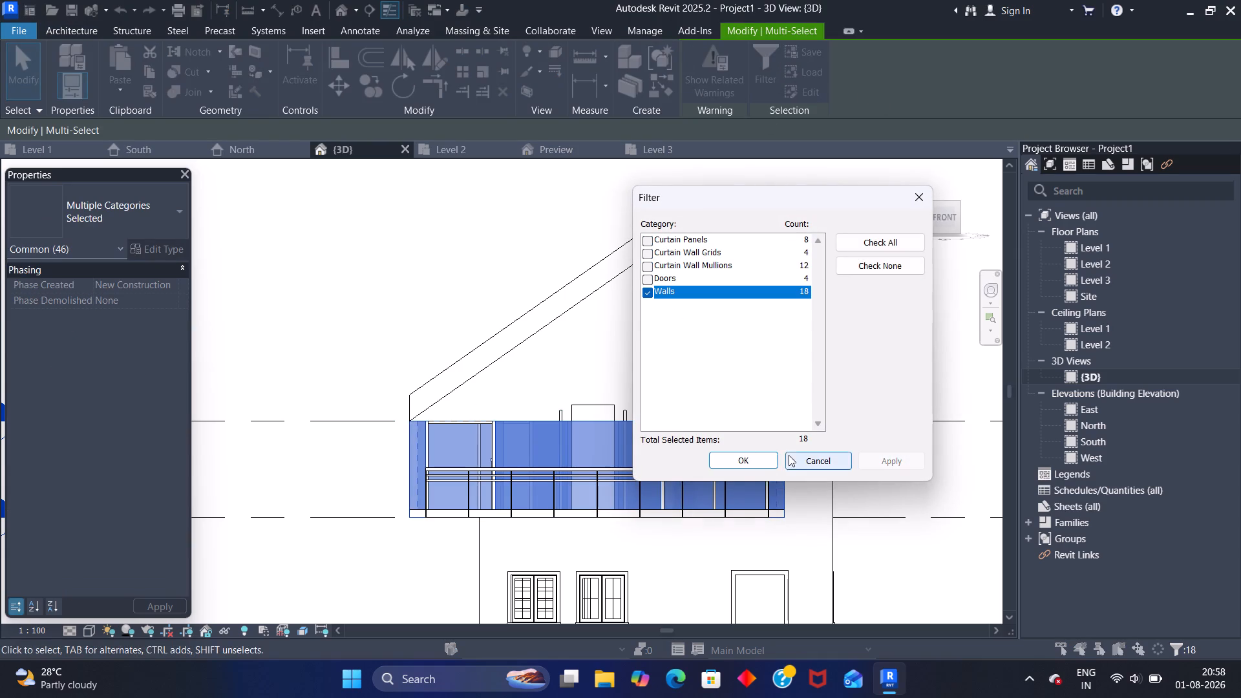
left_click(745, 463)
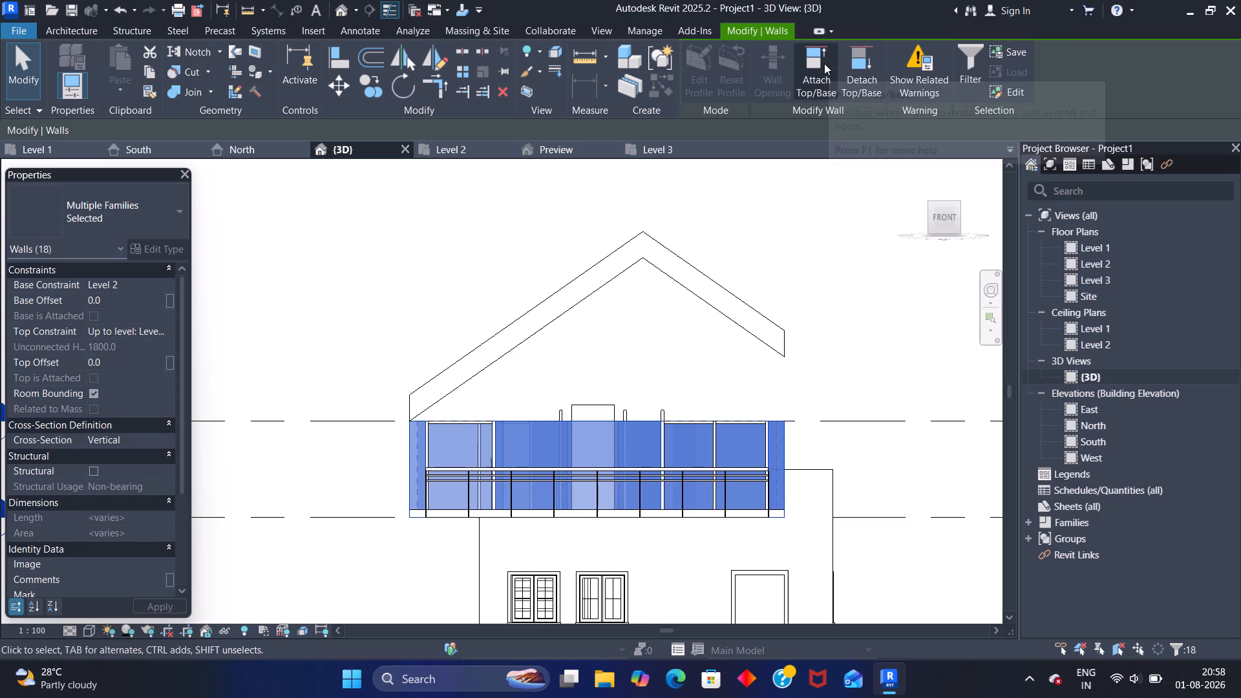
Attach the tops of the filtered upper-floor walls to the gable roof using Attach Top/Base with the Top option.
left_click(814, 65)
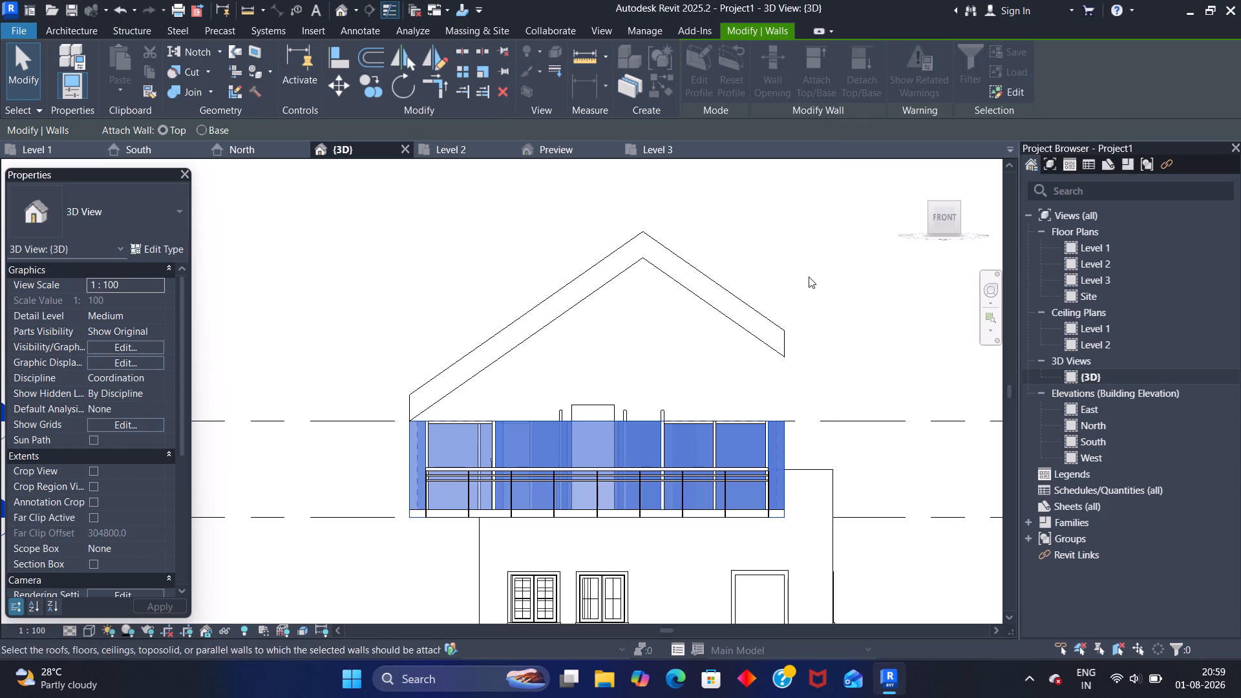
middle_click_drag(820, 260, 758, 262, "shift")
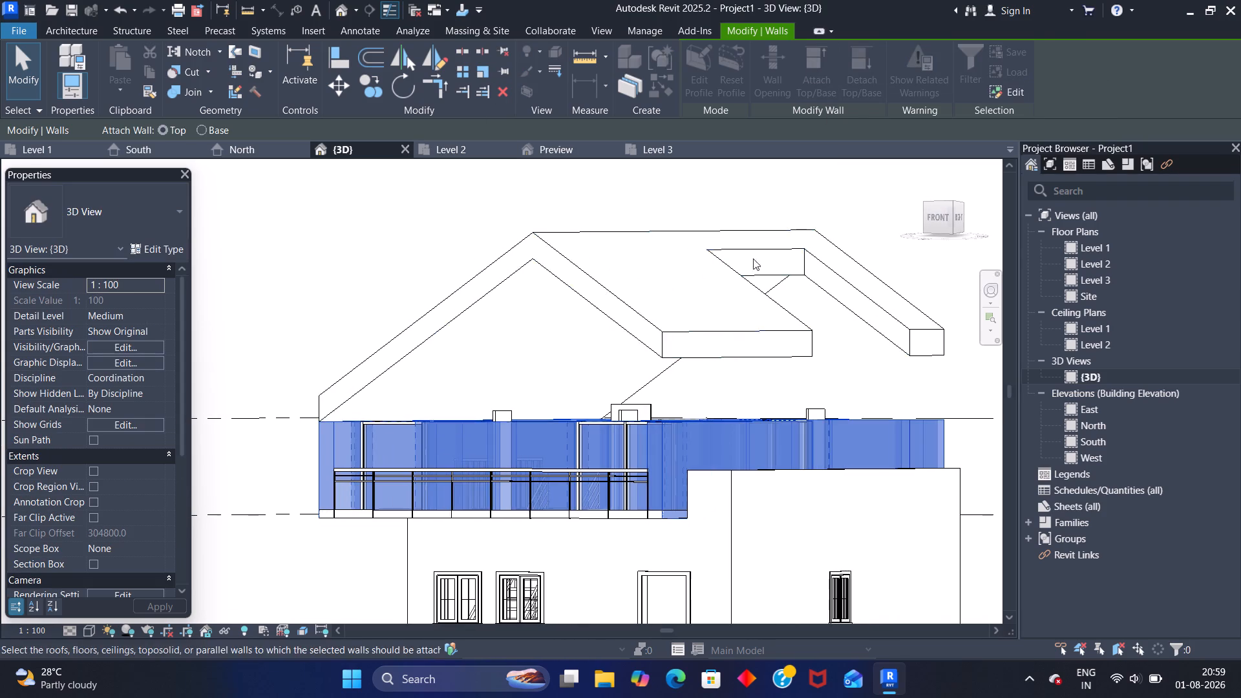
left_click(668, 235)
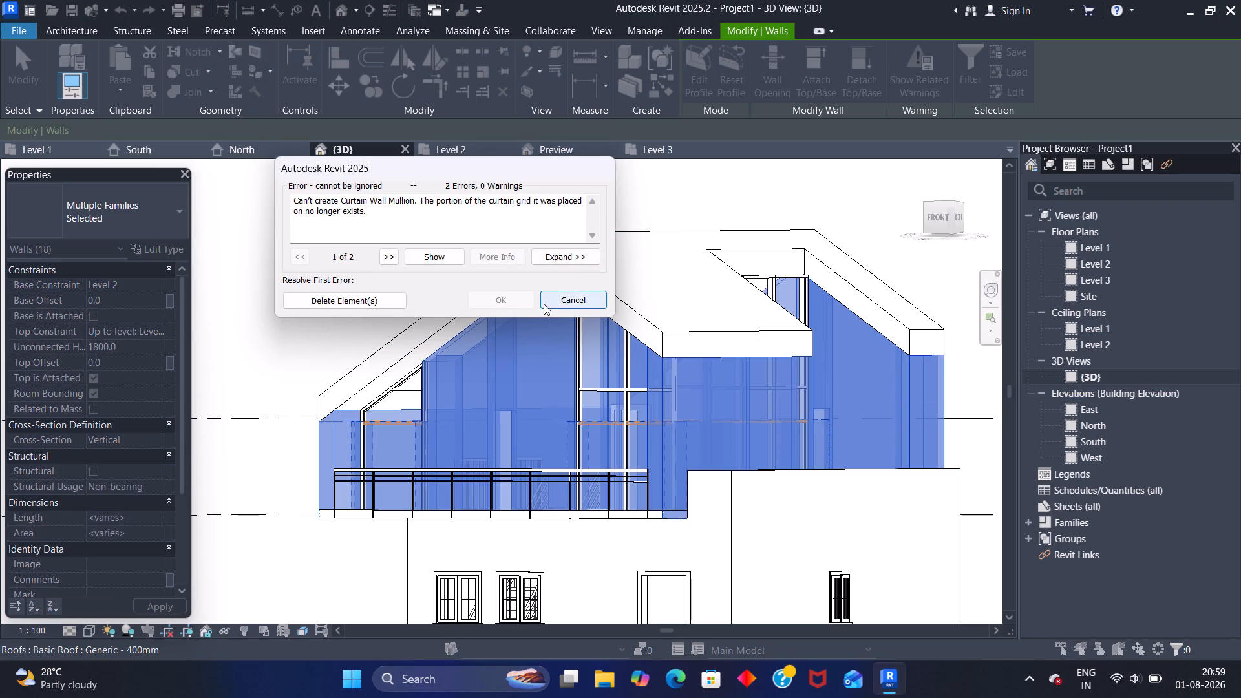
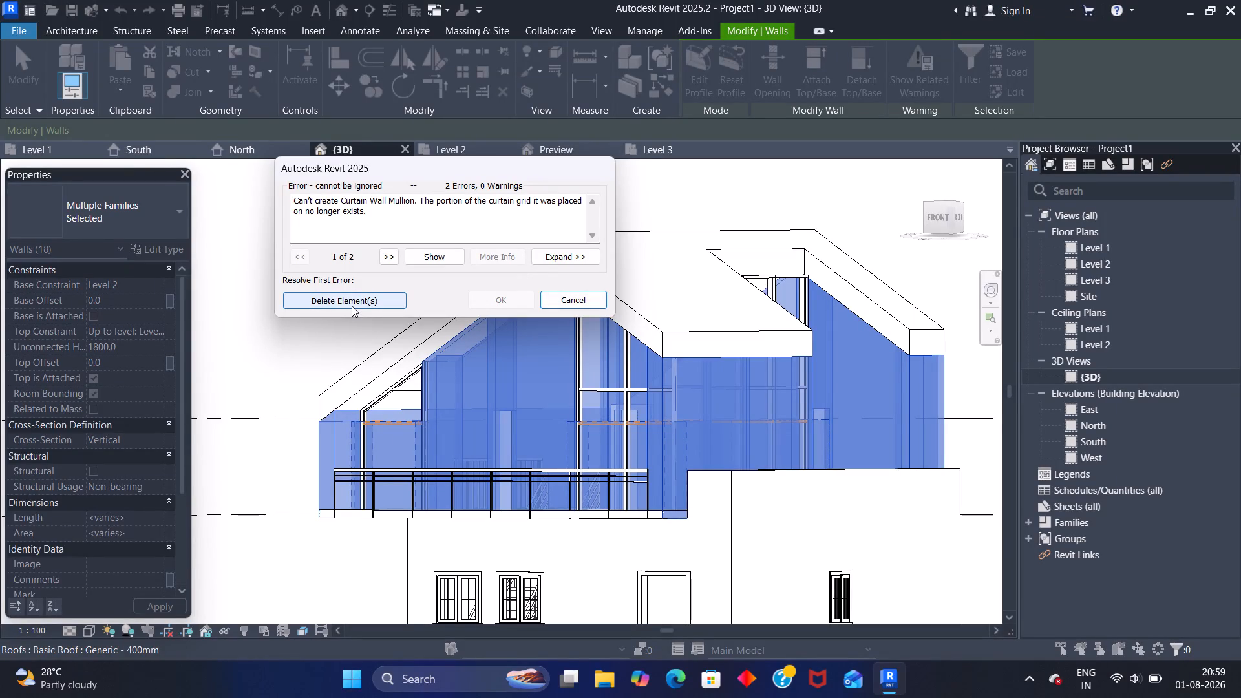
Resolve the wall attachment errors by deleting the curtain wall mullions that can no longer be created, and clear the wall selection.
left_click(352, 306)
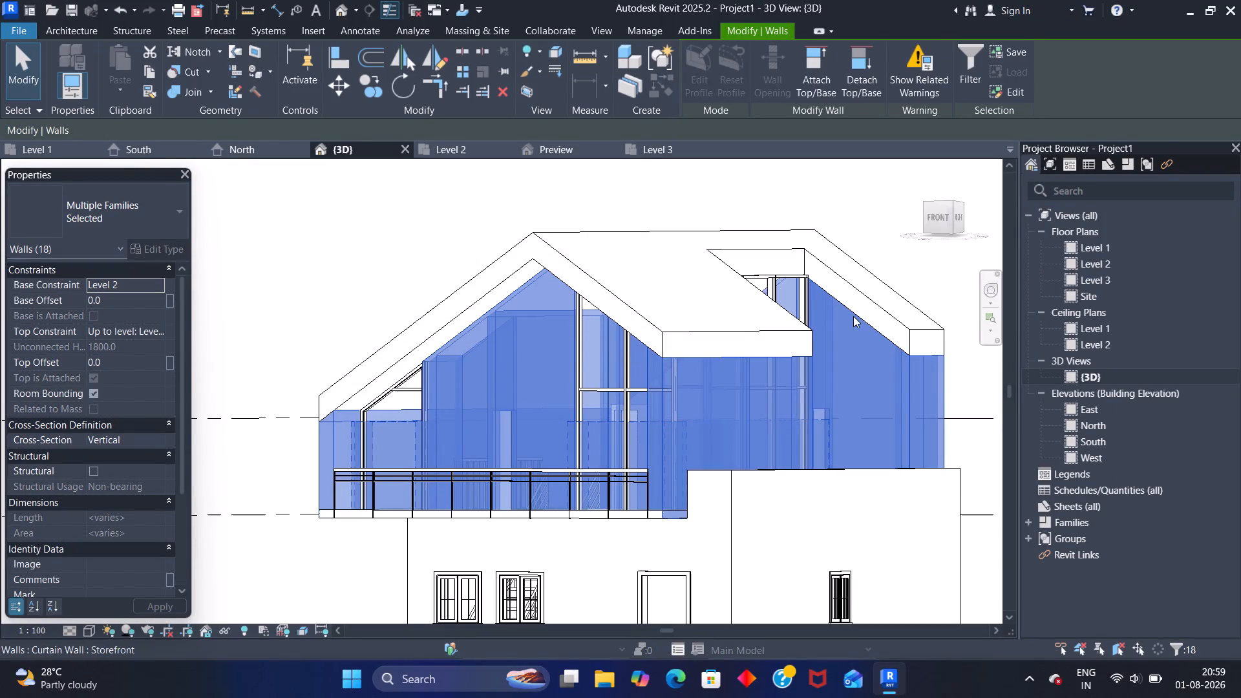
left_click(388, 279)
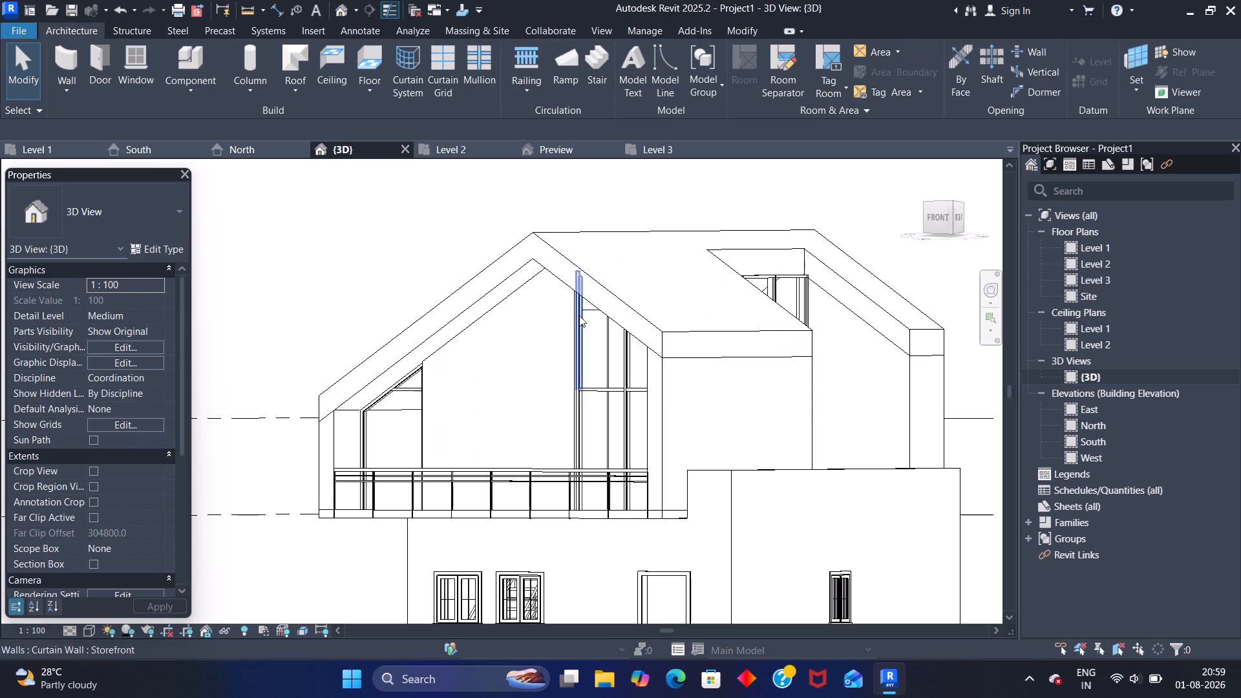
Examine the gable roof, its recessed cut-out and the storefront curtain wall beneath it from several angles in 3D.
middle_click_drag(867, 225, 860, 226, "shift")
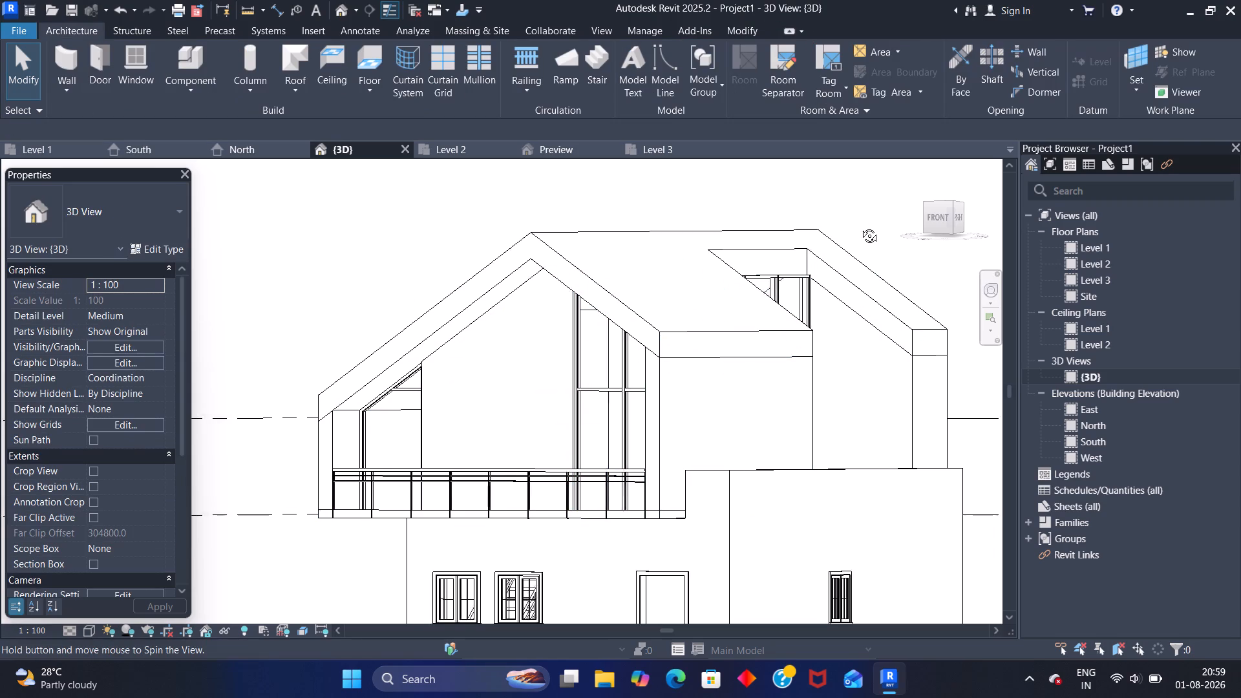
middle_click_drag(860, 226, 750, 226, "shift")
scroll(739, 203, "down", 2)
middle_click_drag(769, 193, 716, 202)
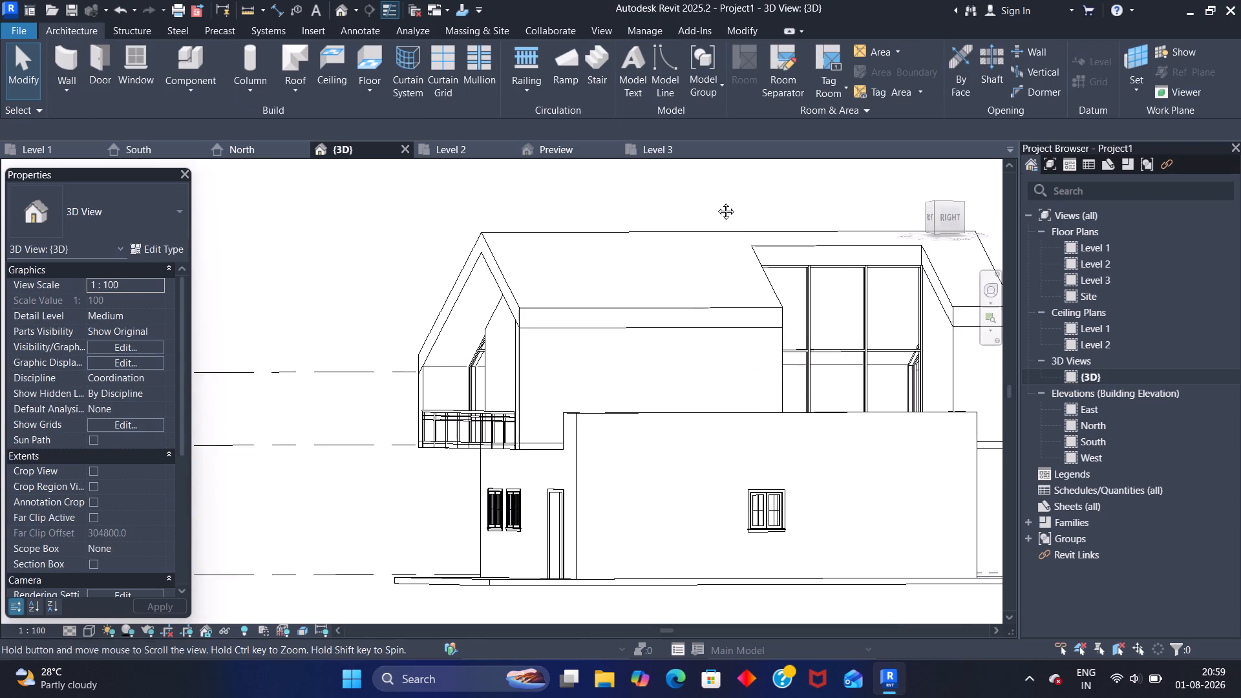
middle_click_drag(716, 202, 507, 246)
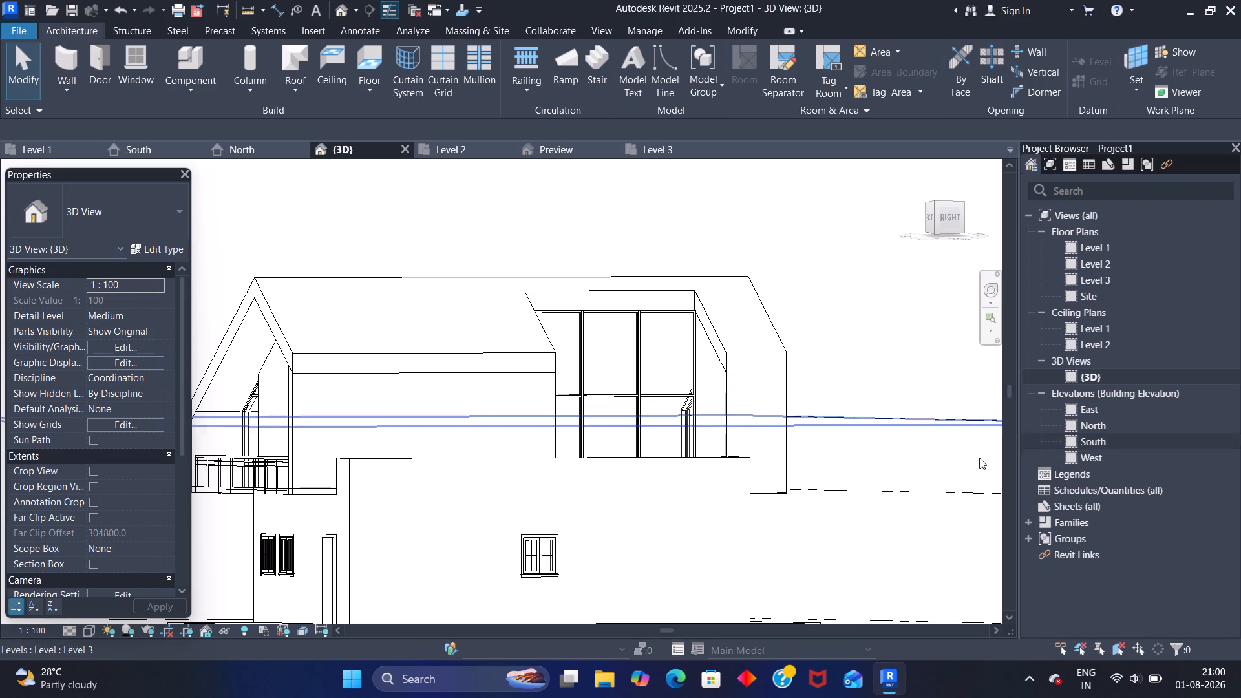
middle_click_drag(592, 255, 643, 255, "shift")
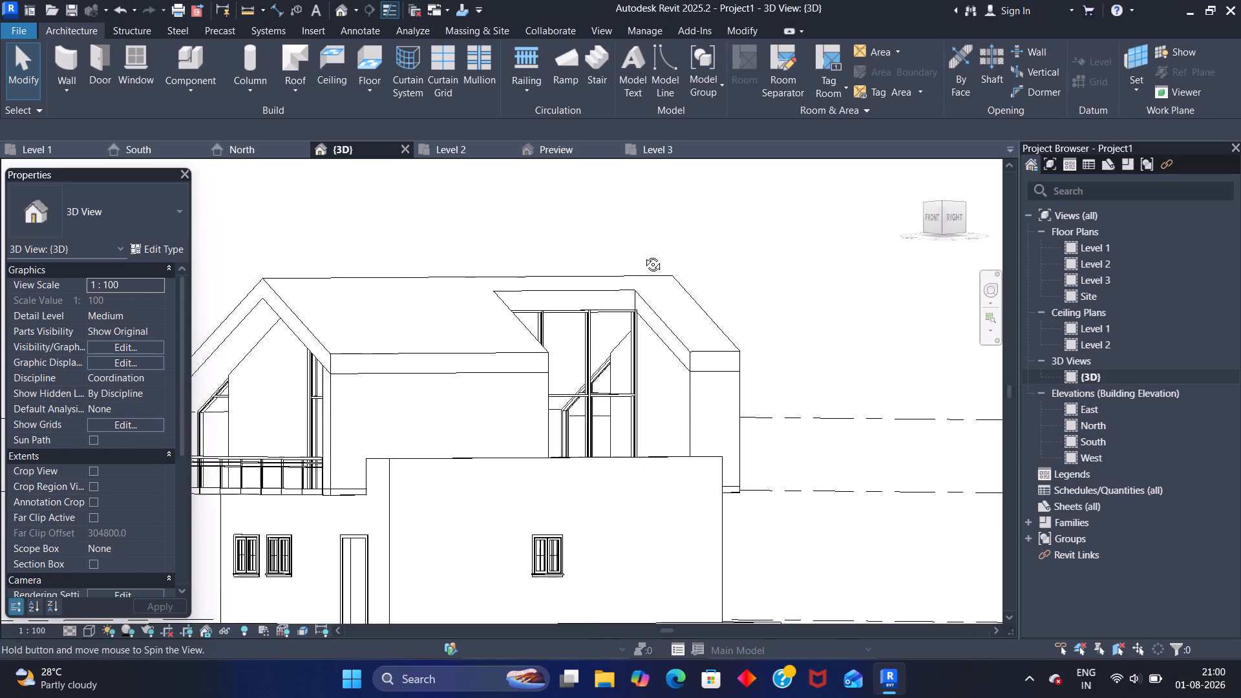
middle_click_drag(643, 255, 701, 250, "shift")
scroll(499, 320, "up", 4)
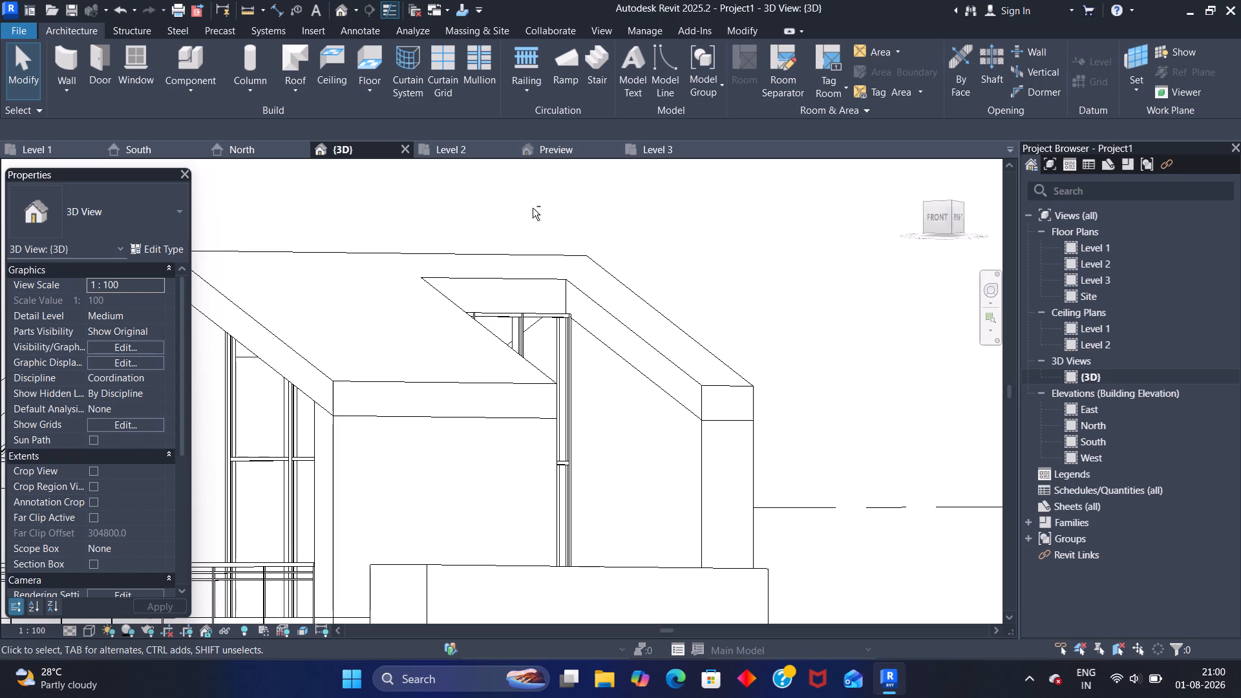
middle_click_drag(535, 208, 534, 311, "shift")
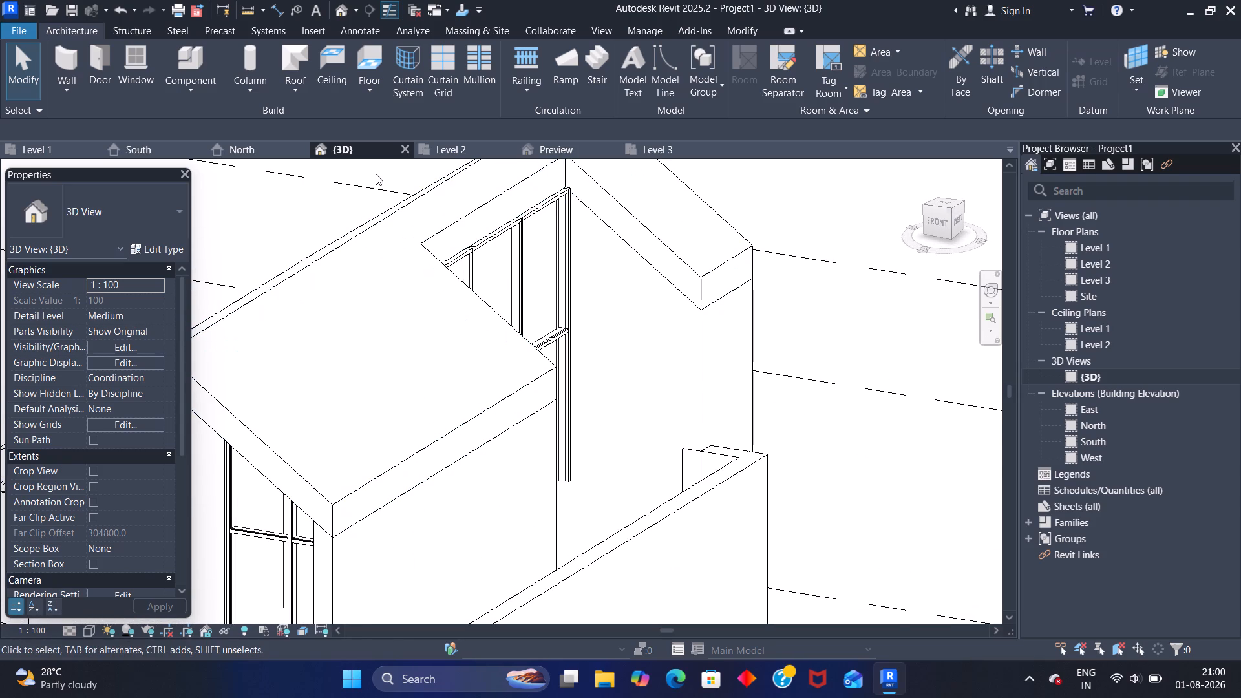
middle_click_drag(353, 200, 529, 280)
scroll(653, 292, "up", 1)
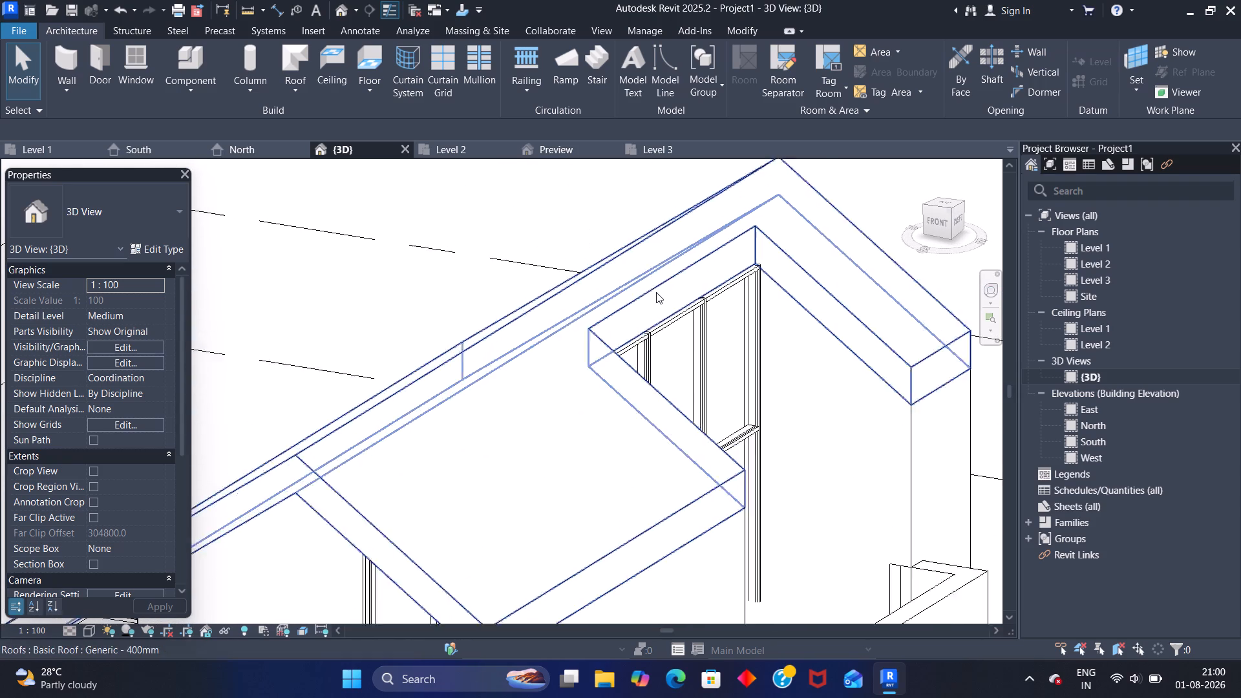
scroll(656, 292, "up", 9)
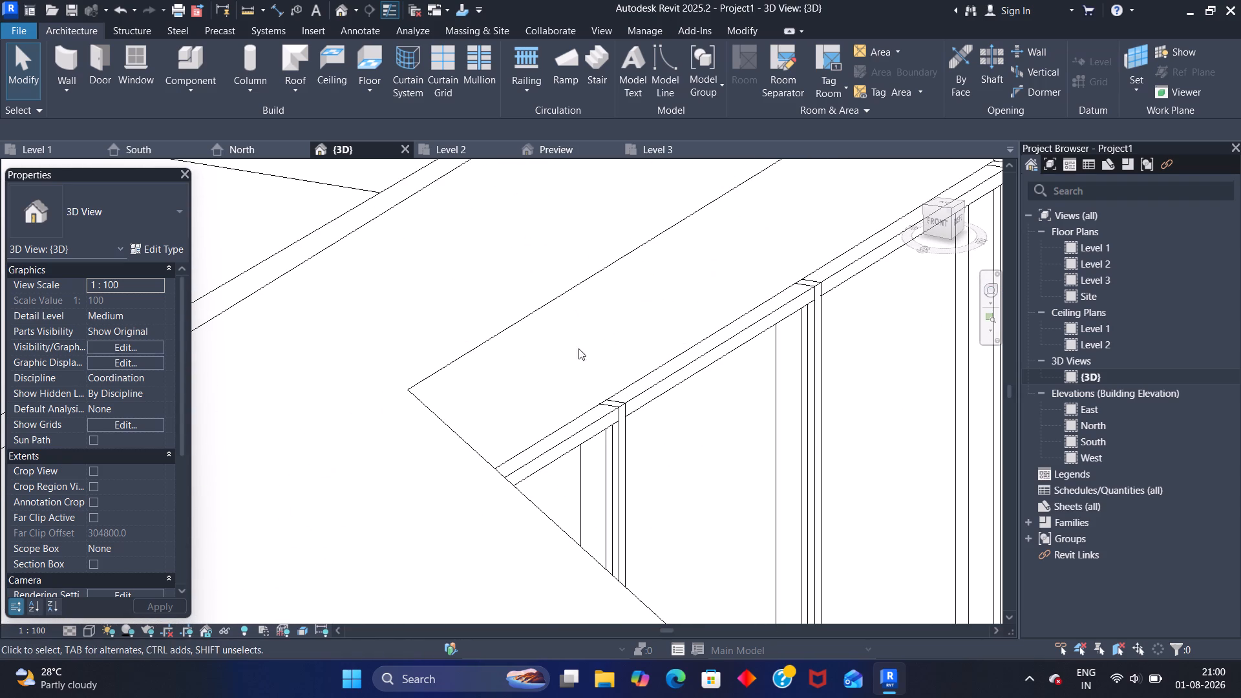
Set the 3D view's visual style to Shaded.
left_click(86, 628)
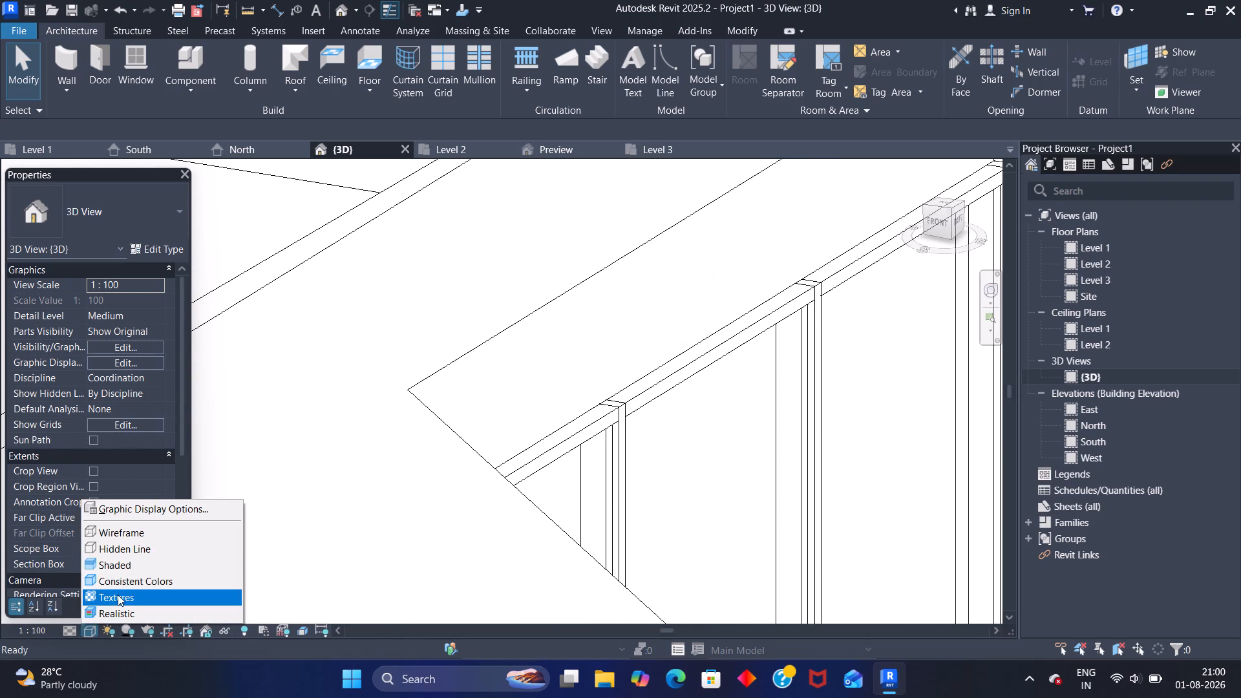
left_click(123, 568)
Inspect in the shaded 3D view how the roof recess's edge meets the top of the storefront curtain wall.
scroll(670, 400, "down", 1)
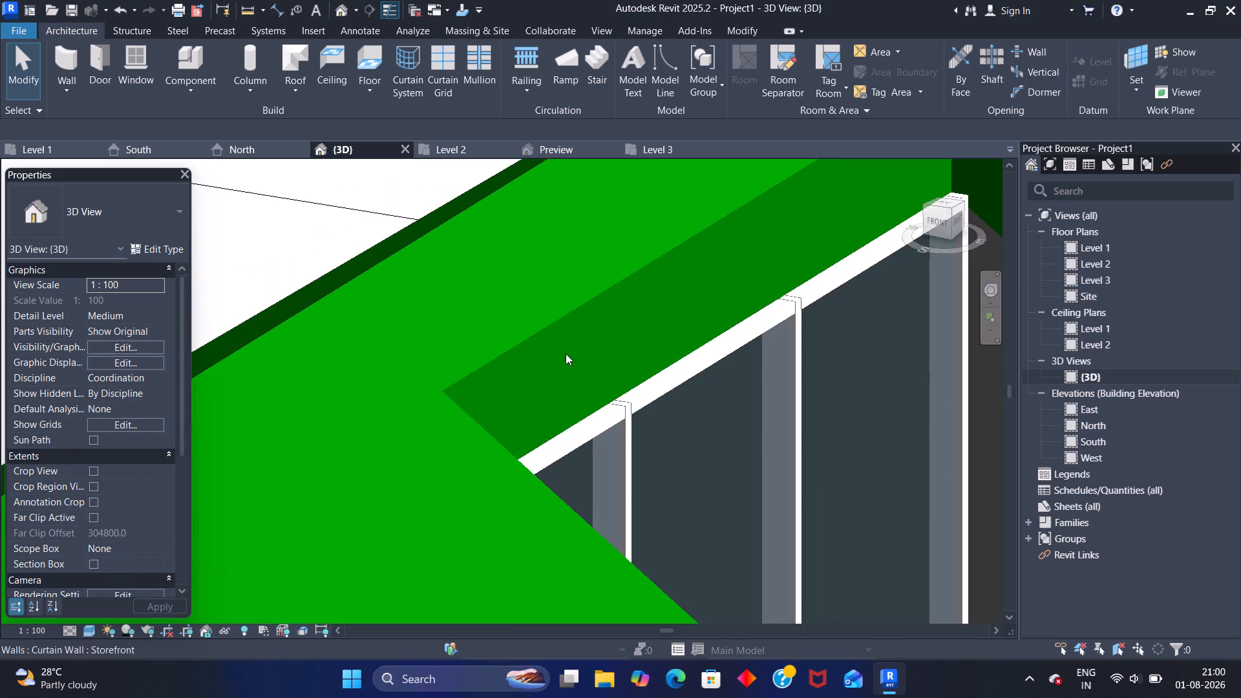
scroll(536, 346, "down", 13)
scroll(759, 368, "down", 1)
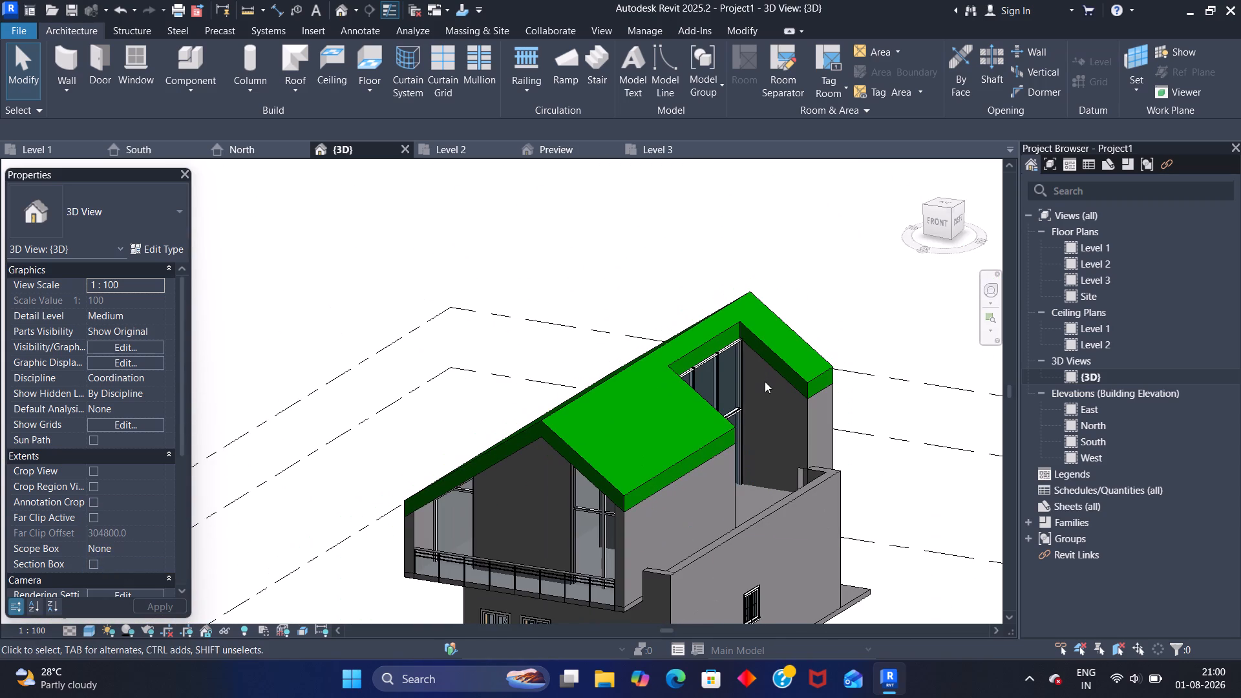
middle_click_drag(764, 377, 723, 353)
scroll(672, 342, "up", 9)
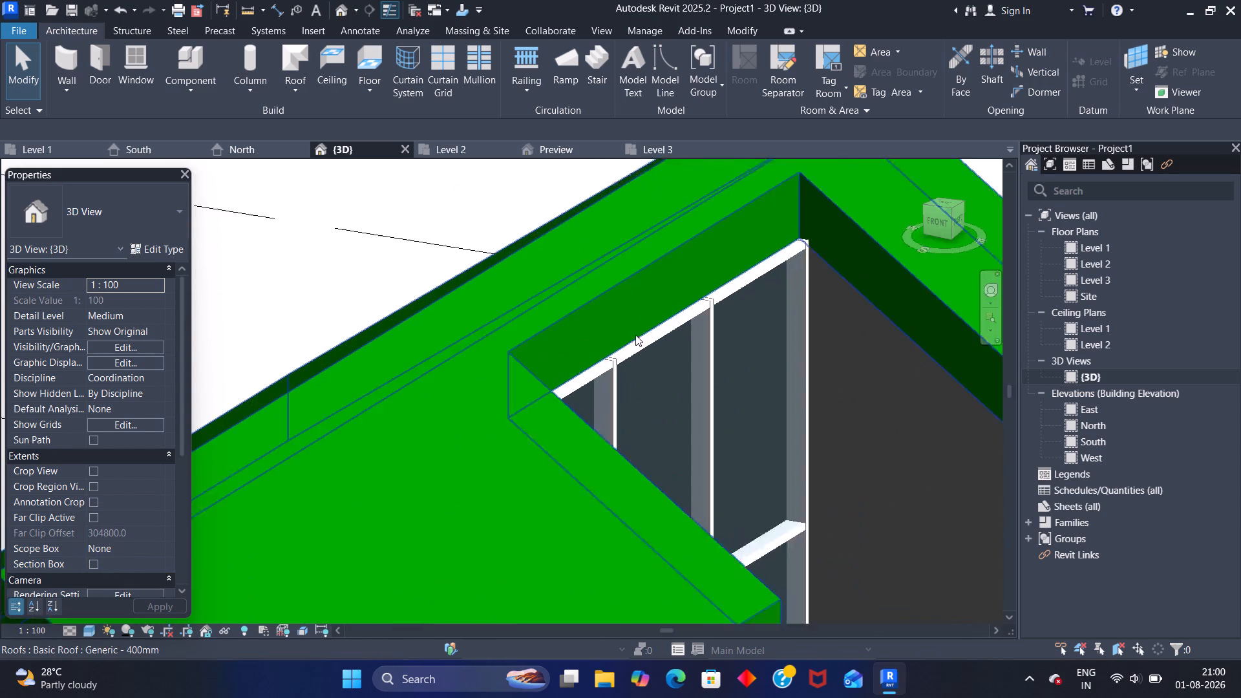
scroll(635, 335, "up", 4)
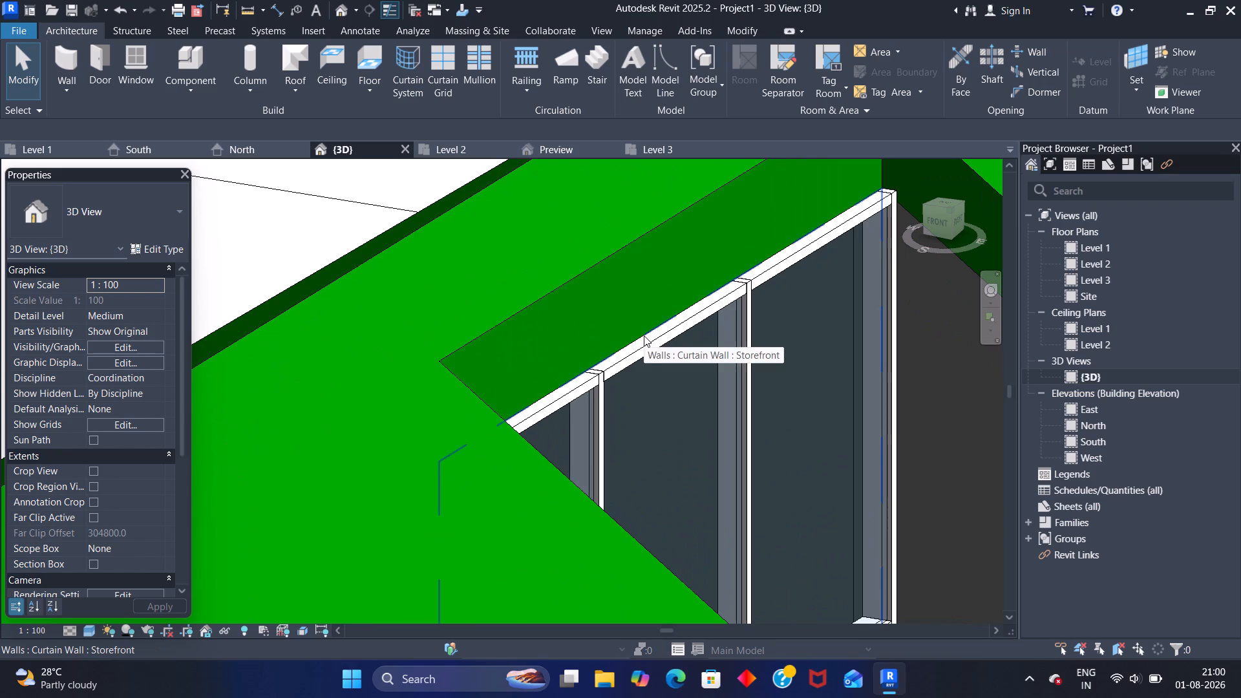
left_click(675, 329)
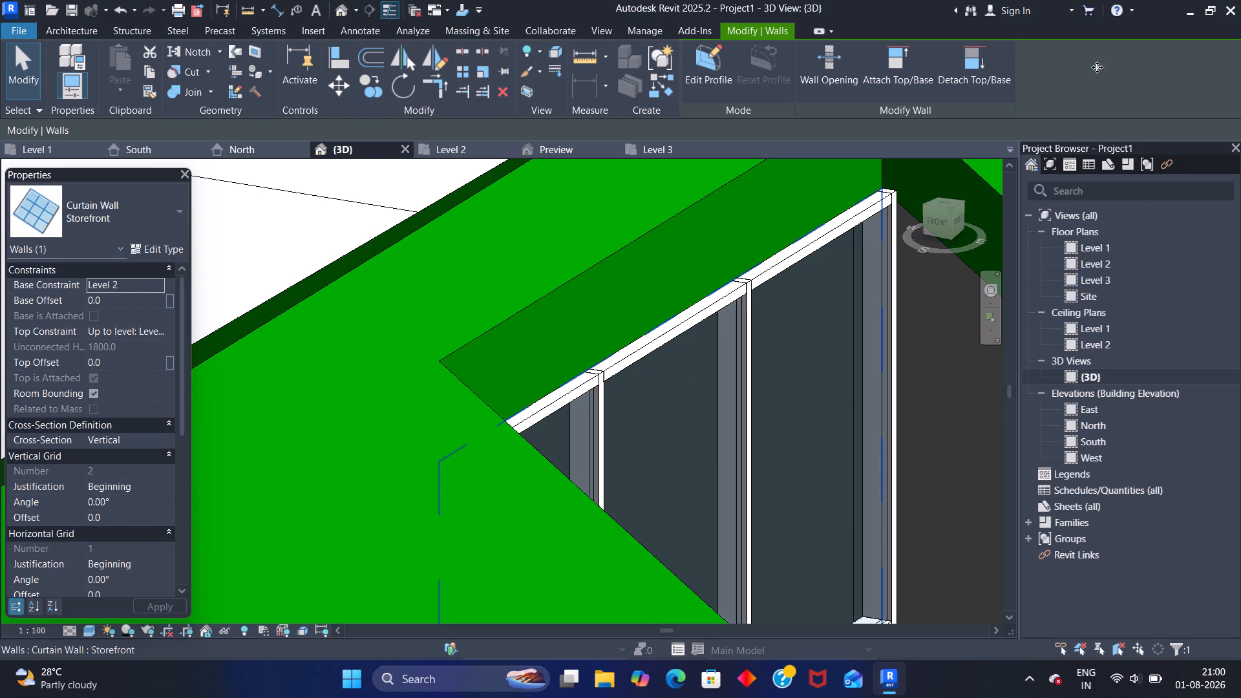
scroll(707, 428, "down", 2)
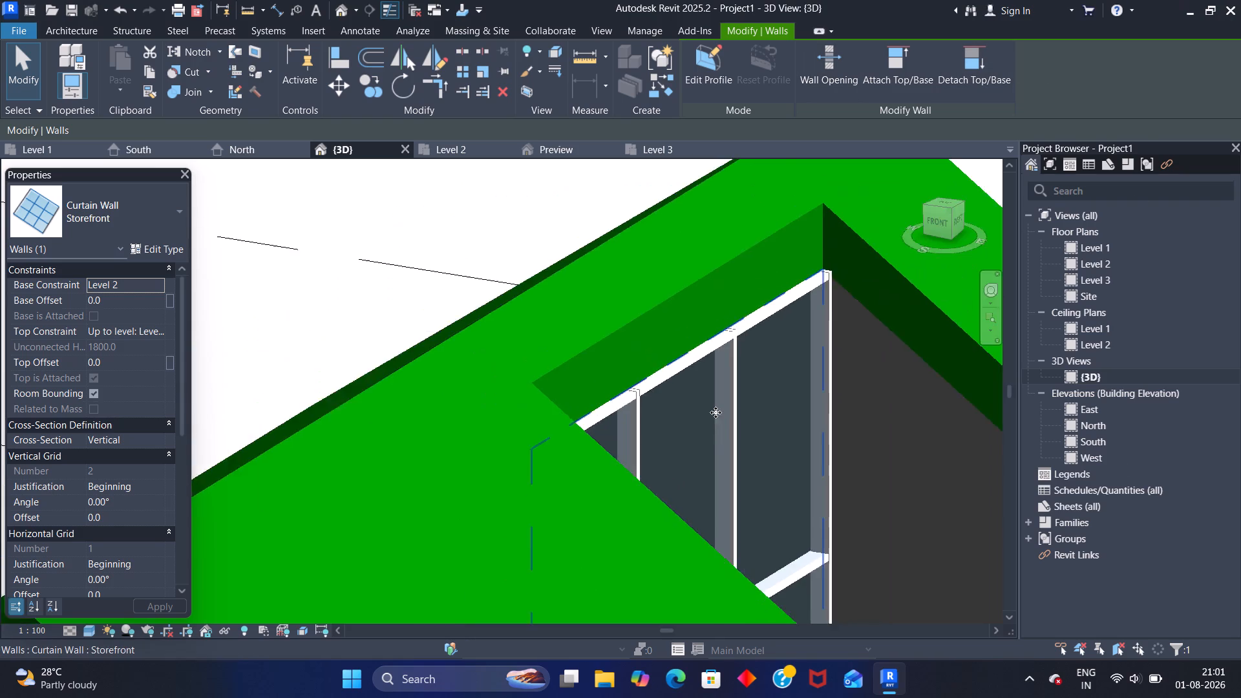
scroll(716, 412, "down", 6)
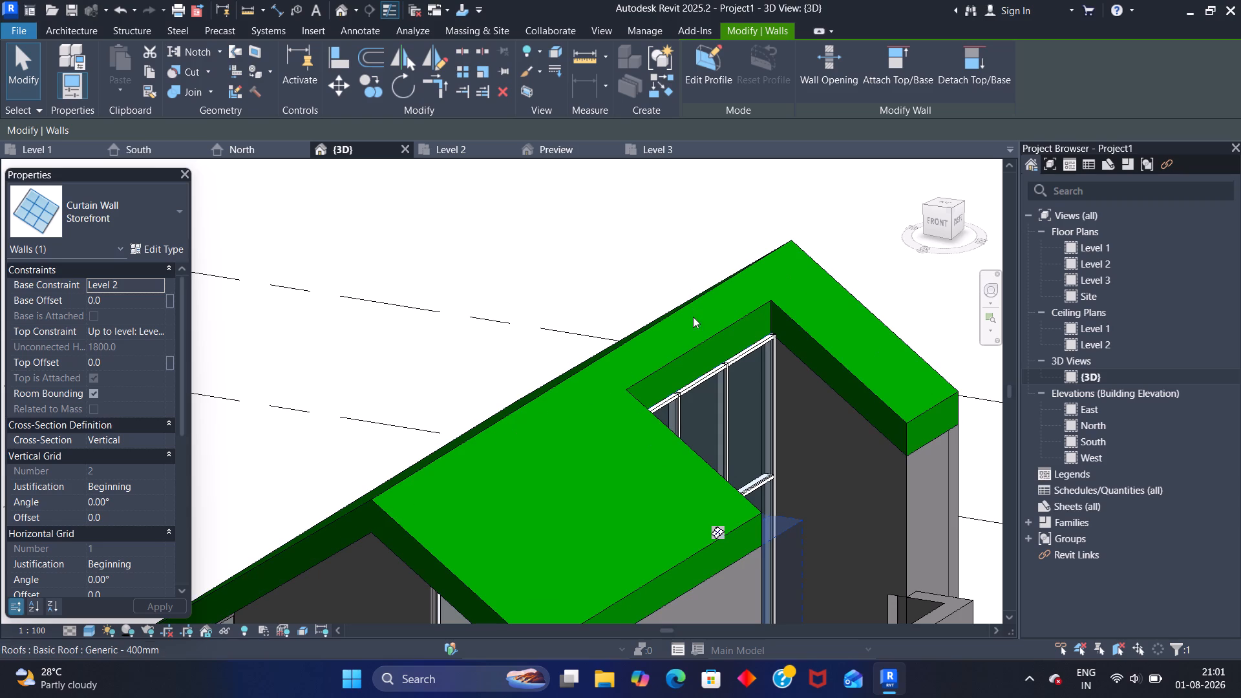
Edit the roof footprint in the Level 3 plan, moving the recess's boundary line to the storefront wall's outer face with a 75 mm overhang.
left_click(615, 351)
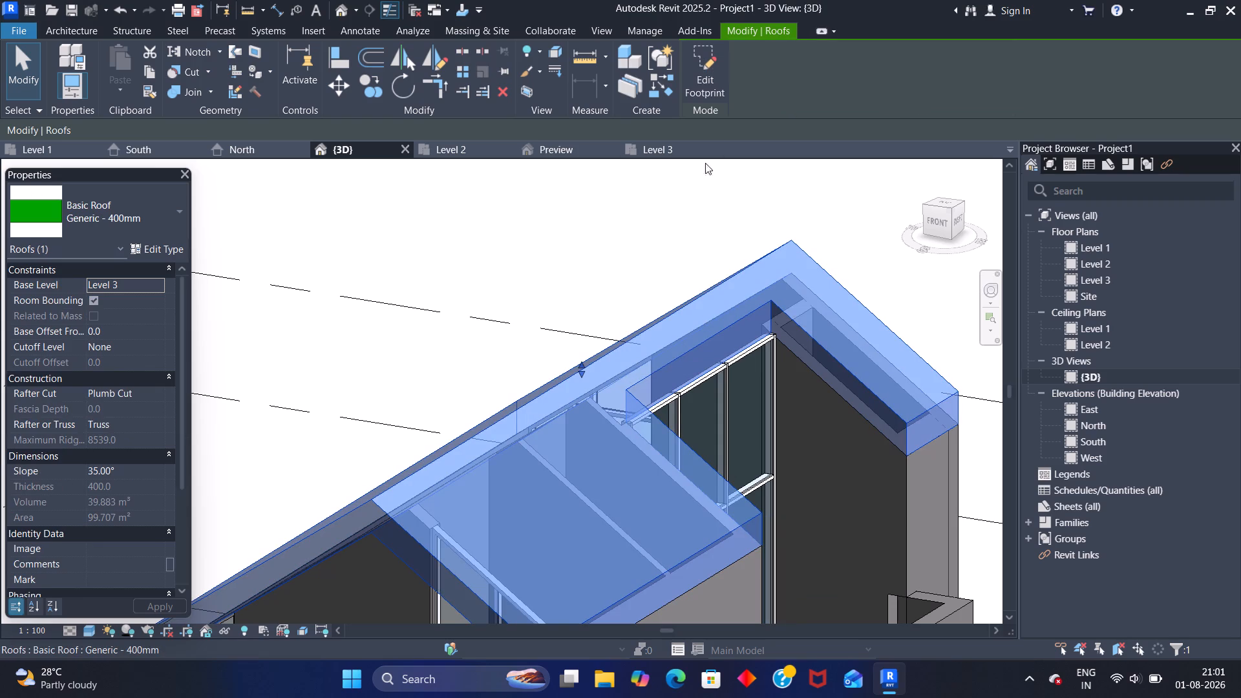
left_click(708, 79)
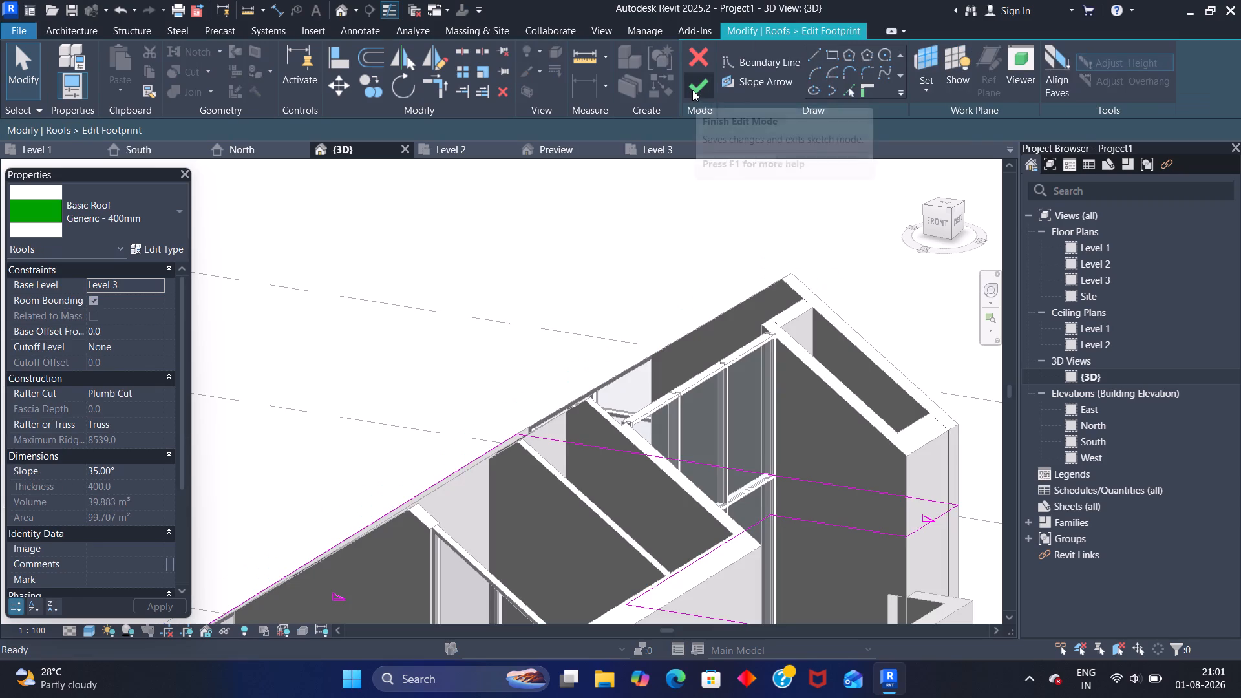
left_click(672, 148)
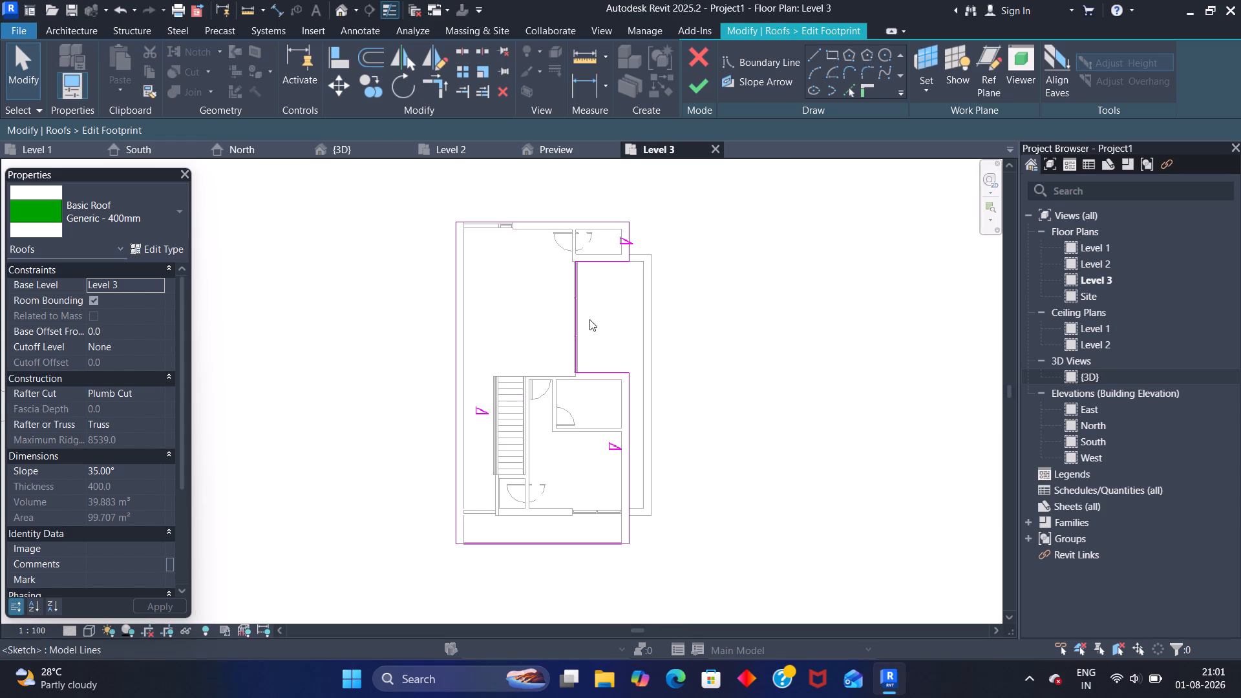
scroll(590, 321, "up", 8)
middle_click_drag(578, 315, 616, 393)
scroll(613, 374, "up", 1)
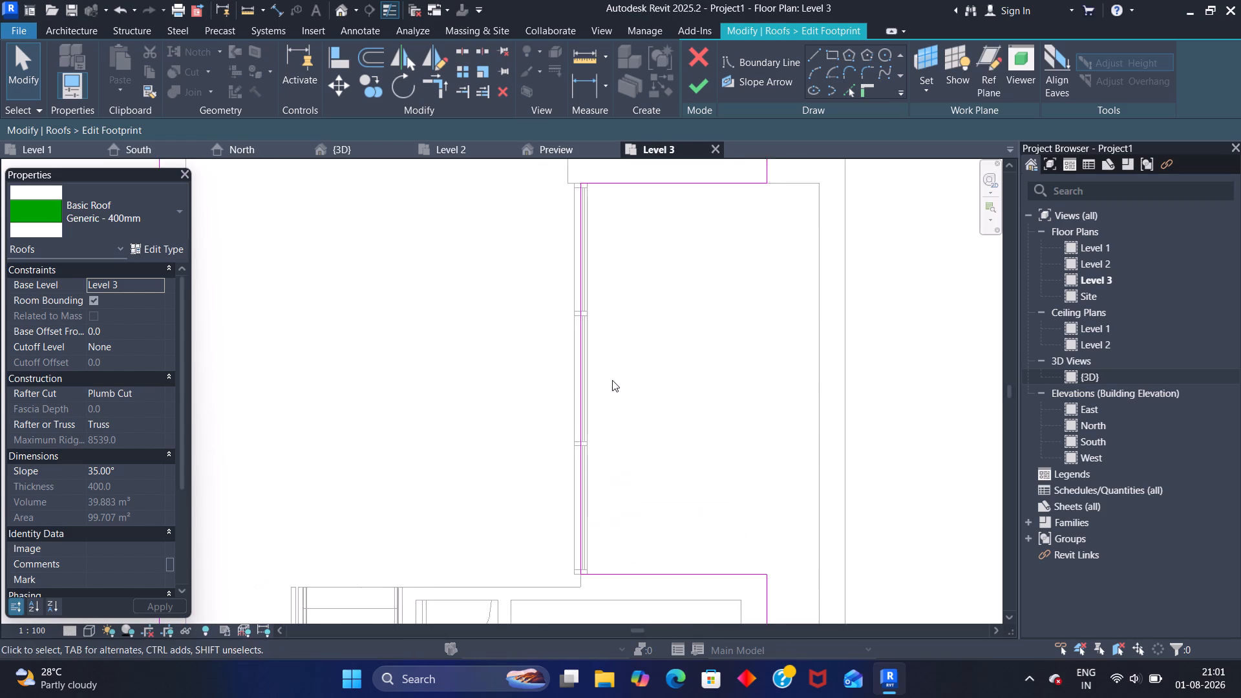
scroll(610, 379, "up", 4)
scroll(603, 374, "down", 4)
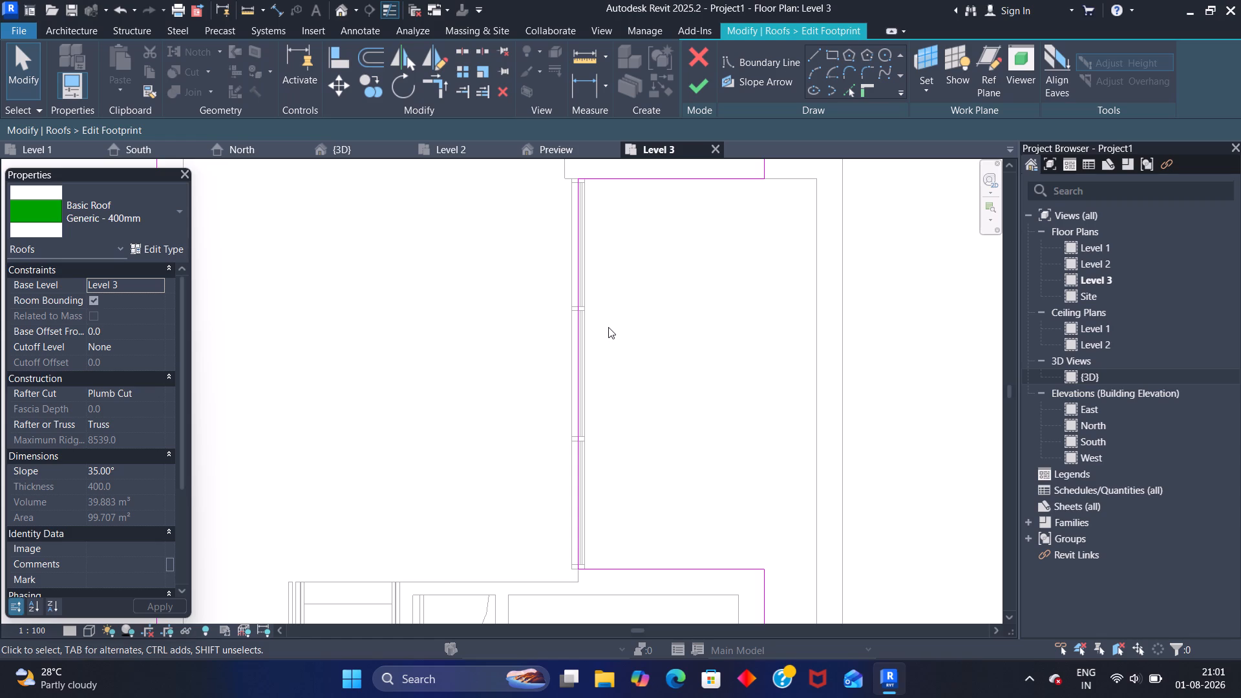
scroll(604, 259, "up", 10)
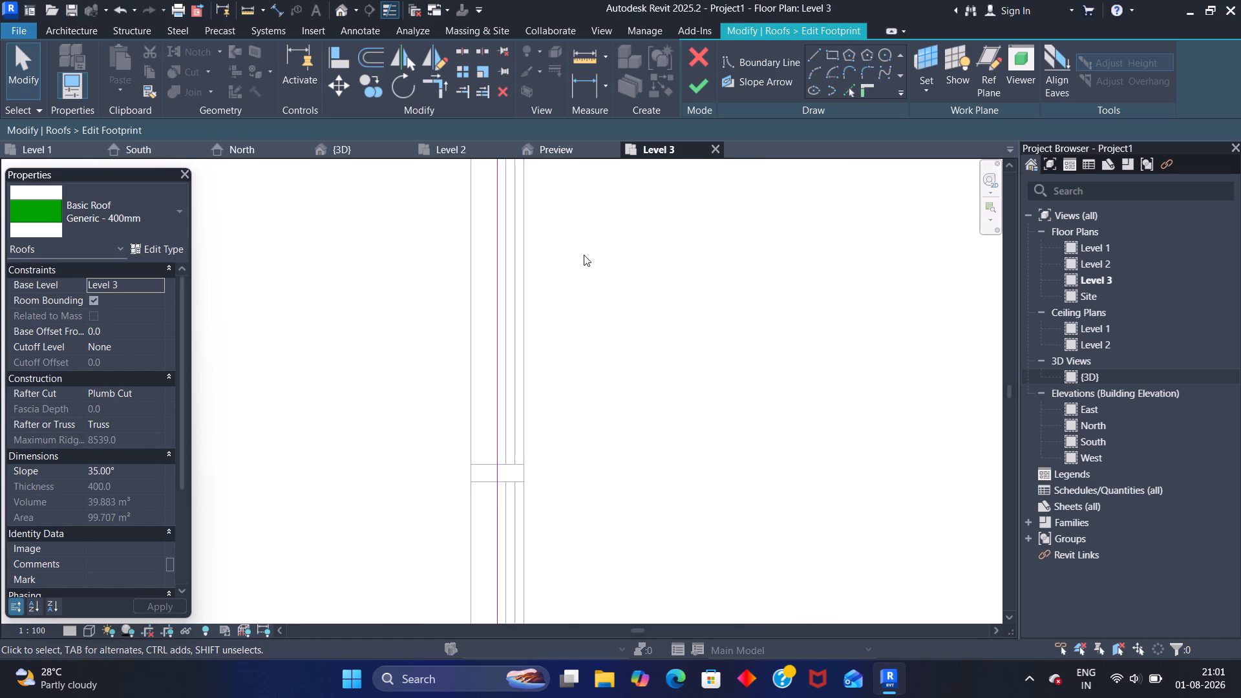
middle_click_drag(578, 266, 642, 506)
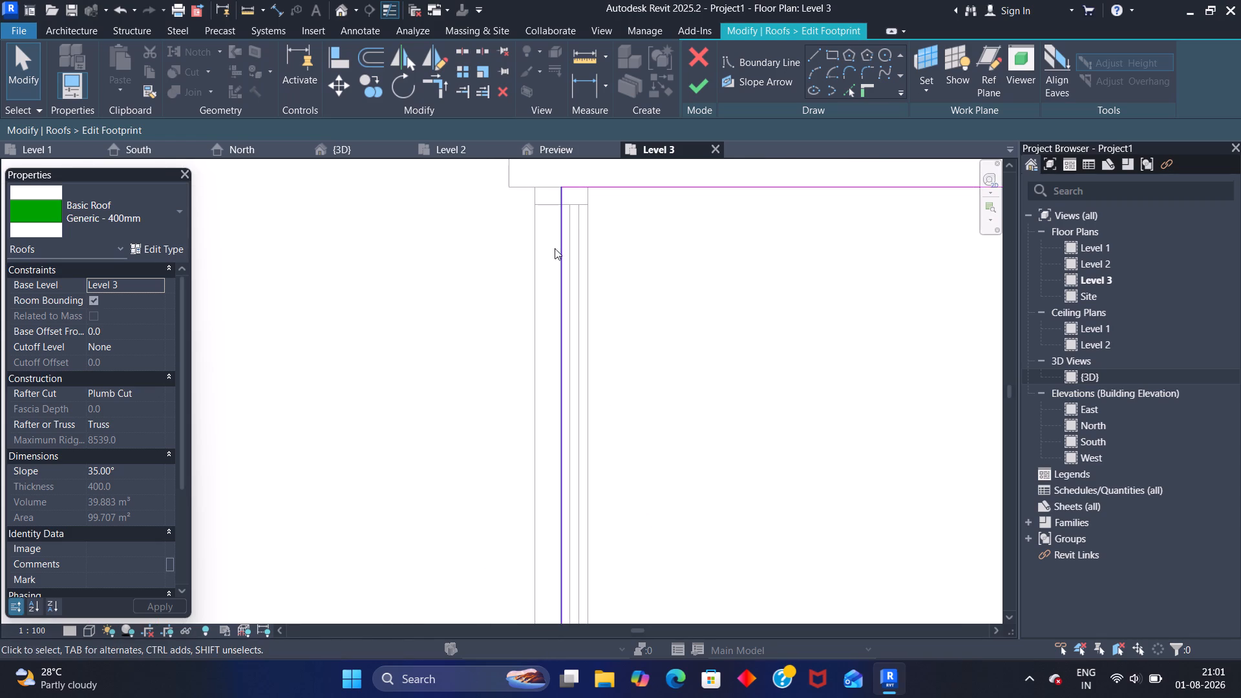
left_click(559, 247)
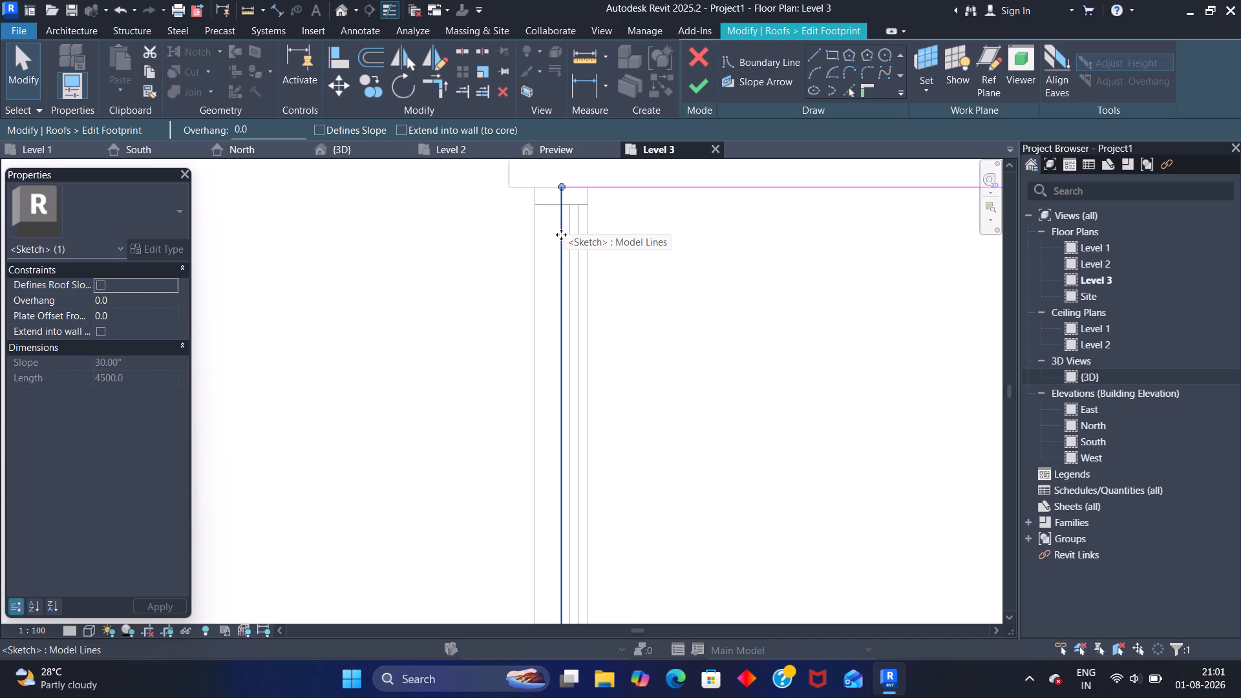
left_click_drag(561, 235, 610, 242)
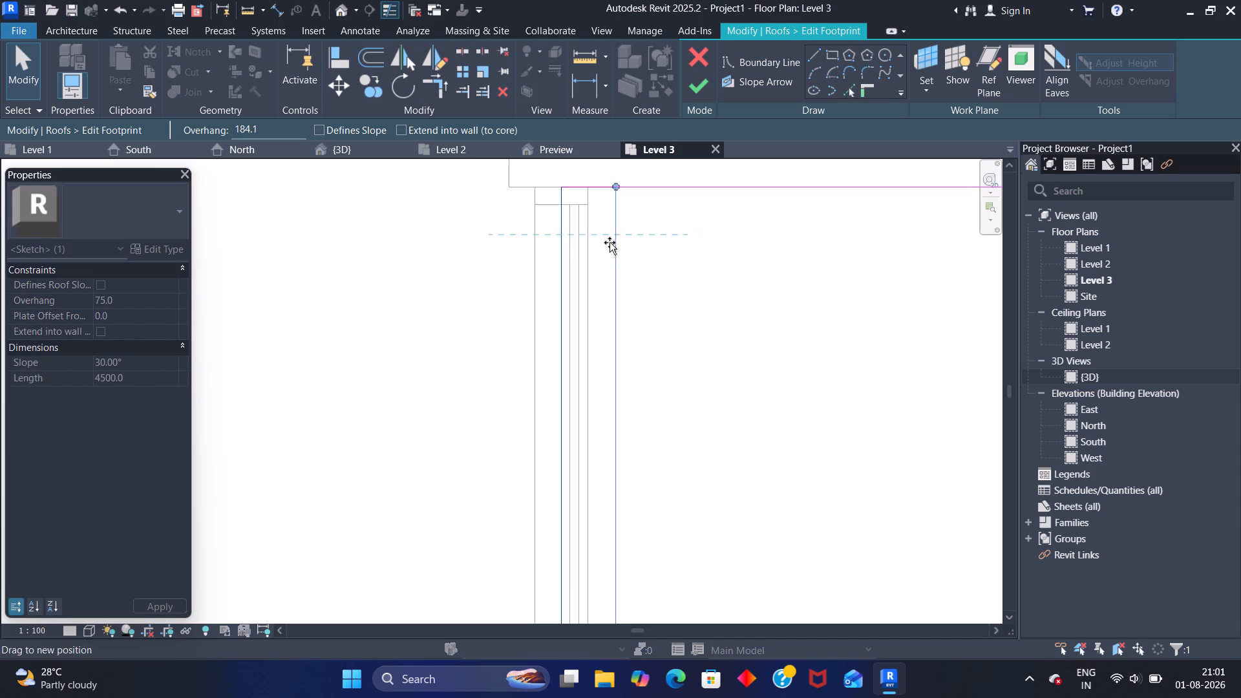
left_click_drag(610, 242, 593, 246)
scroll(616, 255, "down", 2)
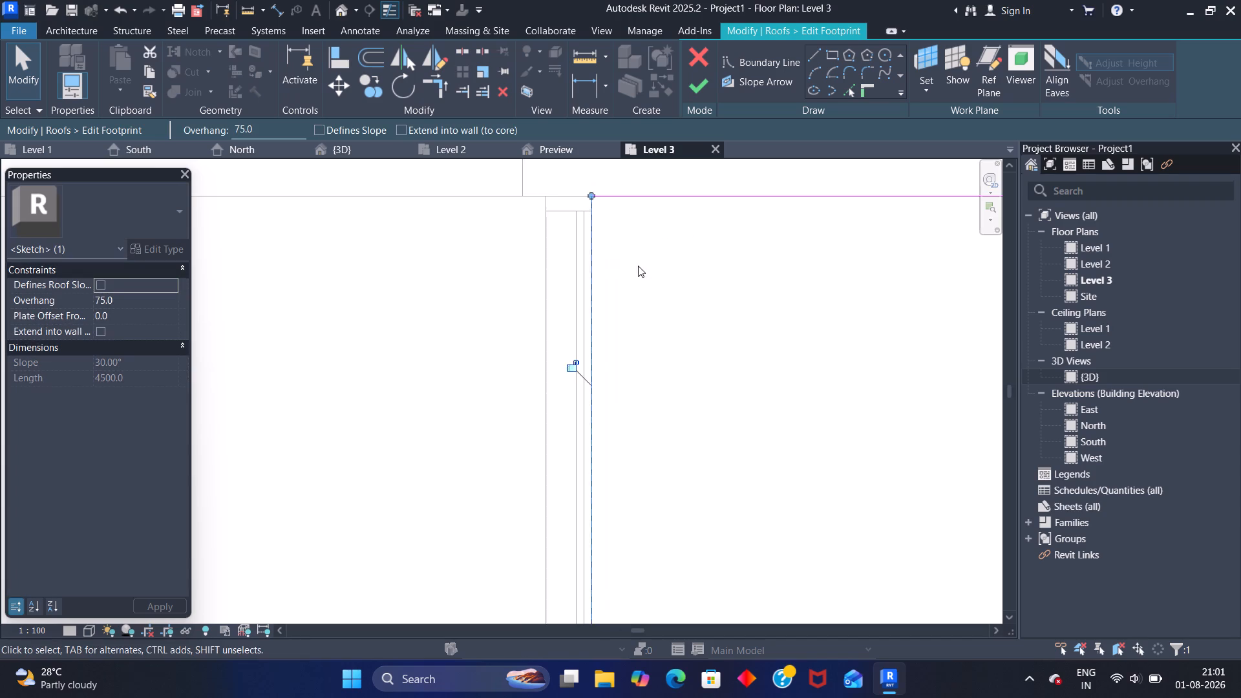
scroll(638, 266, "down", 4)
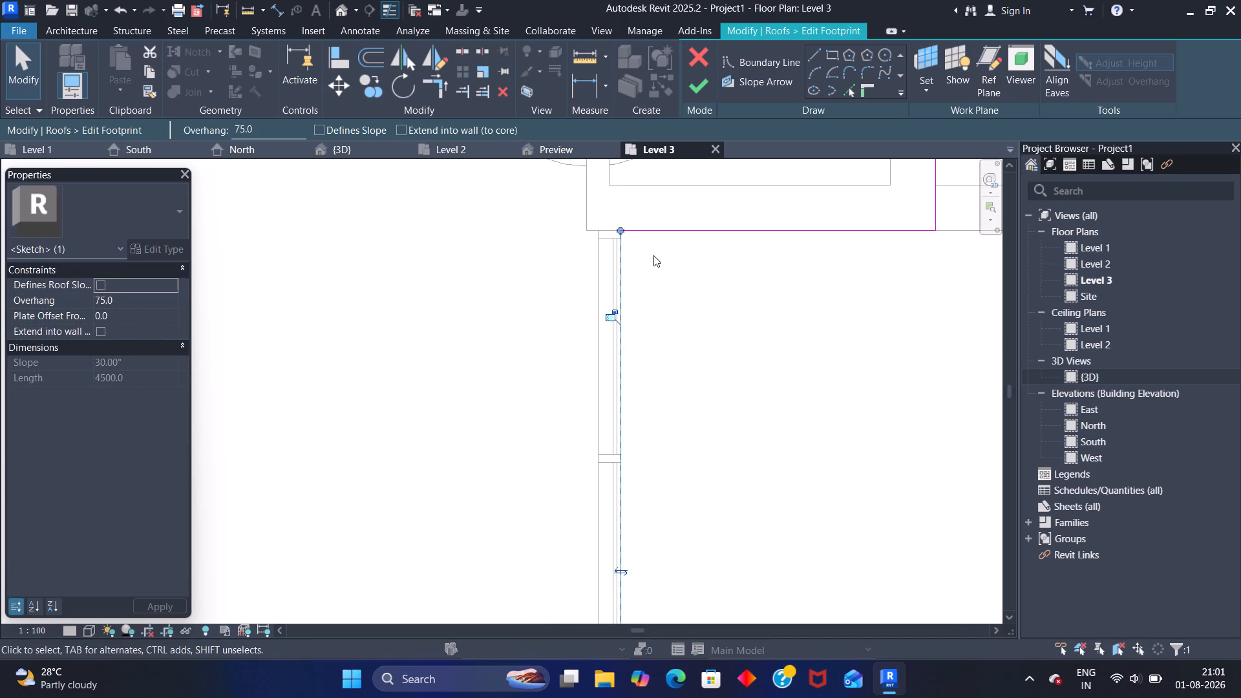
left_click(699, 90)
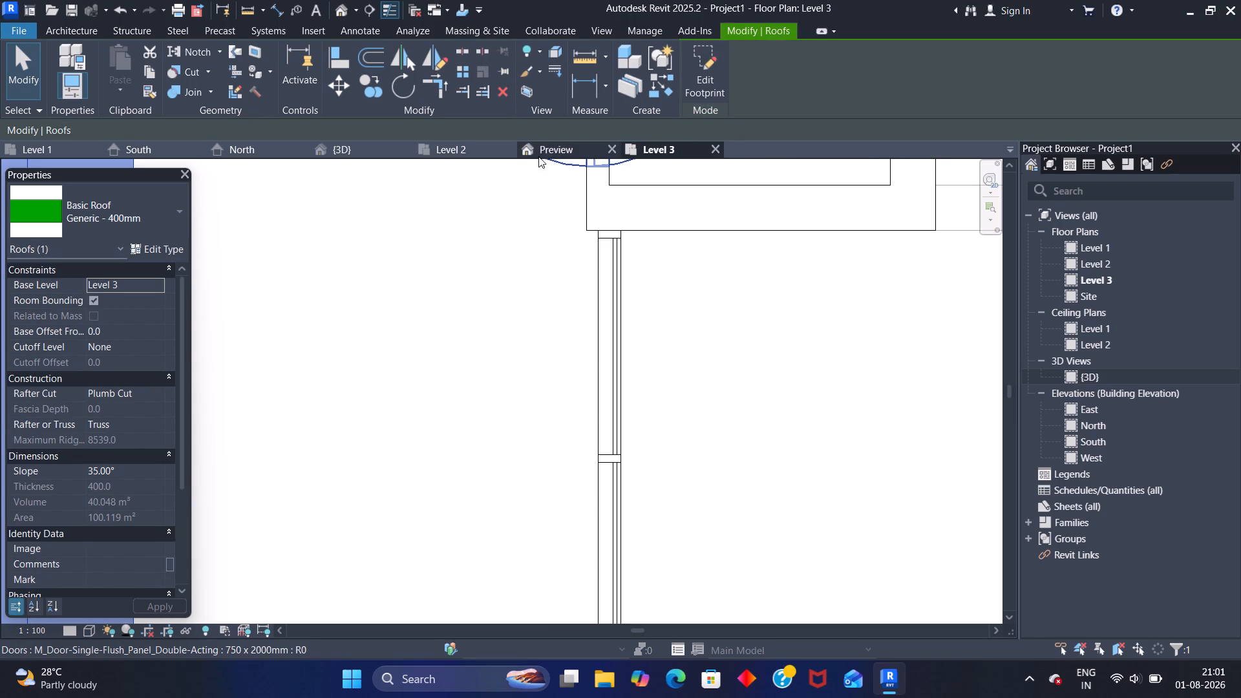
Inspect in the 3D view how the roof recess's edge meets the top of the storefront curtain wall.
left_click(376, 148)
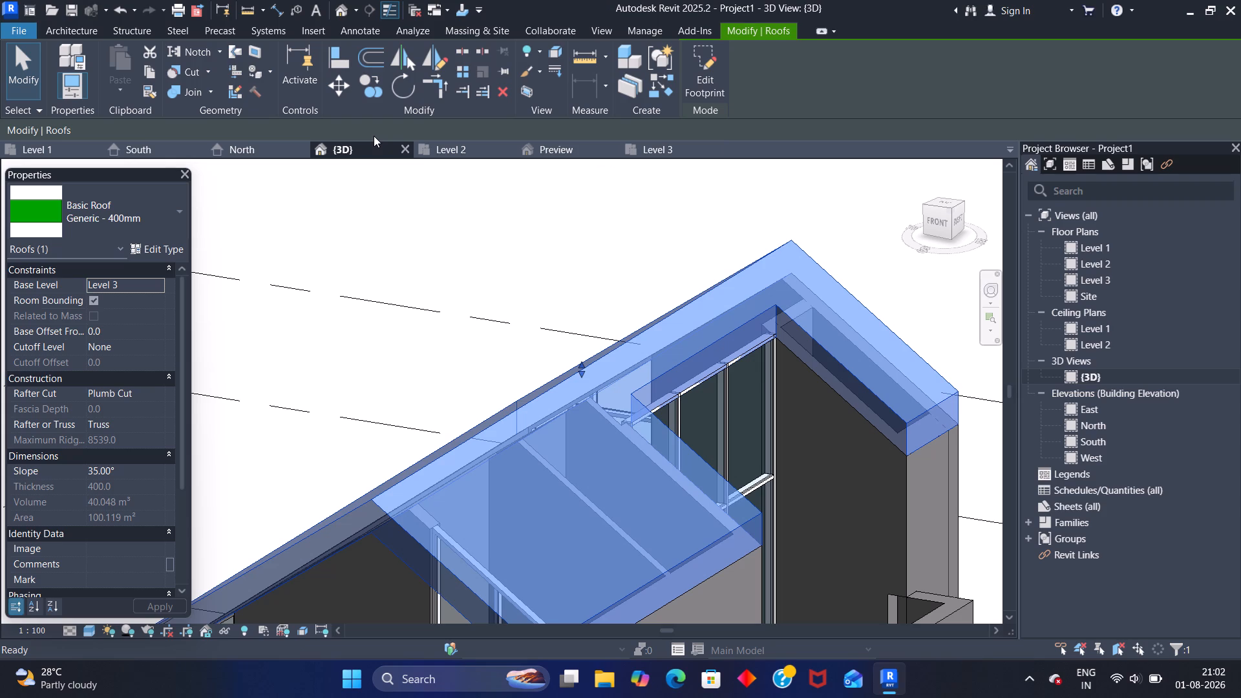
left_click(437, 215)
scroll(615, 312, "down", 1)
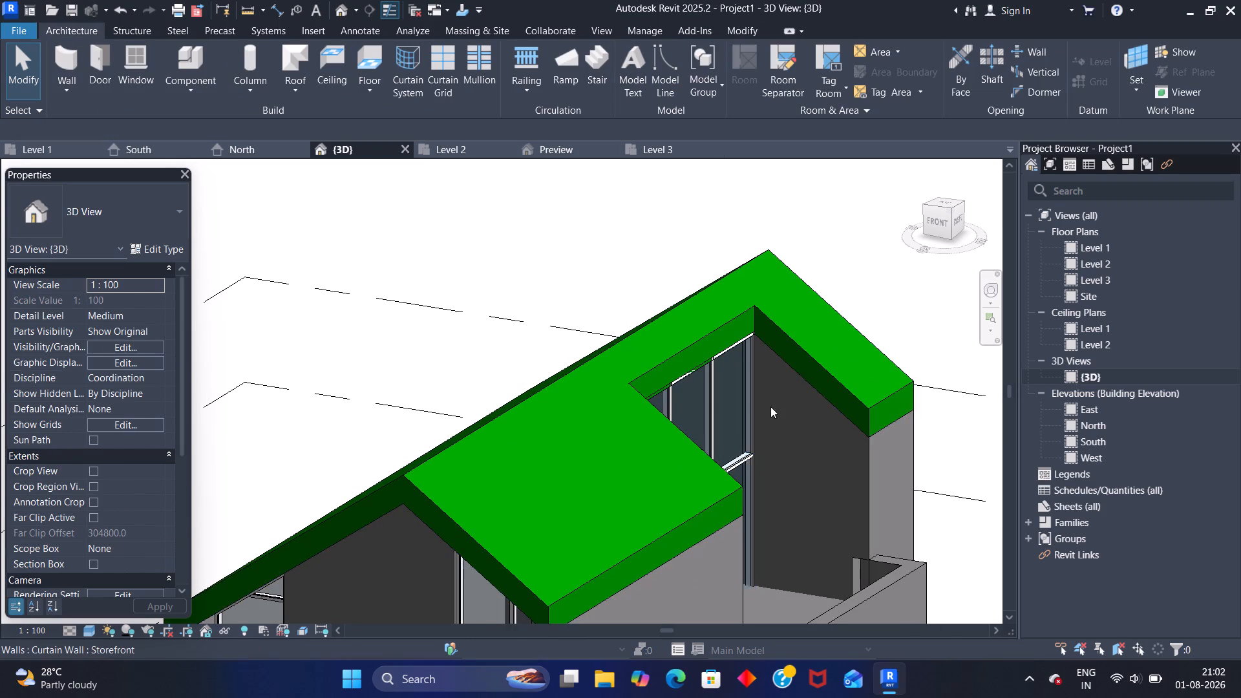
scroll(766, 394, "up", 8)
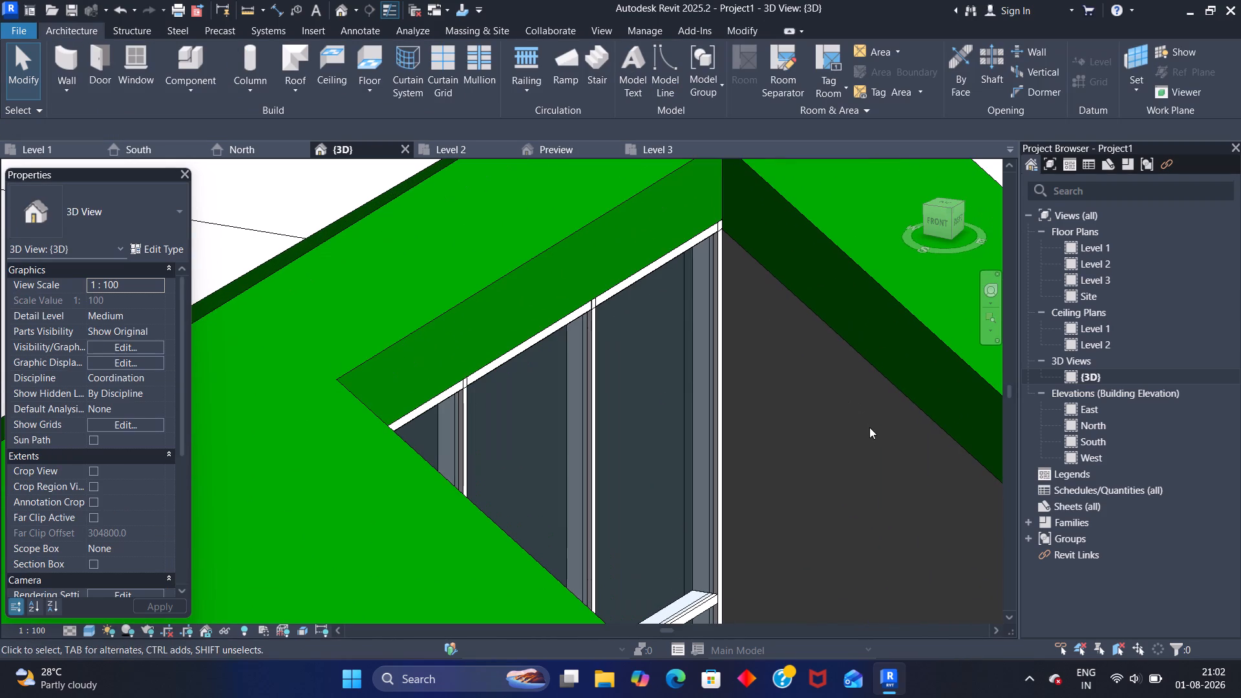
scroll(856, 461, "down", 4)
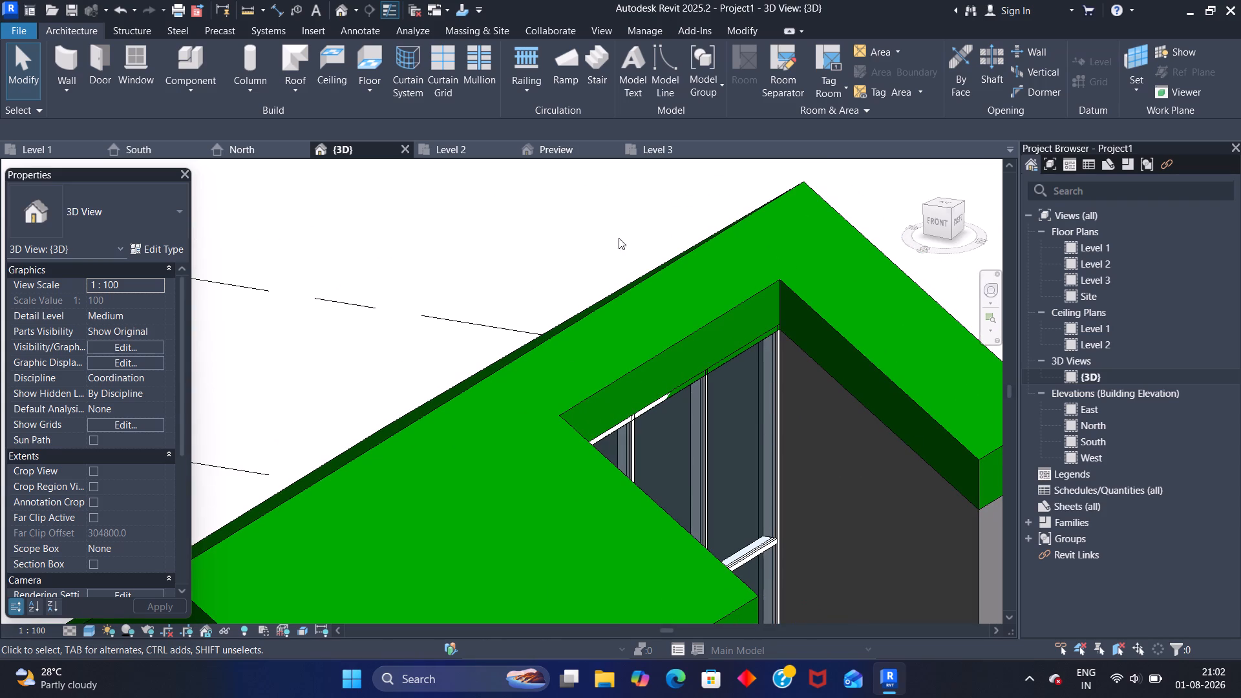
Reopen the roof's footprint sketch, check the recess's boundary line against the storefront wall in the Level 3 plan, and finish the sketch.
left_click(745, 222)
left_click(695, 92)
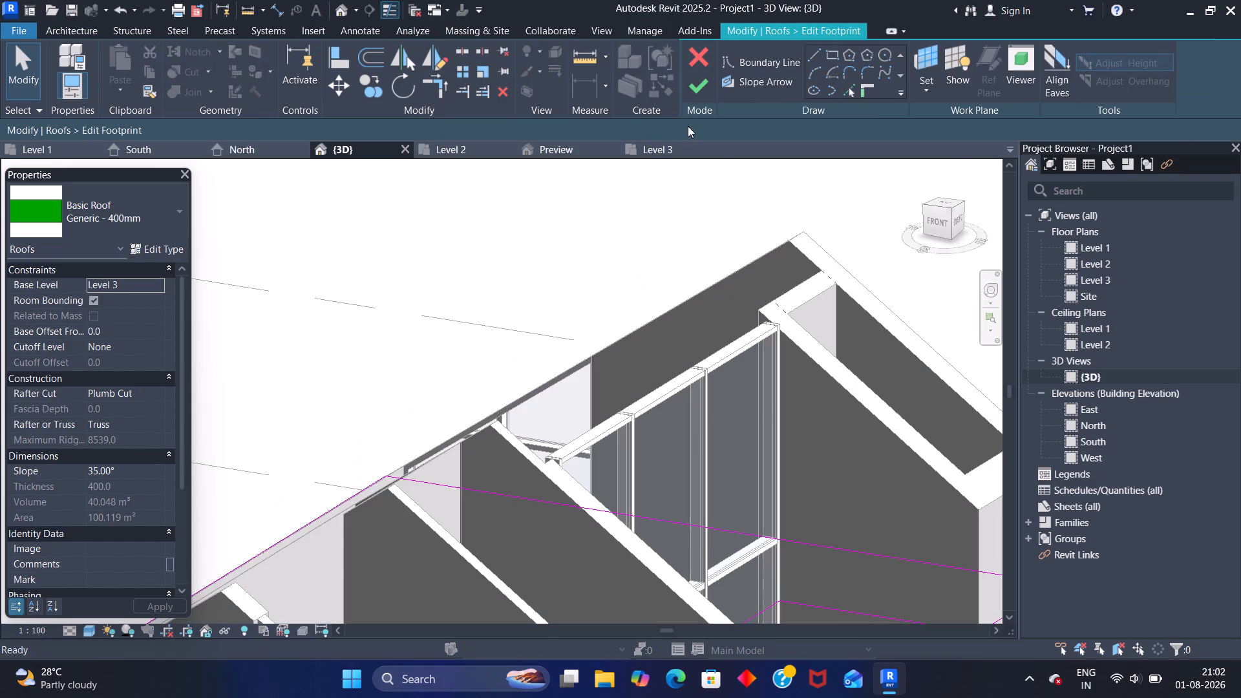
left_click(648, 149)
scroll(619, 323, "up", 5)
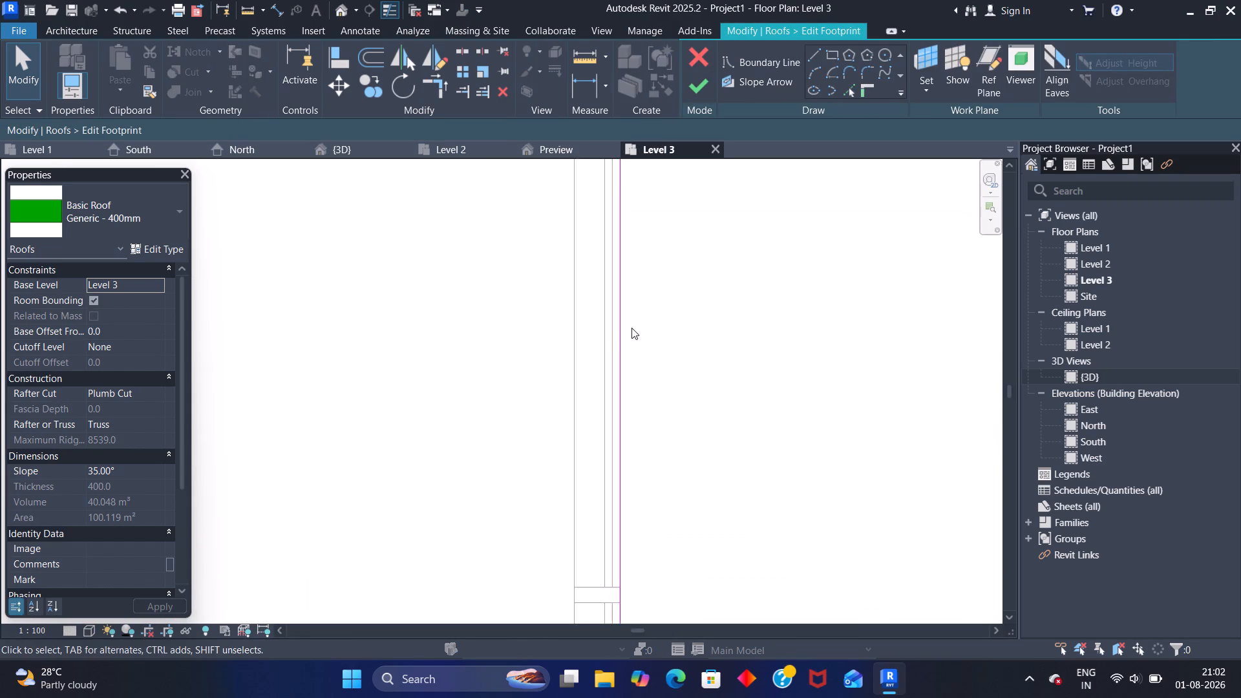
scroll(631, 328, "up", 1)
scroll(639, 328, "down", 3)
left_click(700, 92)
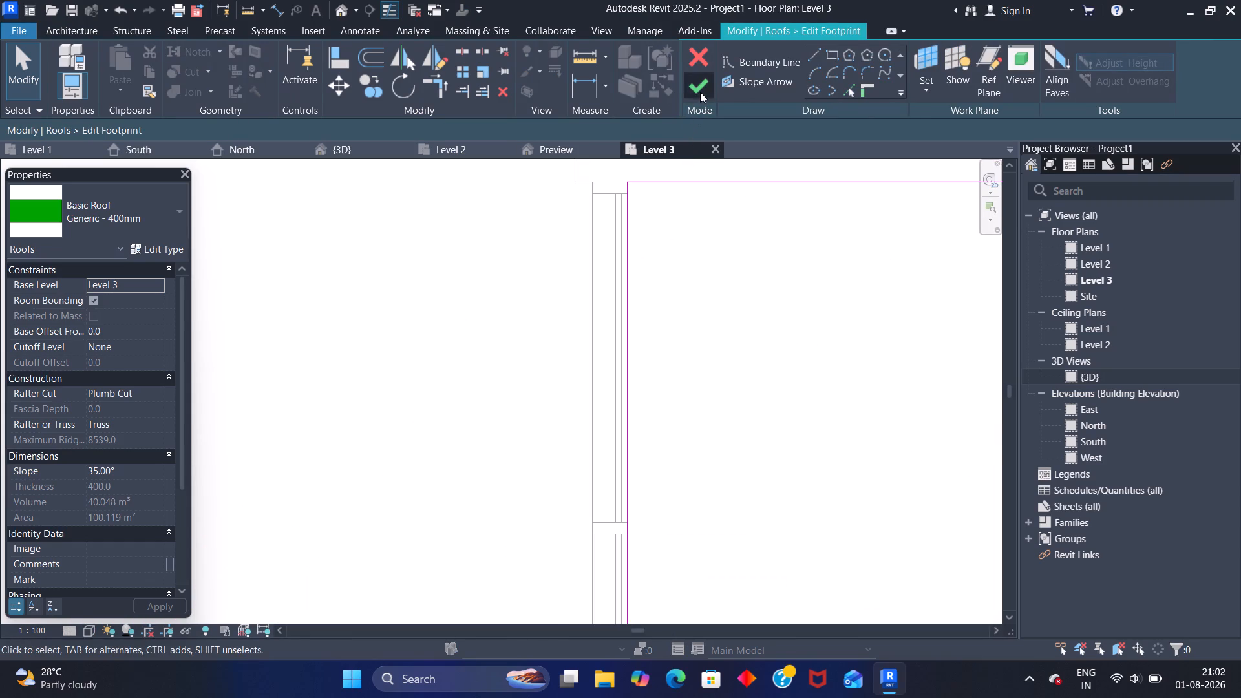
scroll(700, 288, "down", 3)
scroll(479, 184, "down", 1)
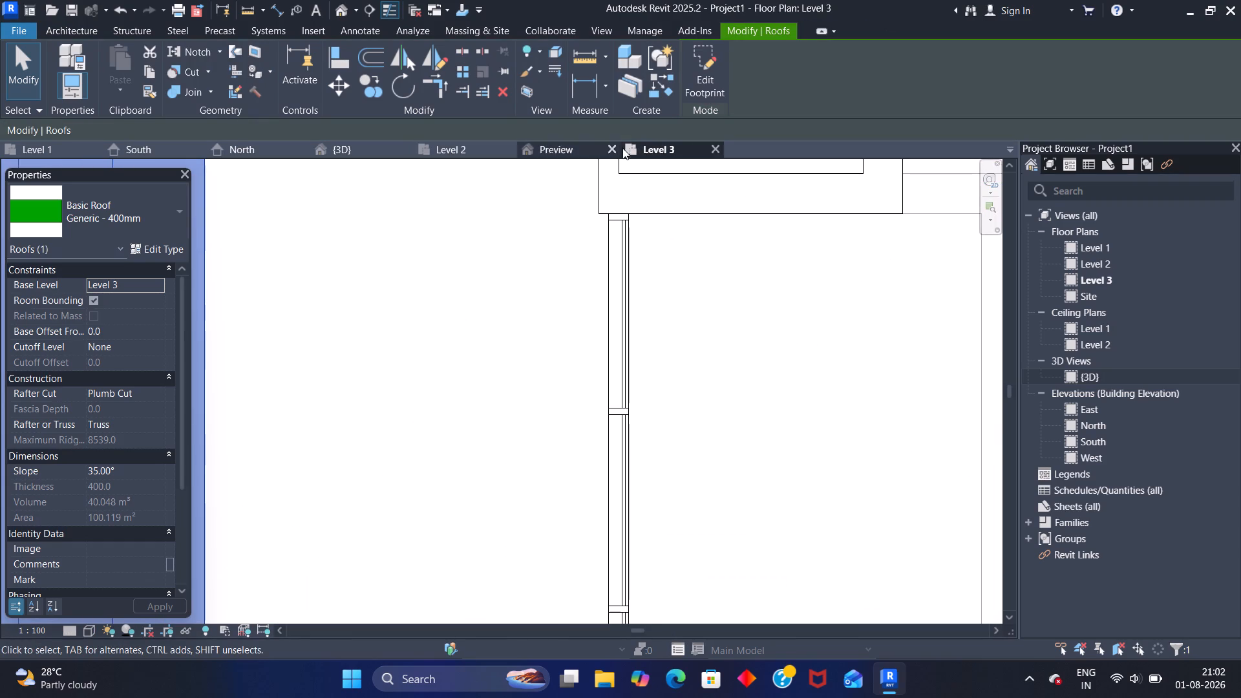
Set the 3D view's visual style to Realistic with the whole house in view.
left_click(371, 155)
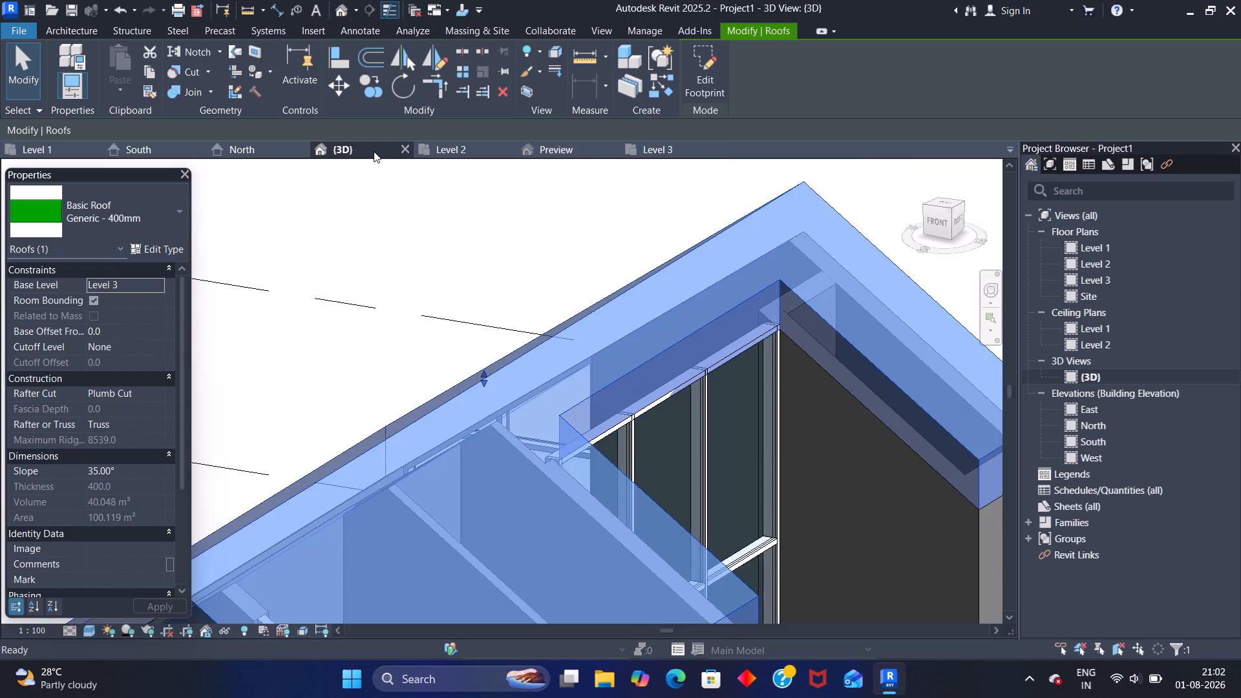
scroll(467, 253, "down", 5)
left_click(472, 230)
scroll(494, 238, "down", 2)
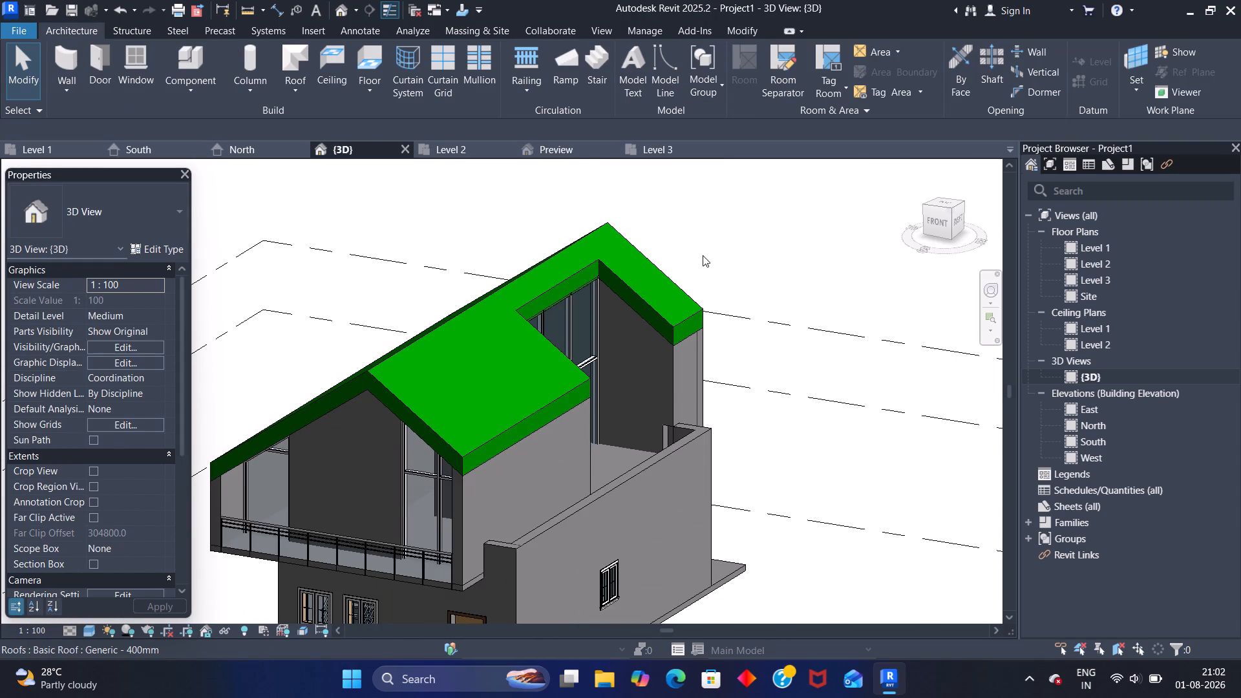
left_click(694, 218)
scroll(716, 233, "down", 2)
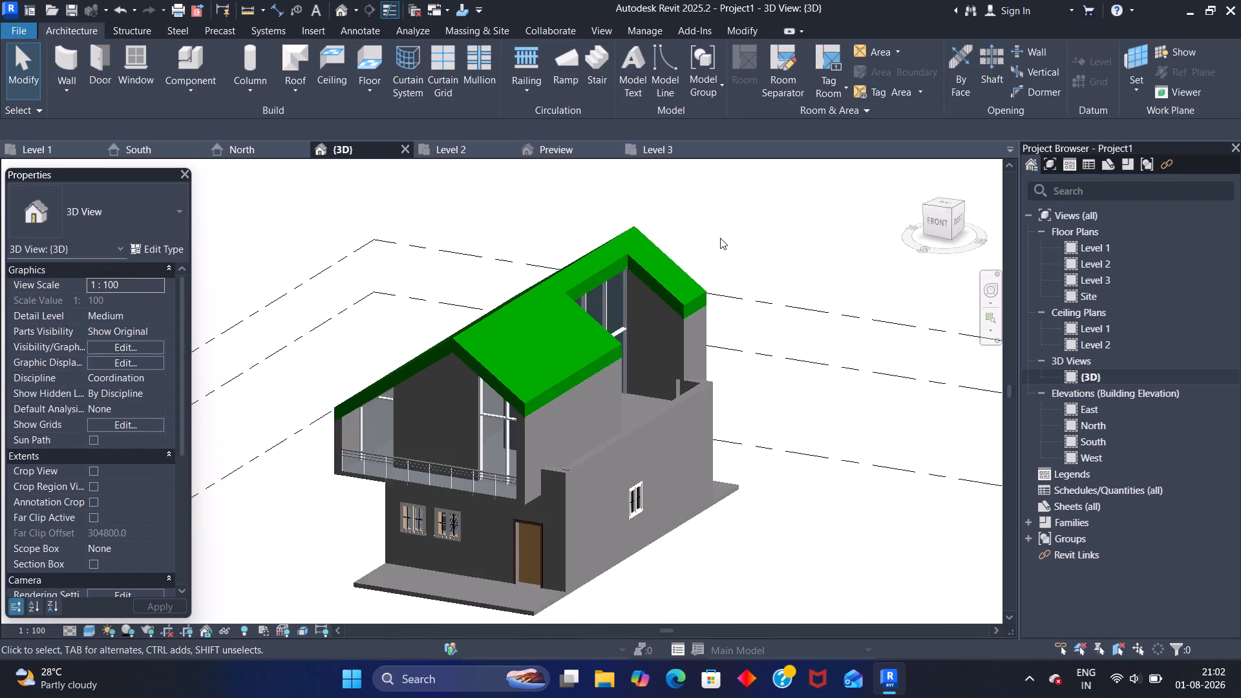
scroll(720, 238, "down", 2)
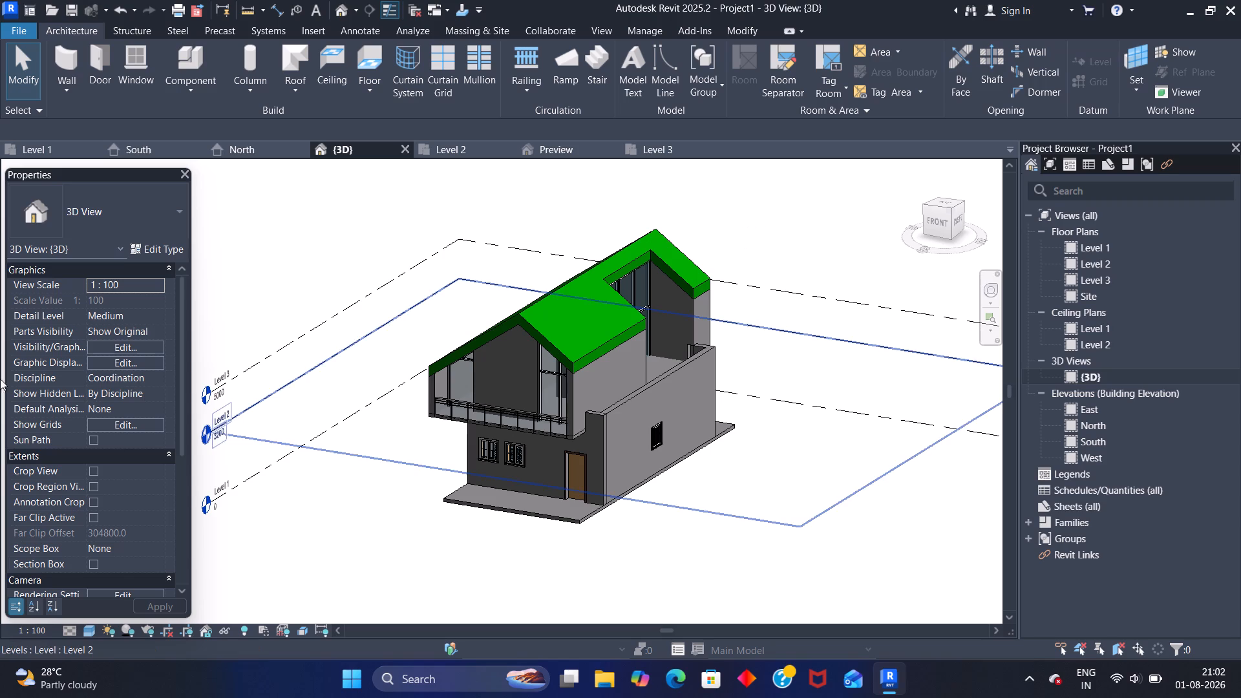
left_click(85, 634)
left_click(106, 614)
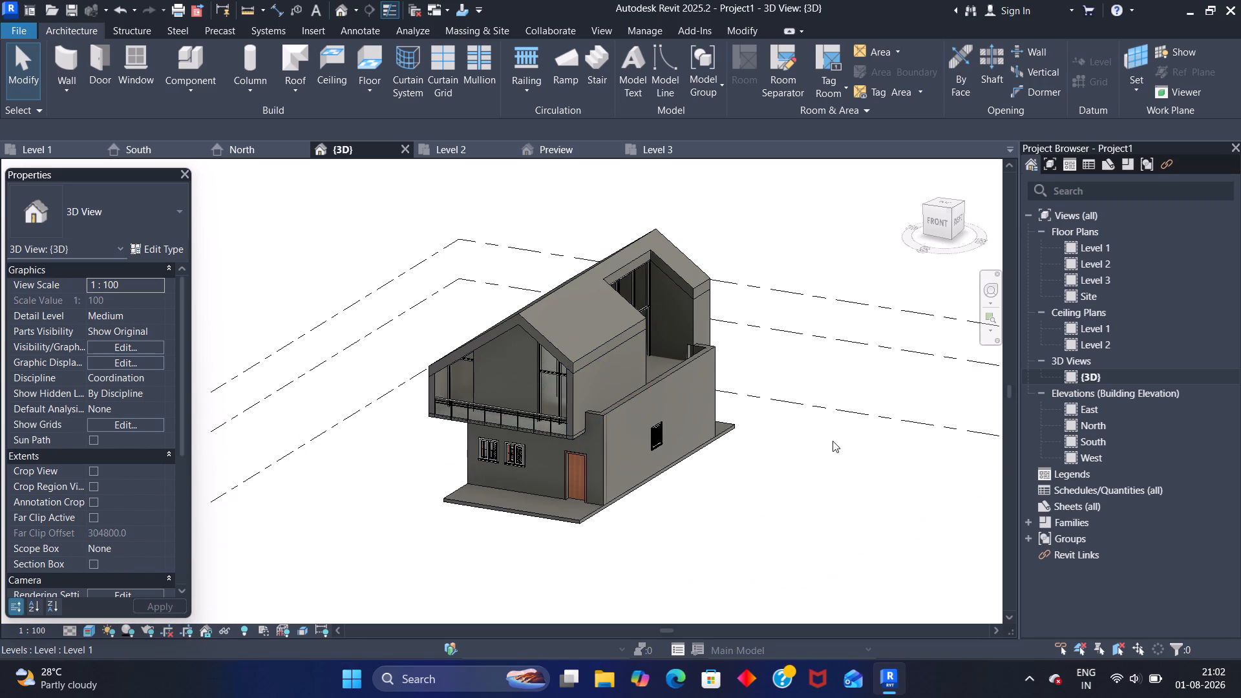
Examine the whole house from the front and both sides in 3D, including the gable roof, recessed terrace and front balcony.
middle_click_drag(856, 482, 760, 490, "shift")
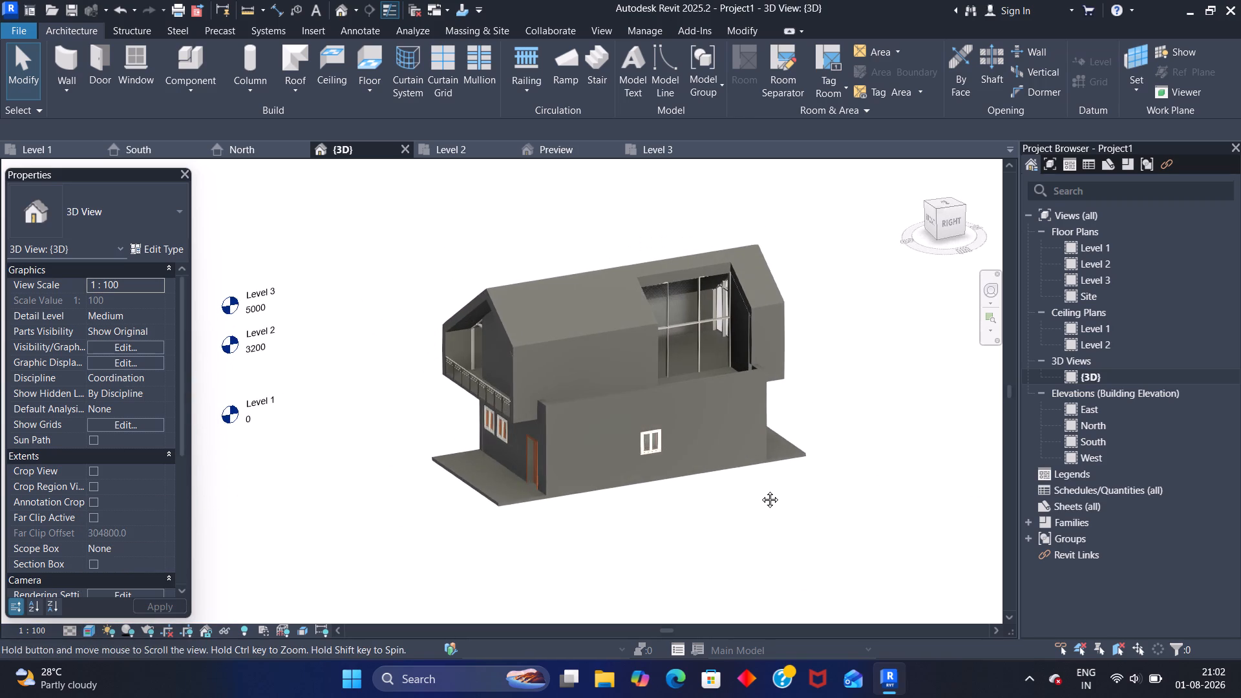
middle_click_drag(760, 490, 865, 468, "shift")
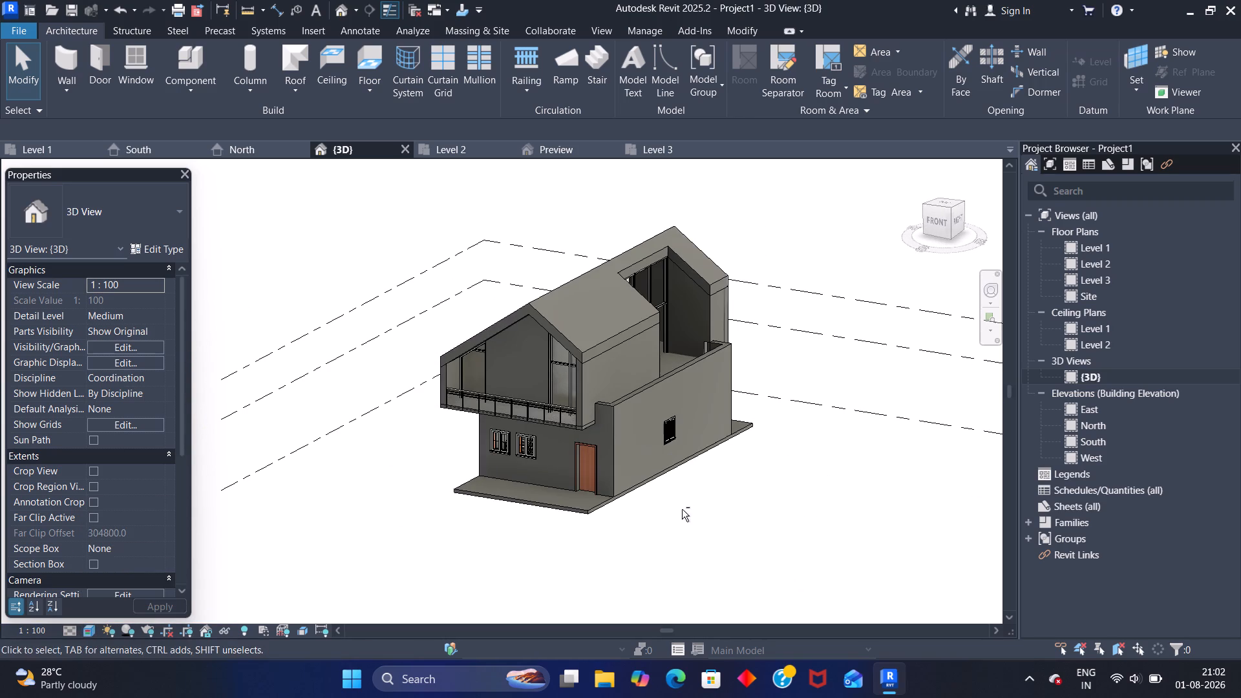
middle_click_drag(682, 509, 901, 456, "shift")
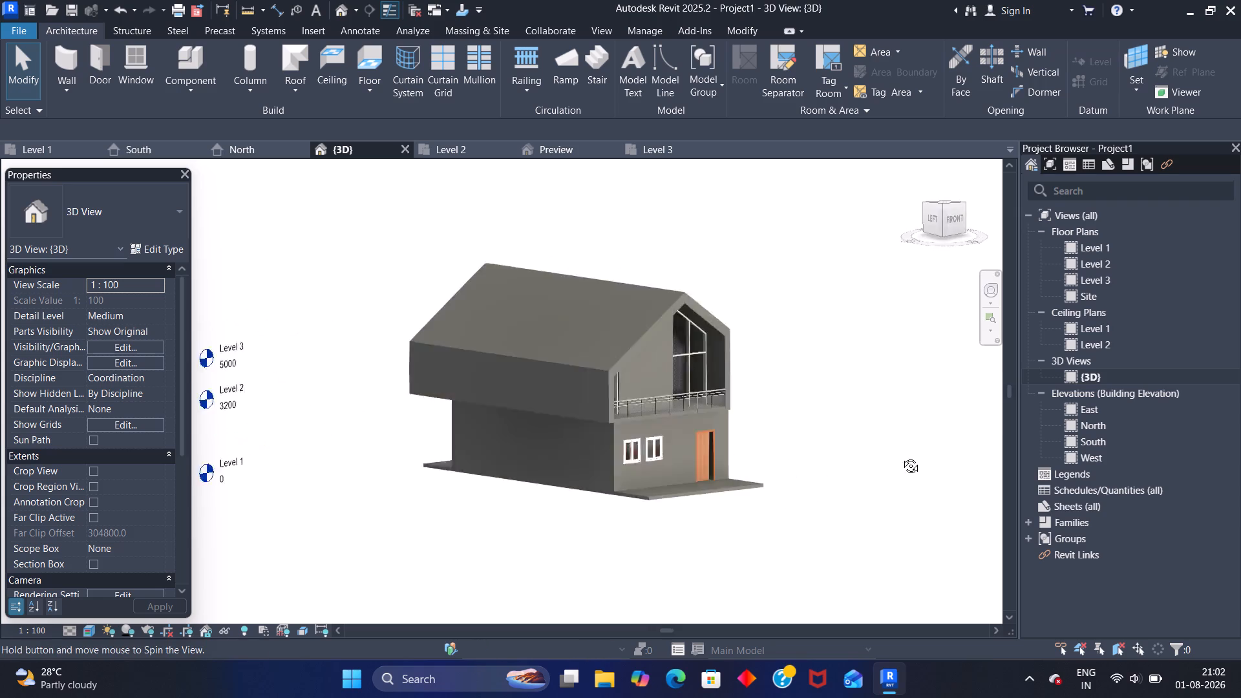
middle_click_drag(901, 456, 864, 444, "shift")
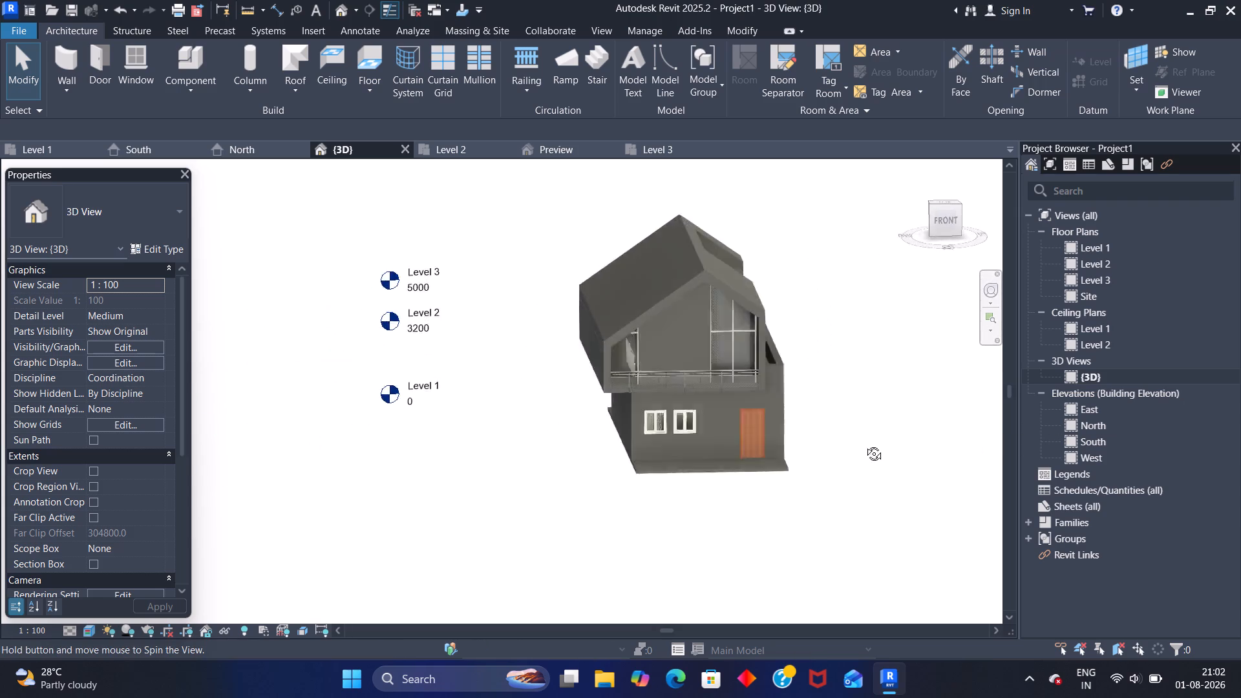
middle_click_drag(864, 444, 727, 449, "shift")
scroll(756, 449, "up", 4)
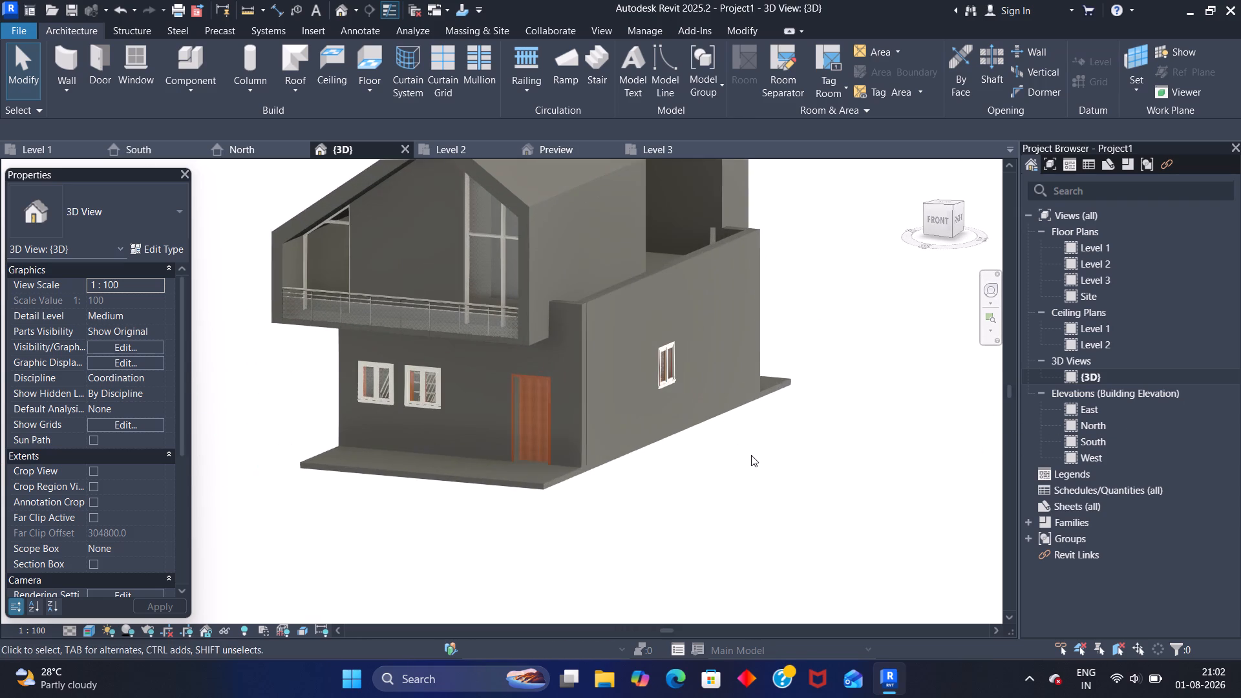
scroll(750, 455, "down", 2)
scroll(704, 266, "down", 1)
middle_click_drag(706, 267, 706, 270, "shift")
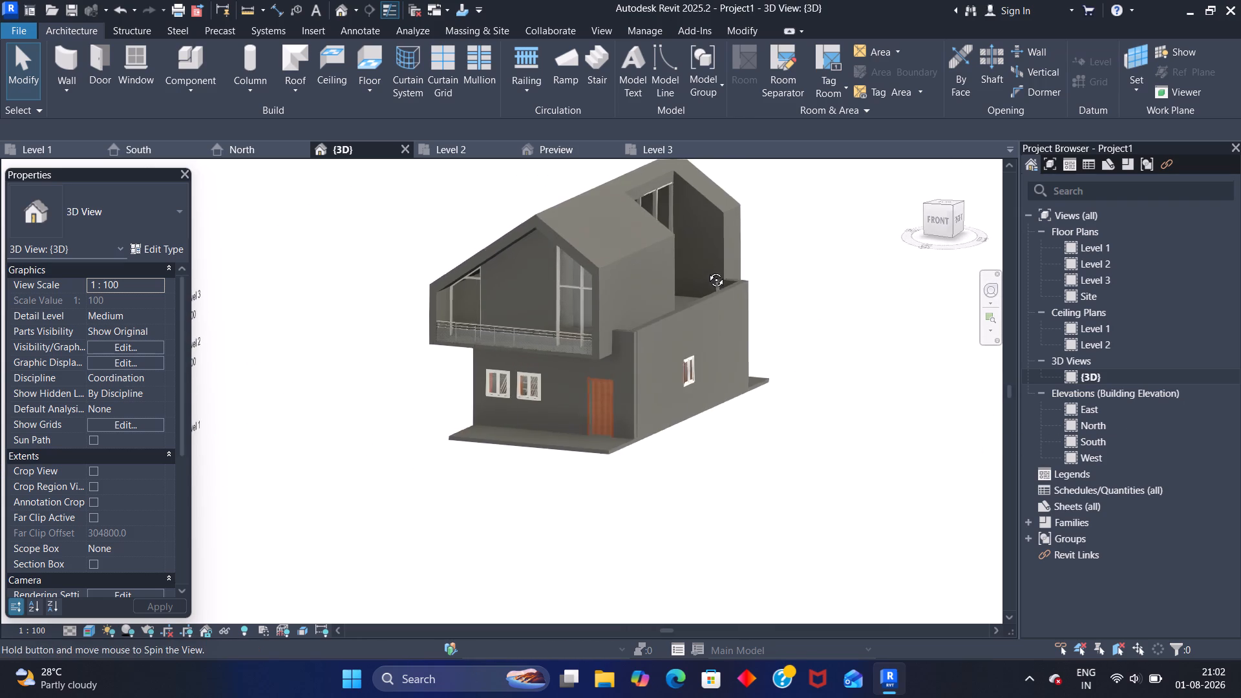
middle_click_drag(706, 270, 600, 247, "shift")
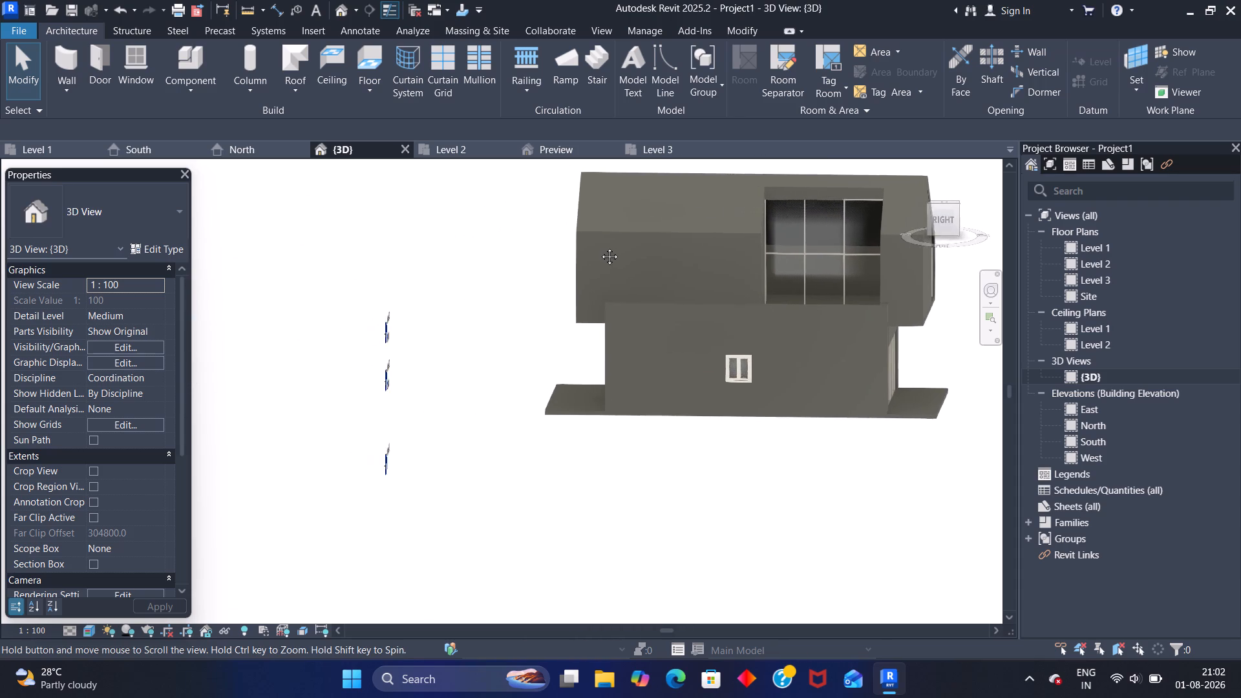
middle_click_drag(600, 247, 626, 253, "shift")
middle_click_drag(490, 318, 602, 368, "shift")
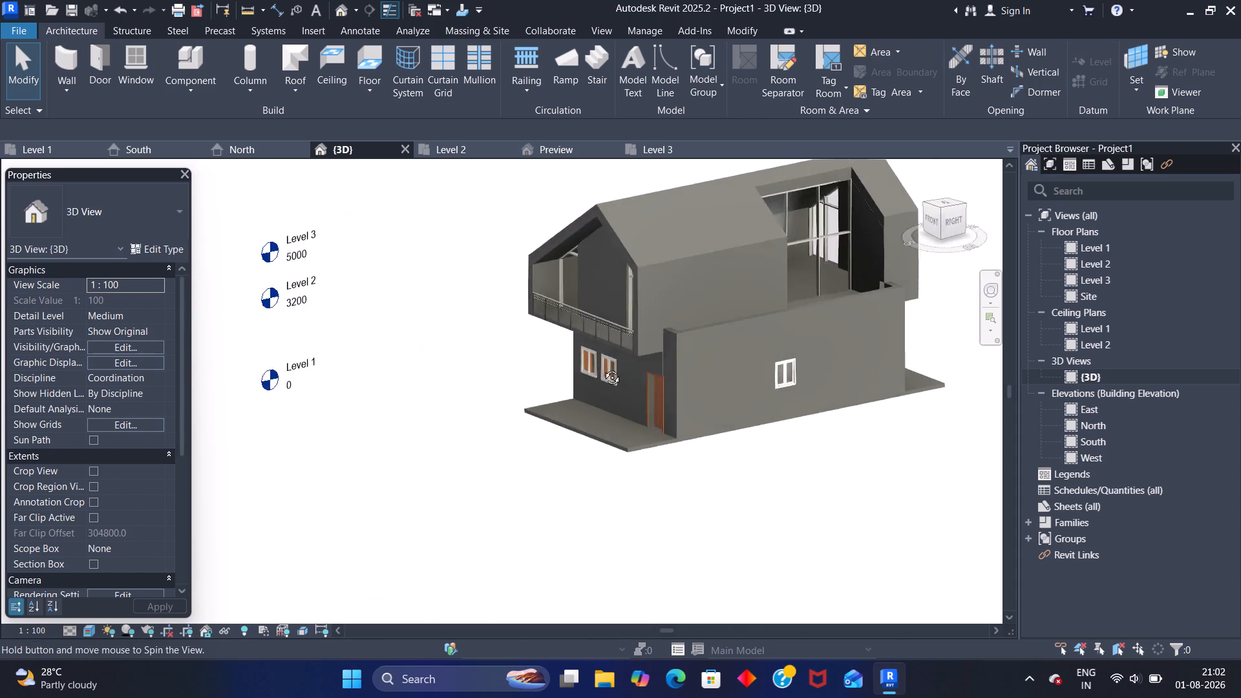
middle_click_drag(602, 368, 725, 387, "shift")
middle_click_drag(864, 411, 815, 368, "shift")
middle_click_drag(869, 304, 904, 328)
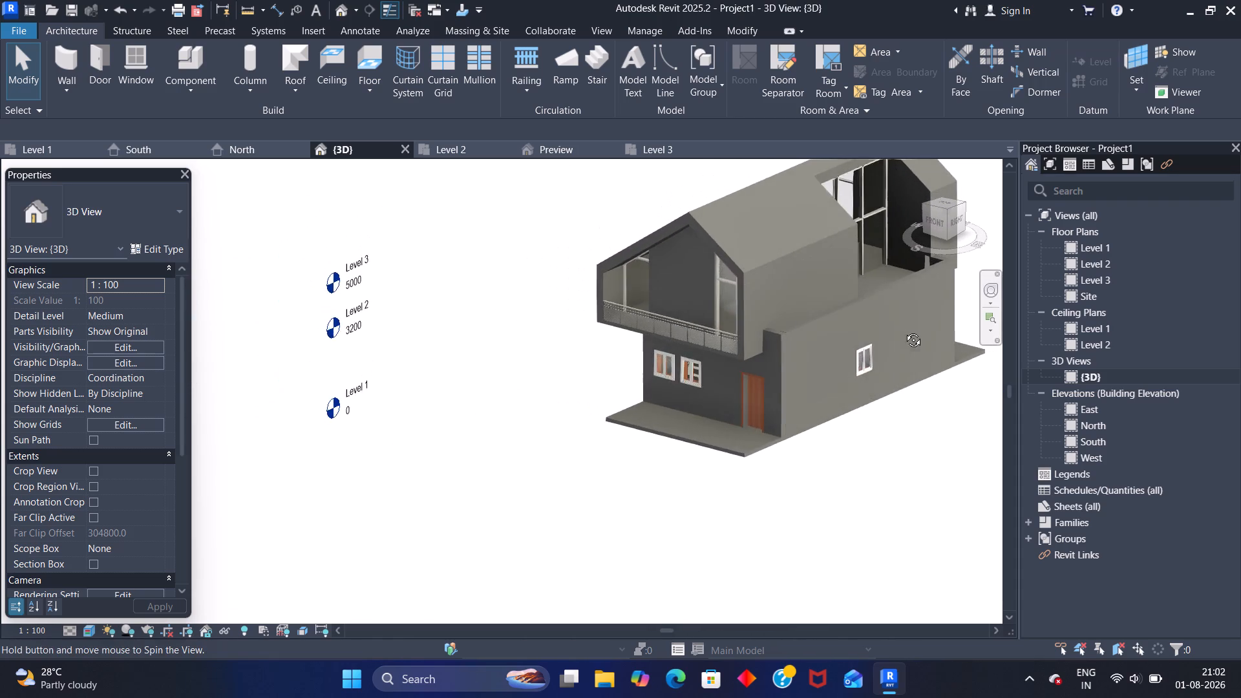
middle_click_drag(917, 426, 737, 514)
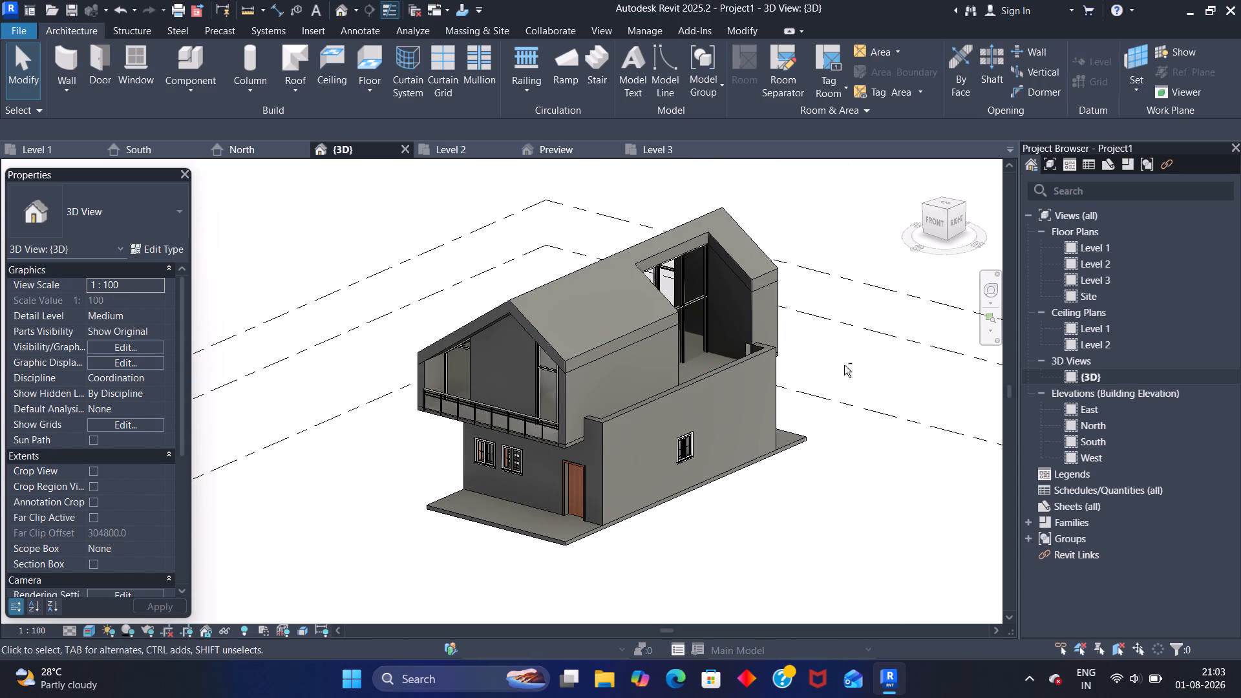
middle_click_drag(844, 363, 872, 355, "shift")
scroll(798, 373, "up", 3)
scroll(793, 372, "down", 1)
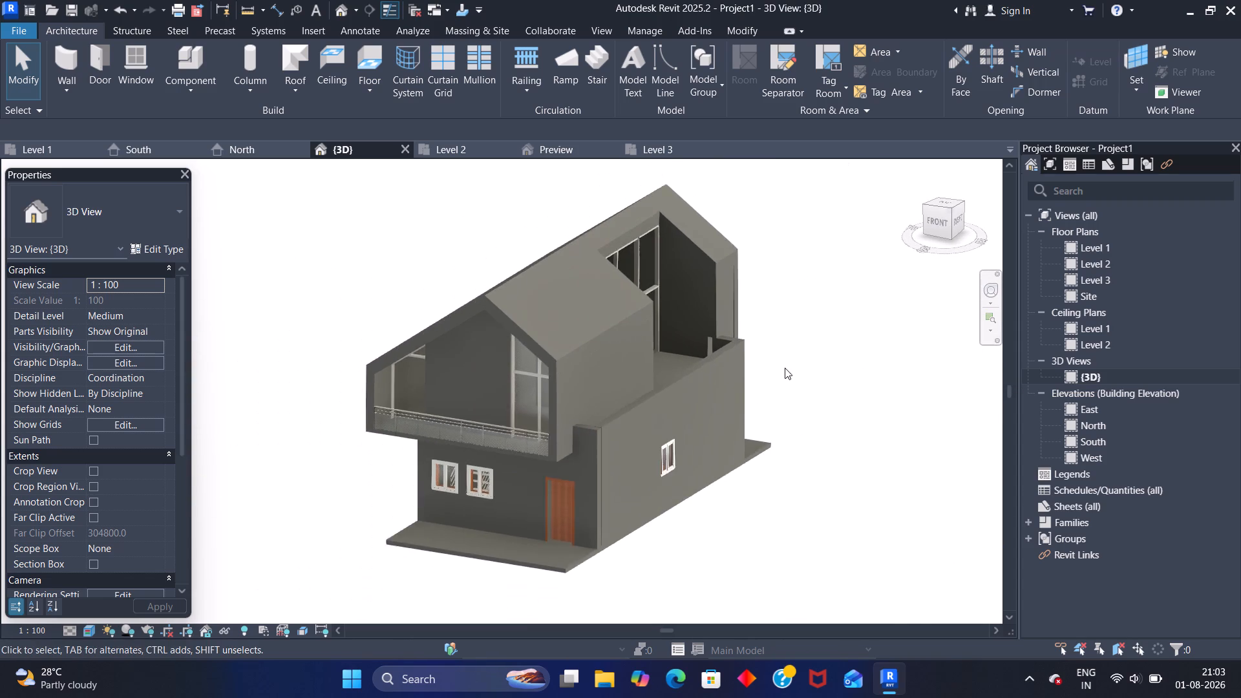
scroll(785, 368, "down", 2)
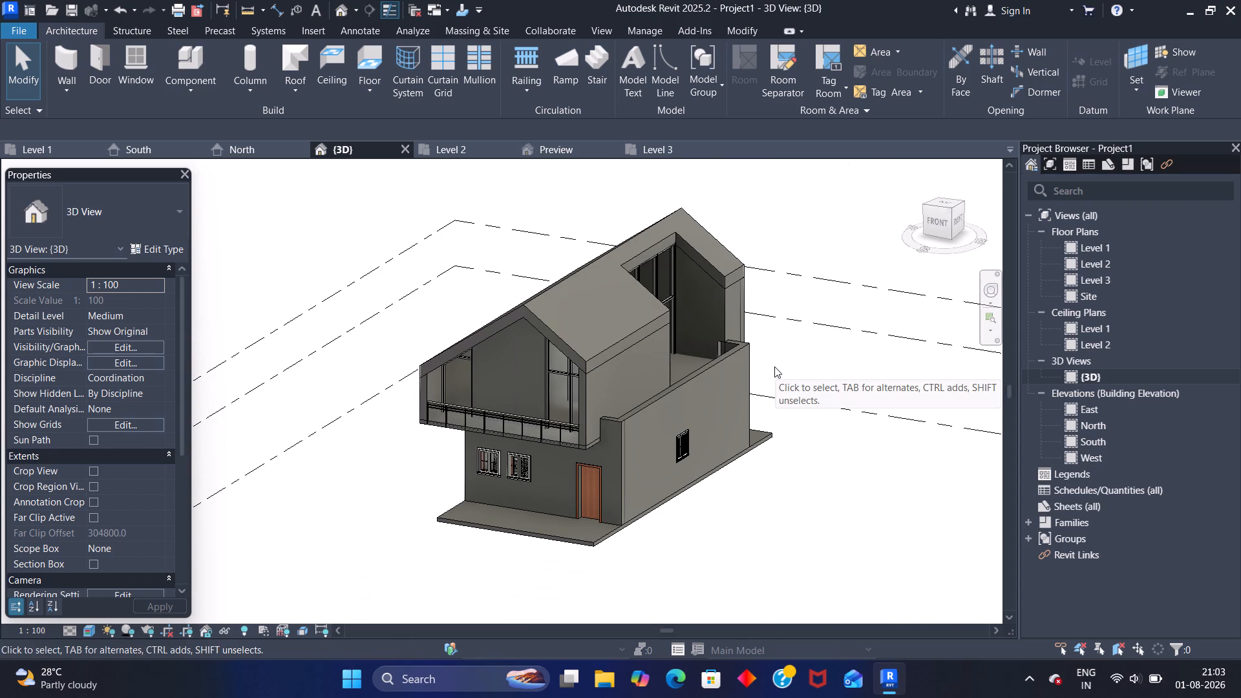
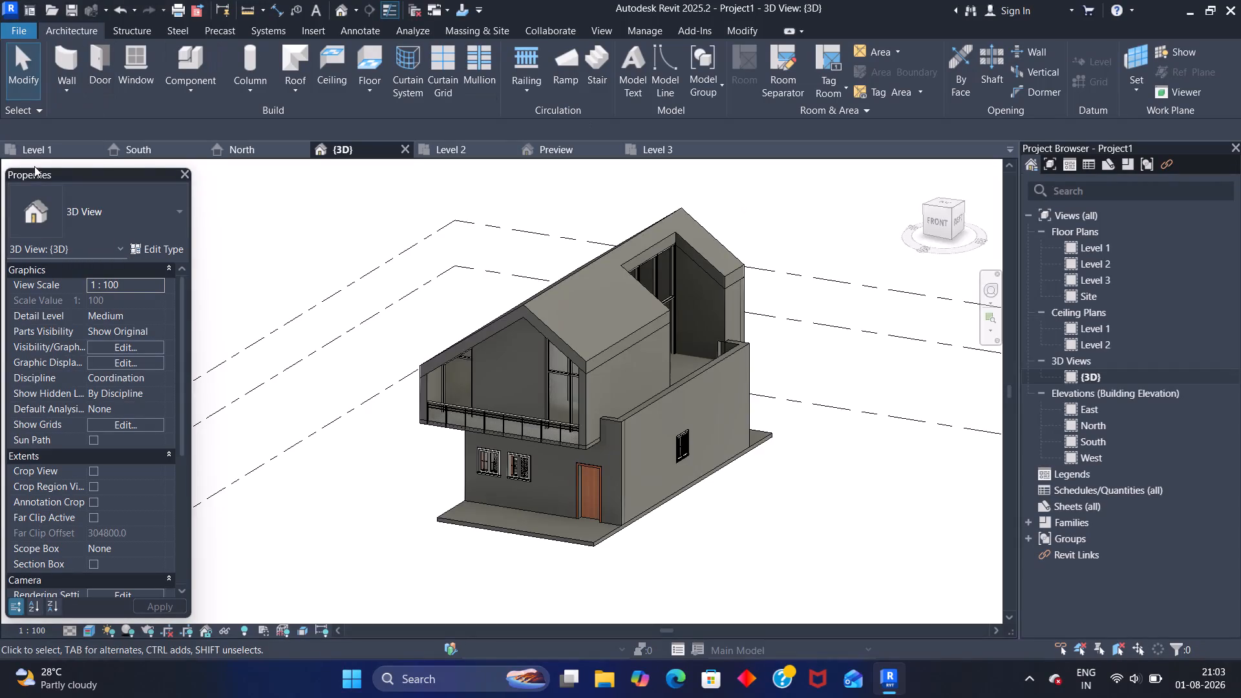
In the Level 1 plan, add a curtain grid line to the curtain wall's westernmost panel, 300 mm from the wall's west end.
left_click(57, 149)
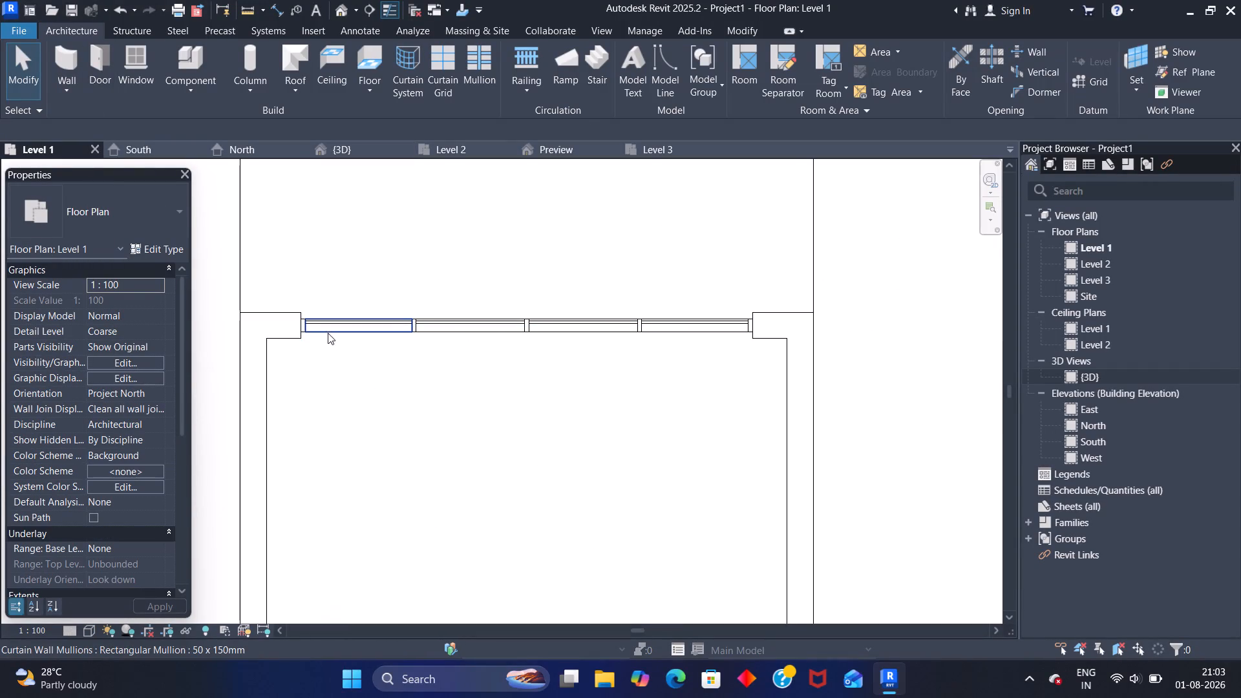
left_click(414, 340)
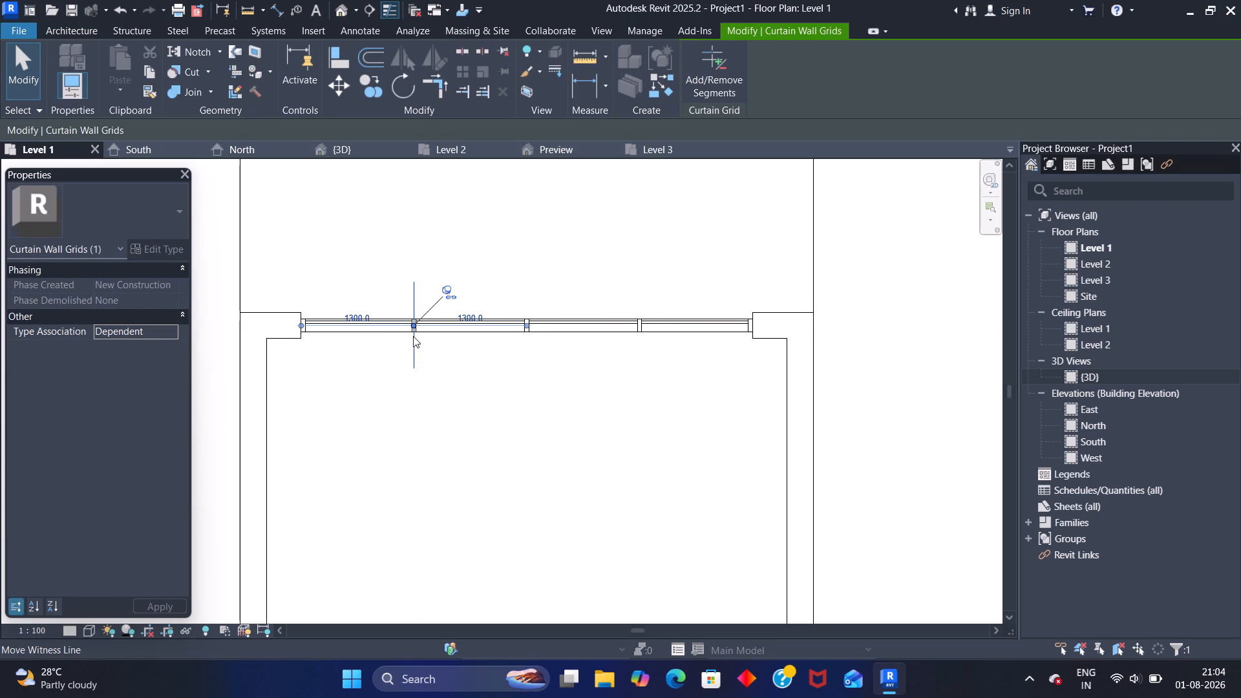
scroll(412, 333, "up", 5)
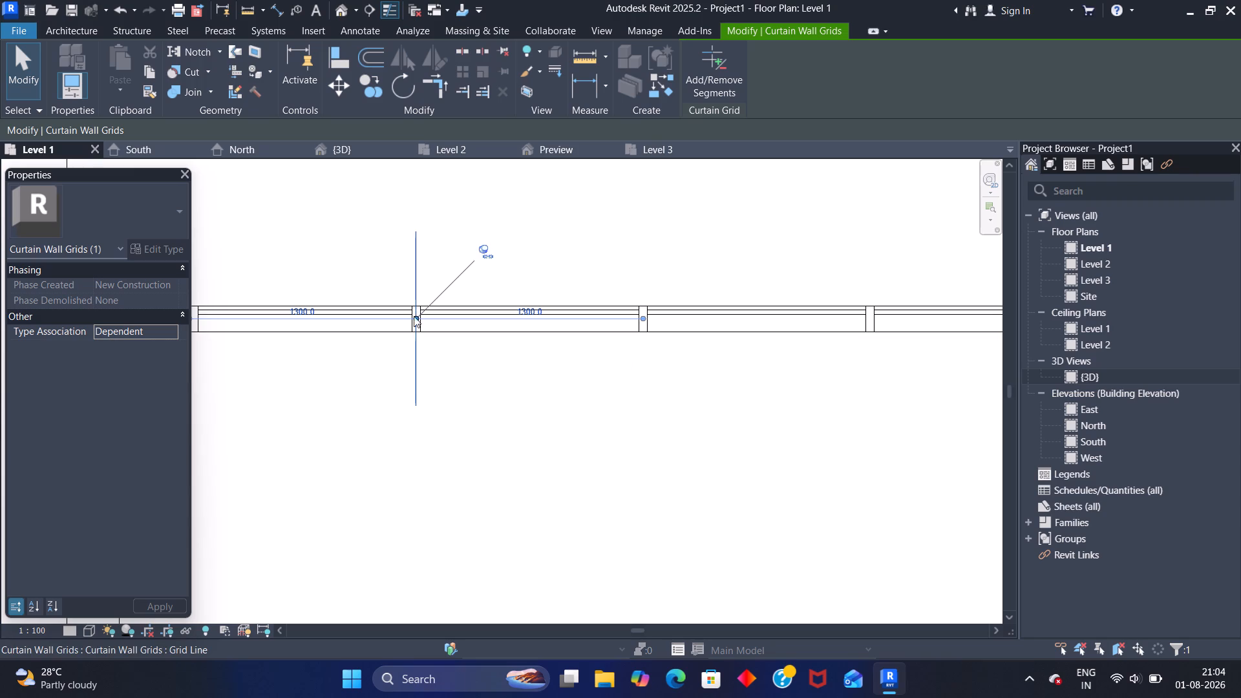
scroll(310, 283, "up", 10)
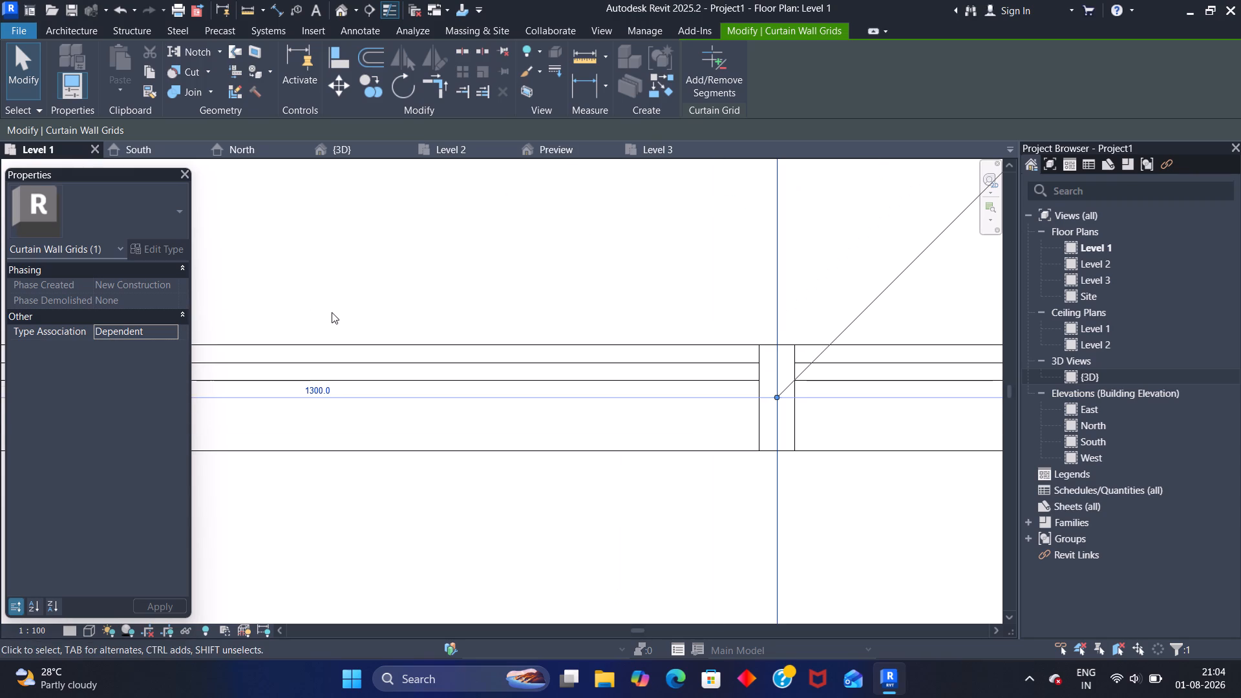
scroll(337, 311, "down", 9)
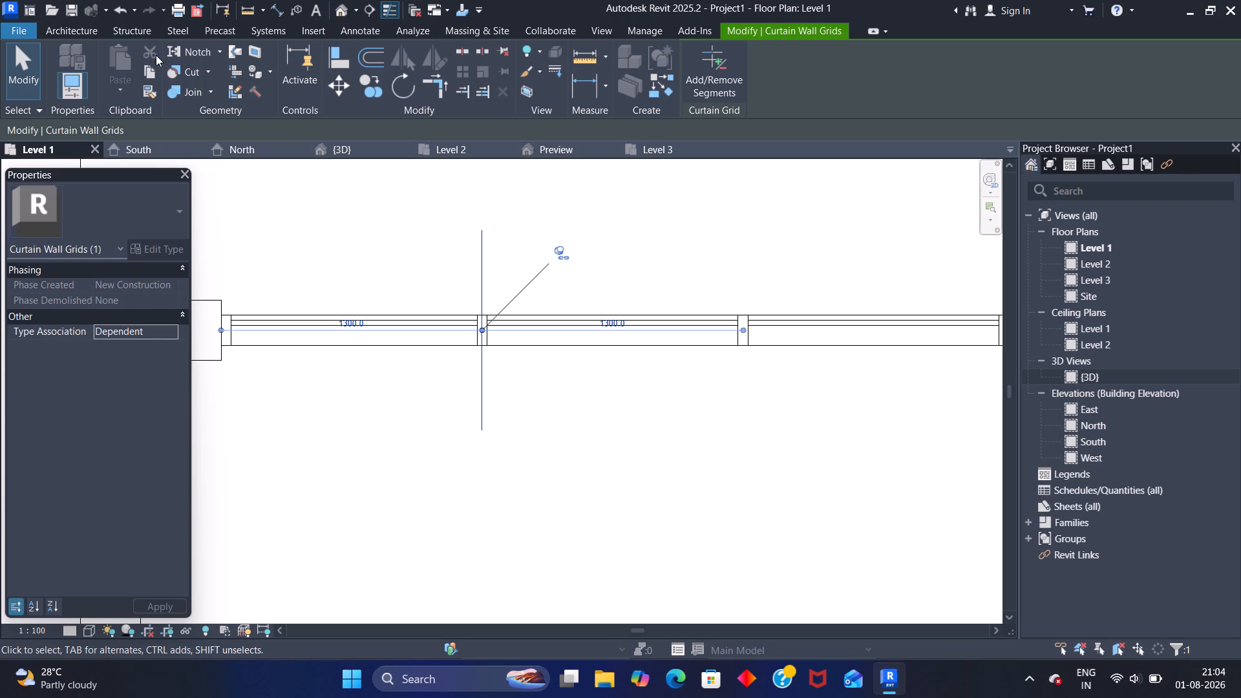
left_click(87, 31)
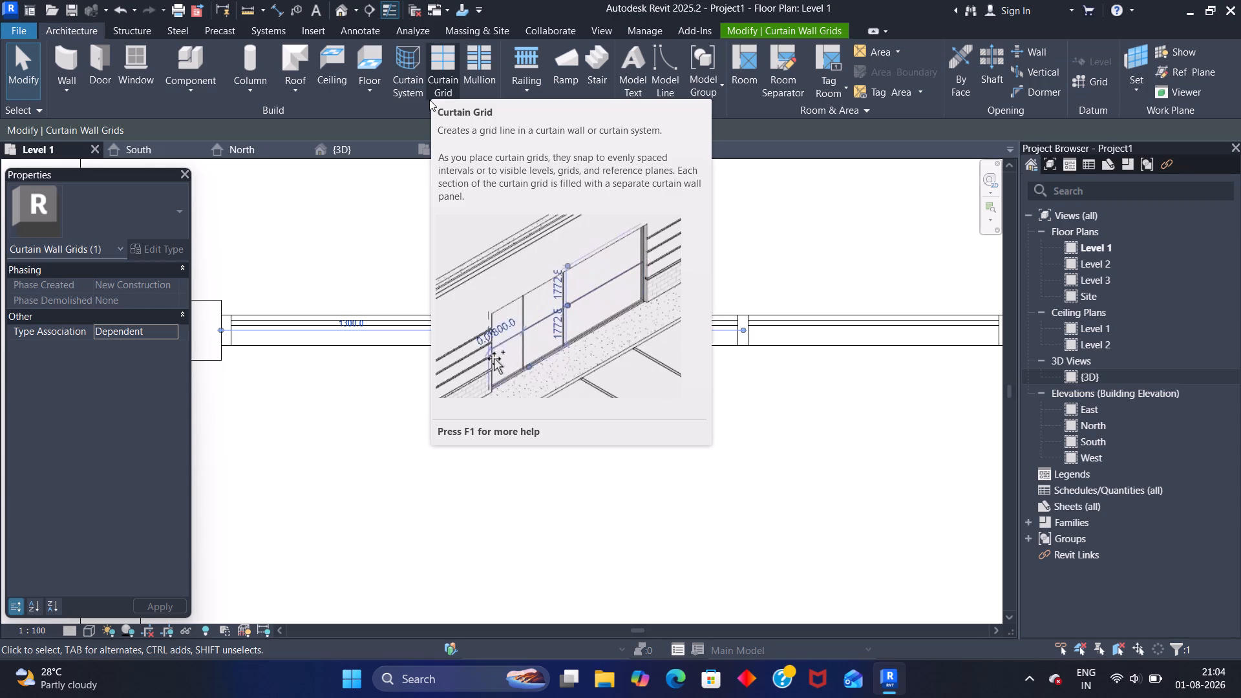
left_click(438, 58)
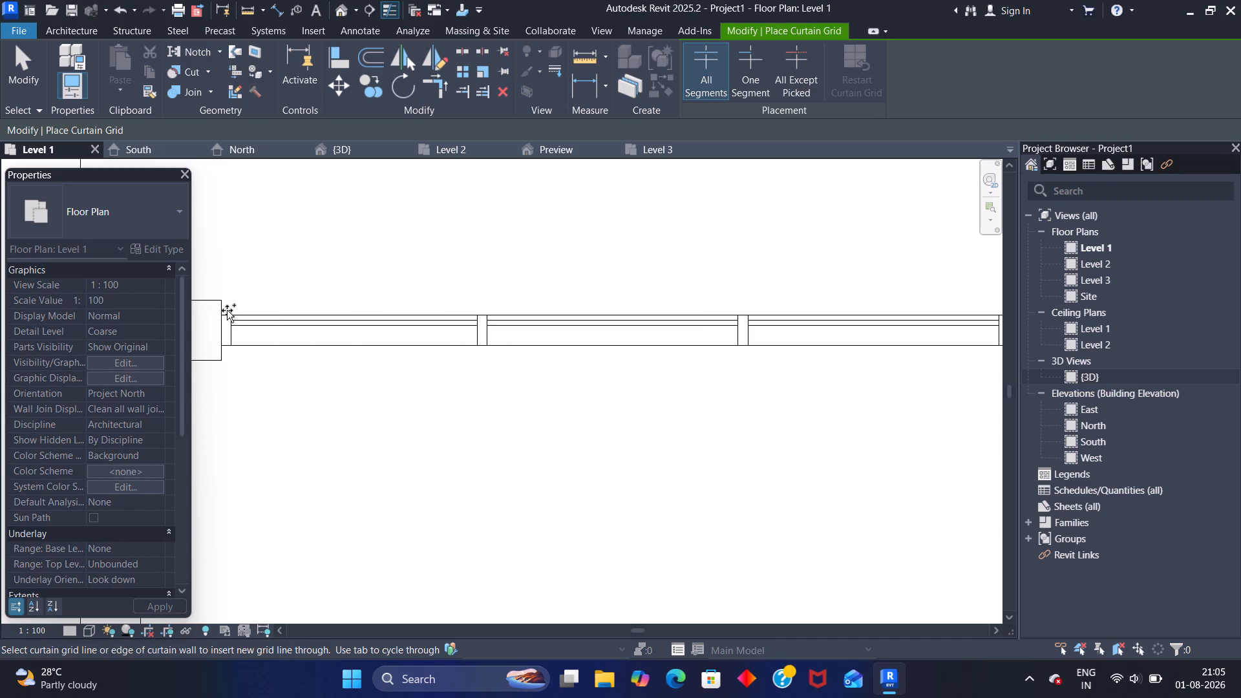
scroll(260, 313, "up", 4)
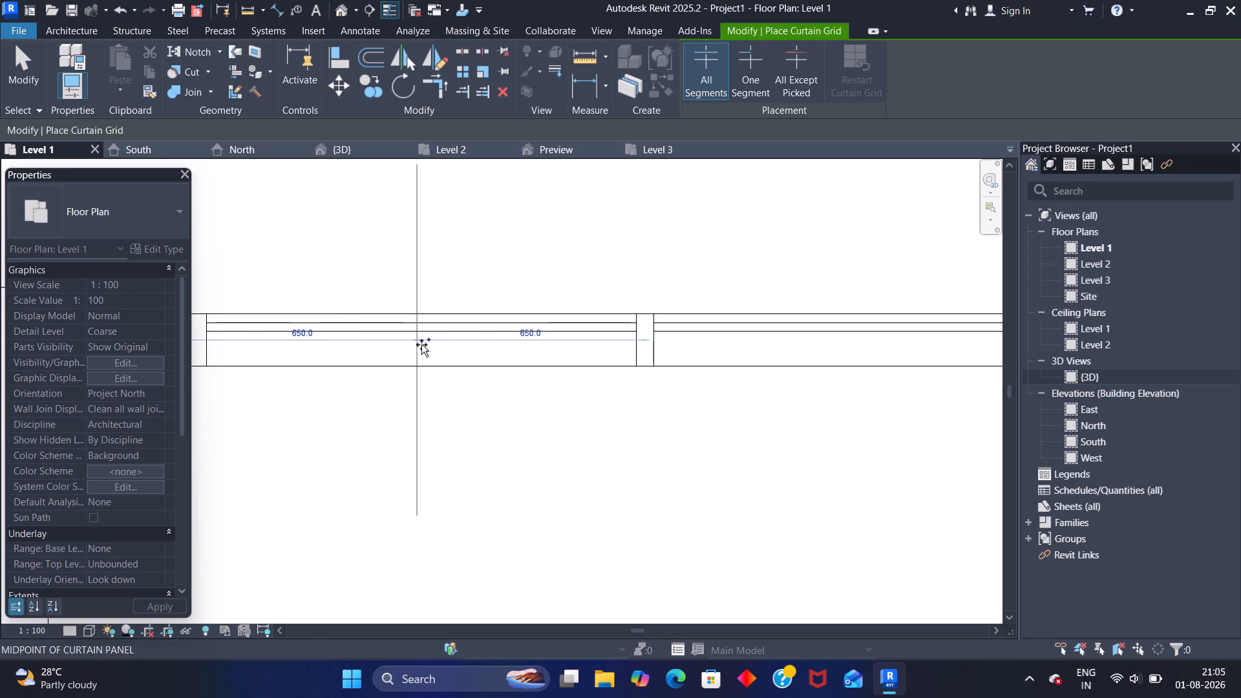
left_click(294, 340)
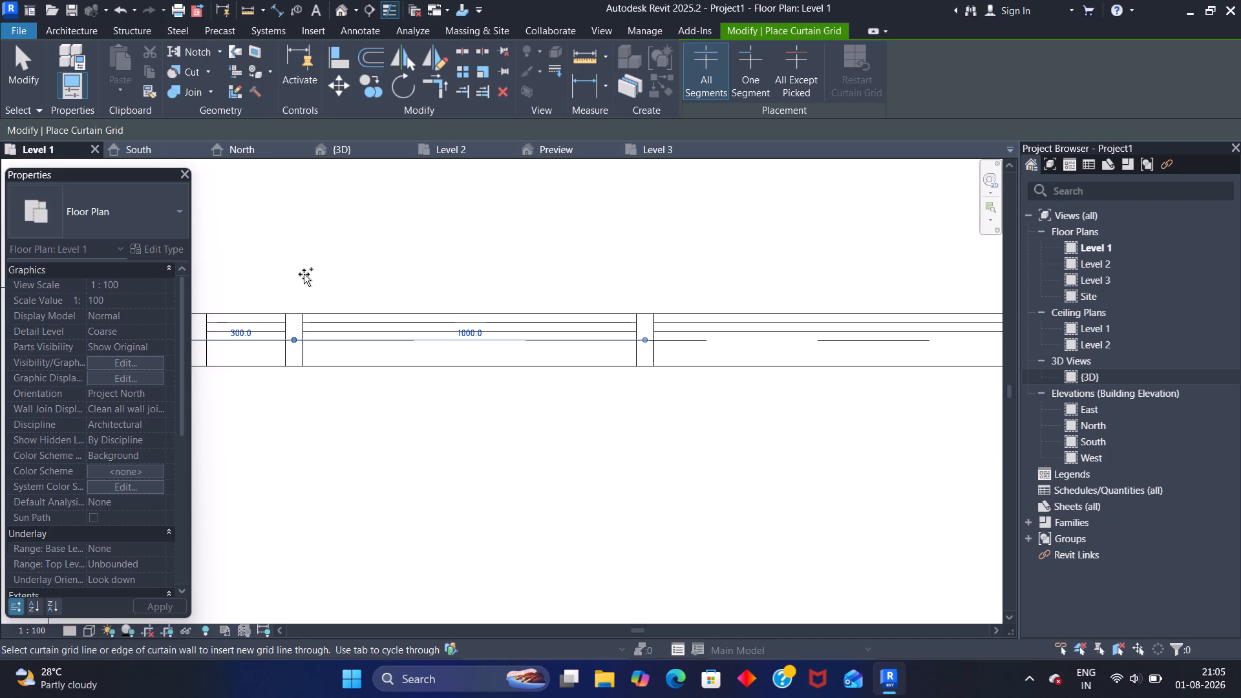
In the Level 2 plan, add a curtain grid line to the storefront wall beside the terrace, 500 mm from its south end.
left_click(460, 152)
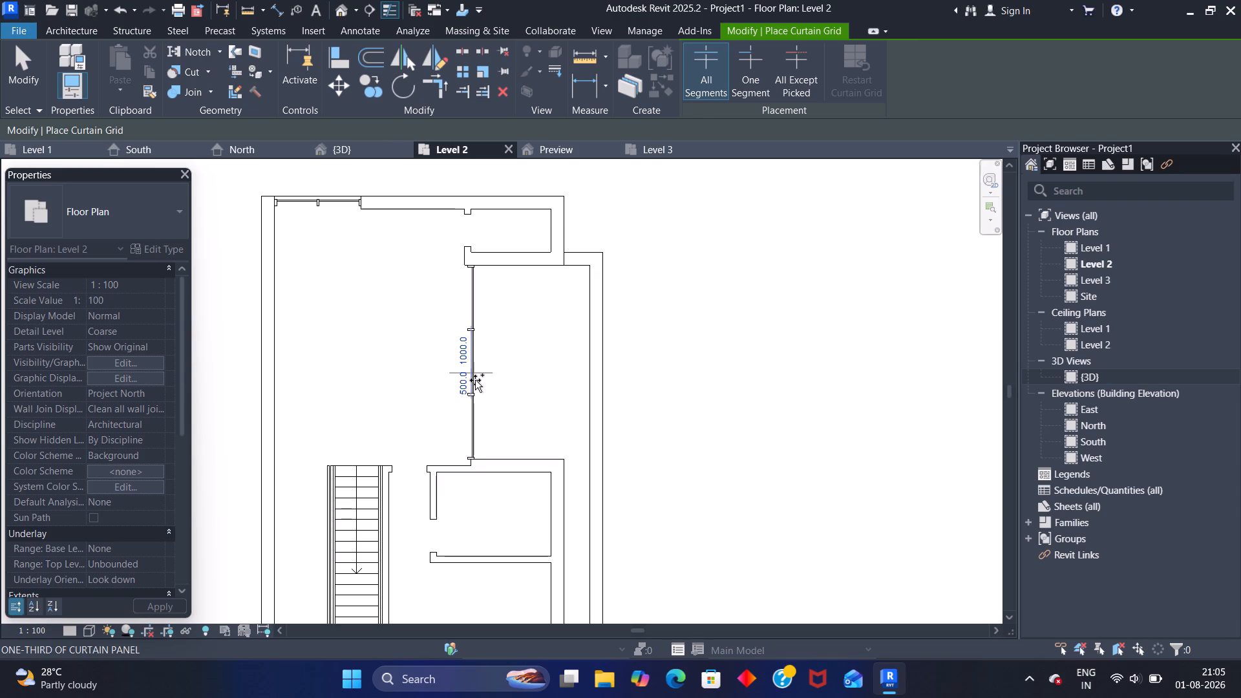
left_click(87, 28)
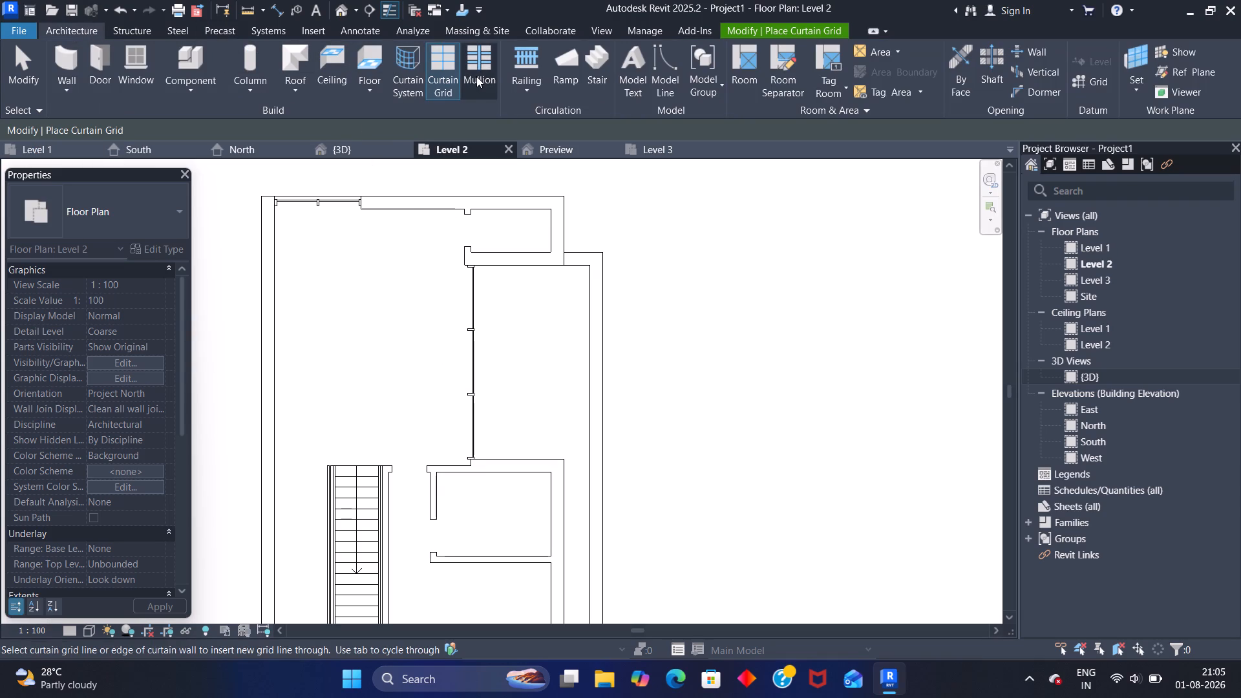
left_click(449, 72)
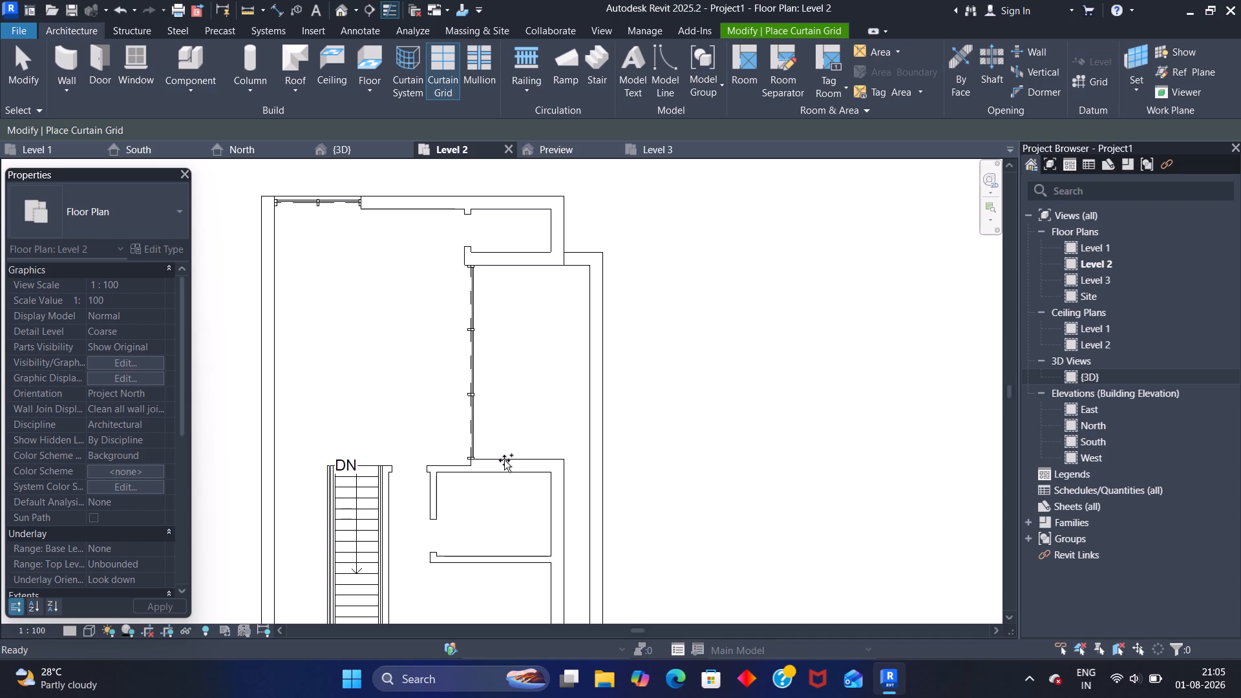
scroll(466, 436, "down", 1)
scroll(469, 437, "up", 4)
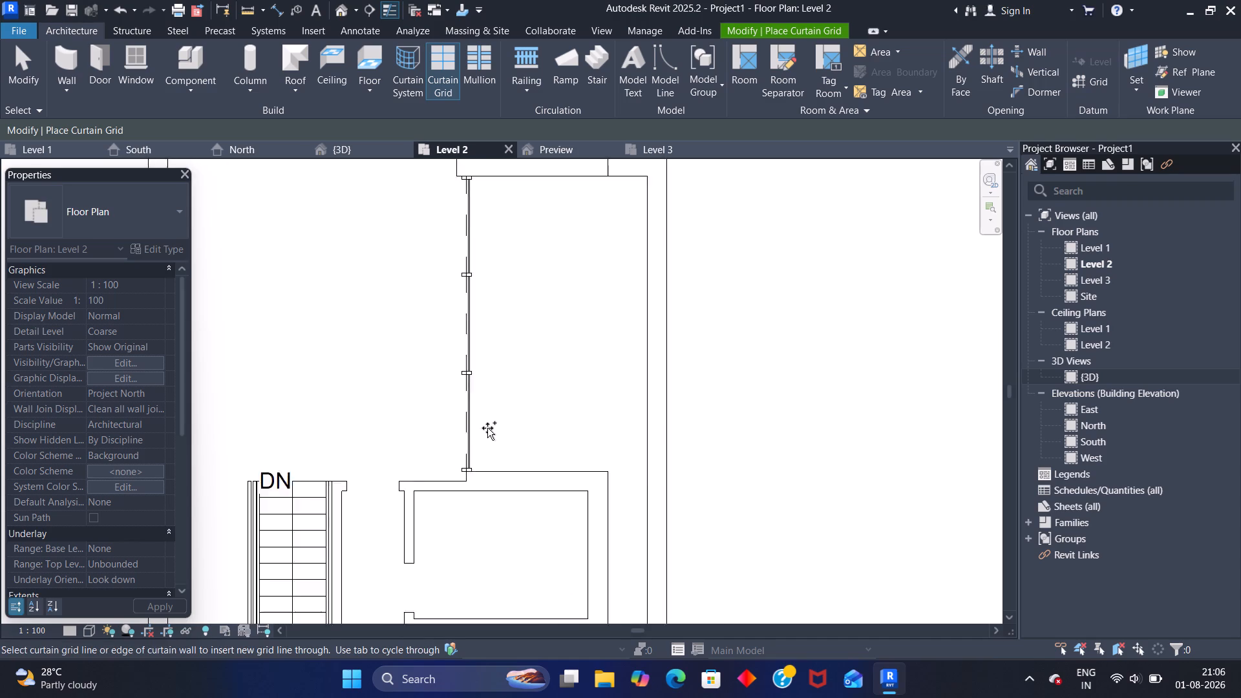
scroll(487, 428, "up", 11)
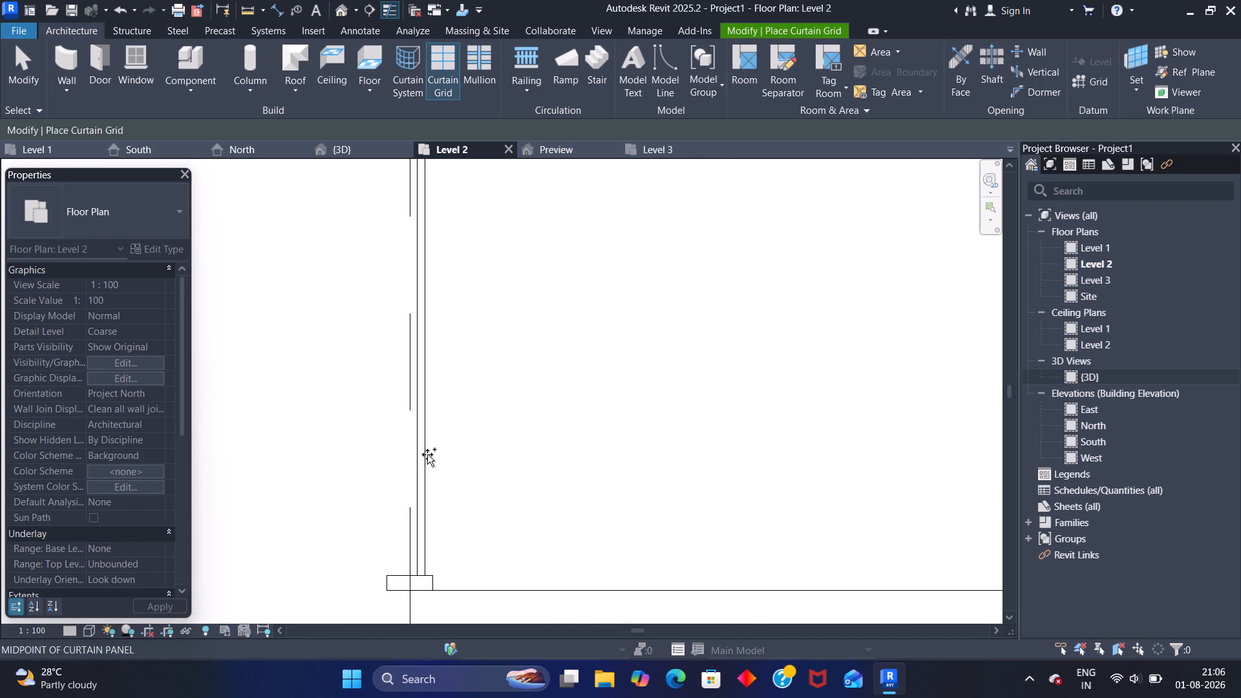
scroll(420, 445, "down", 4)
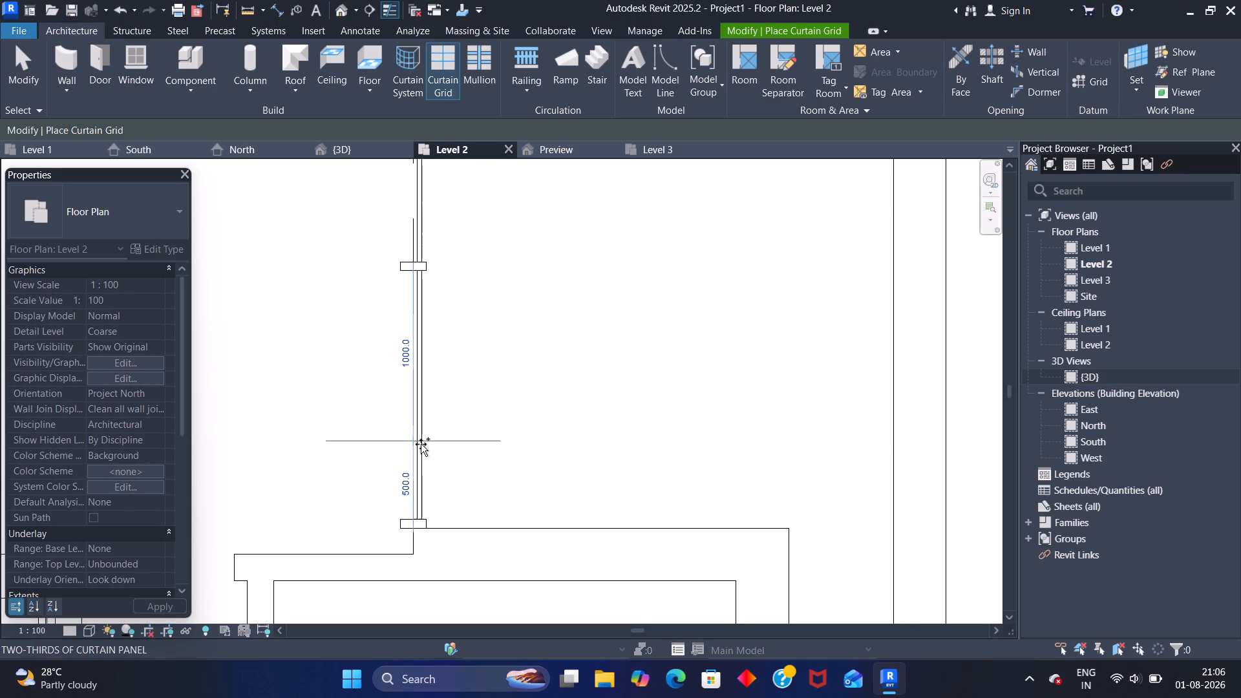
left_click(422, 443)
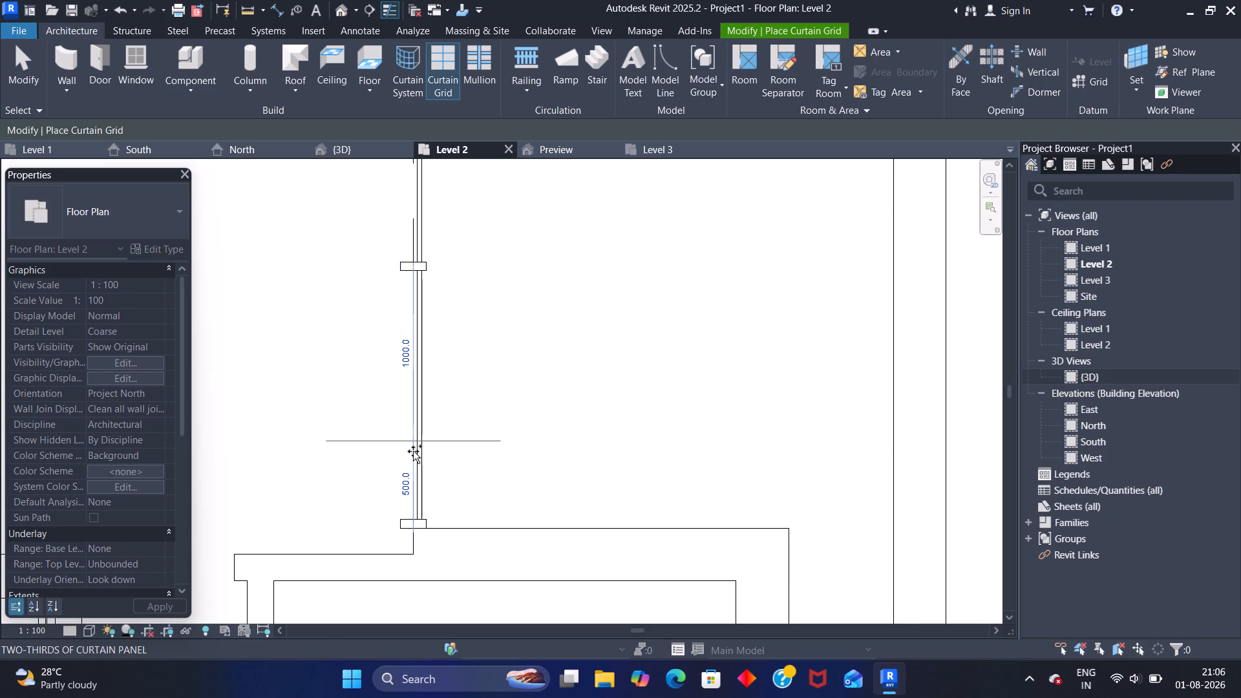
left_click(416, 439)
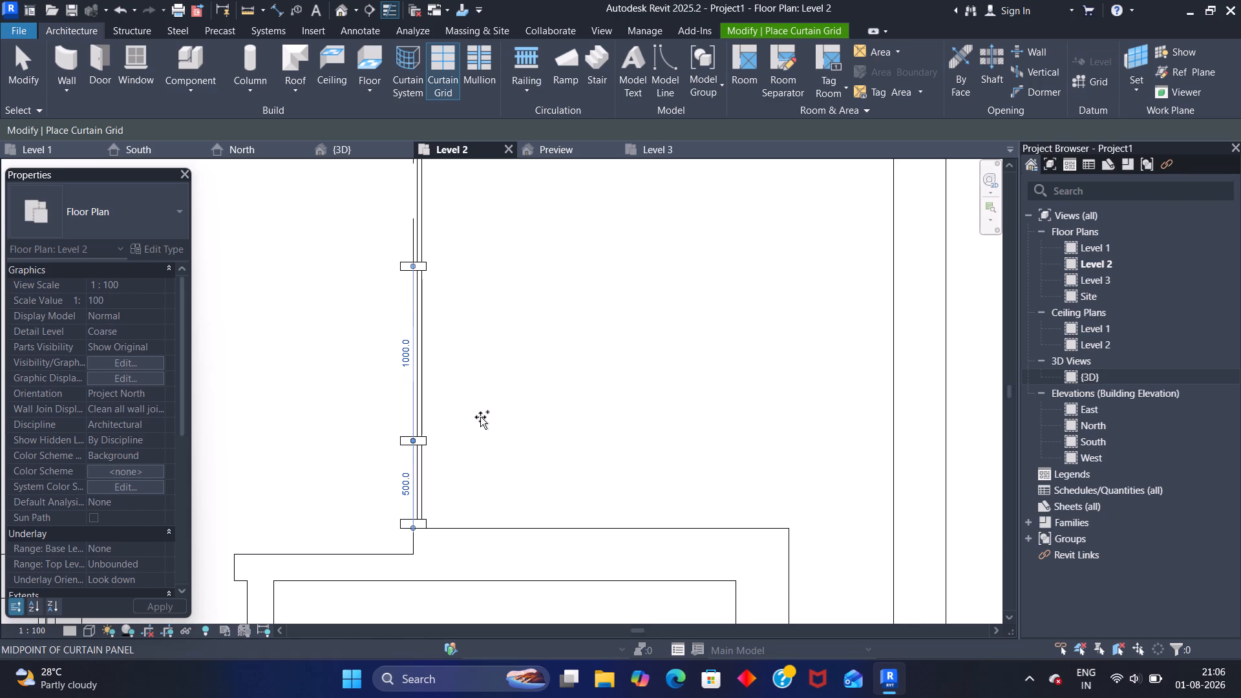
scroll(524, 372, "down", 4)
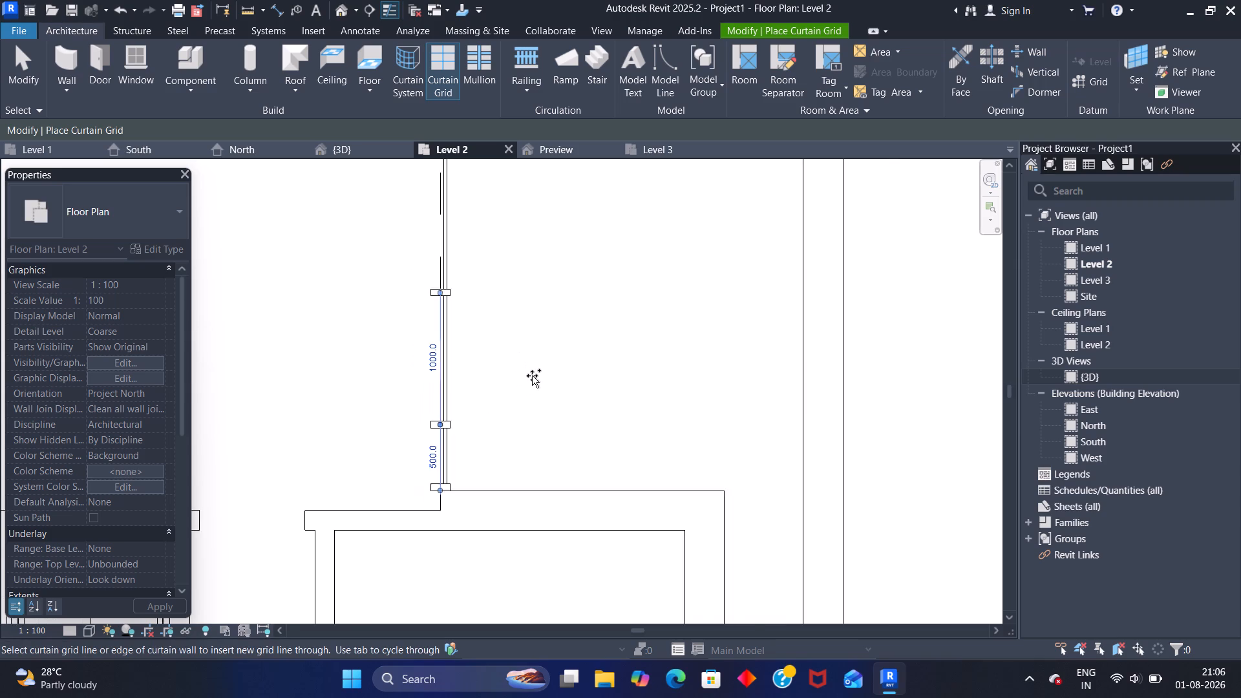
scroll(532, 375, "down", 13)
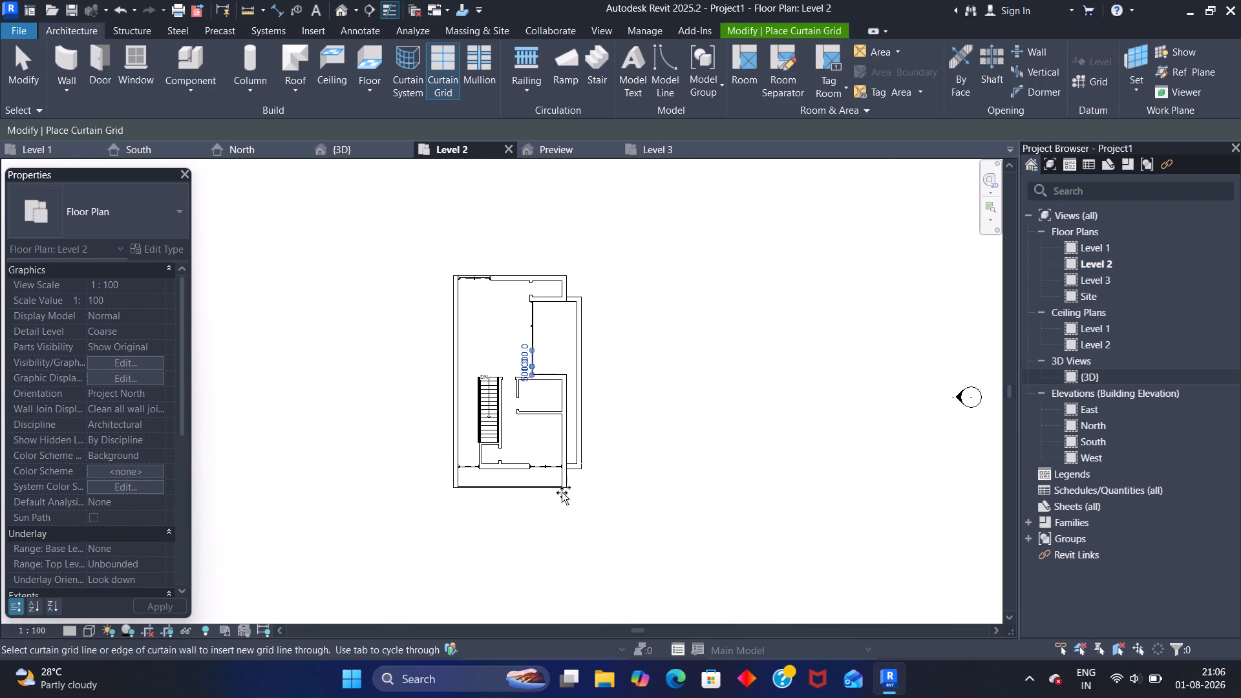
key("Escape")
key("Escape")
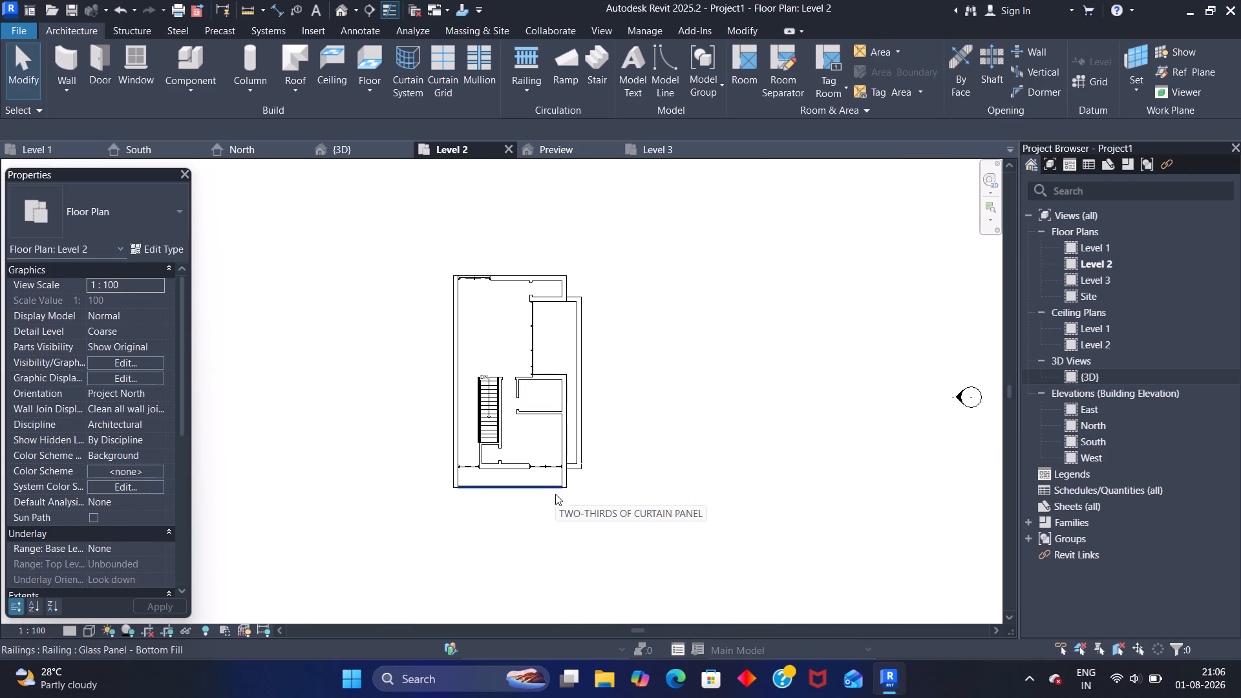
Examine the storefront walls along the Level 2 front balcony and the divided curtain wall panels in the Level 1 plan.
scroll(550, 484, "up", 8)
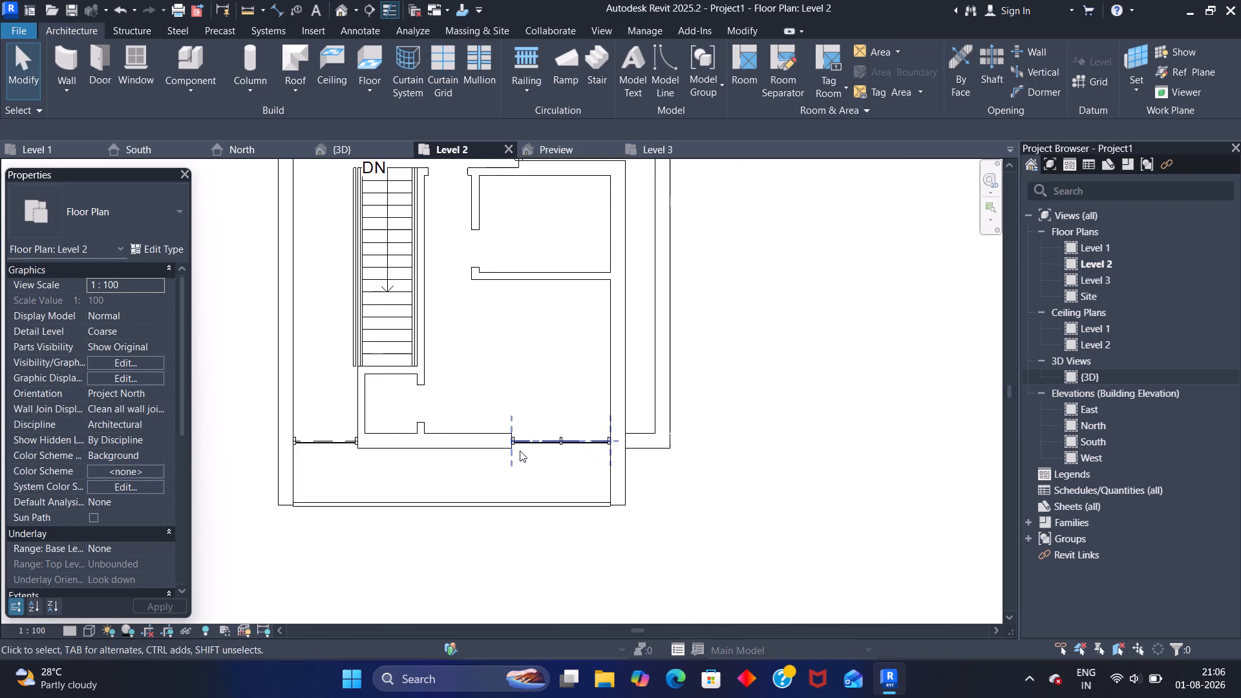
scroll(520, 450, "up", 9)
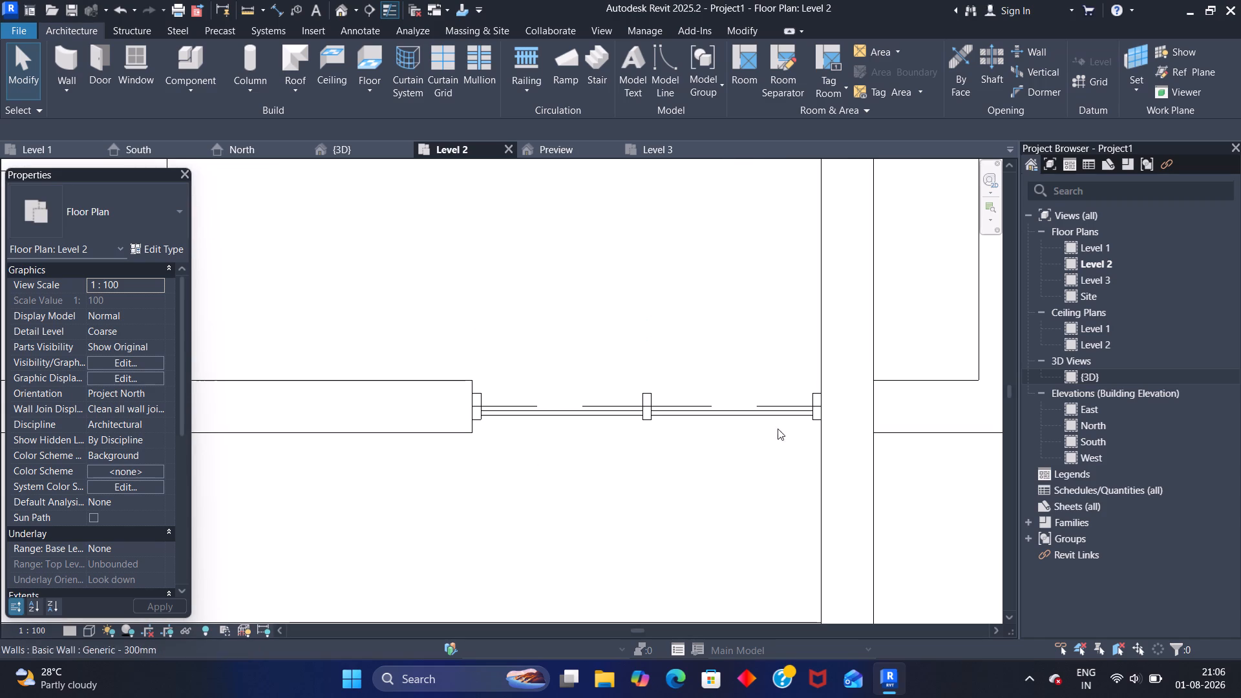
scroll(562, 292, "down", 7)
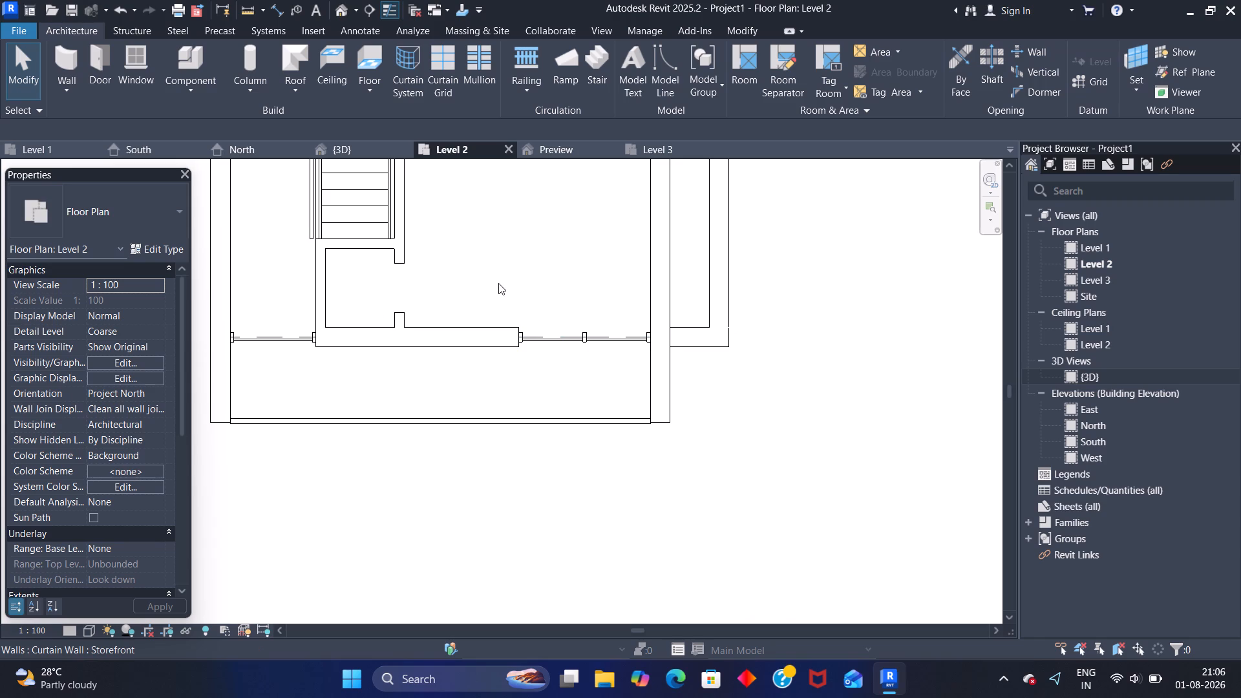
left_click(61, 149)
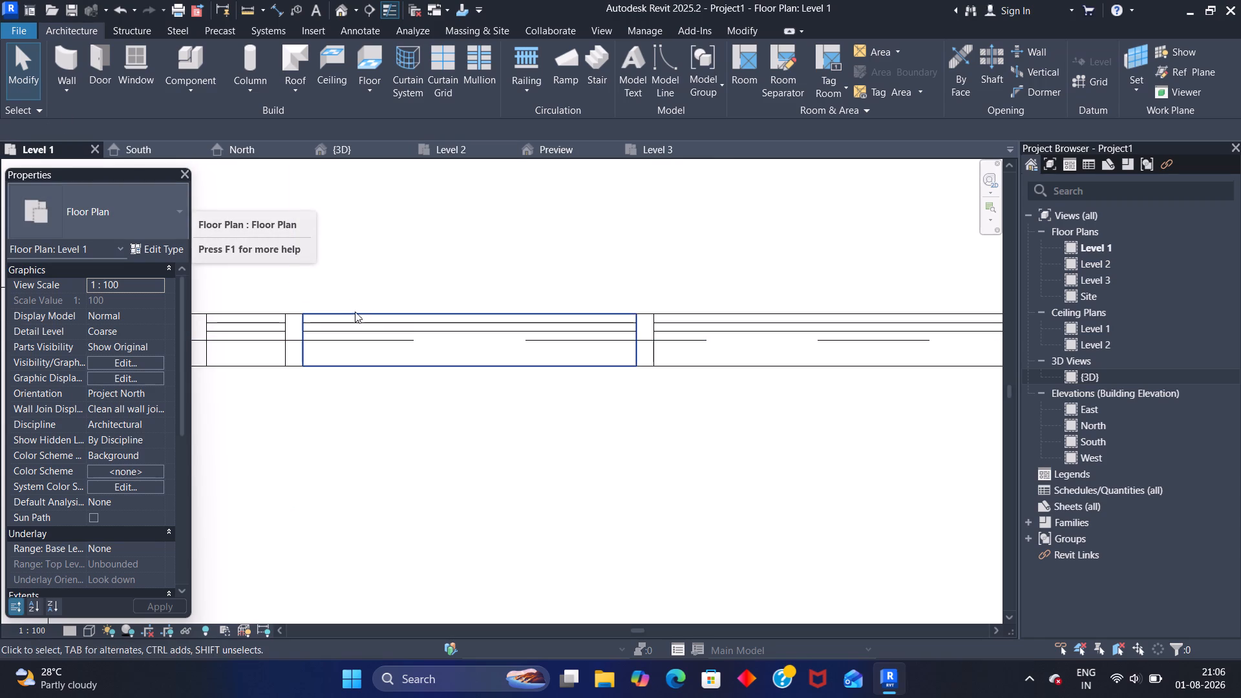
middle_click_drag(376, 289, 499, 291)
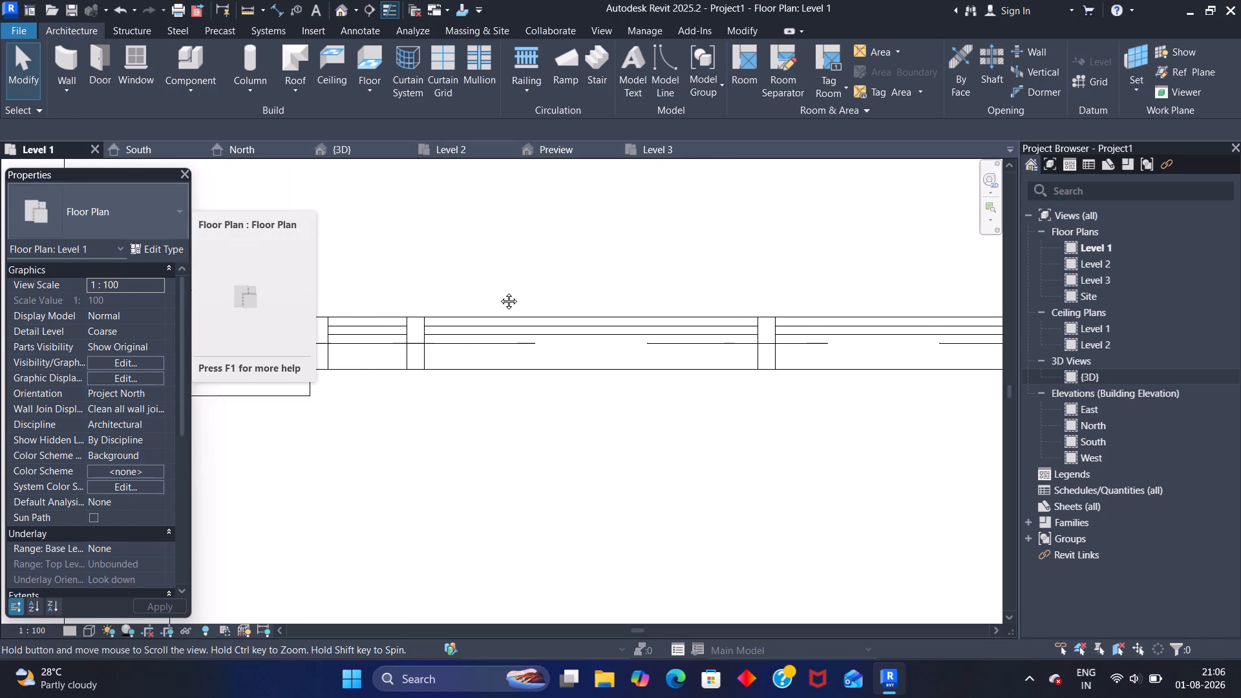
middle_click_drag(499, 291, 502, 290)
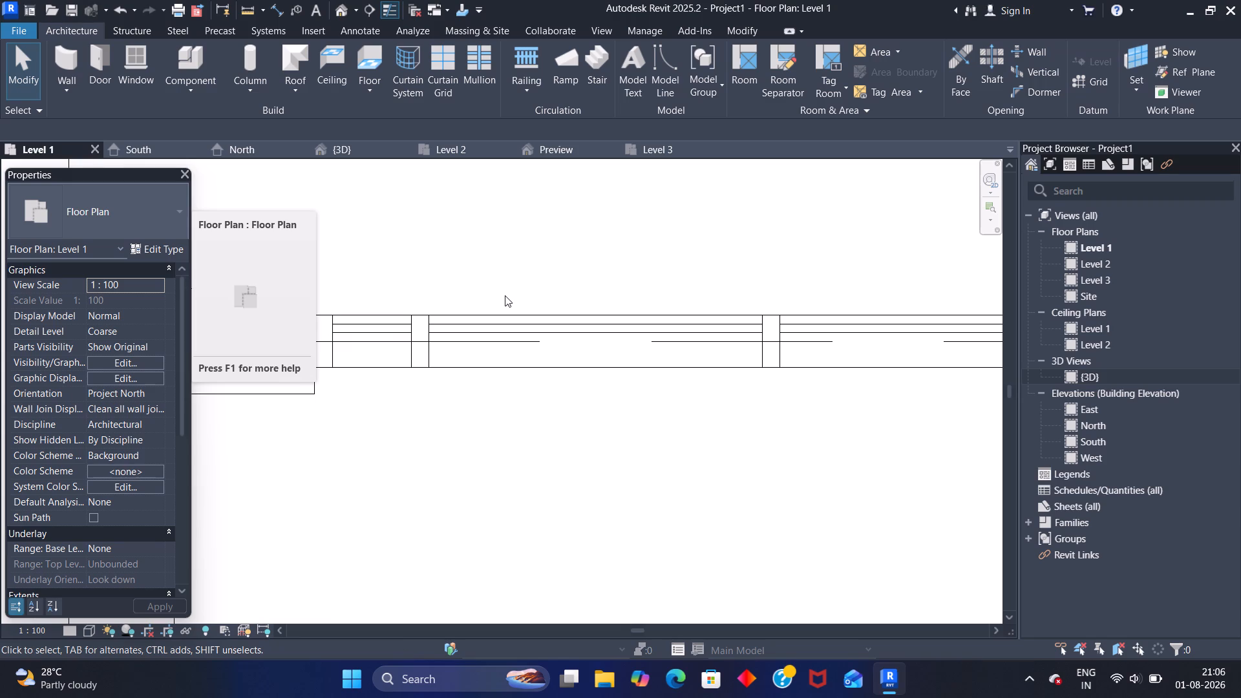
Save the project in the English folder as "Revit Architechture_Internship", leaving the door family unsaved and the program open.
left_click(1231, 10)
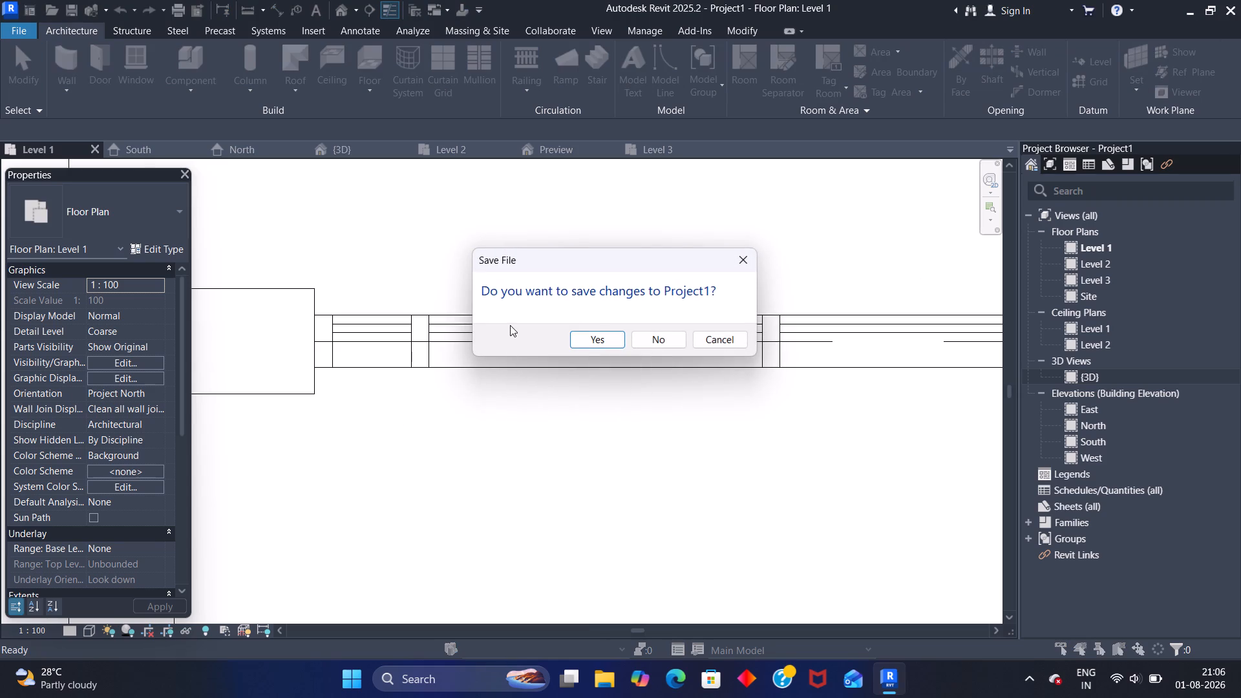
left_click(593, 338)
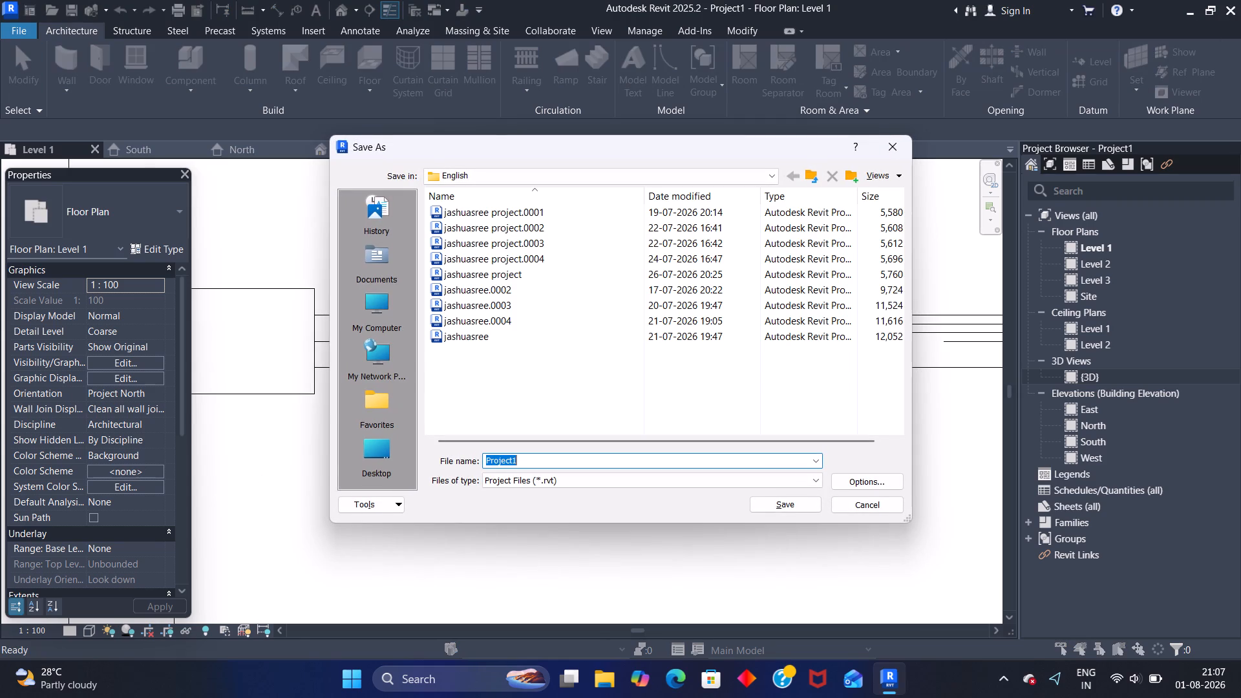
type("revit")
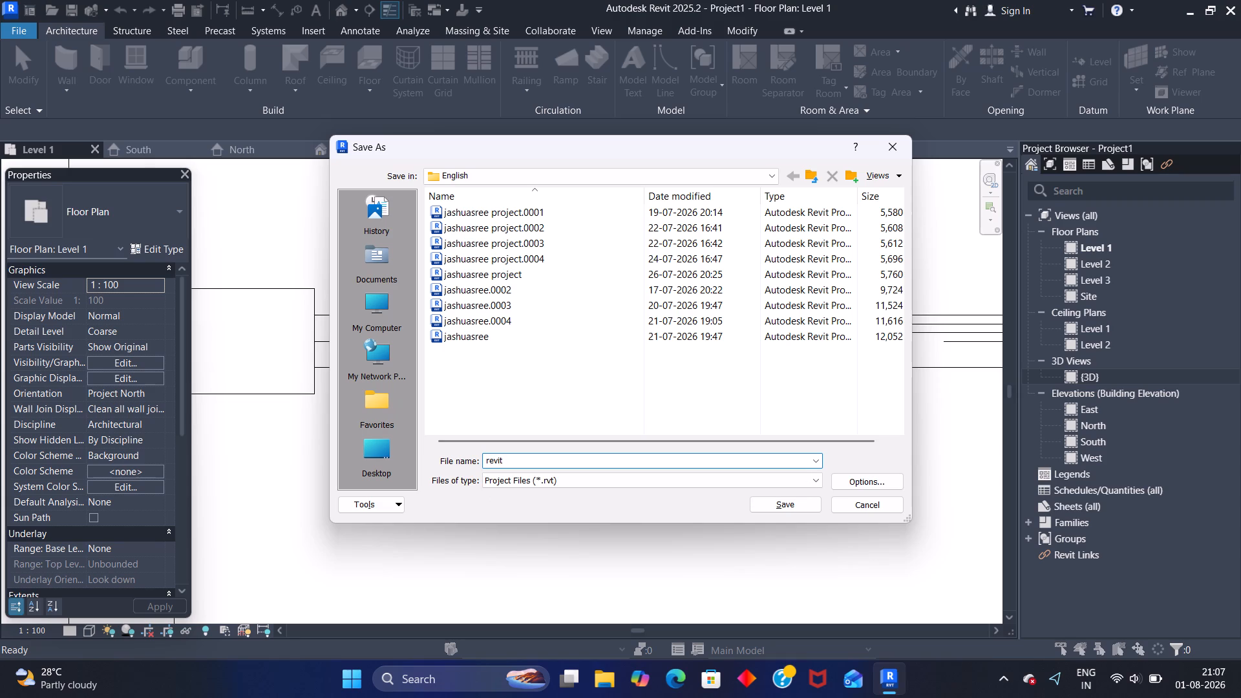
key("BackSpace")
key("BackSpace")
key("BackSpace")
key("BackSpace")
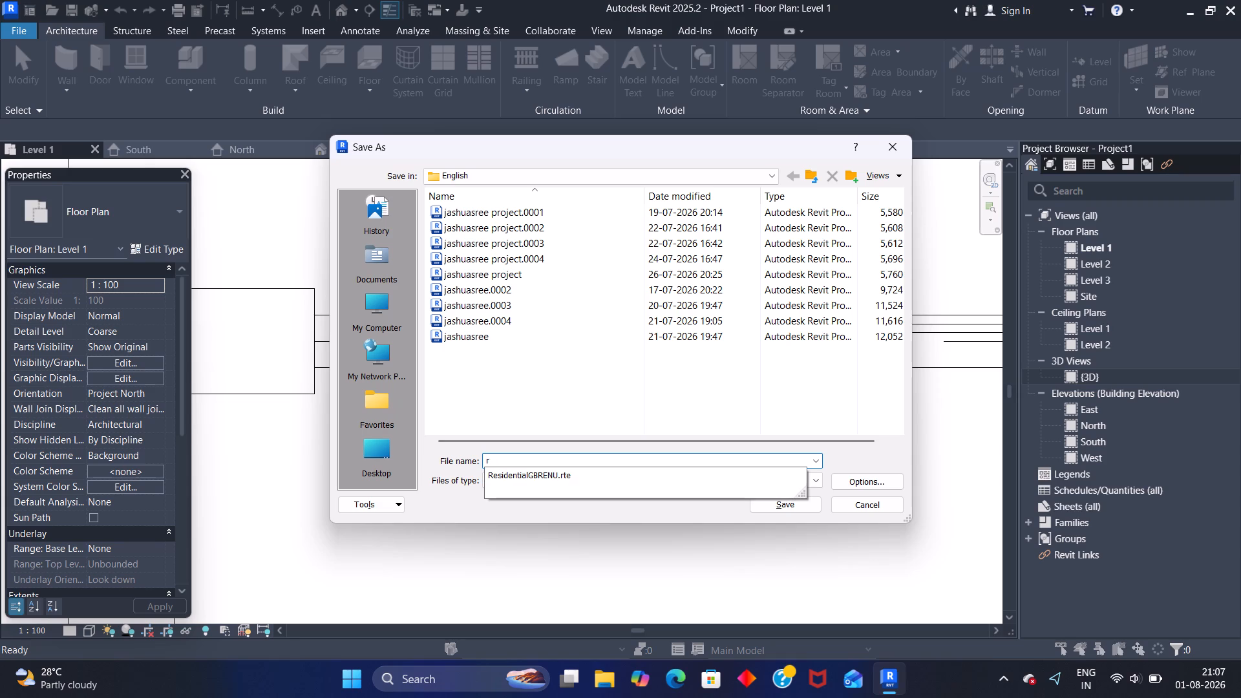
key("BackSpace")
key("r")
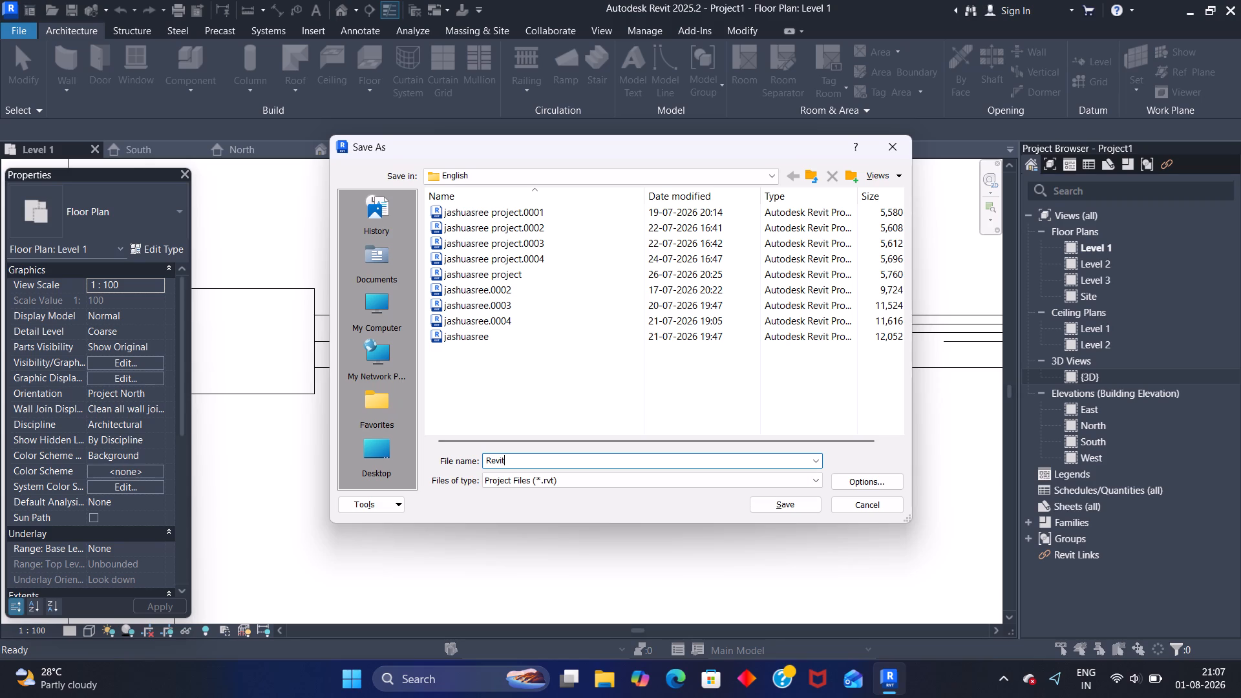
key("a")
key("r")
type("chitechtu")
key("r")
key("e")
key("minus")
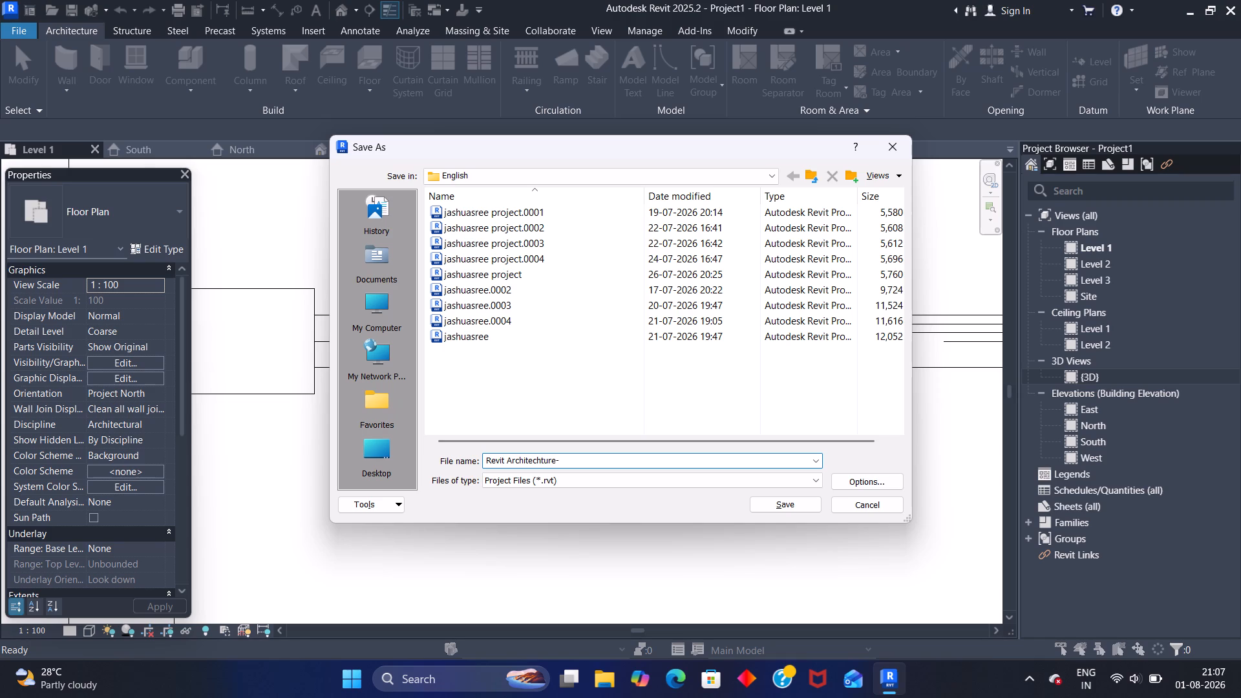
key("BackSpace")
key("minus")
key("BackSpace")
key("shift+underscore")
key("i")
key("n")
type("tr")
key("BackSpace")
type("ernship")
left_click(781, 503)
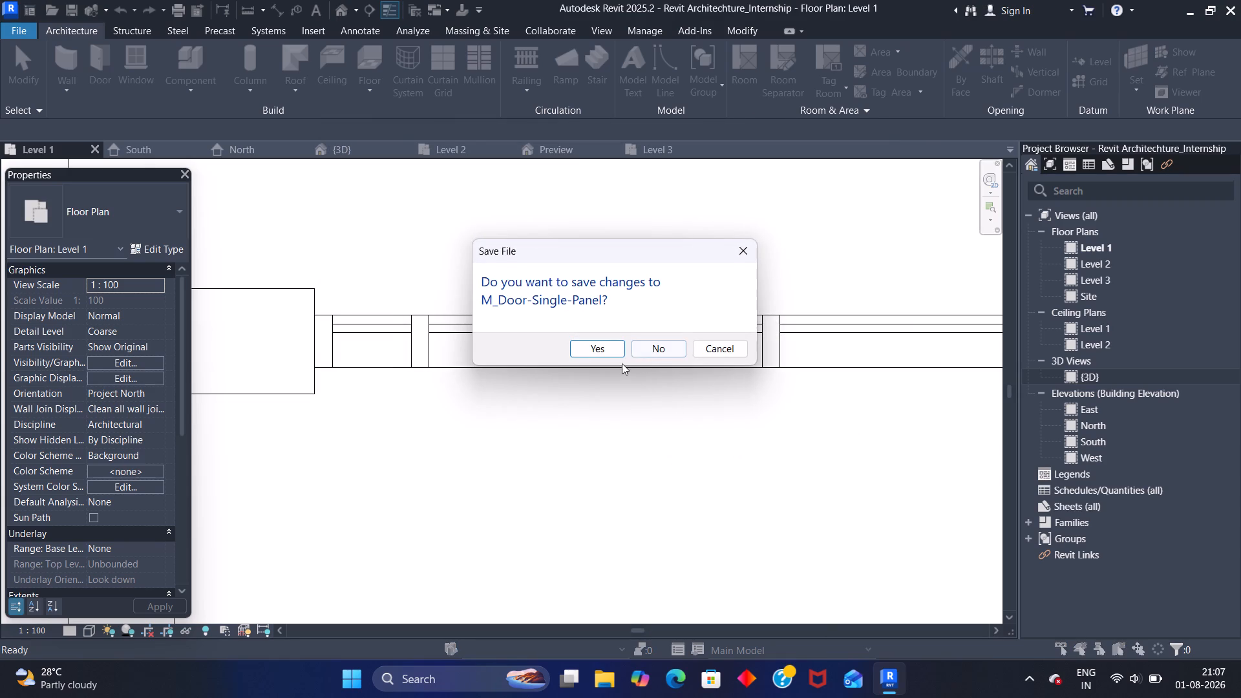
left_click(739, 251)
Switch from the Level 1 plan to the 3D view of the house.
scroll(705, 236, "down", 6)
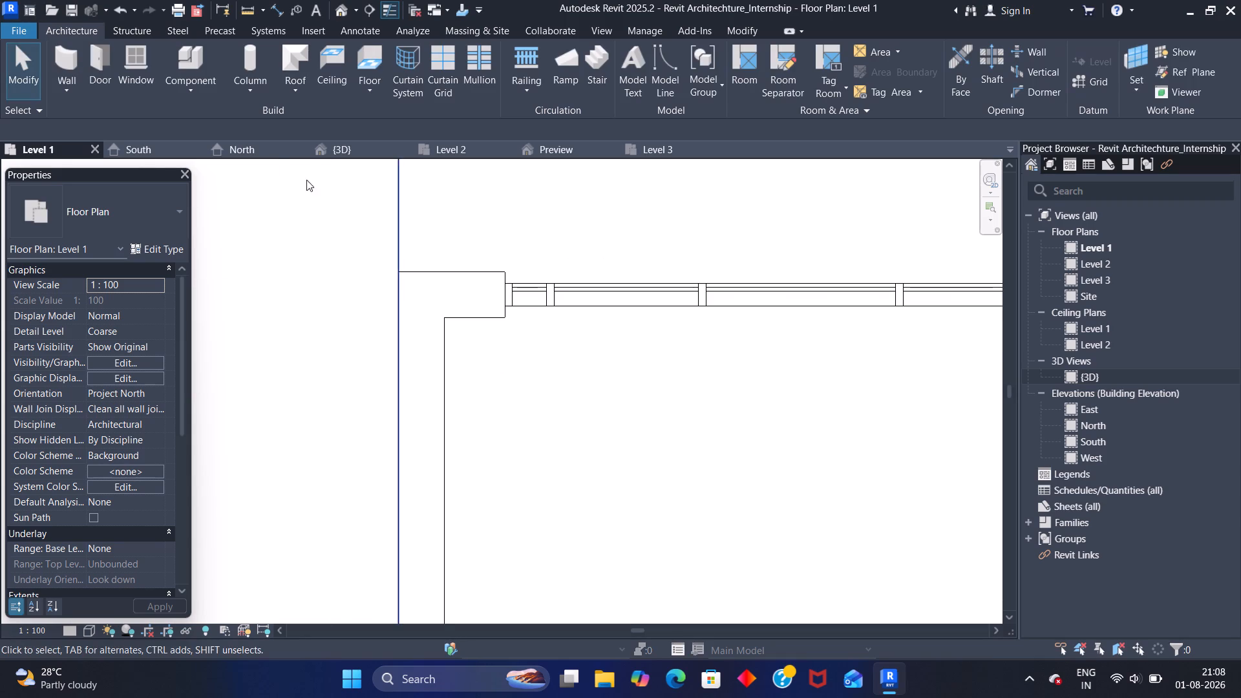
left_click(345, 148)
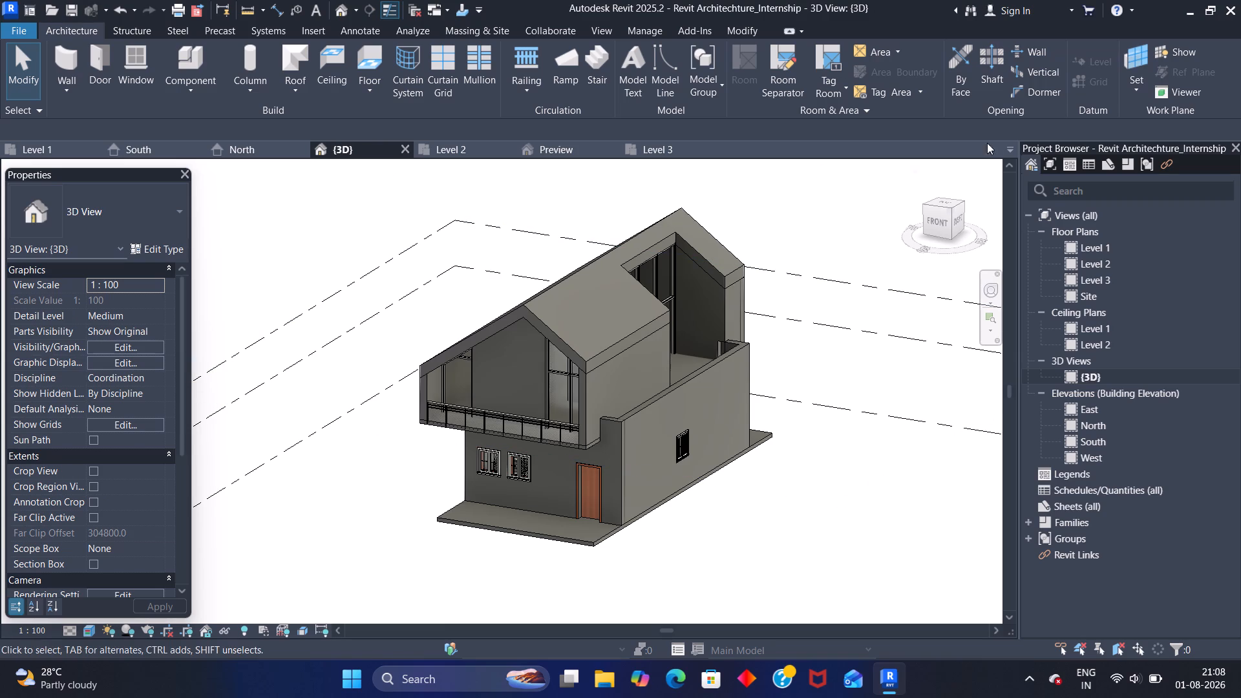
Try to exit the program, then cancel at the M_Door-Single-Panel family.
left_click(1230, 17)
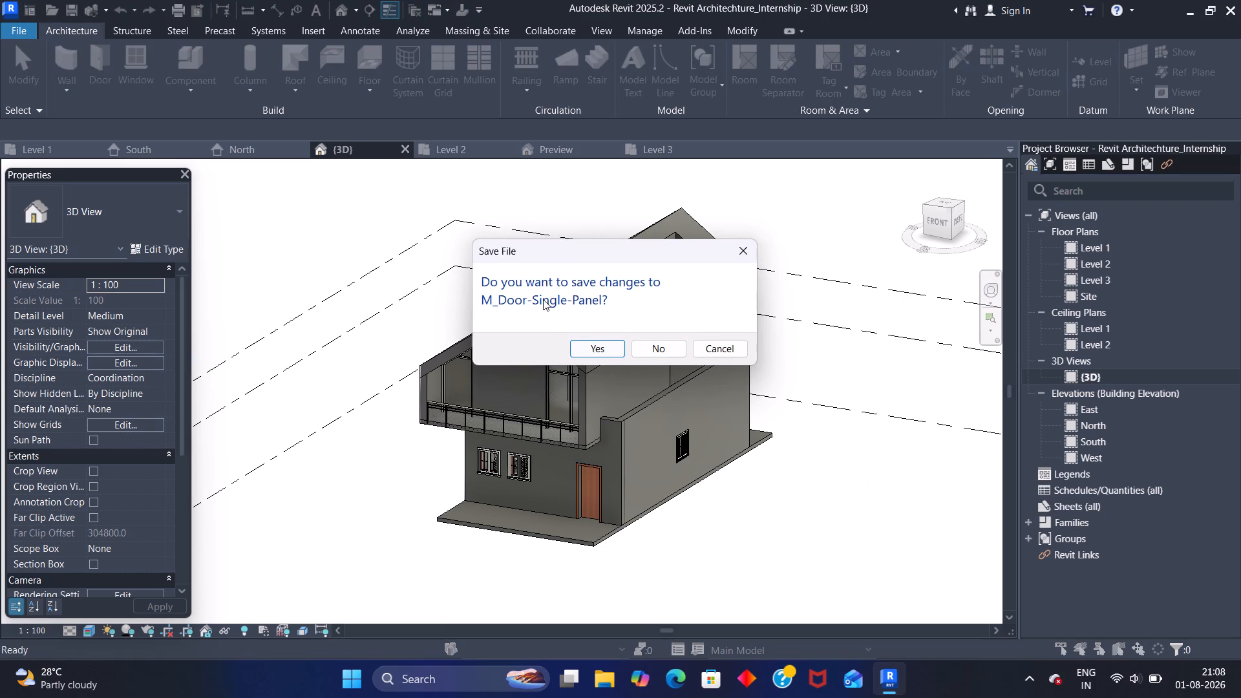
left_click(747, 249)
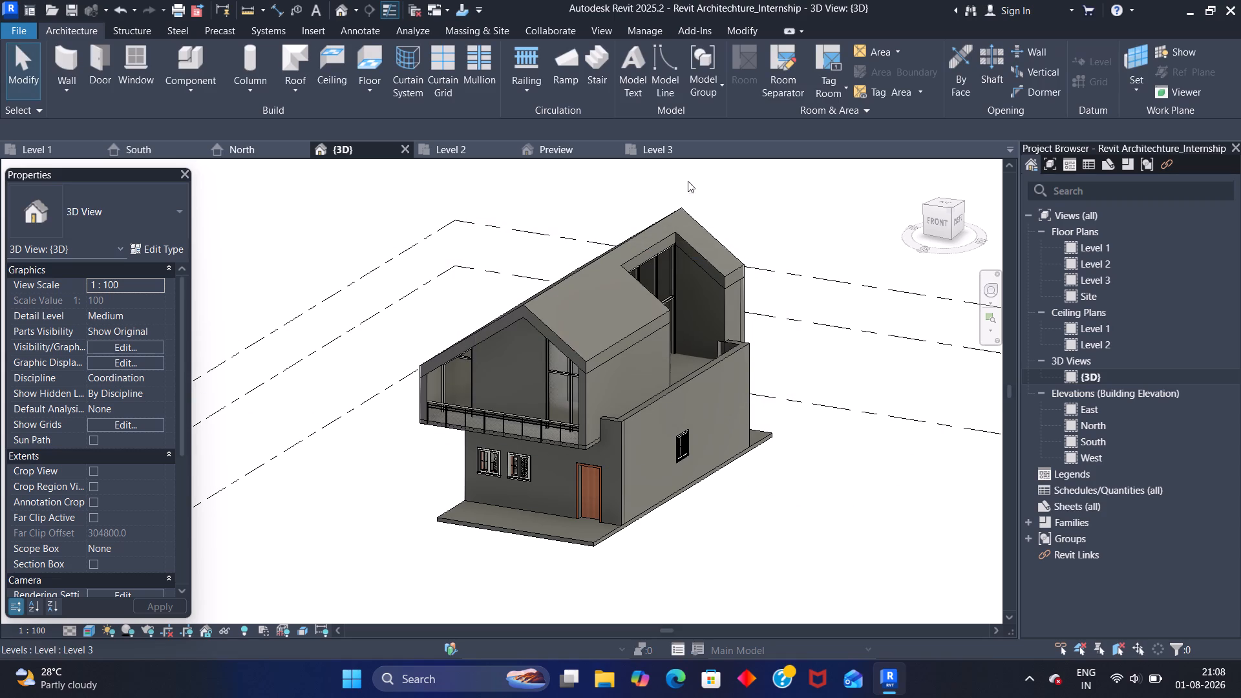
Close the Level 3 view and the M_Door-Single-Panel family preview, discarding the family's changes.
left_click(716, 147)
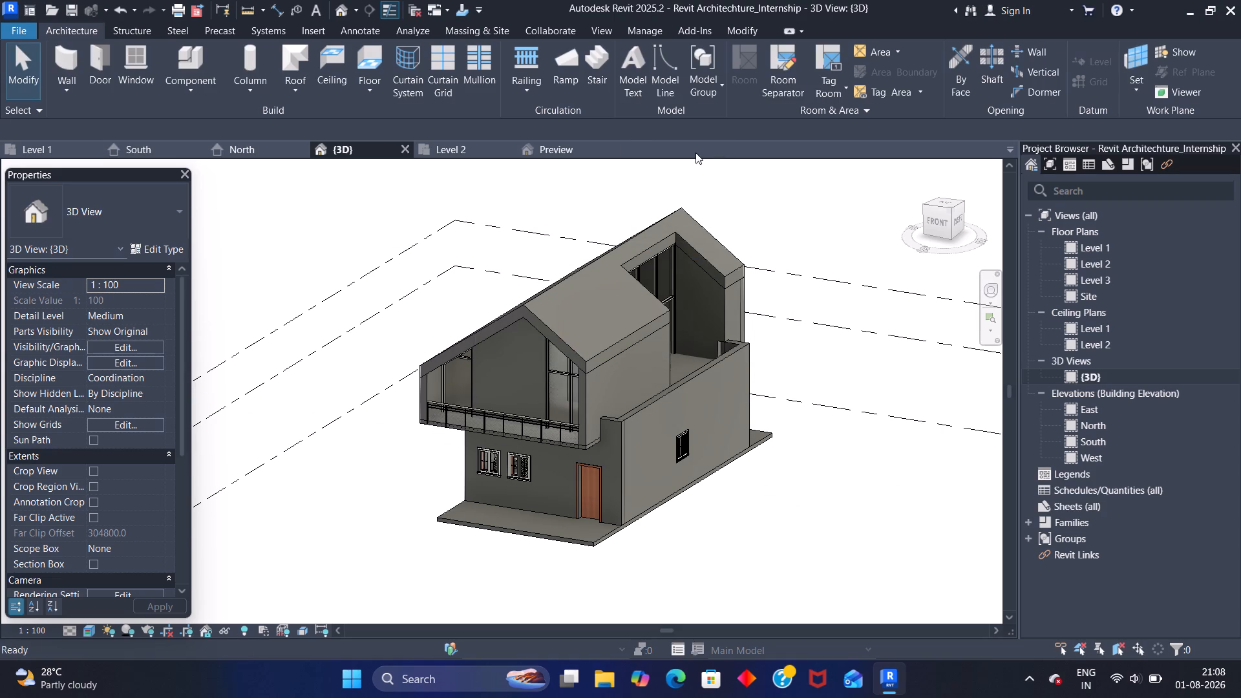
left_click(610, 147)
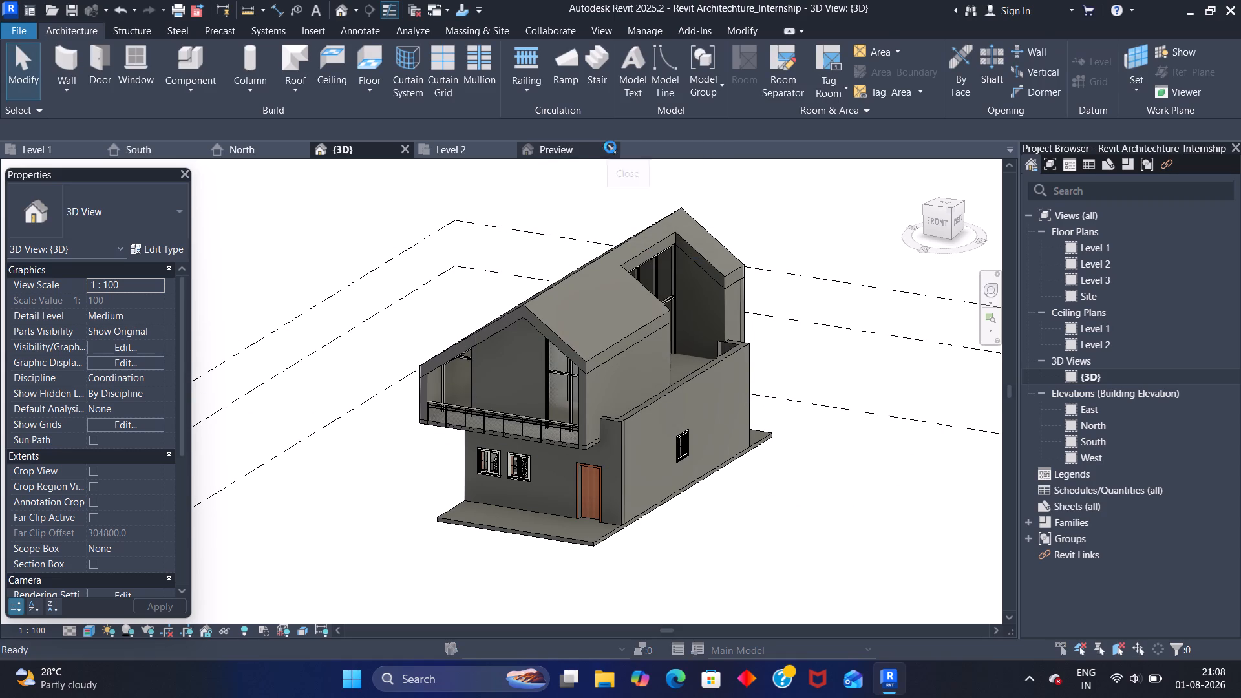
left_click(749, 248)
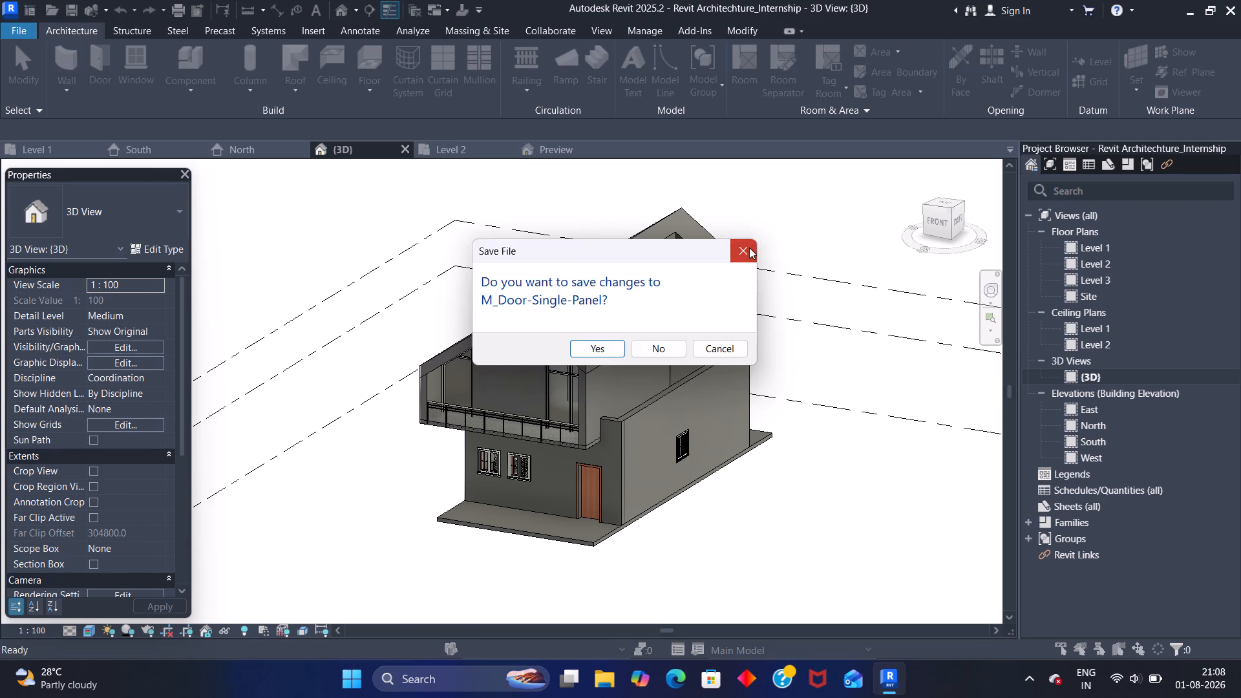
left_click(613, 147)
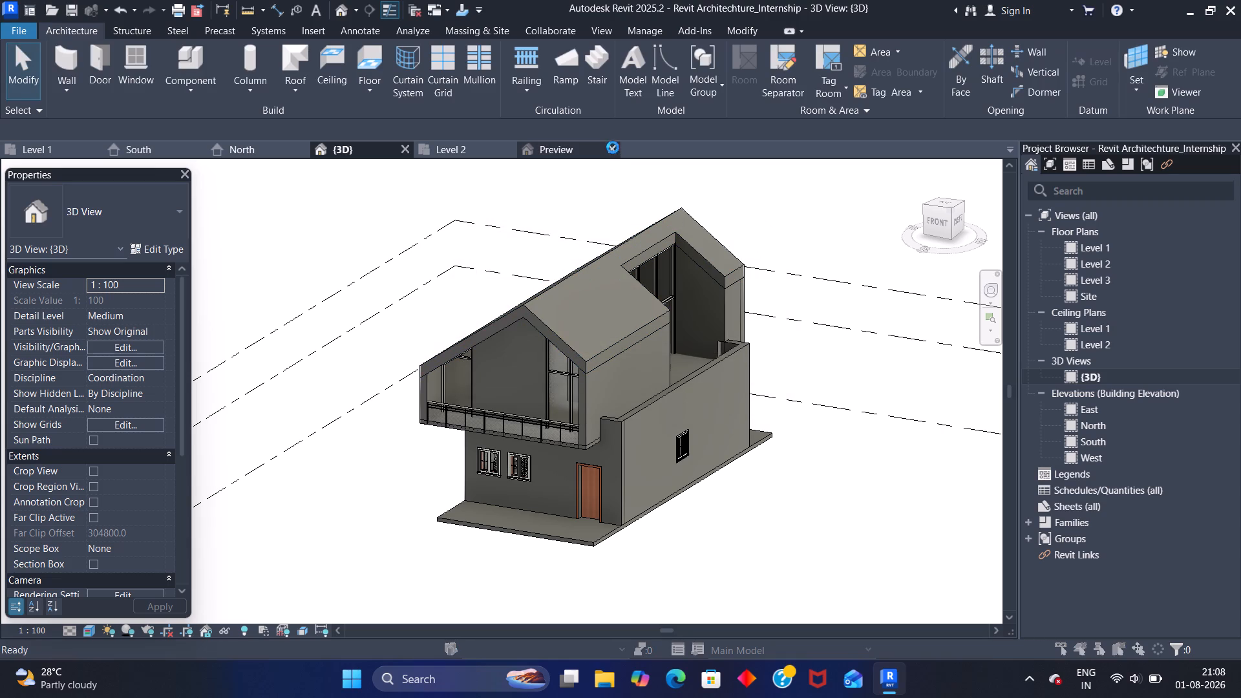
left_click(649, 346)
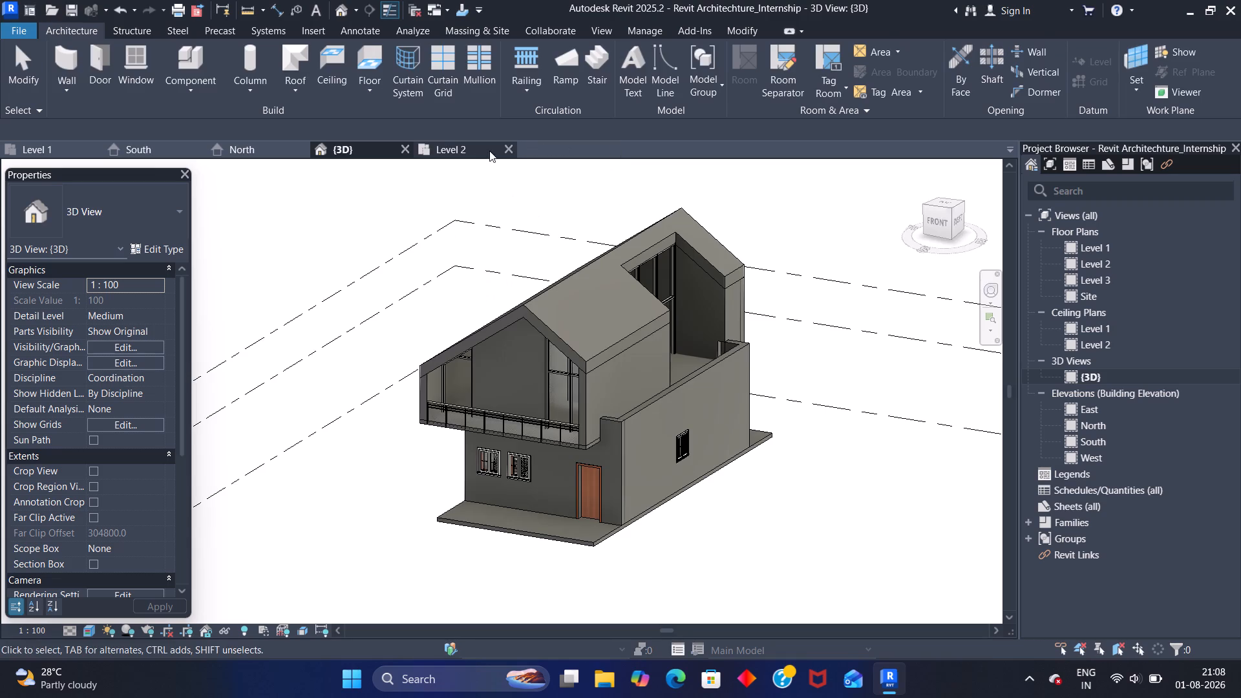
Close the Level 2, North, South and Level 1 views, keeping only the 3D view open.
left_click(511, 145)
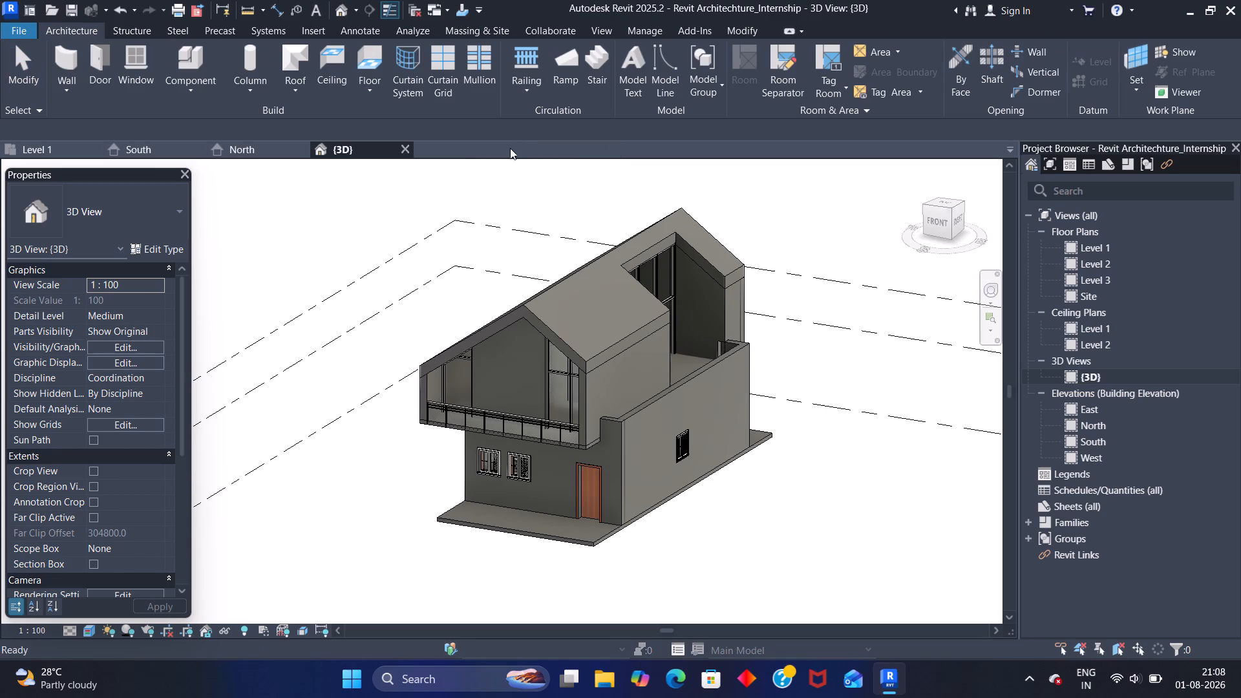
left_click(300, 149)
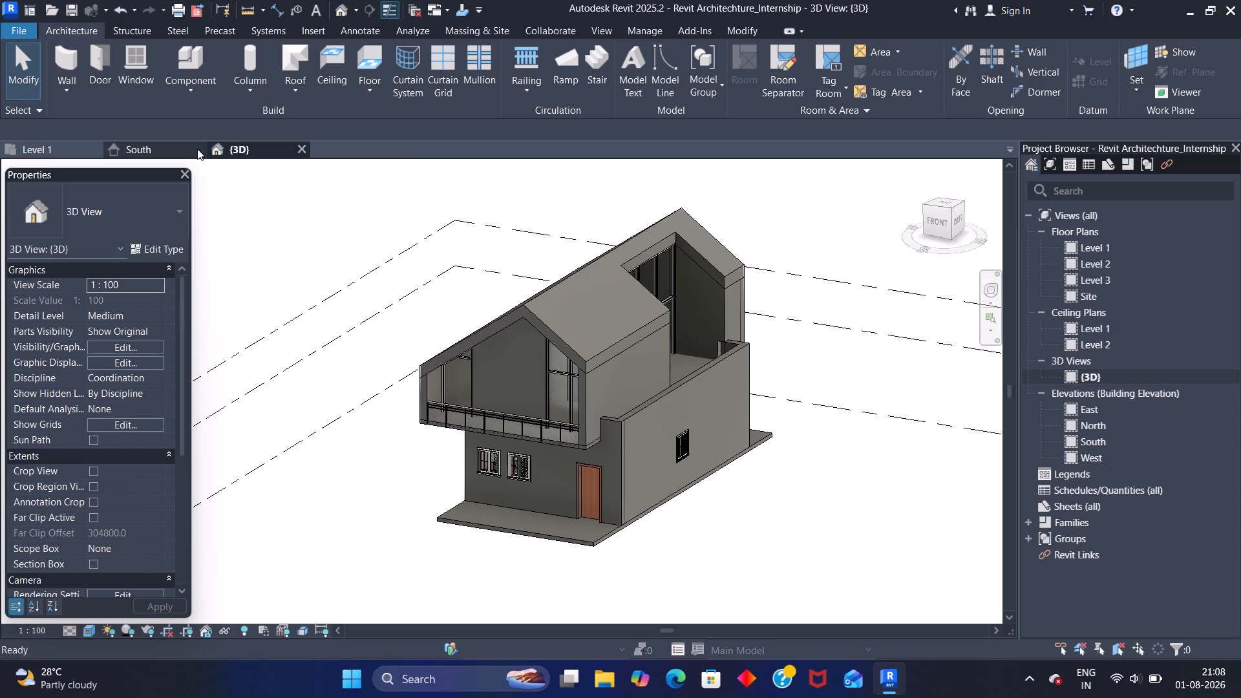
left_click(196, 149)
left_click(94, 149)
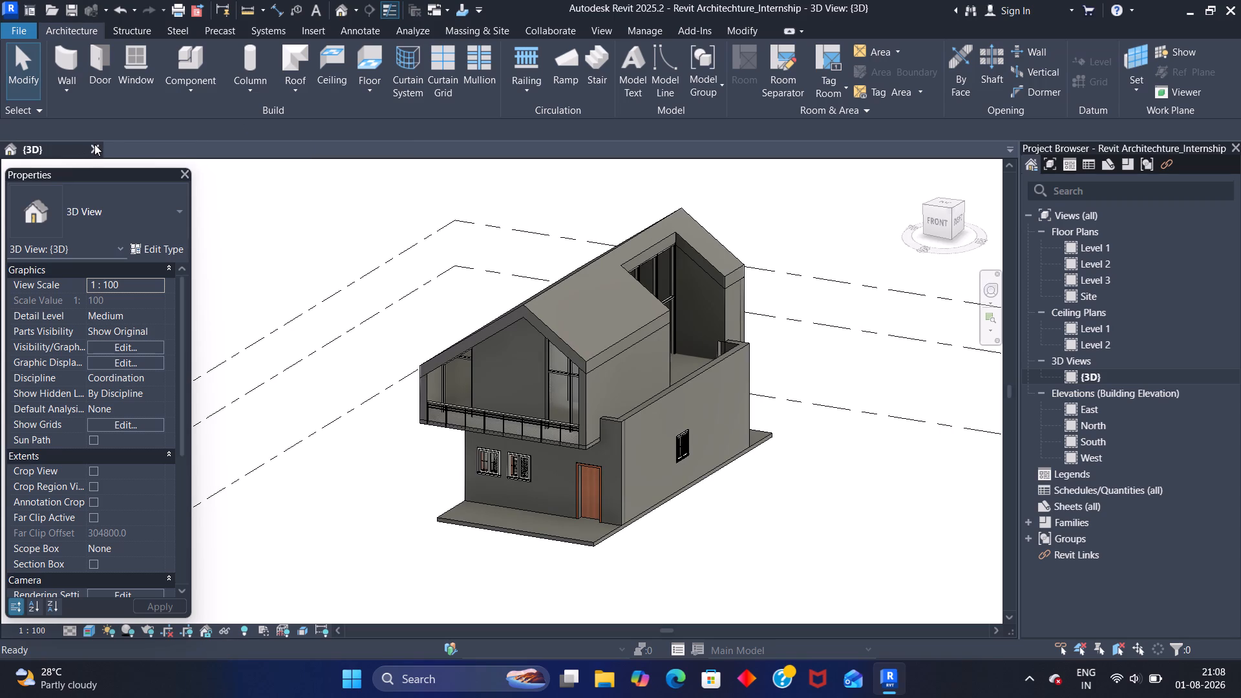
Exit Revit.
left_click(1231, 14)
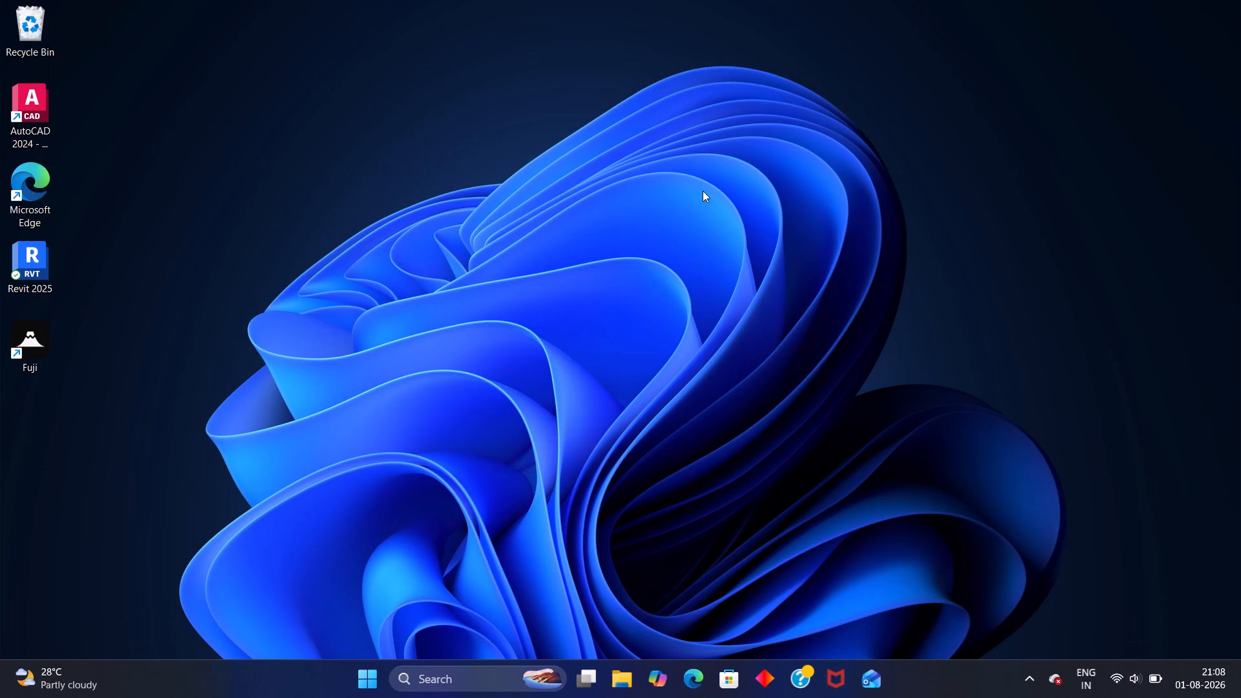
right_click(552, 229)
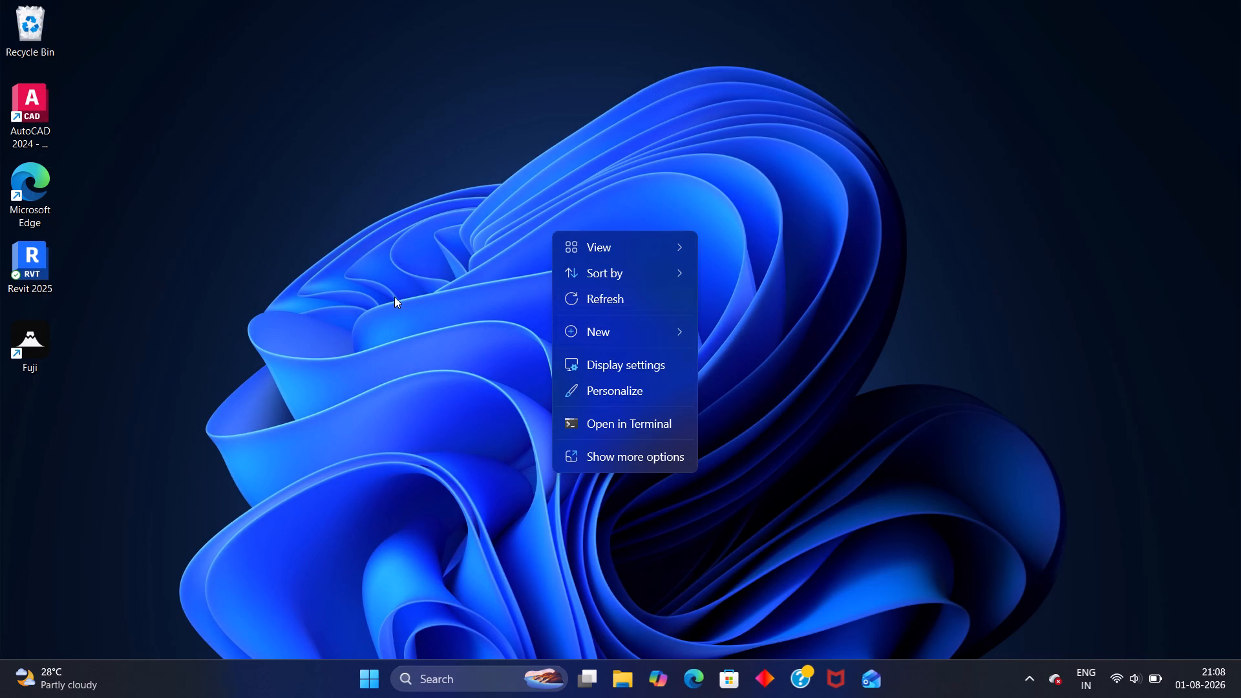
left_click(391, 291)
Launch Fuji from the desktop.
left_click(50, 346)
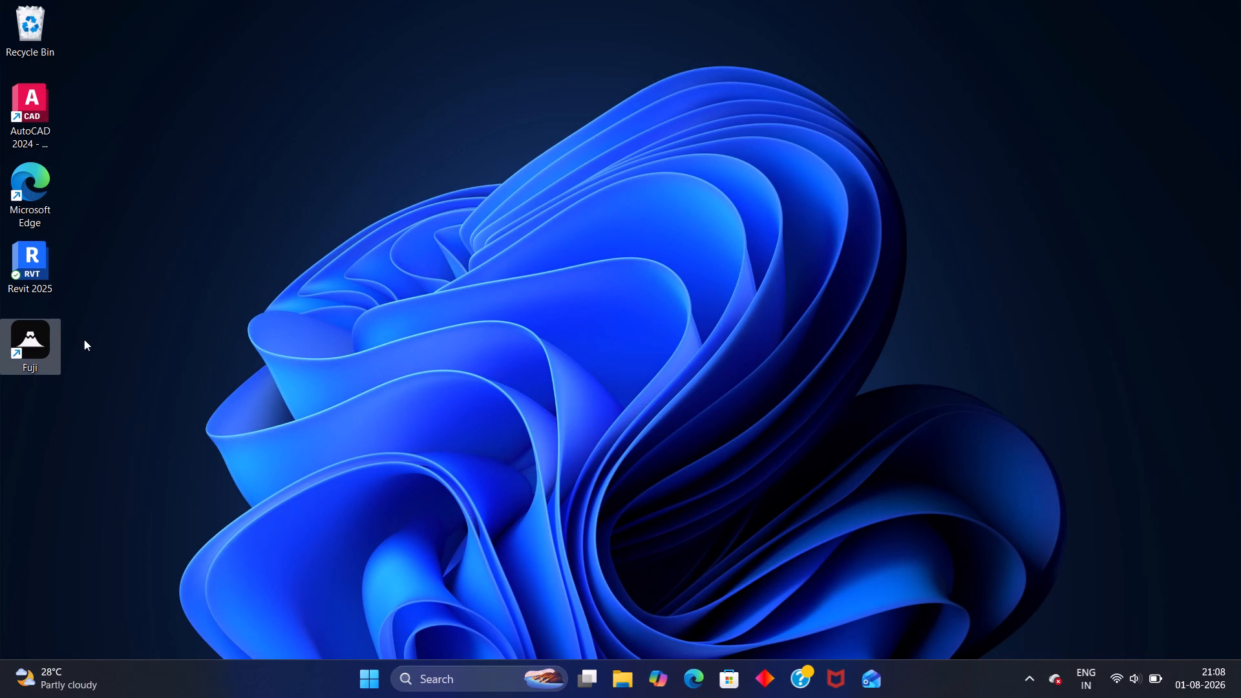
double_click(41, 330)
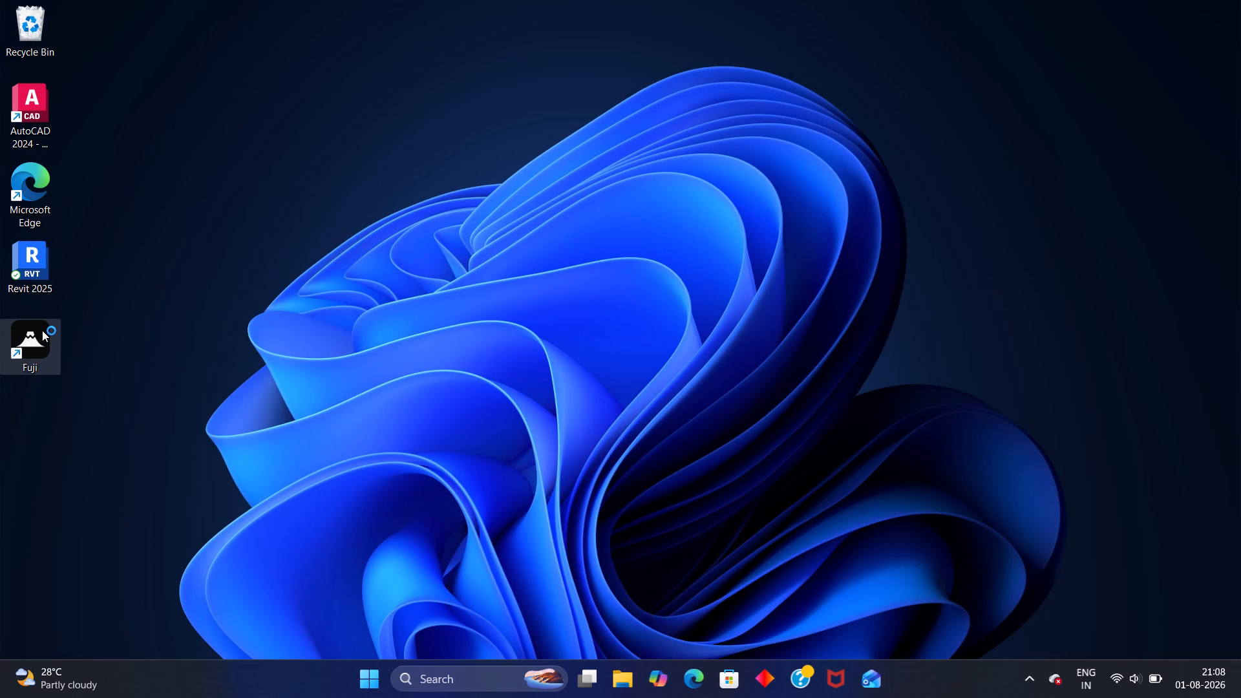
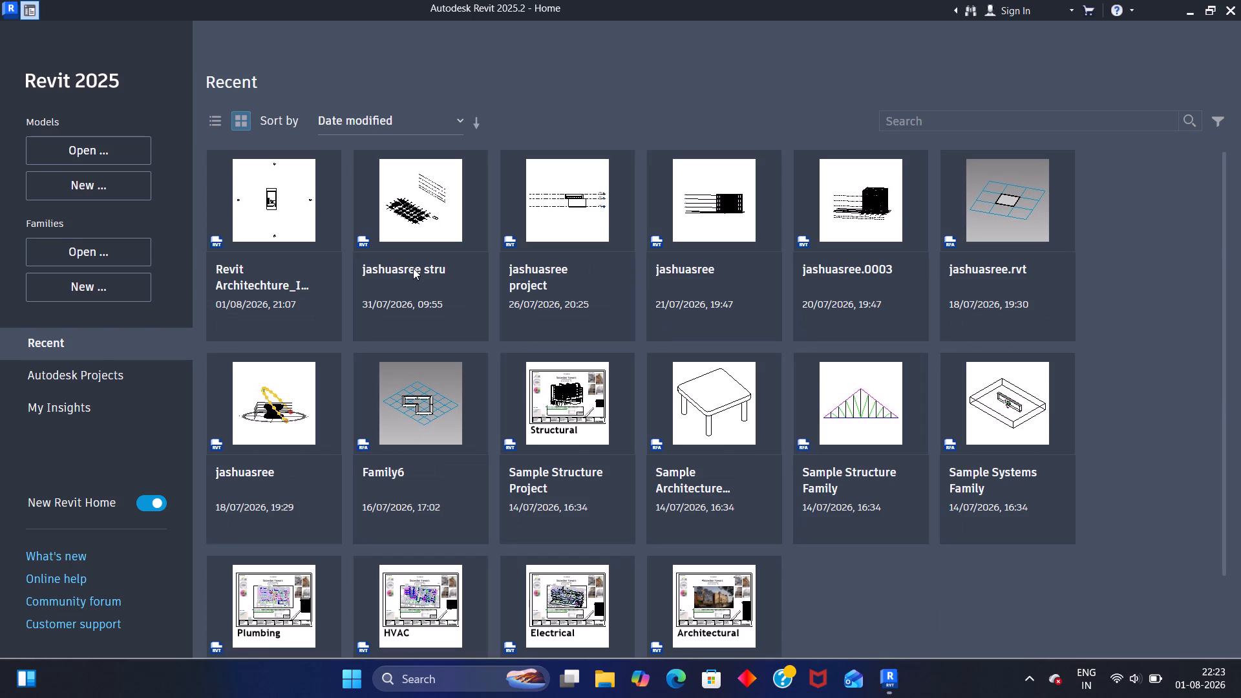
Open the recent project "Revit Architechture_Internship".
left_click(264, 218)
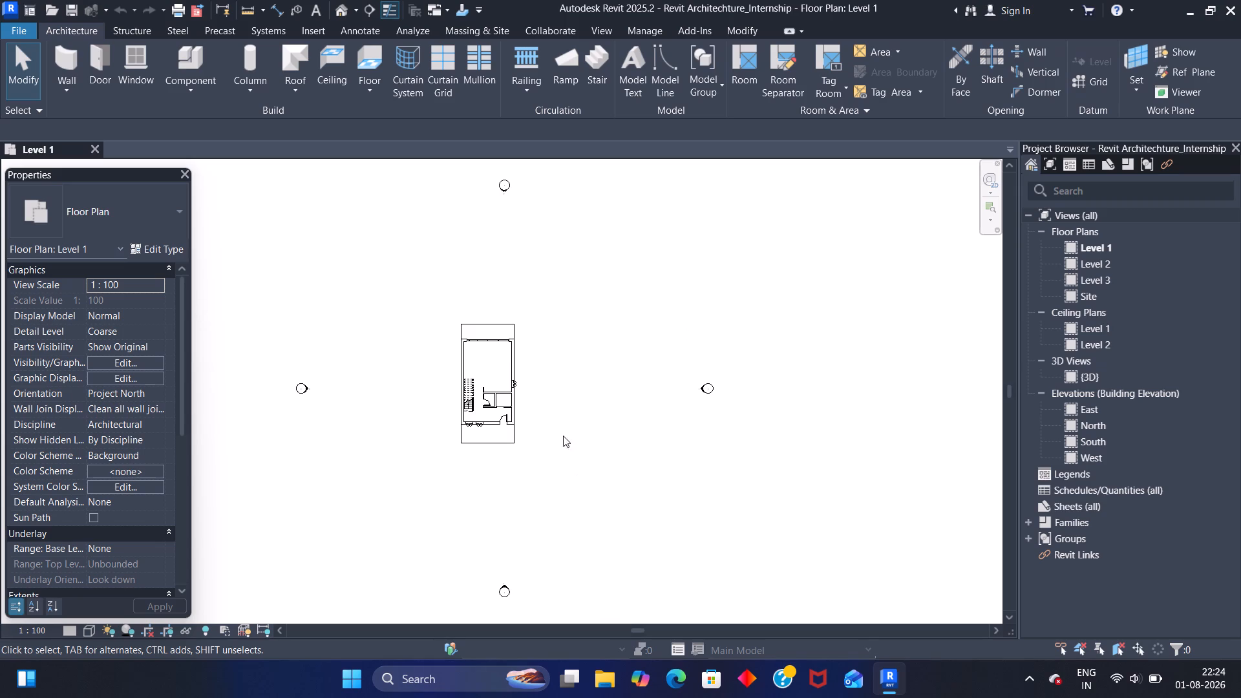
scroll(362, 377, "up", 7)
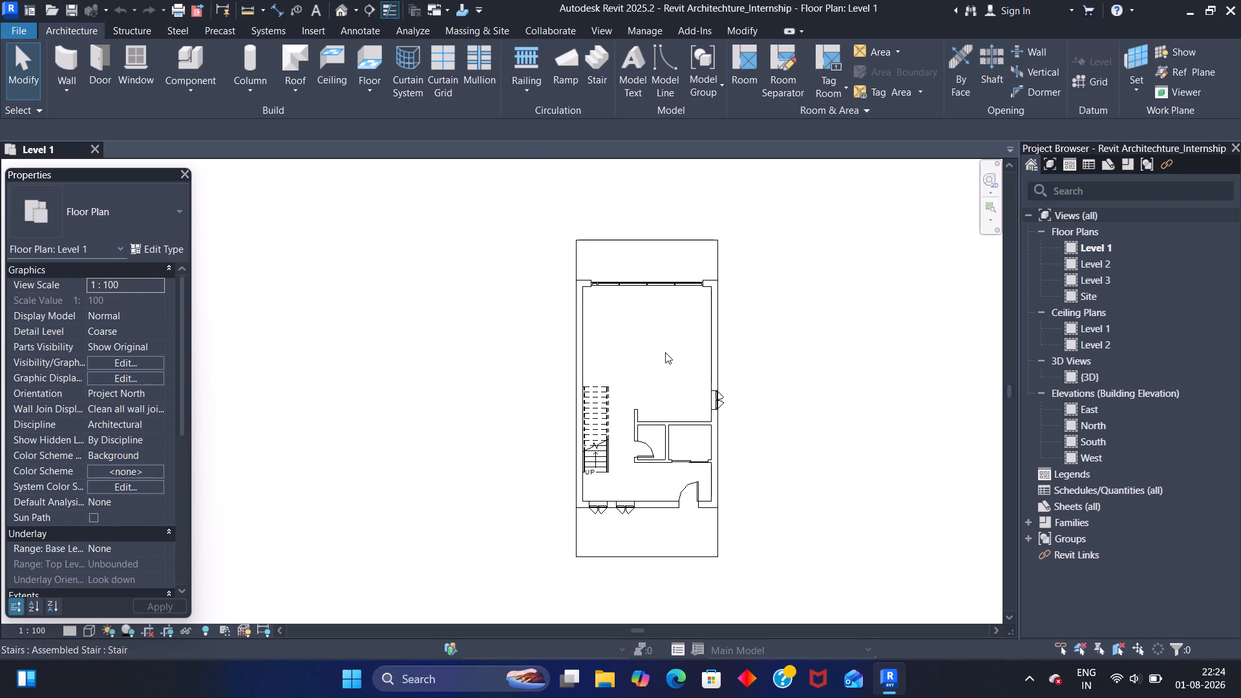
middle_click_drag(665, 352, 546, 344)
Open the {3D} view and look at the whole house model.
double_click(1114, 375)
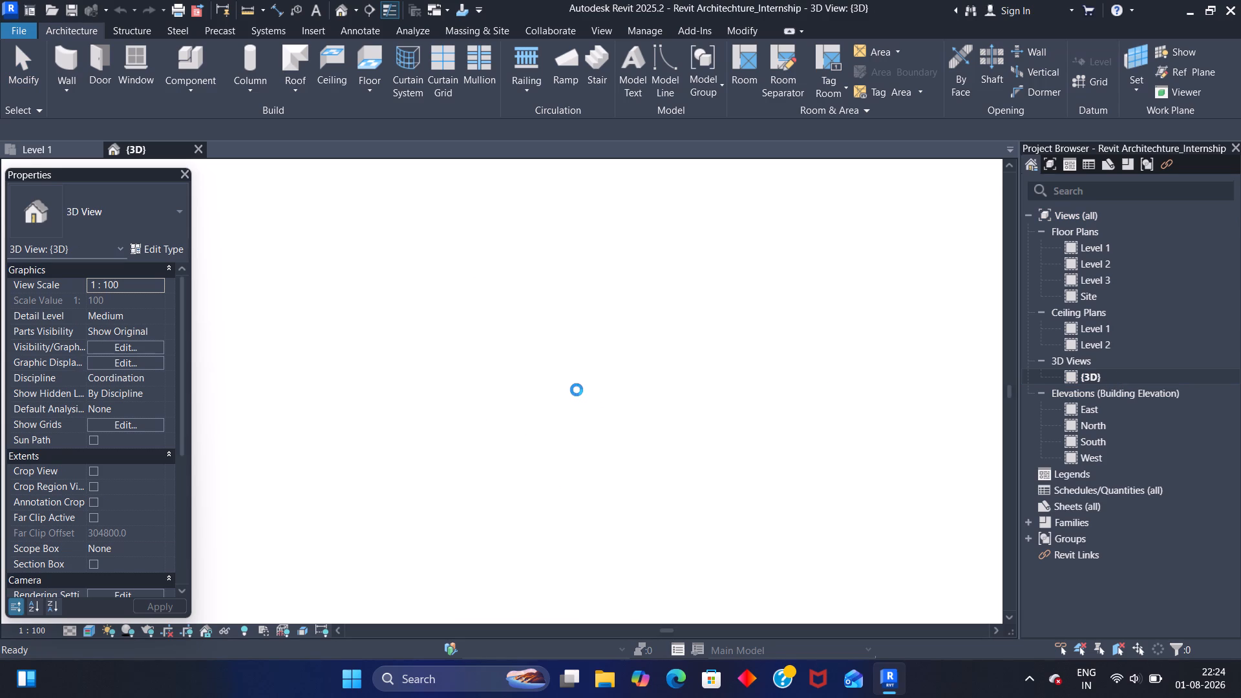
scroll(480, 315, "down", 1)
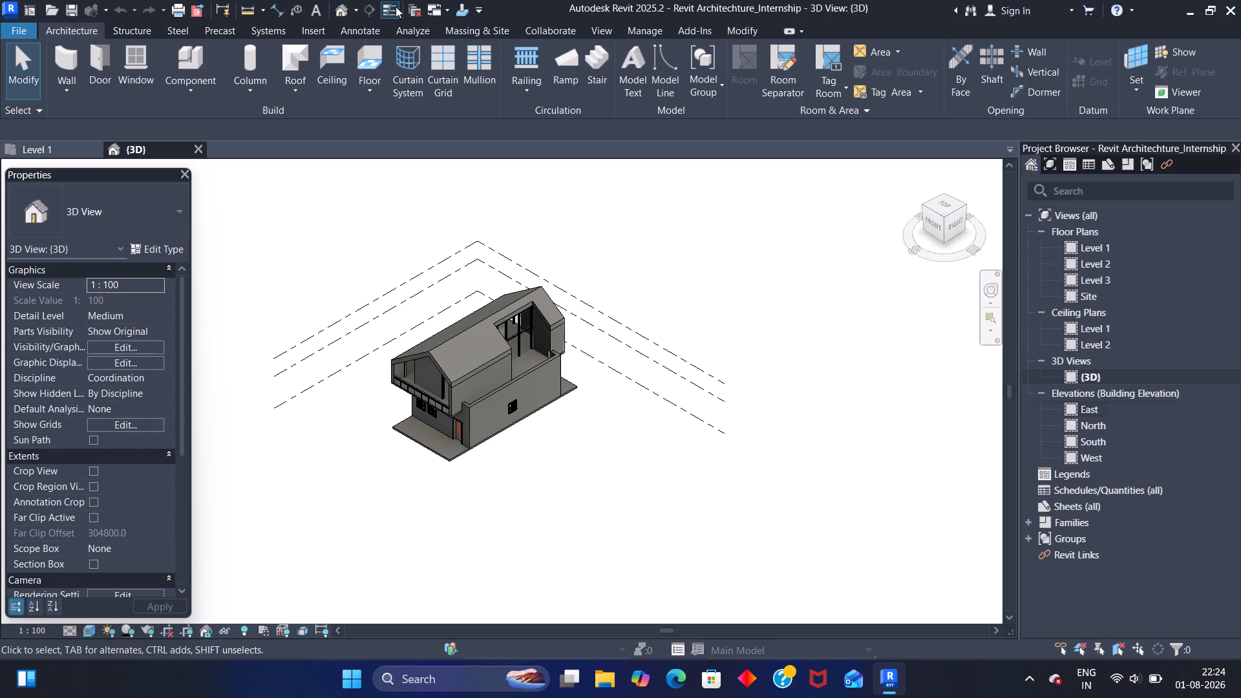
In the Level 1 floor plan, select and unpin one glazed panel of the Storefront curtain wall on the house's north side.
left_click(46, 156)
scroll(537, 301, "up", 3)
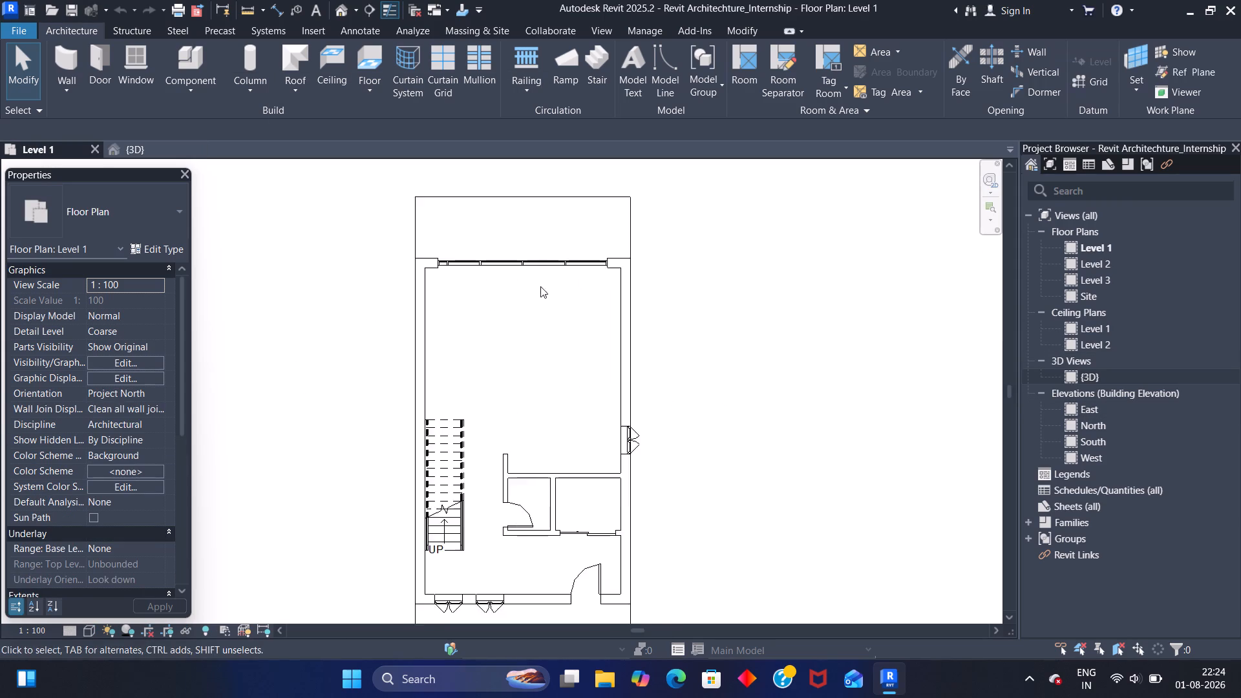
scroll(540, 286, "up", 2)
middle_click_drag(472, 207, 470, 280)
scroll(466, 310, "up", 8)
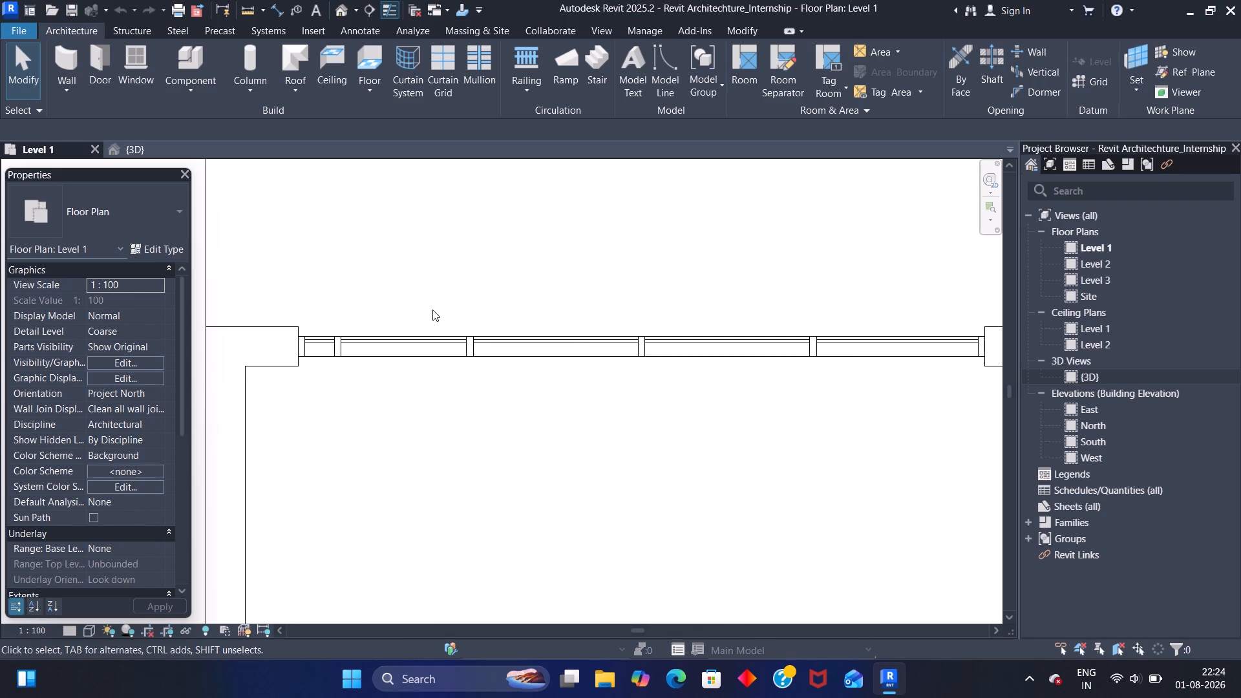
scroll(432, 310, "up", 1)
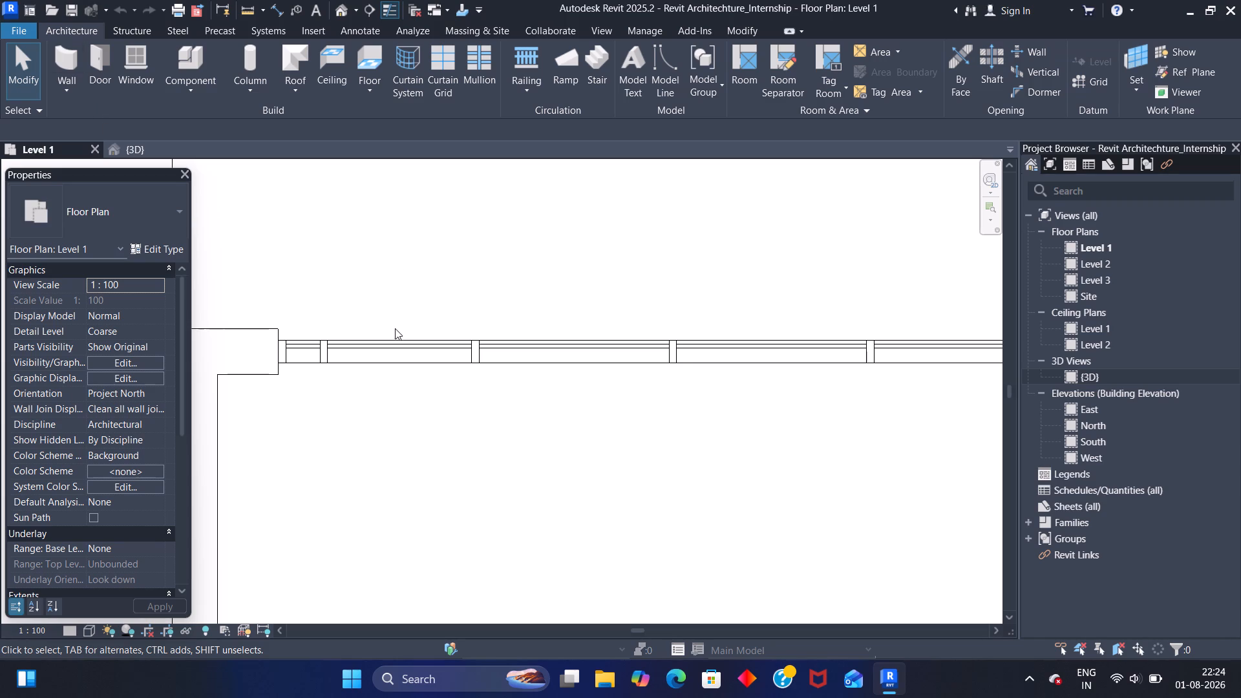
scroll(396, 341, "up", 8)
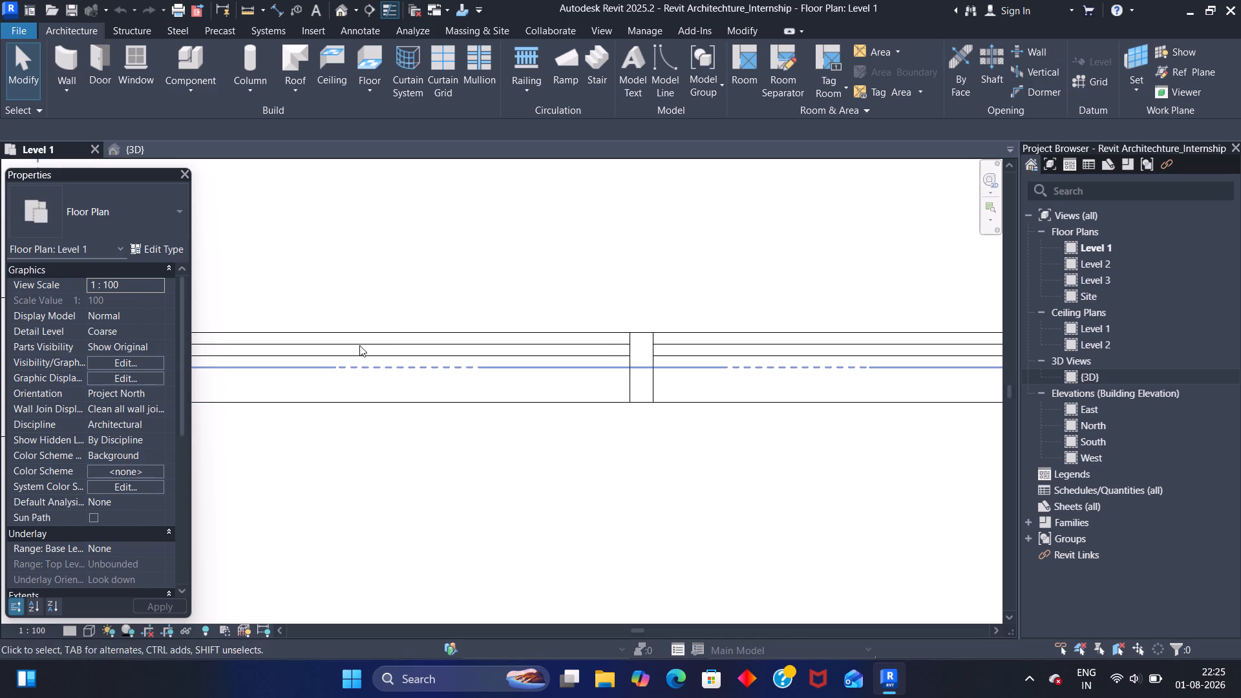
key("Tab")
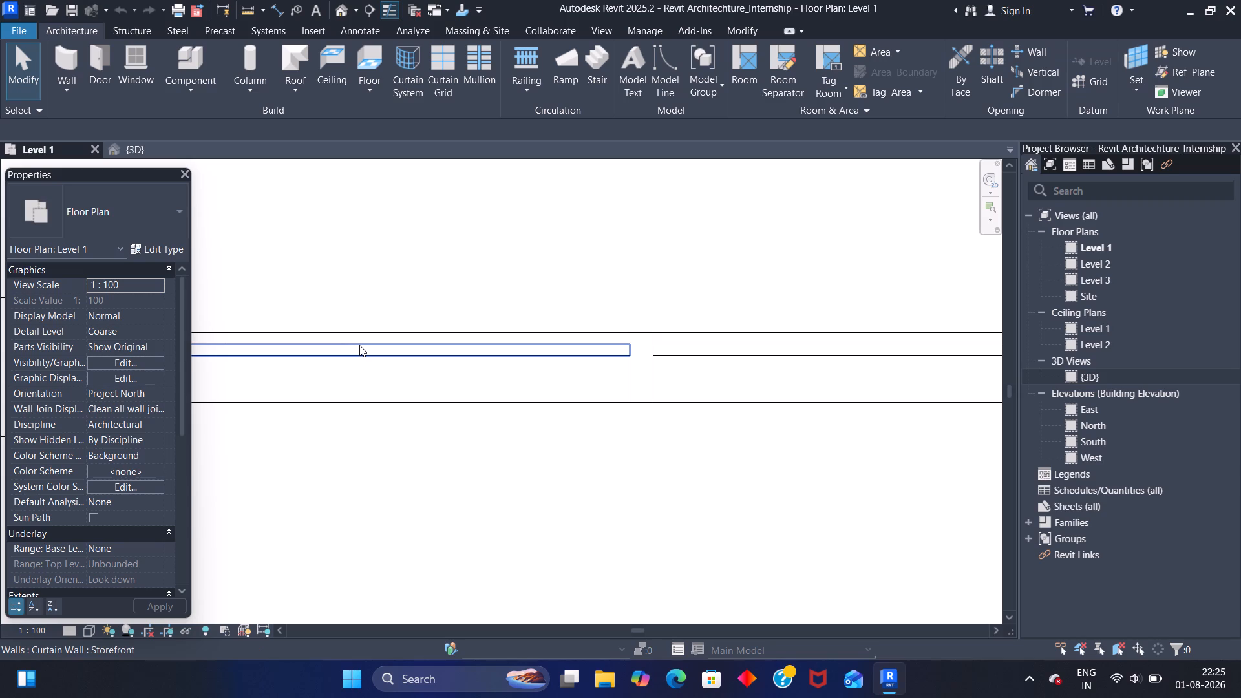
left_click(349, 348)
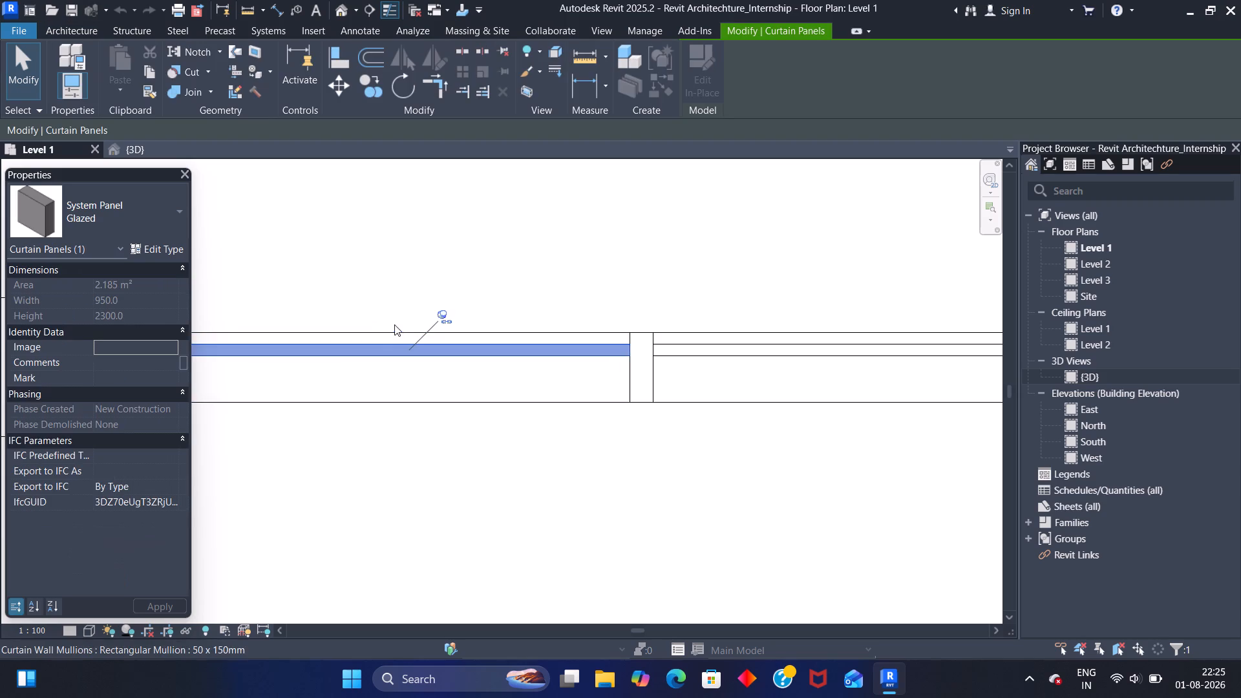
scroll(421, 317, "up", 10)
left_click(461, 320)
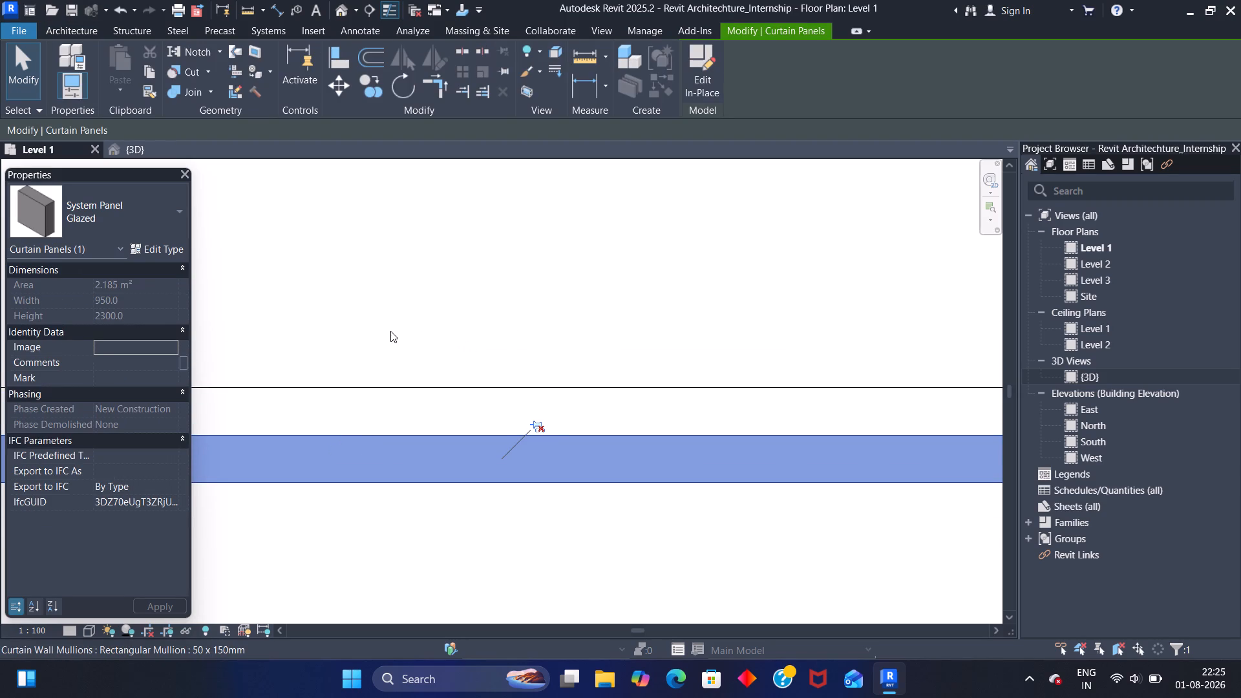
Look through the types available for replacing the unpinned glazed panel, keep its current type and deselect it.
left_click(176, 212)
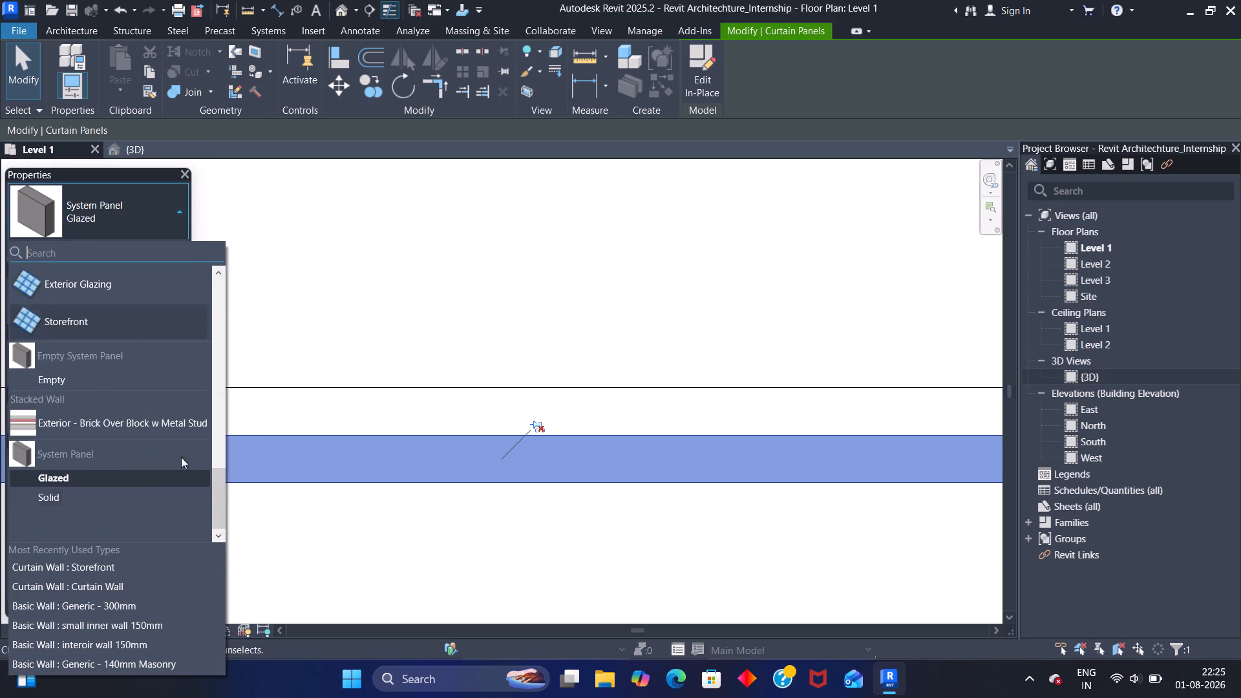
scroll(77, 494, "down", 2)
scroll(77, 494, "up", 3)
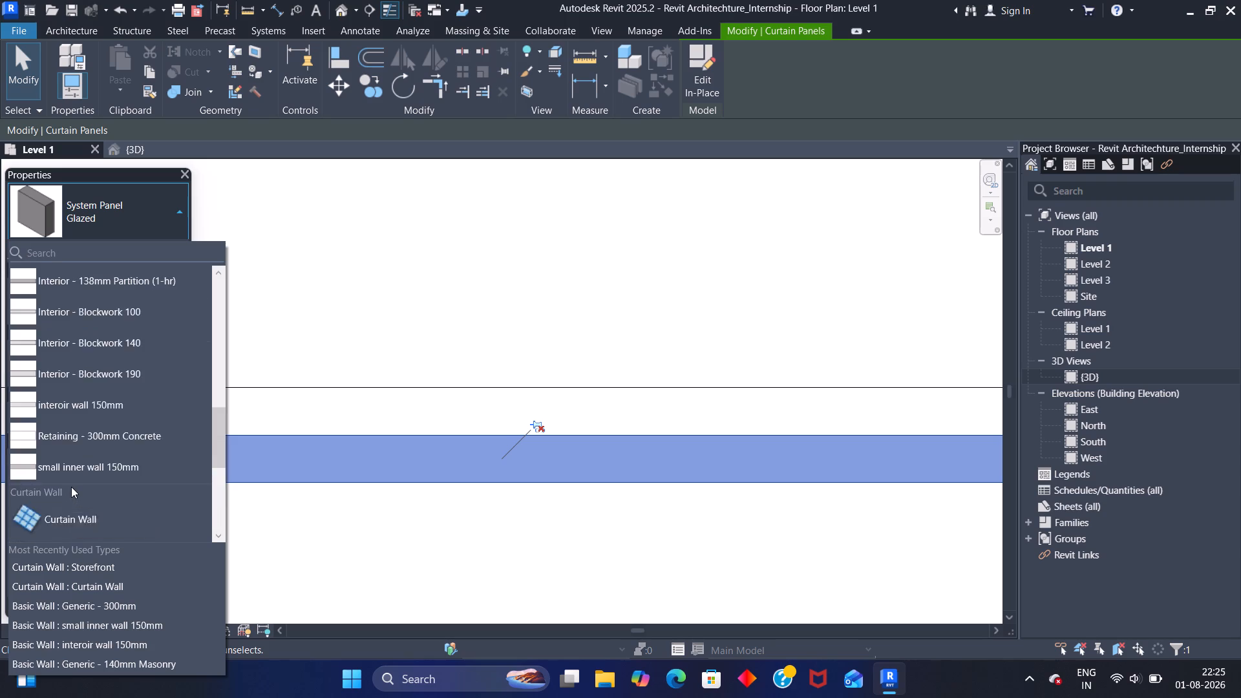
scroll(71, 486, "down", 6)
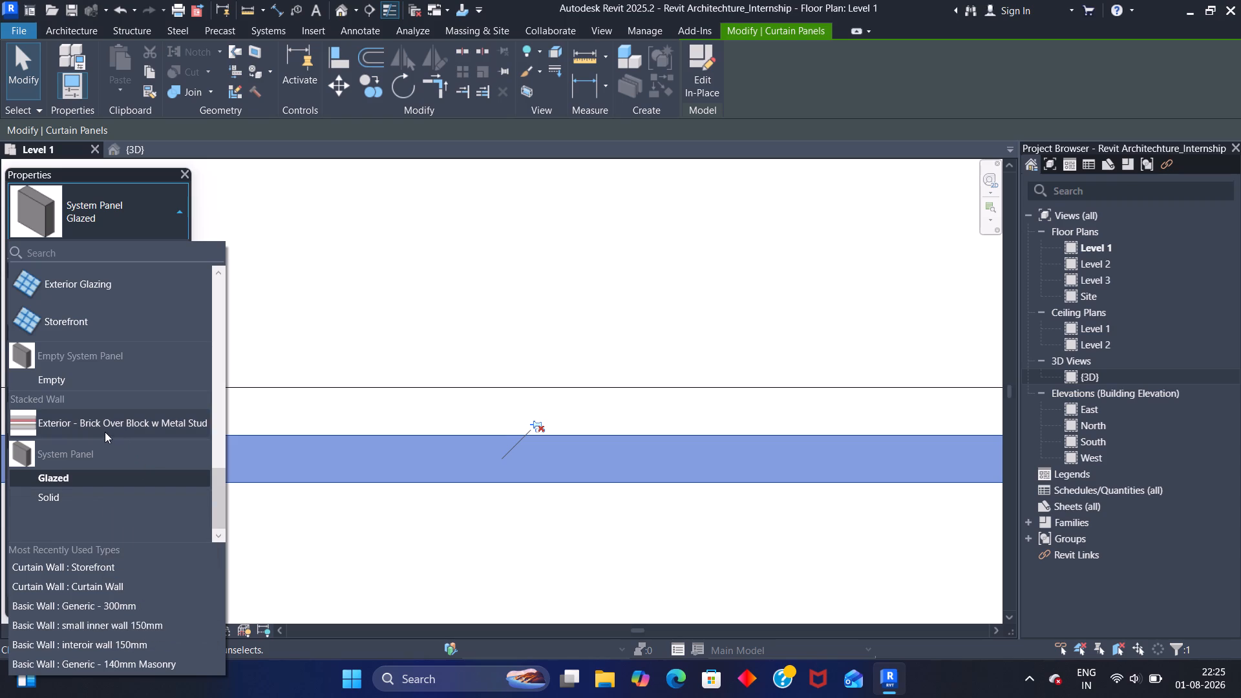
scroll(105, 432, "up", 10)
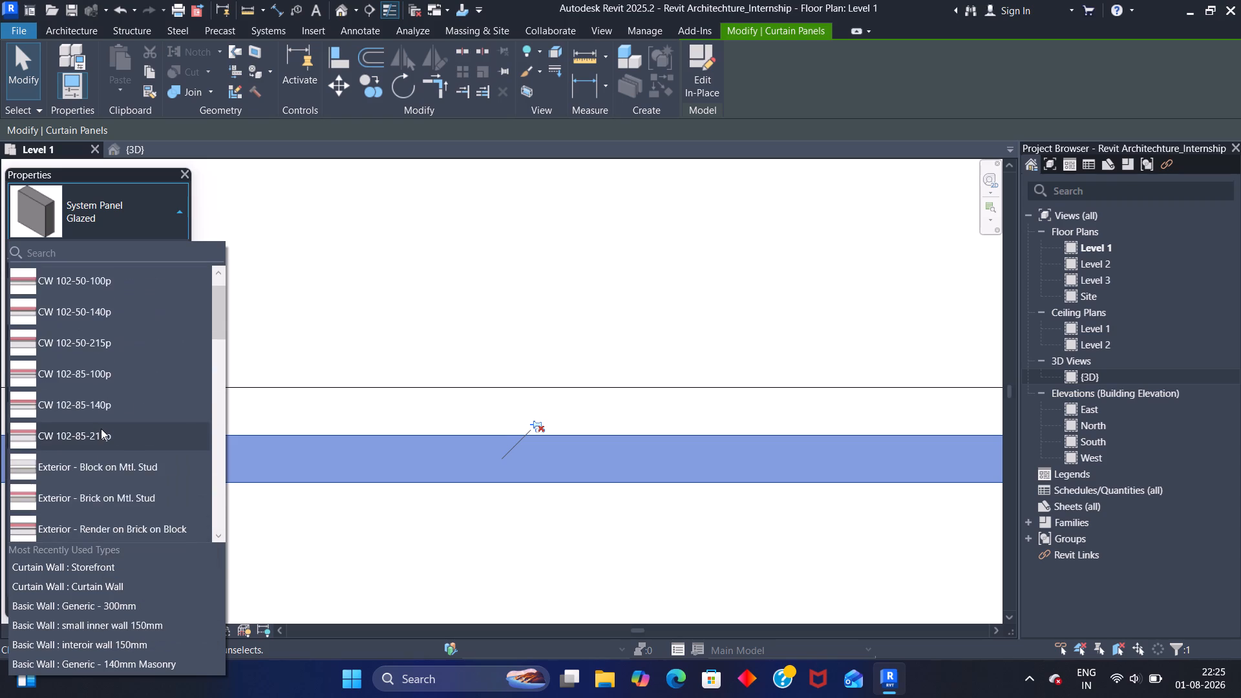
scroll(101, 428, "up", 5)
scroll(100, 437, "down", 18)
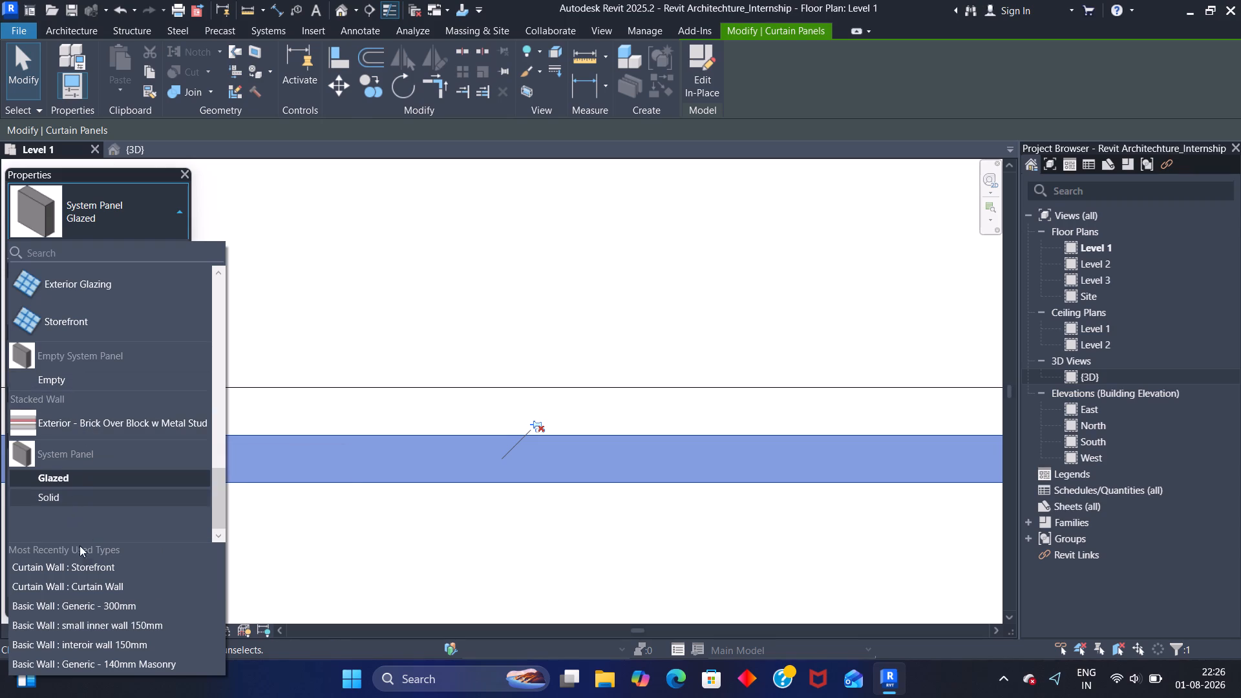
scroll(107, 599, "down", 9)
scroll(94, 502, "up", 4)
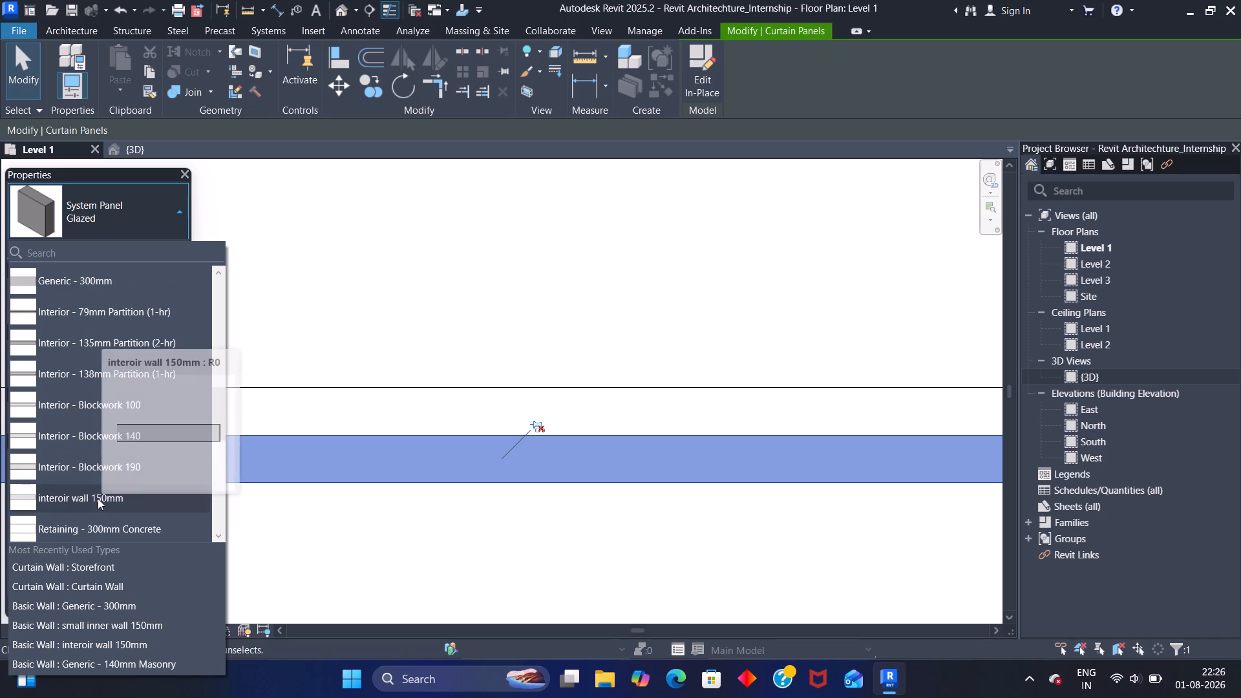
scroll(98, 498, "up", 5)
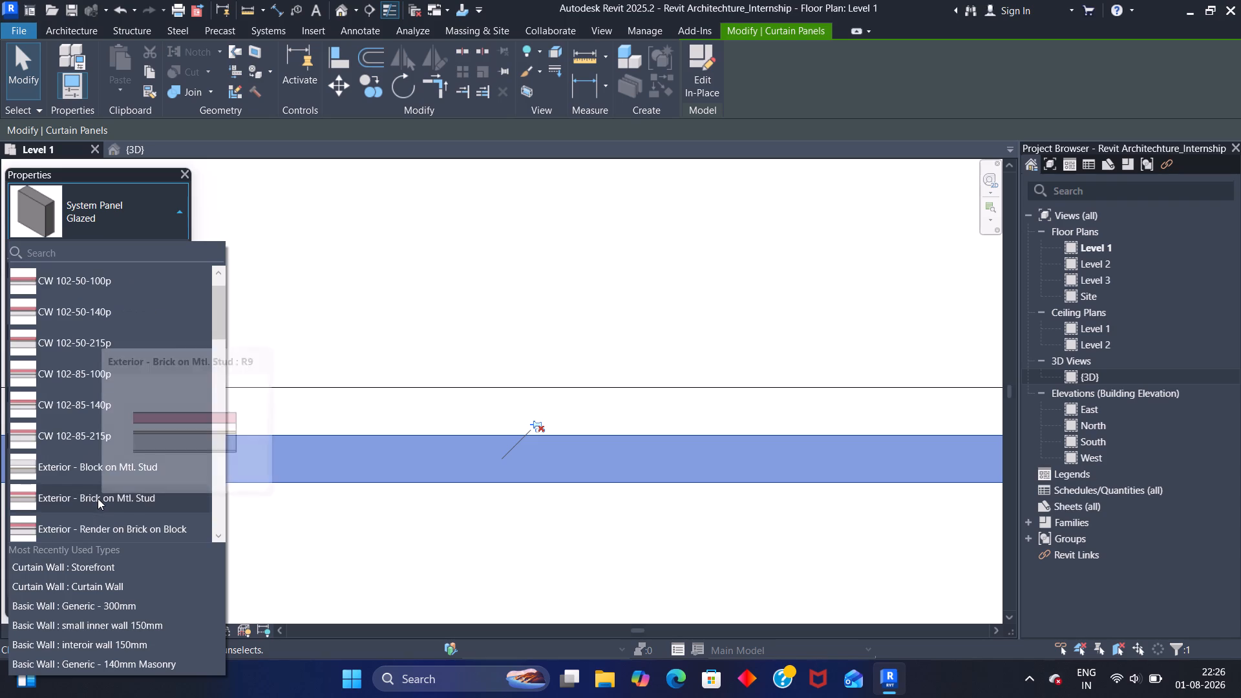
scroll(98, 498, "up", 4)
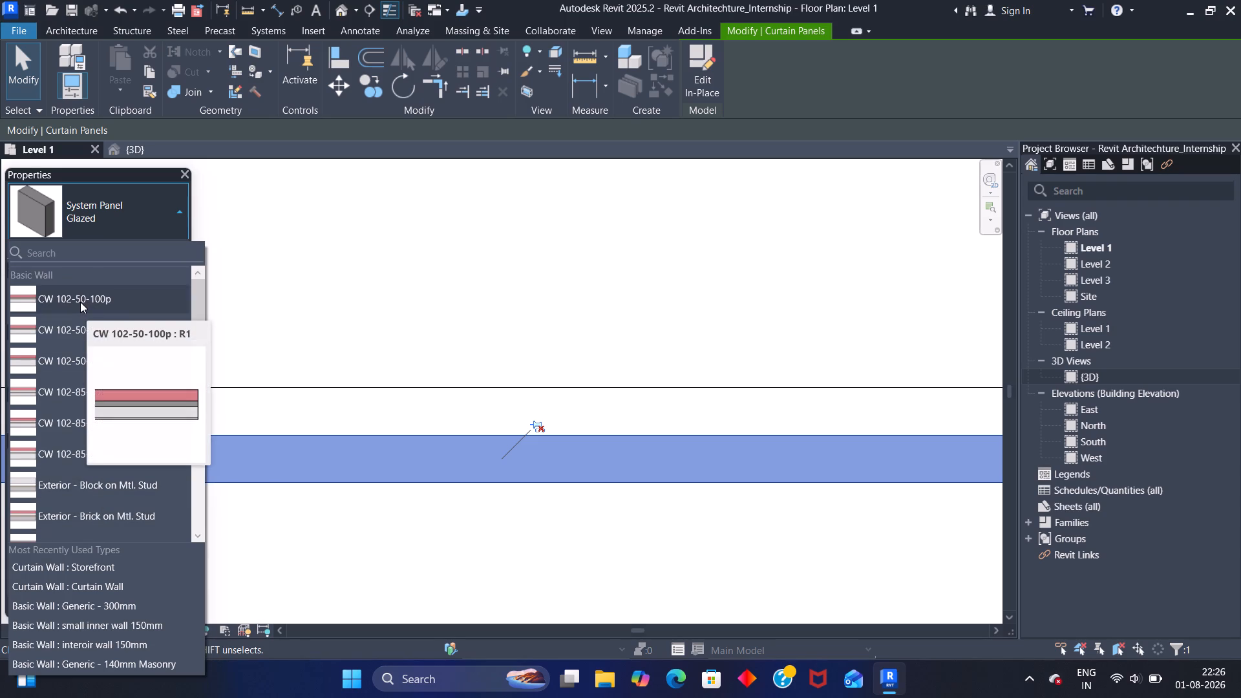
scroll(81, 303, "down", 2)
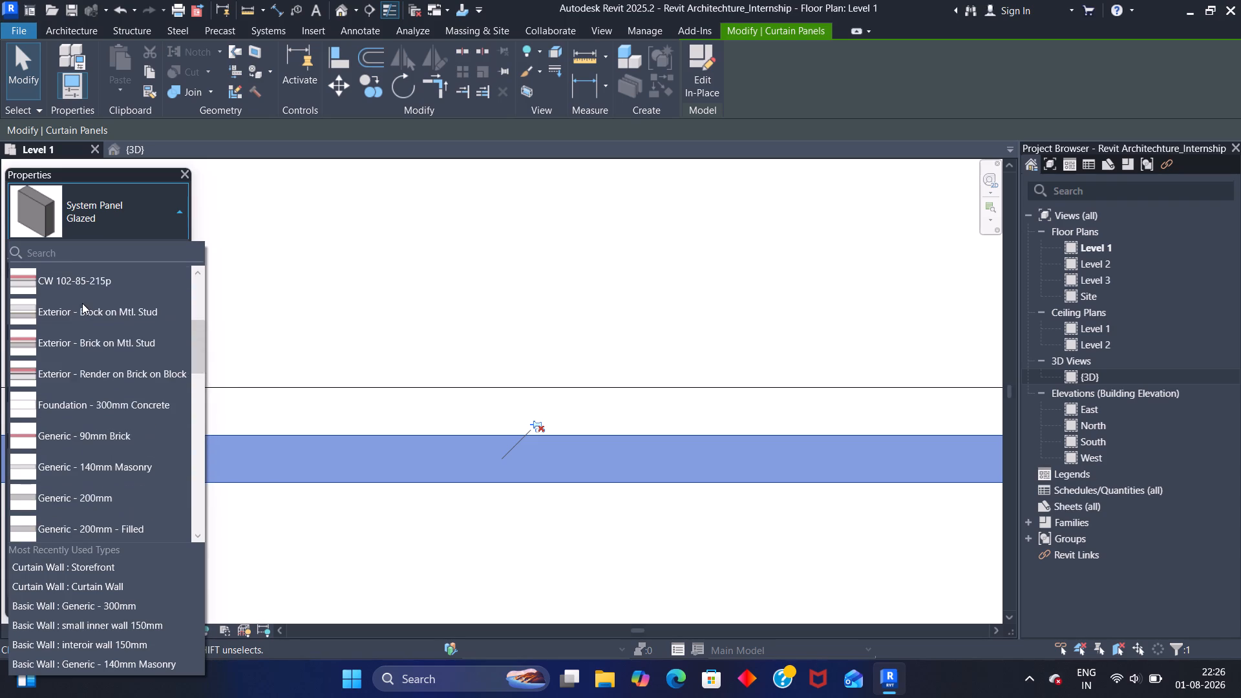
scroll(82, 303, "down", 4)
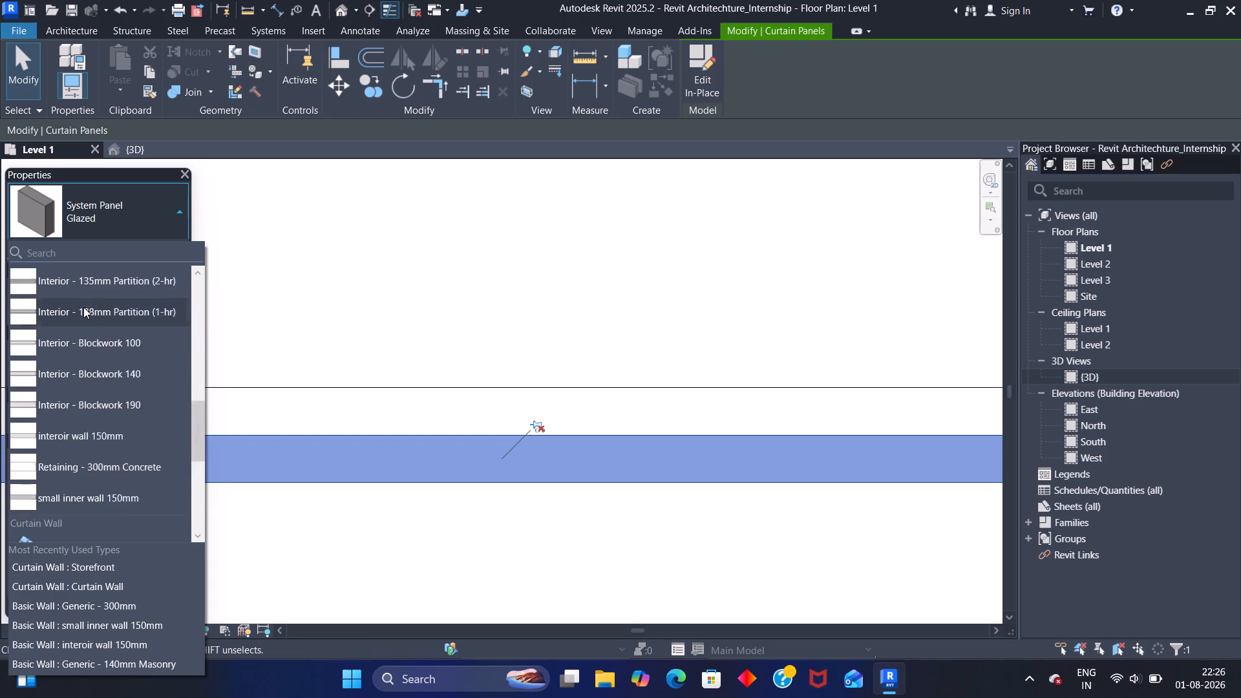
scroll(83, 307, "down", 1)
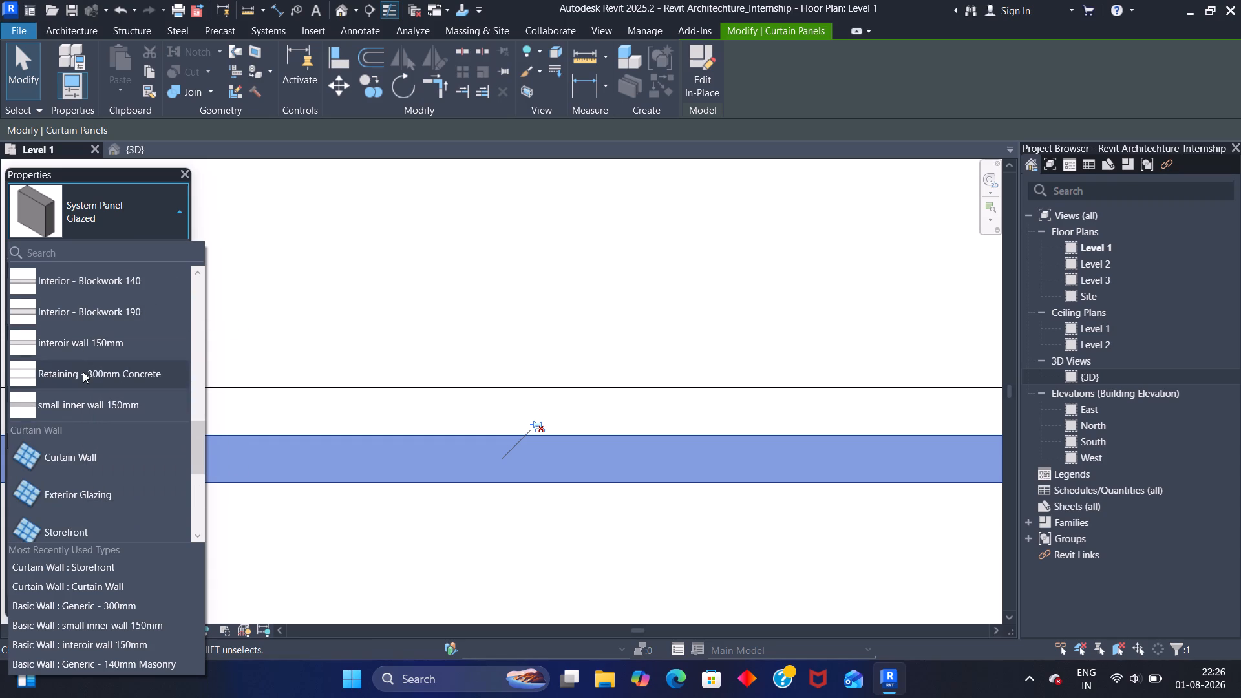
scroll(89, 417, "down", 1)
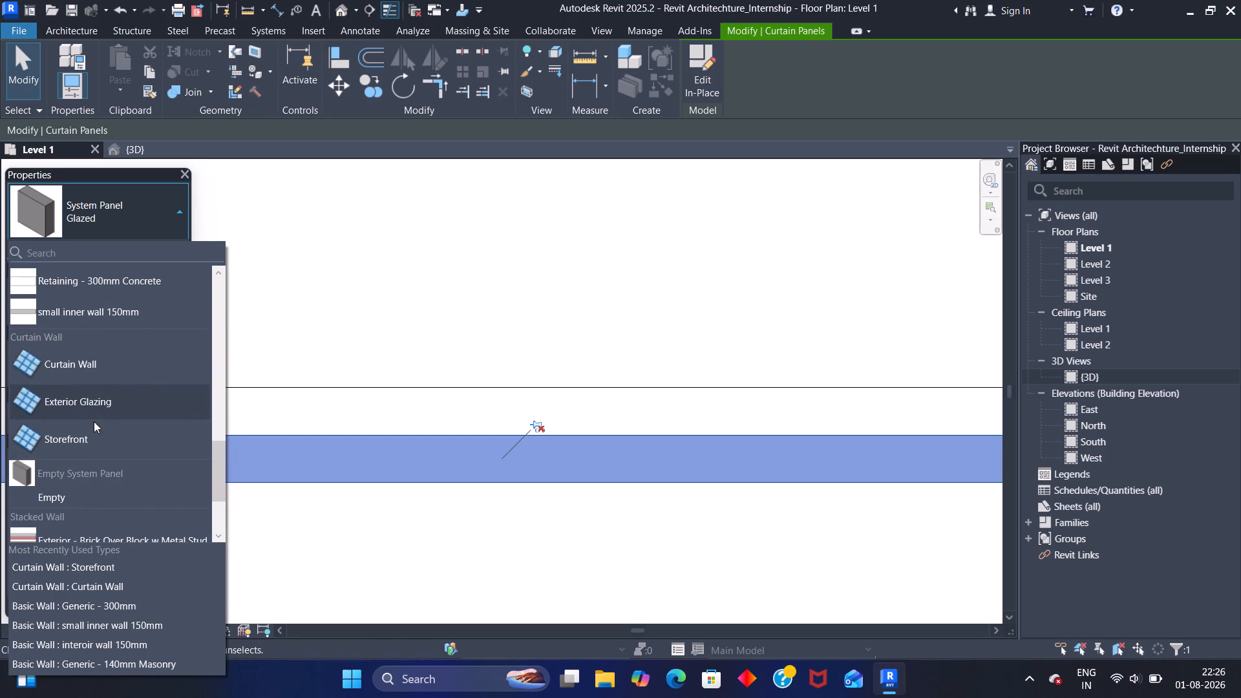
scroll(87, 486, "down", 1)
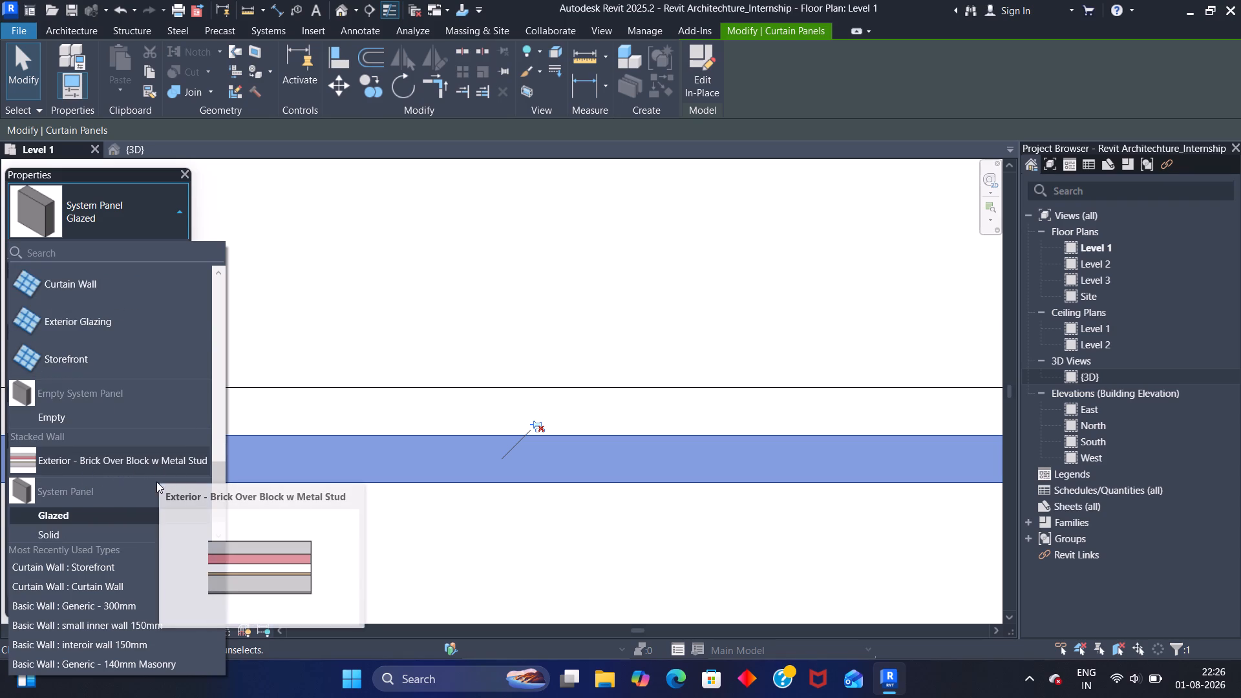
scroll(155, 482, "down", 3)
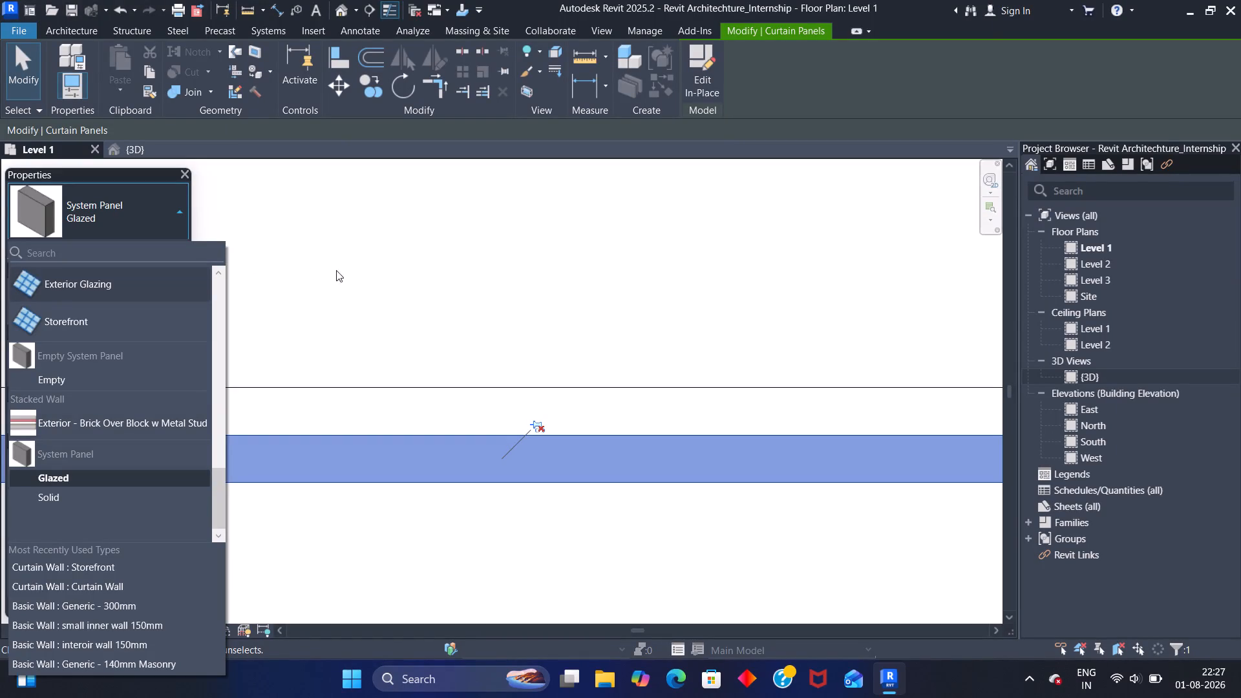
left_click(177, 220)
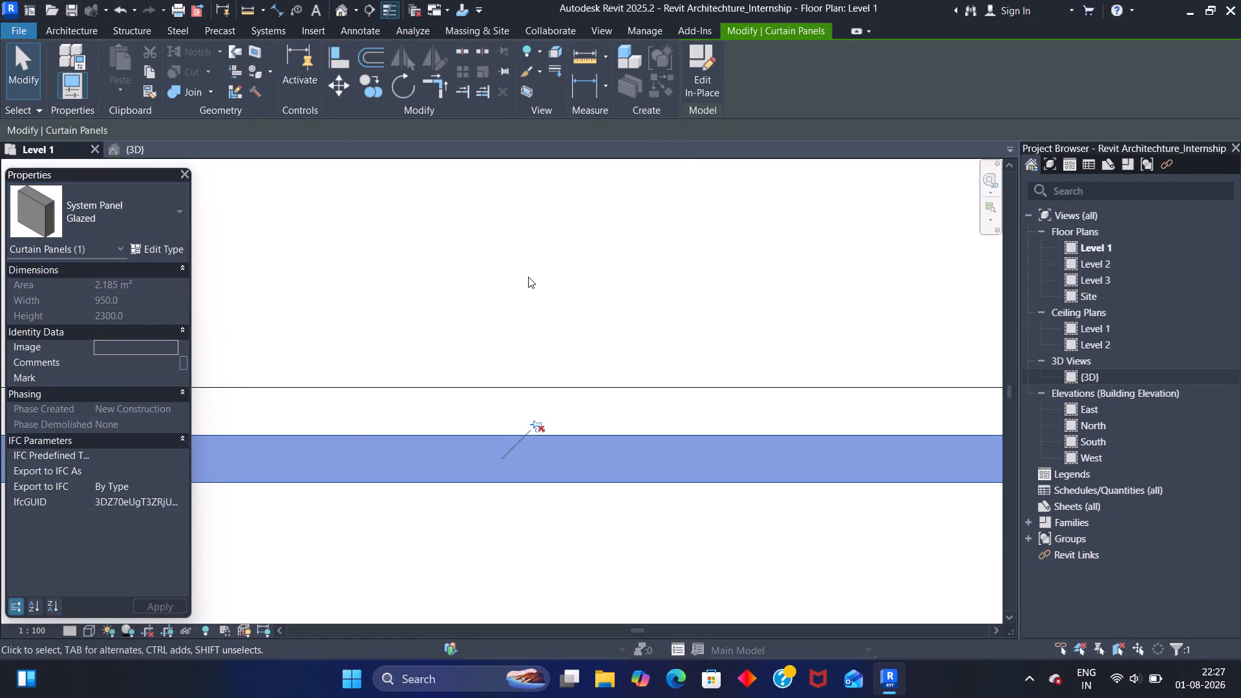
scroll(510, 259, "down", 6)
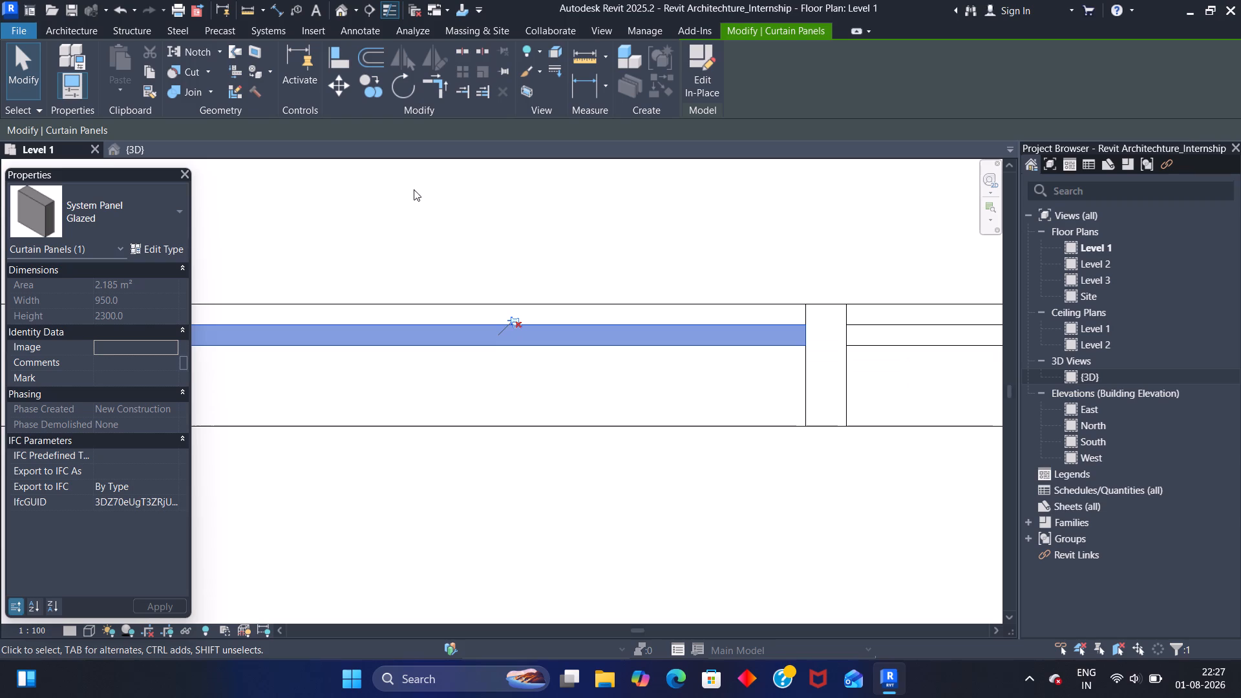
left_click(412, 212)
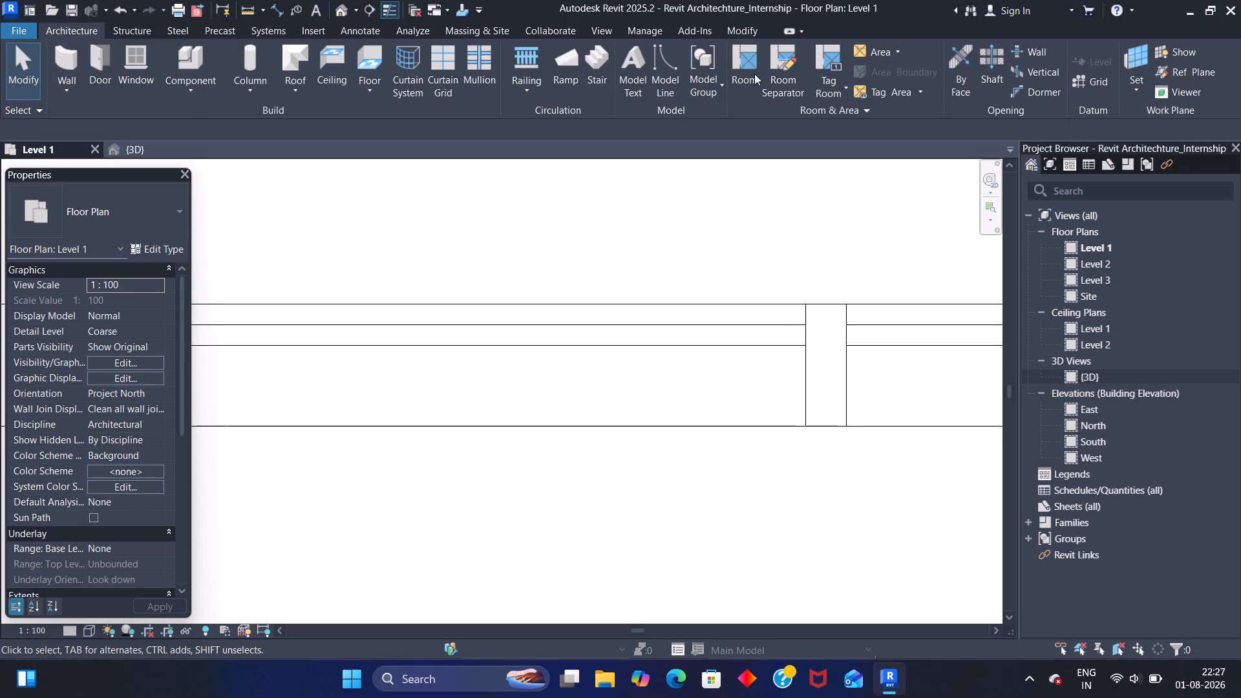
Select the unpinned glazed panel of the Storefront curtain wall and look through the types available to replace it.
left_click(531, 335)
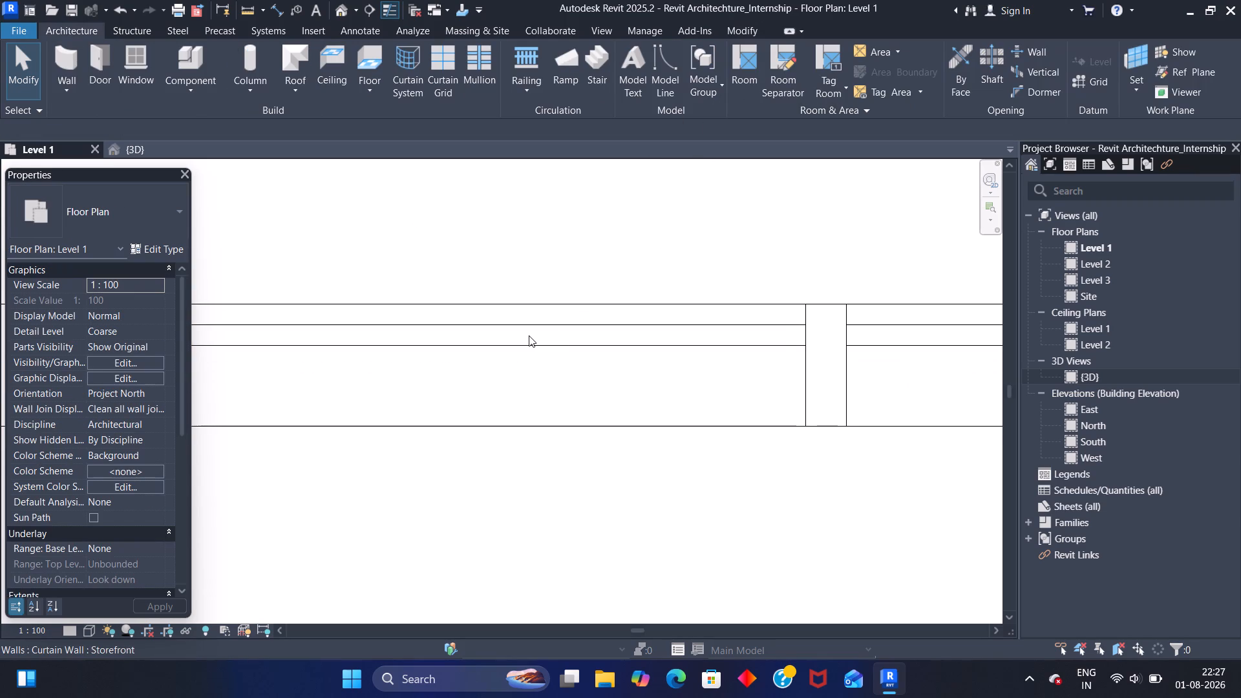
key("Tab")
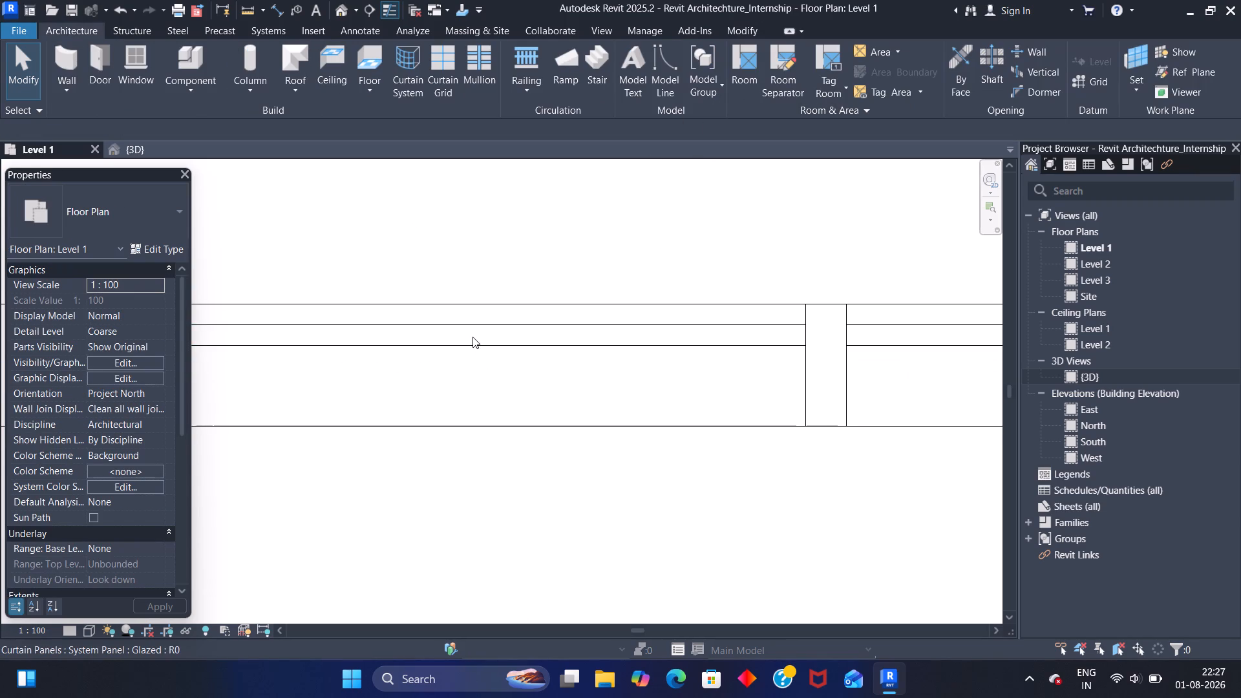
left_click(472, 335)
key("Tab")
key("Tab")
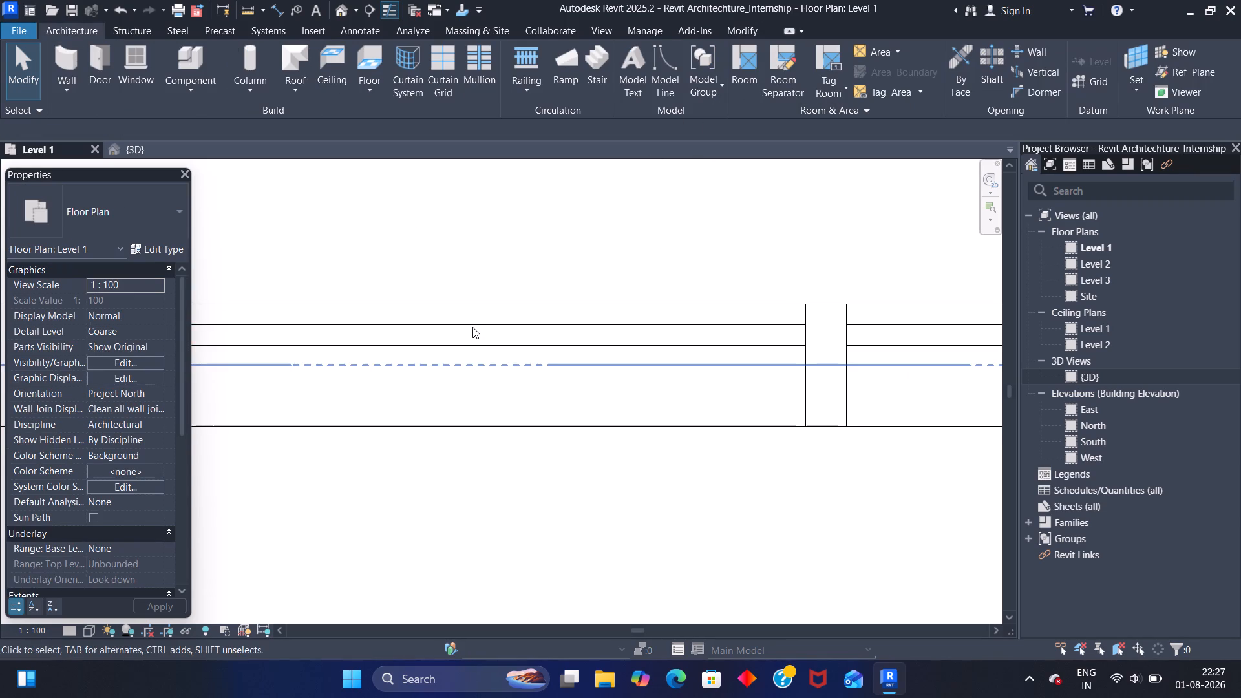
left_click(472, 327)
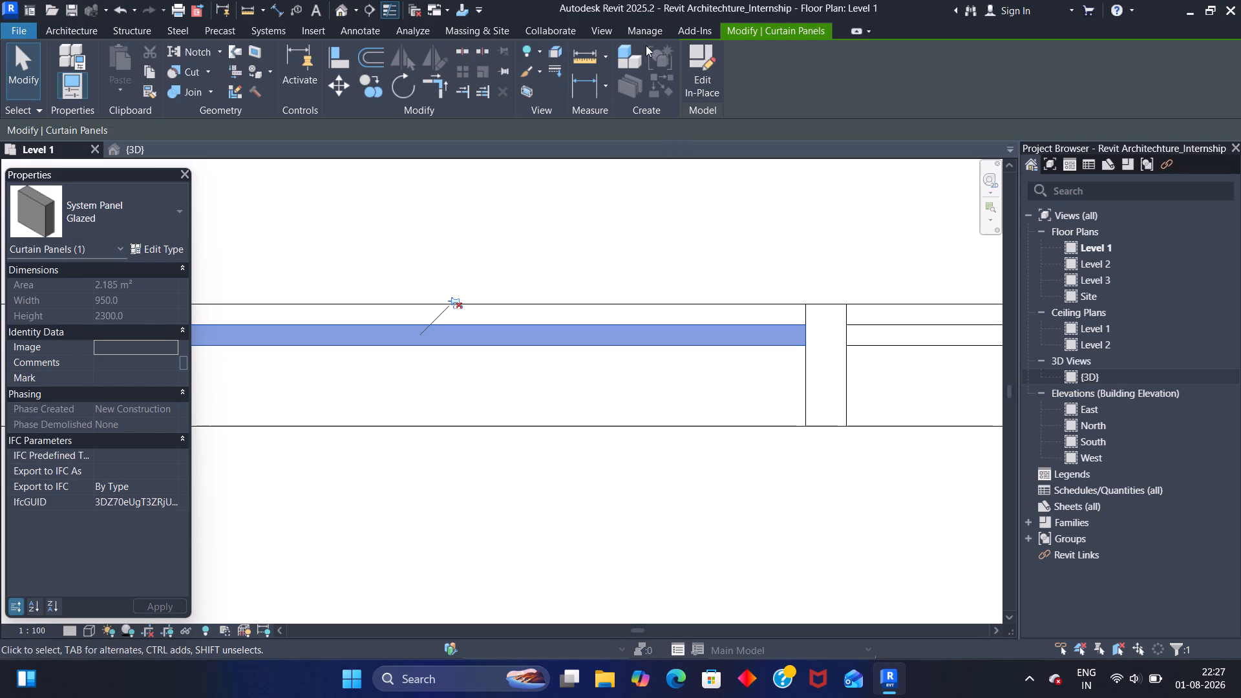
left_click(732, 36)
left_click(783, 30)
left_click(176, 213)
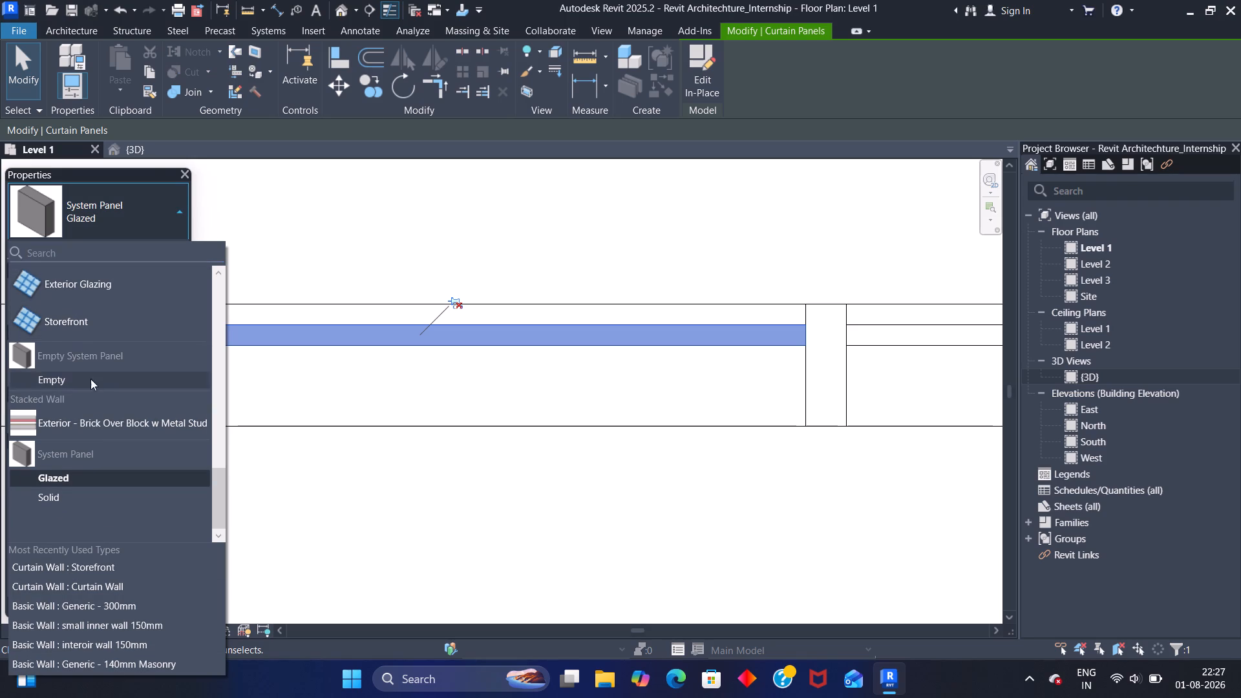
scroll(89, 414, "up", 1)
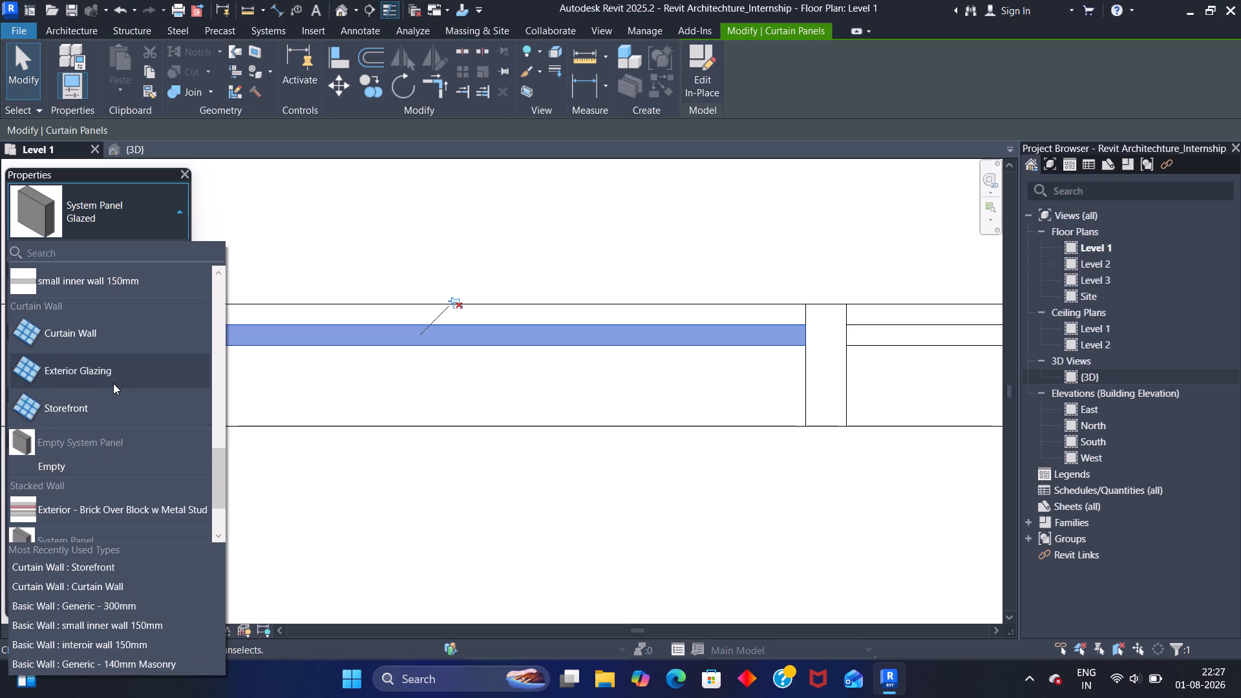
scroll(113, 383, "up", 9)
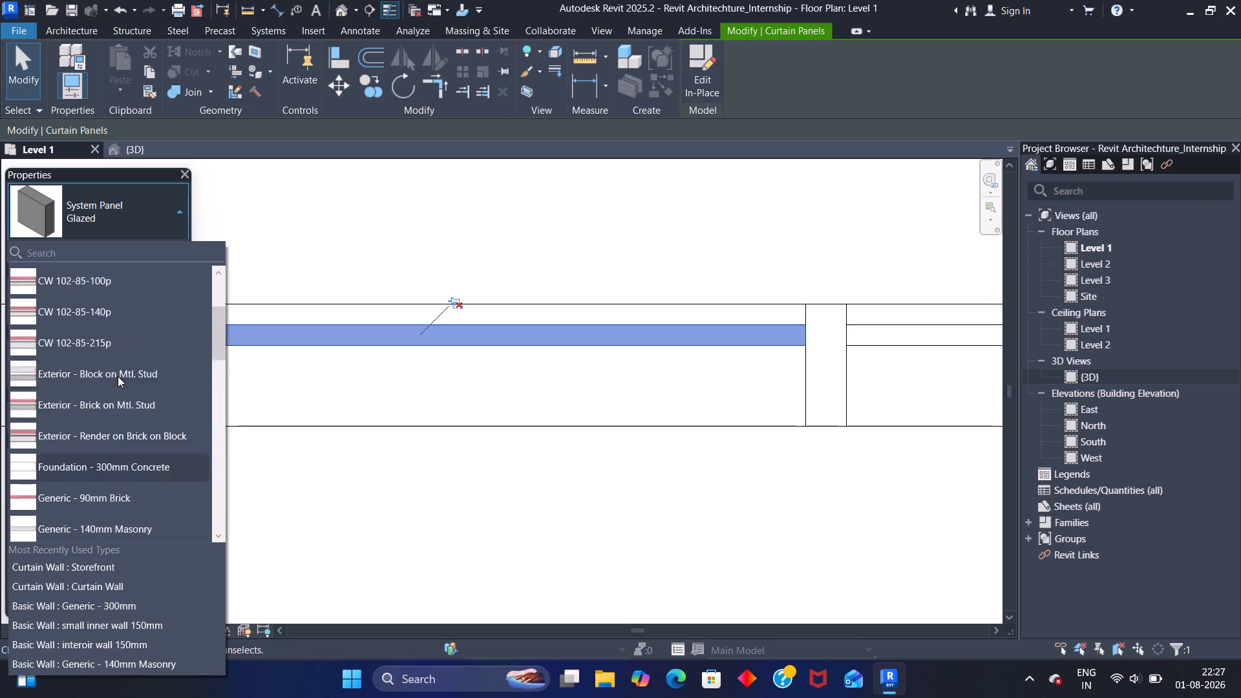
scroll(118, 376, "up", 5)
left_click(180, 212)
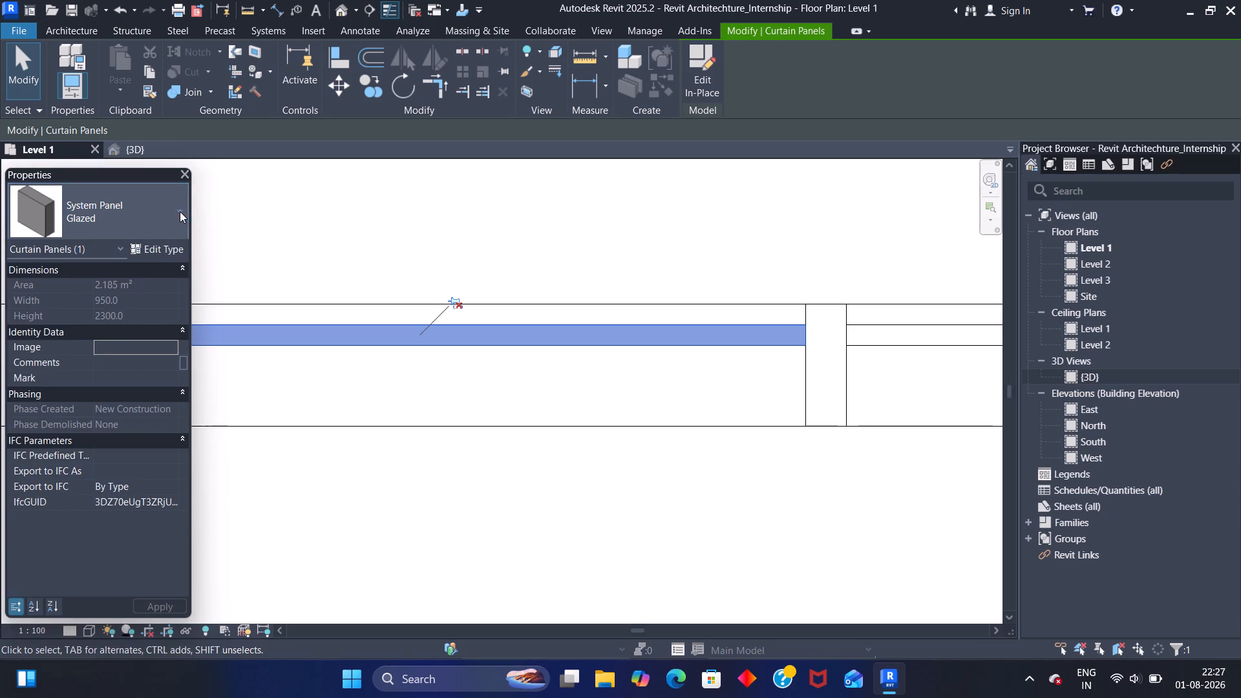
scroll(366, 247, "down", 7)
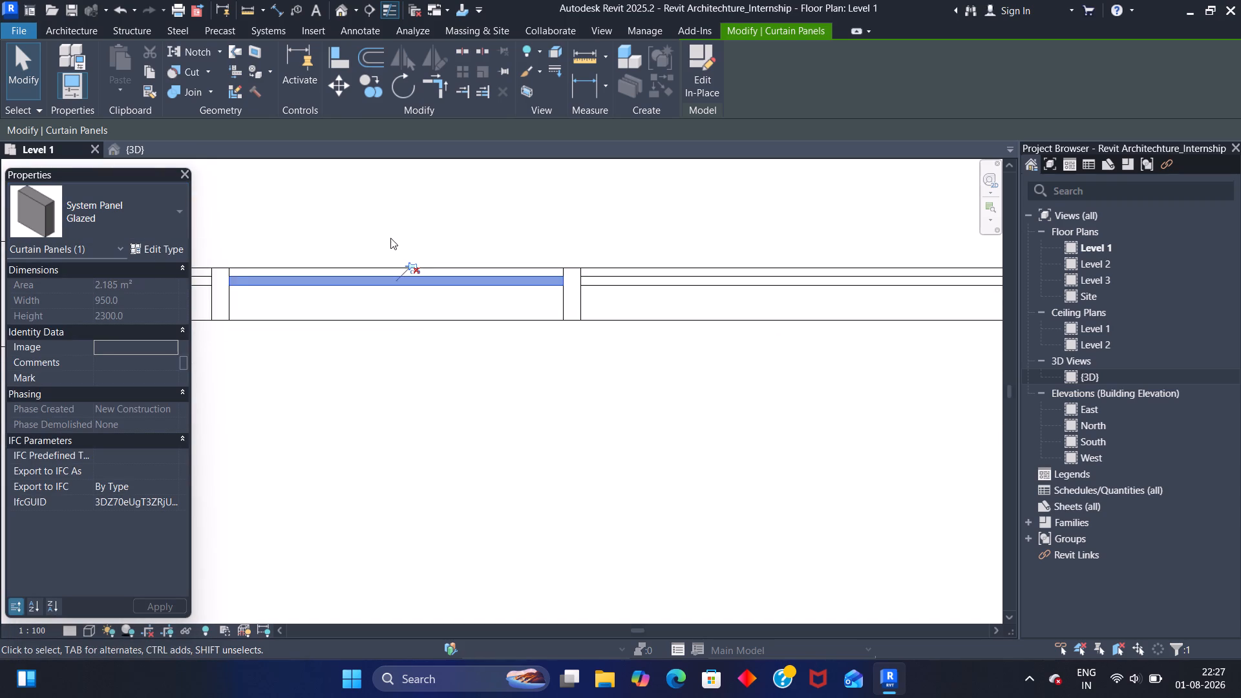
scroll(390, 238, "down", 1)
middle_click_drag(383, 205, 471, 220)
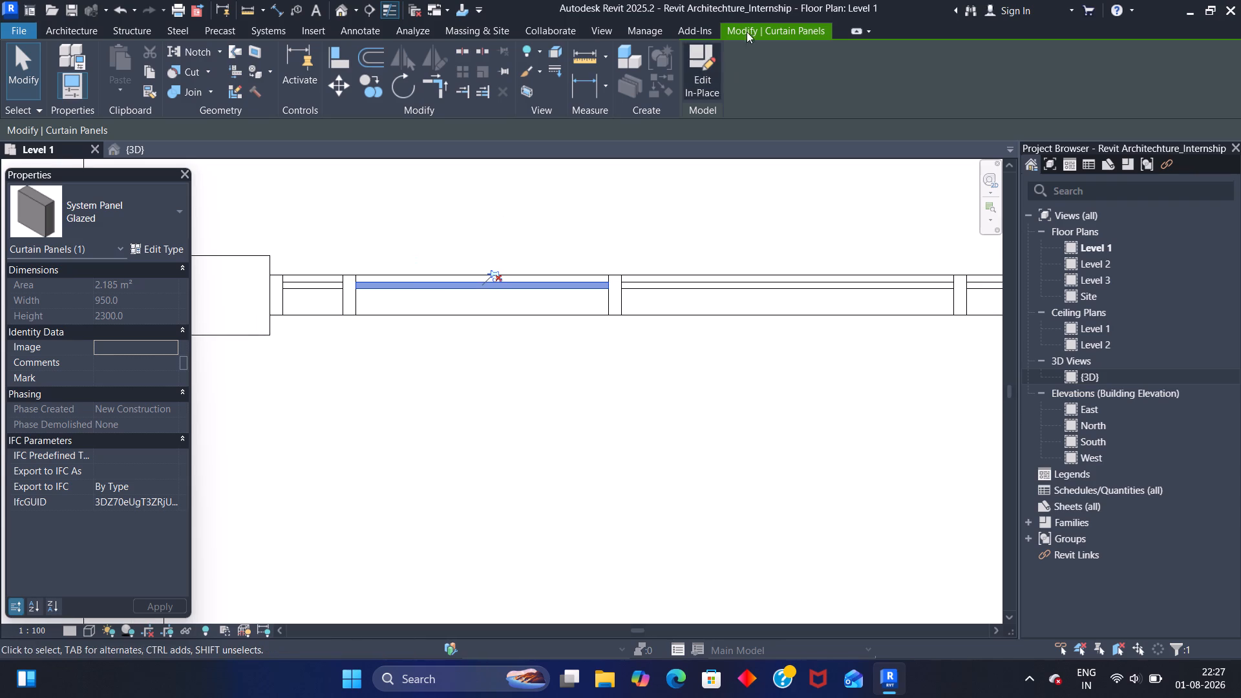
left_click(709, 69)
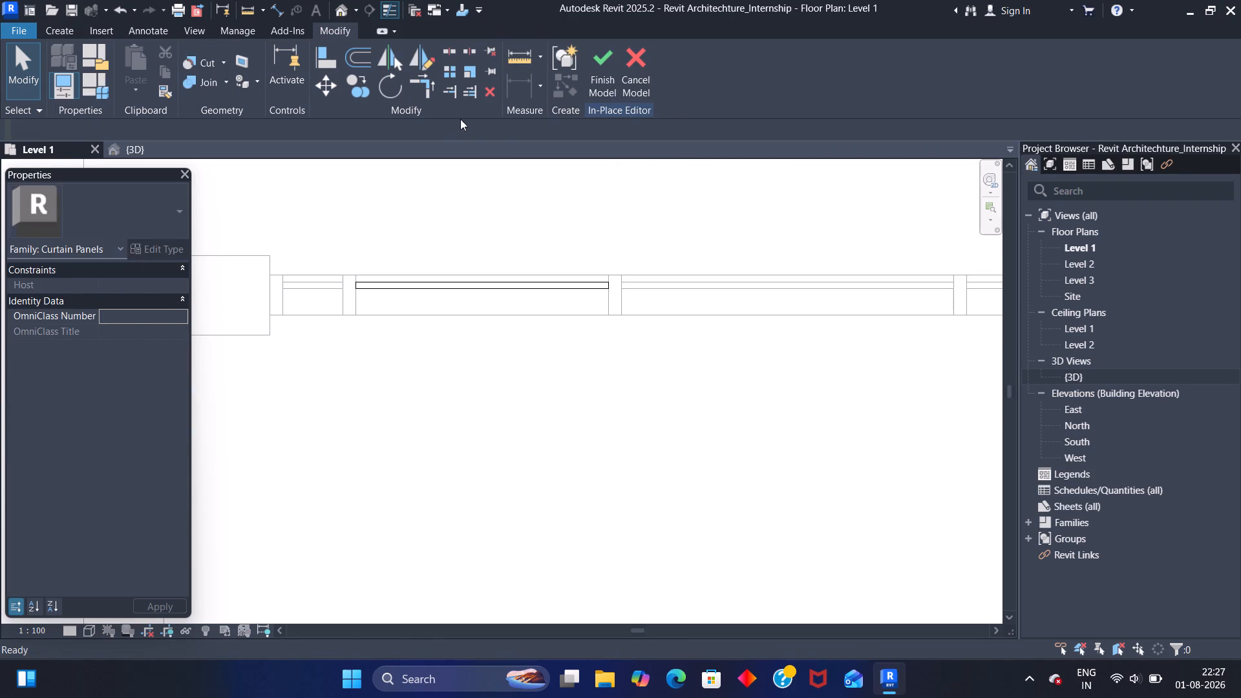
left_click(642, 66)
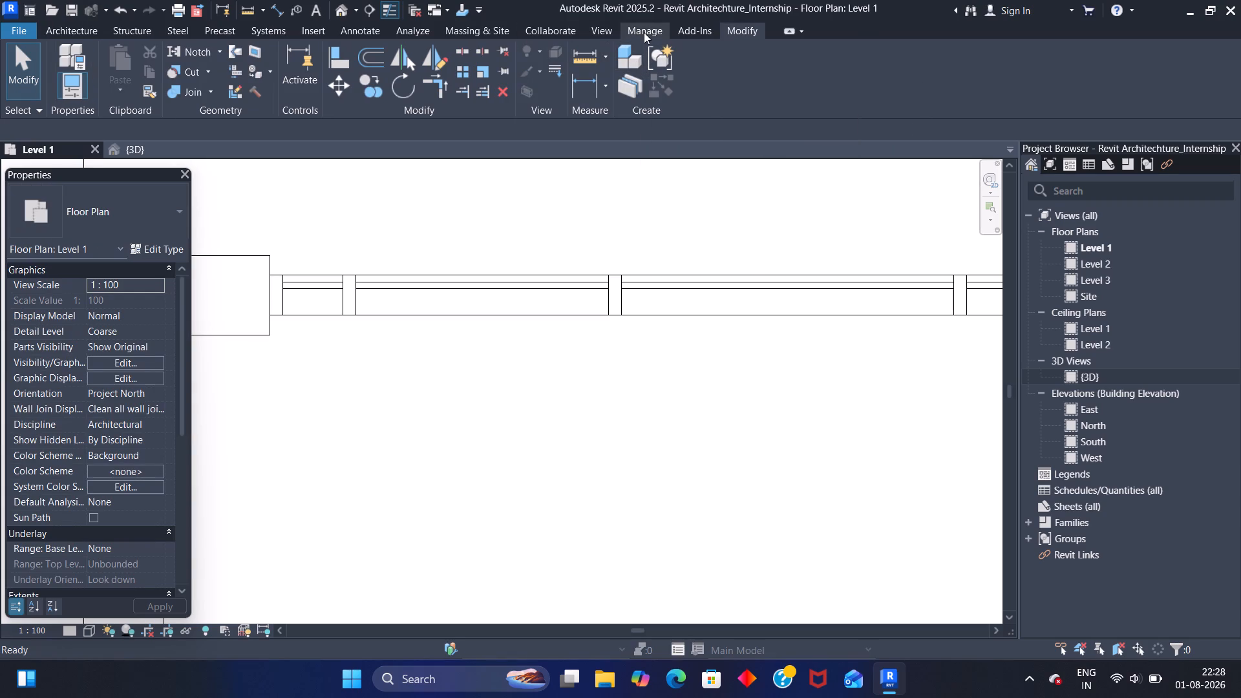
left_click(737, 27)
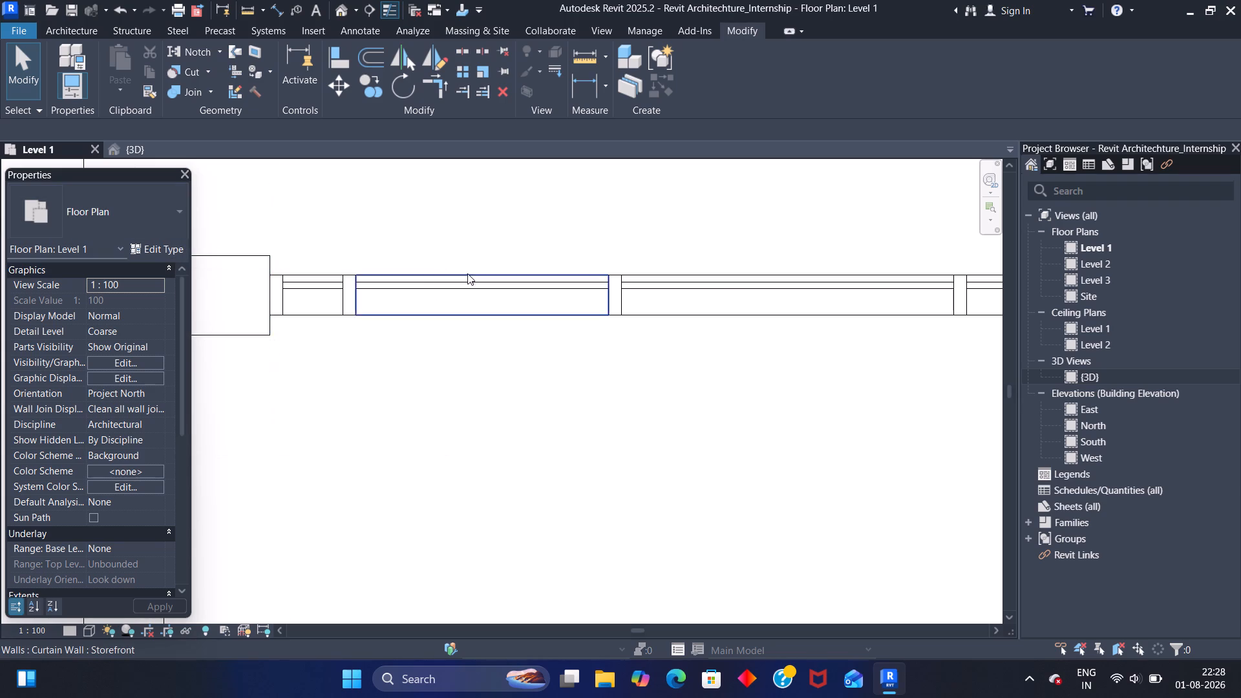
Examine the unpinned glazed panel's type properties and the appearance settings of its Glass material, closing both dialogs and deselecting the panel.
scroll(461, 280, "up", 6)
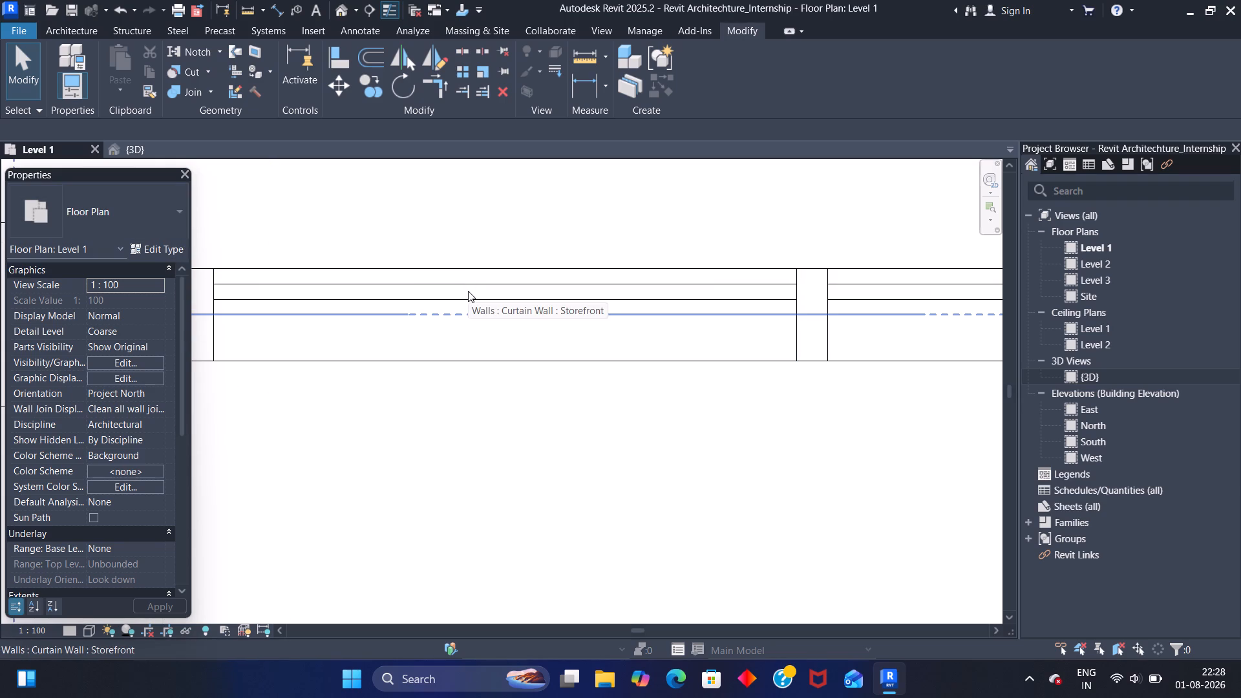
key("Tab")
left_click(469, 290)
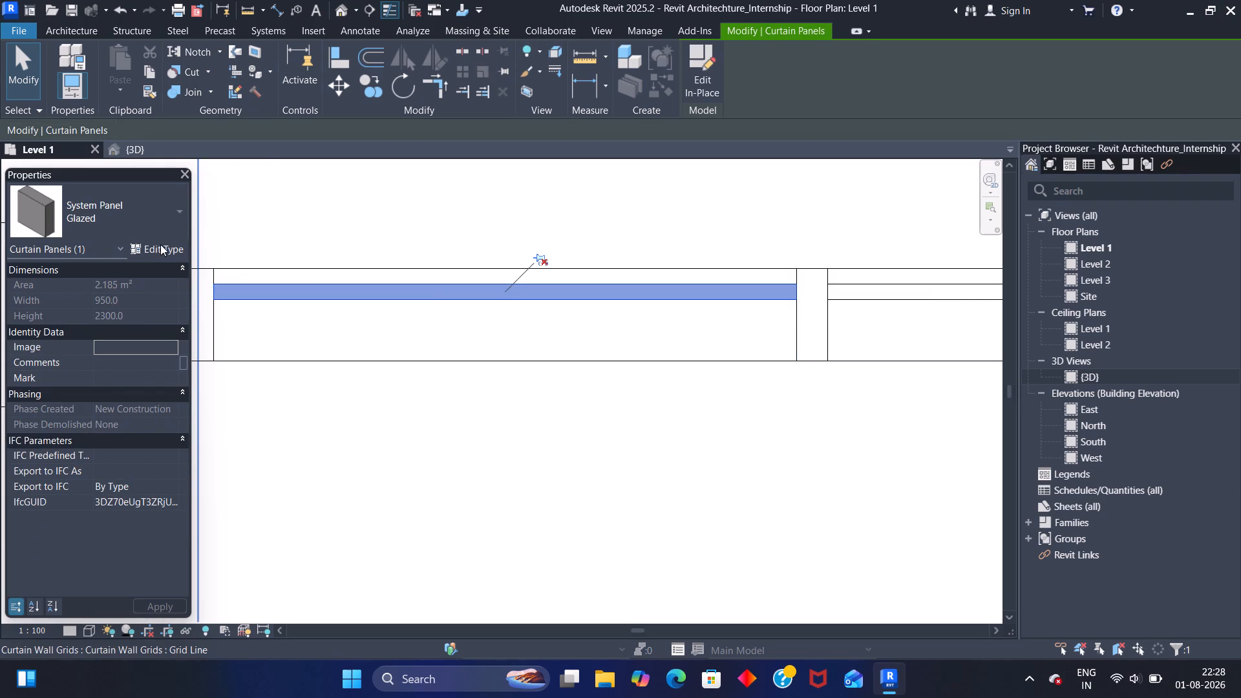
left_click(160, 245)
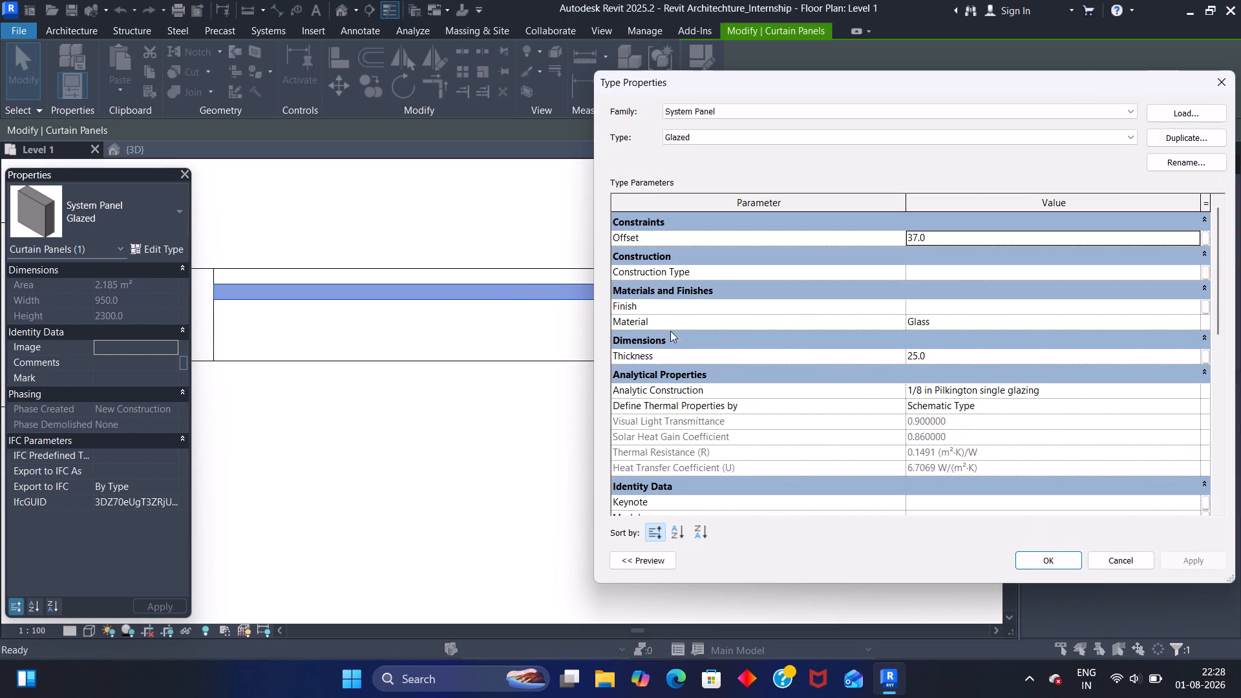
left_click(1146, 319)
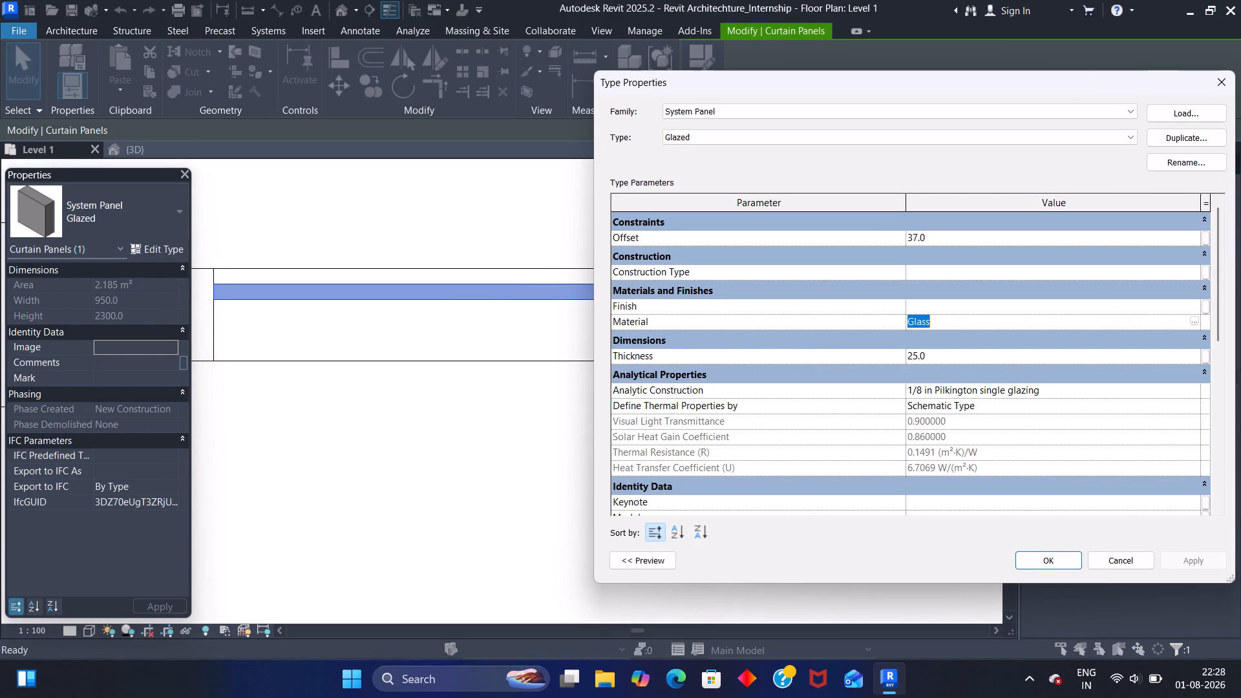
left_click(1195, 323)
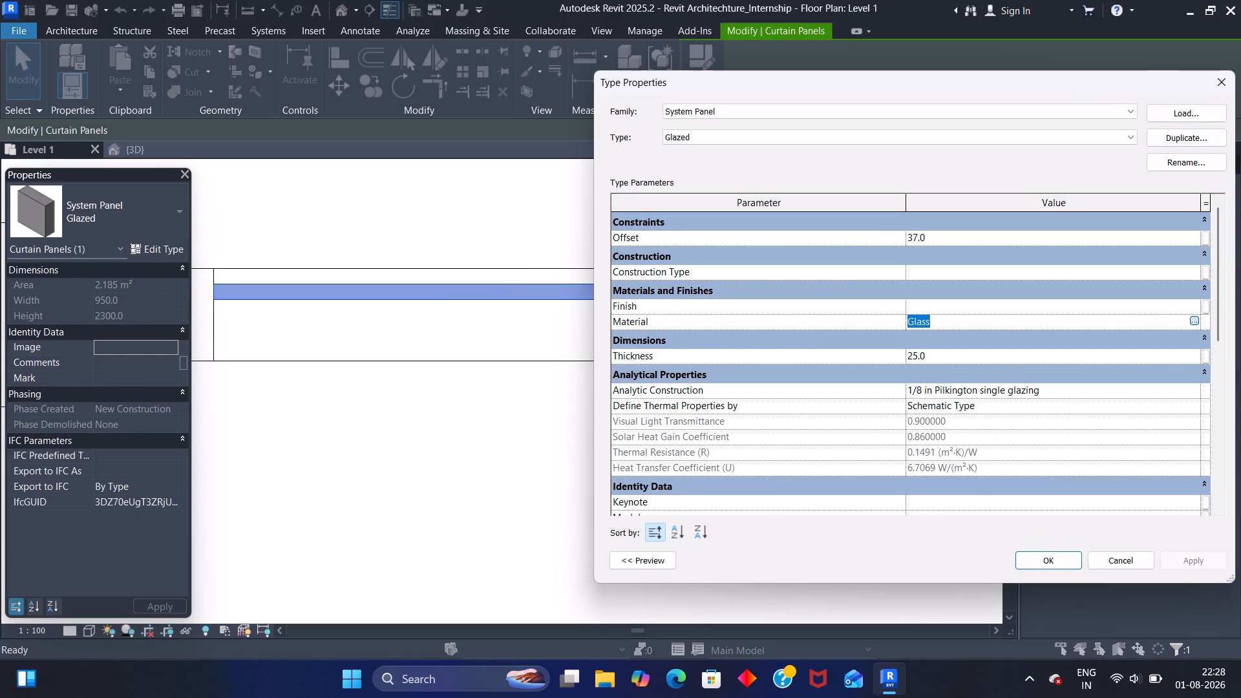
left_click(1193, 321)
scroll(1196, 321, "up", 3)
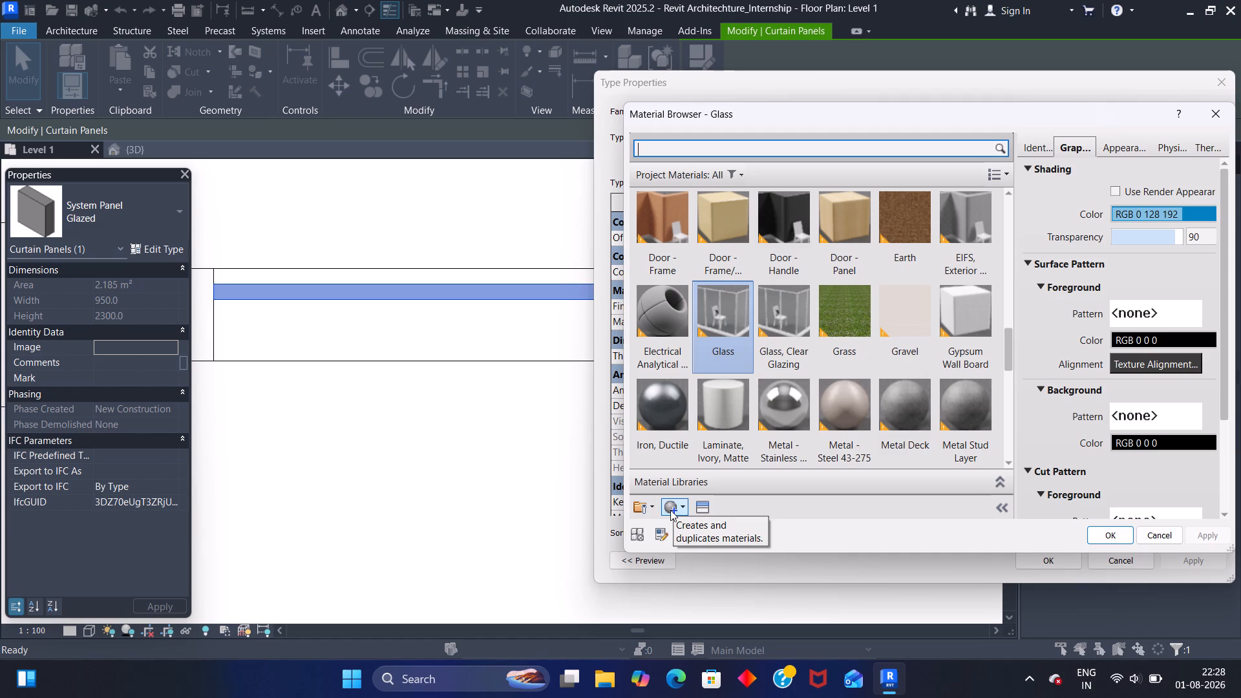
left_click(1118, 141)
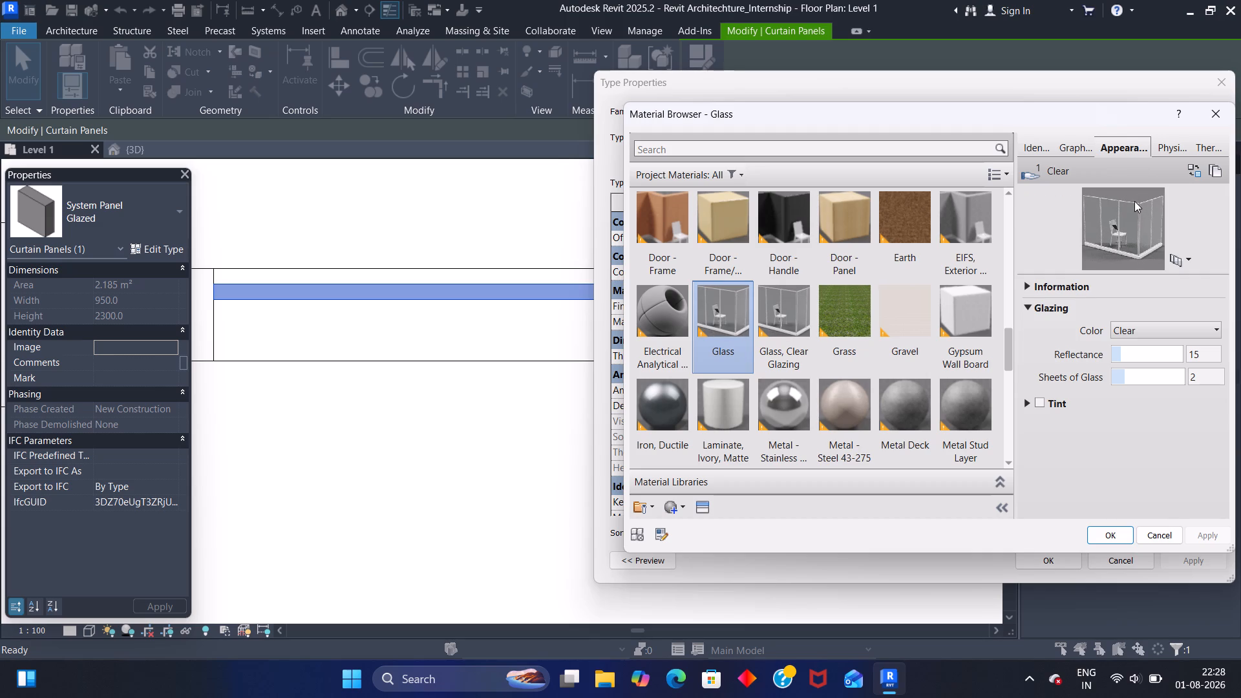
left_click(1217, 114)
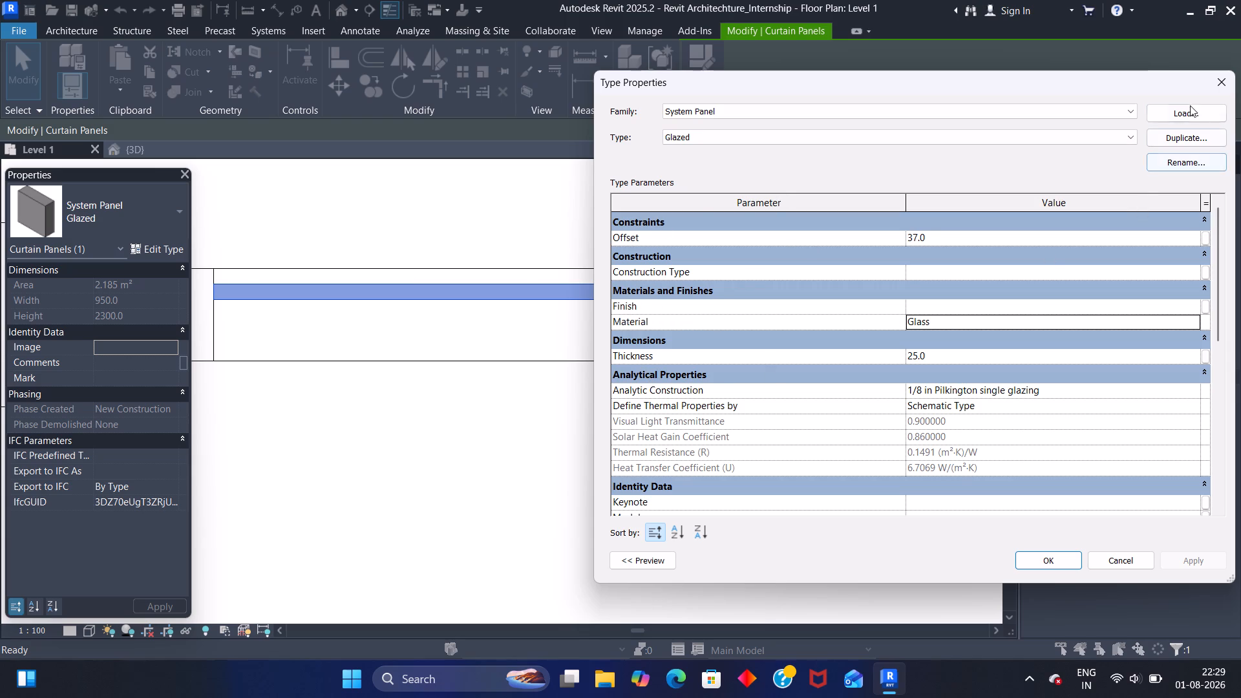
left_click(1226, 78)
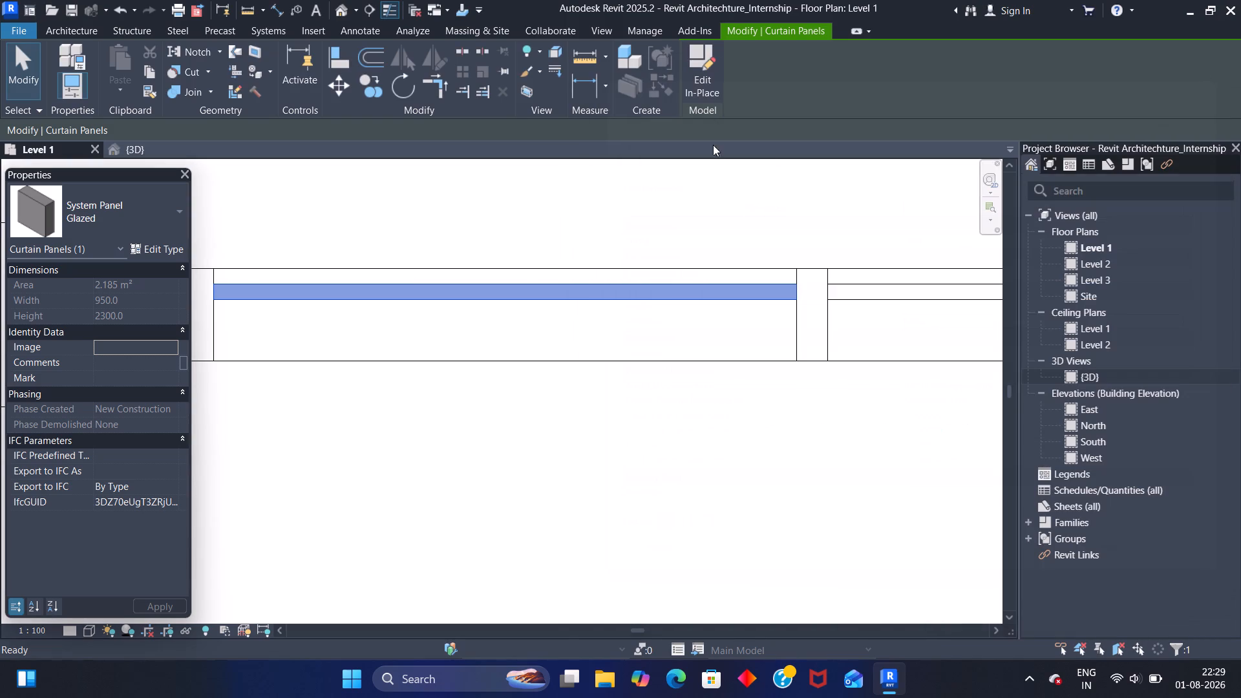
left_click(686, 202)
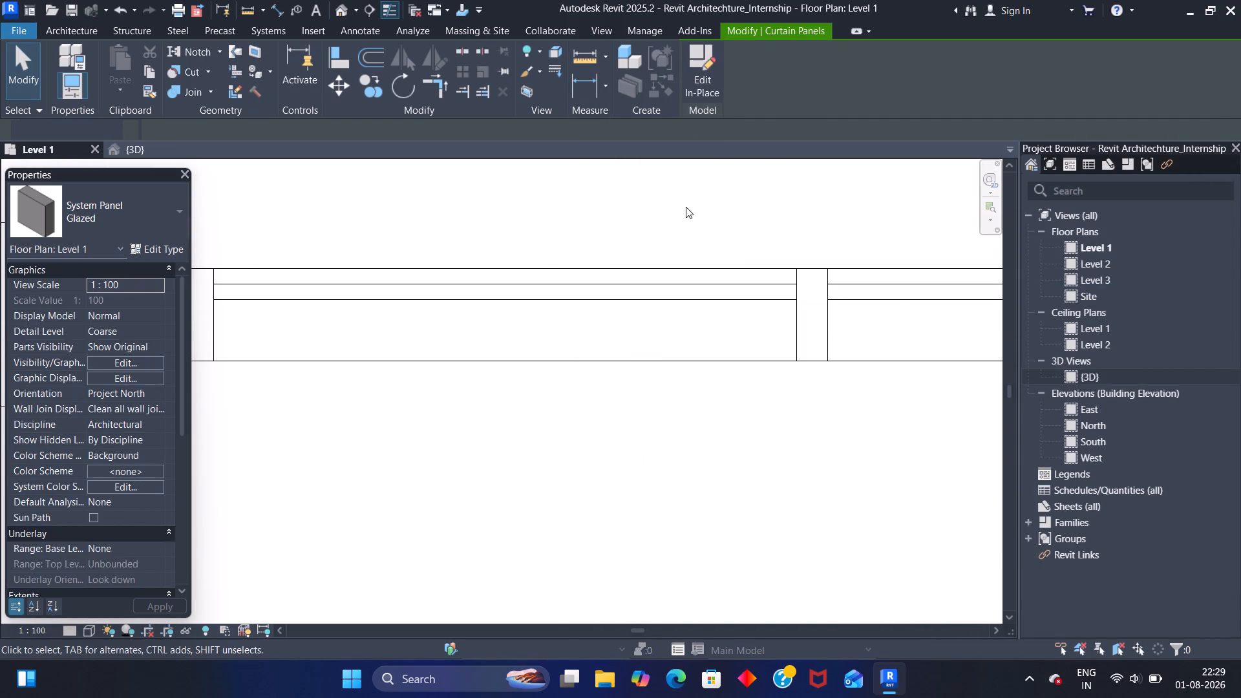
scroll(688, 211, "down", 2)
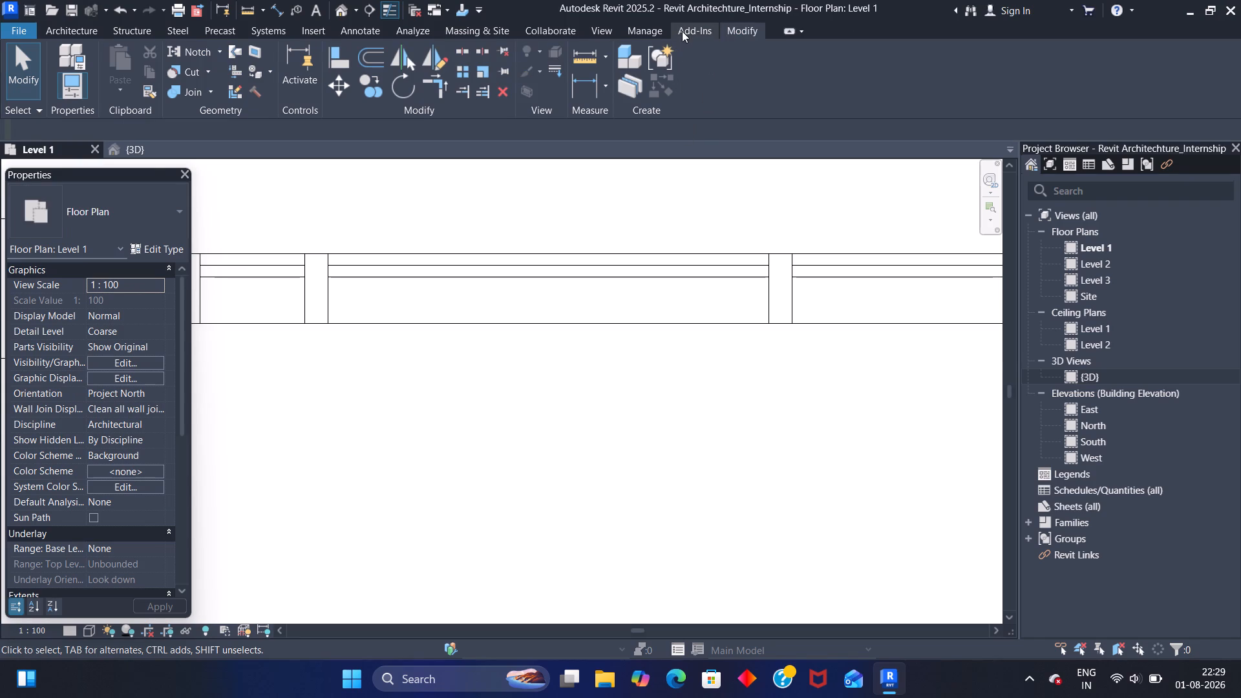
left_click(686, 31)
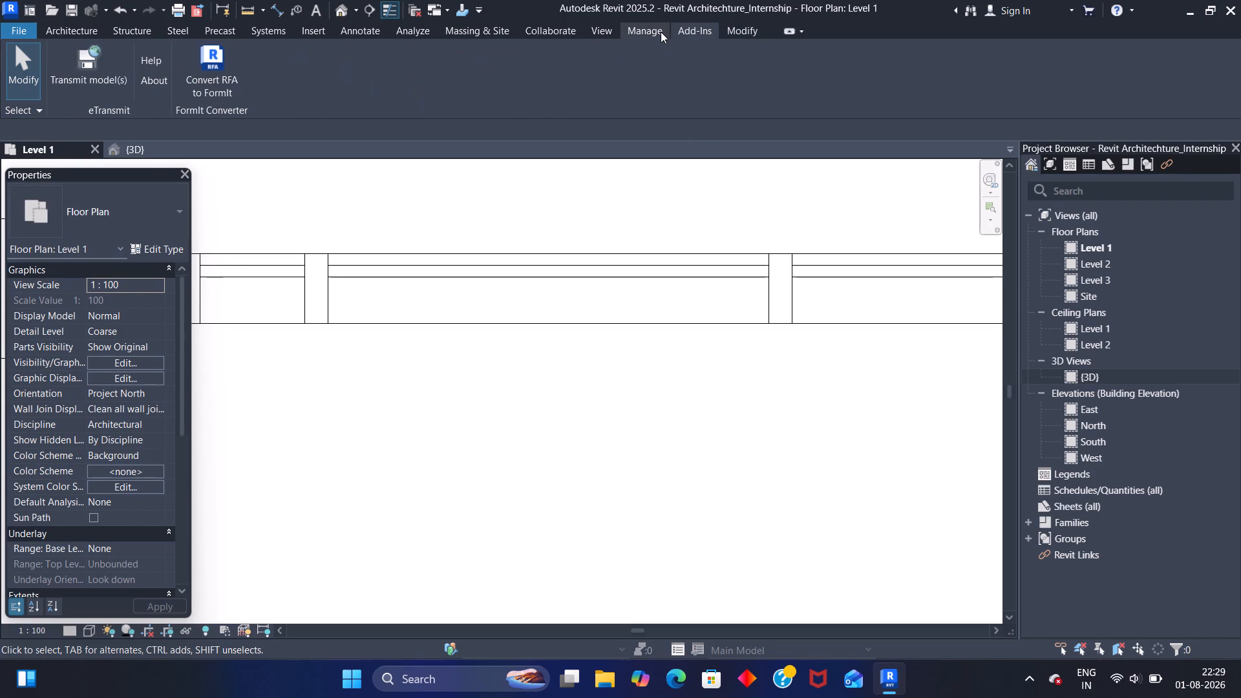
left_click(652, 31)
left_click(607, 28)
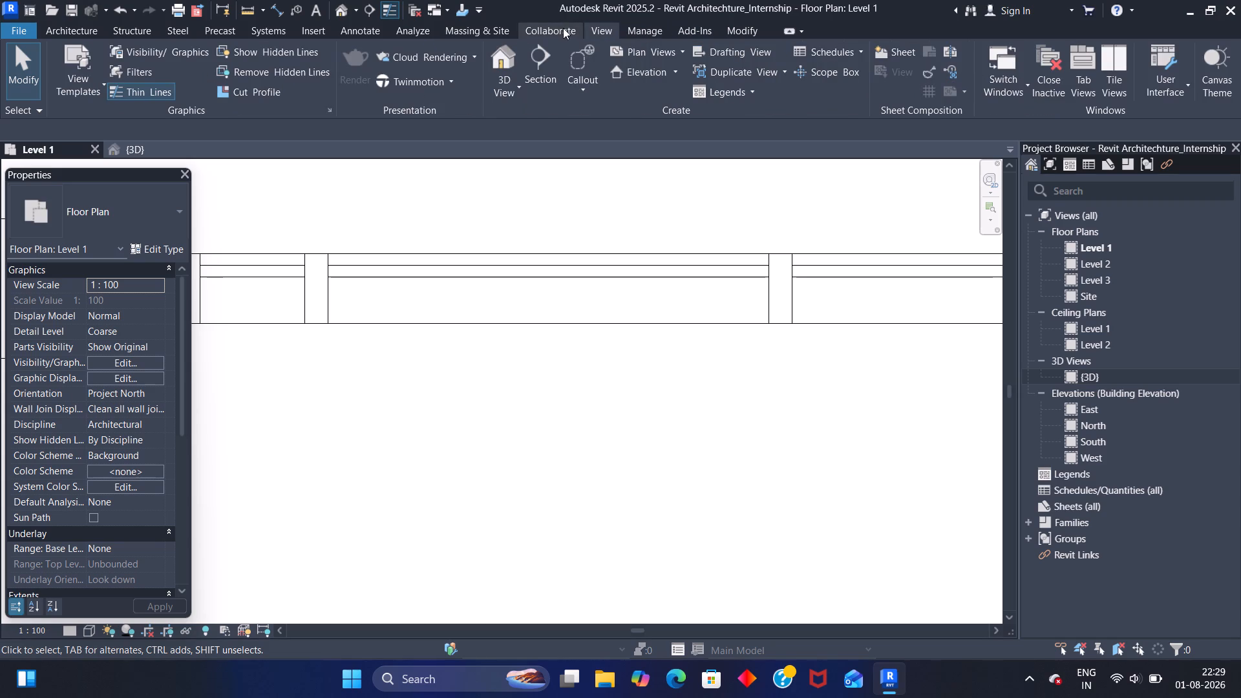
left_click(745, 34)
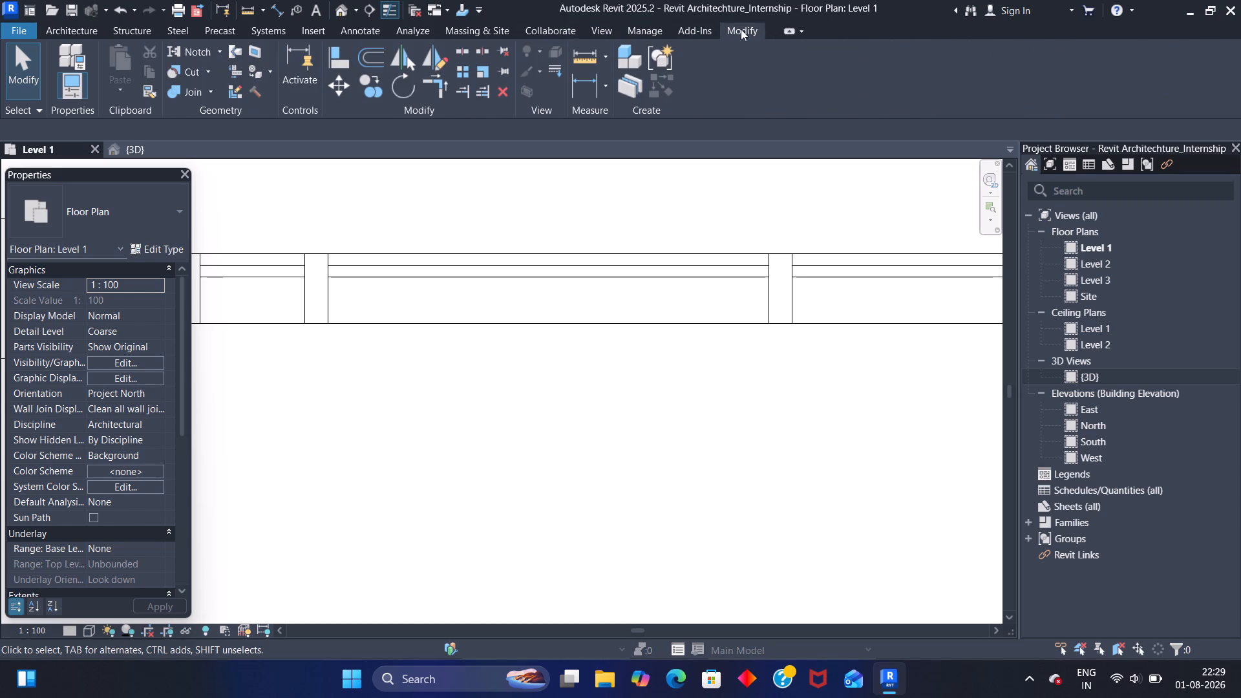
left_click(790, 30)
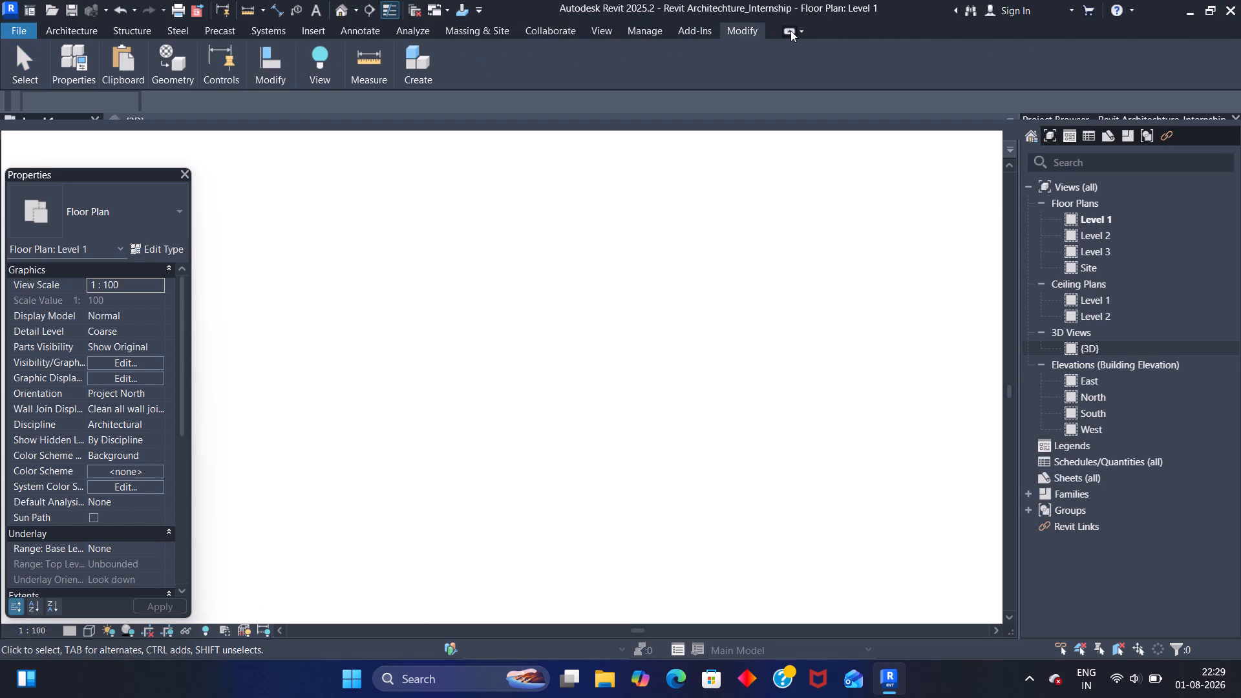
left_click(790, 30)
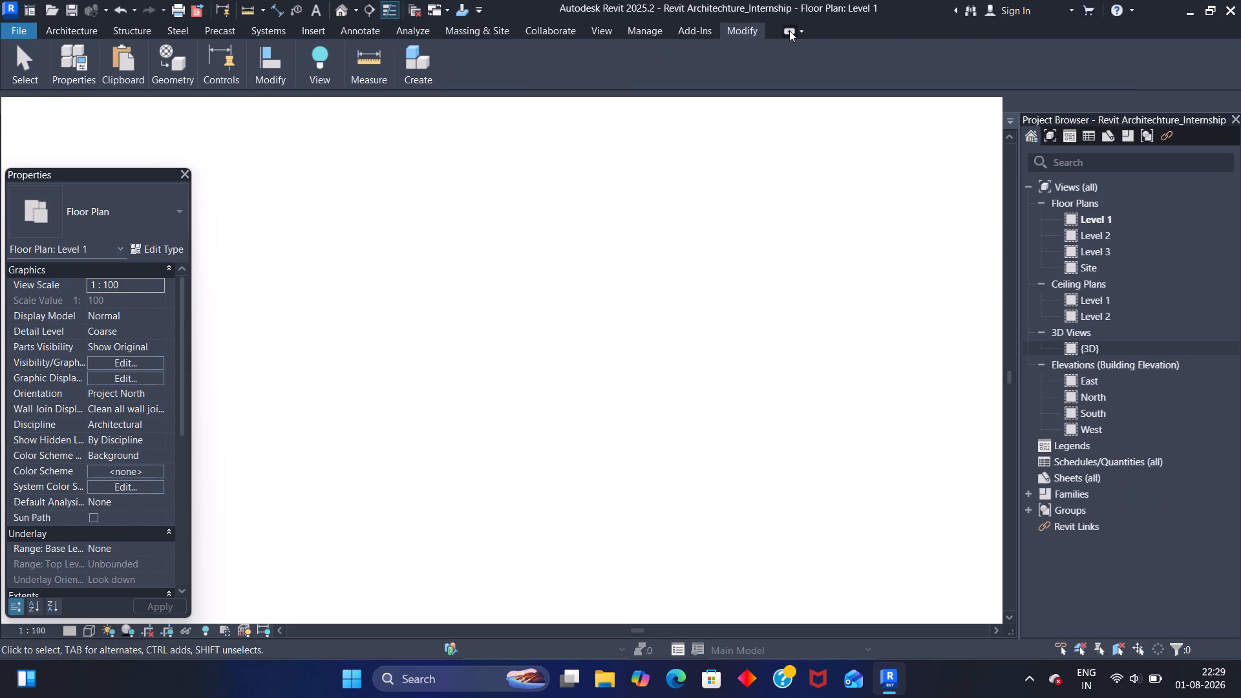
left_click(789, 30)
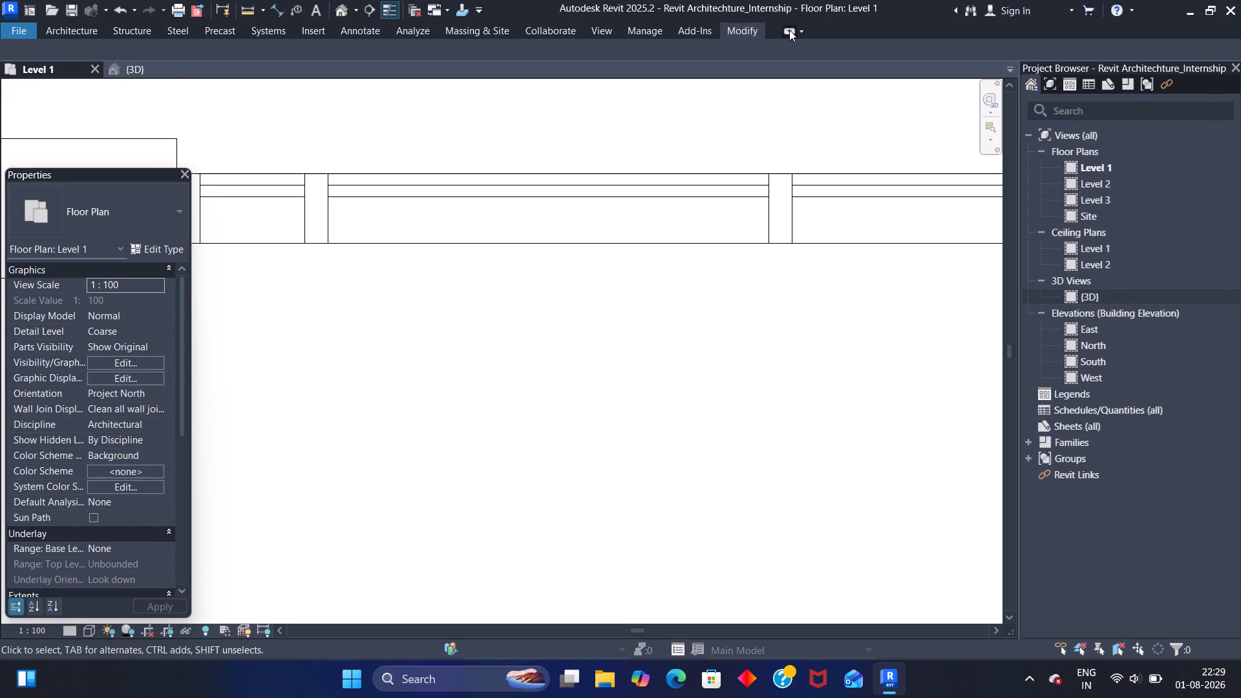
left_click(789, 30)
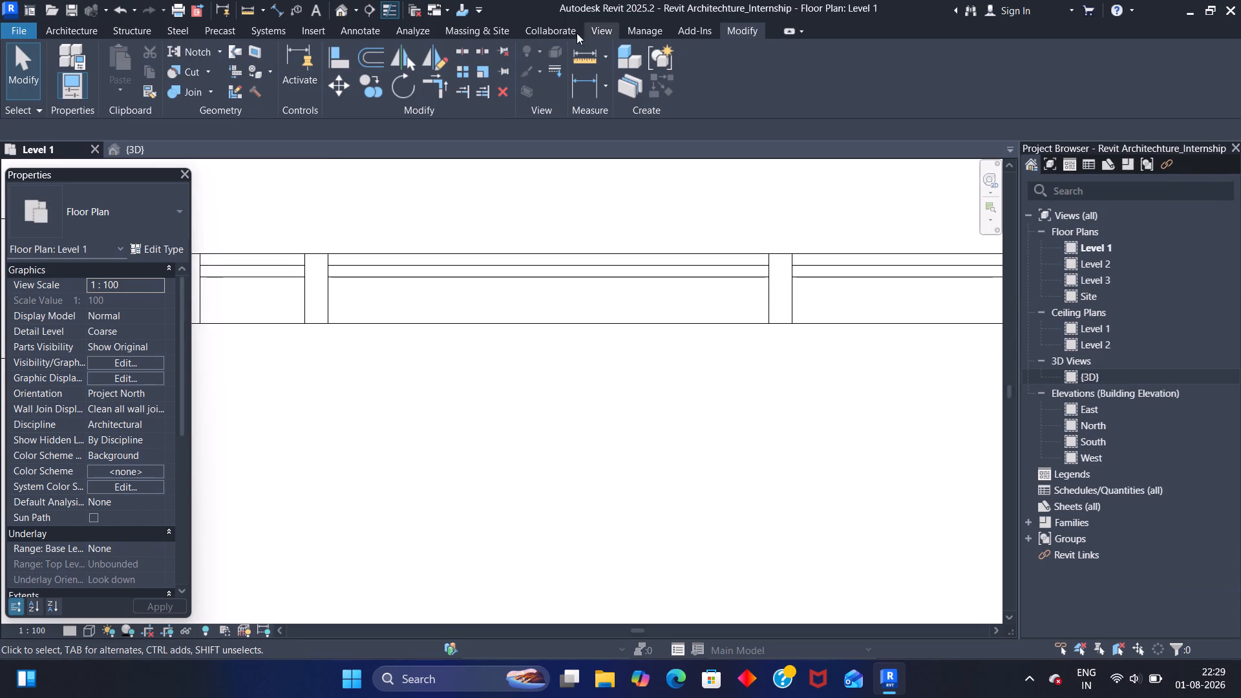
Load the M_Door-Curtain-Wall-Single-Glass family from the Doors library folder into the project.
left_click(308, 26)
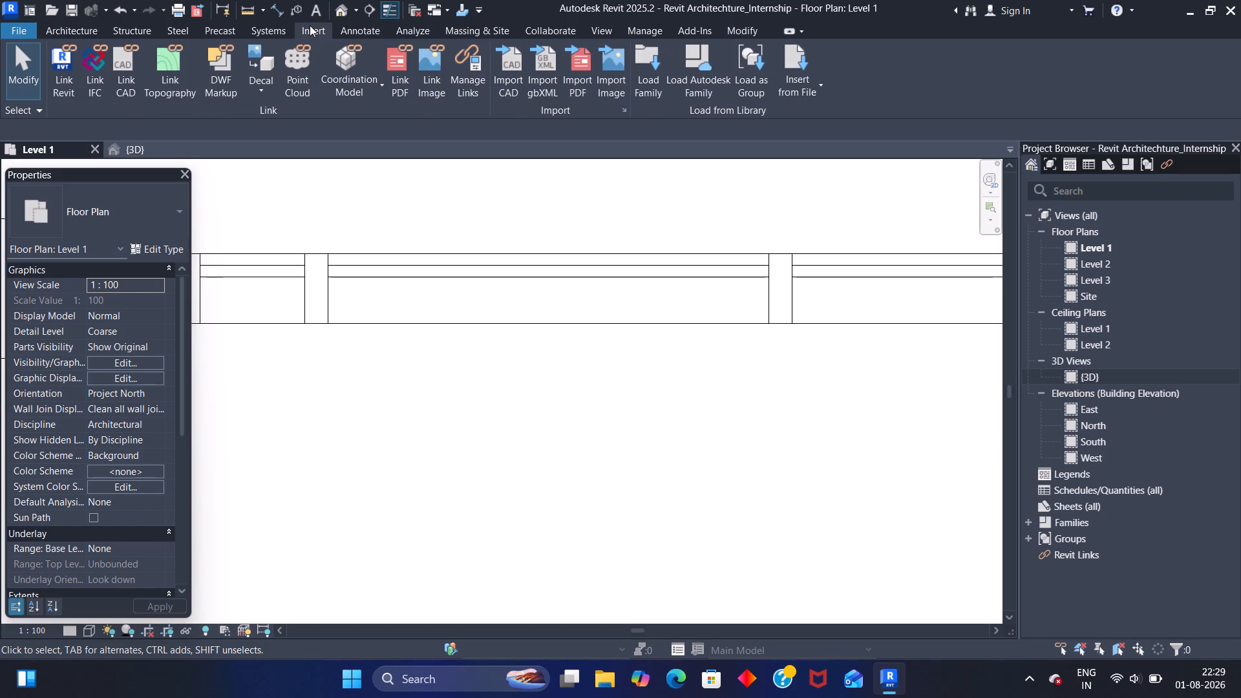
left_click(655, 74)
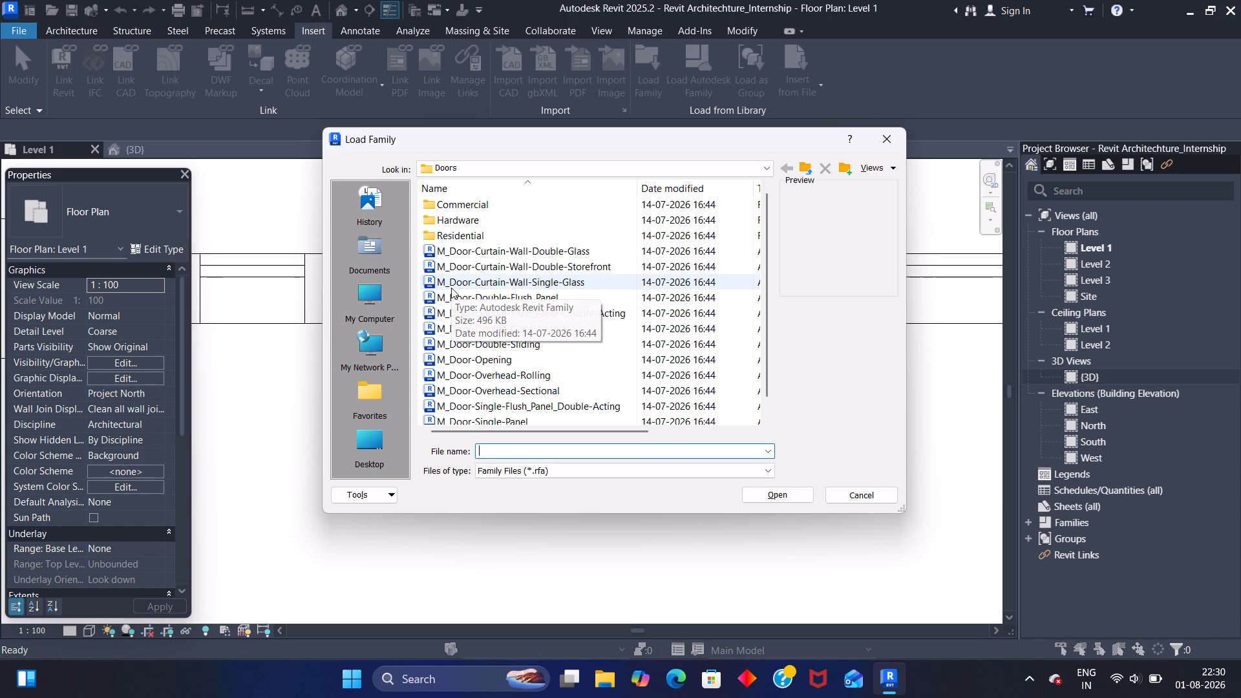
left_click(491, 284)
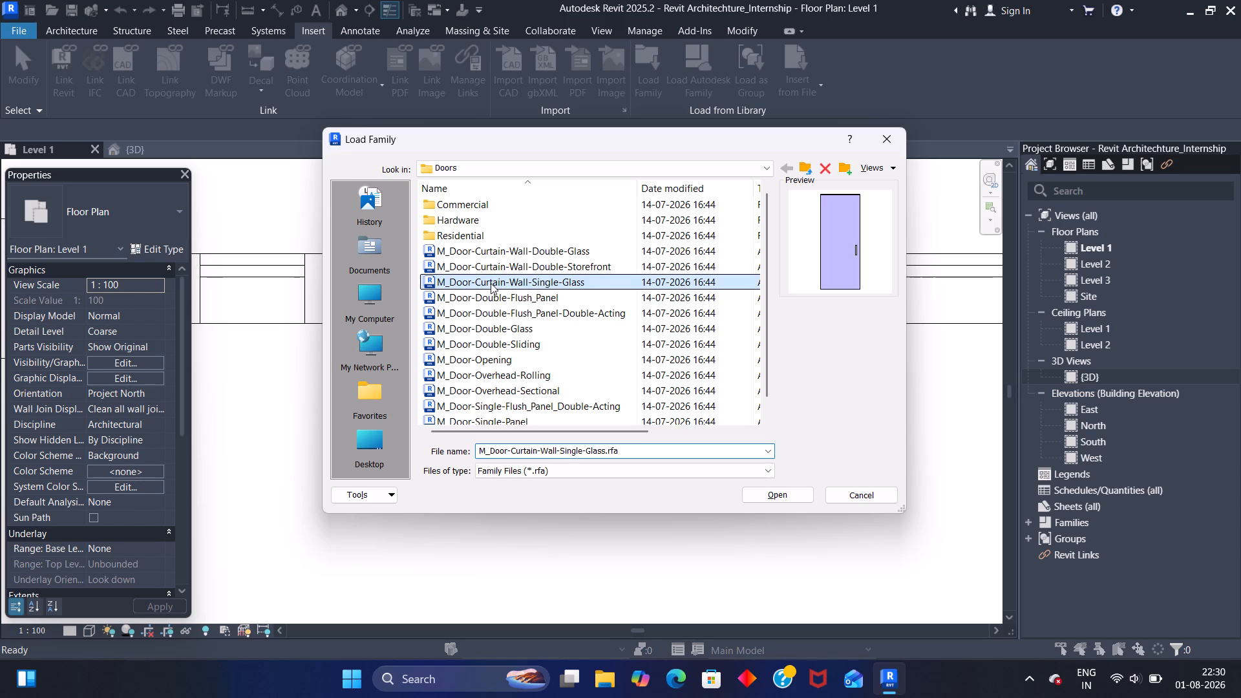
left_click(781, 495)
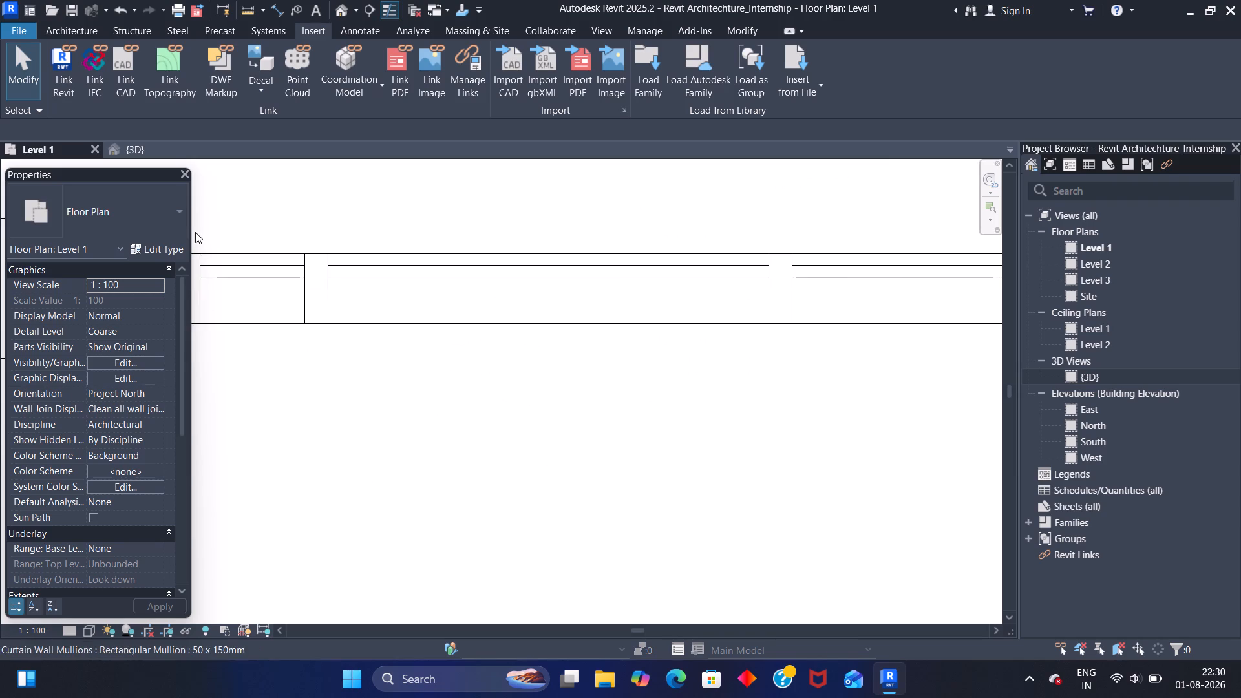
Start the Wall tool and look through the available wall types, keeping Curtain Wall: Storefront.
left_click(69, 30)
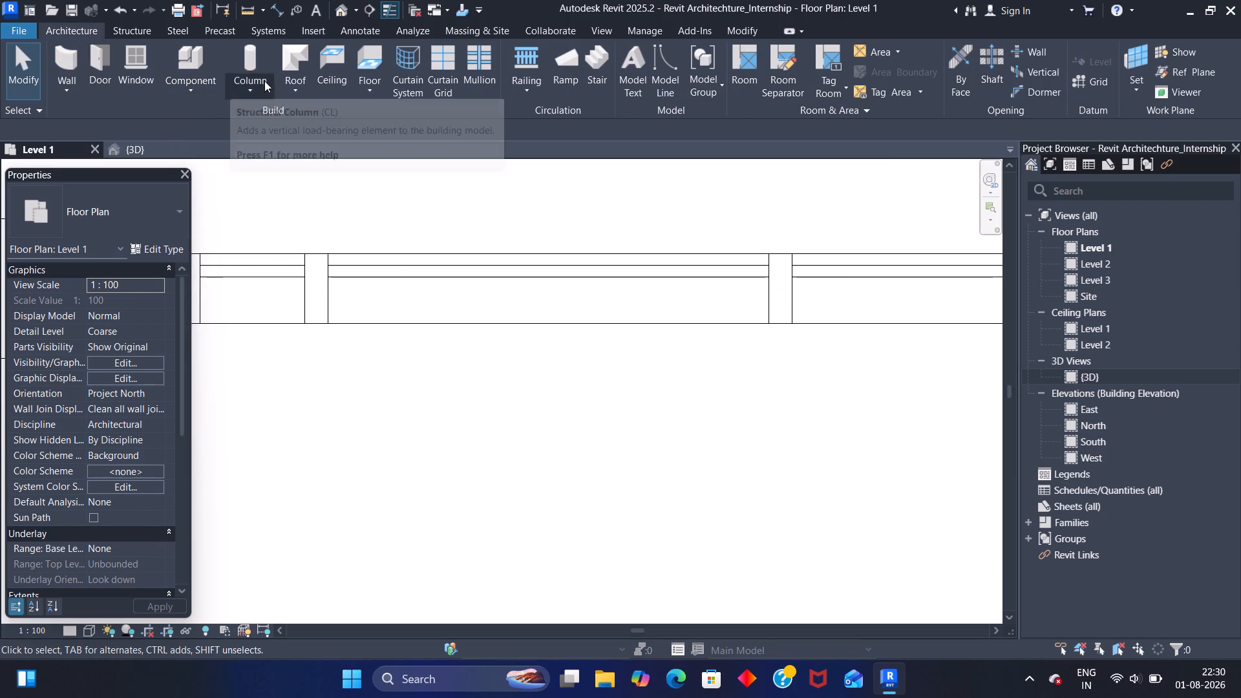
left_click(73, 59)
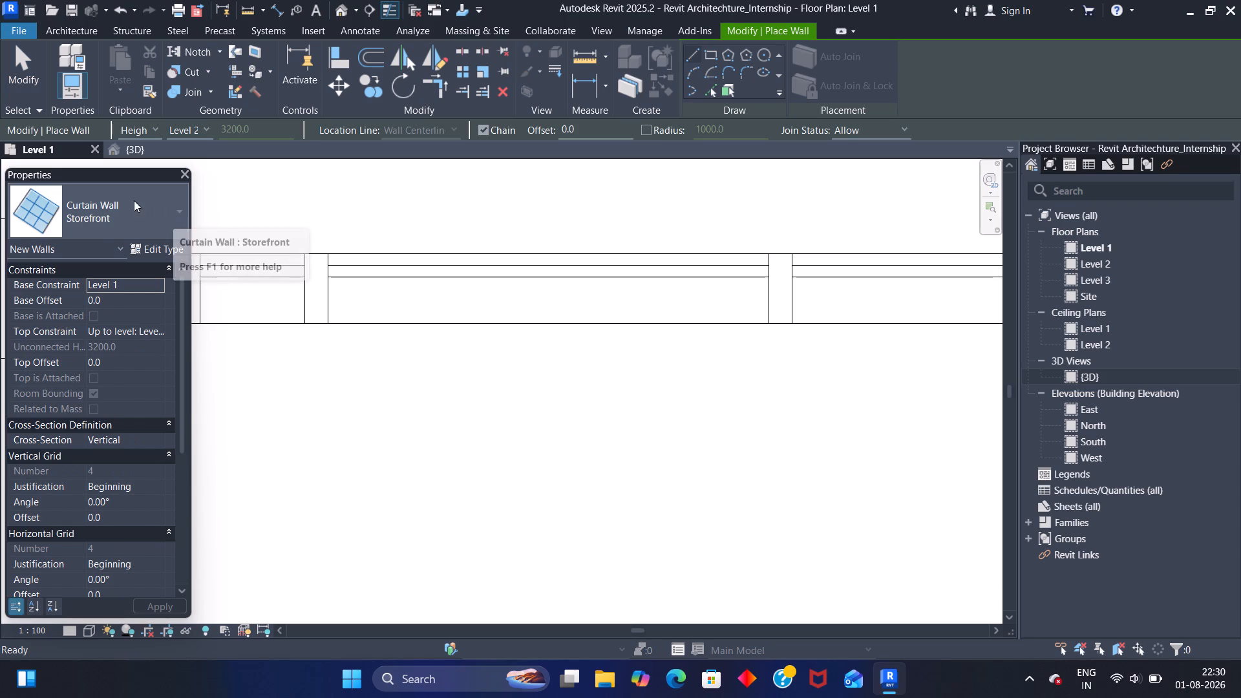
left_click(178, 206)
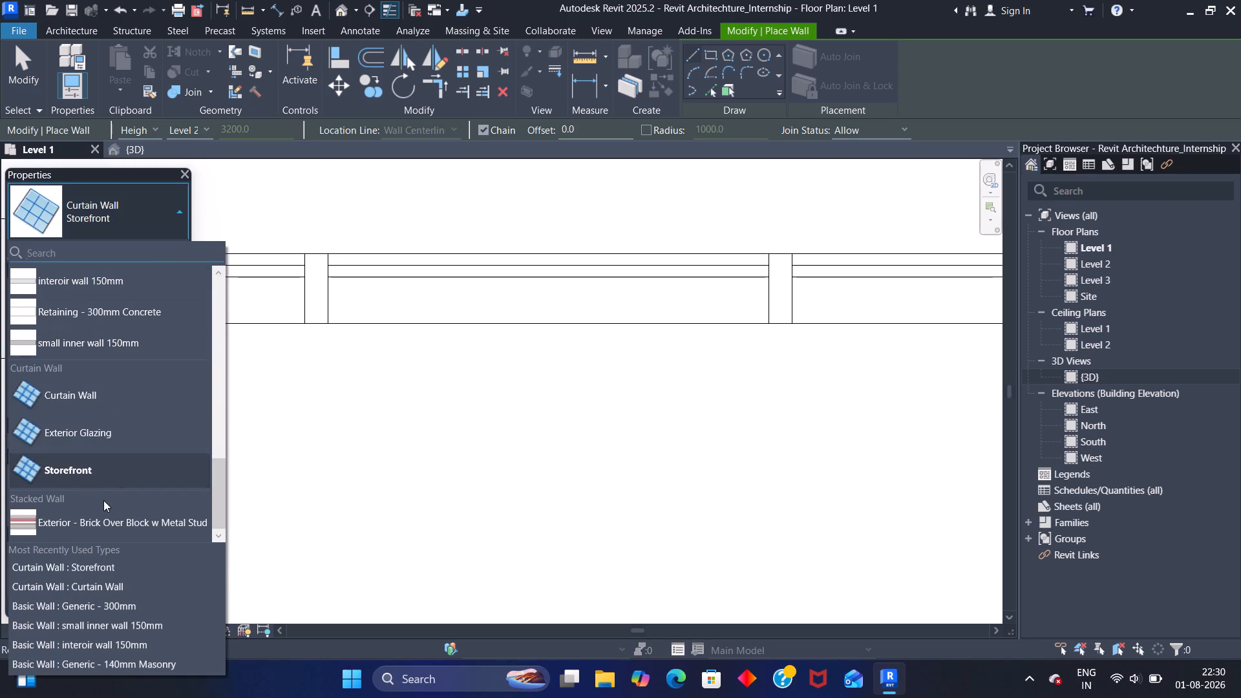
scroll(115, 337, "up", 4)
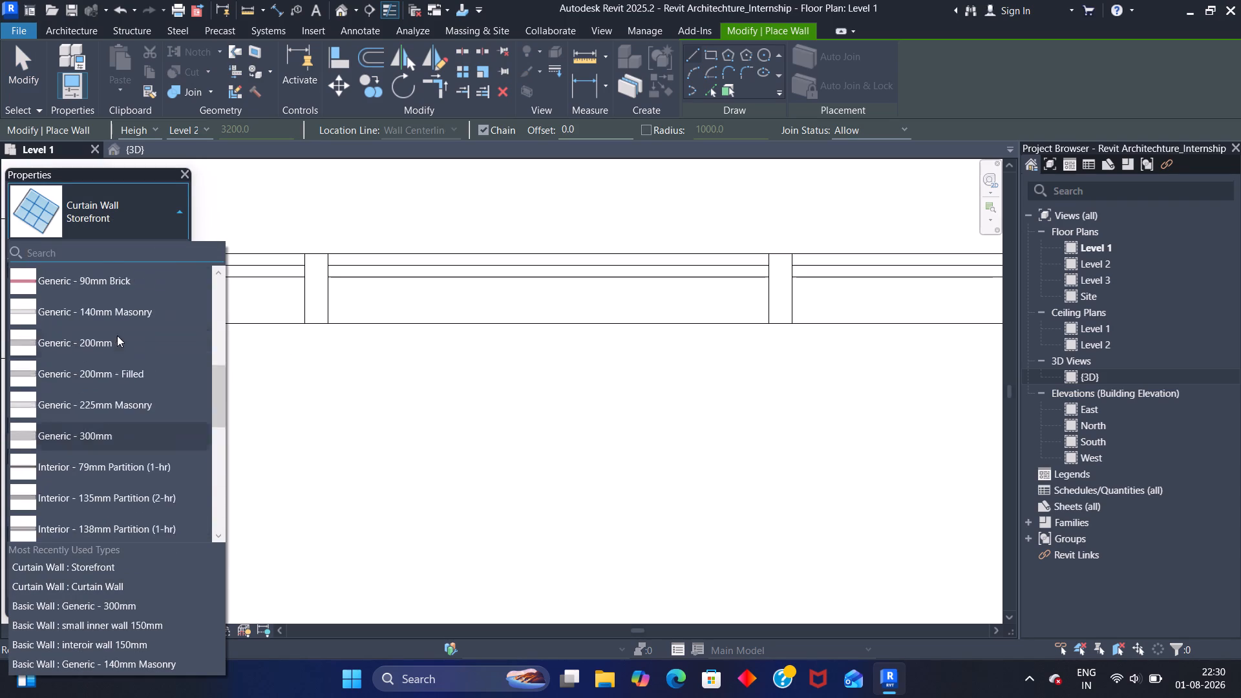
scroll(117, 335, "up", 2)
scroll(117, 335, "down", 12)
scroll(84, 503, "down", 4)
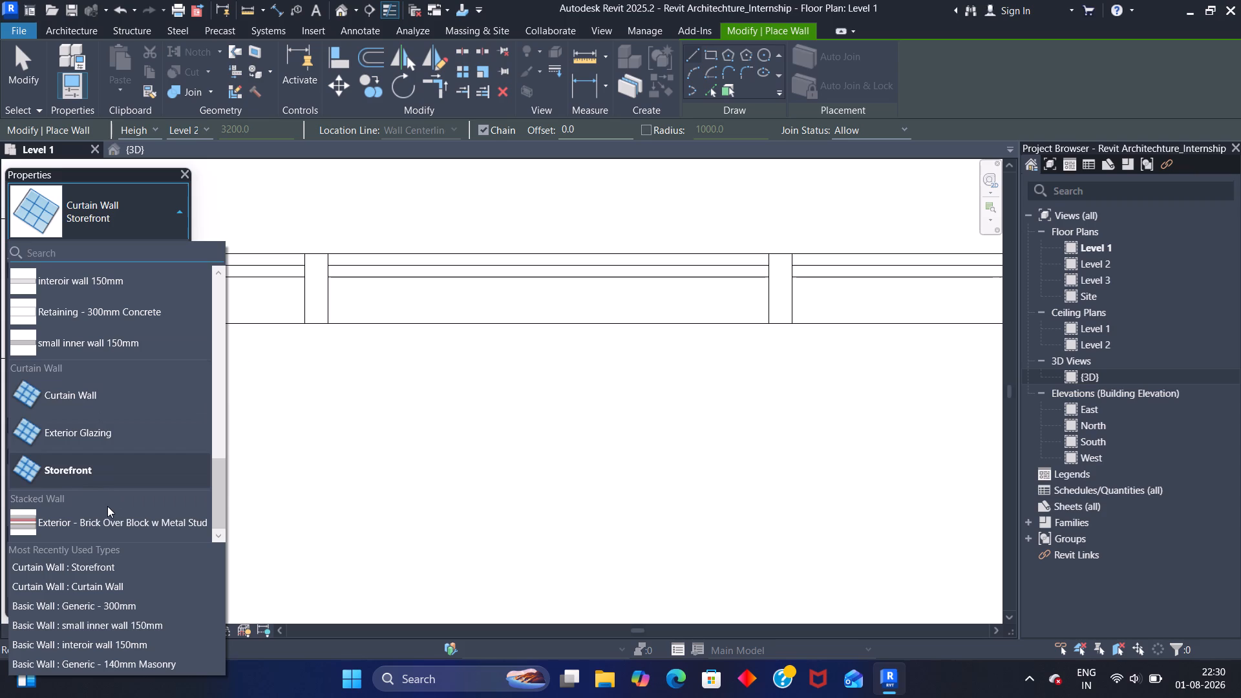
scroll(107, 506, "down", 3)
left_click(179, 207)
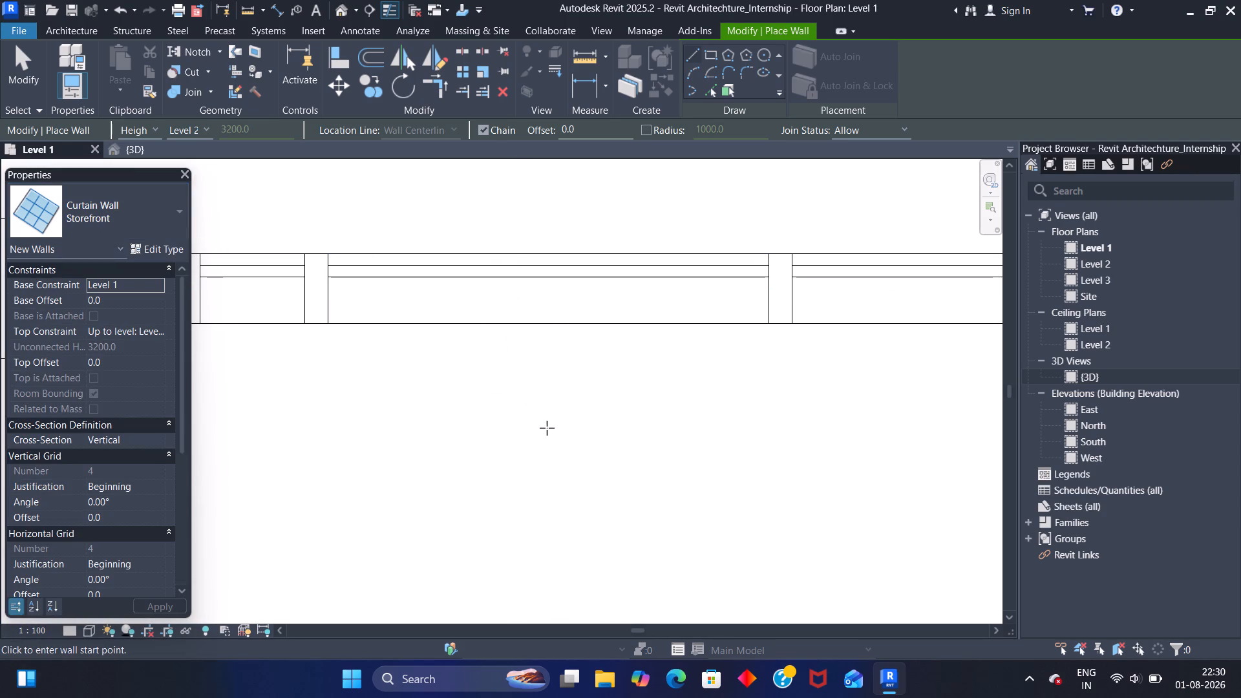
With the Level 1 house plan in view, look through the full list of wall types again, from basic to stacked walls.
scroll(499, 306, "down", 4)
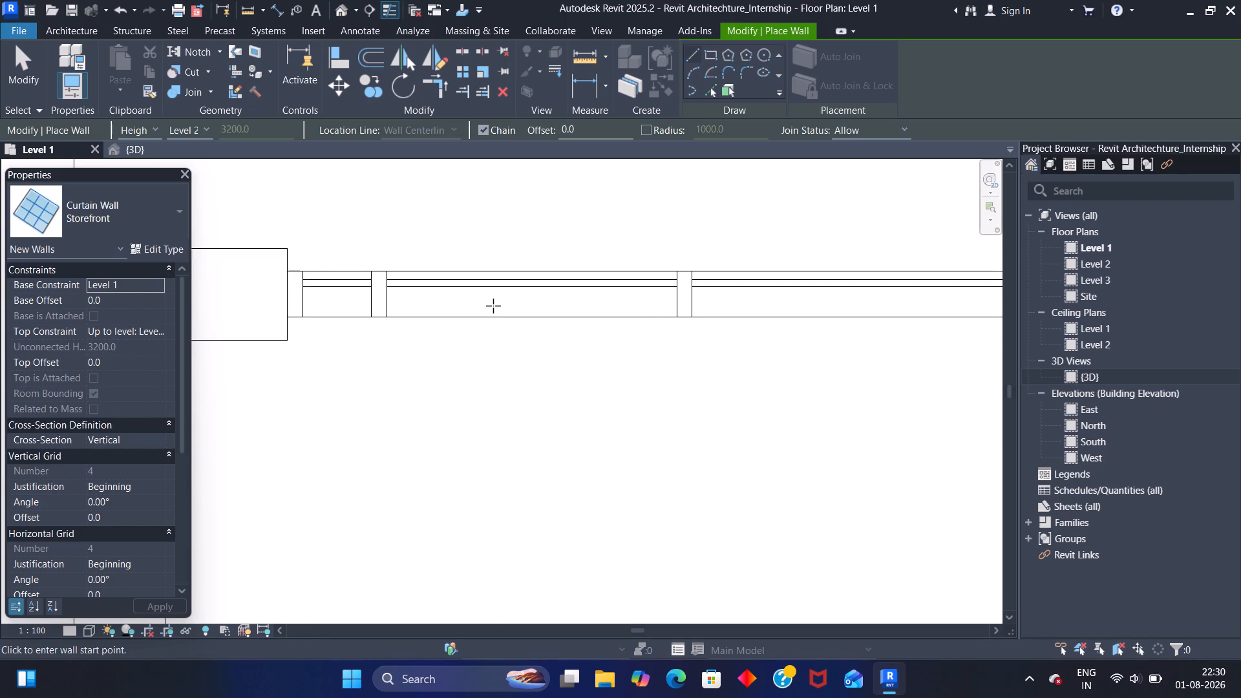
scroll(493, 306, "down", 1)
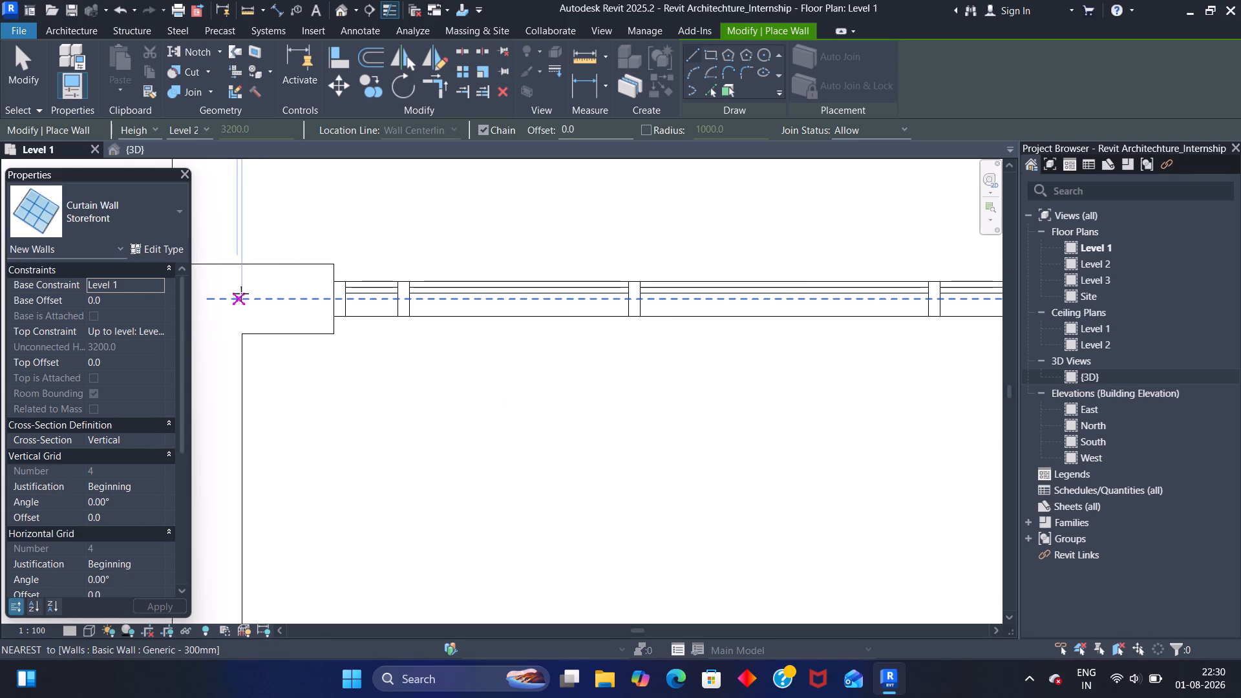
scroll(260, 293, "down", 15)
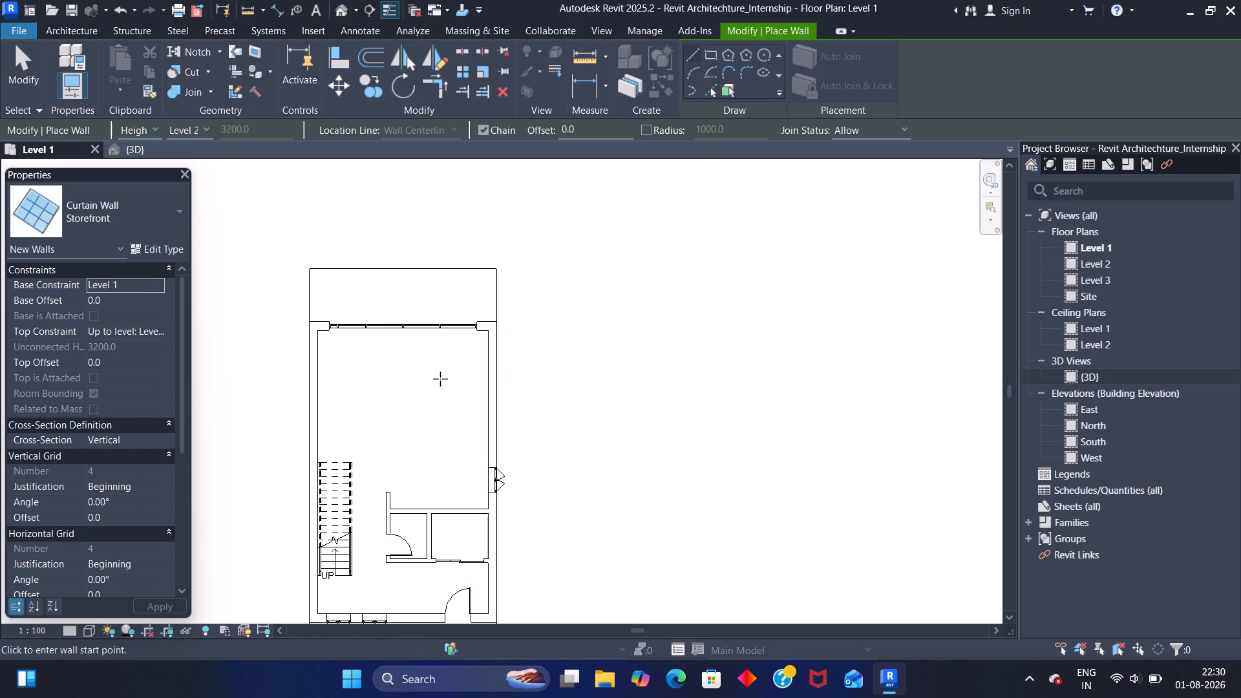
middle_click_drag(440, 379, 379, 359)
scroll(446, 355, "up", 2)
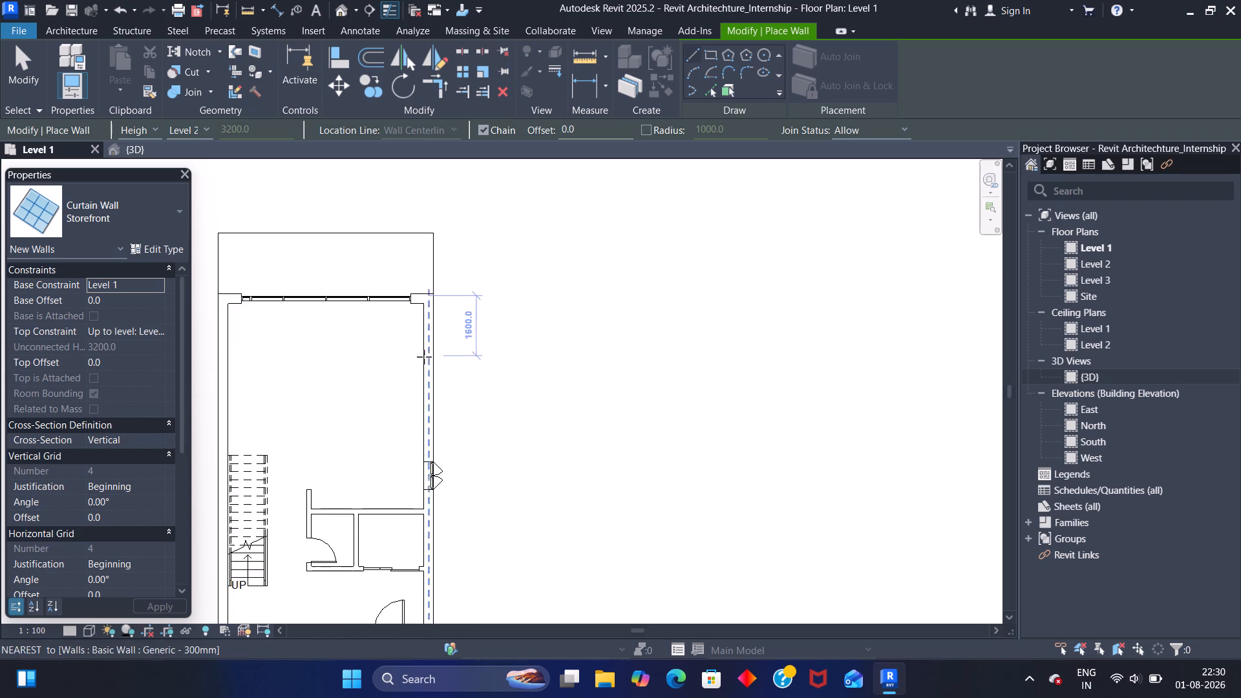
scroll(424, 357, "up", 2)
scroll(417, 271, "up", 1)
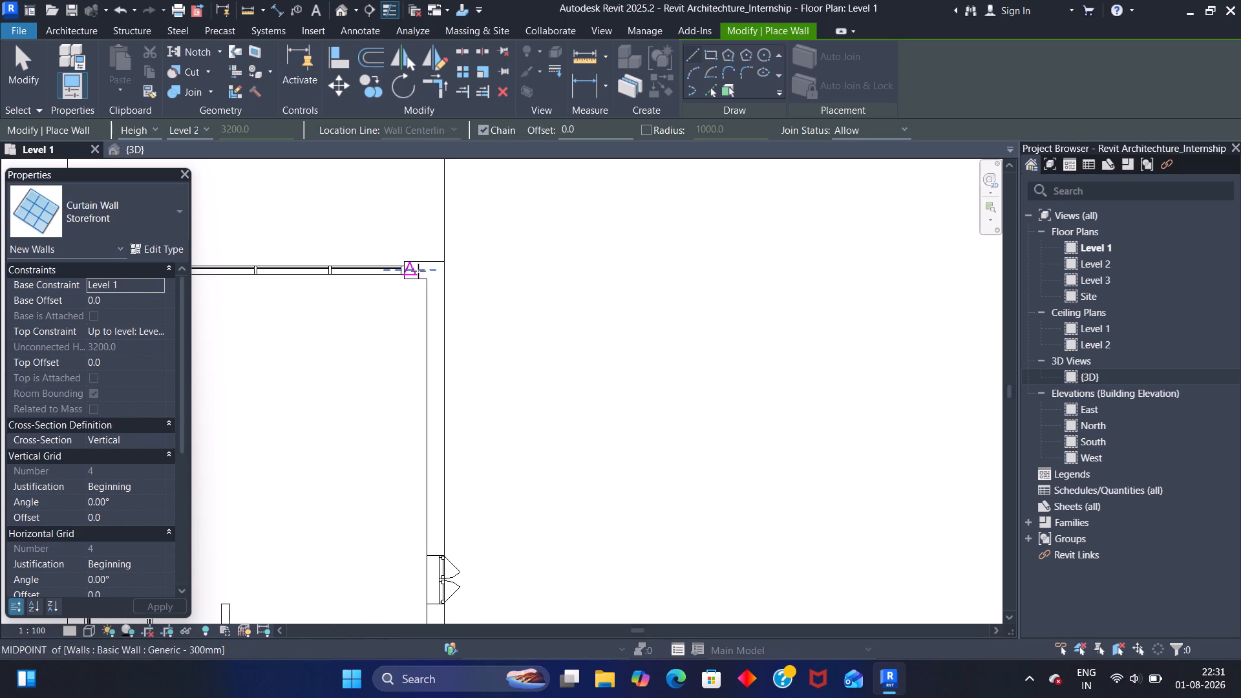
scroll(418, 271, "up", 2)
scroll(420, 275, "down", 6)
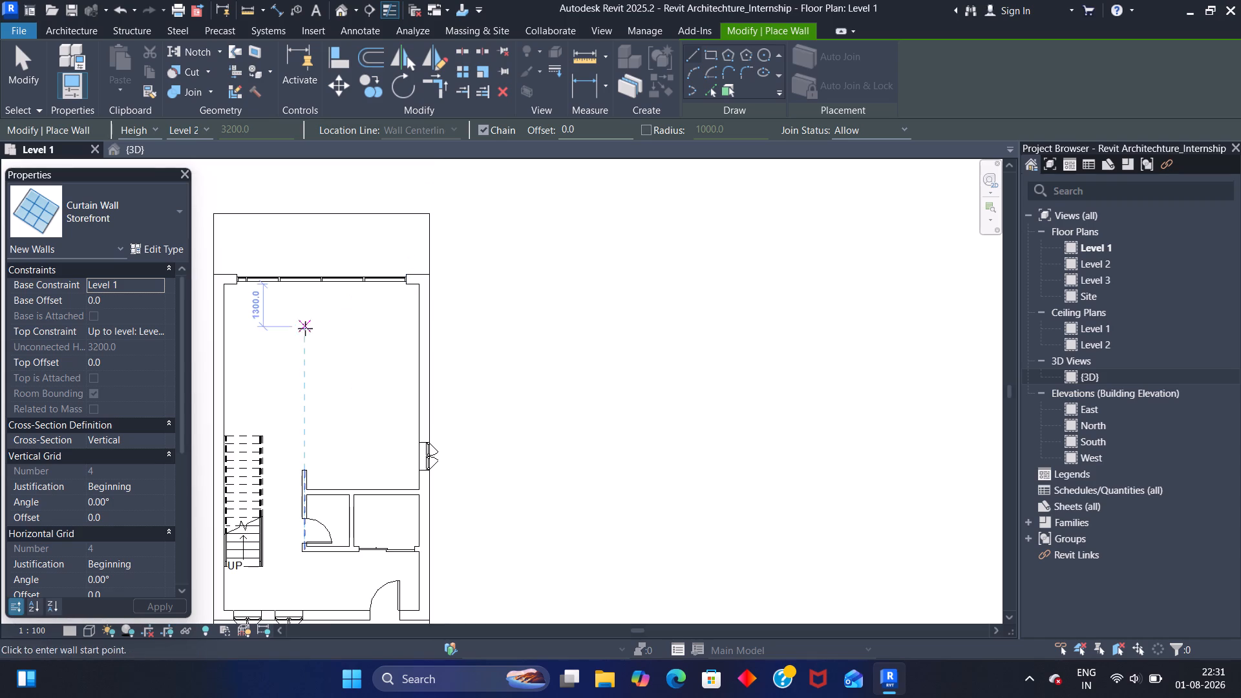
middle_click_drag(304, 341, 531, 356)
left_click(183, 204)
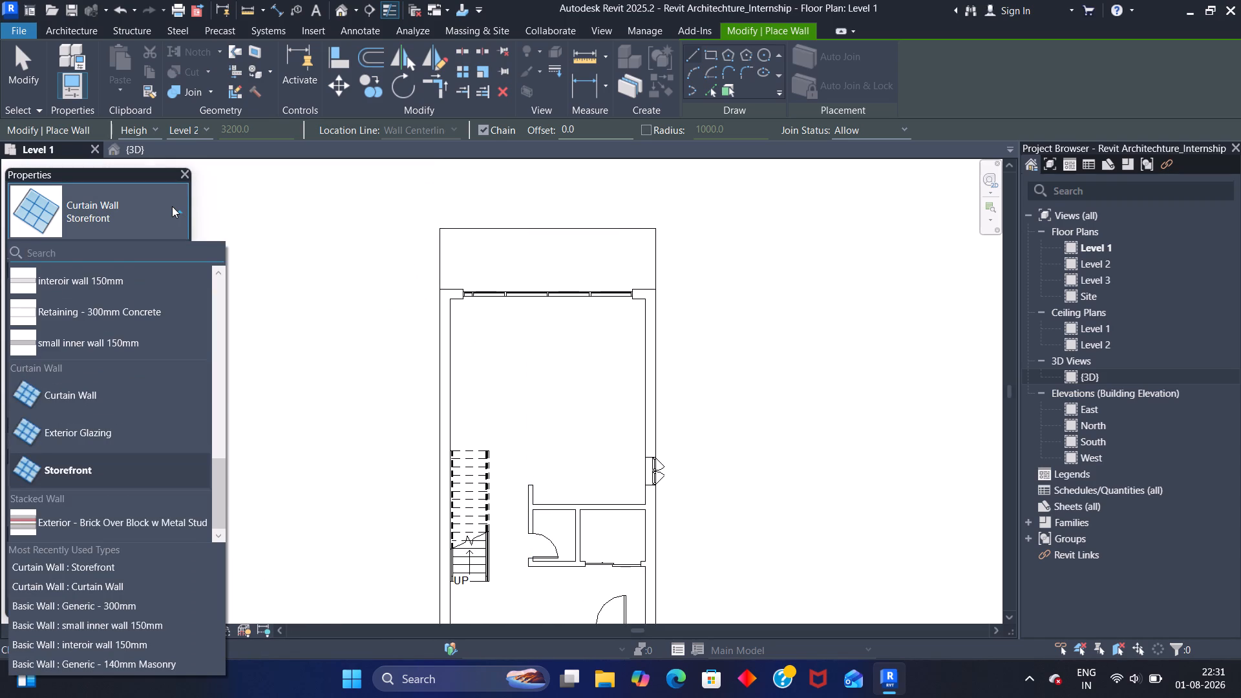
scroll(138, 485, "down", 3)
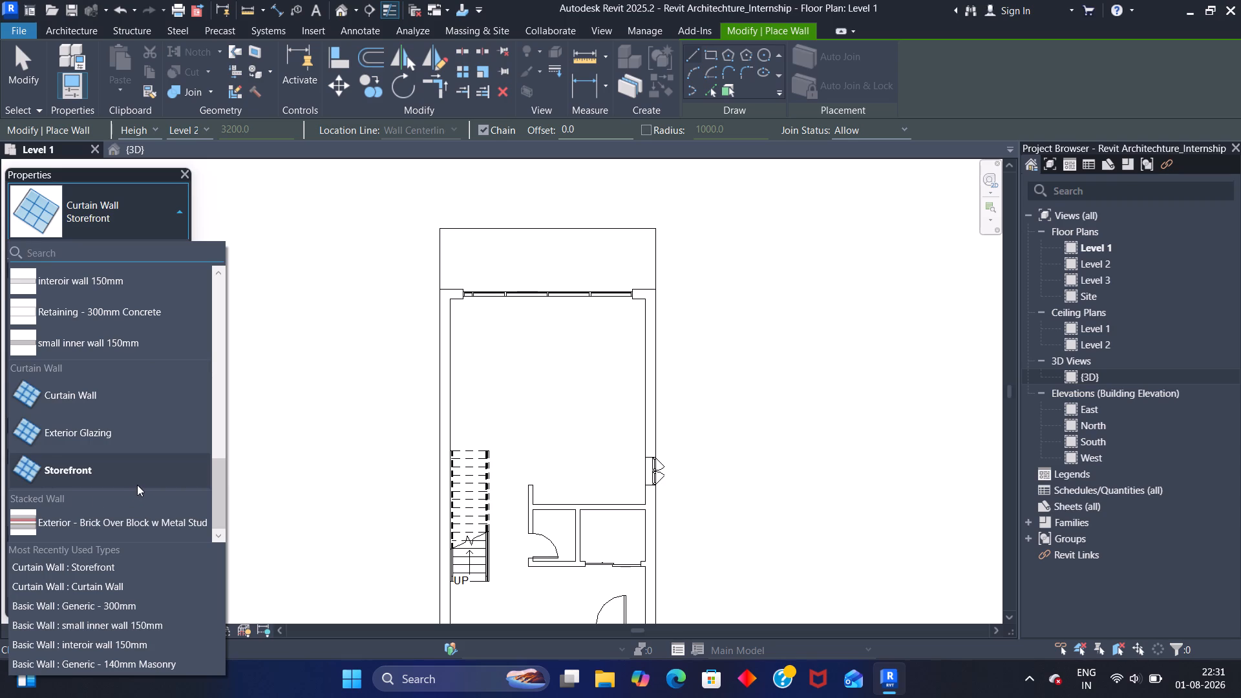
scroll(120, 449, "up", 1)
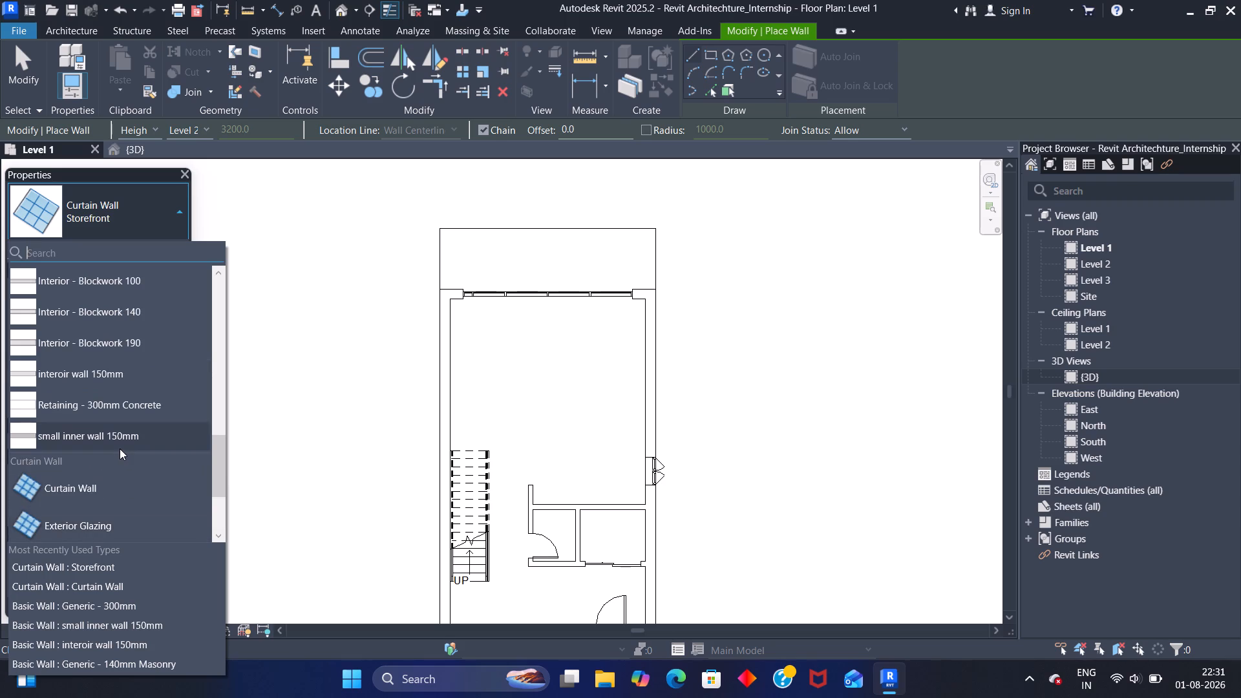
scroll(119, 448, "up", 3)
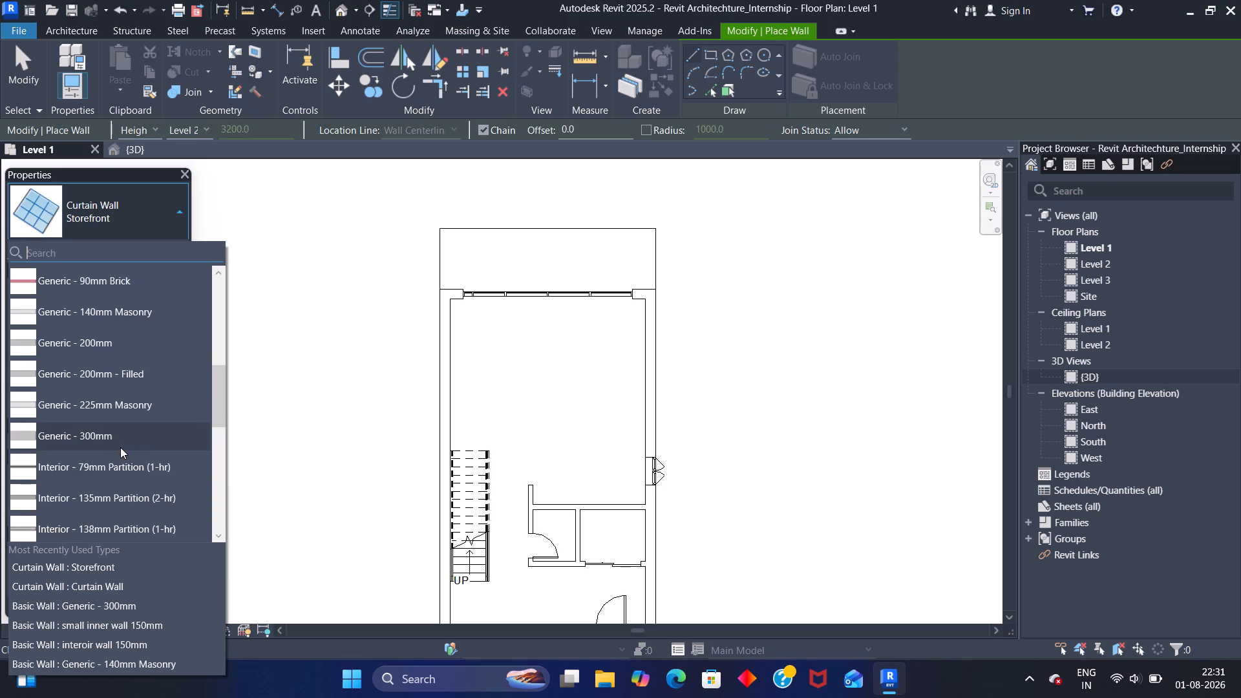
scroll(120, 446, "up", 3)
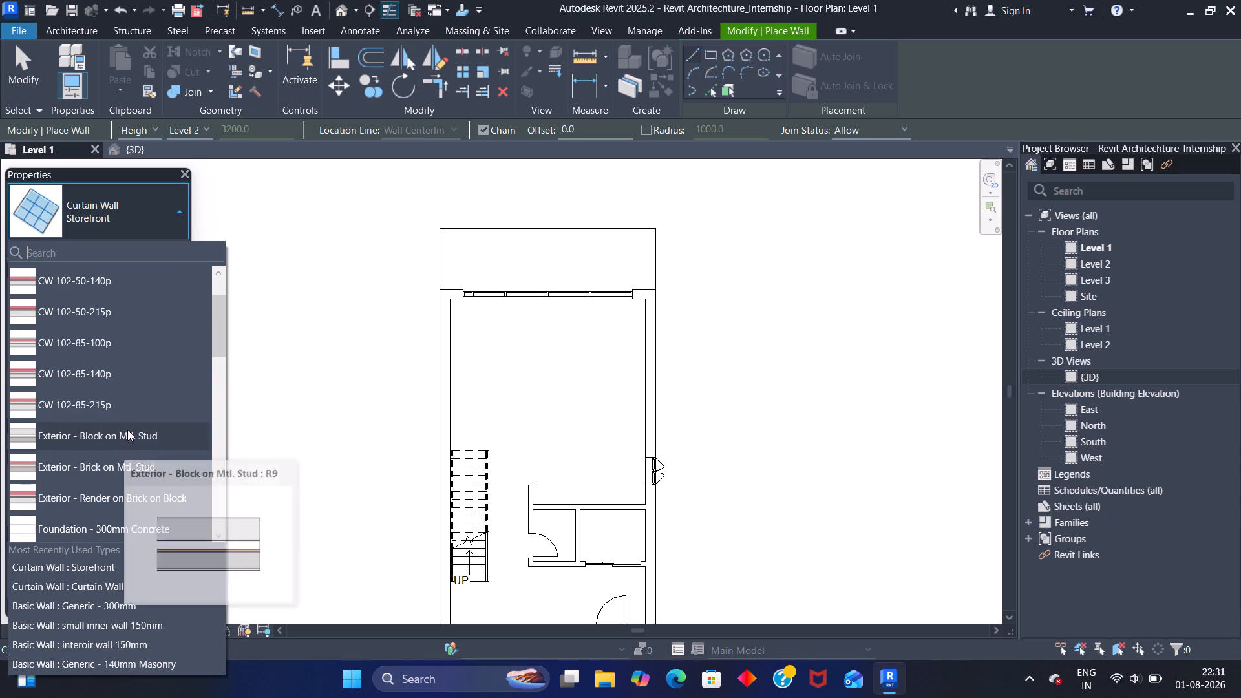
scroll(120, 401, "up", 7)
scroll(124, 392, "down", 5)
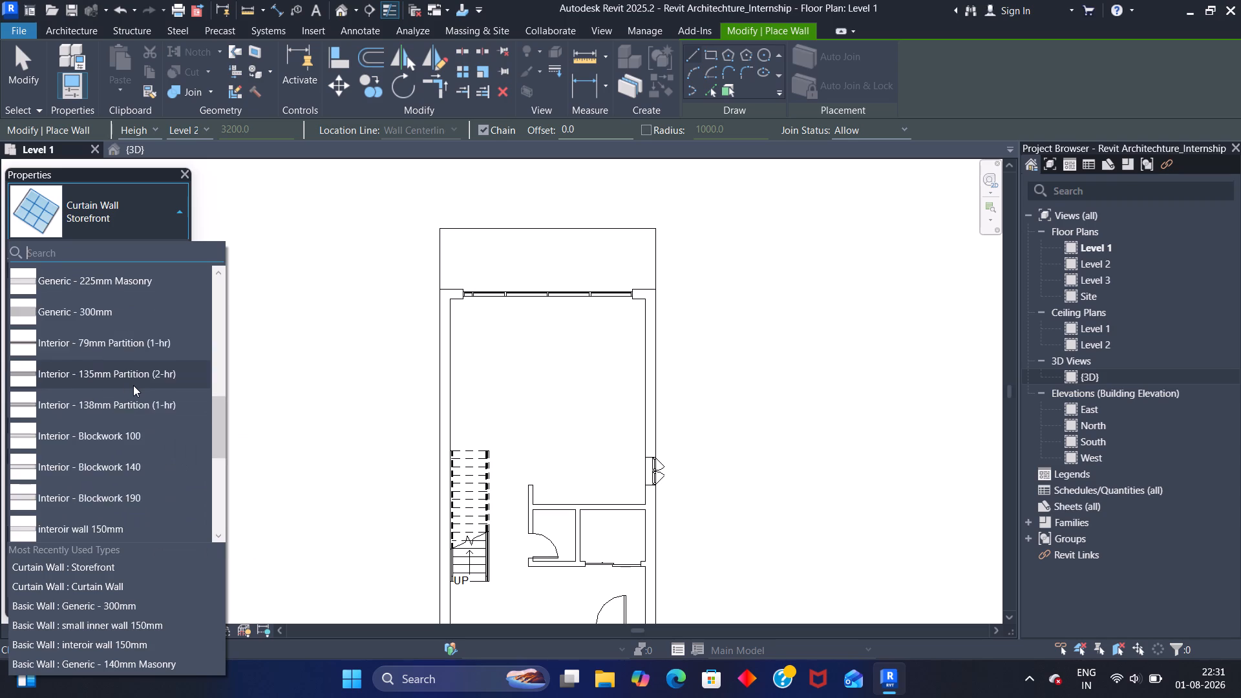
scroll(133, 385, "down", 7)
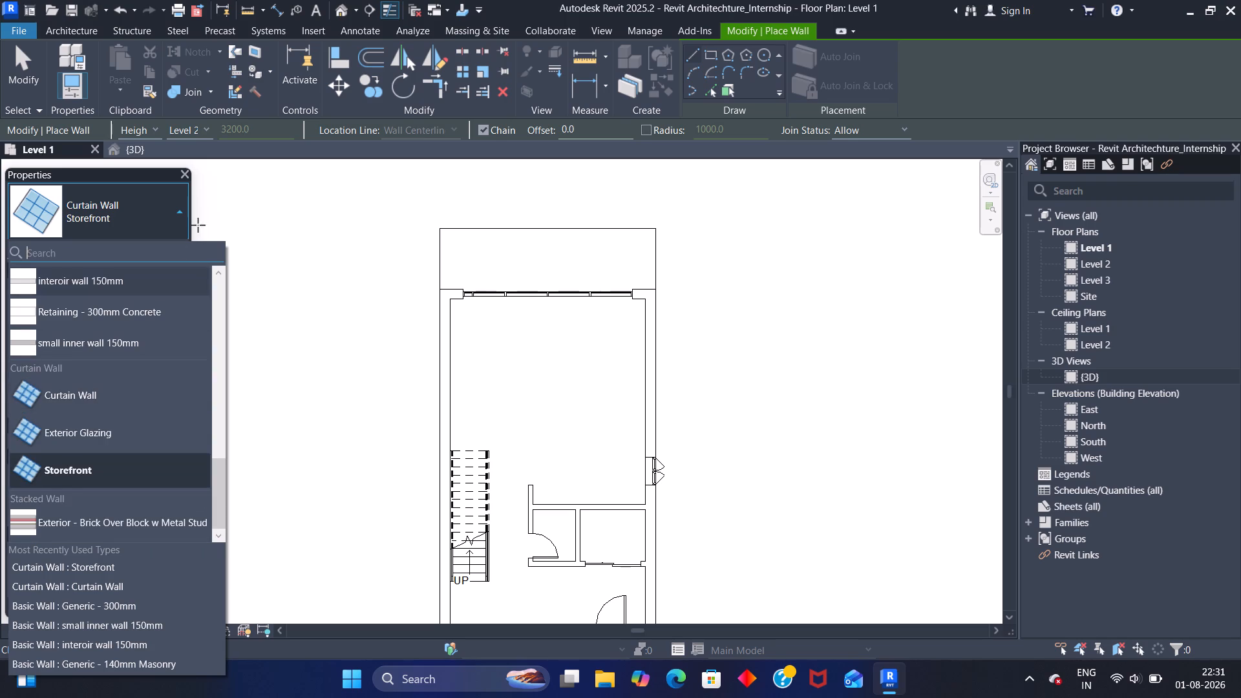
Draw two chained Storefront curtain wall segments northwest of the house, one horizontal and one angled back toward the southwest, and end the Wall tool.
left_click(222, 198)
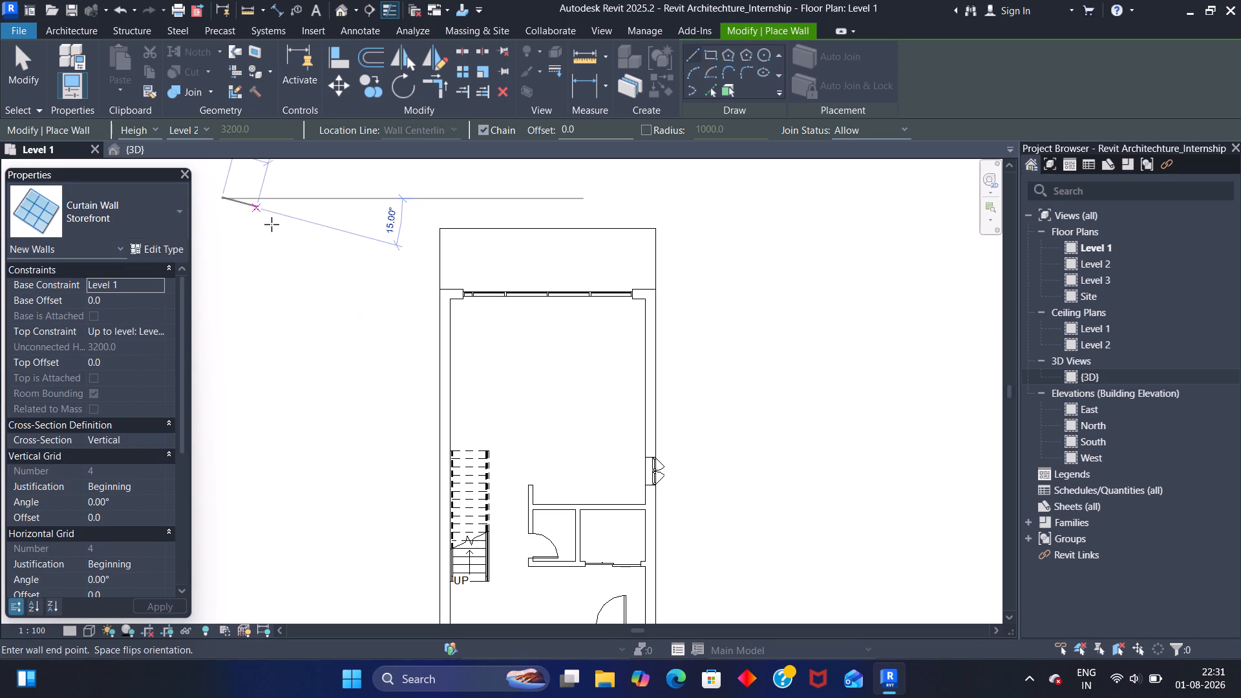
left_click(326, 195)
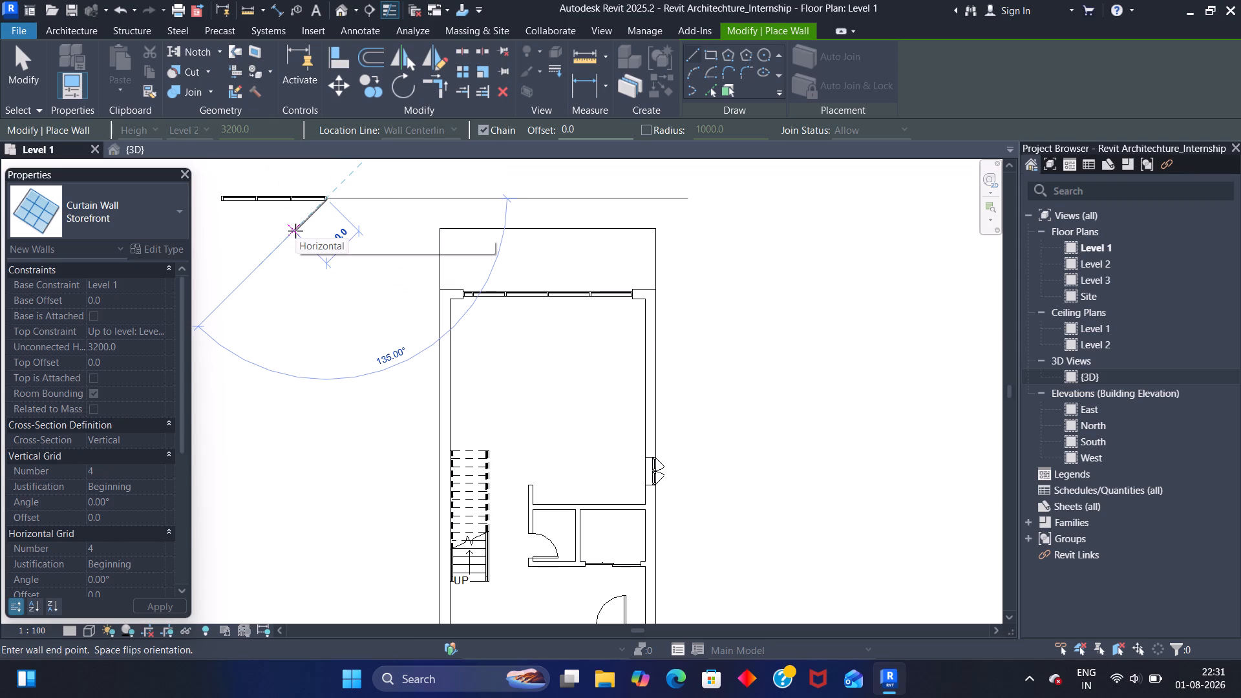
left_click(299, 237)
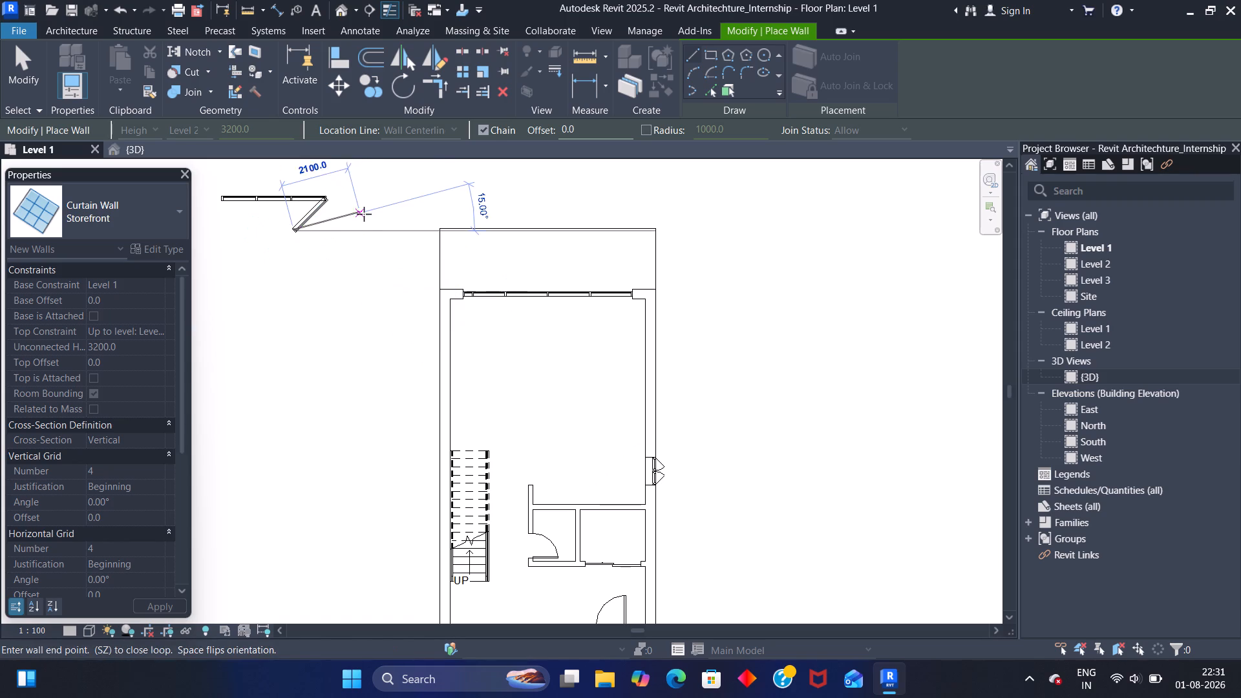
key("Escape")
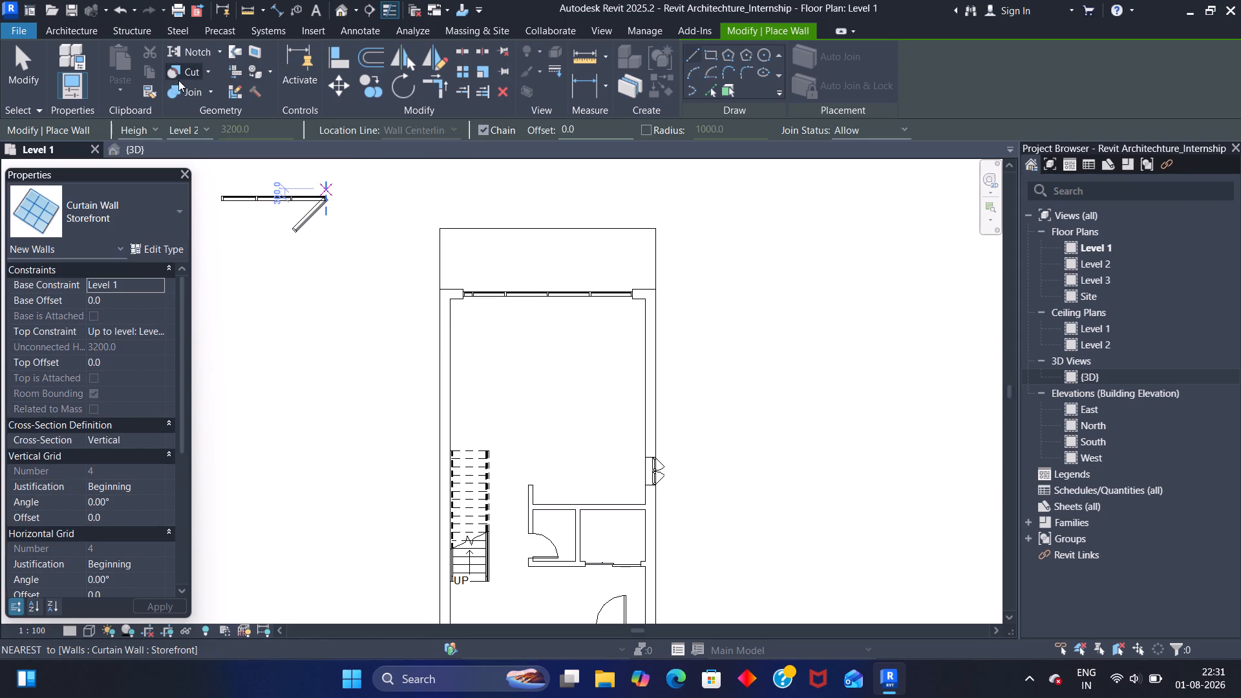
key("Escape")
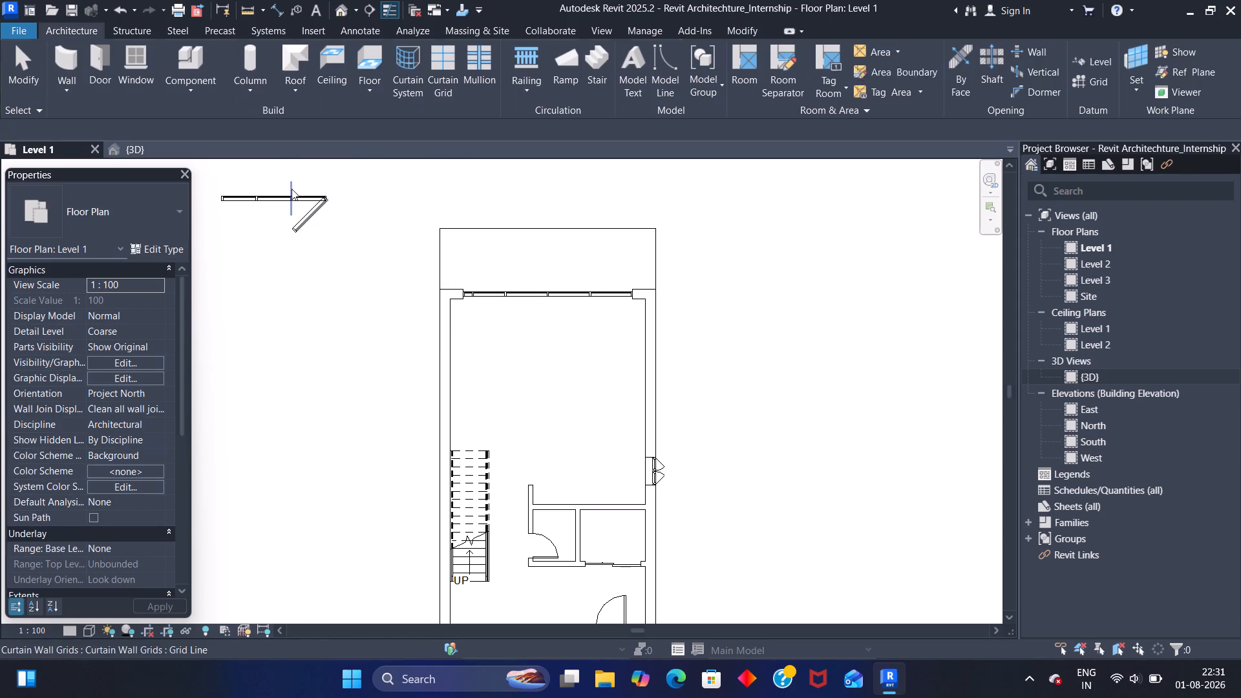
In the 3D view, delete both trial Storefront curtain wall segments standing northwest of the house, and return to the Level 1 plan.
left_click(130, 150)
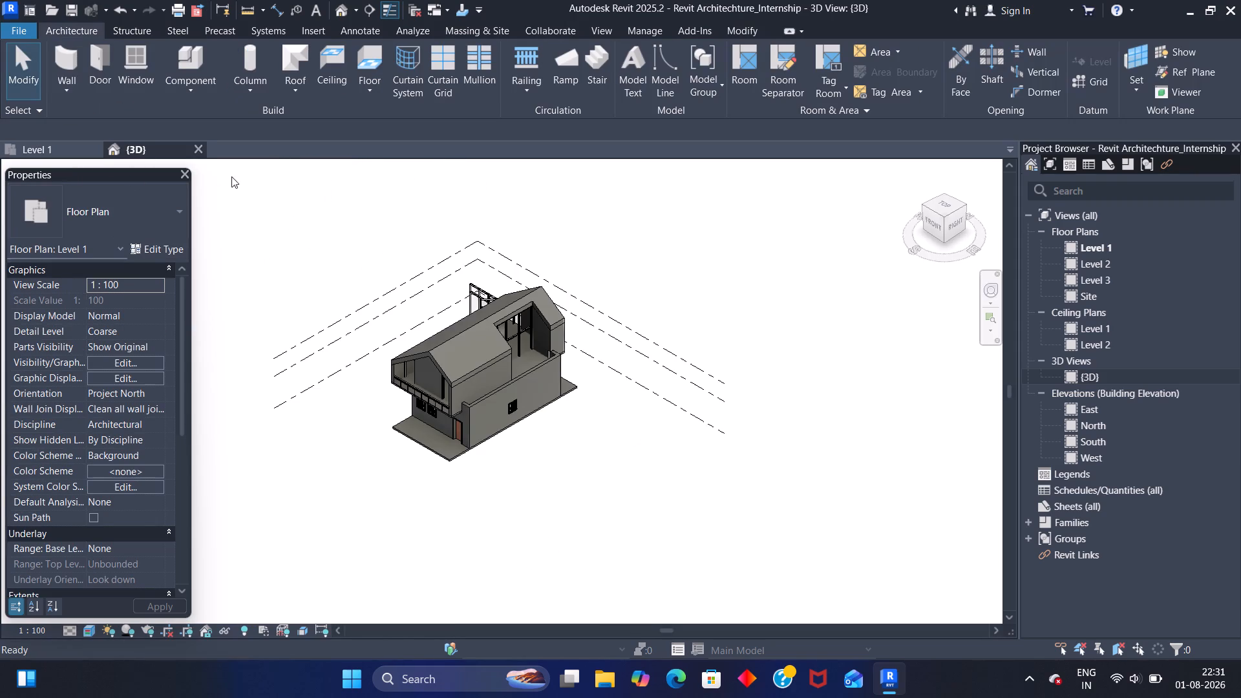
scroll(332, 230, "down", 1)
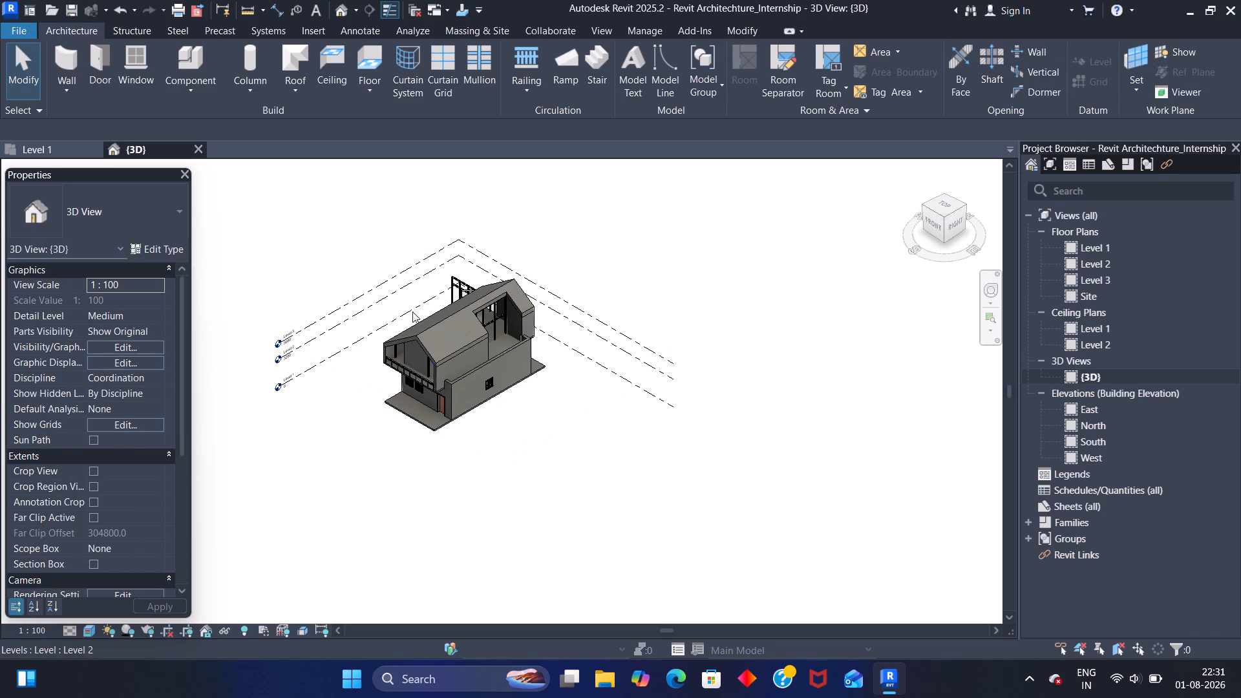
middle_click_drag(377, 299, 388, 354)
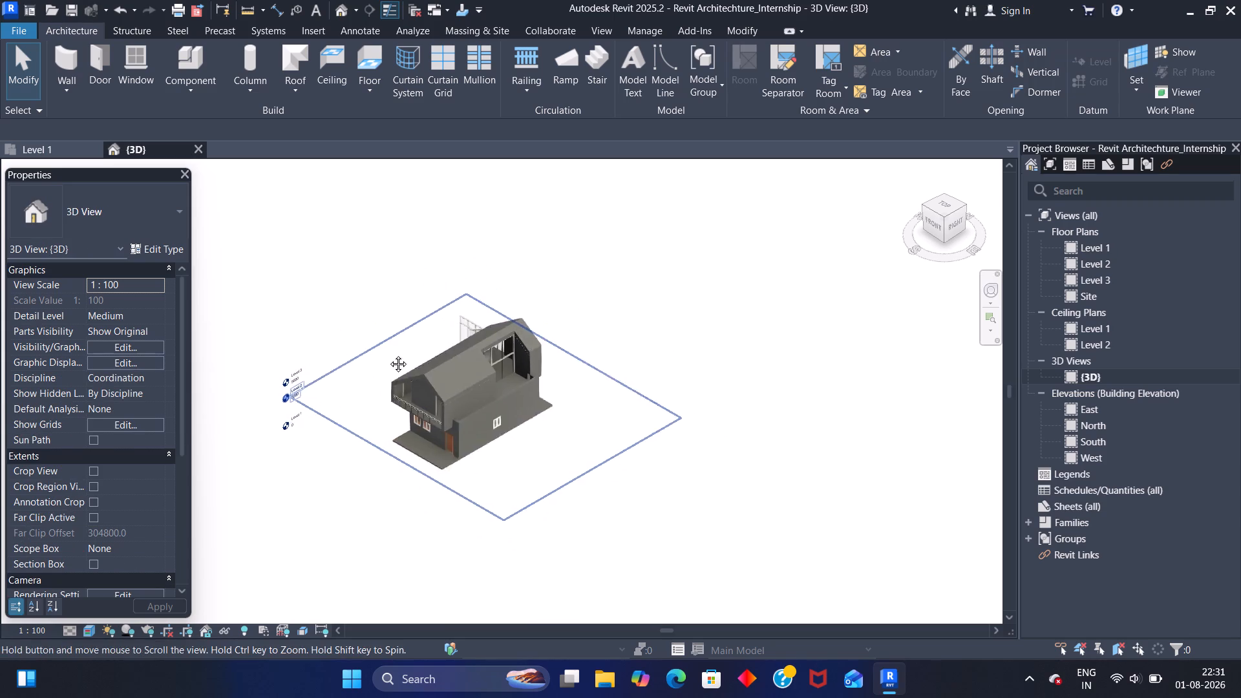
middle_click_drag(388, 354, 383, 540)
scroll(445, 521, "up", 9)
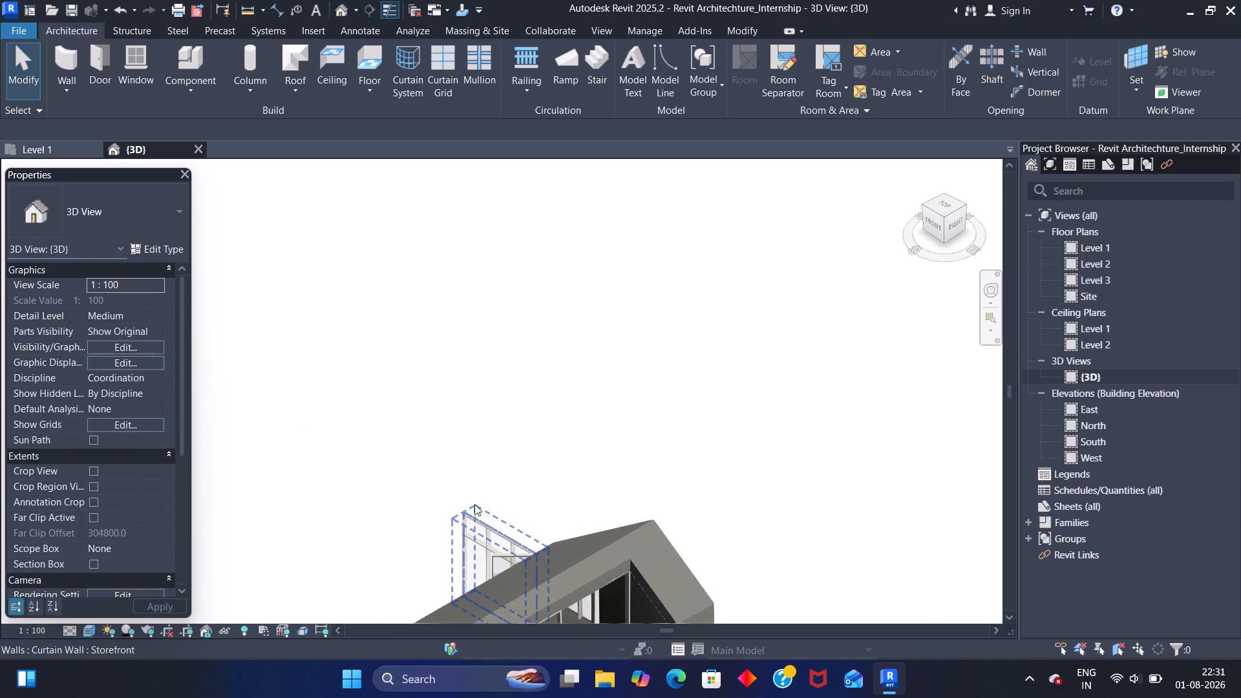
scroll(474, 504, "up", 1)
middle_click_drag(442, 499, 549, 435, "shift")
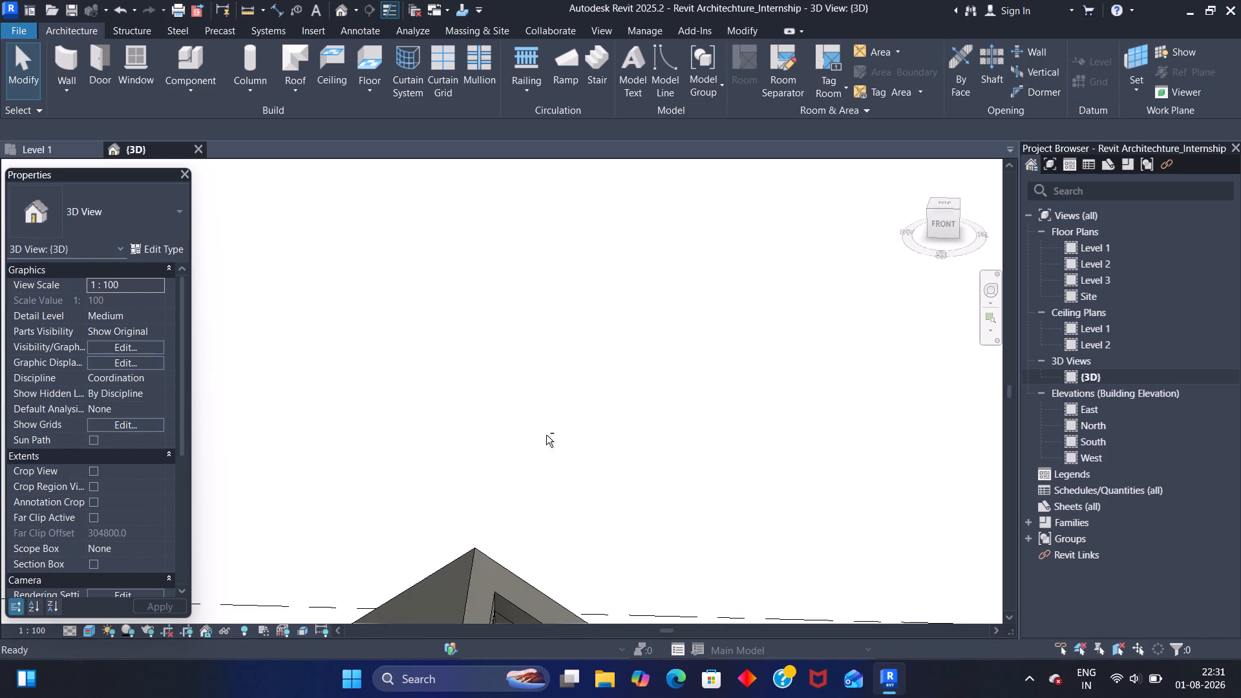
scroll(535, 436, "down", 6)
middle_click_drag(461, 441, 639, 390)
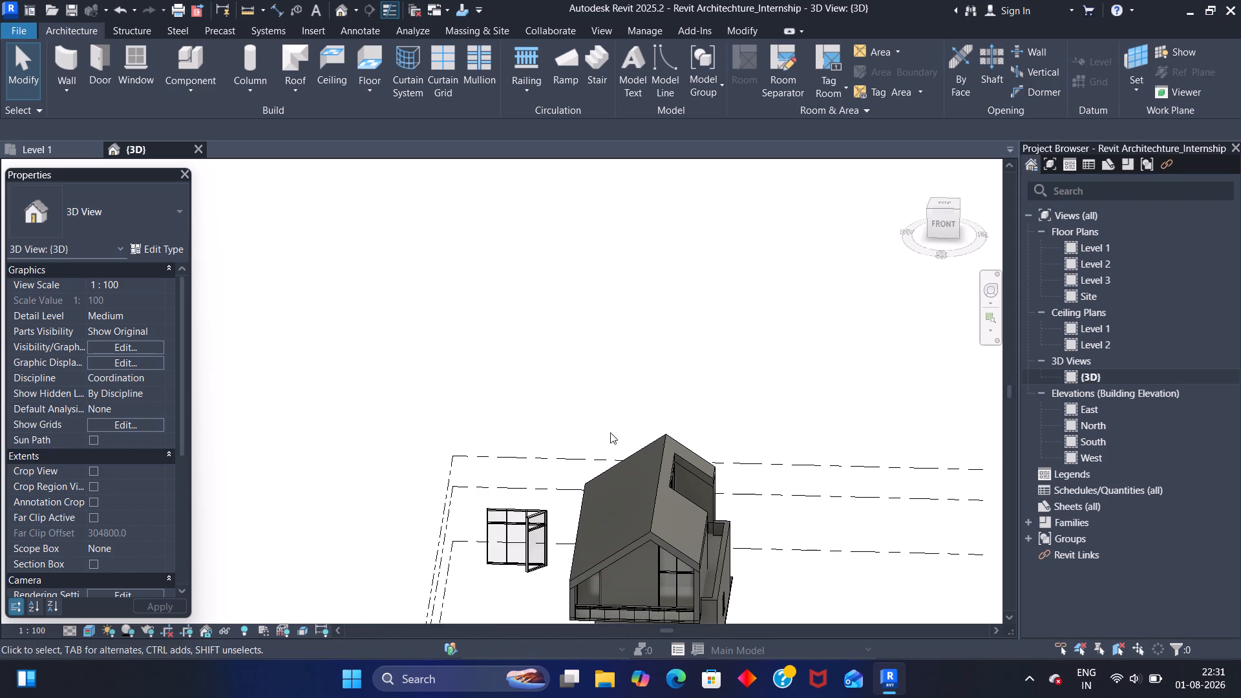
middle_click_drag(532, 447, 760, 390, "shift")
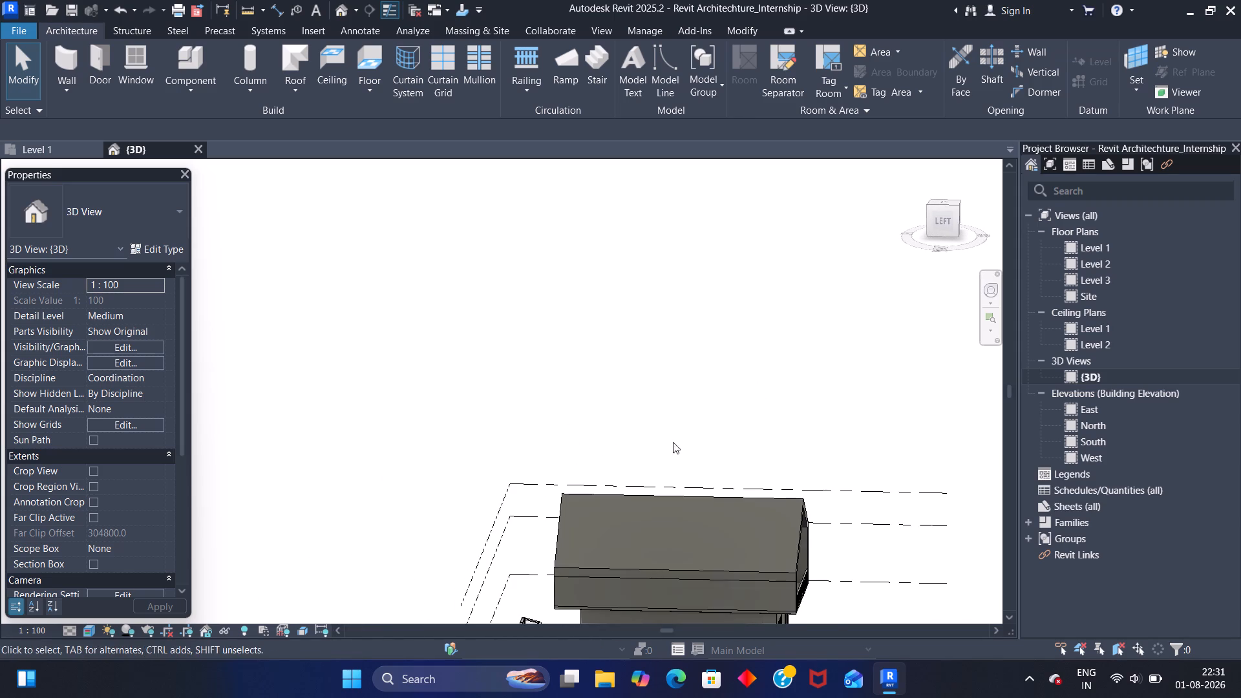
middle_click_drag(677, 436, 686, 422)
middle_click_drag(531, 574, 675, 464)
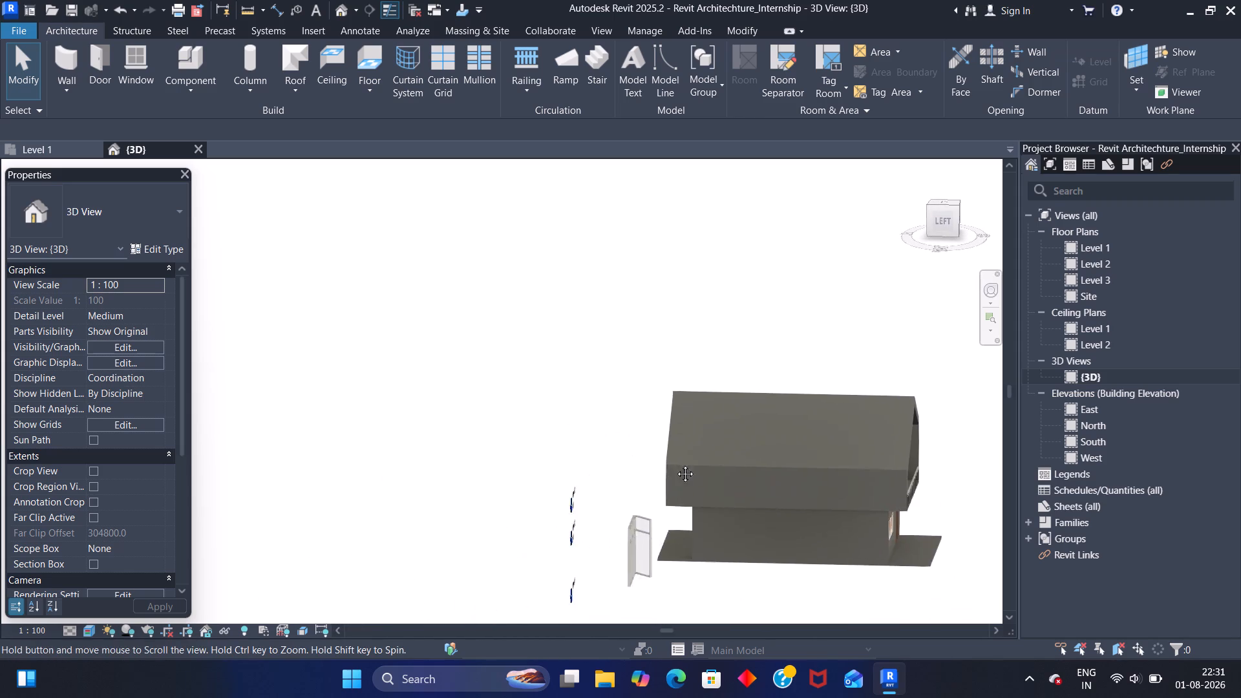
middle_click_drag(675, 464, 785, 372)
scroll(761, 393, "up", 4)
scroll(792, 465, "up", 2)
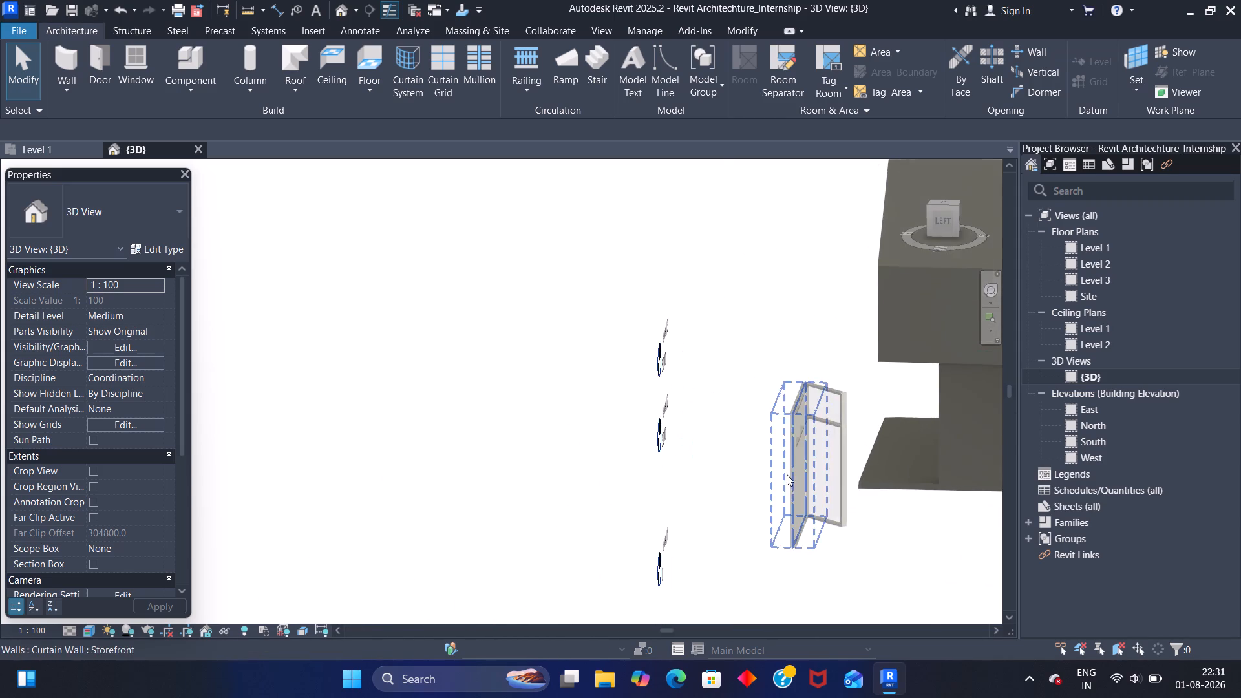
scroll(787, 474, "up", 2)
middle_click_drag(696, 457, 747, 469, "shift")
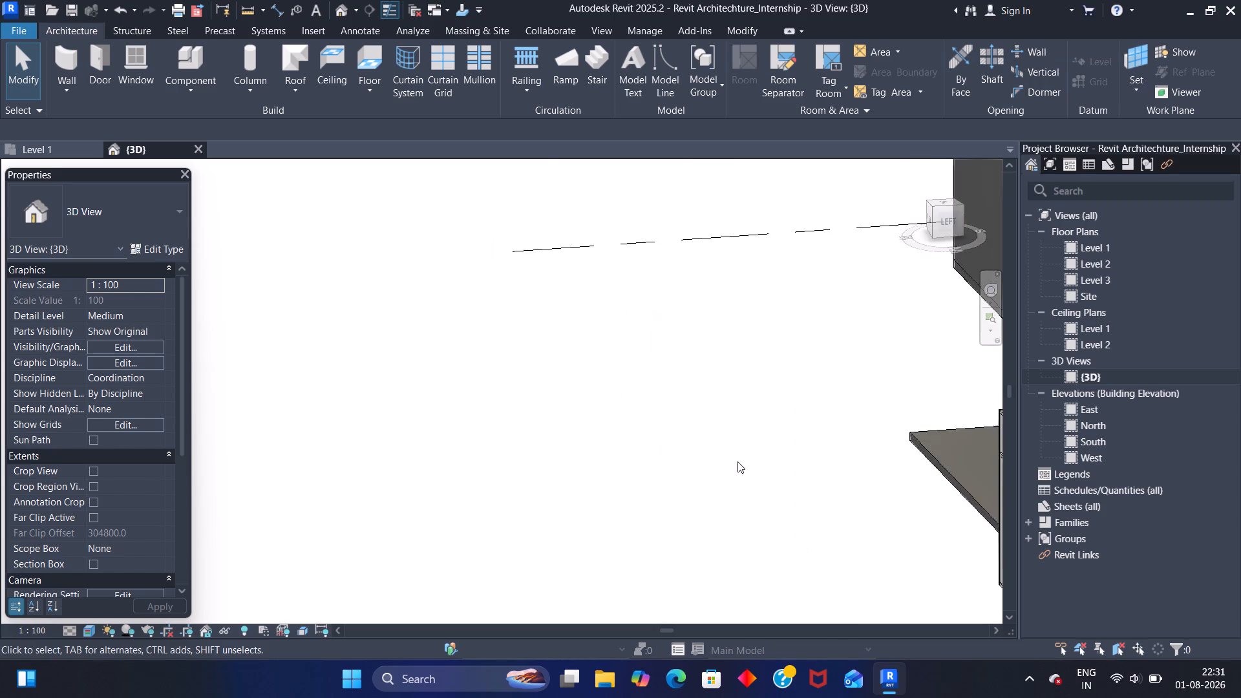
scroll(733, 456, "down", 2)
scroll(761, 408, "down", 1)
middle_click_drag(763, 407, 679, 352)
scroll(813, 418, "up", 5)
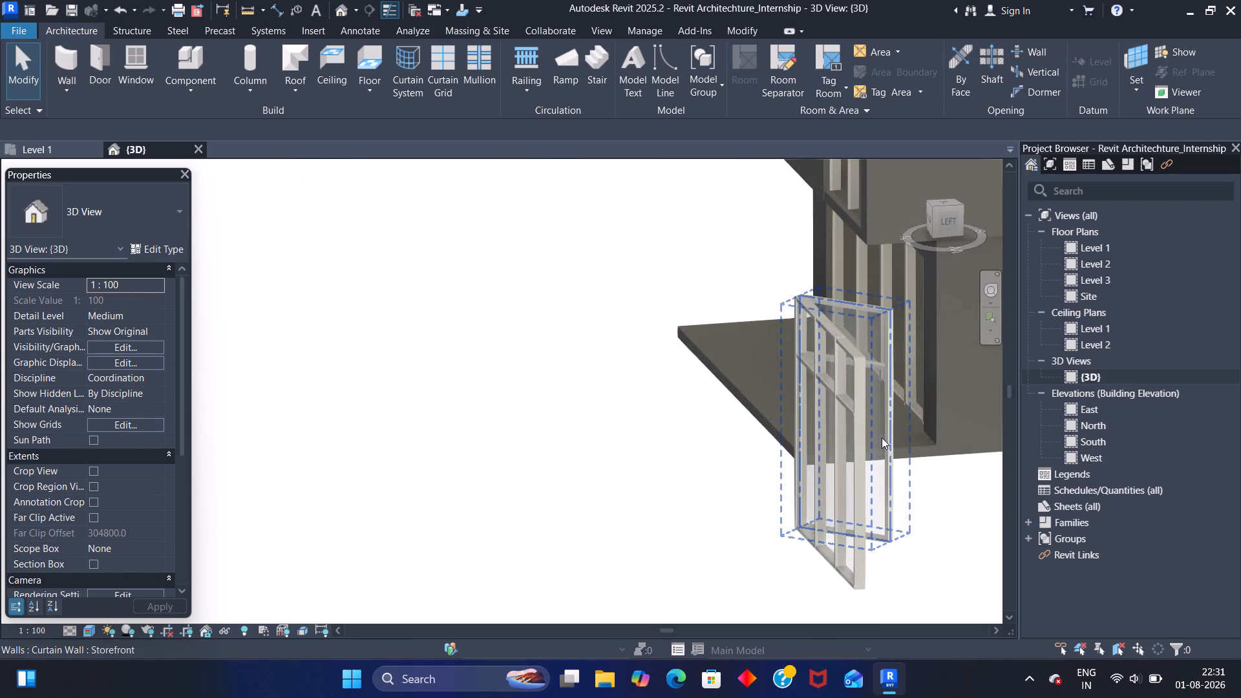
middle_click_drag(939, 513, 931, 489, "shift")
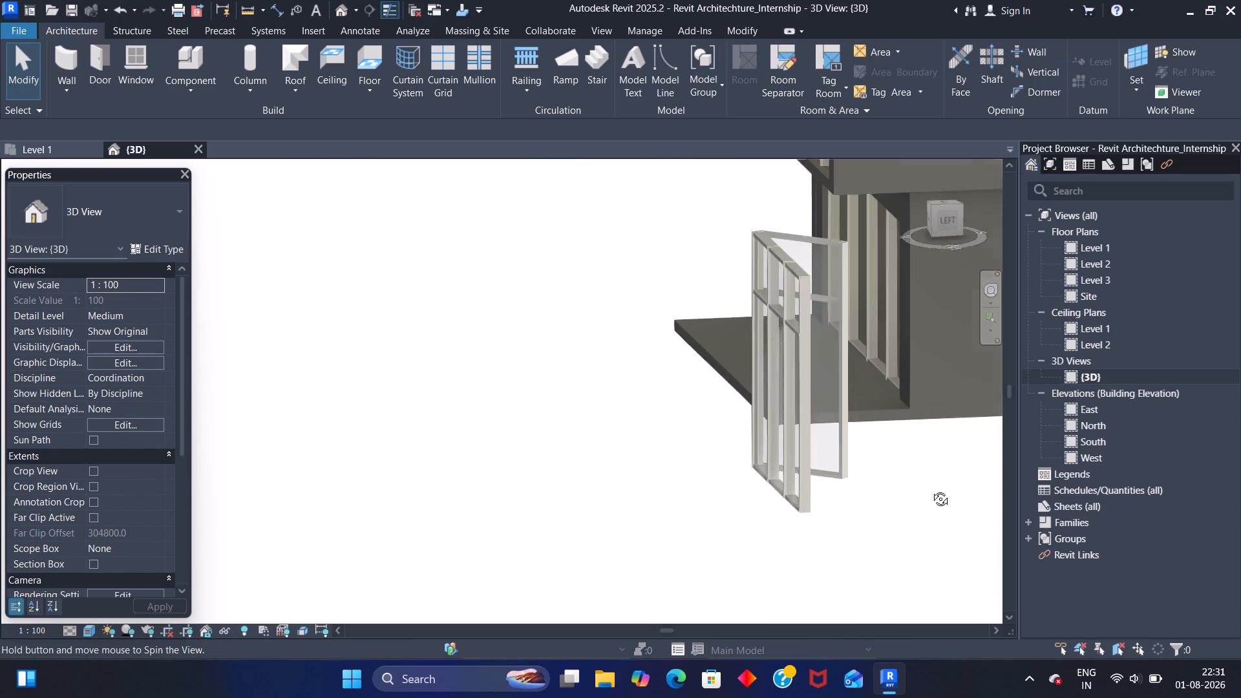
middle_click_drag(931, 489, 922, 481, "shift")
left_click_drag(790, 450, 682, 418)
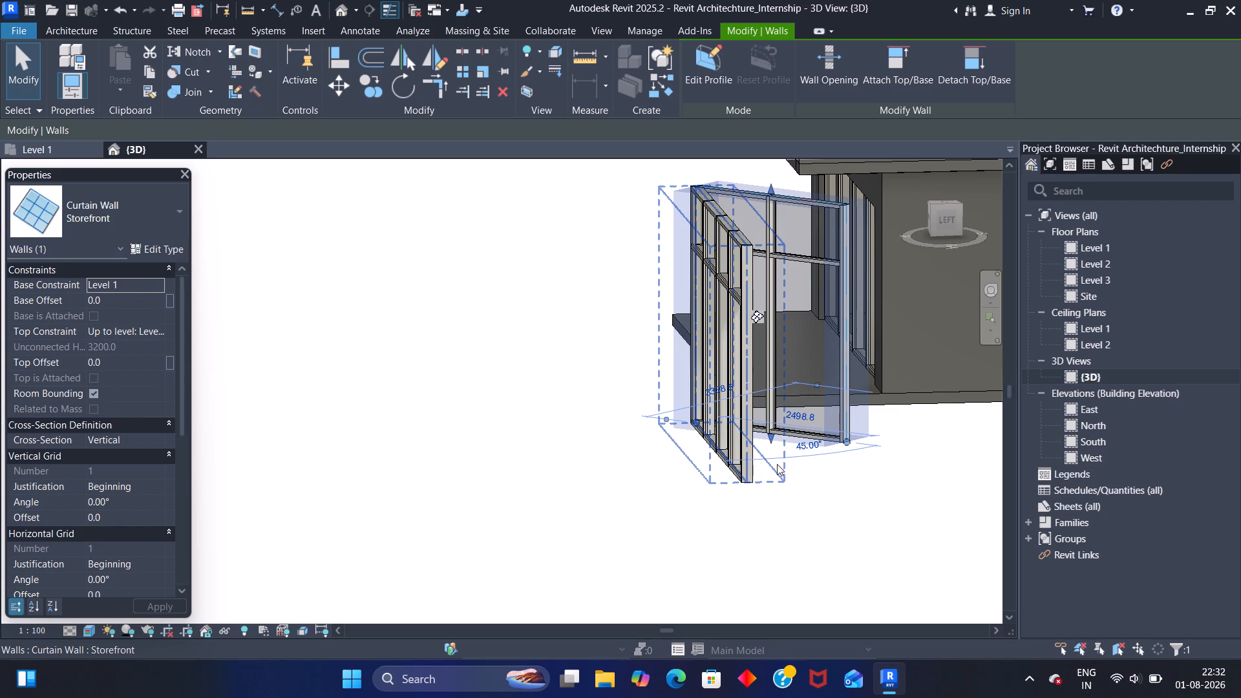
key("Delete")
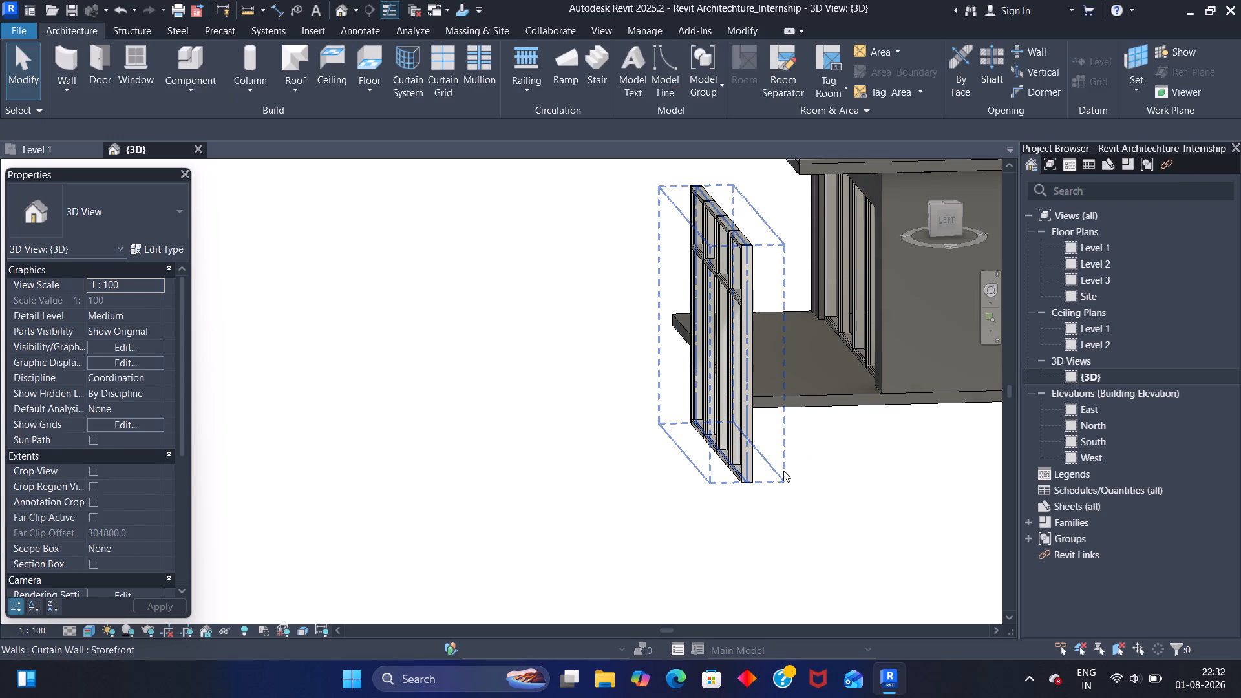
left_click(783, 471)
key("Delete")
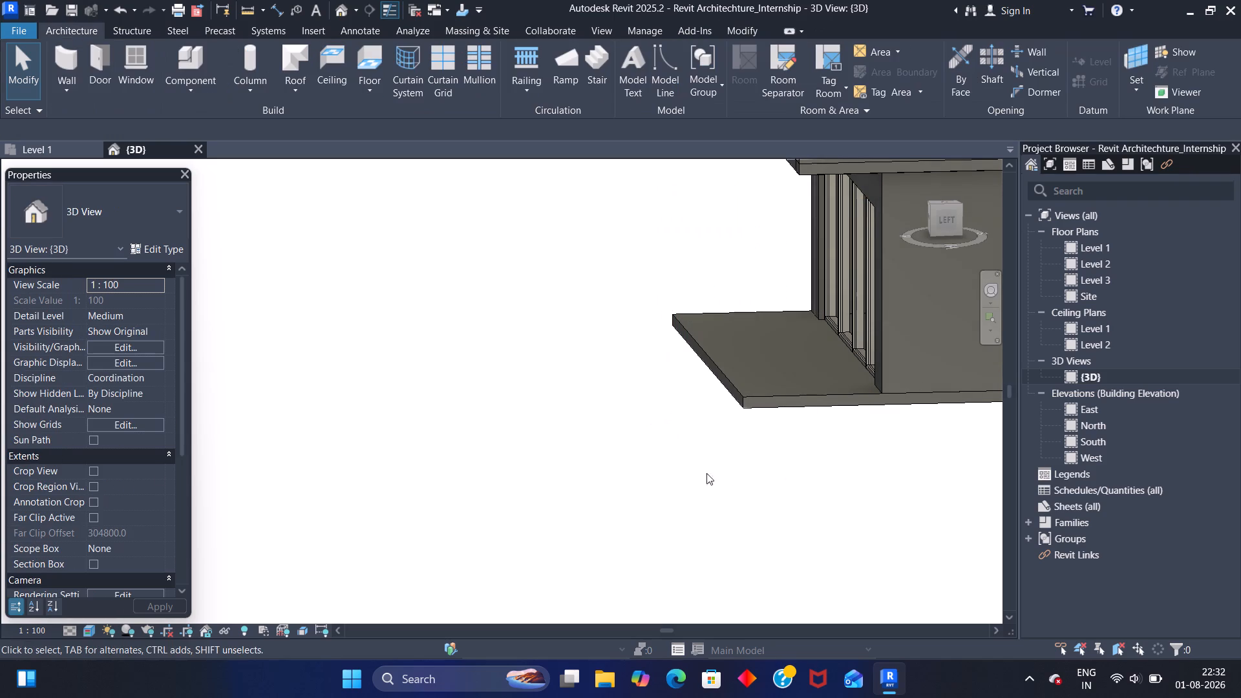
left_click(74, 149)
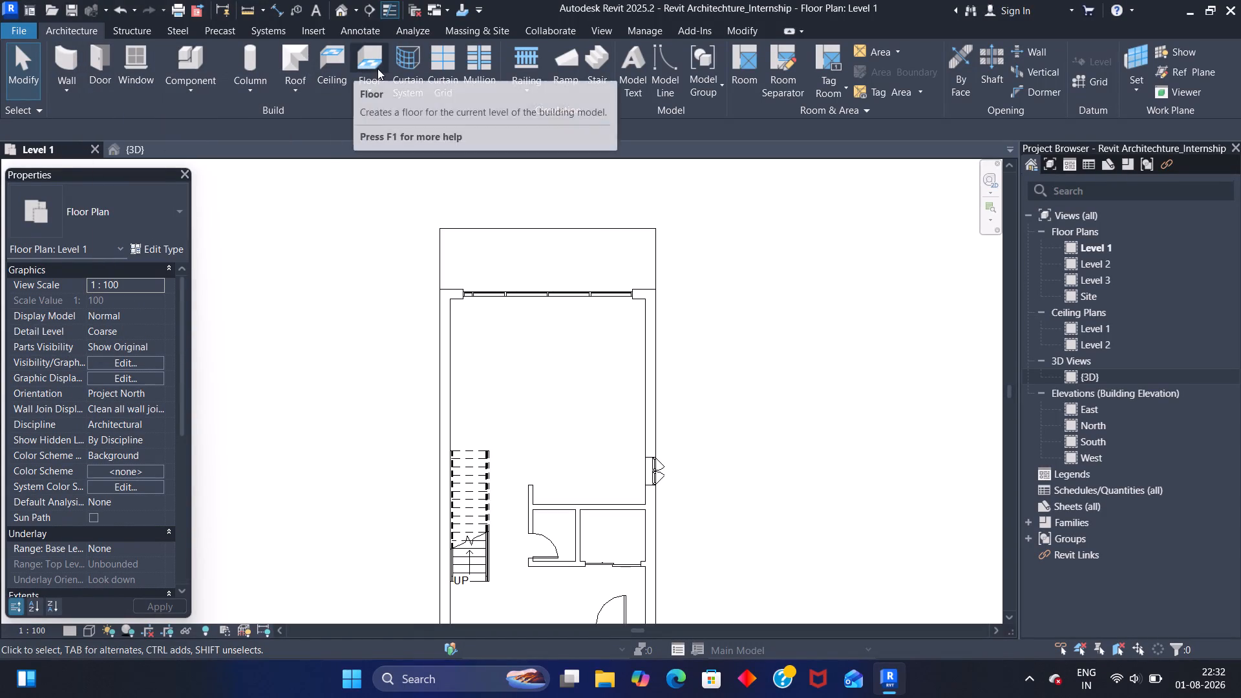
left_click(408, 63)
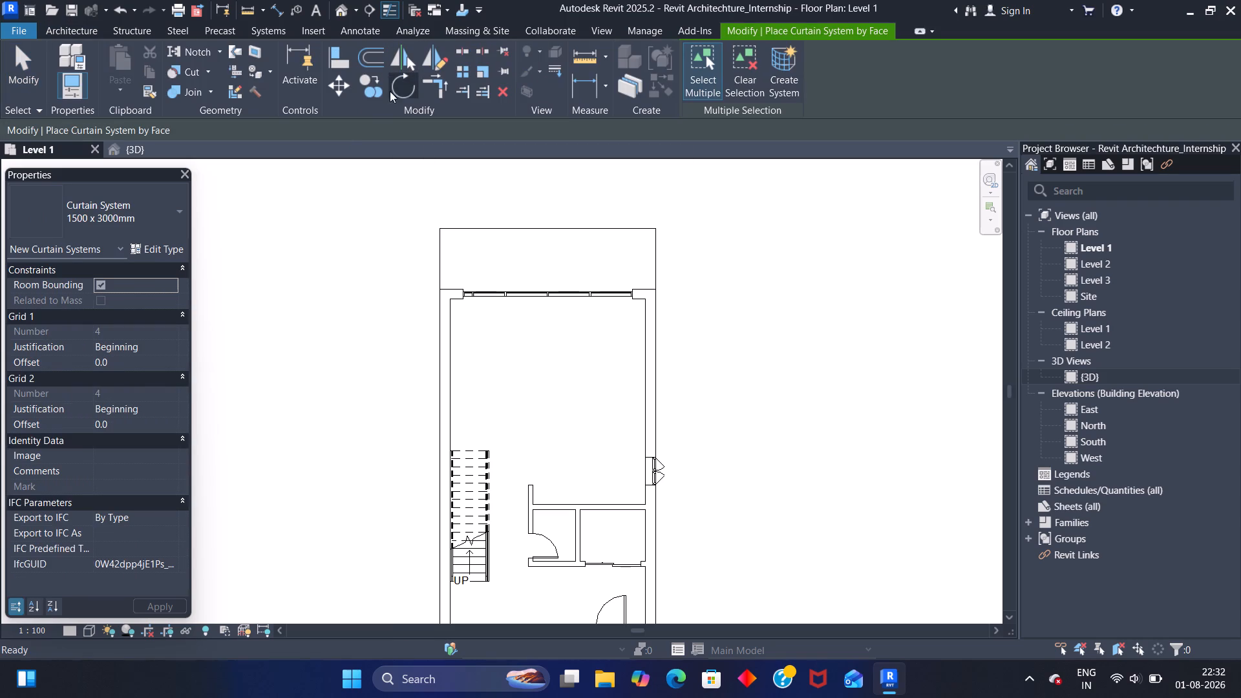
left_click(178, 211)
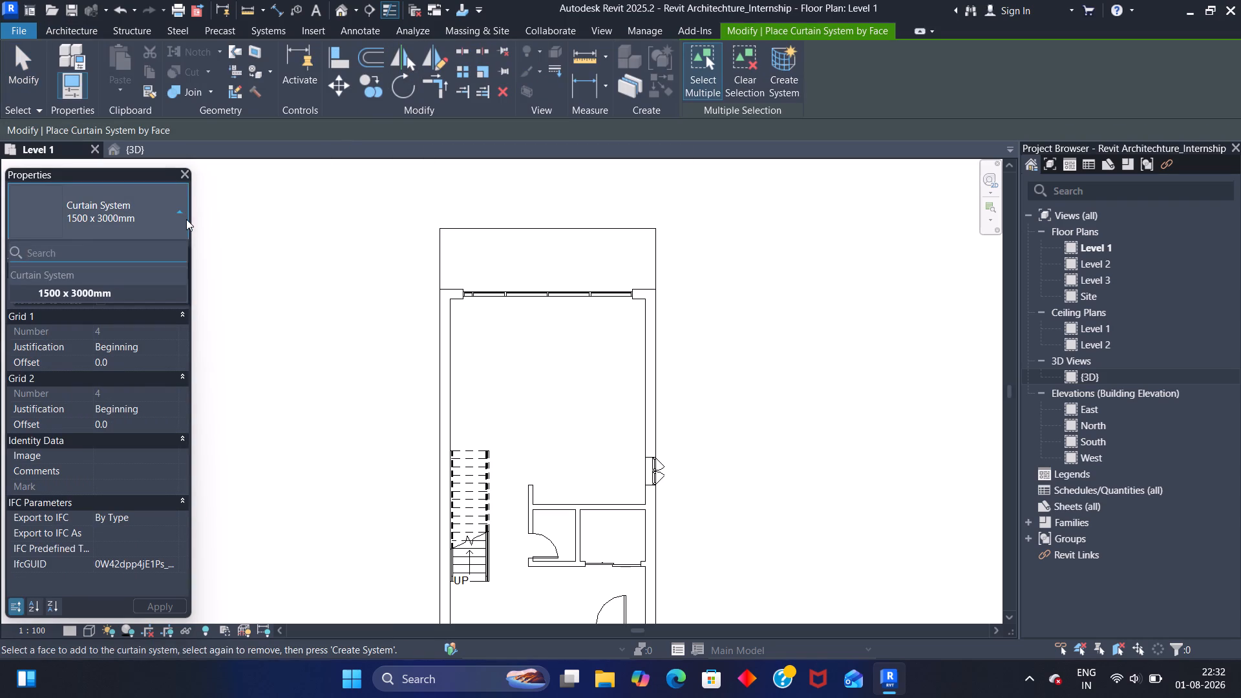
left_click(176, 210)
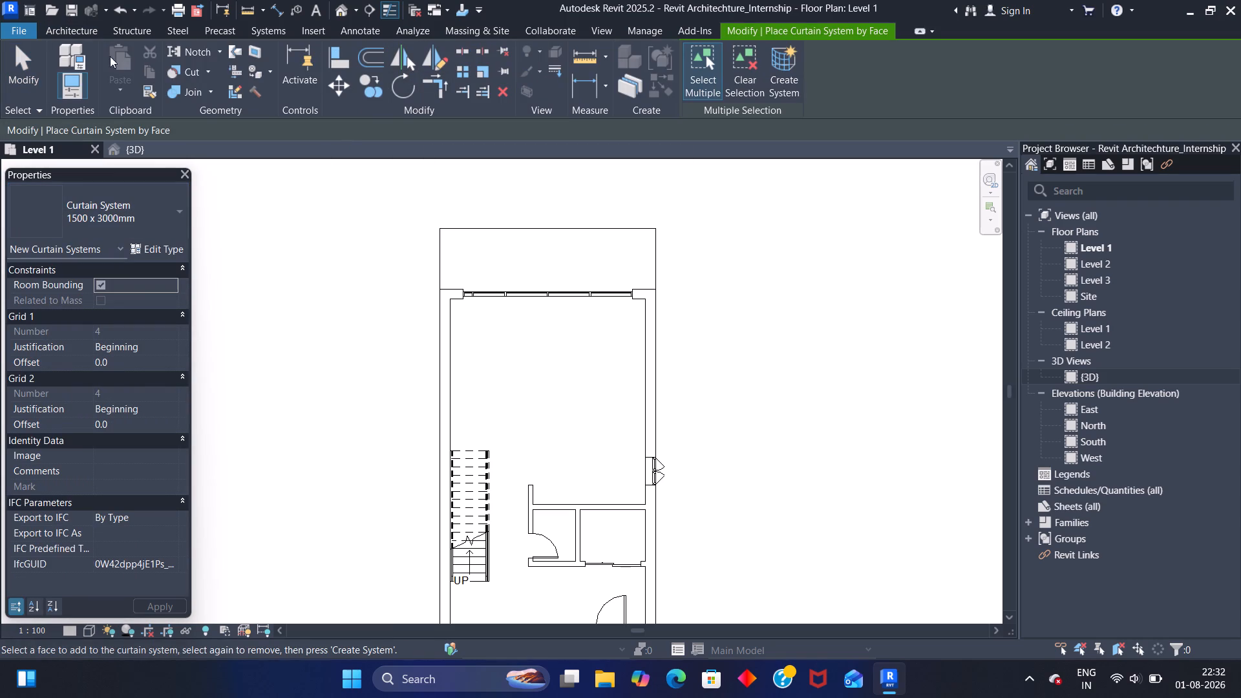
Start the Wall tool, look through the stacked, curtain and basic wall types, and leave the tool without placing a wall.
left_click(72, 31)
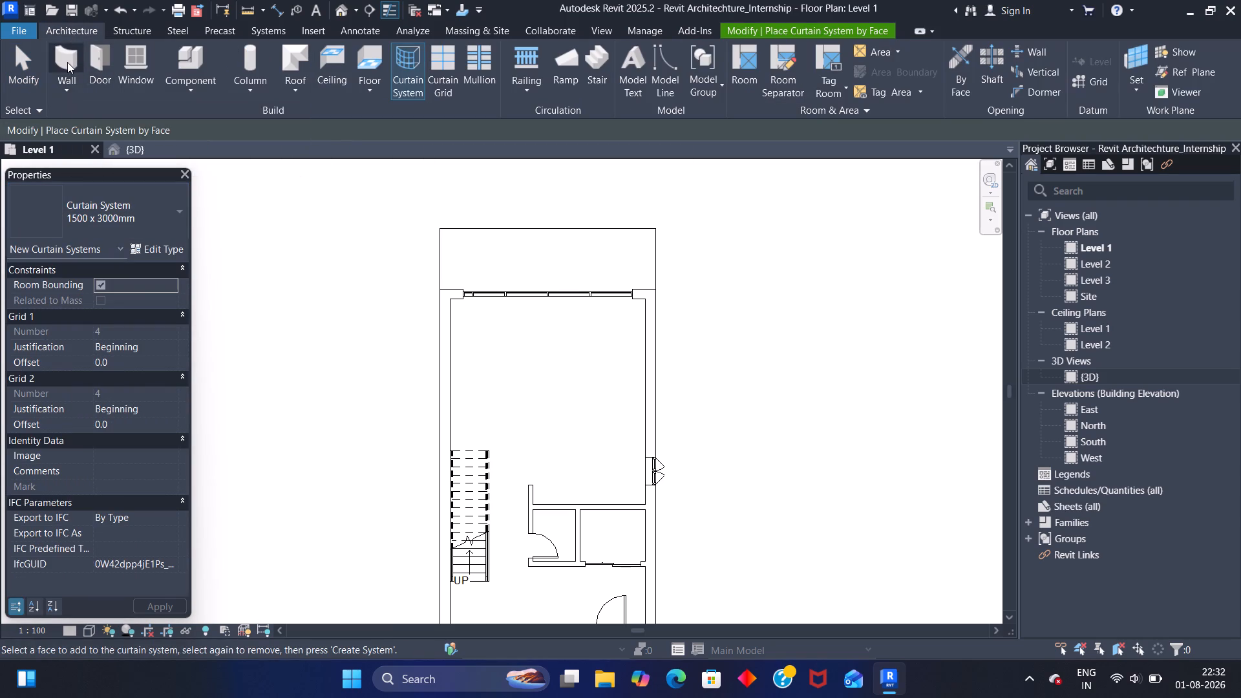
left_click(67, 62)
left_click(174, 206)
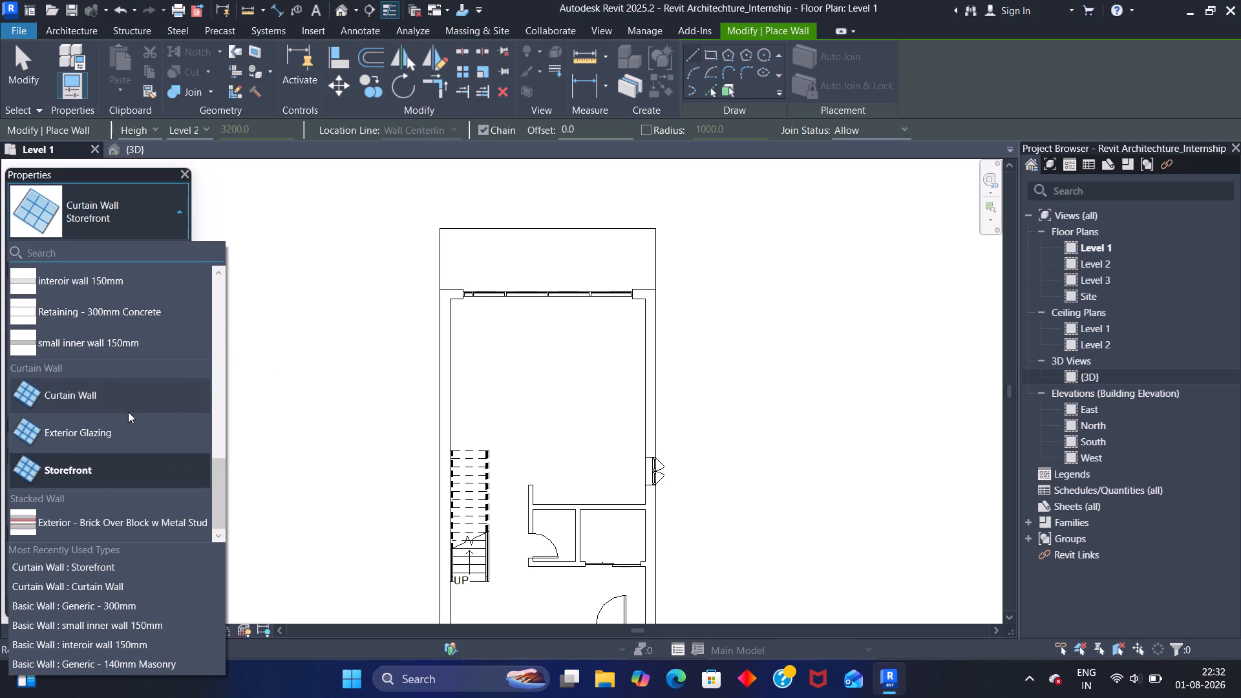
scroll(127, 426, "down", 4)
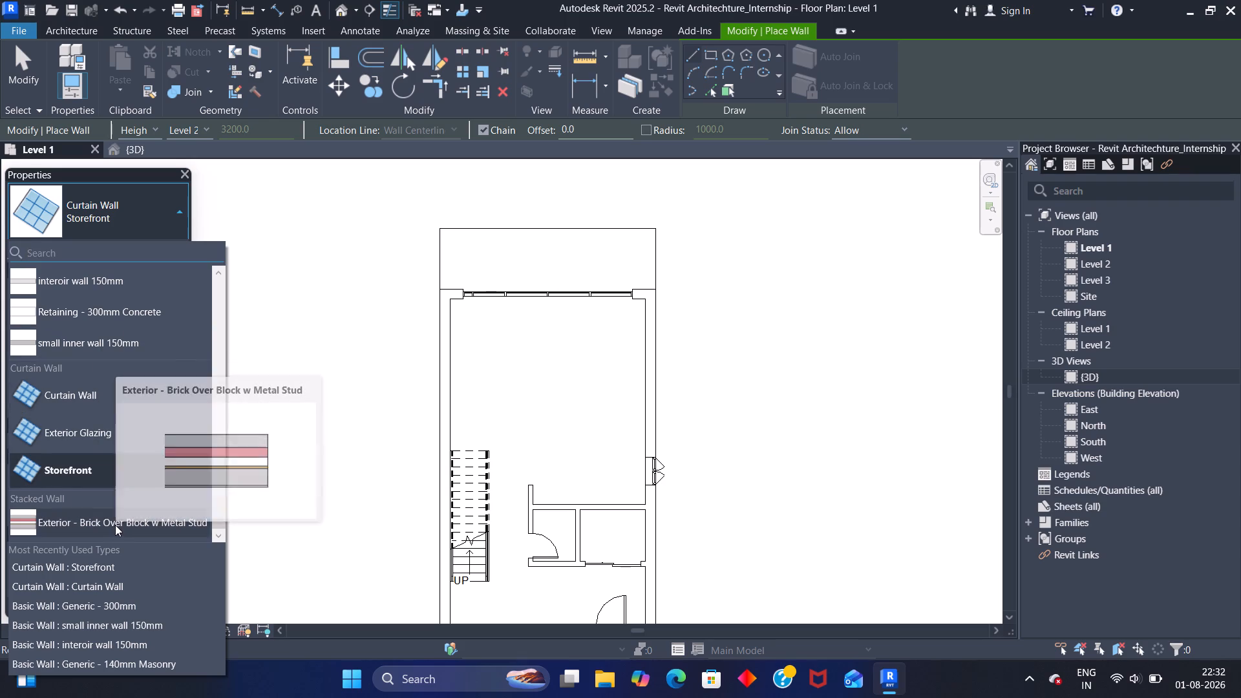
scroll(122, 411, "up", 13)
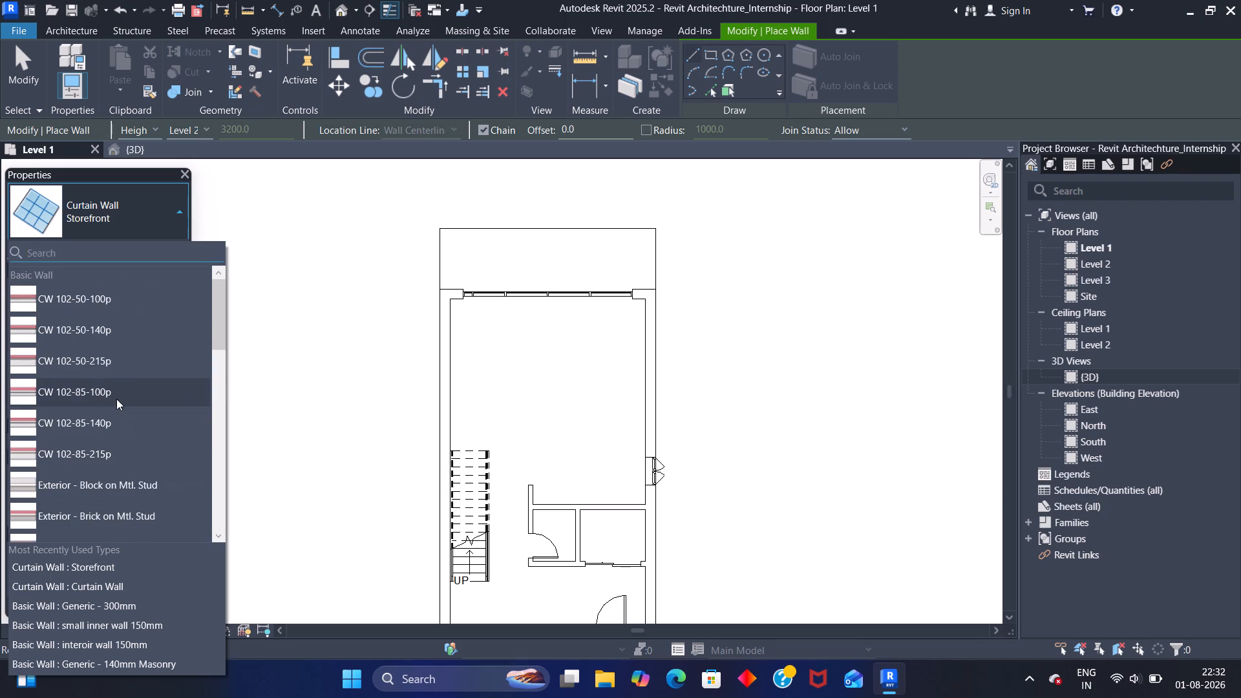
scroll(116, 399, "up", 2)
left_click(319, 253)
scroll(447, 288, "up", 2)
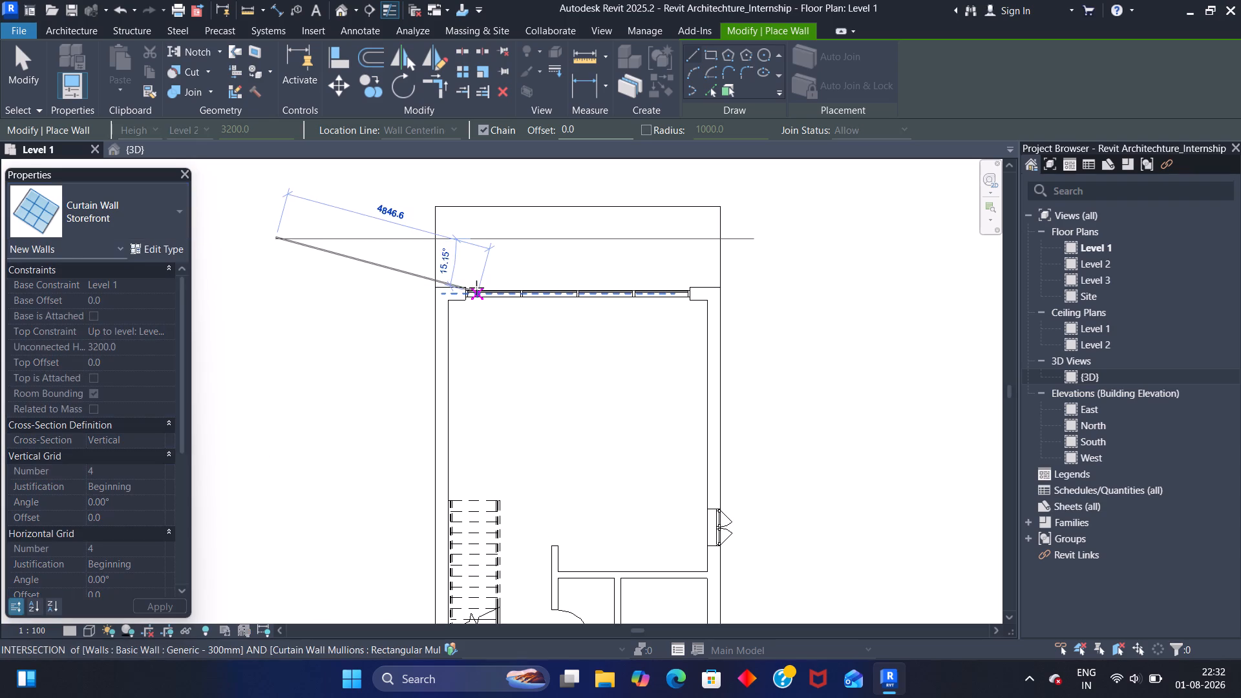
key("Escape")
key("Escape")
Swap the westernmost full-width glazed panel in the house's north Storefront curtain wall for the M_Door-Curtain-Wall-Single-Glass door type.
scroll(475, 288, "up", 13)
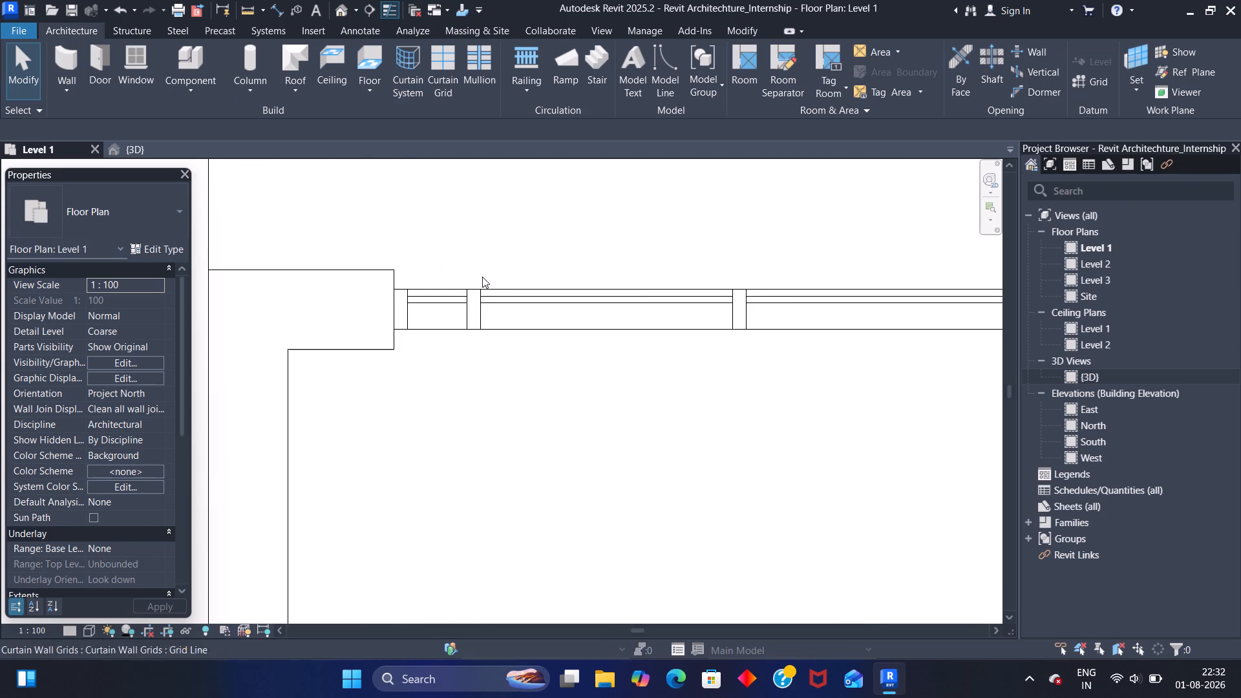
scroll(482, 277, "up", 1)
middle_click_drag(560, 286, 481, 242)
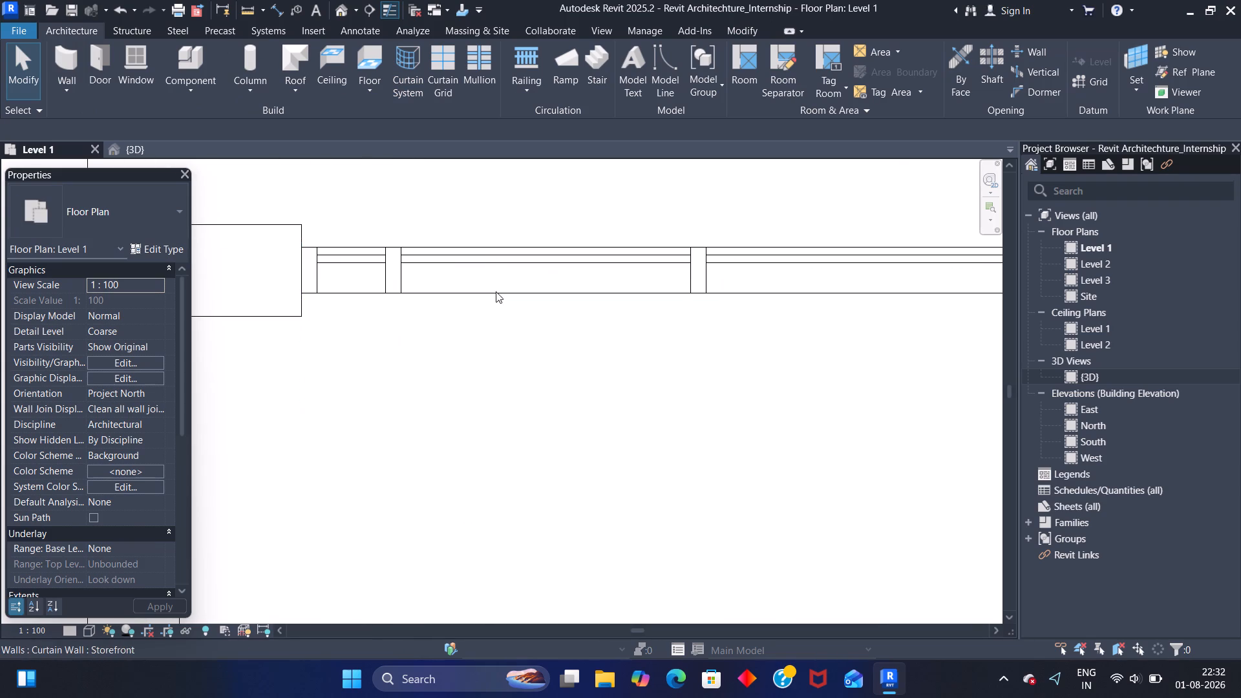
scroll(496, 291, "up", 2)
key("Tab")
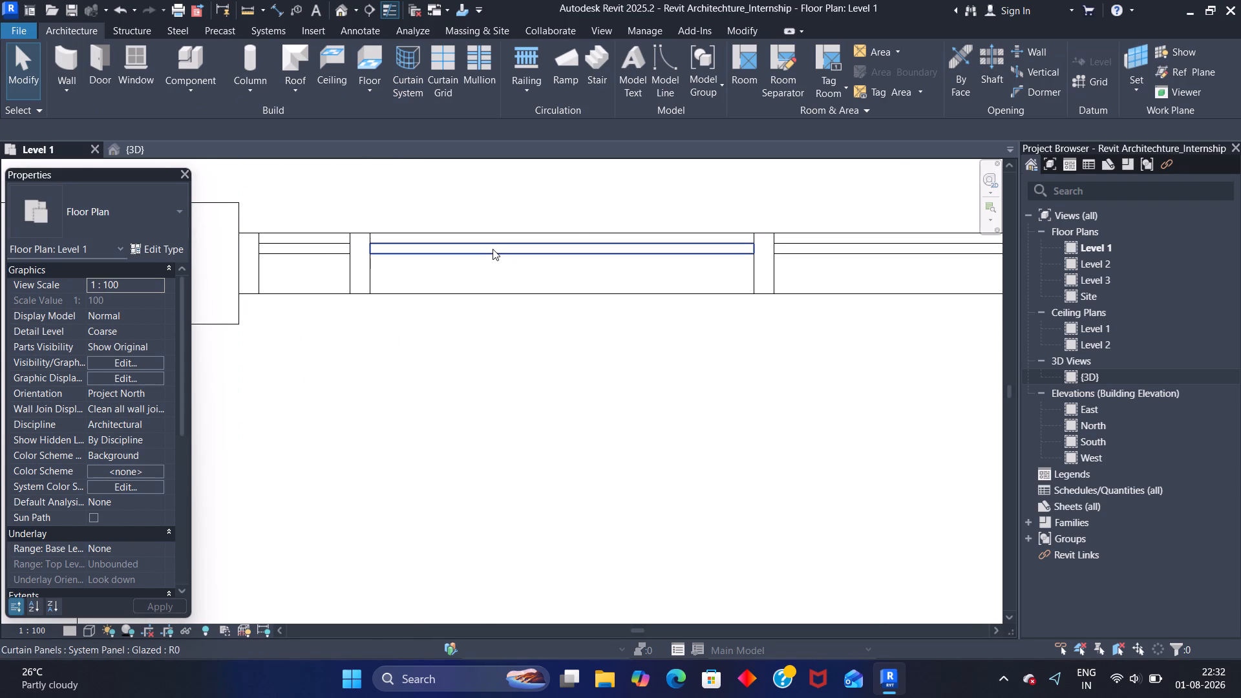
left_click(493, 249)
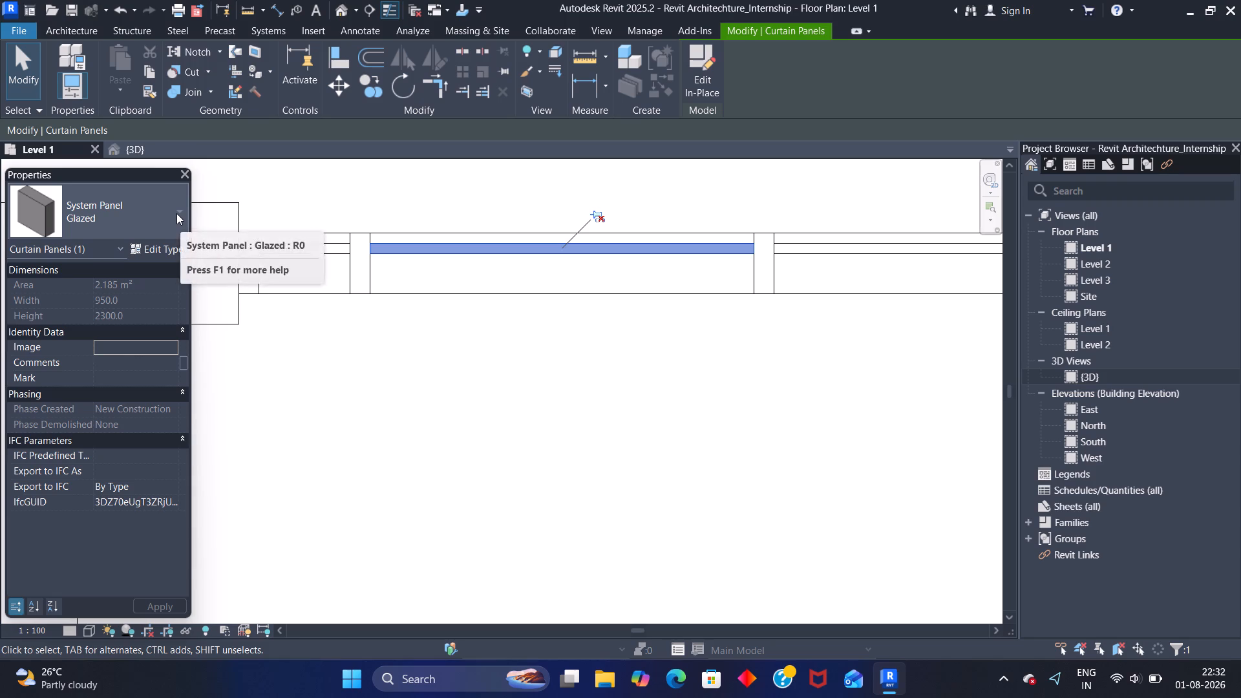
left_click(176, 213)
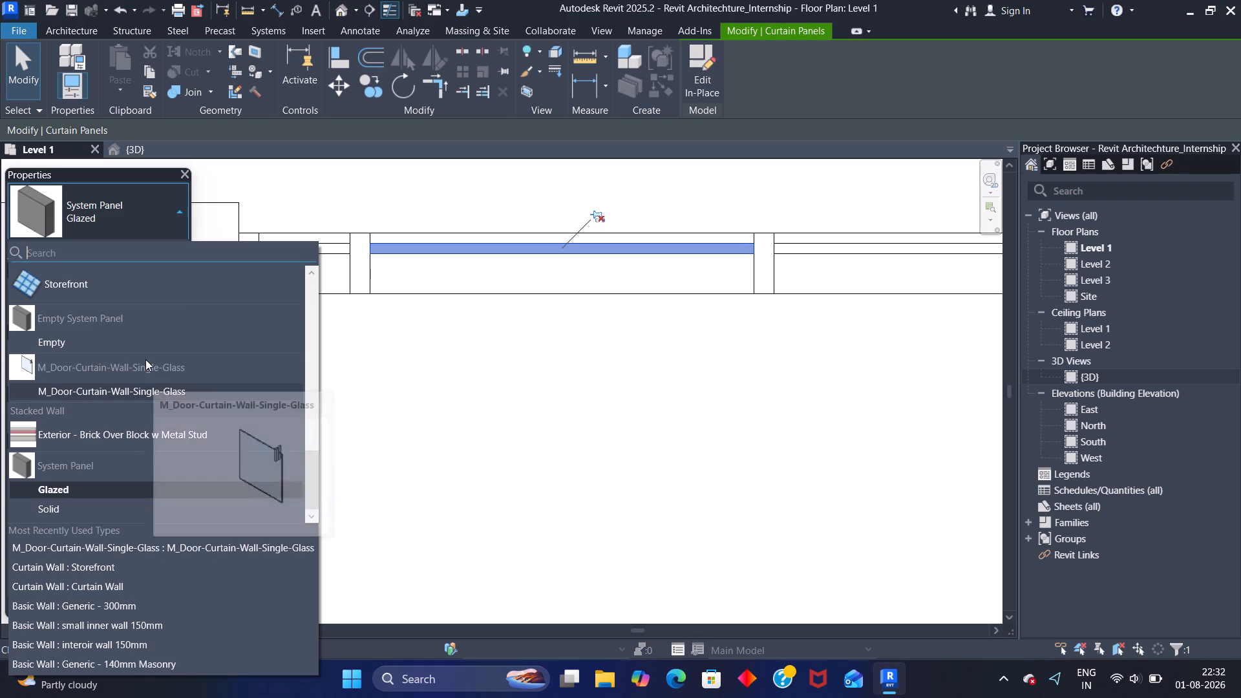
left_click(139, 386)
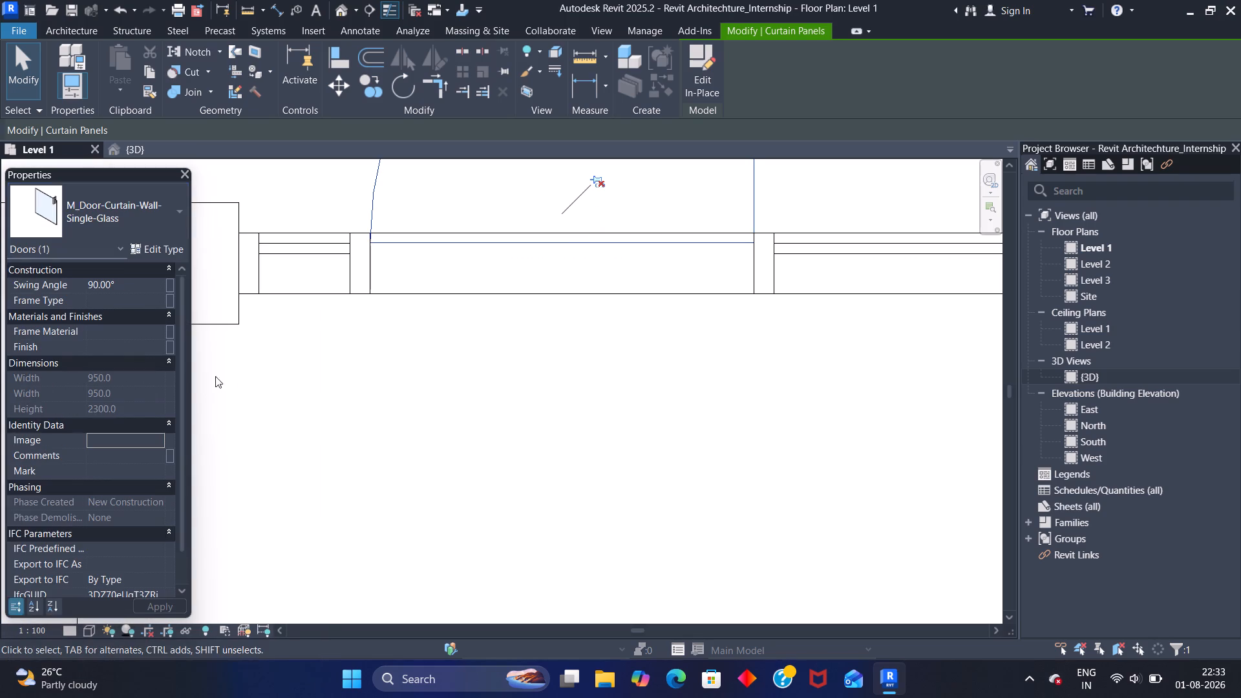
scroll(480, 279, "down", 2)
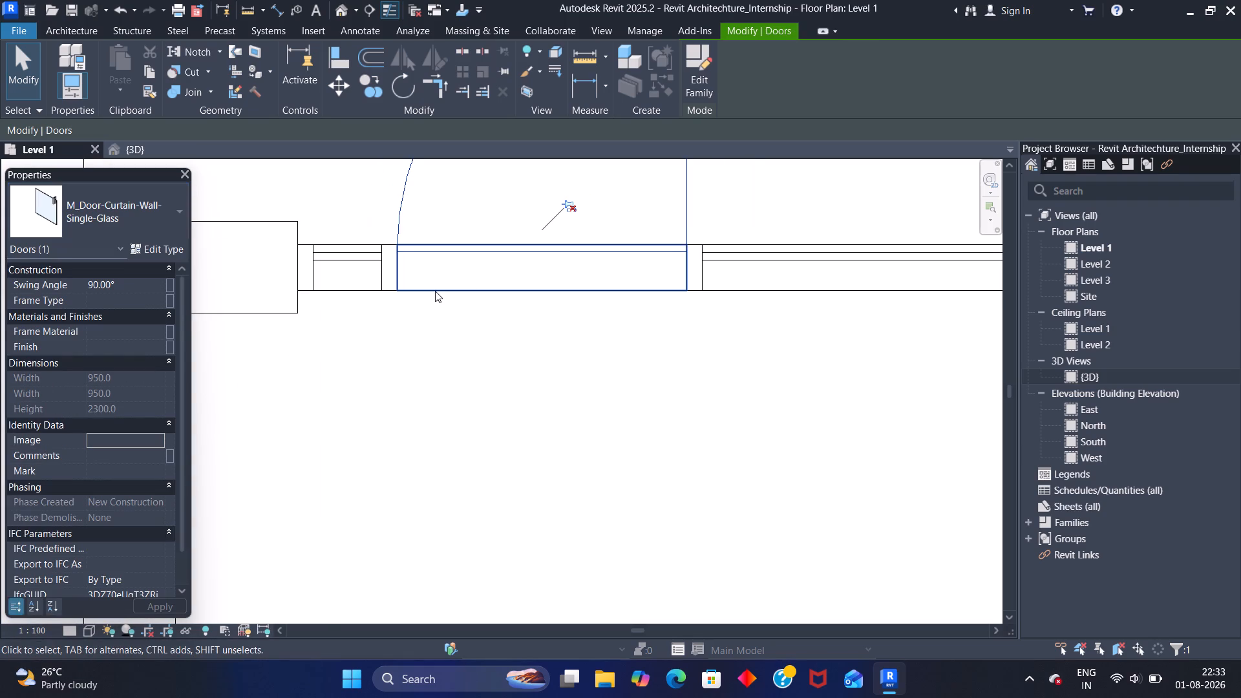
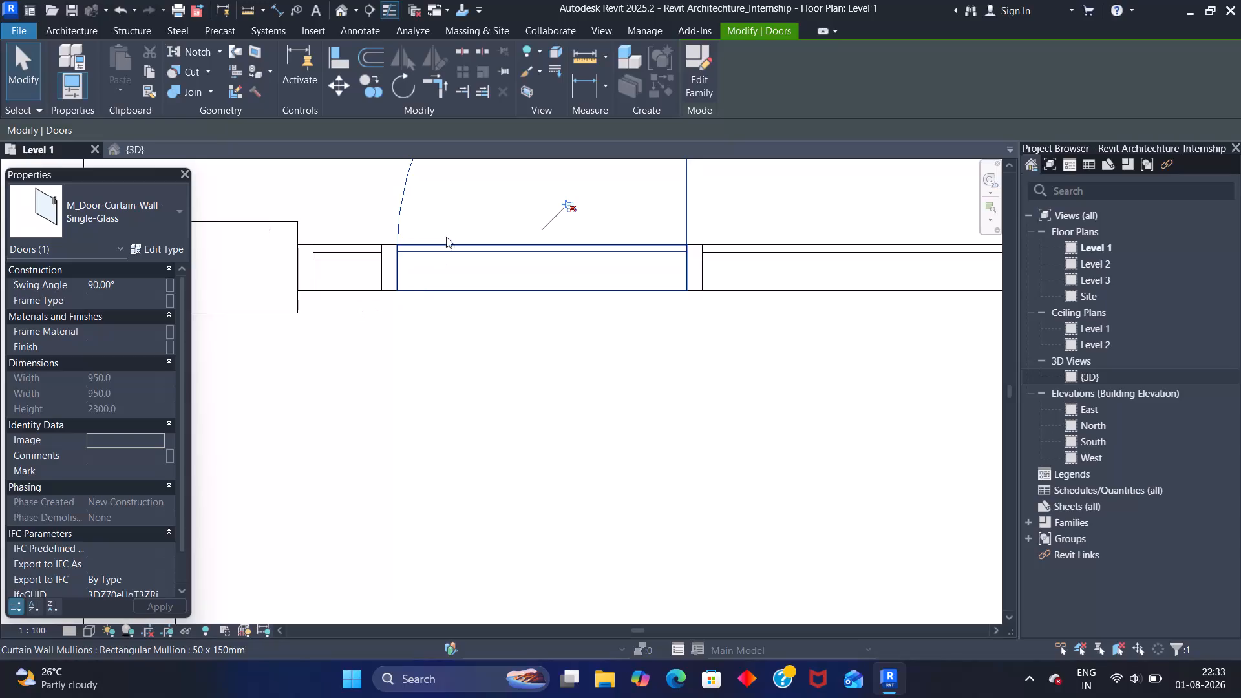
Flip the new glass door in the north Storefront wall so it hinges on its west side and swings outward to the north.
middle_click_drag(453, 209, 393, 380)
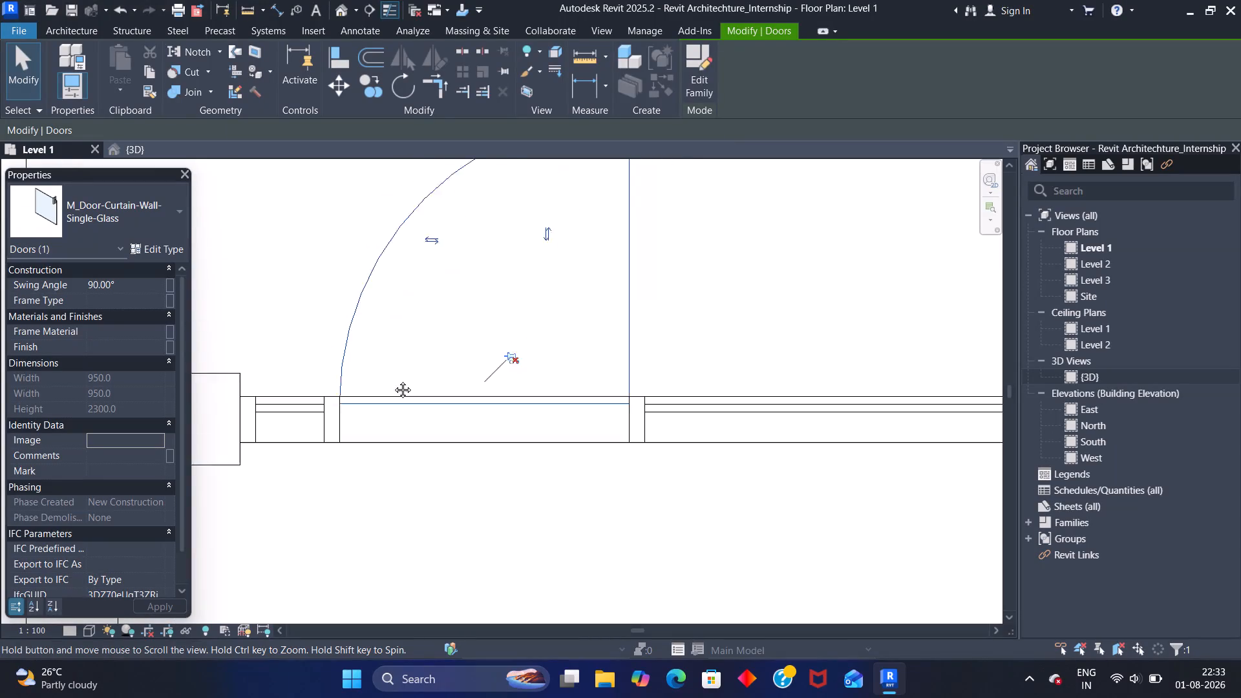
middle_click_drag(393, 380, 394, 385)
left_click(544, 257)
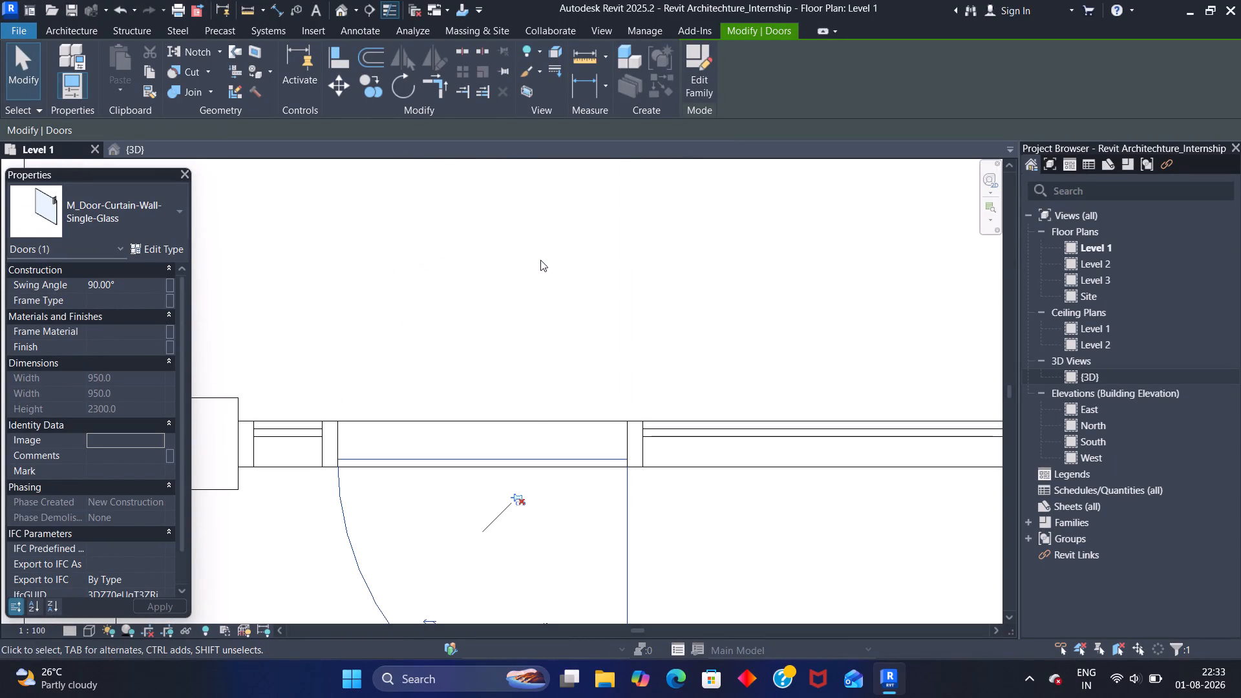
scroll(496, 485, "down", 3)
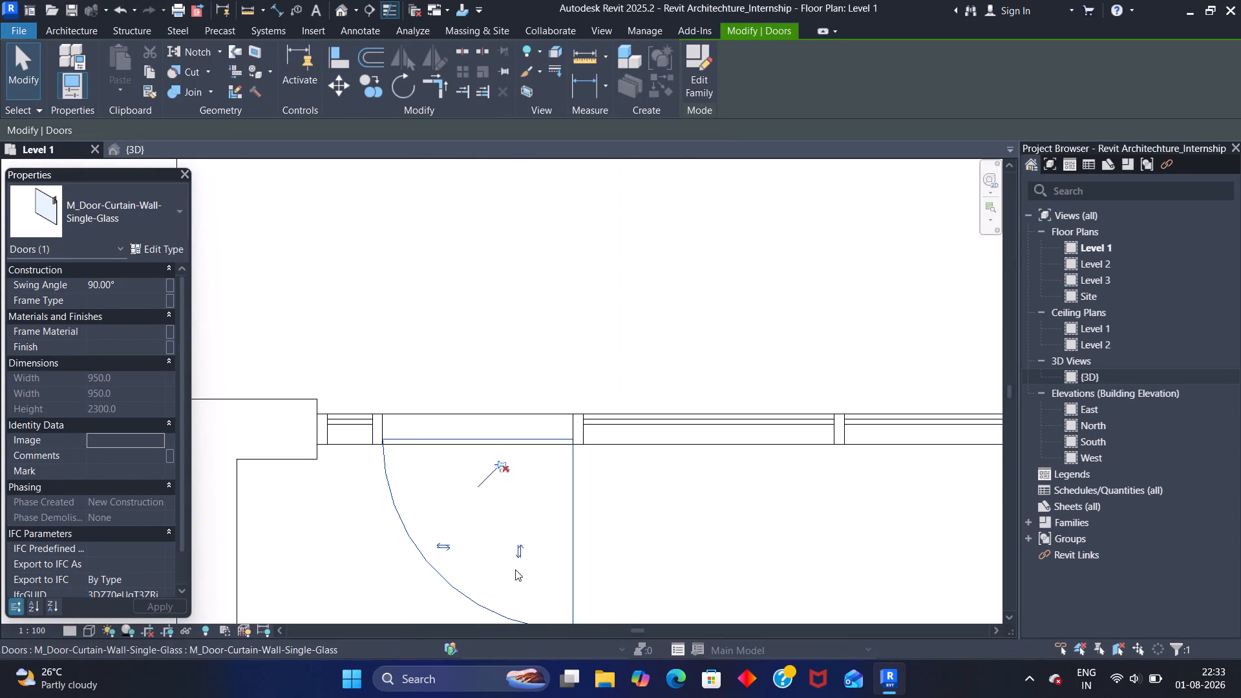
left_click(521, 552)
left_click(440, 313)
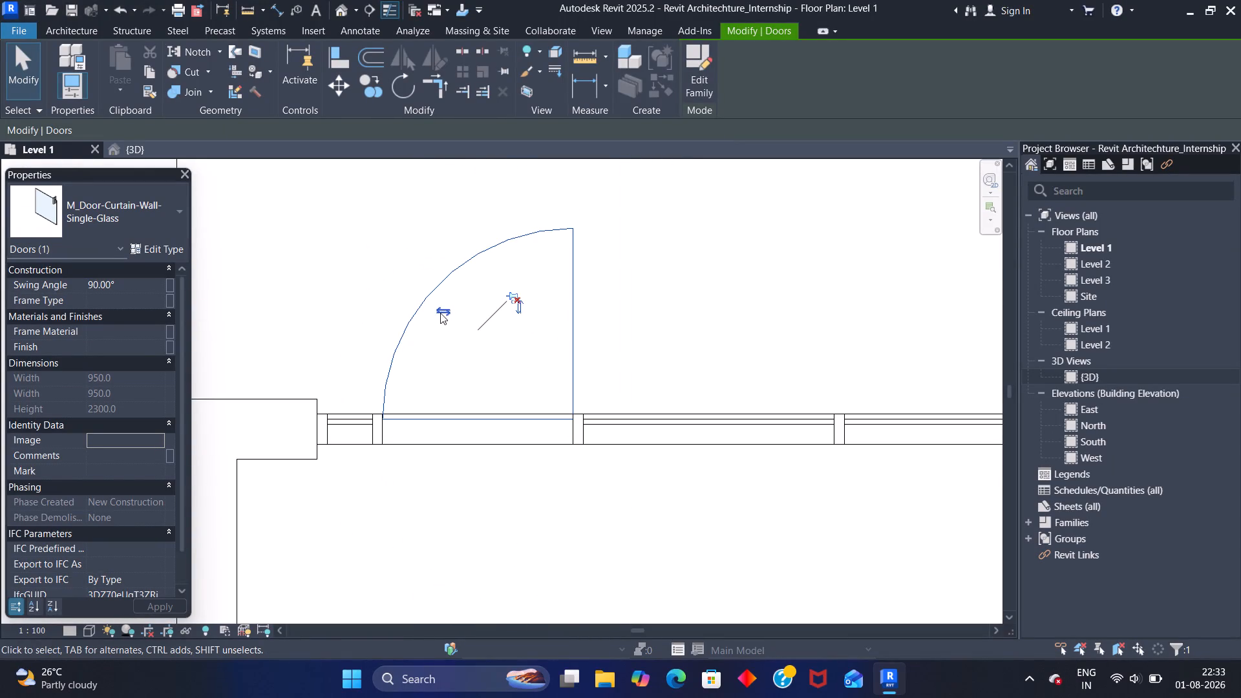
left_click(582, 266)
scroll(575, 271, "down", 1)
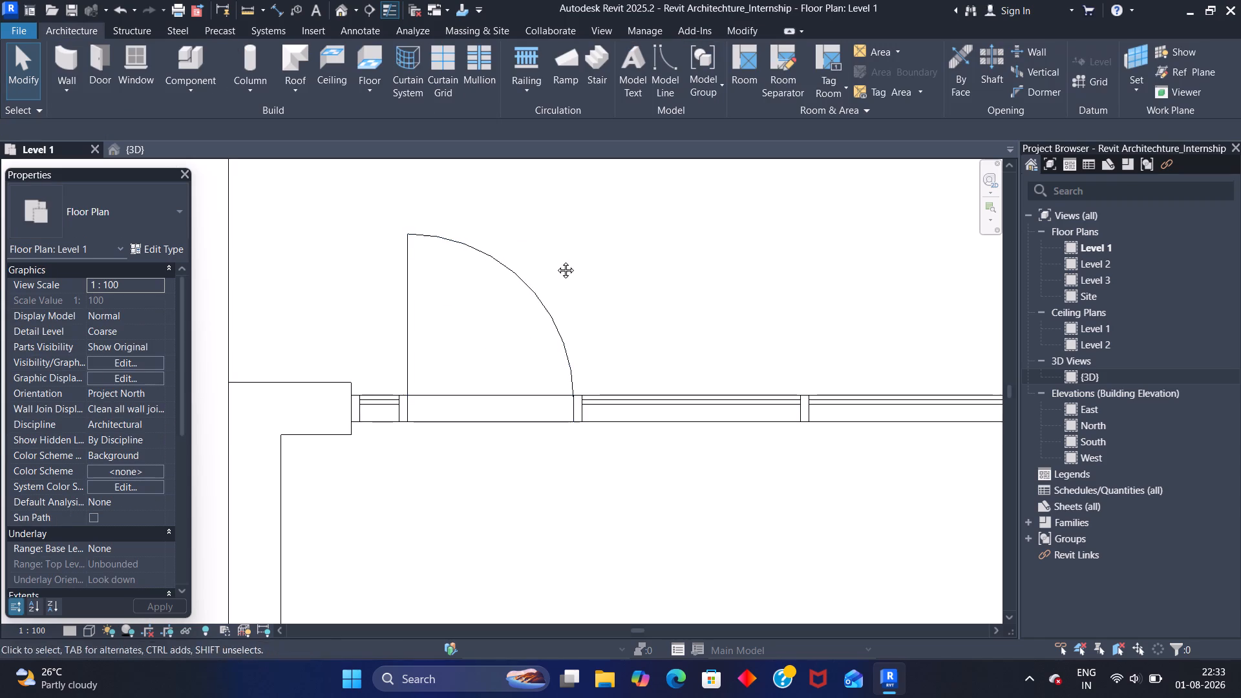
middle_click_drag(557, 260, 510, 251)
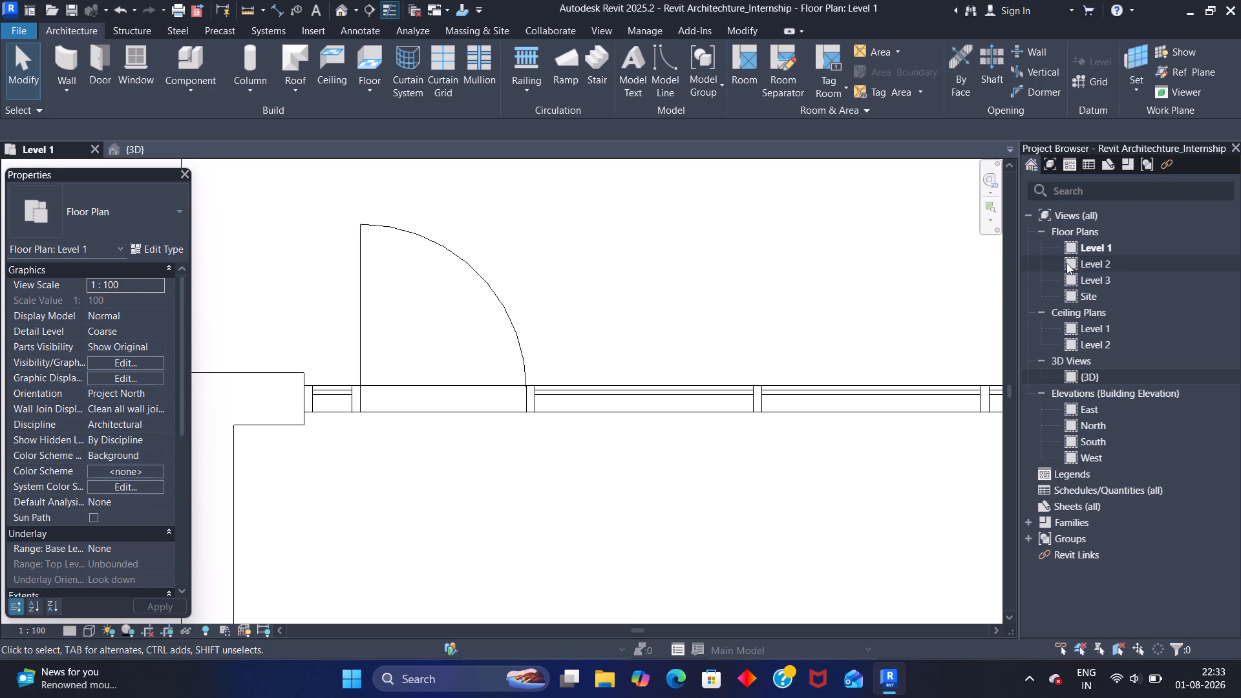
On Level 2, unpin the second glazed panel from the south end of the north-south Storefront wall and change it to M_Door-Curtain-Wall-Single-Glass.
double_click(1138, 266)
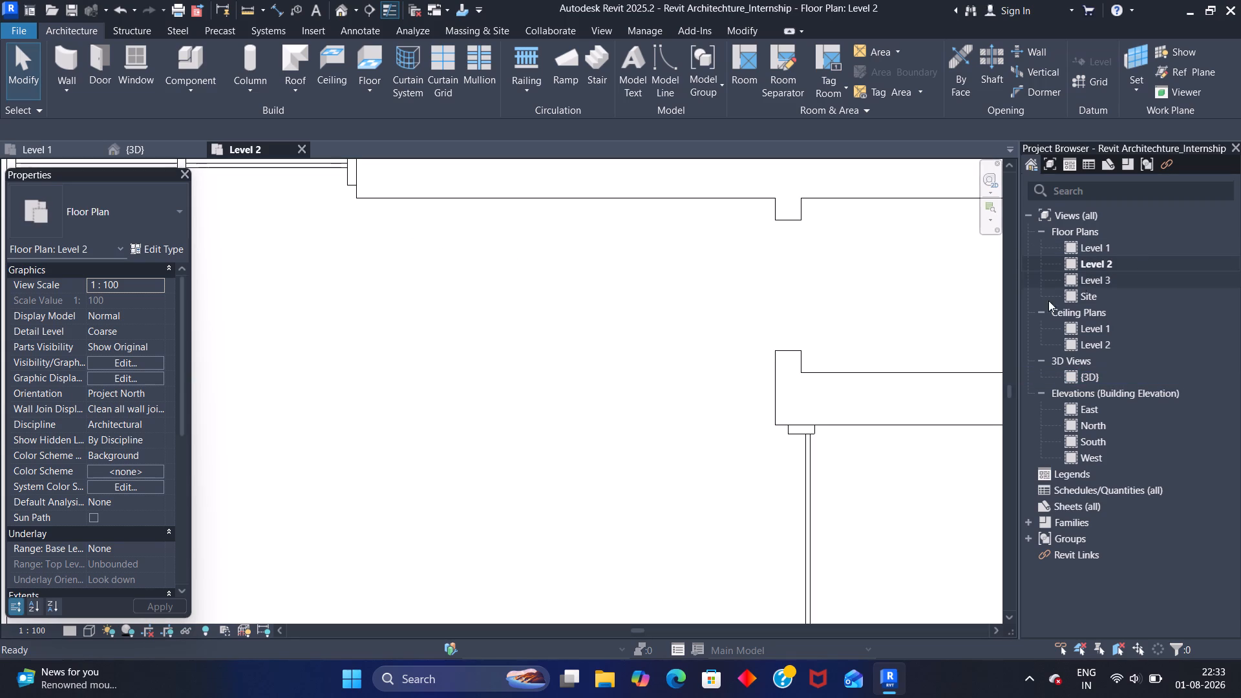
scroll(668, 314, "down", 2)
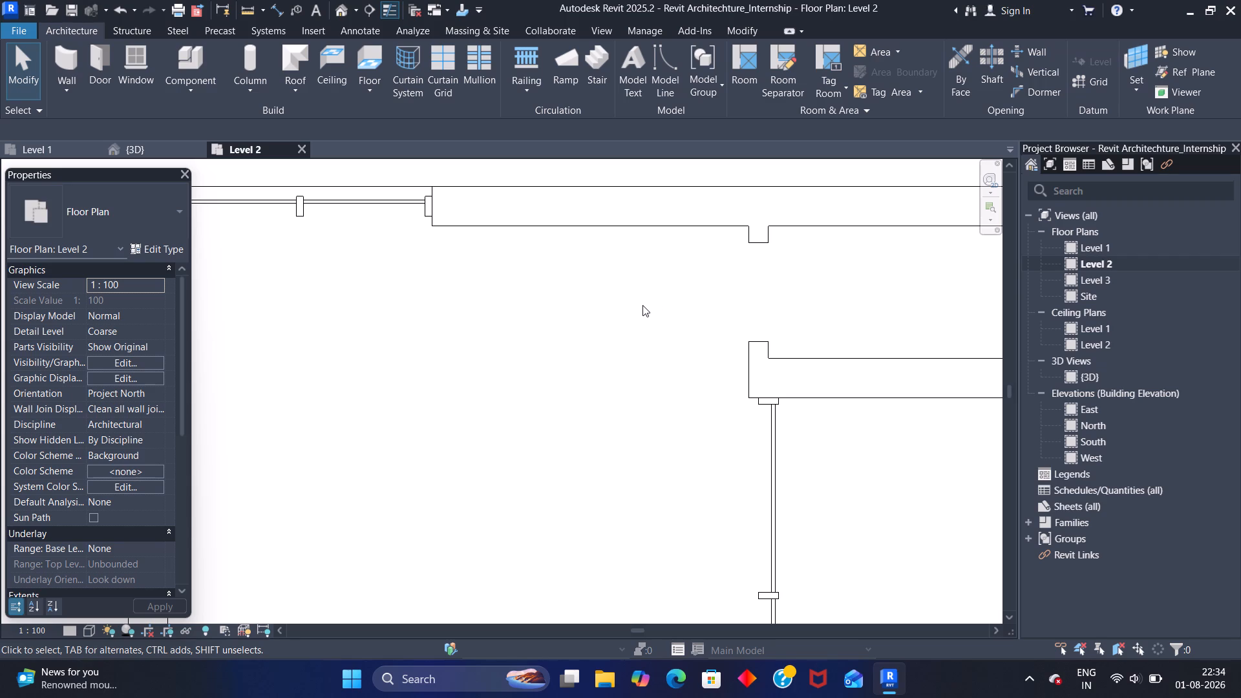
scroll(613, 334, "down", 2)
middle_click_drag(569, 357, 465, 256)
scroll(467, 290, "down", 3)
middle_click_drag(499, 435, 471, 345)
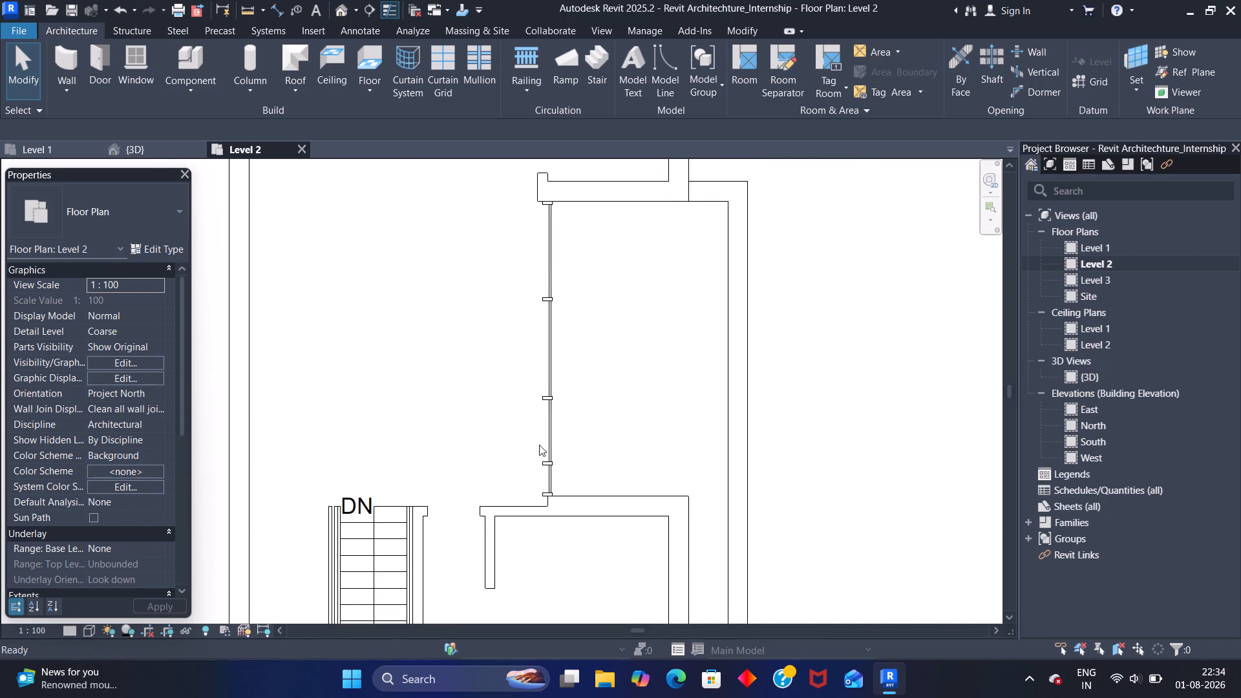
scroll(540, 445, "up", 12)
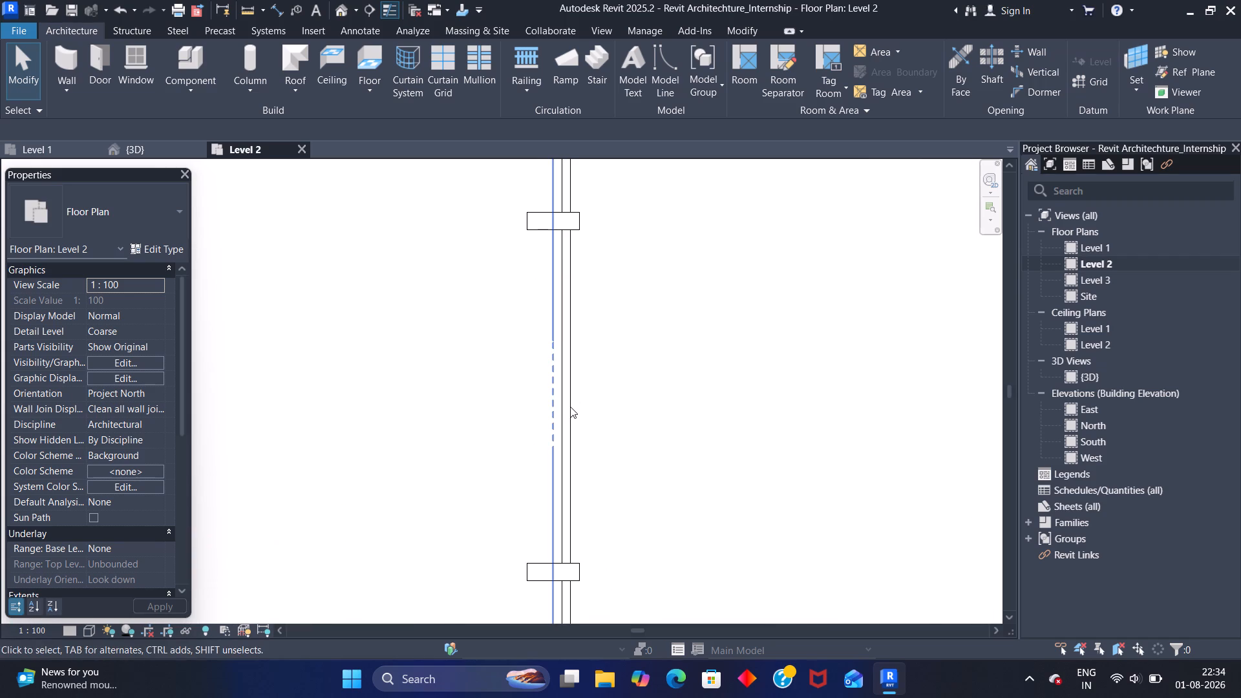
key("Tab")
left_click(570, 407)
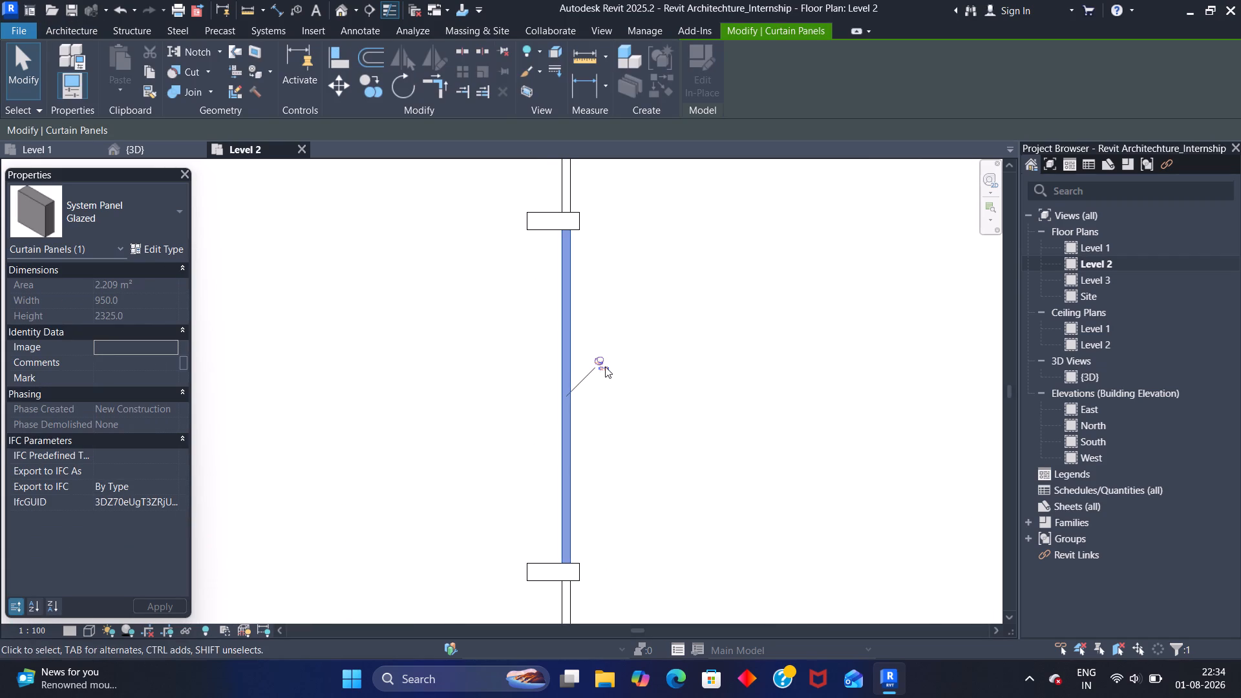
left_click(605, 366)
left_click(173, 213)
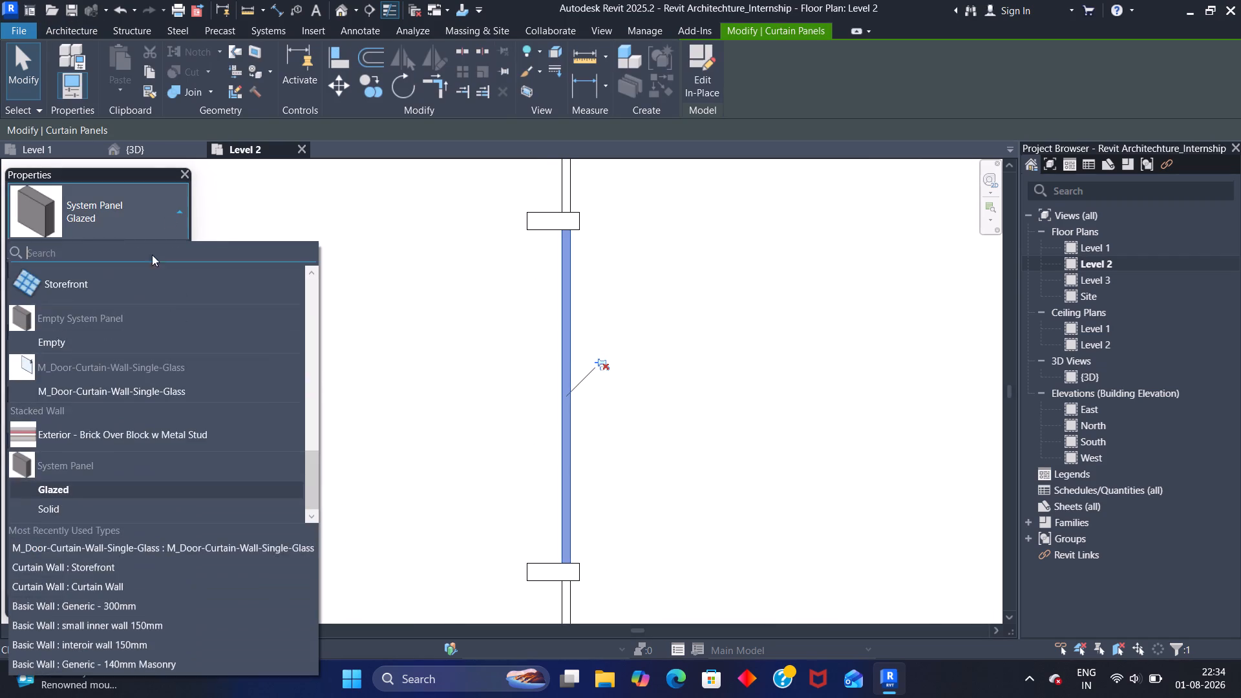
left_click(74, 393)
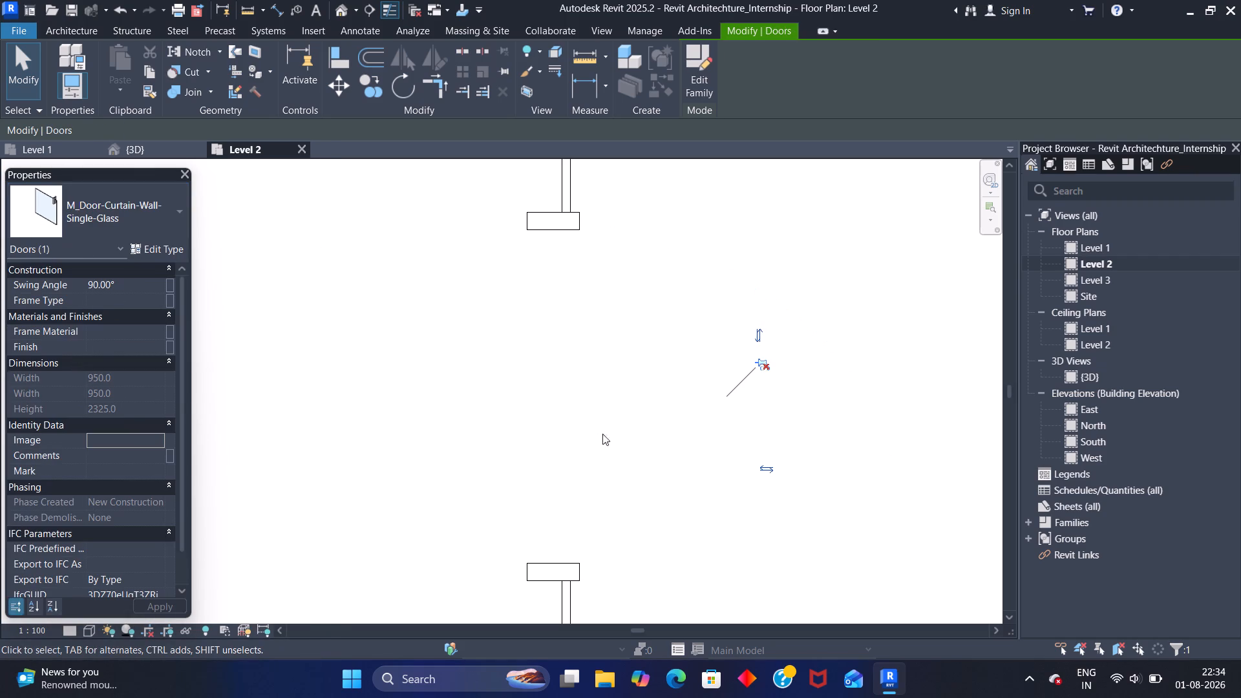
scroll(557, 445, "down", 1)
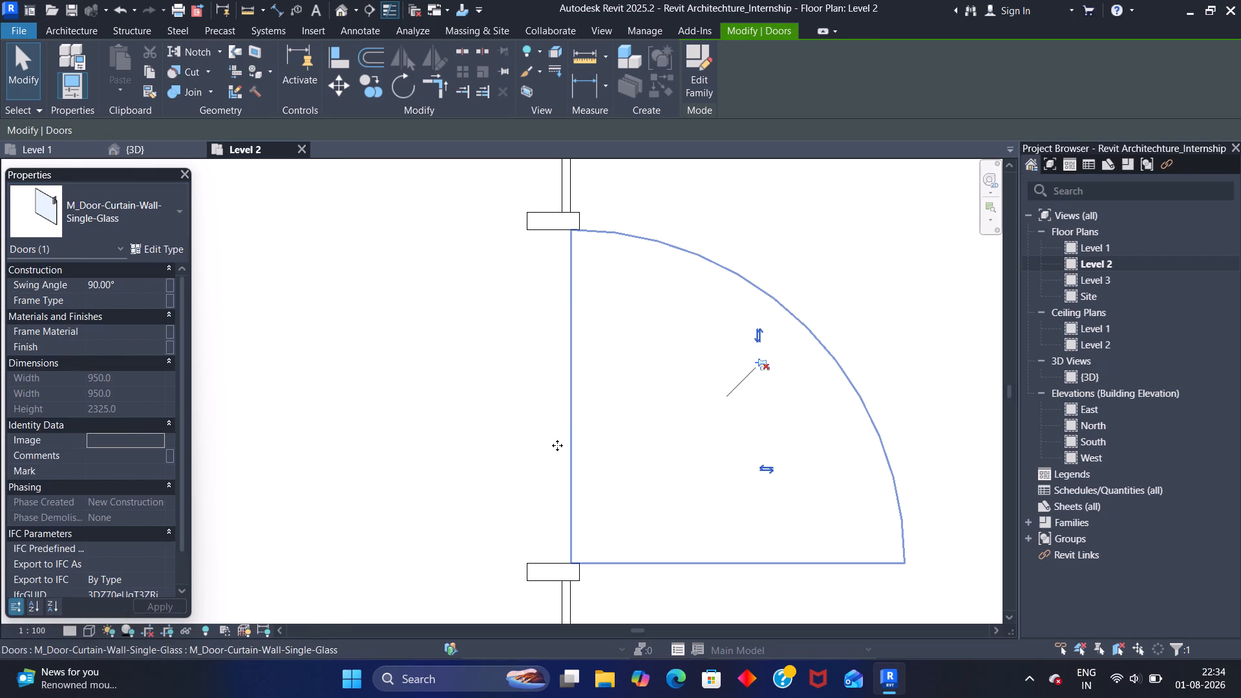
scroll(557, 445, "down", 4)
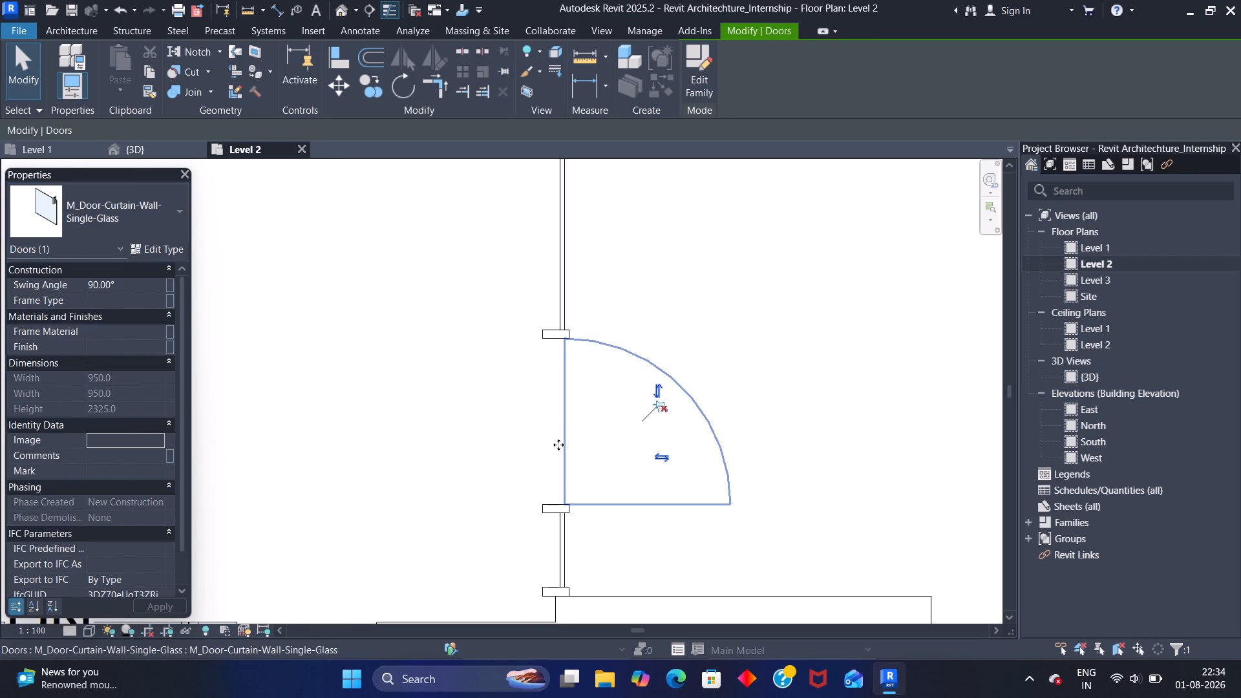
left_click(558, 445)
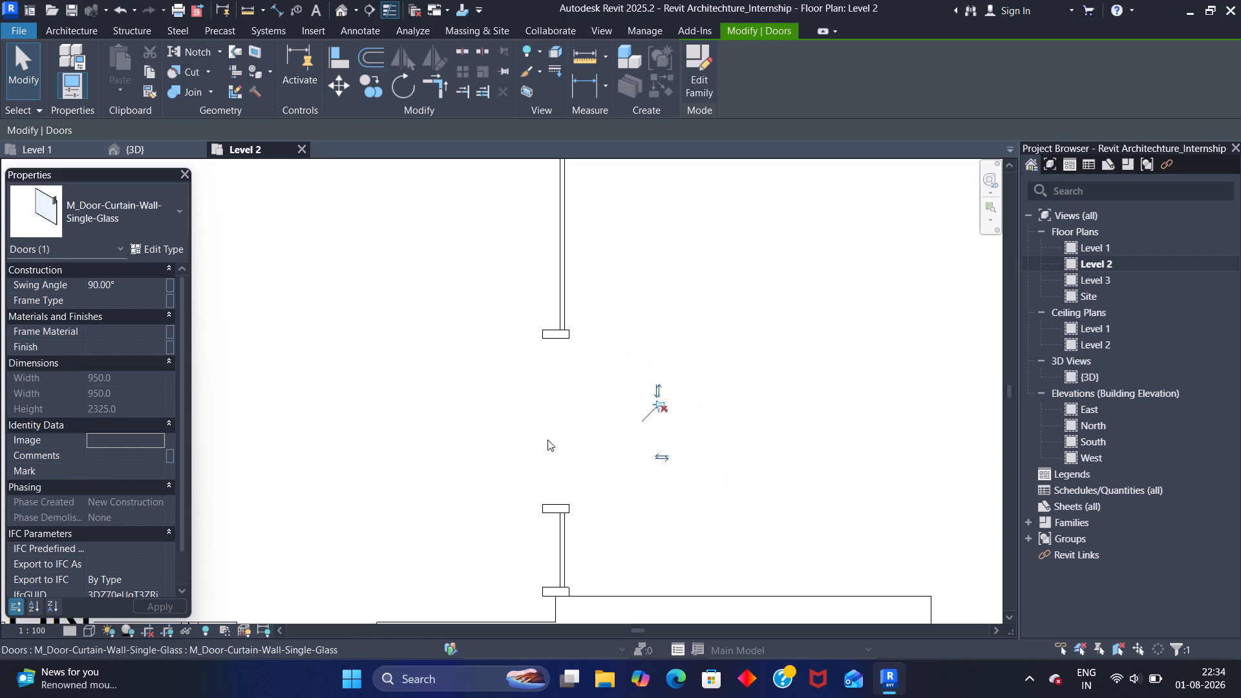
left_click(473, 414)
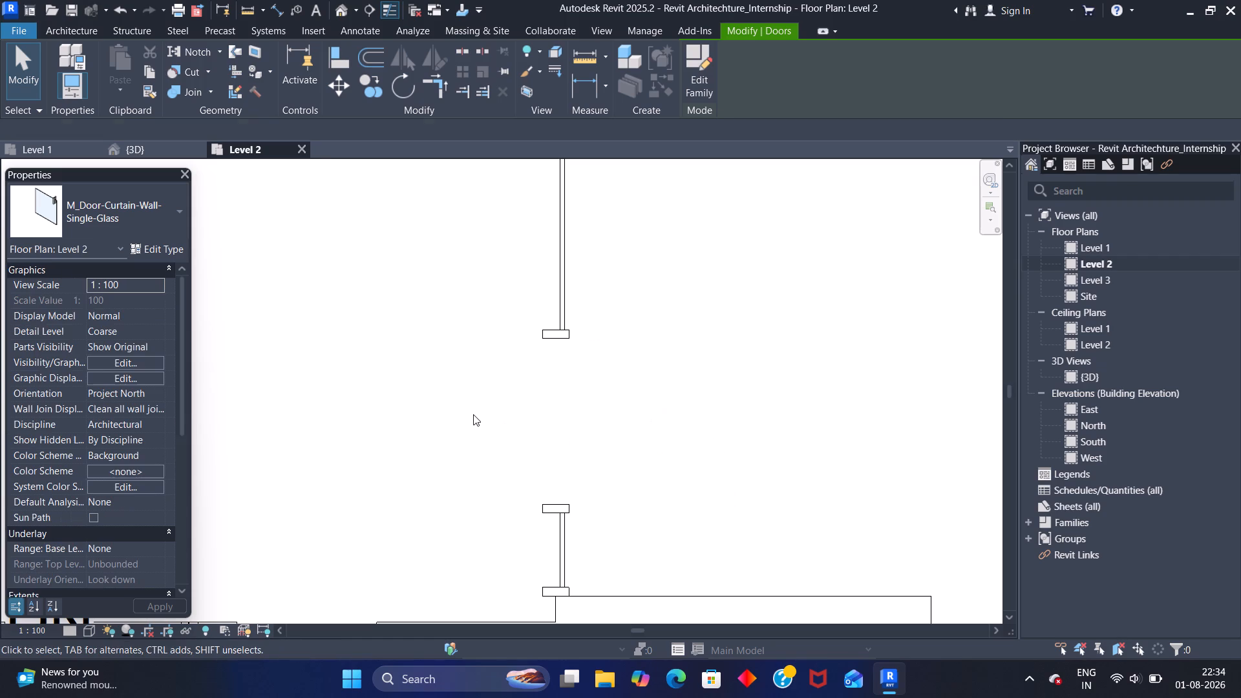
Unpin the west panel of the two-panel Storefront wall near Level 2's southeast corner and change it to M_Door-Curtain-Wall-Single-Glass.
scroll(483, 405, "down", 3)
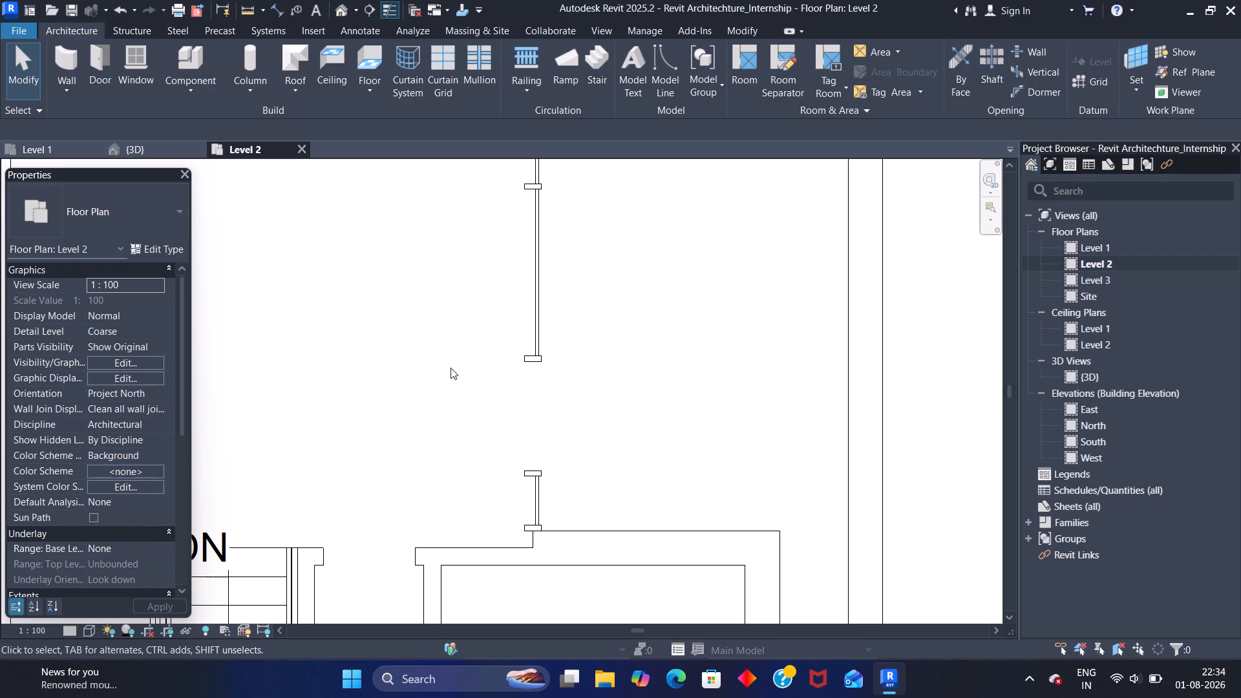
middle_click_drag(313, 450, 476, 0)
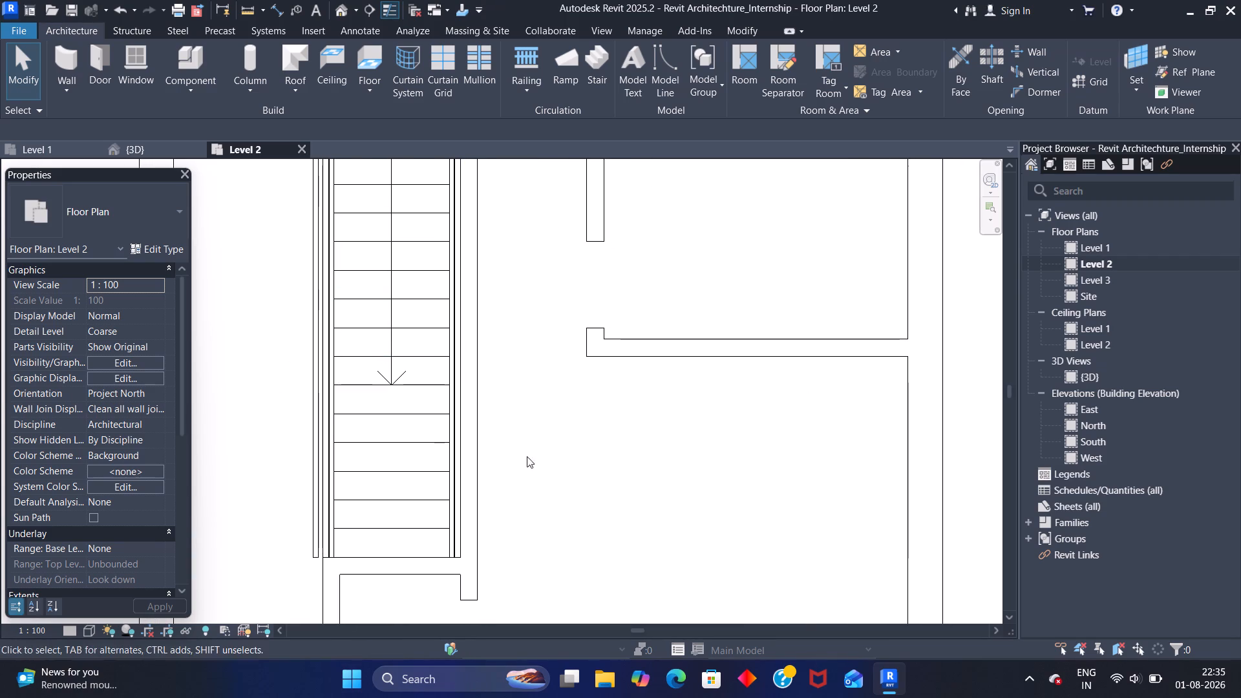
scroll(539, 455, "down", 1)
middle_click_drag(546, 462, 466, 105)
scroll(590, 333, "up", 2)
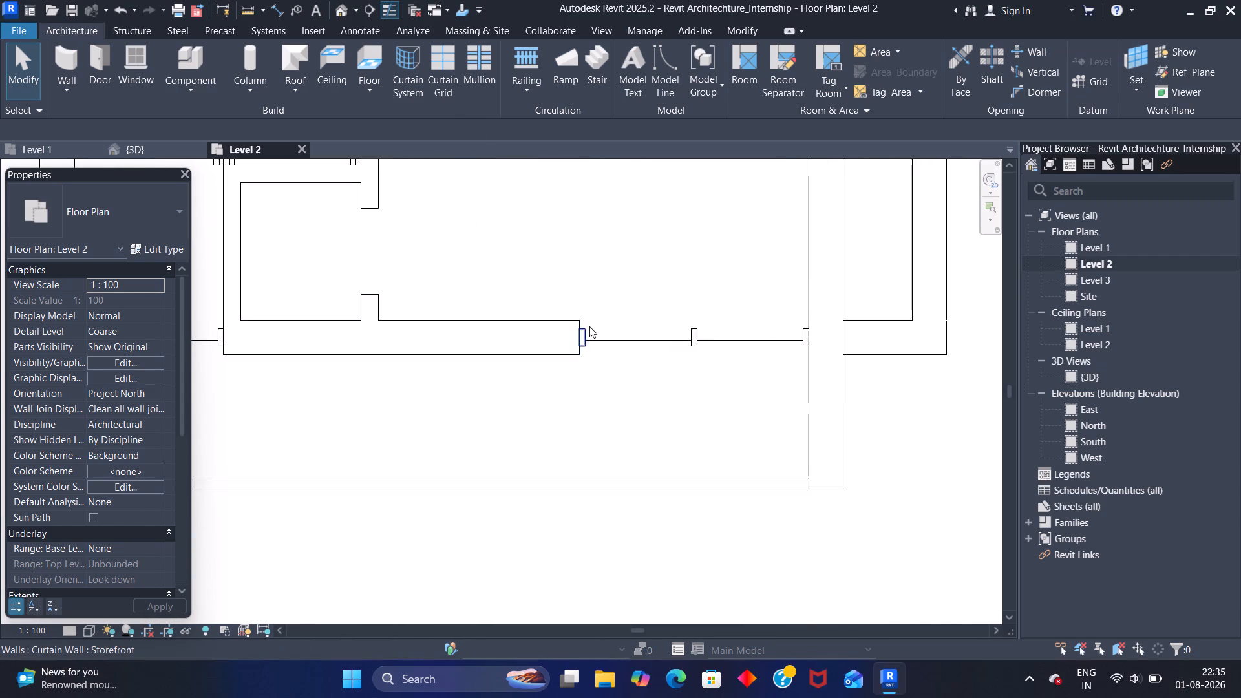
scroll(589, 326, "up", 3)
scroll(627, 374, "up", 6)
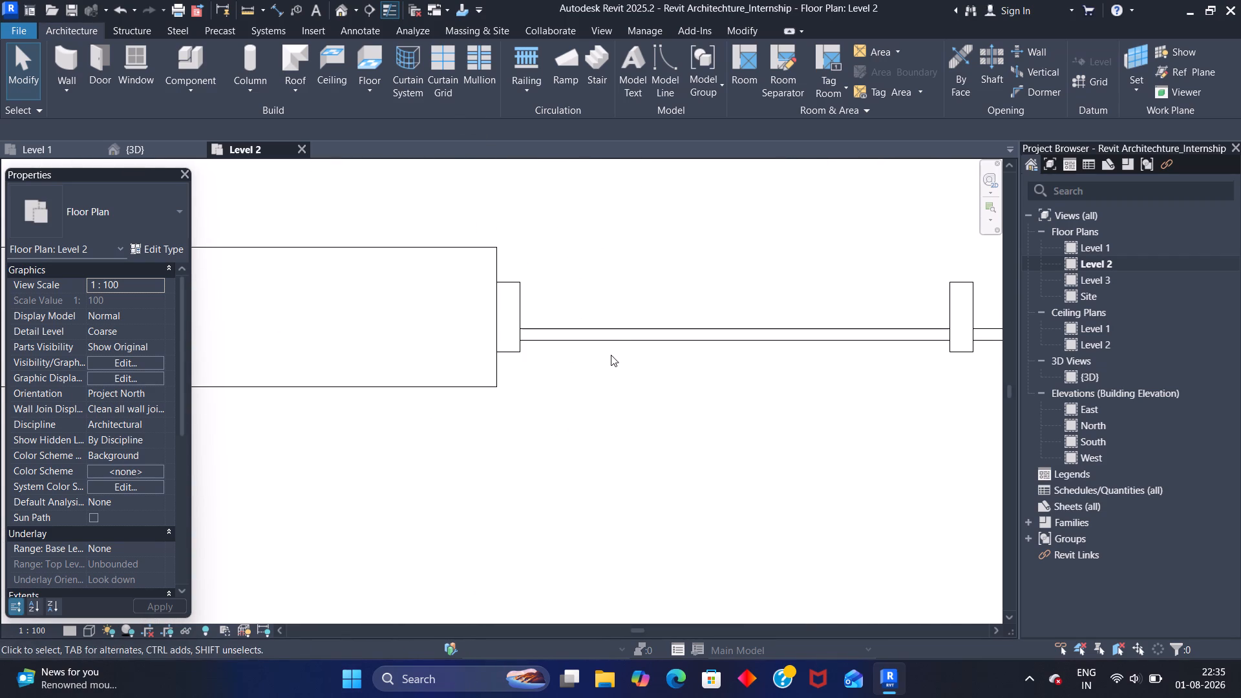
key("Tab")
left_click(616, 337)
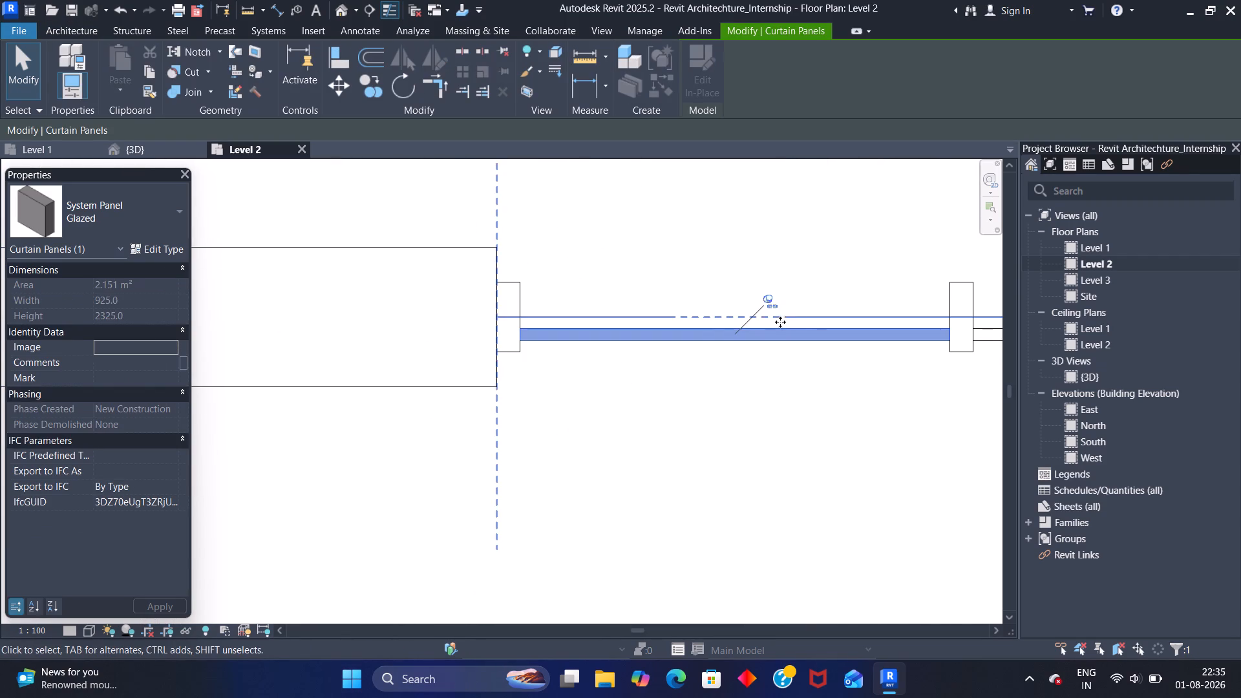
left_click(772, 301)
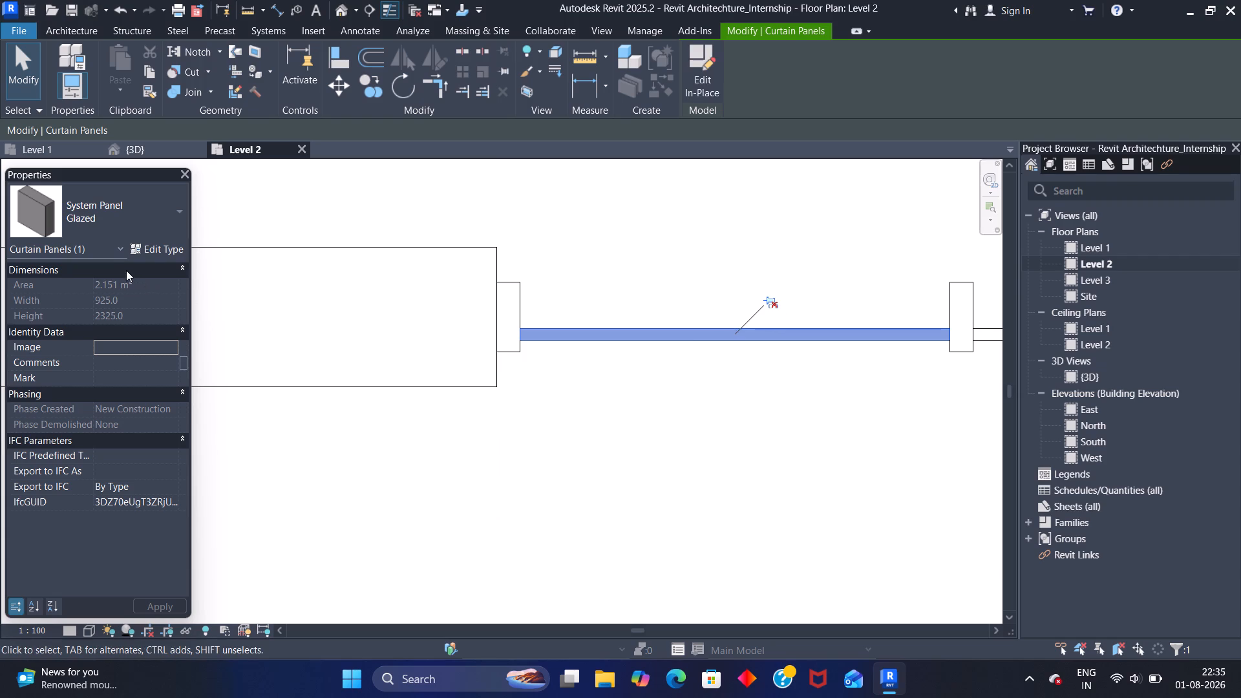
left_click(178, 208)
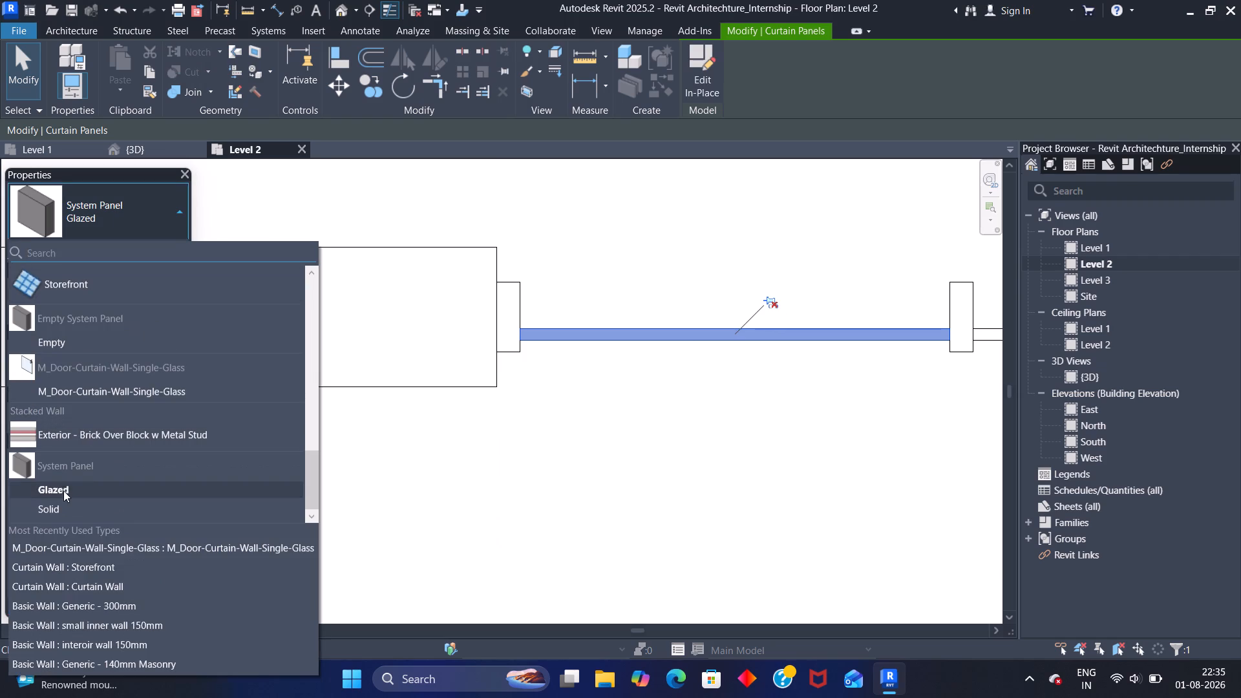
left_click(95, 395)
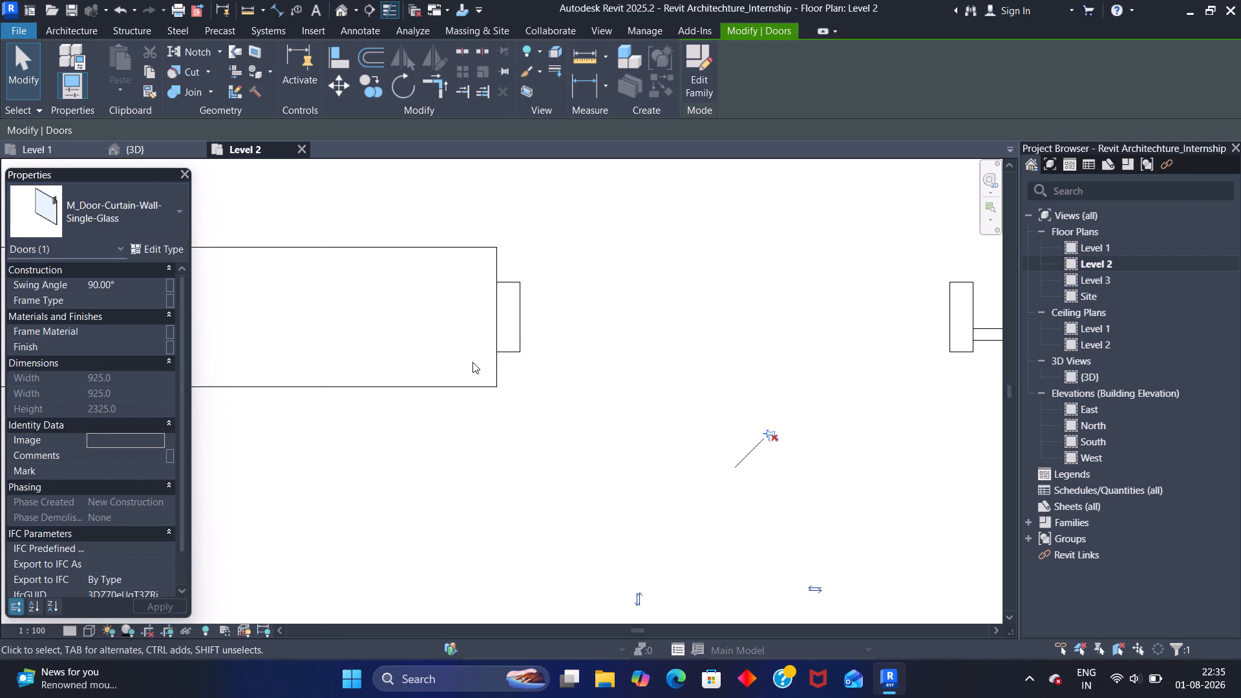
left_click(626, 346)
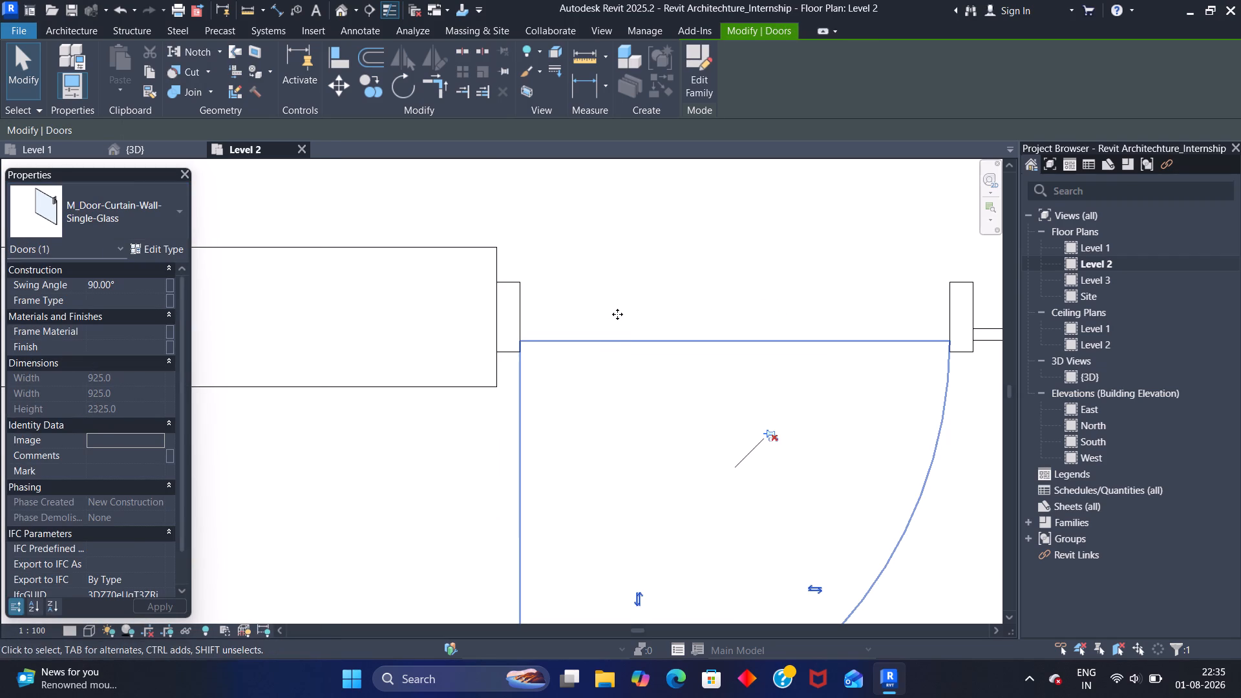
left_click(620, 303)
scroll(624, 302, "down", 7)
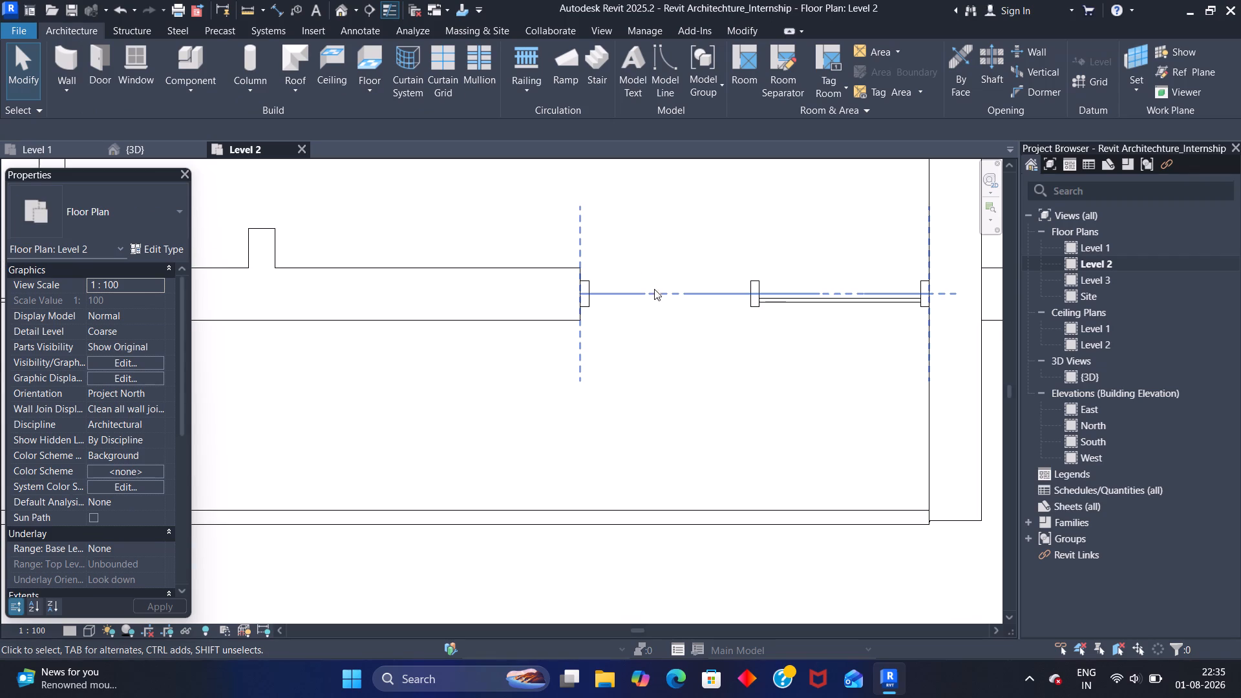
left_click(638, 255)
Flip the hand of the southeast glass door so it hinges on its east side.
left_click(745, 308)
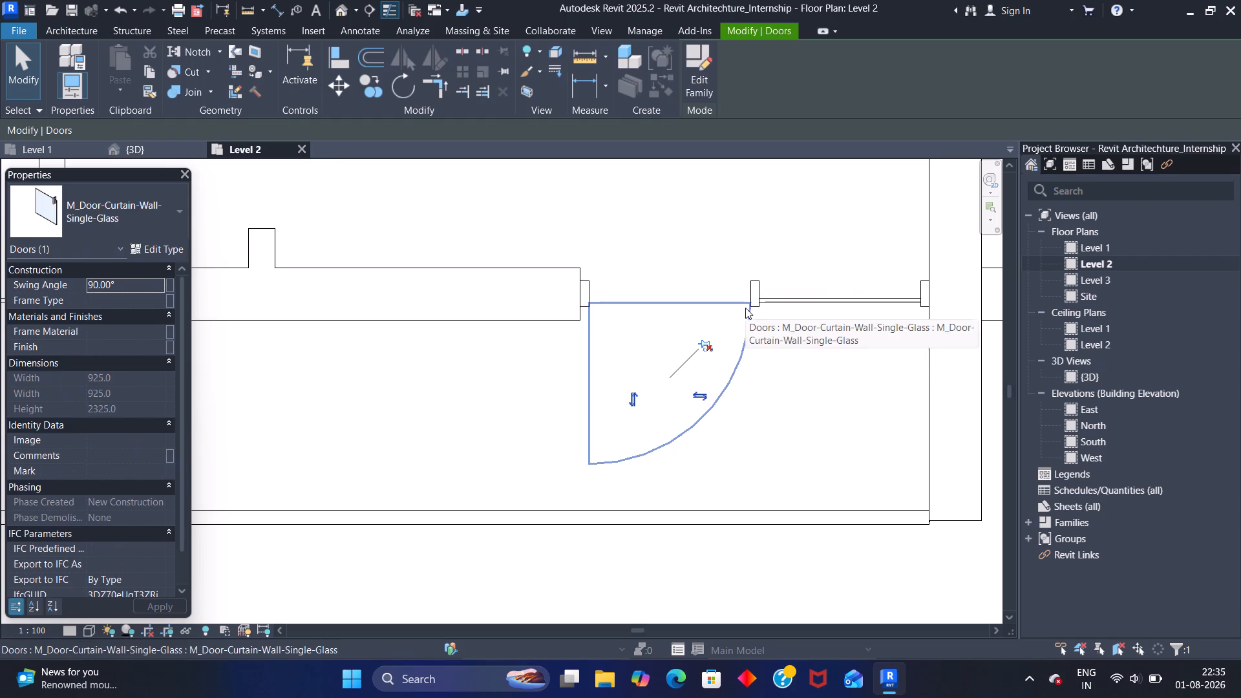
left_click(697, 395)
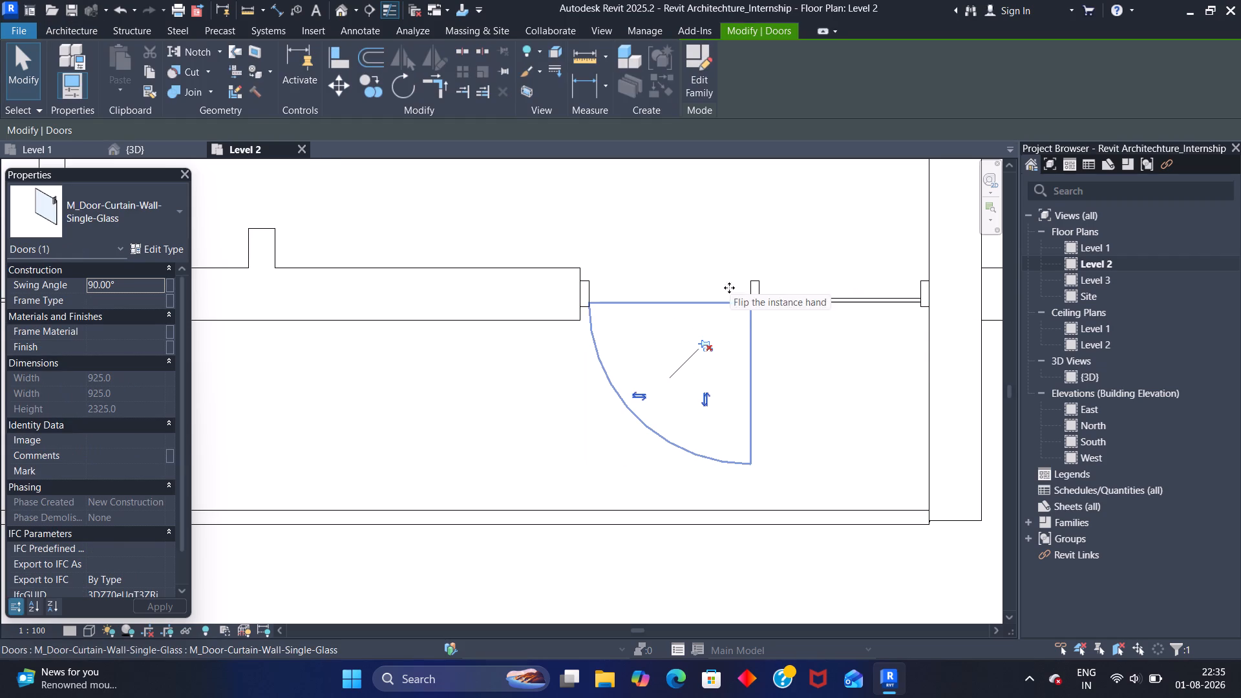
left_click(719, 255)
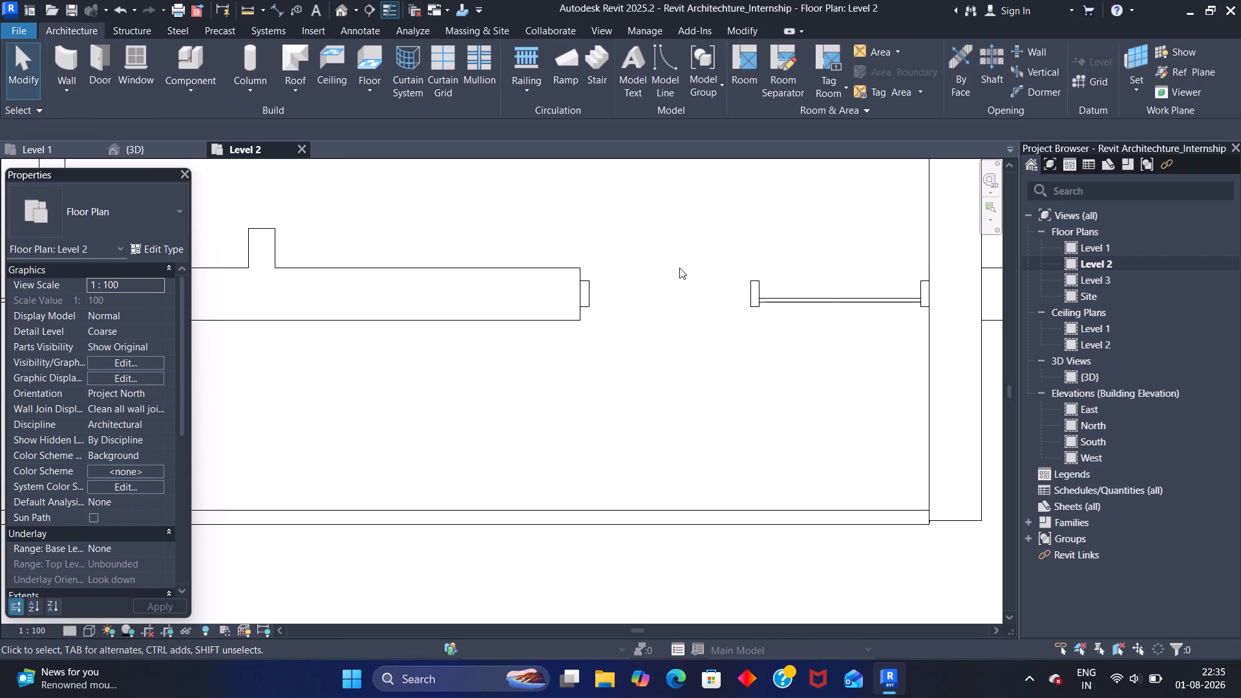
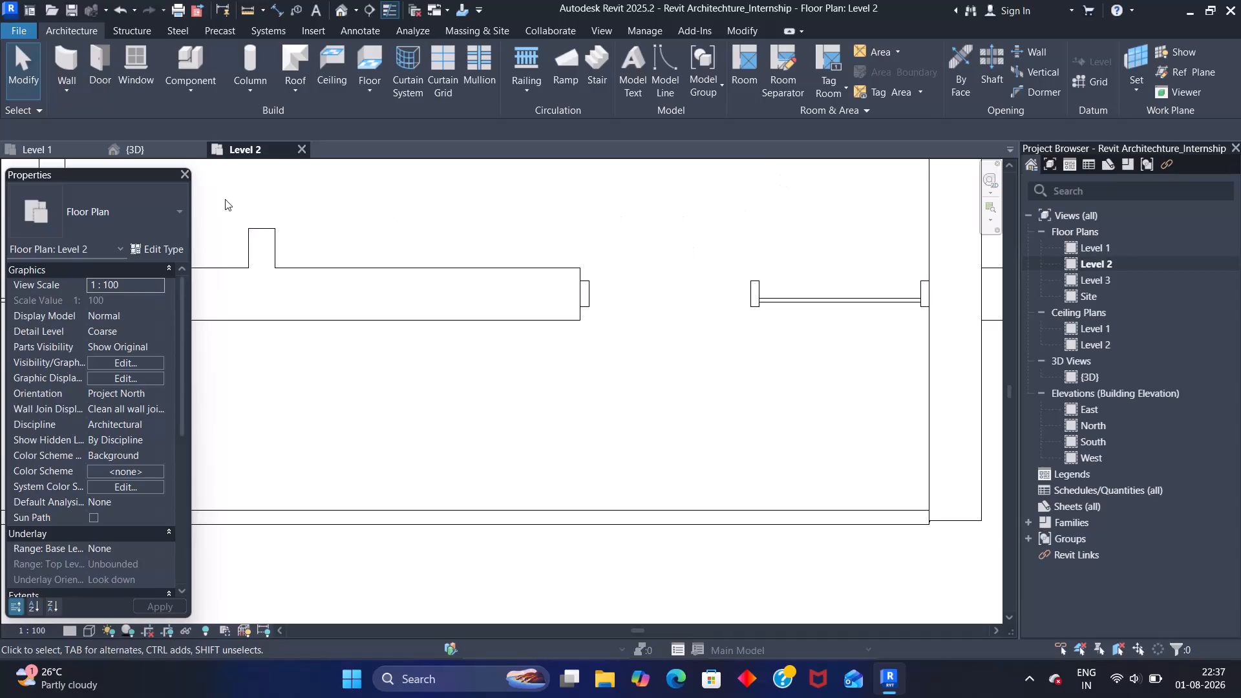
In the 3D view, examine the house exterior and the Level 2 Storefront glazing on the front facade.
left_click(145, 147)
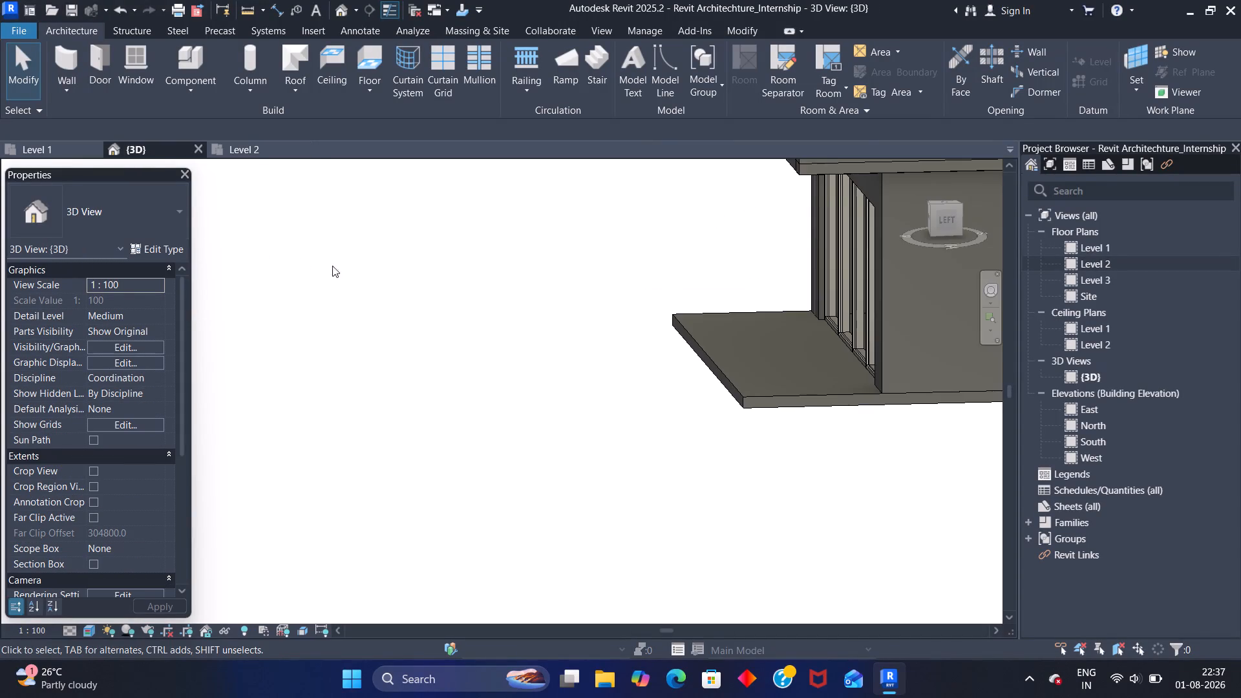
scroll(365, 273, "down", 1)
scroll(400, 322, "down", 5)
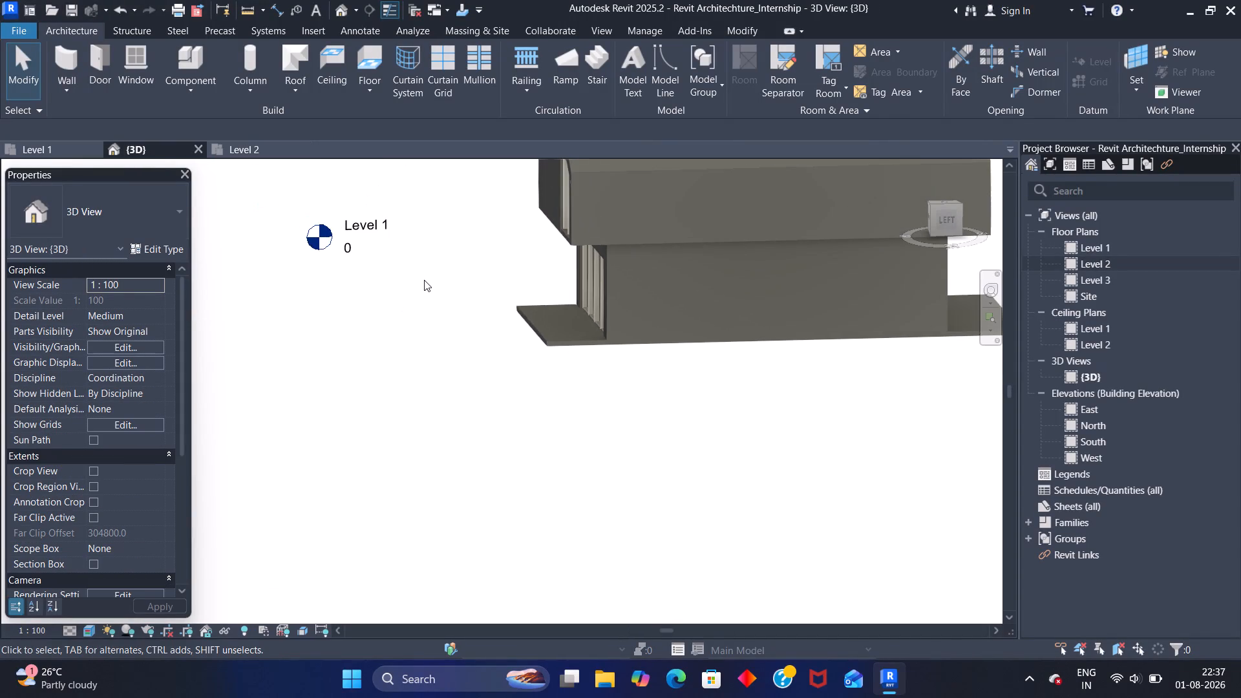
middle_click_drag(404, 281, 561, 358, "shift")
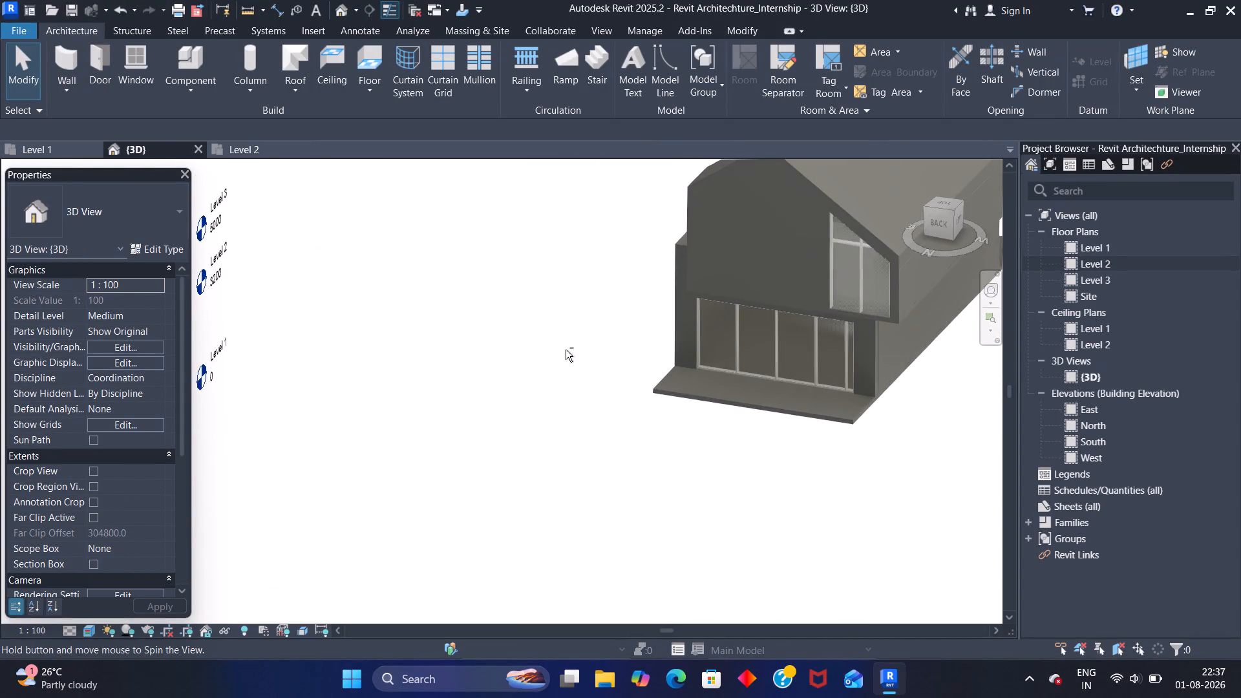
middle_click_drag(553, 328, 279, 292, "shift")
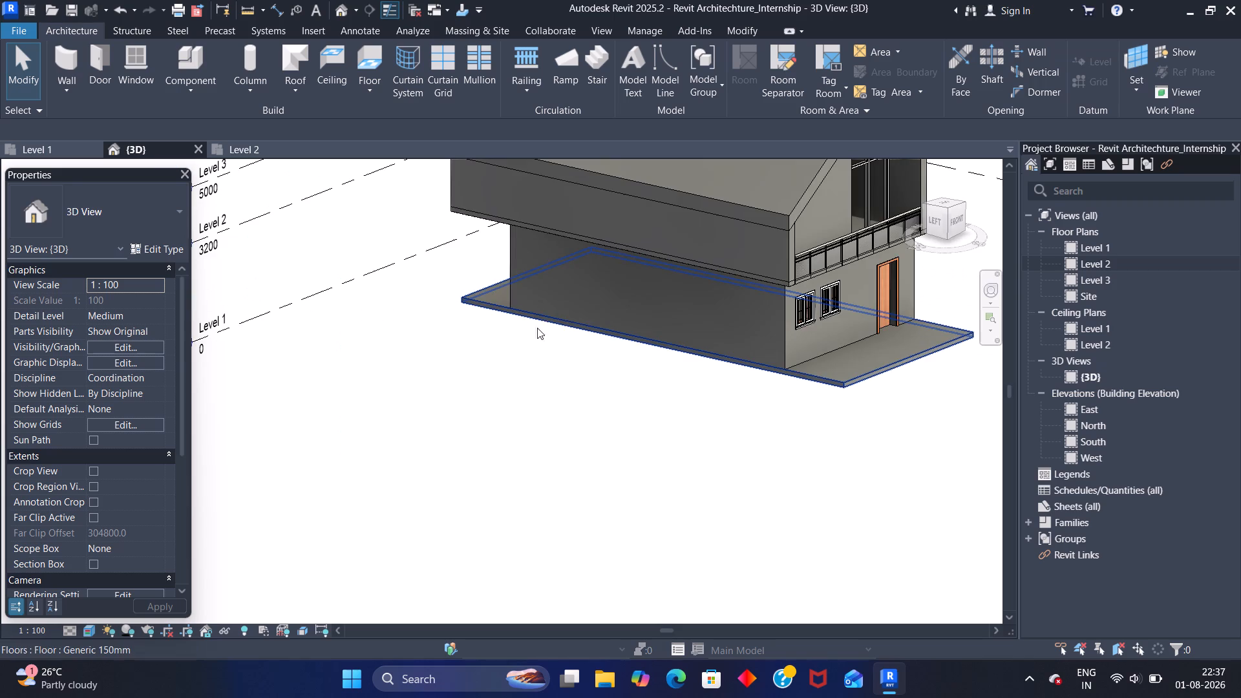
middle_click_drag(669, 375, 423, 384, "shift")
middle_click_drag(403, 328, 518, 394, "shift")
middle_click_drag(741, 237, 609, 321)
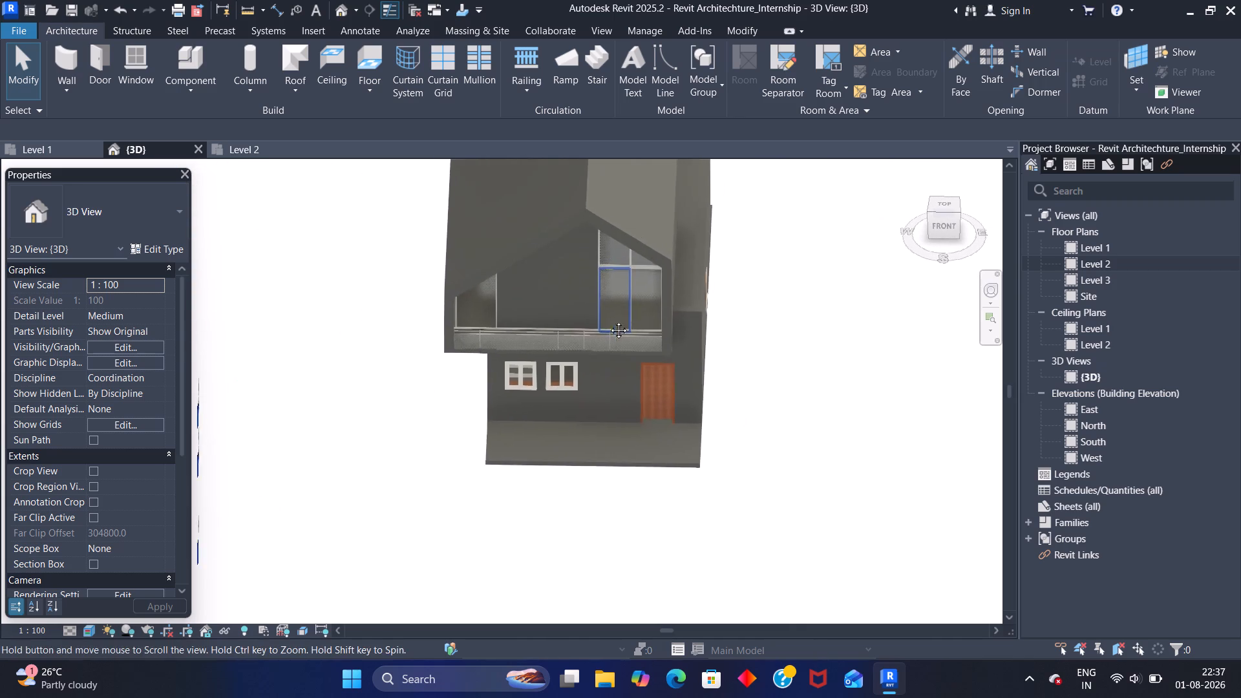
middle_click_drag(609, 321, 609, 321)
scroll(612, 306, "up", 12)
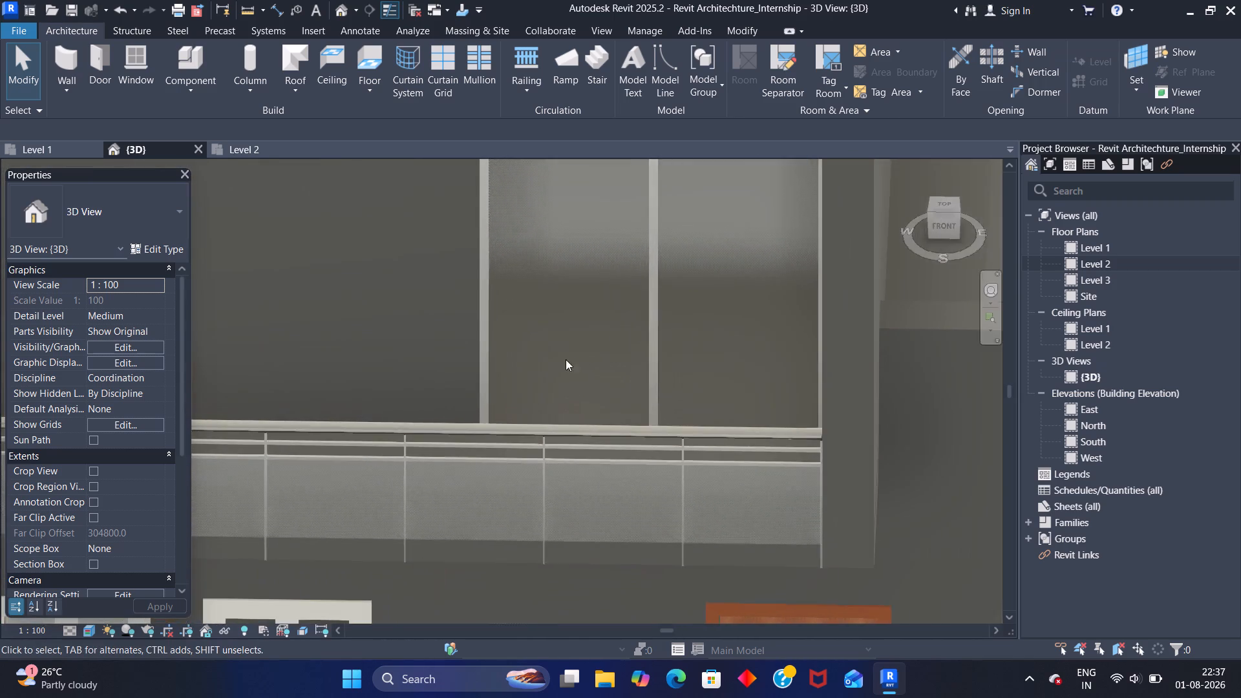
scroll(540, 363, "down", 12)
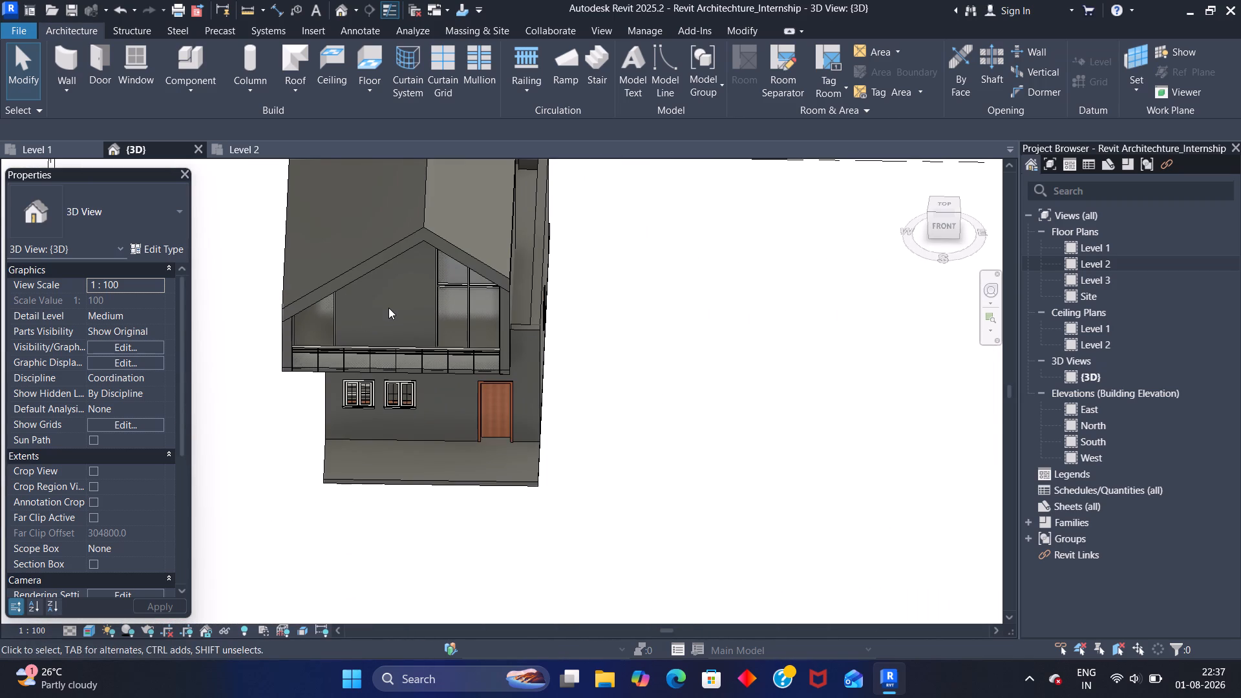
Raise the base of the Level 2 Storefront wall containing the glass door, facing the side terrace, to a base offset of 140 mm.
middle_click_drag(632, 352, 591, 366, "shift")
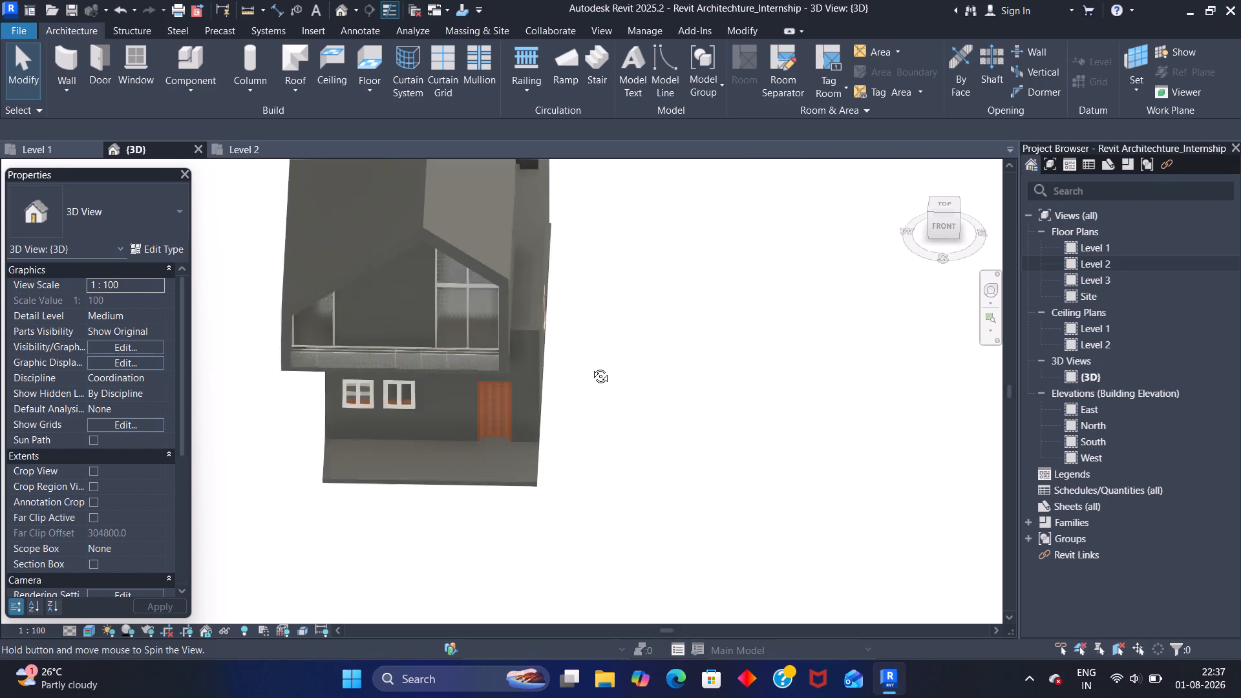
middle_click_drag(591, 366, 467, 403, "shift")
middle_click_drag(648, 355, 558, 443, "shift")
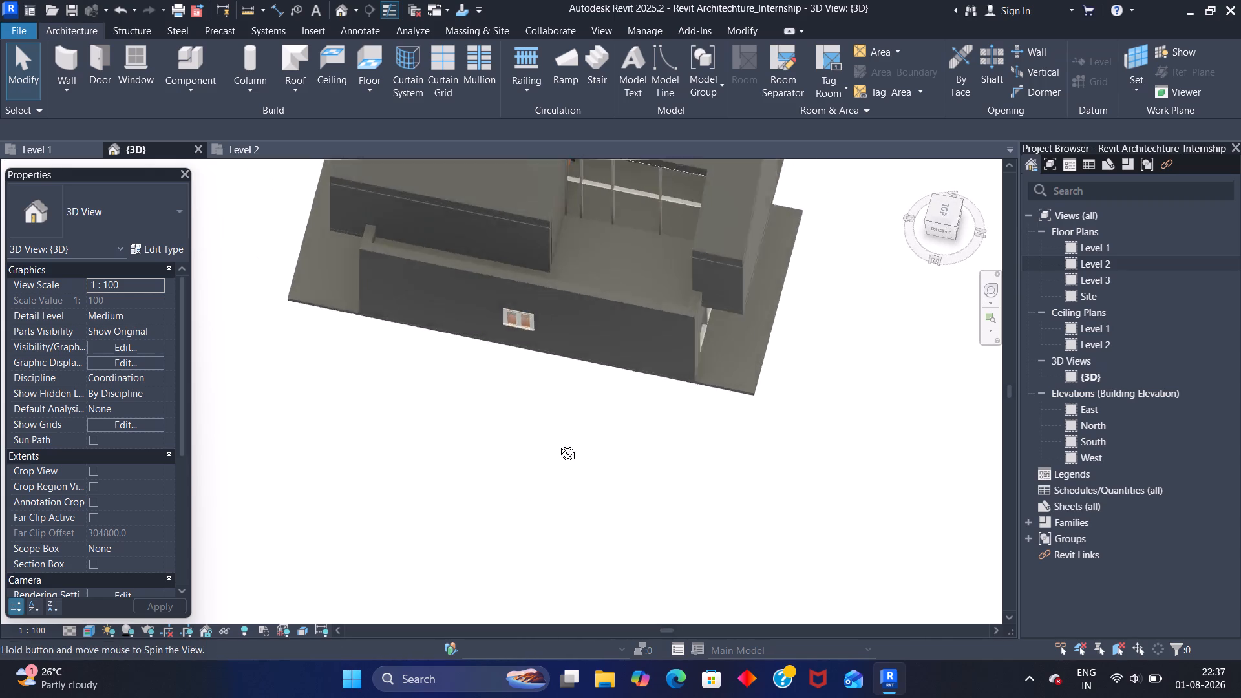
middle_click_drag(558, 443, 567, 416, "shift")
middle_click_drag(605, 227, 577, 392)
scroll(575, 395, "up", 4)
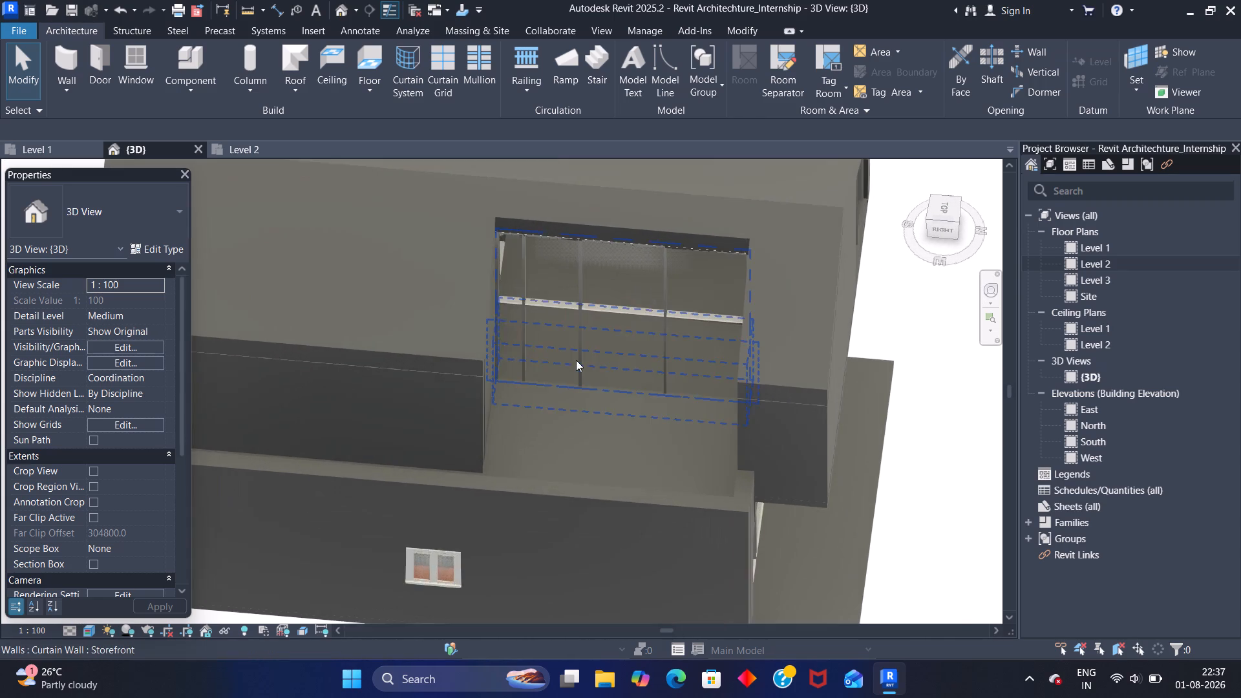
scroll(576, 360, "up", 3)
middle_click_drag(578, 442, 598, 323, "shift")
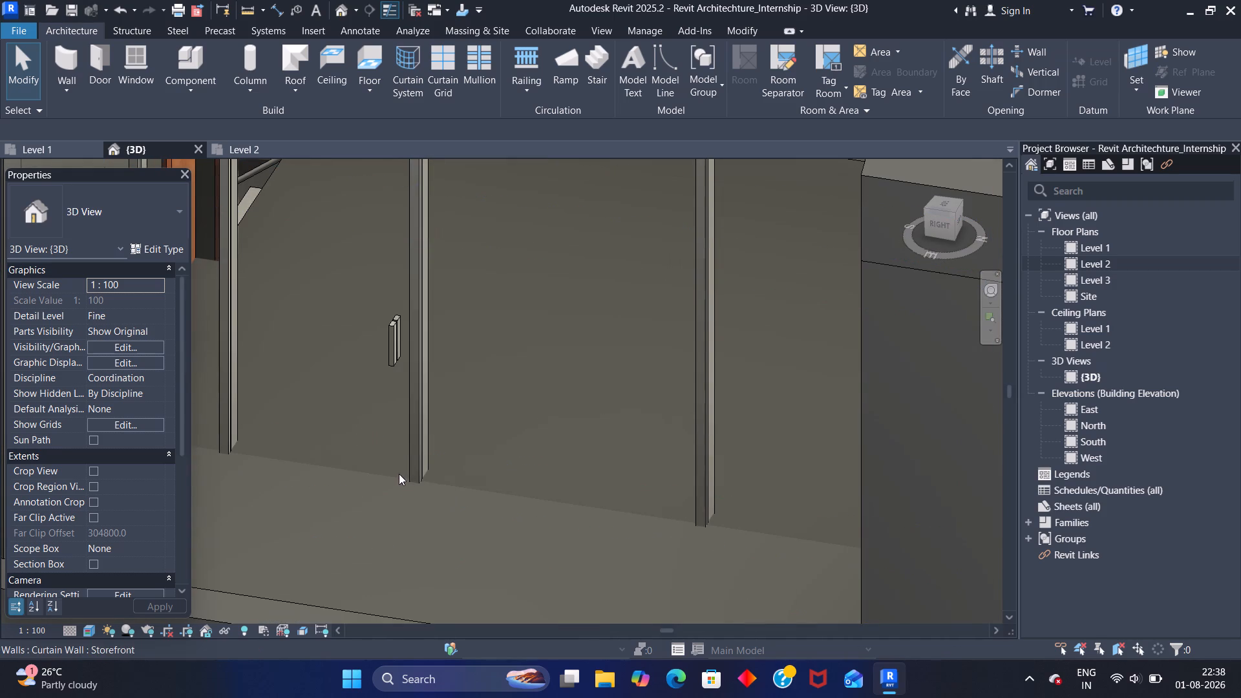
left_click(407, 465)
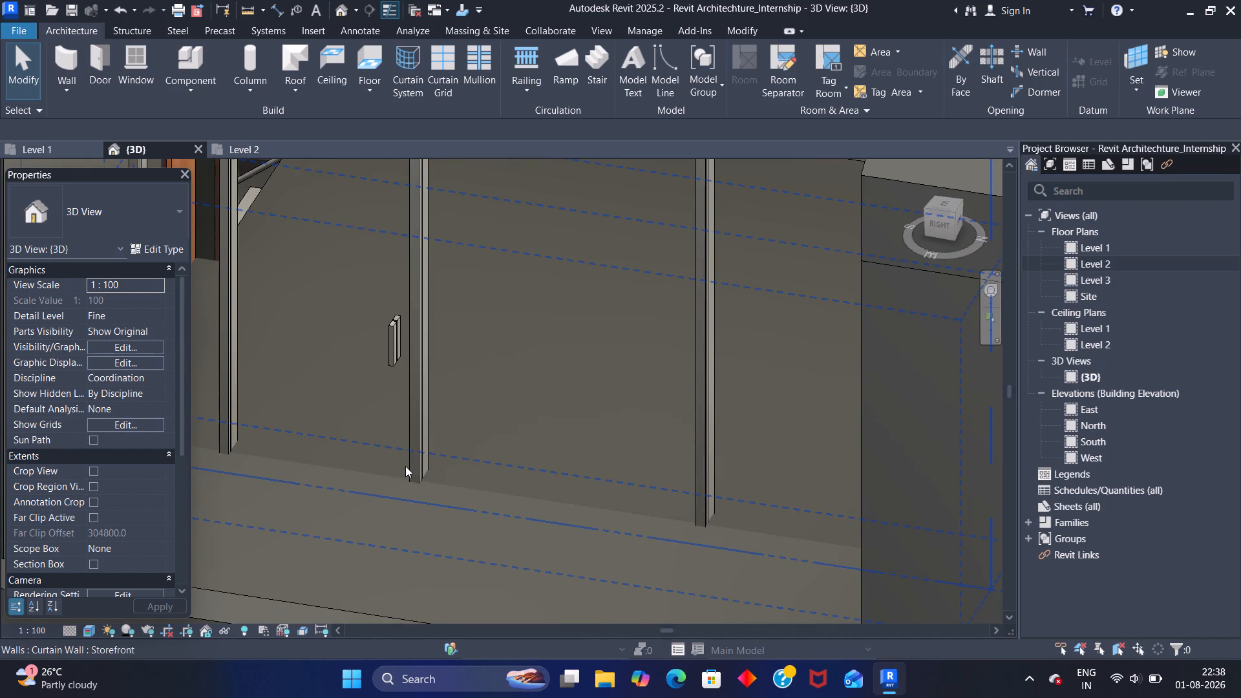
scroll(435, 447, "down", 2)
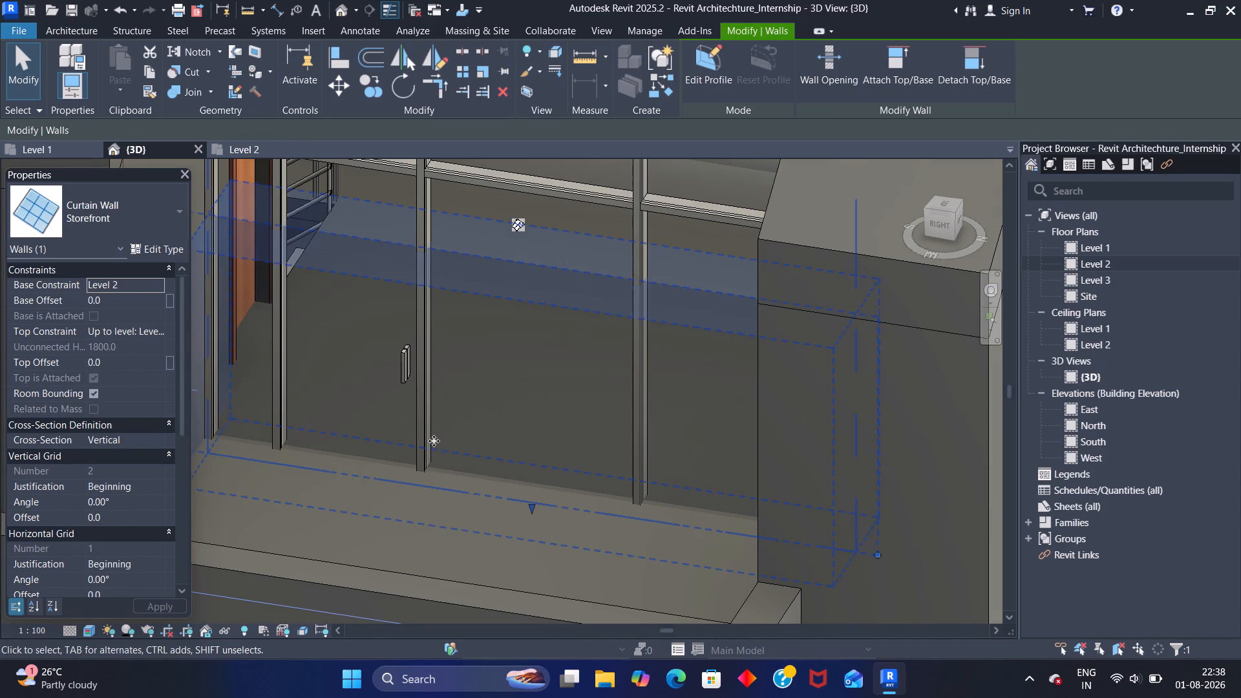
left_click_drag(531, 505, 529, 487)
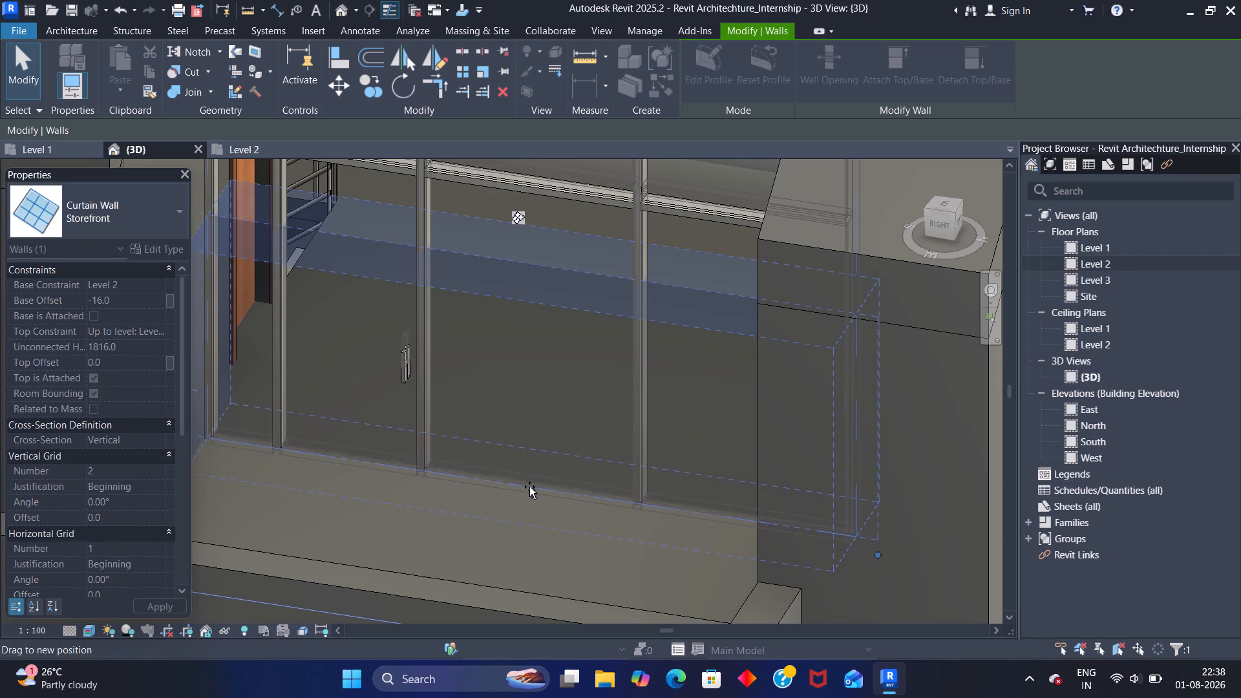
left_click_drag(529, 487, 534, 484)
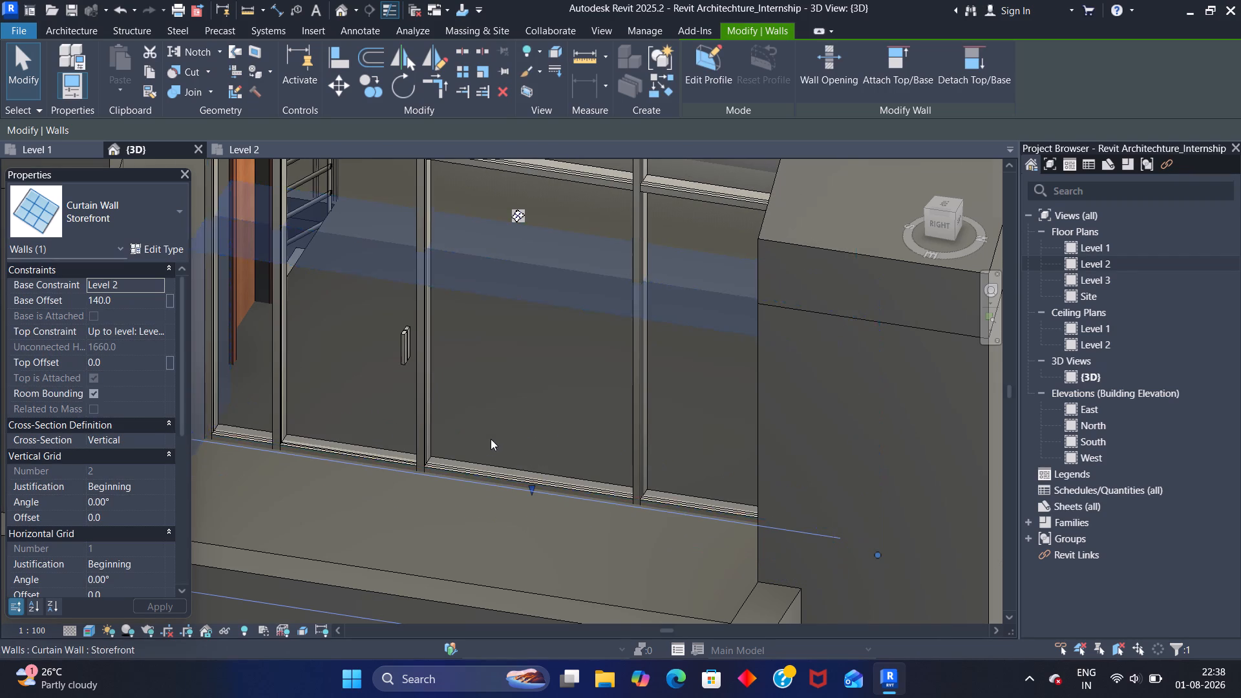
Examine how the raised Storefront wall's bottom mullions and glass door meet the terrace floor.
scroll(491, 436, "down", 6)
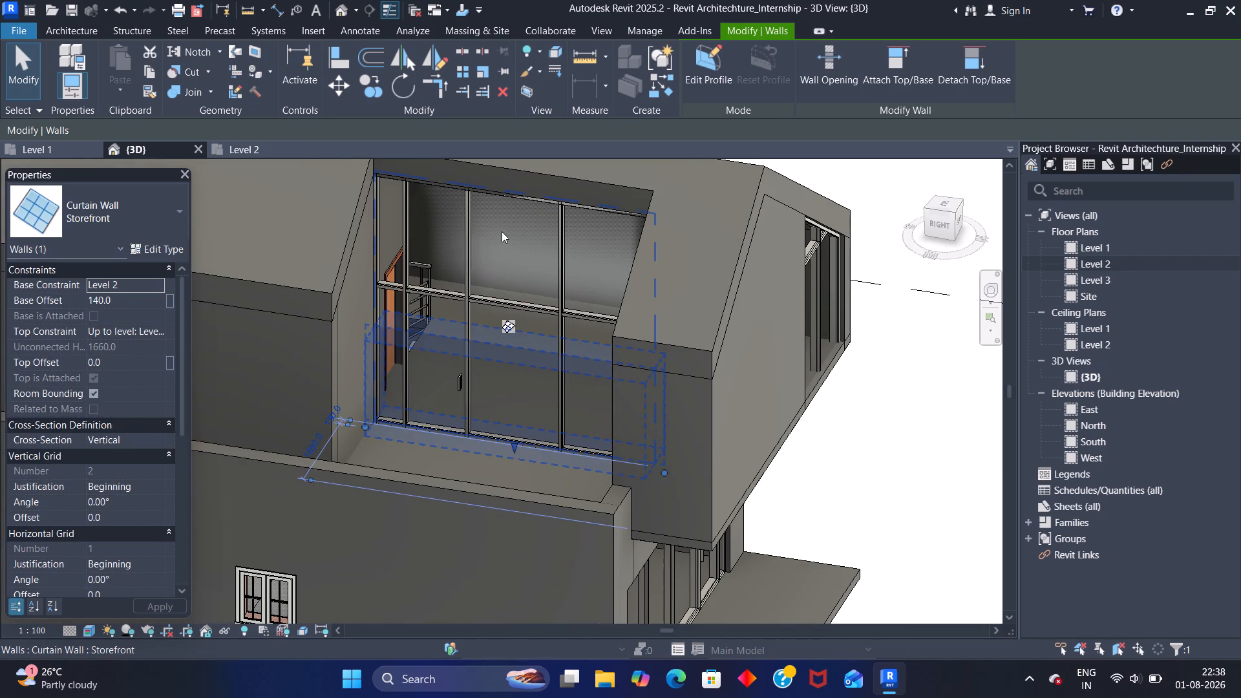
scroll(517, 421, "up", 3)
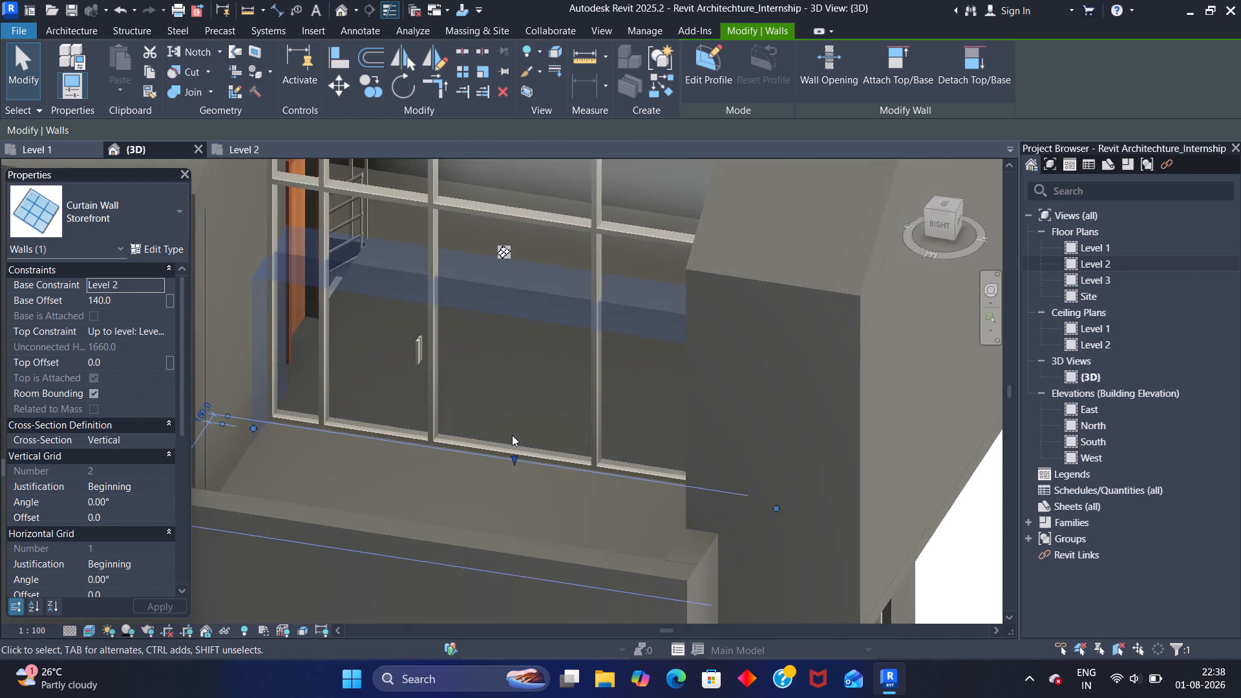
scroll(512, 435, "up", 7)
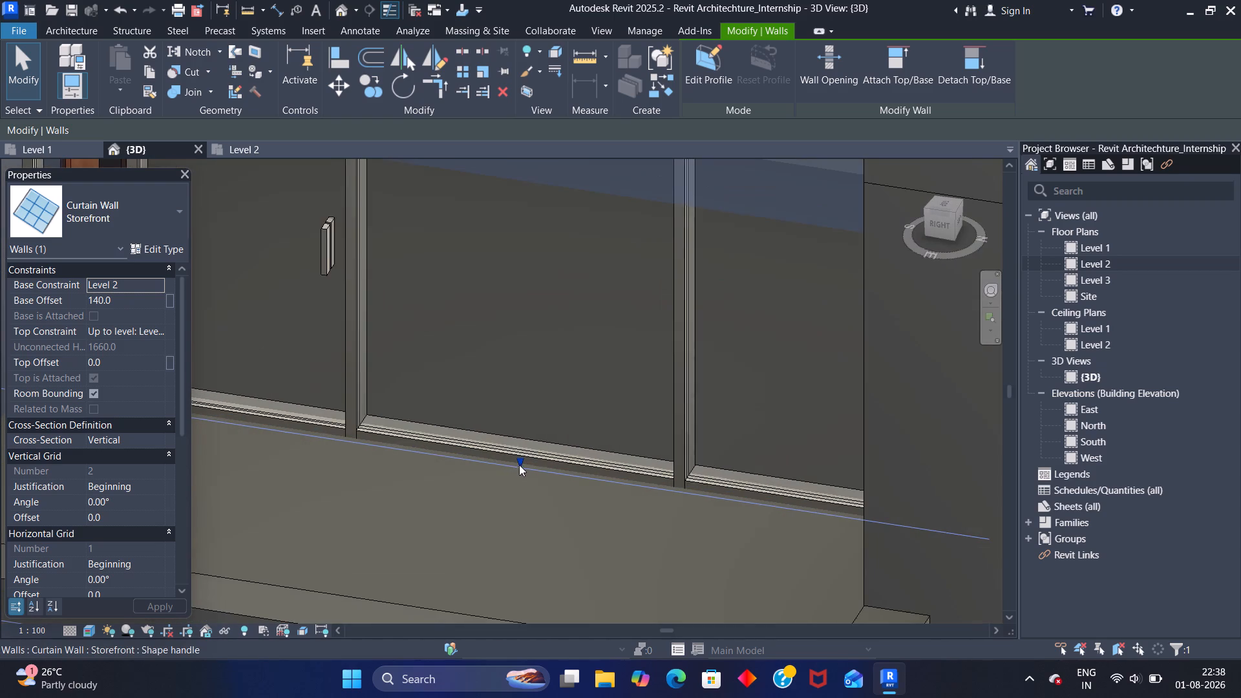
scroll(502, 469, "up", 3)
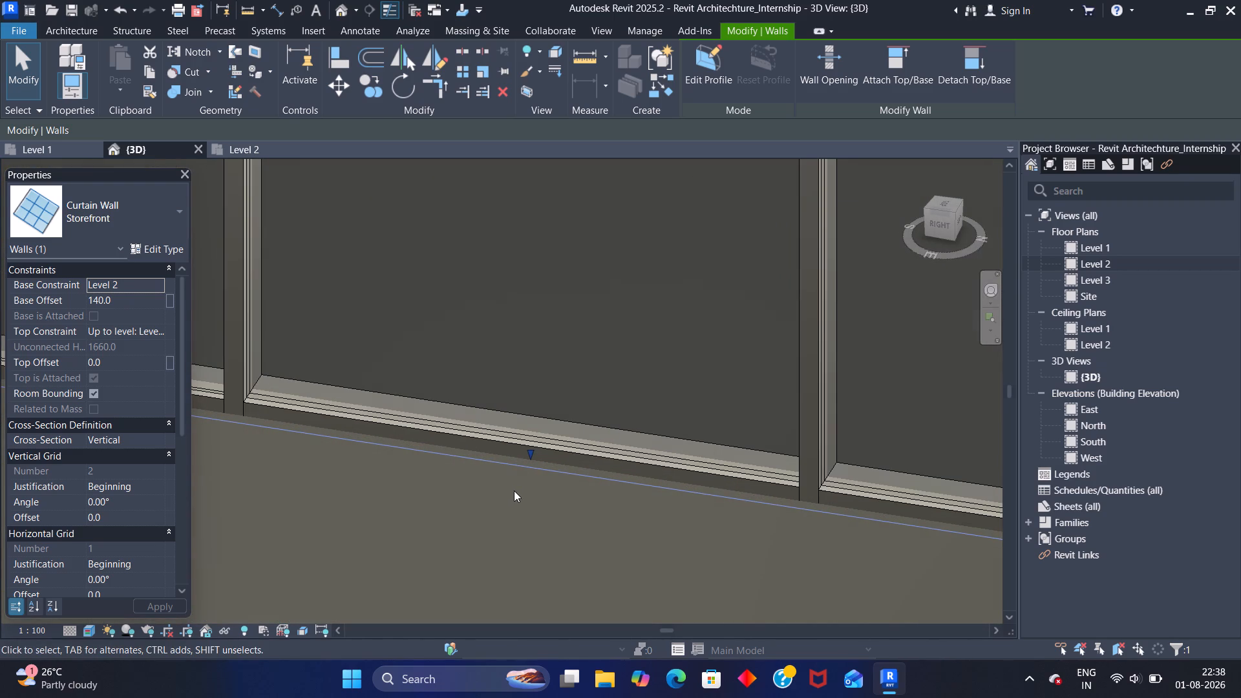
left_click(514, 491)
double_click(513, 499)
scroll(513, 511, "down", 5)
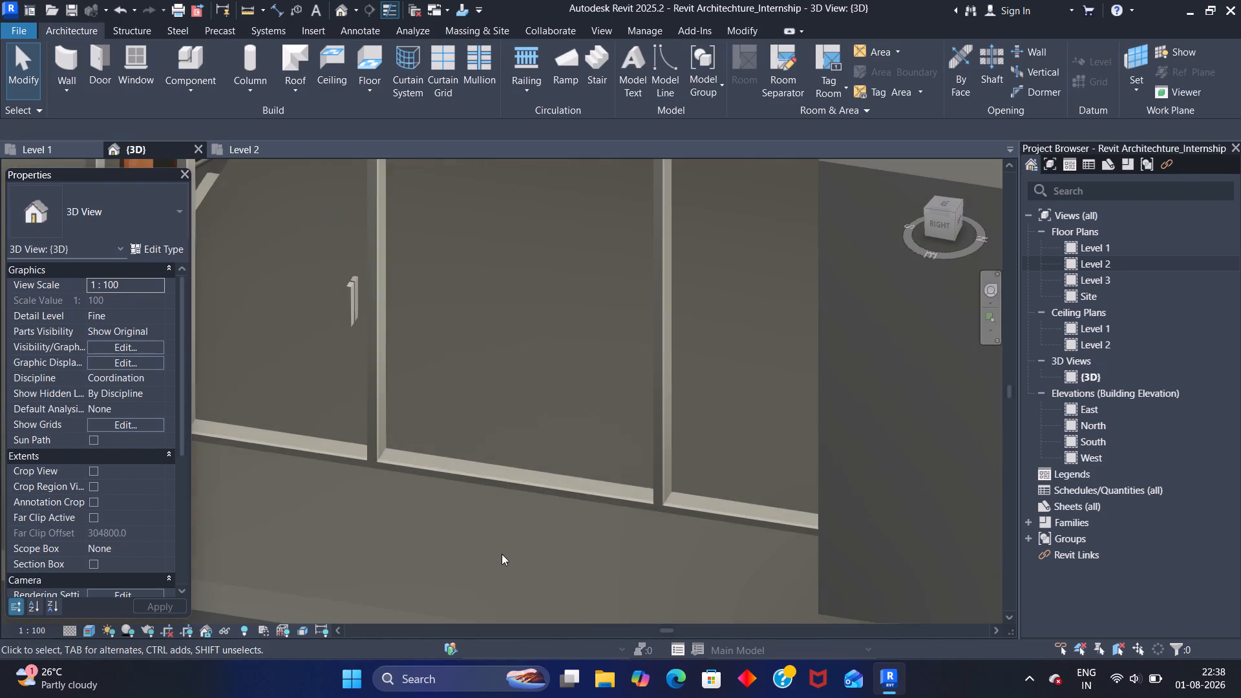
scroll(502, 554, "down", 2)
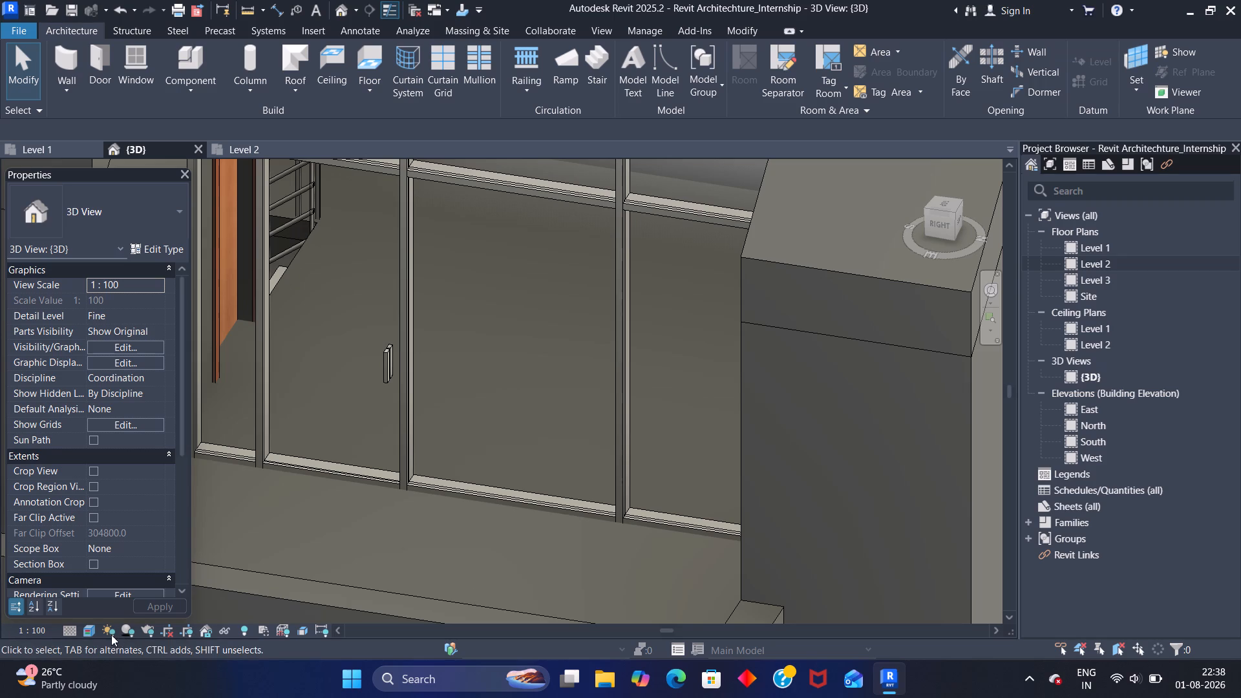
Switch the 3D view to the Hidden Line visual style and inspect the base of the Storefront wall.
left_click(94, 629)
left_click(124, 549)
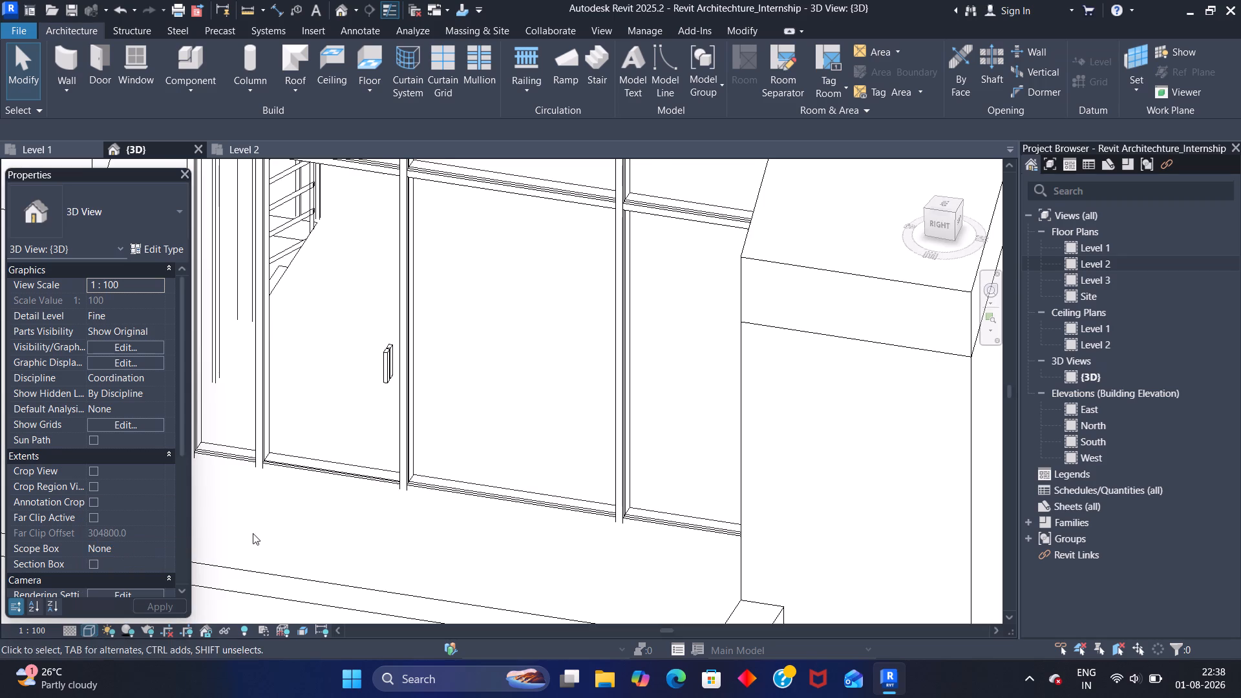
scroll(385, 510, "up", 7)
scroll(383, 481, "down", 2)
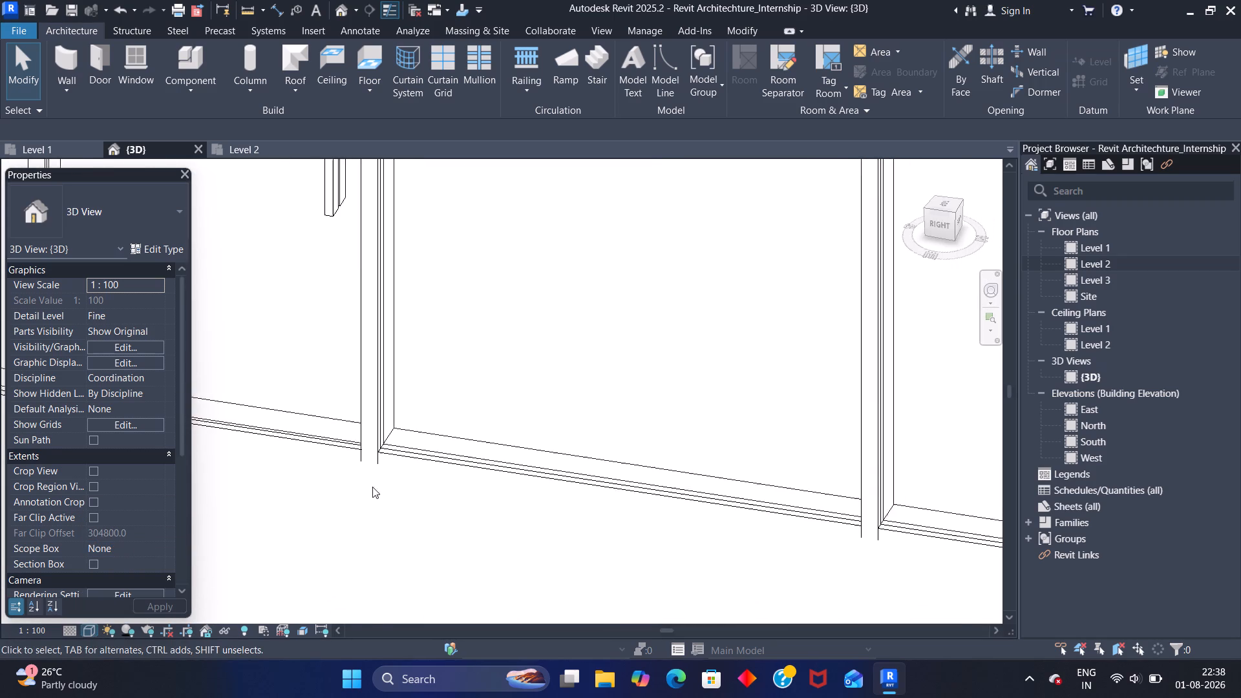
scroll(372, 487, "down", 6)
Set the 3D view's visual style to Wireframe and frame the base of the Level 2 Storefront wall.
left_click(84, 628)
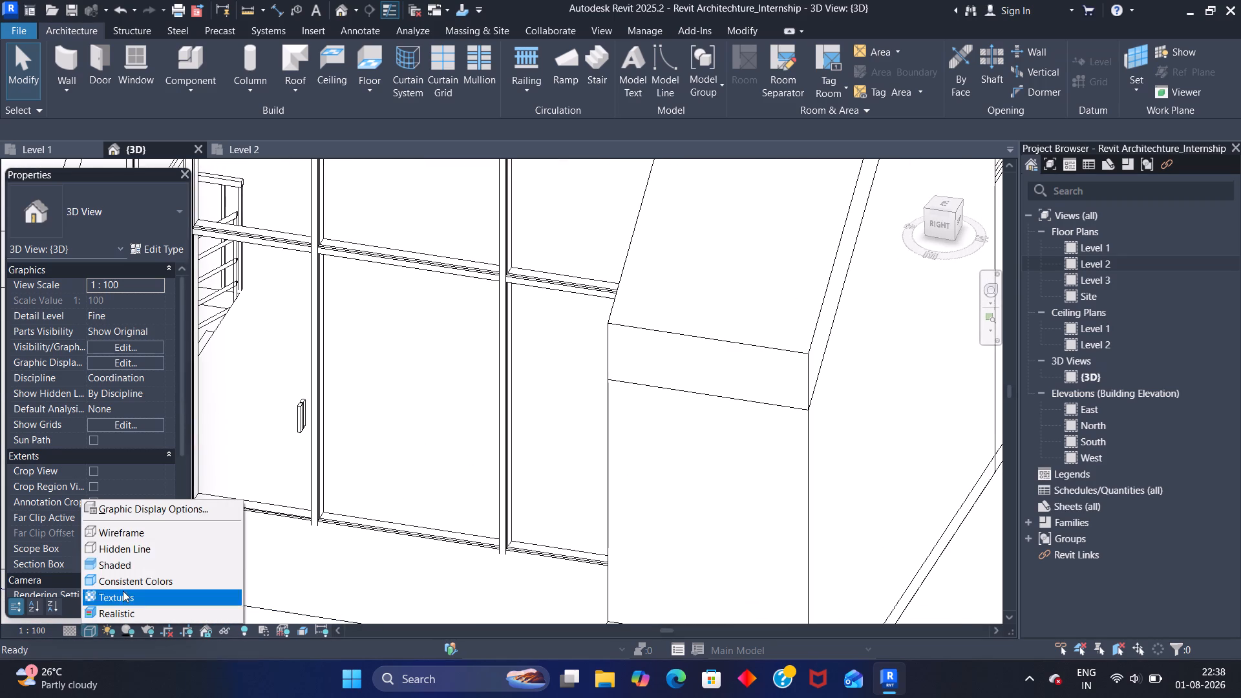
left_click(132, 537)
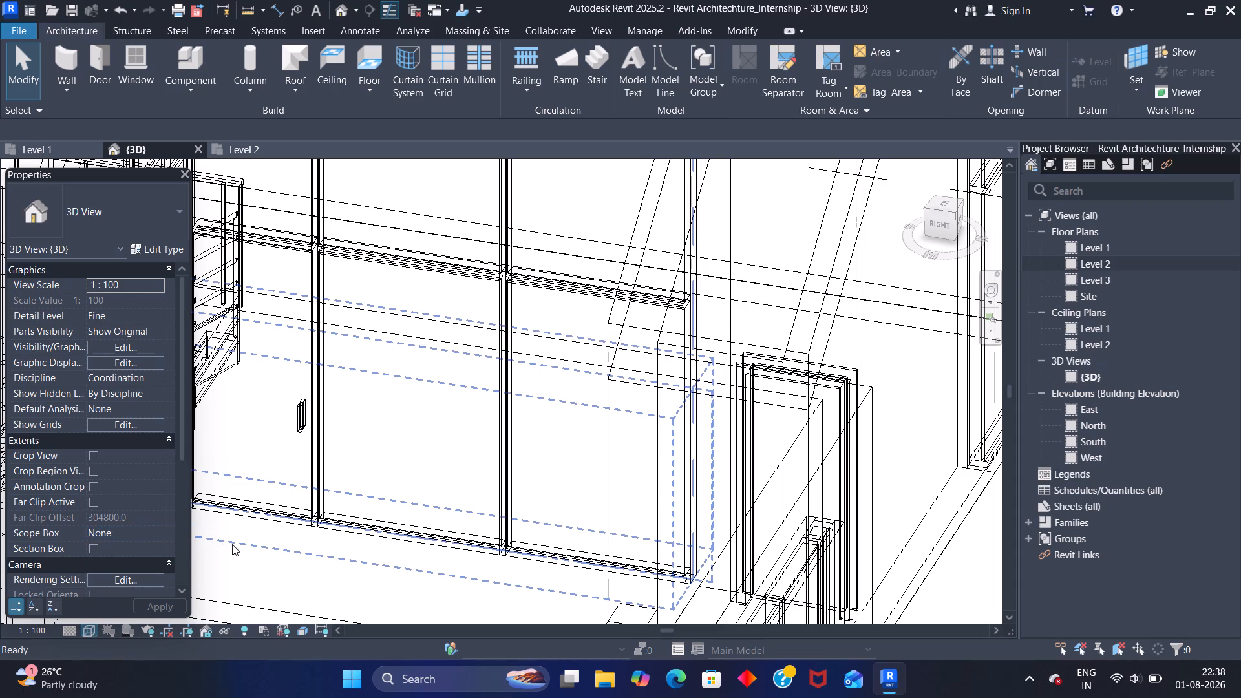
scroll(366, 524, "up", 5)
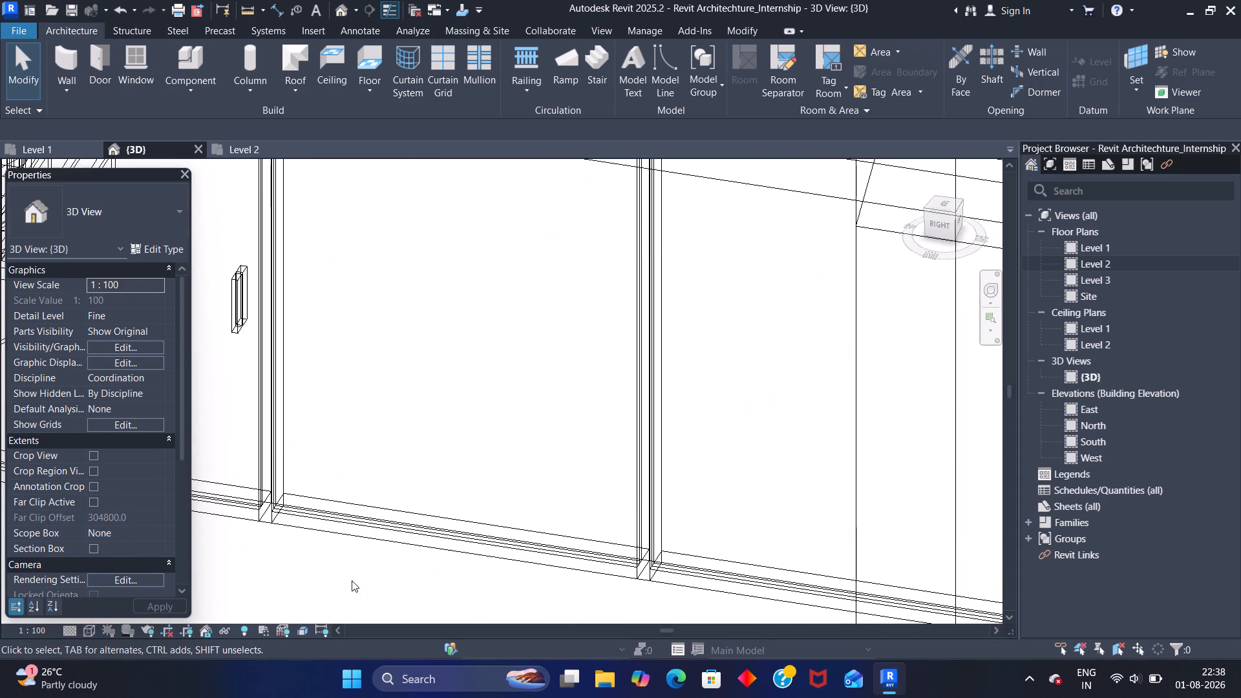
scroll(352, 575, "up", 4)
scroll(349, 542, "down", 7)
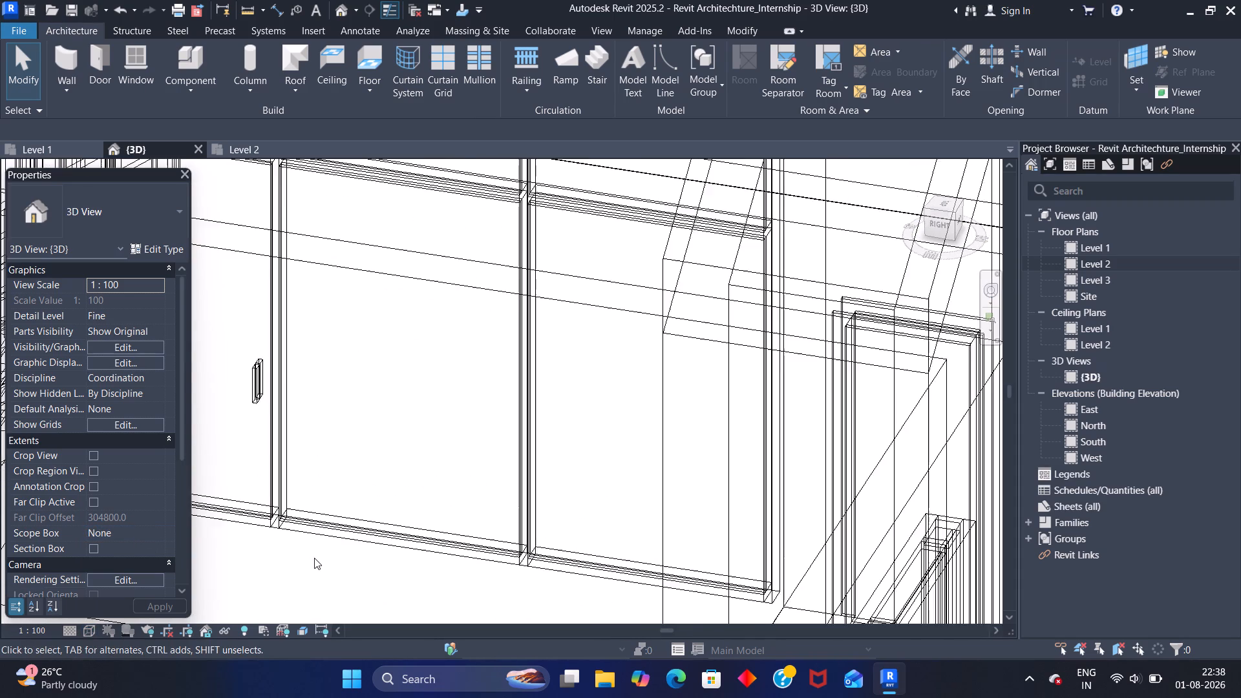
scroll(314, 558, "down", 3)
scroll(332, 571, "up", 1)
middle_click_drag(332, 571, 437, 431)
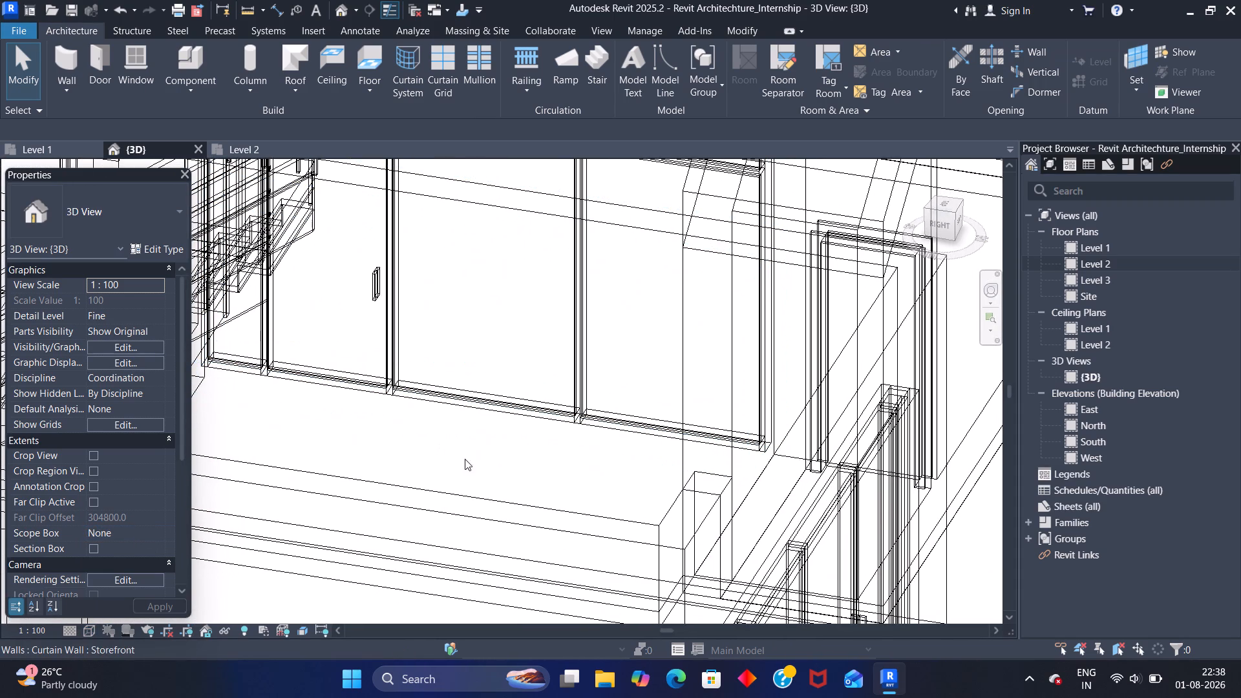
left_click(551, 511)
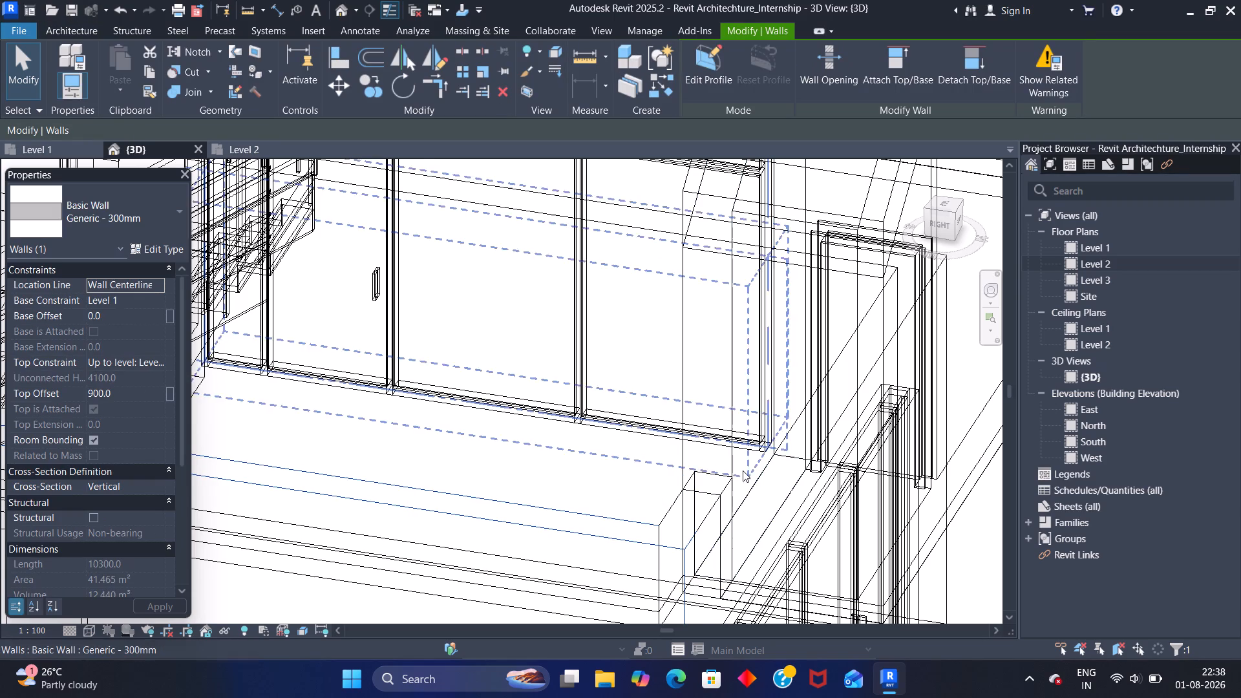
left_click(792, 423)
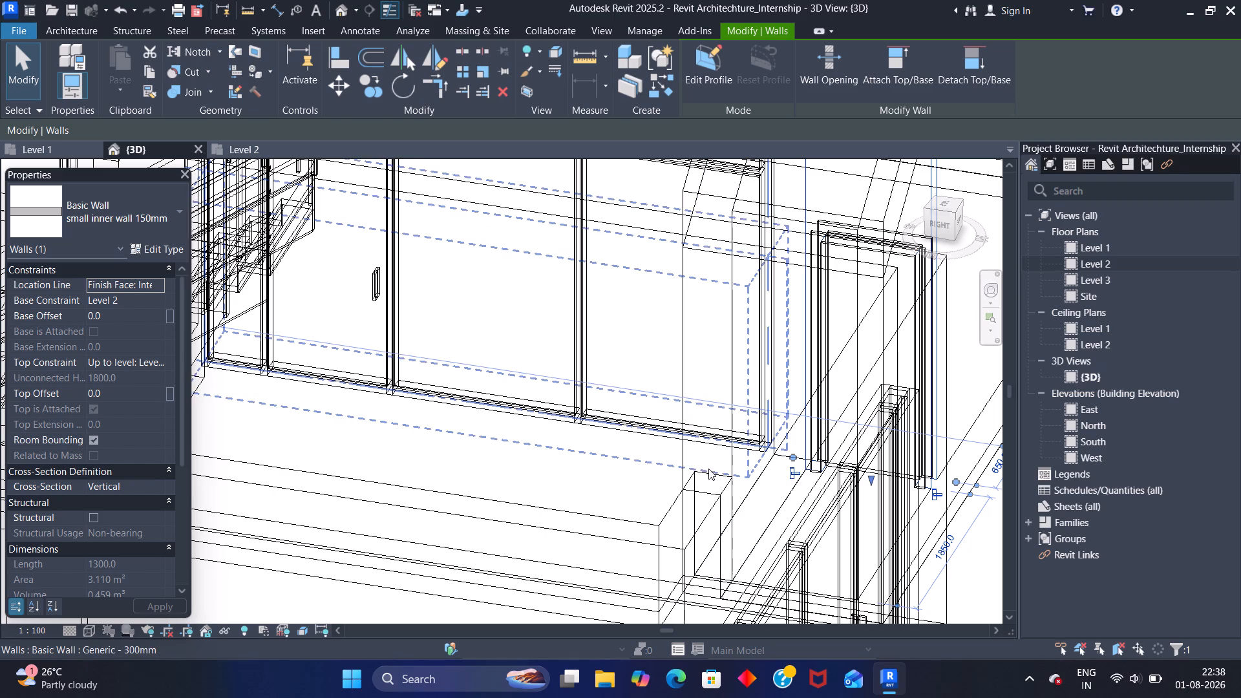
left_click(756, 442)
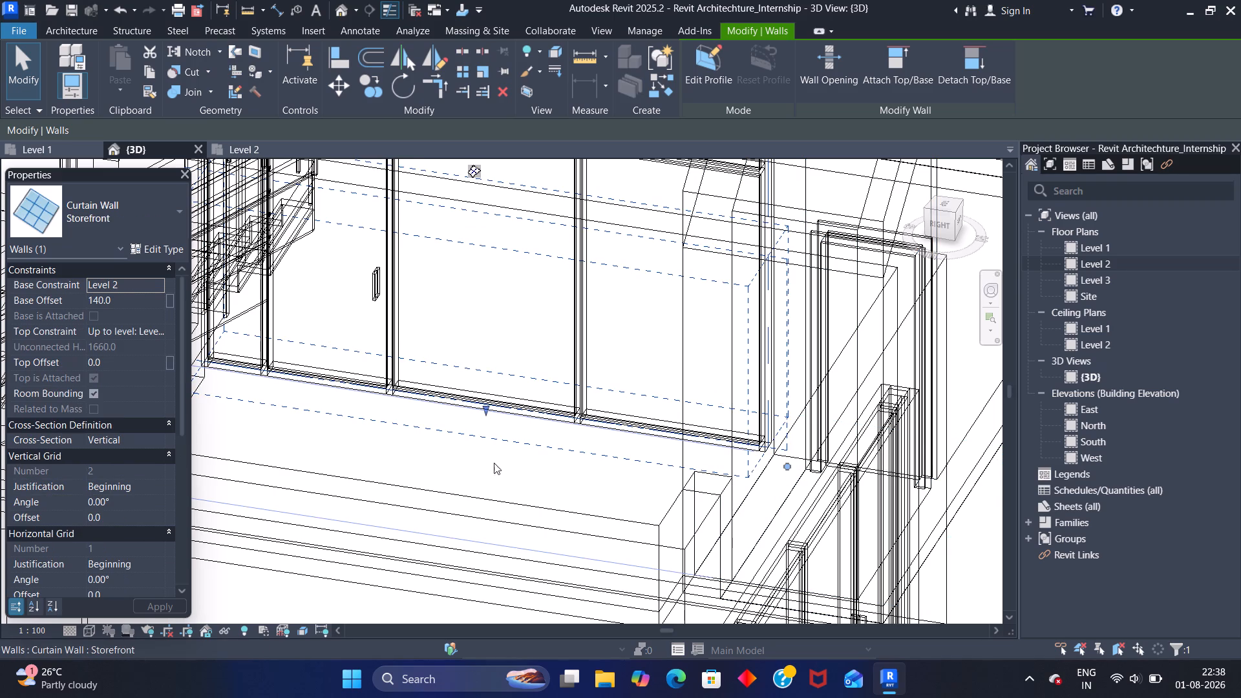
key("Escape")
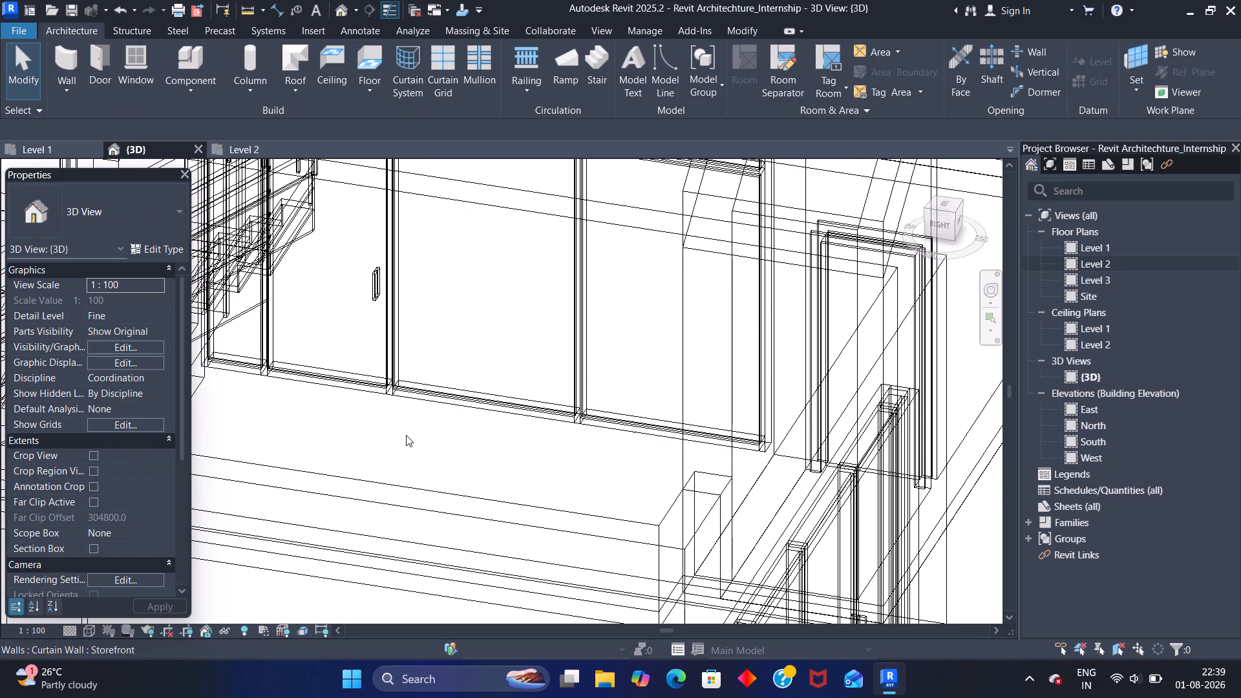
Examine in wireframe how the sill mullions of the Level 2 Storefront wall meet the floor beneath the glass door.
scroll(405, 429, "down", 1)
scroll(406, 423, "up", 8)
scroll(379, 359, "up", 4)
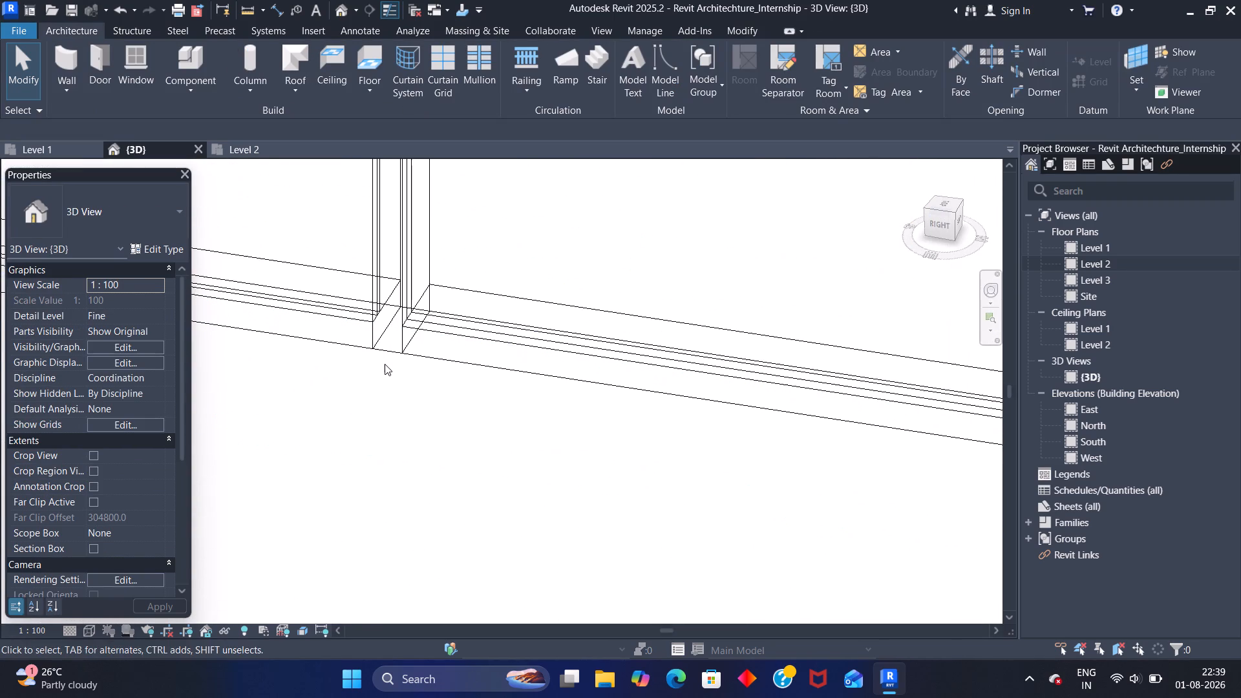
scroll(392, 363, "up", 1)
scroll(392, 363, "down", 9)
middle_click_drag(320, 399, 418, 416)
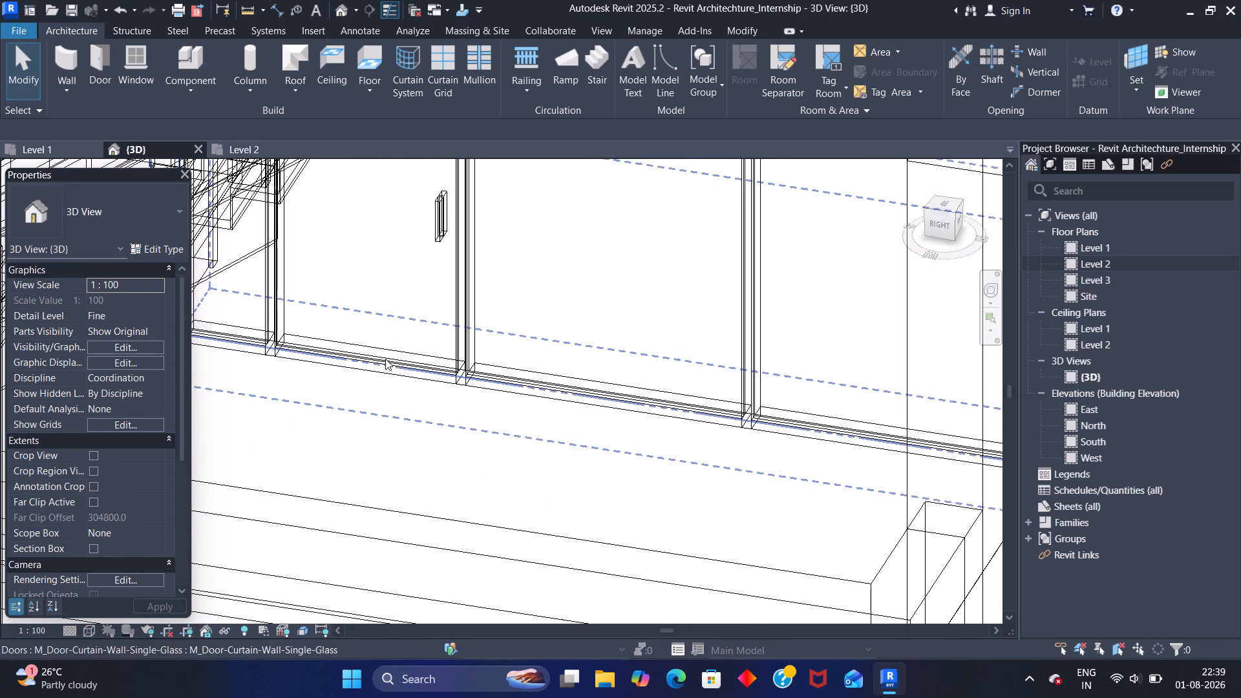
key("Tab")
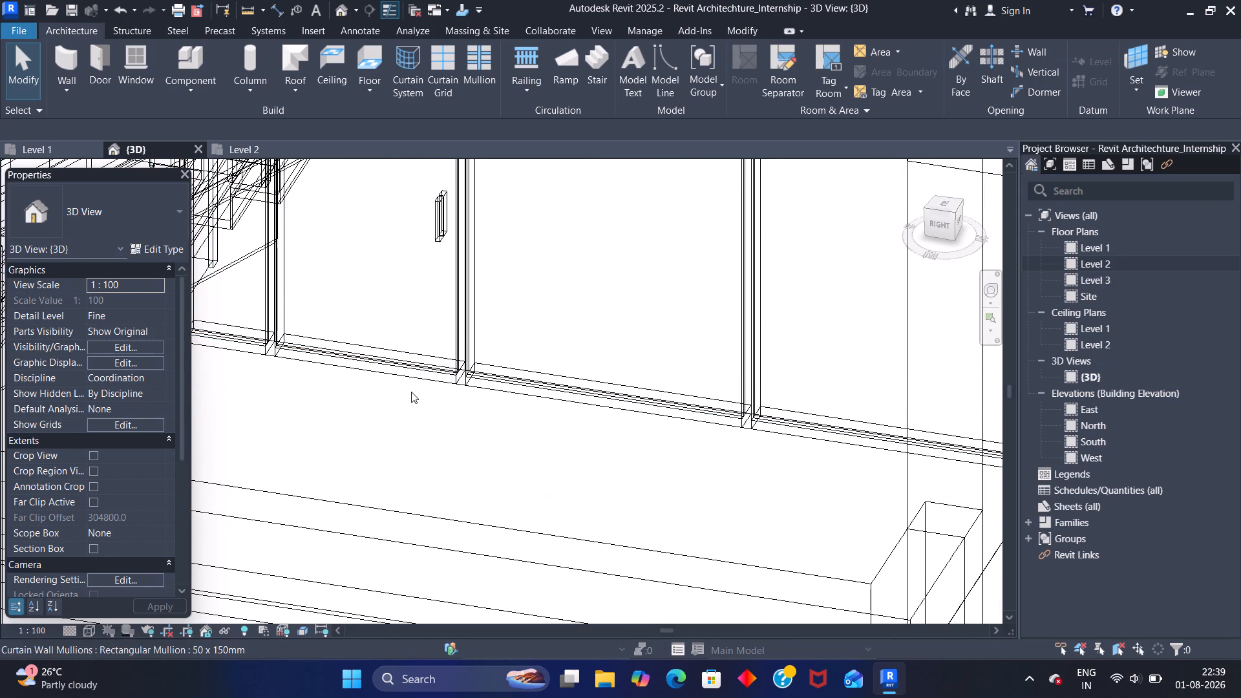
left_click(412, 393)
key("Tab")
key("Tab")
key("Tab")
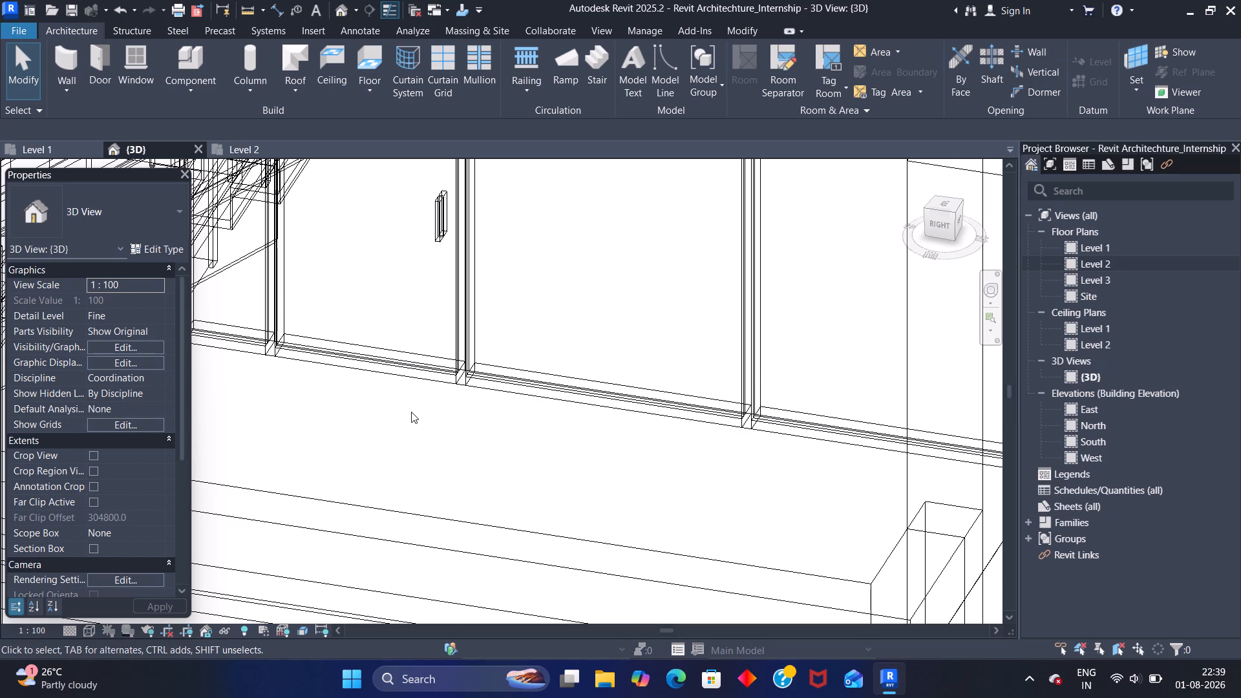
key("Tab")
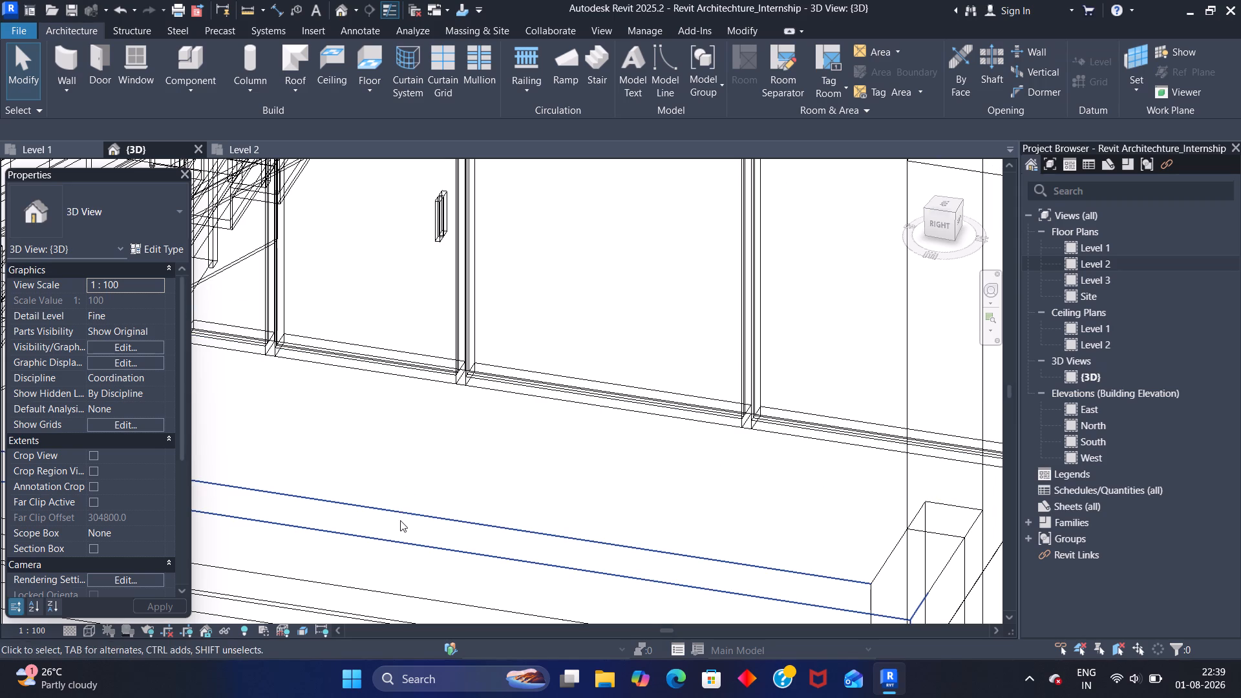
Inspect the Generic - 300mm wall in front of the Level 2 Storefront wall and the base of the Level 1 Storefront wall.
left_click(408, 510)
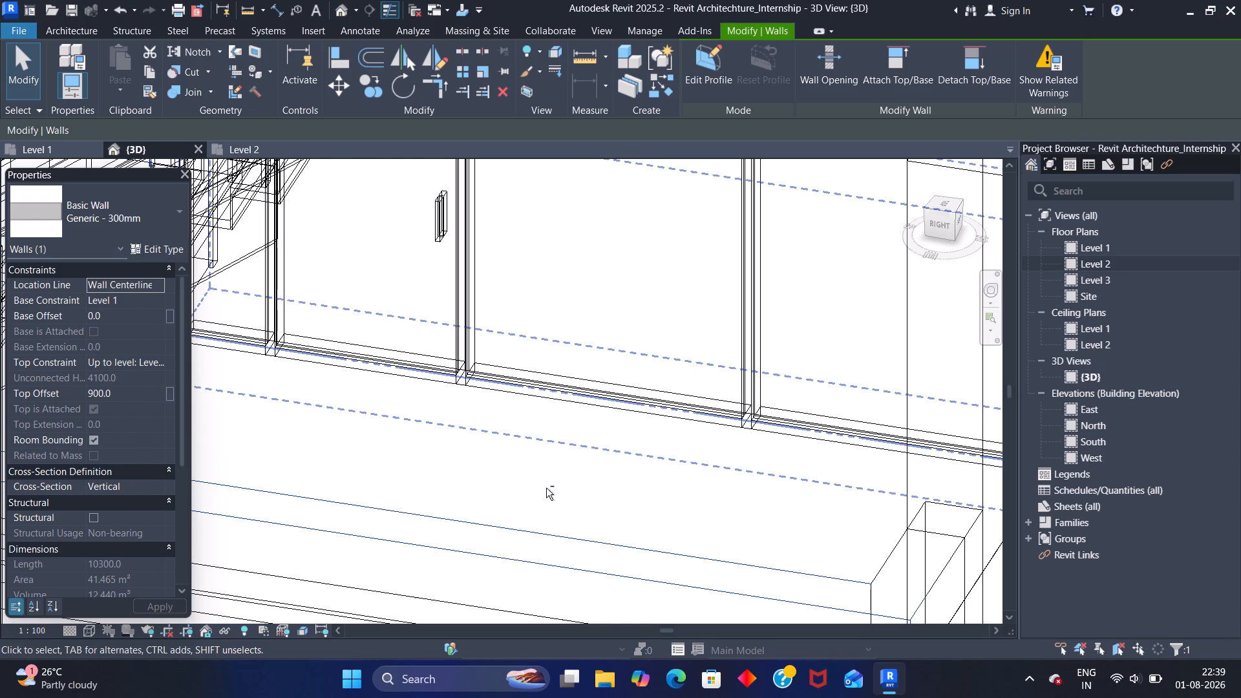
middle_click_drag(548, 487, 540, 361, "shift")
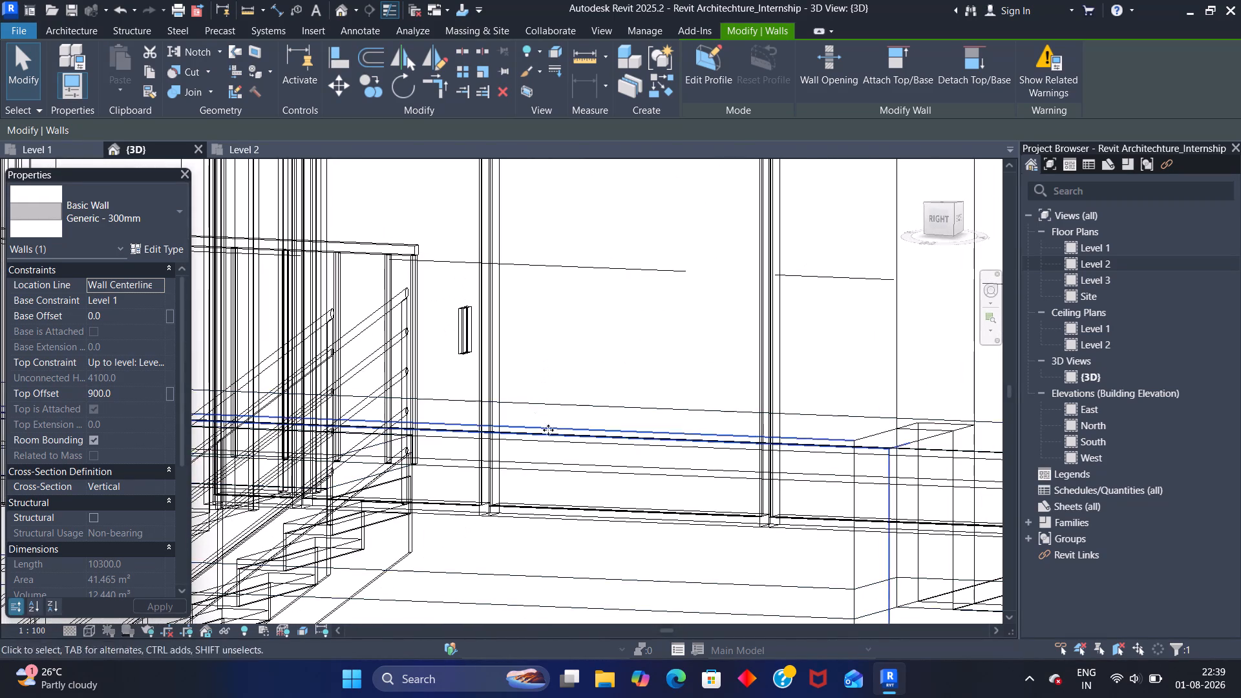
middle_click_drag(540, 444, 737, 158)
middle_click_drag(466, 437, 666, 374, "shift")
middle_click_drag(488, 484, 672, 163)
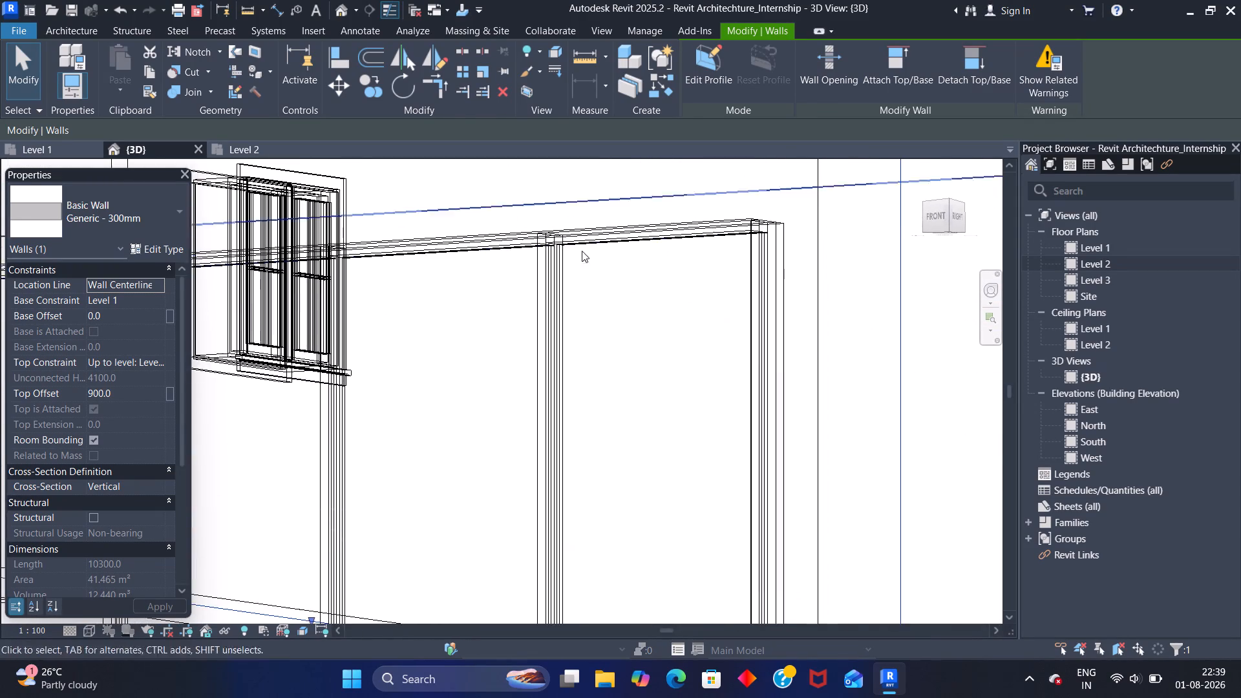
scroll(555, 323, "up", 1)
middle_click_drag(564, 304, 597, 125)
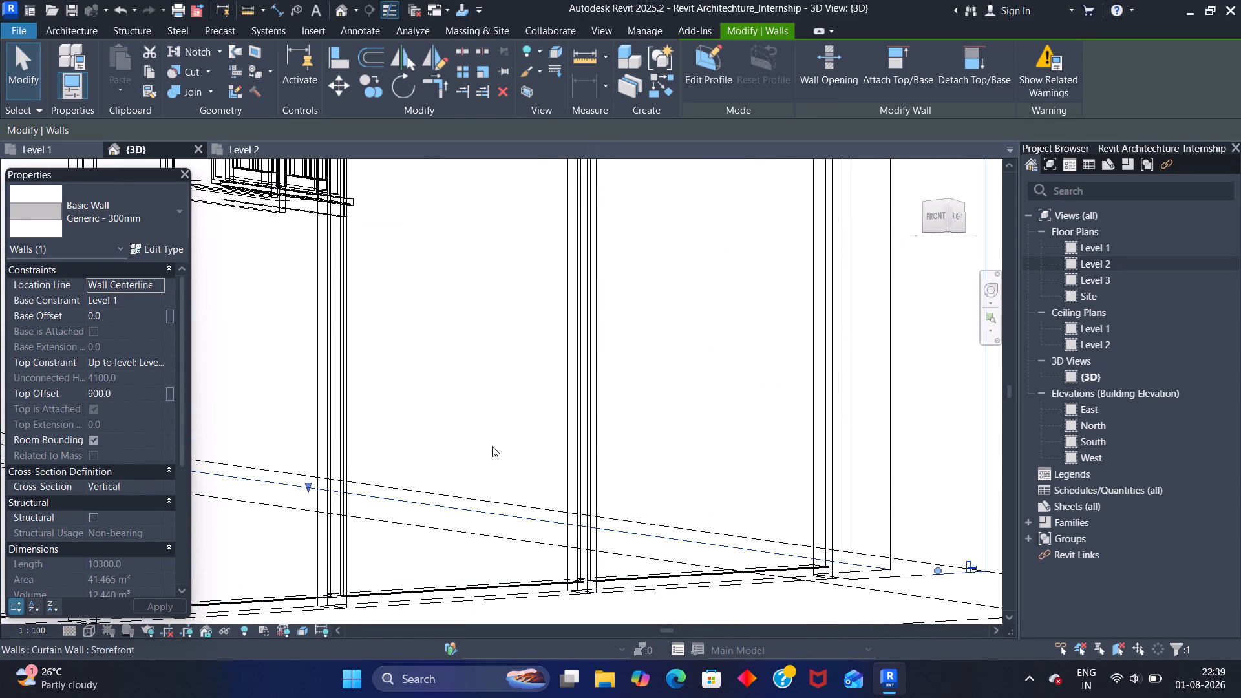
middle_click_drag(467, 434, 635, 428, "shift")
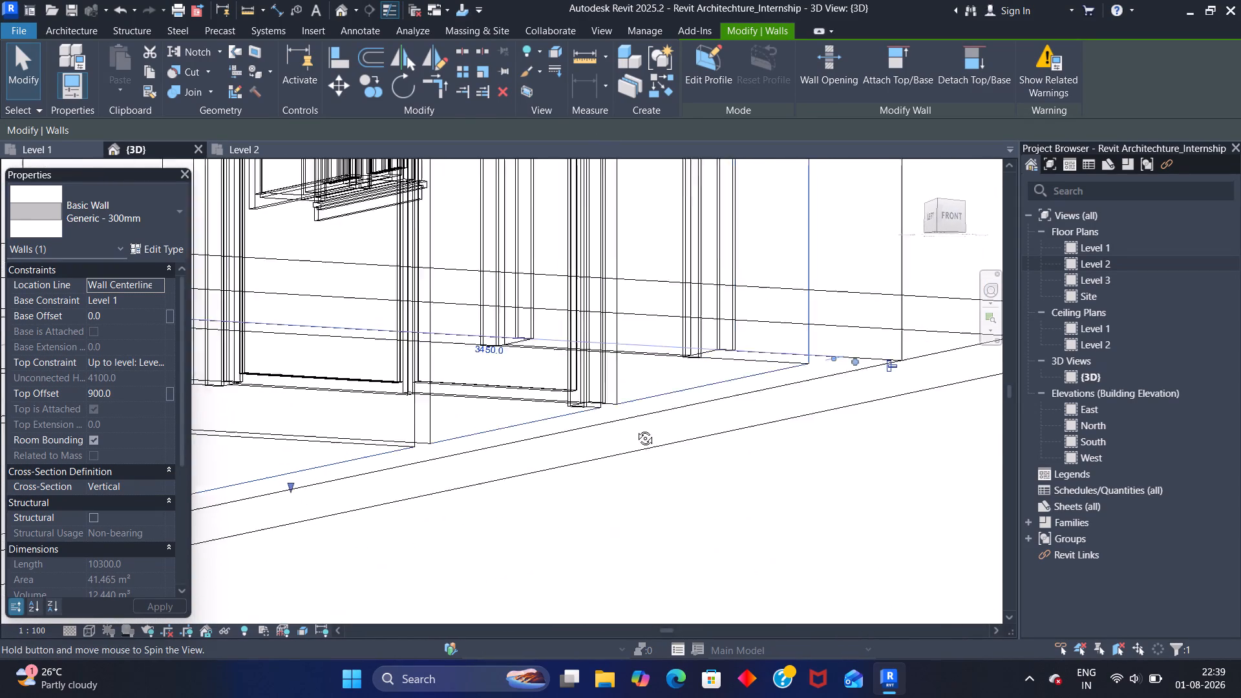
middle_click_drag(635, 428, 630, 428, "shift")
scroll(576, 452, "down", 10)
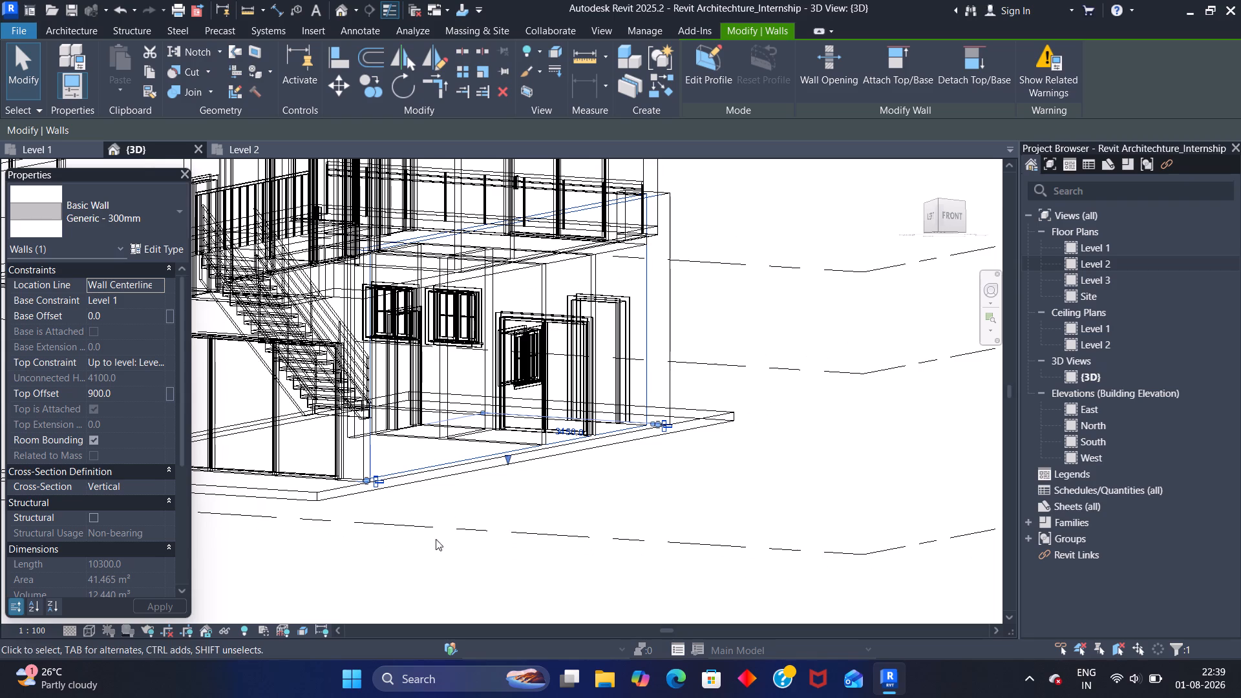
middle_click_drag(427, 523, 377, 505, "shift")
middle_click_drag(284, 490, 507, 461)
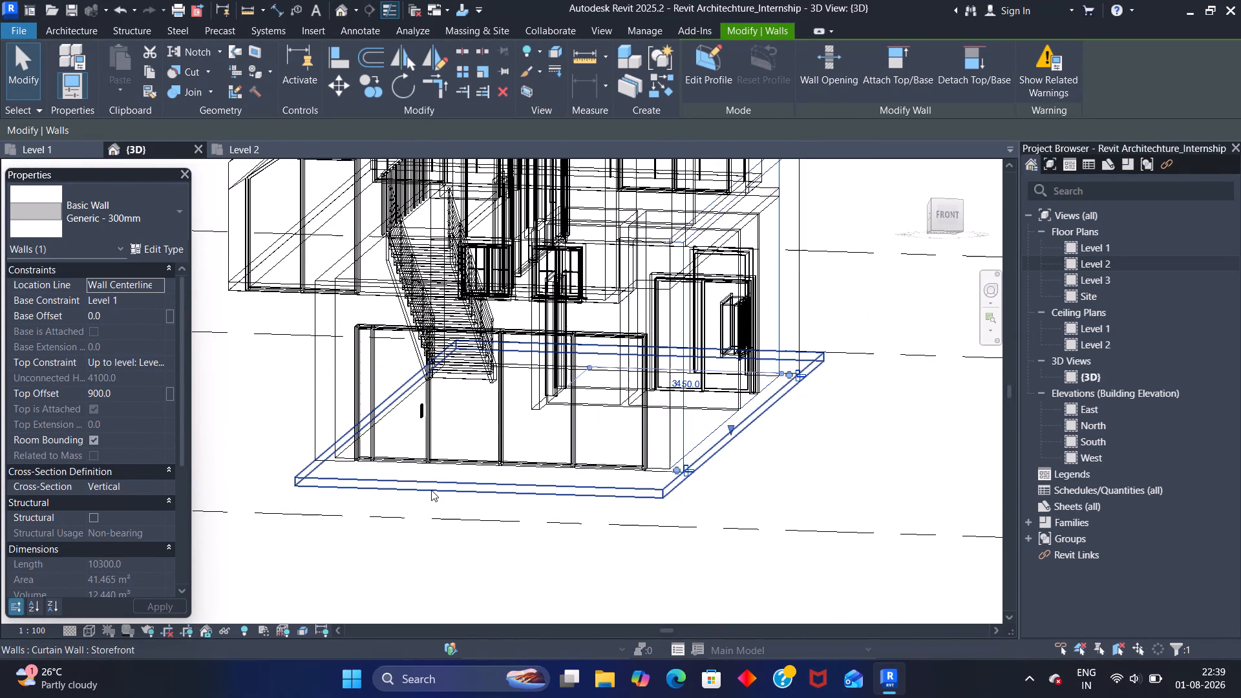
key("Escape")
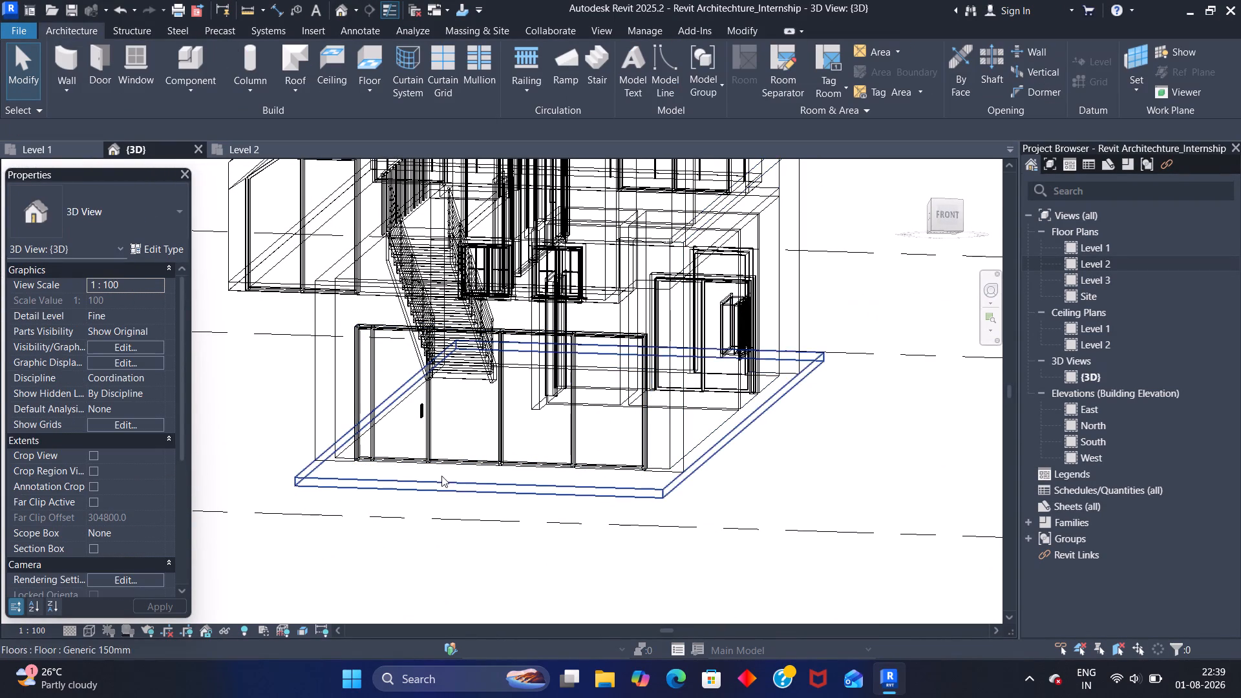
scroll(441, 476, "up", 12)
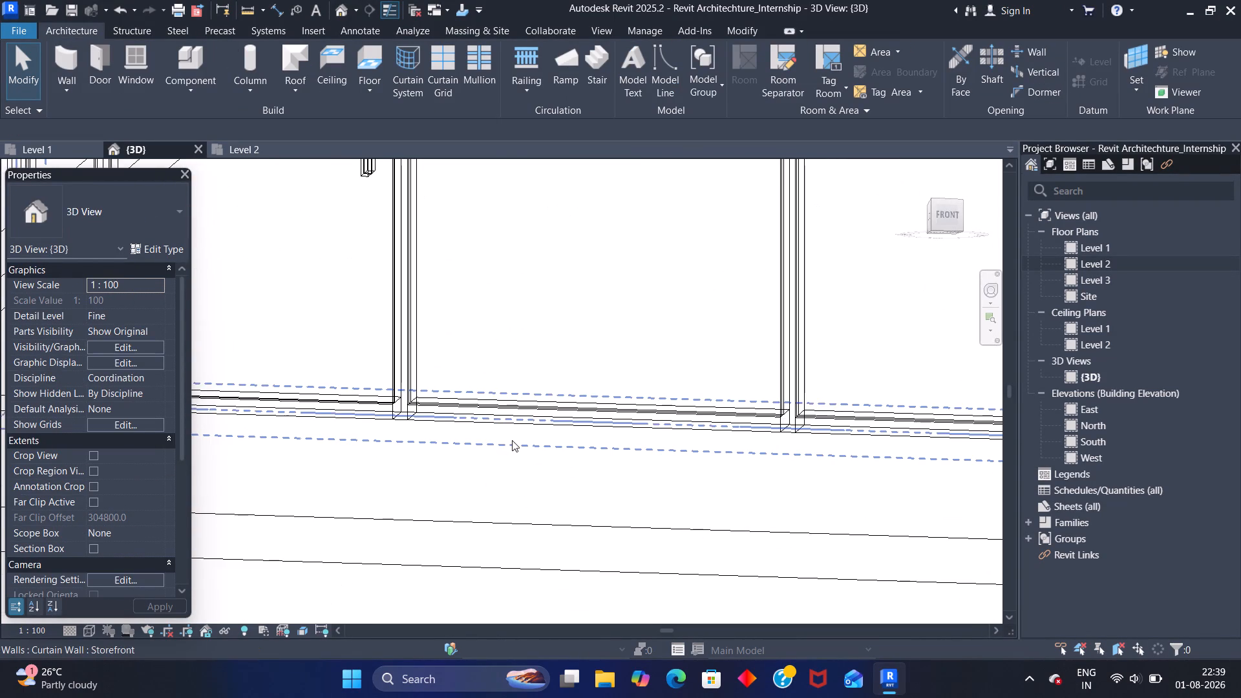
scroll(512, 440, "down", 5)
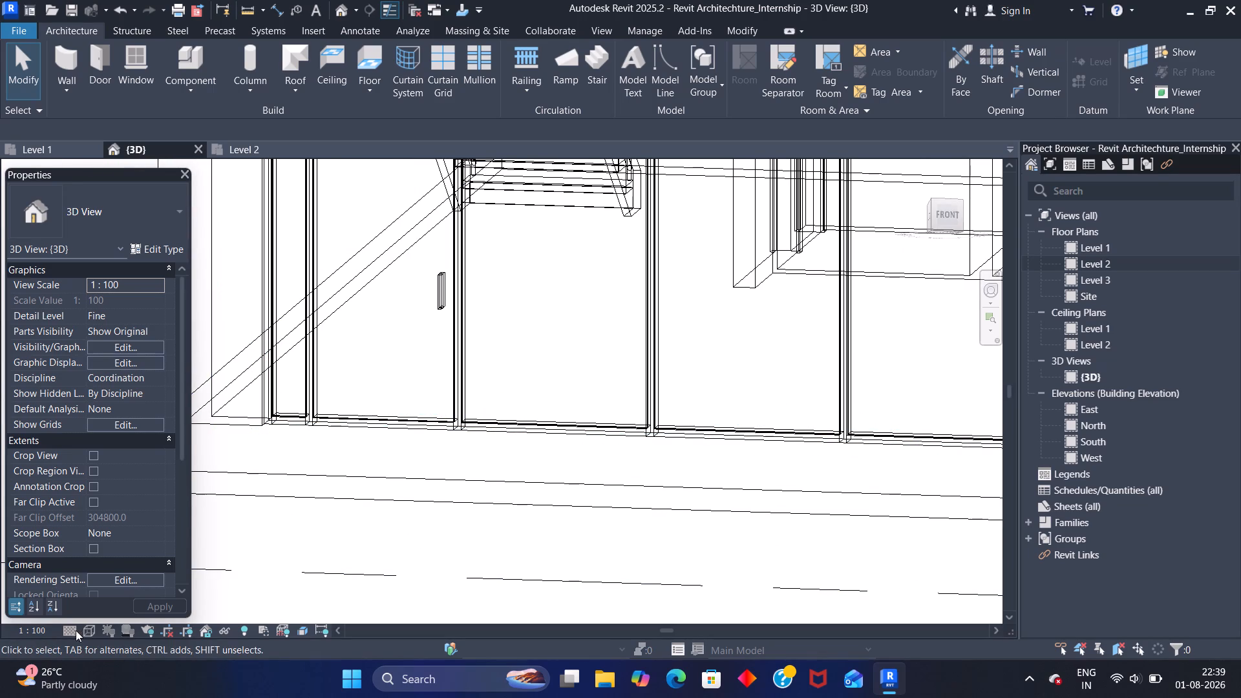
Set the 3D view's visual style to Hidden Line.
left_click(87, 631)
left_click(132, 554)
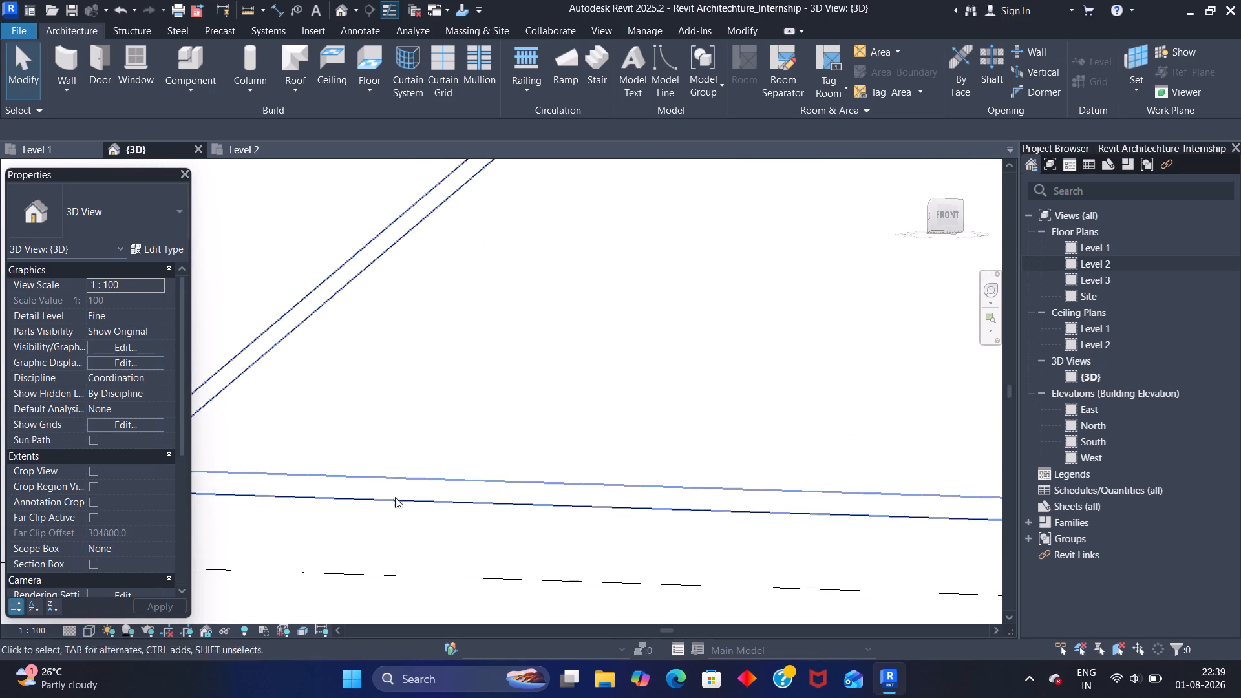
Unpin and delete the 50 x 150mm bottom mullion beneath the glass door in the Level 1 Storefront wall at the house's back.
scroll(407, 535, "down", 9)
scroll(491, 488, "down", 1)
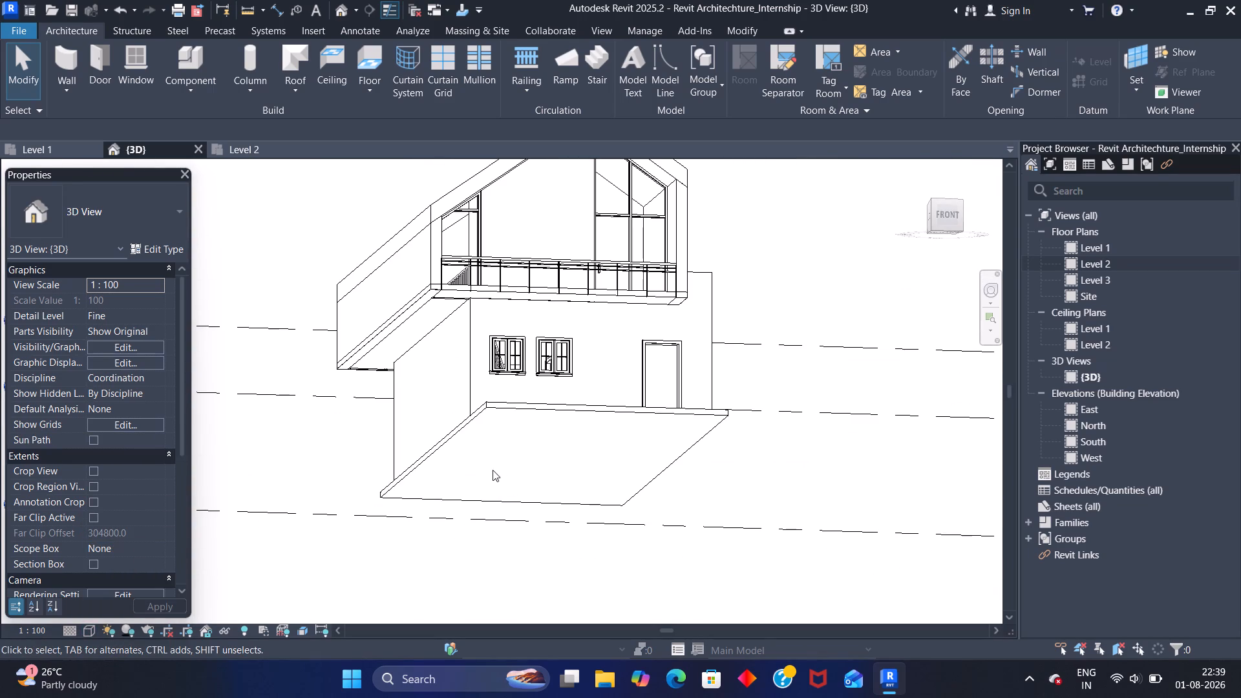
middle_click_drag(366, 438, 454, 542, "shift")
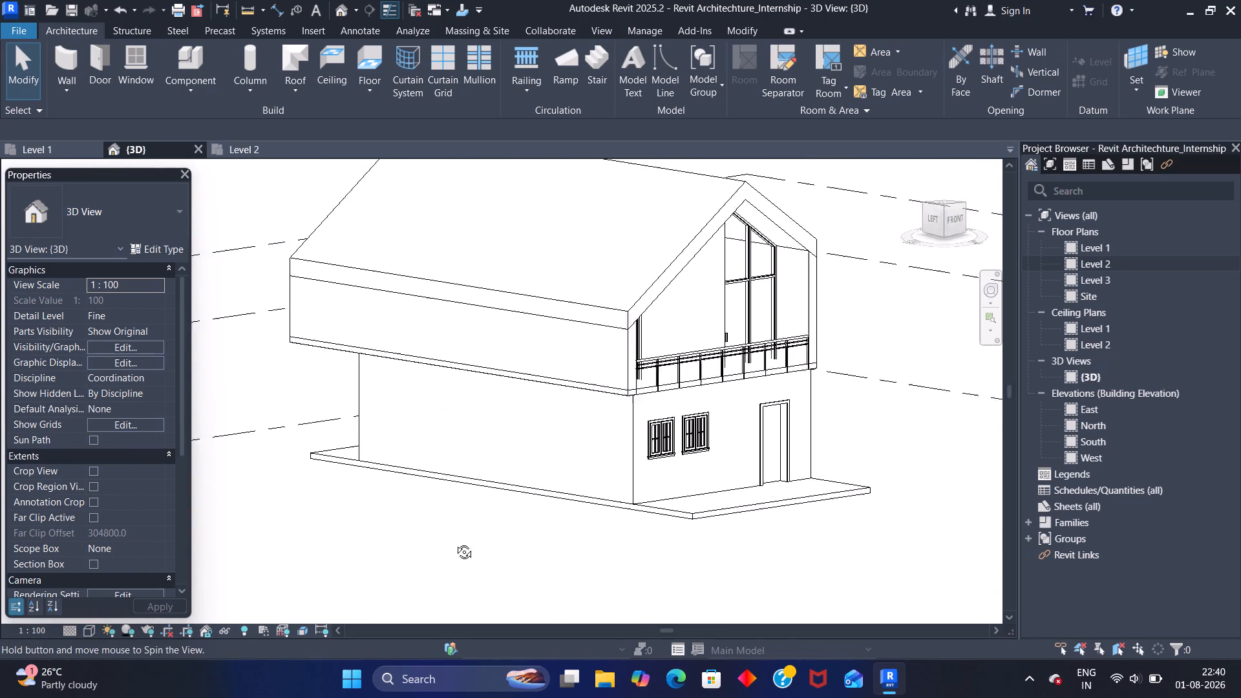
middle_click_drag(454, 542, 691, 543, "shift")
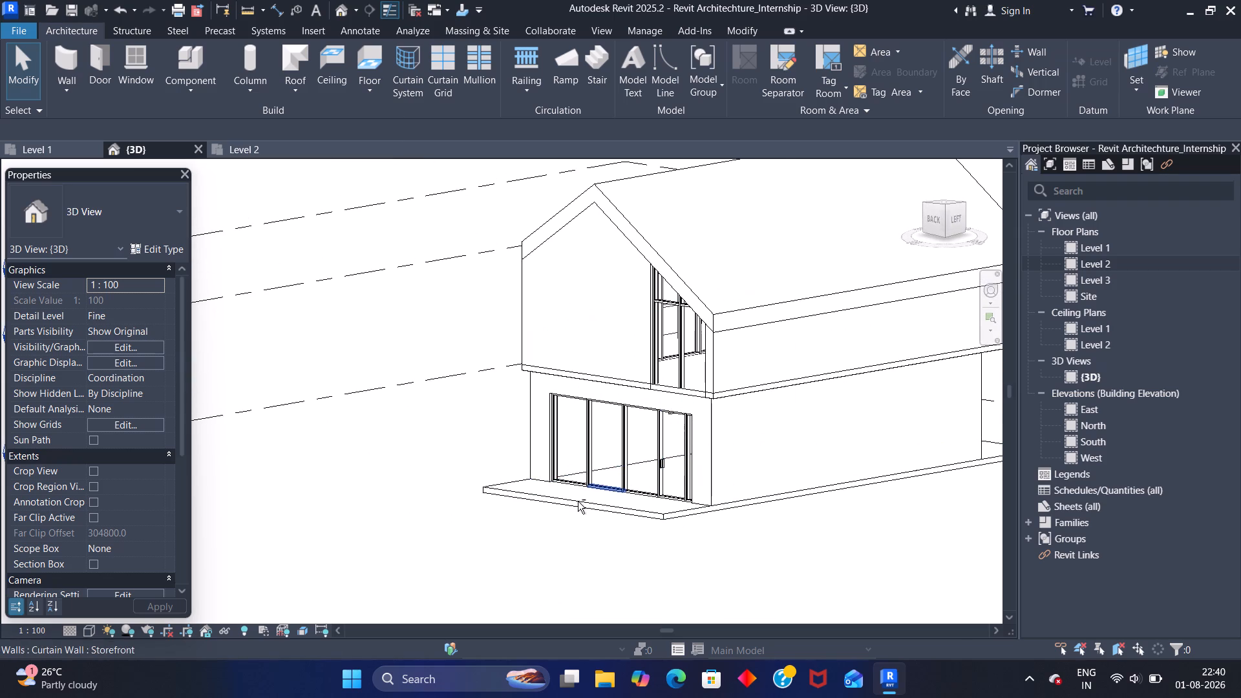
middle_click_drag(571, 500, 642, 512, "shift")
scroll(721, 509, "up", 7)
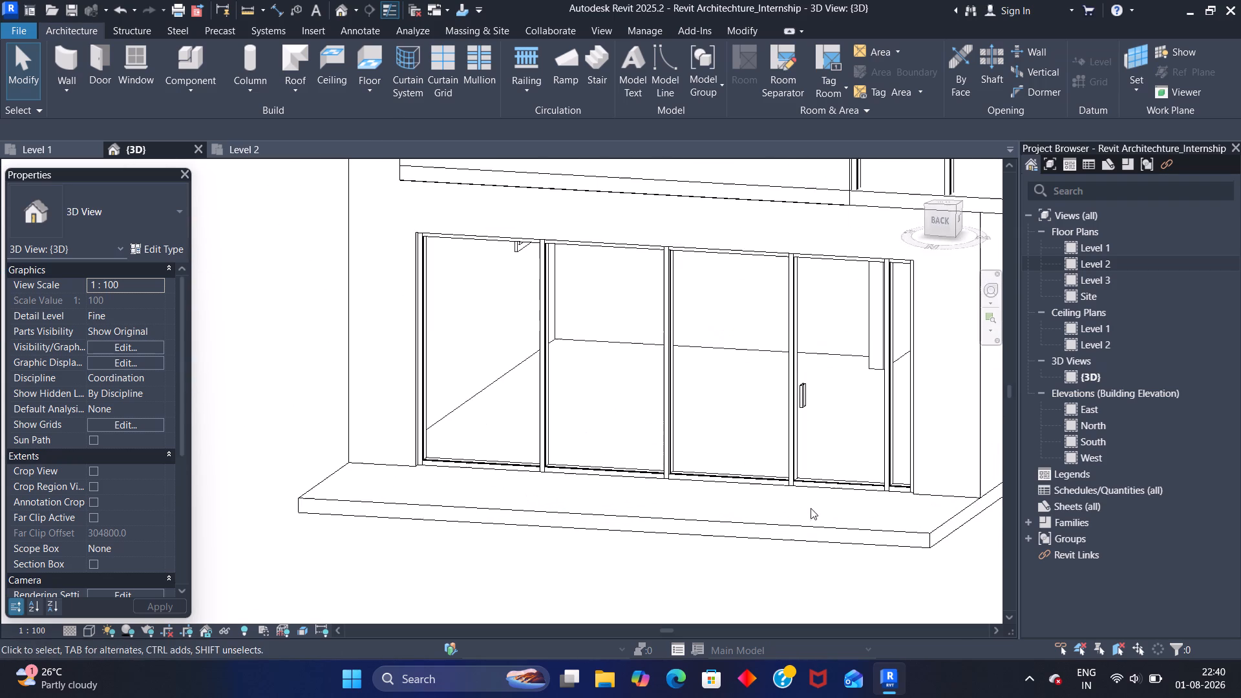
scroll(764, 498, "up", 2)
scroll(688, 523, "up", 2)
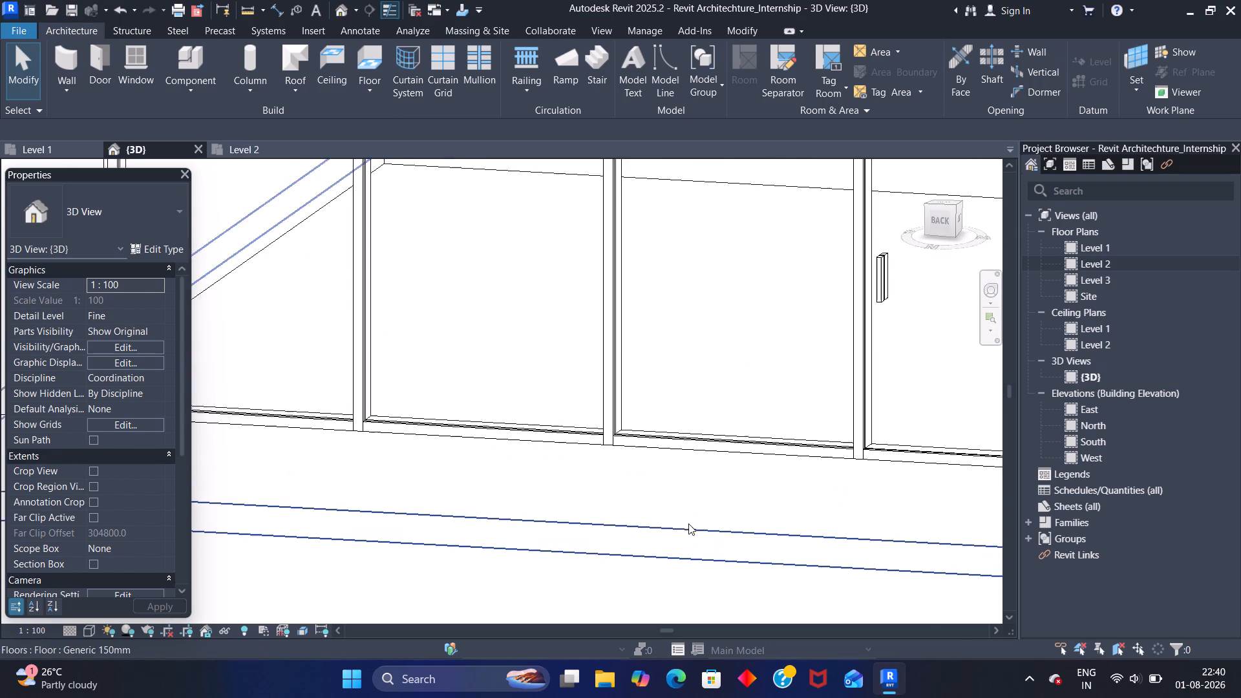
scroll(688, 523, "up", 6)
scroll(672, 502, "down", 6)
middle_click_drag(833, 494, 794, 492)
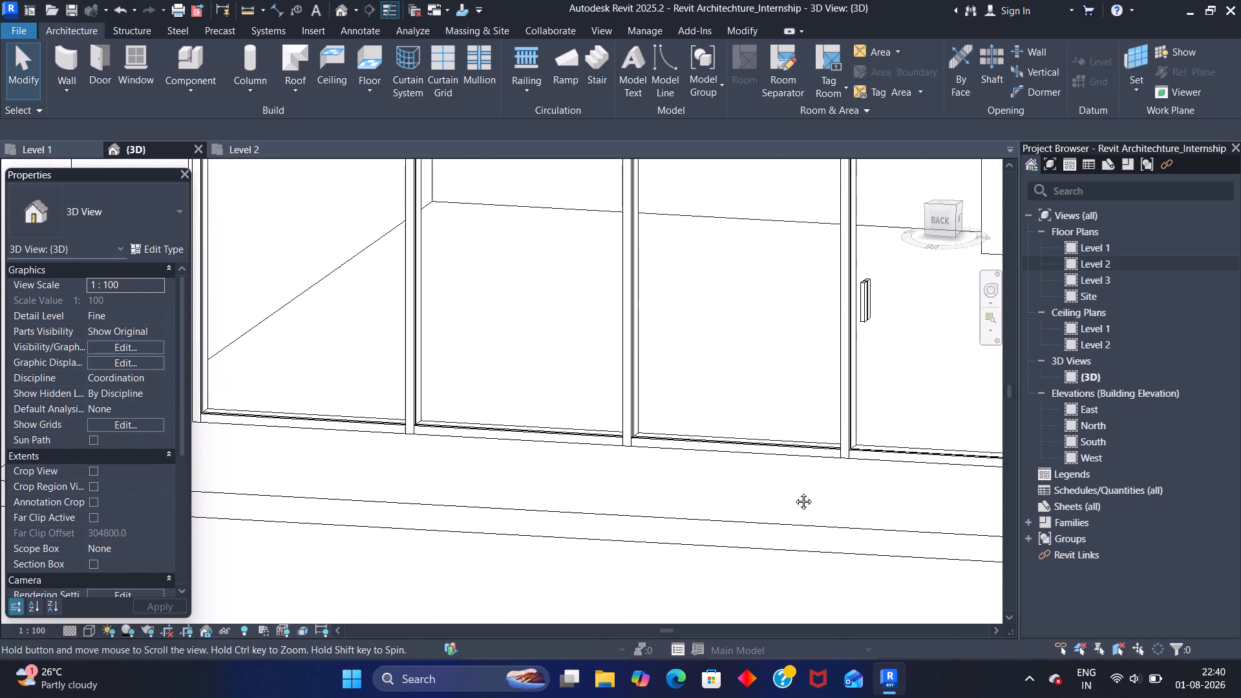
middle_click_drag(794, 492, 568, 487)
scroll(687, 470, "up", 5)
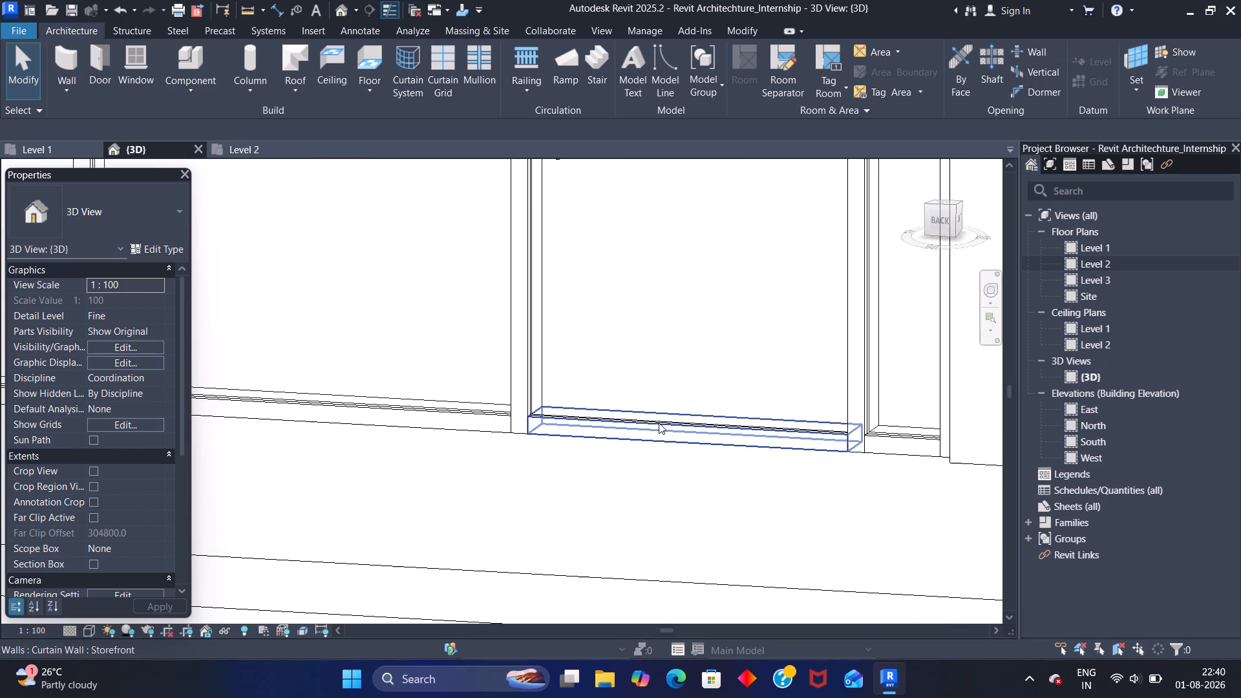
key("Tab")
key("Tab")
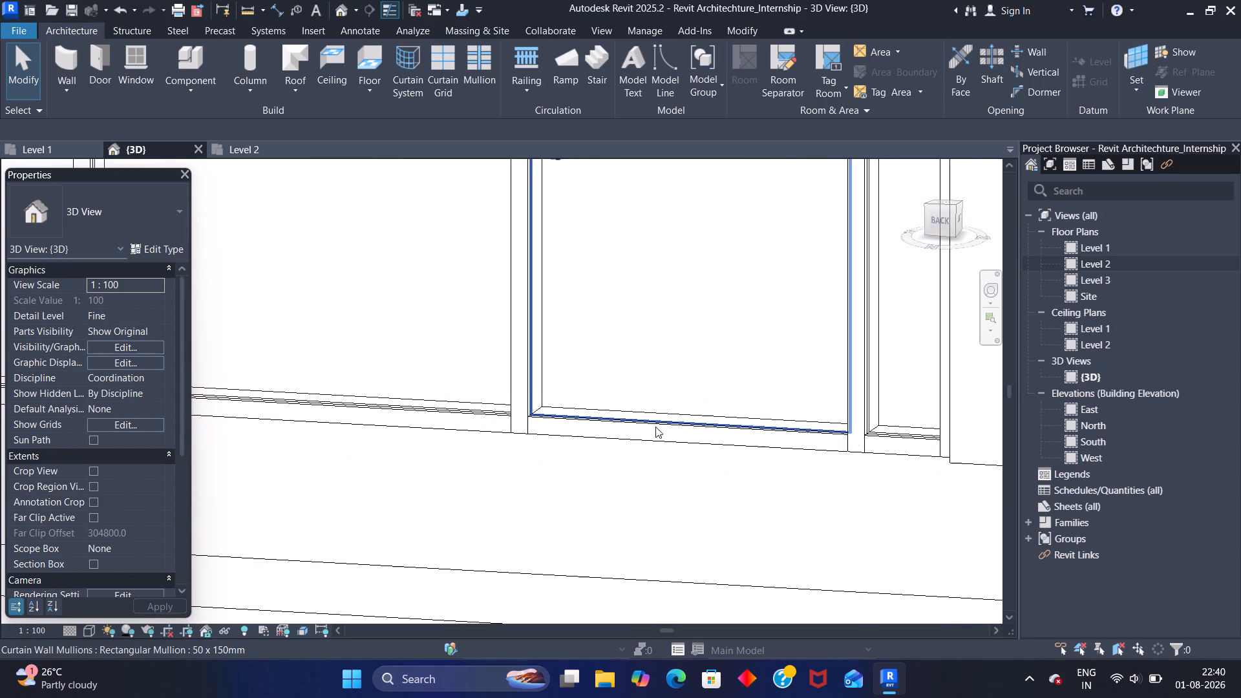
key("Tab")
key("Tab")
left_click(654, 429)
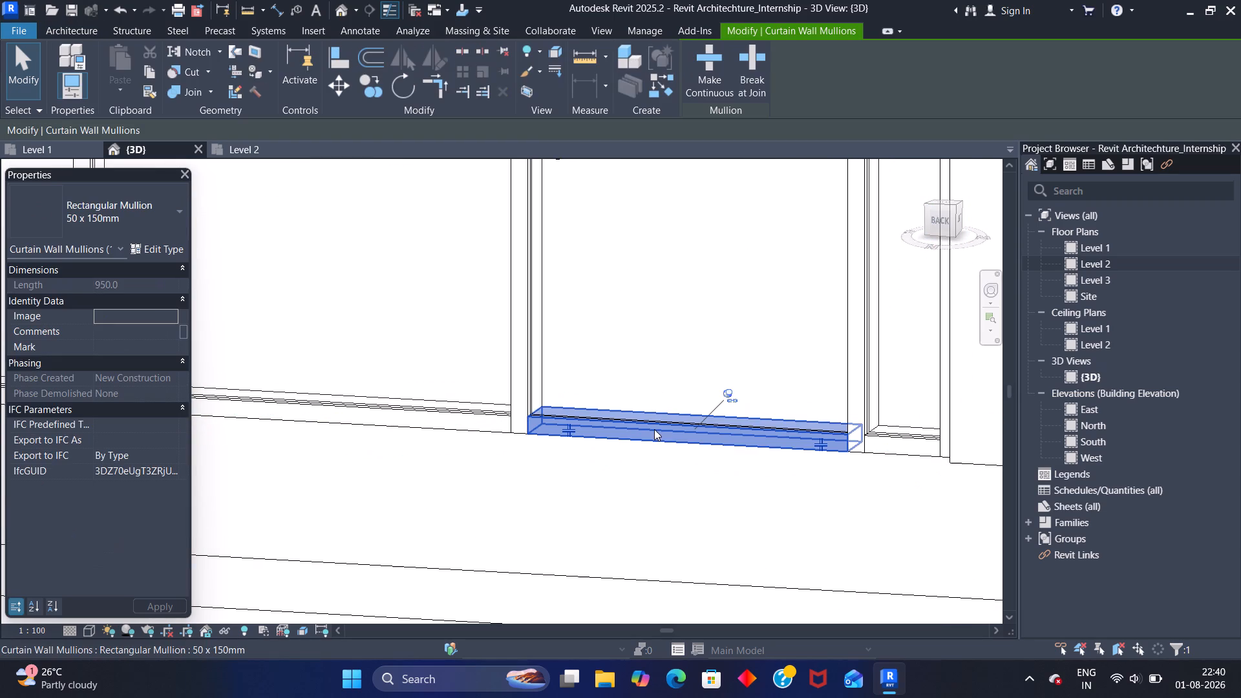
left_click(727, 393)
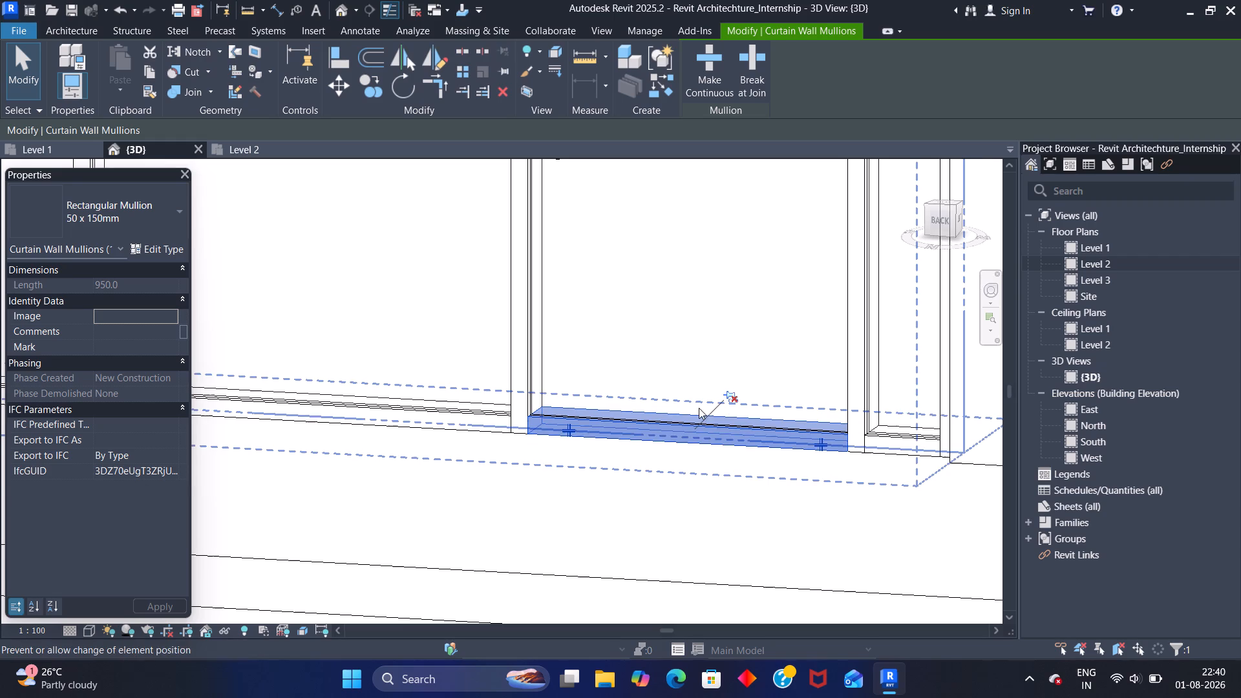
key("Delete")
Examine how the Level 1 glass door's bottom edge meets the Generic 150mm floor slab at the back of the house.
scroll(674, 432, "down", 5)
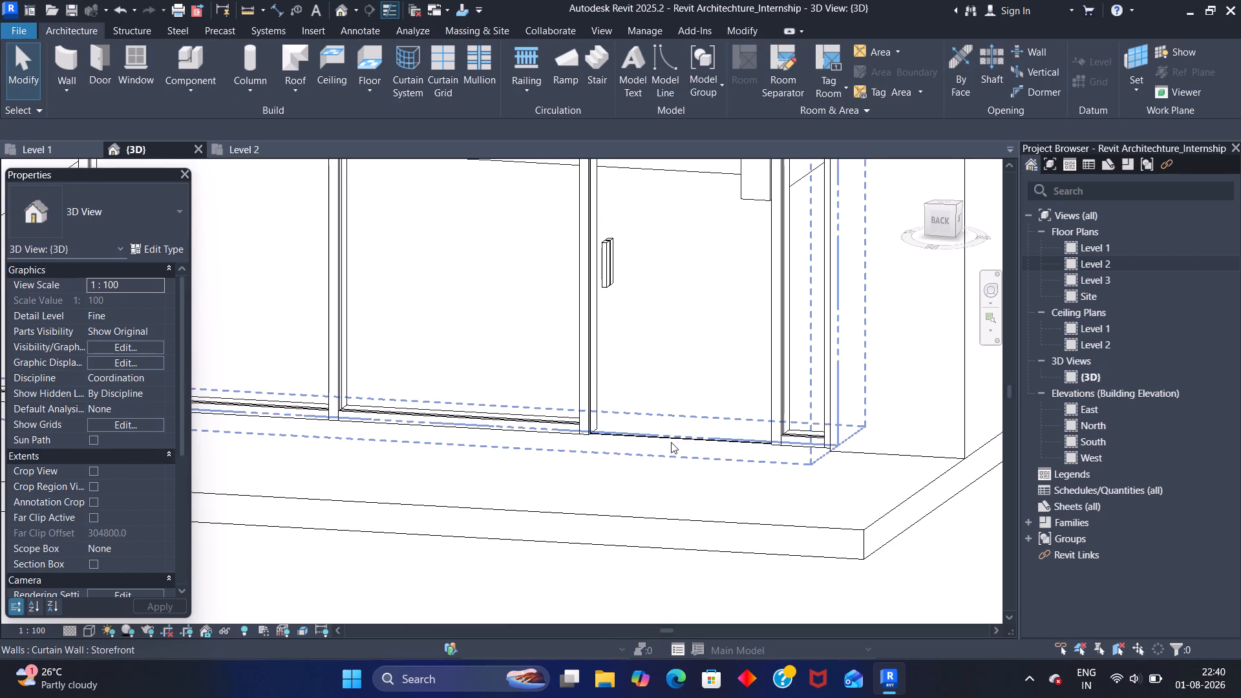
scroll(677, 450, "up", 10)
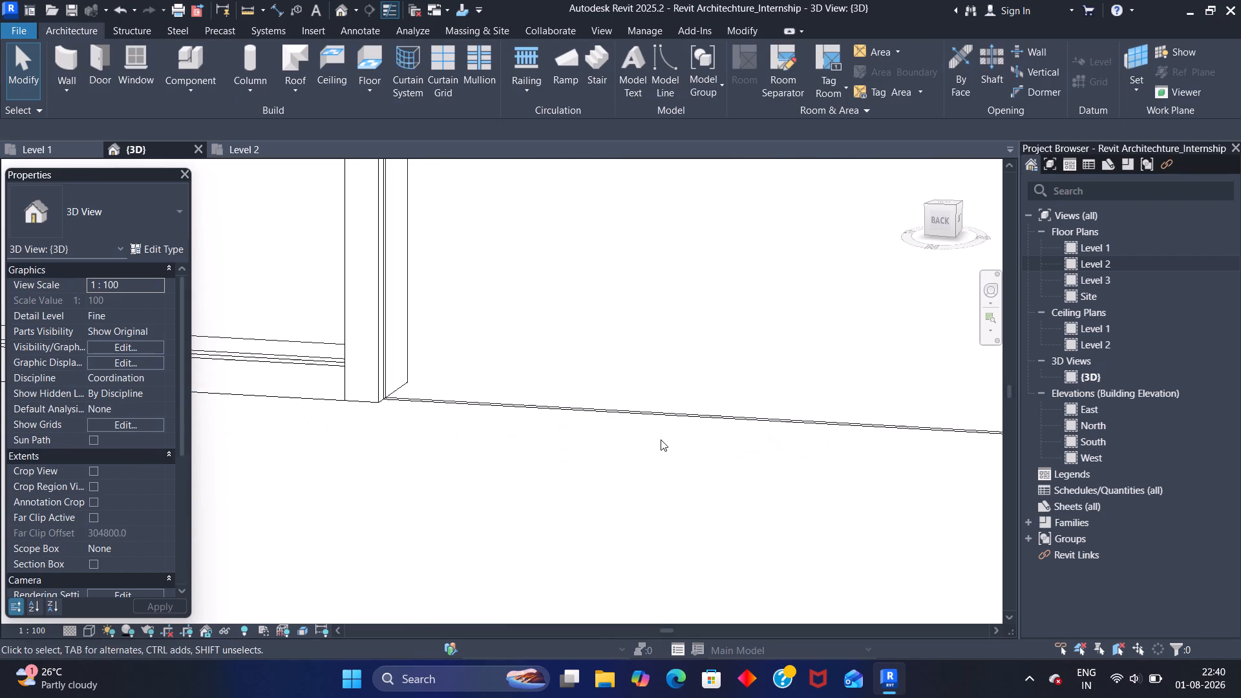
scroll(661, 439, "up", 2)
scroll(661, 439, "down", 16)
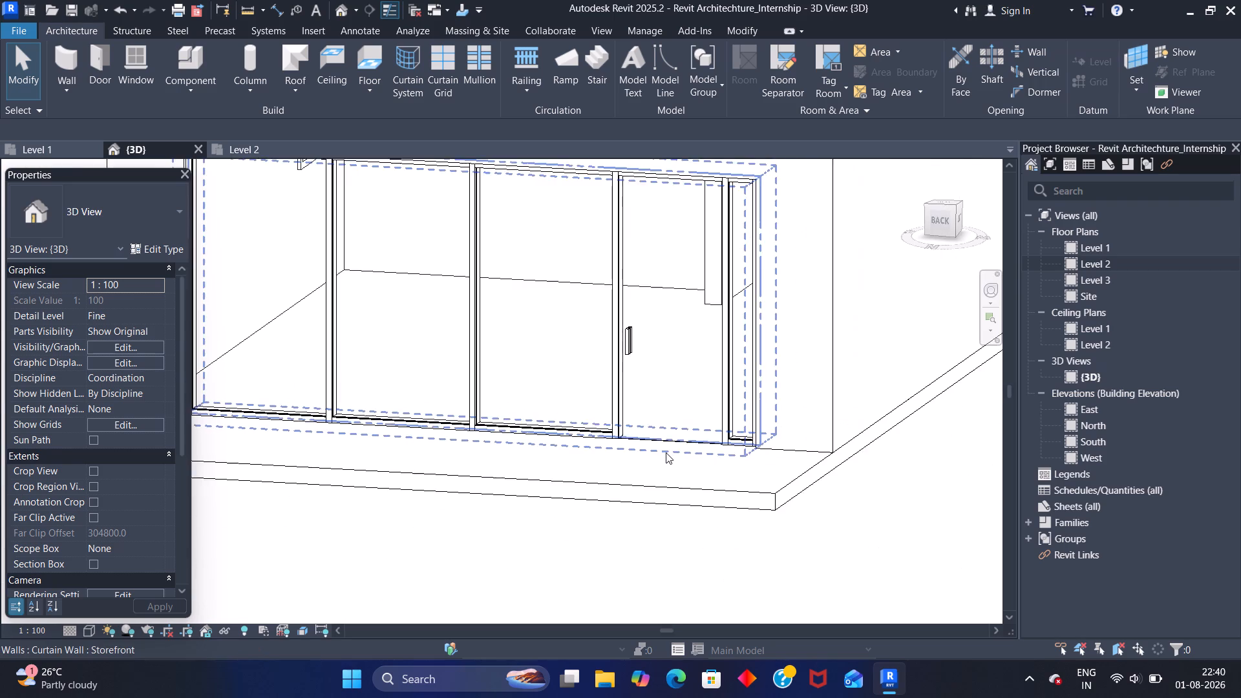
scroll(667, 462, "down", 1)
left_click(716, 478)
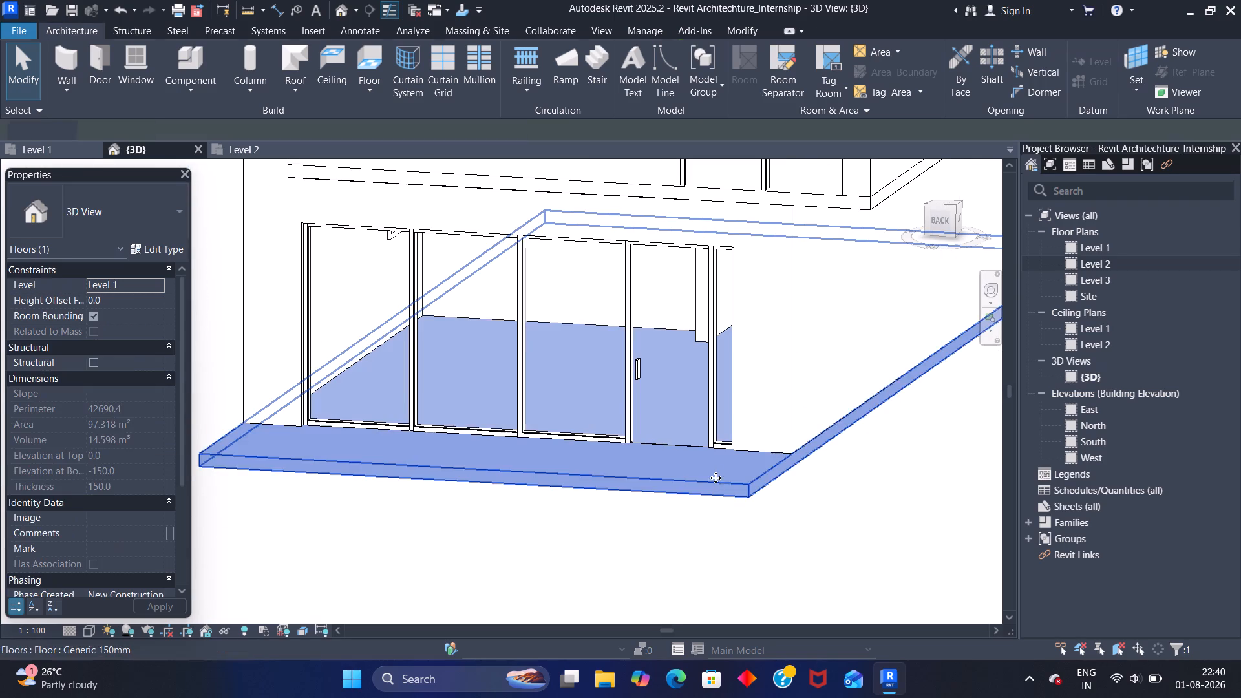
scroll(657, 450, "up", 14)
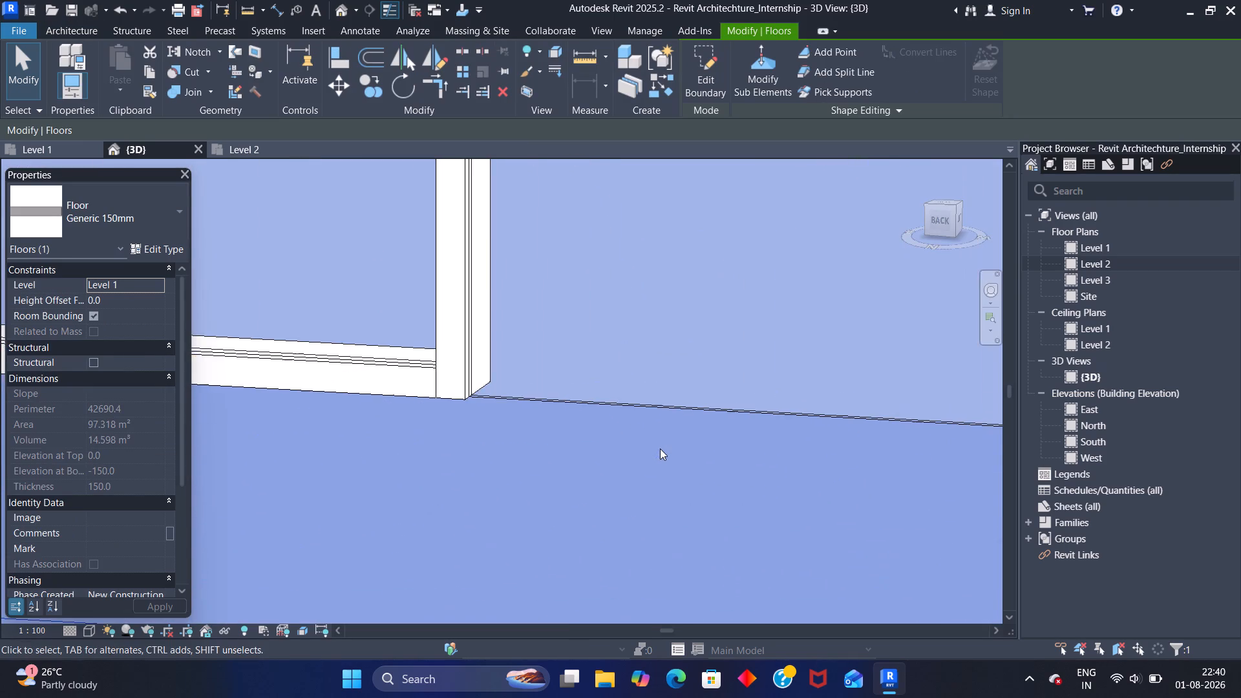
scroll(660, 449, "down", 12)
scroll(683, 561, "down", 3)
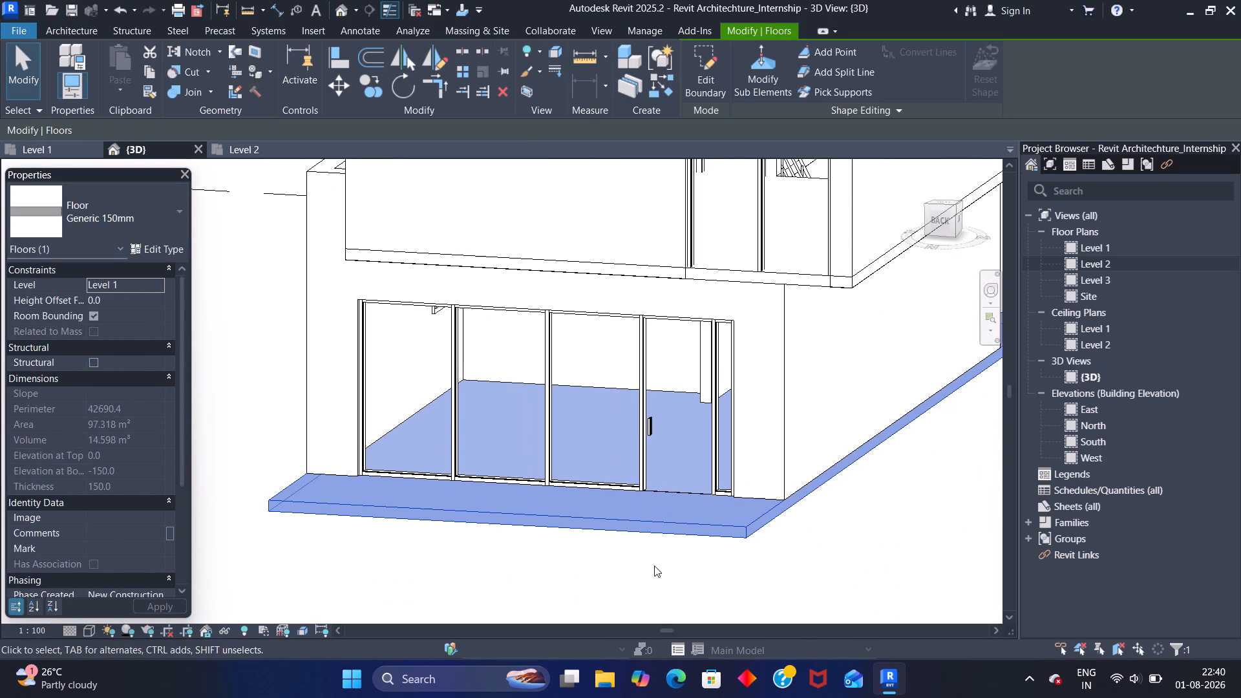
key("Escape")
Inspect the 50 x 150mm vertical mullion where it meets the base of the Level 2 Storefront wall.
middle_click_drag(733, 215, 655, 339)
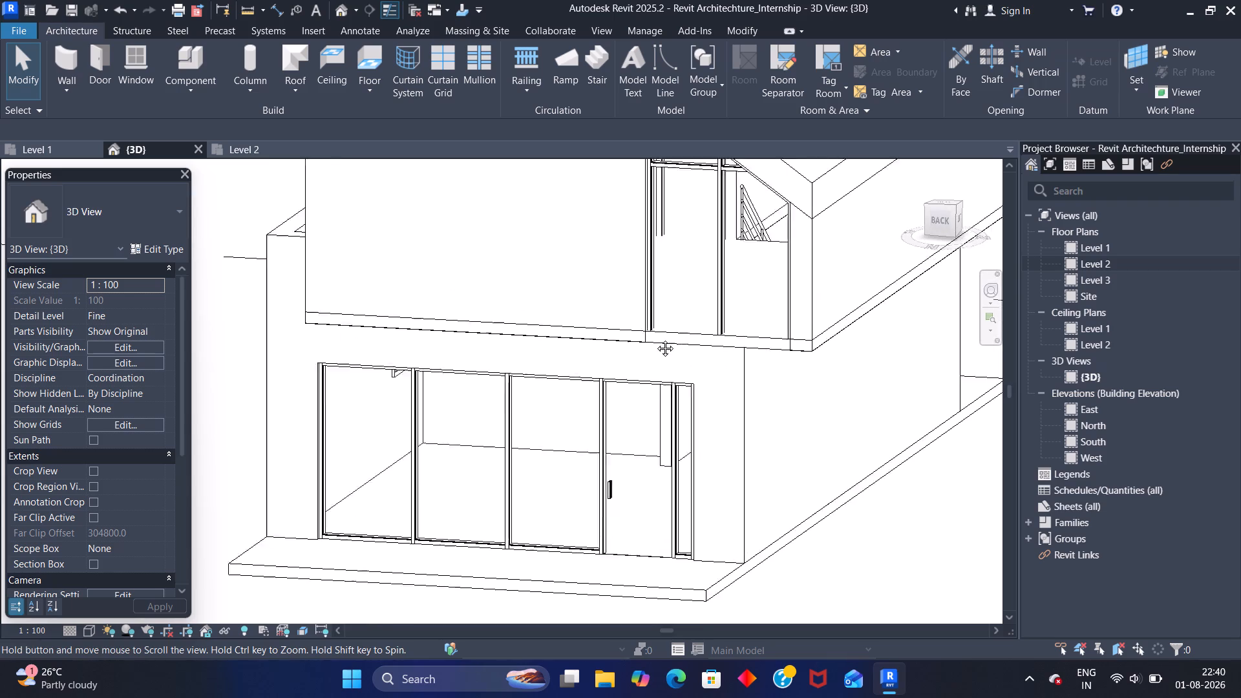
middle_click_drag(655, 339, 653, 344)
scroll(652, 396, "up", 2)
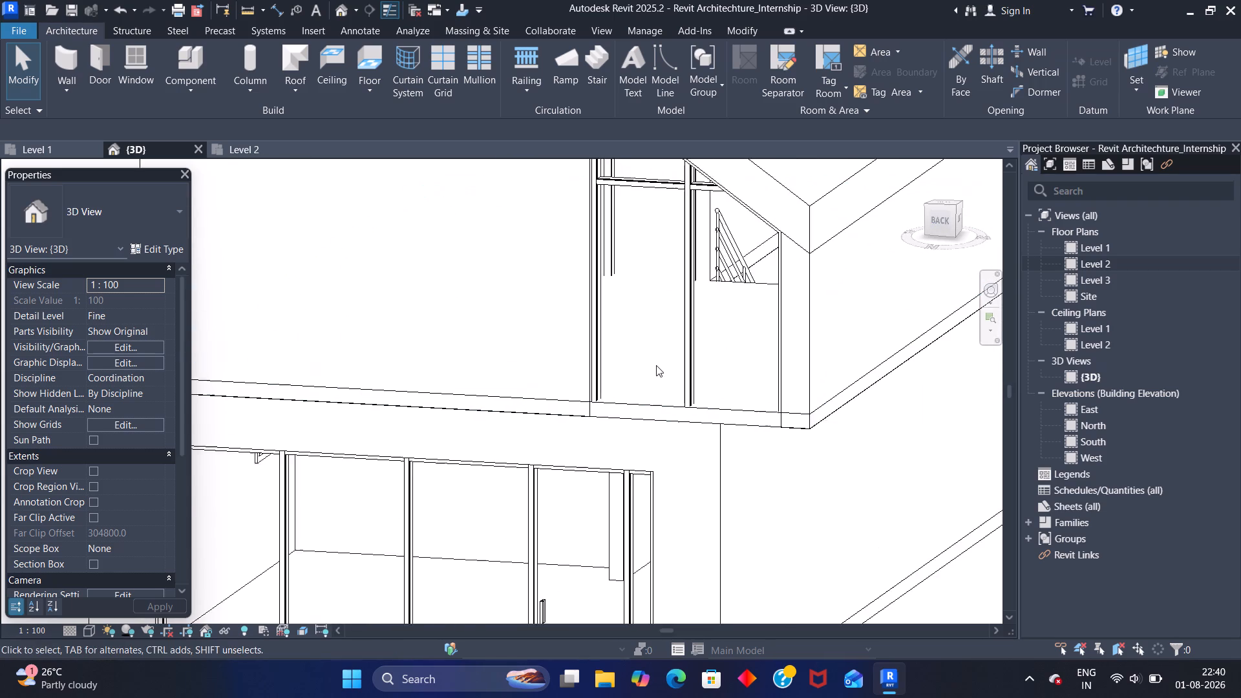
scroll(656, 365, "up", 7)
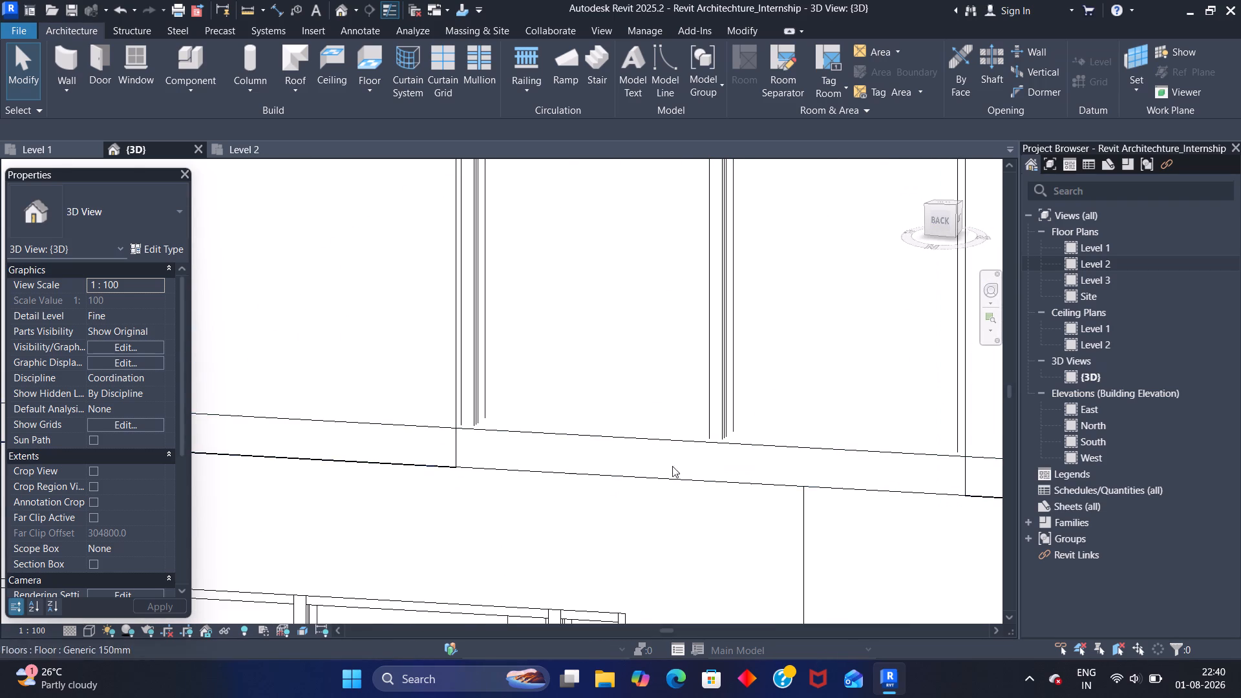
left_click(474, 409)
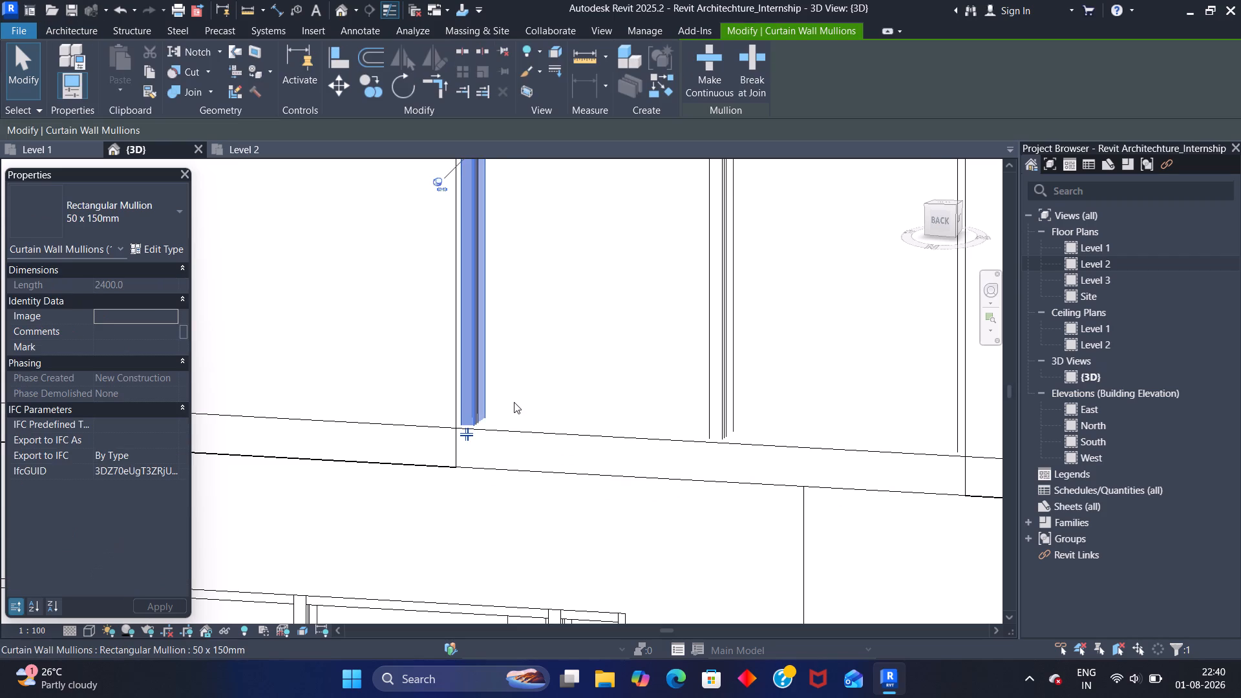
key("Escape")
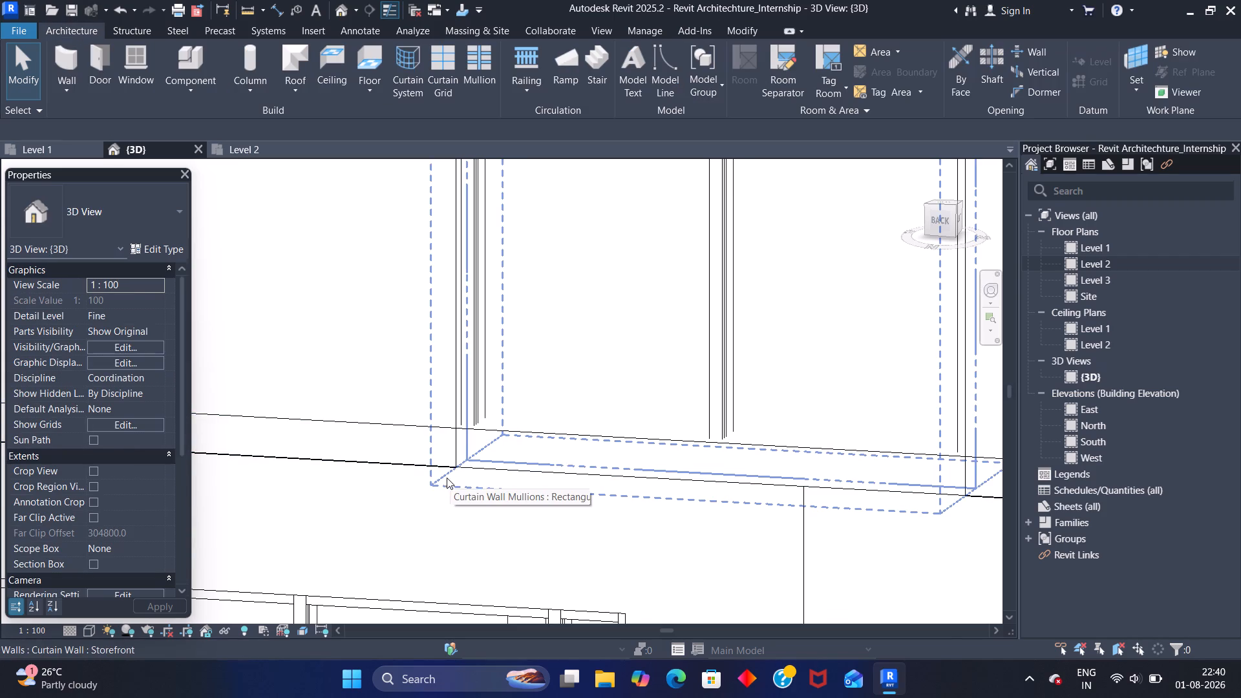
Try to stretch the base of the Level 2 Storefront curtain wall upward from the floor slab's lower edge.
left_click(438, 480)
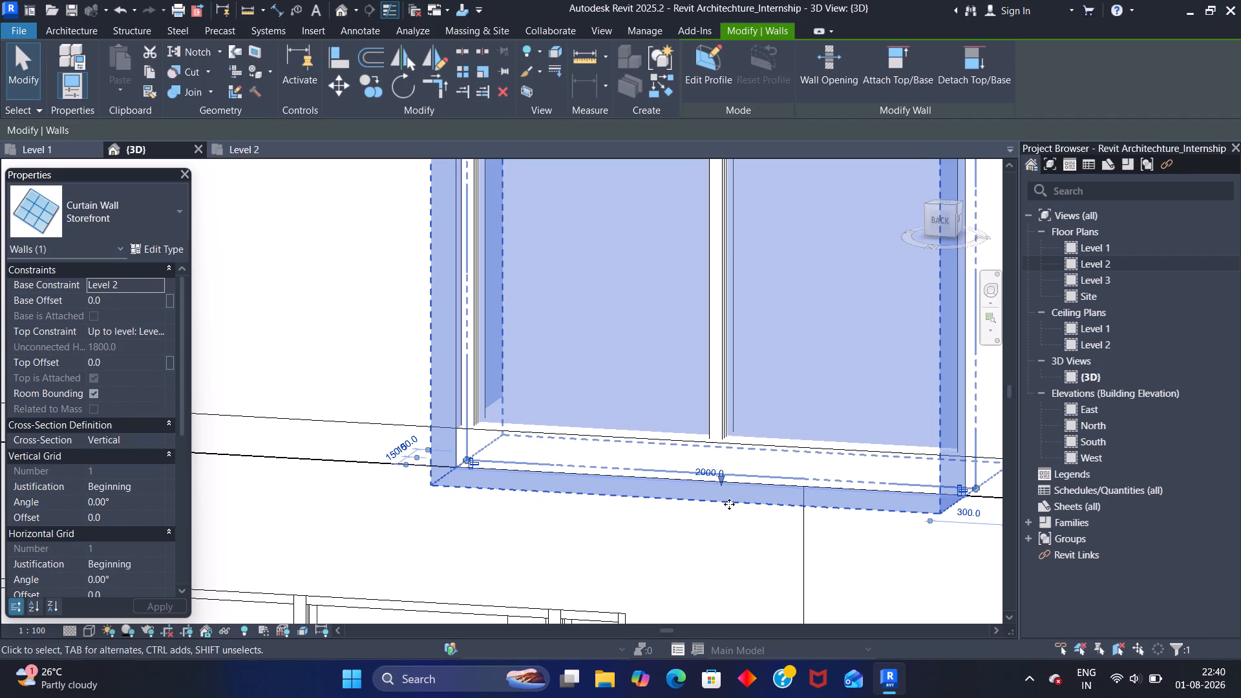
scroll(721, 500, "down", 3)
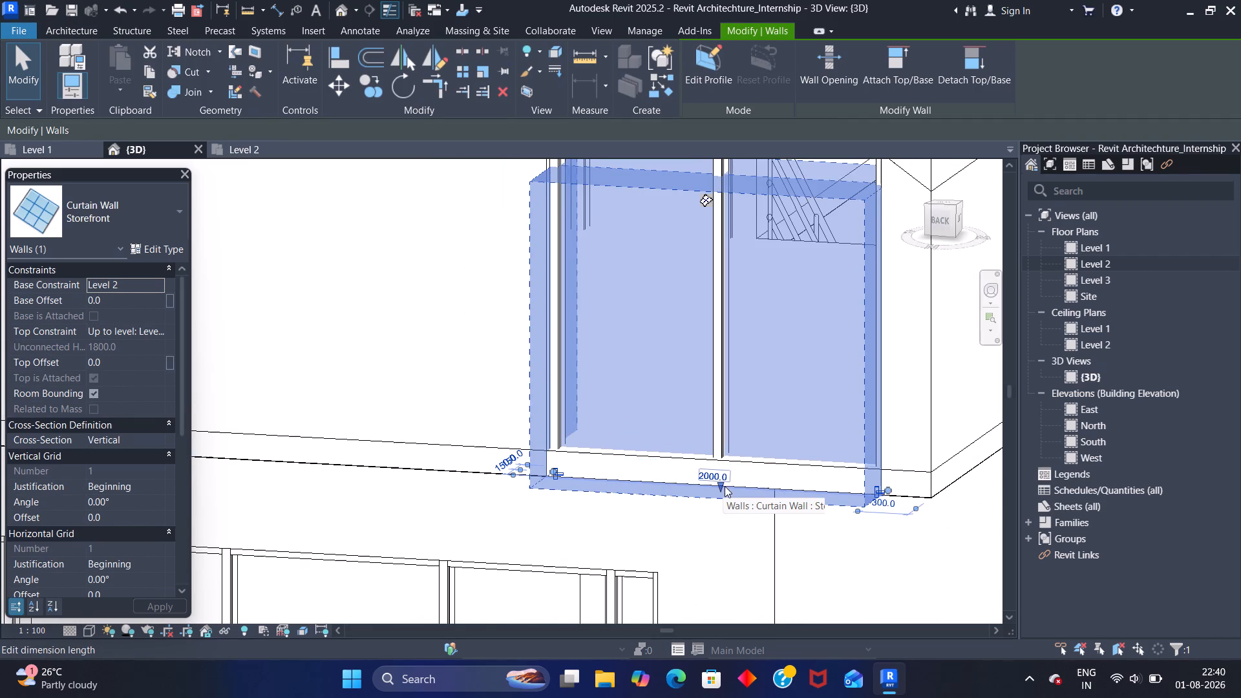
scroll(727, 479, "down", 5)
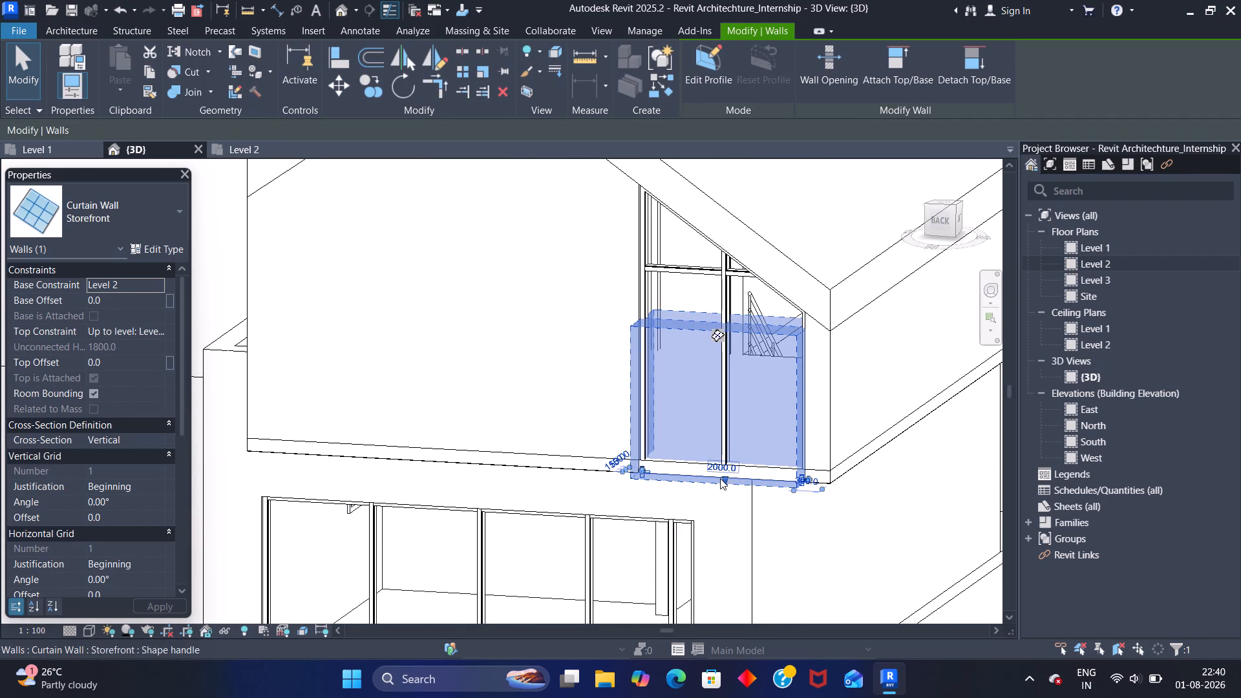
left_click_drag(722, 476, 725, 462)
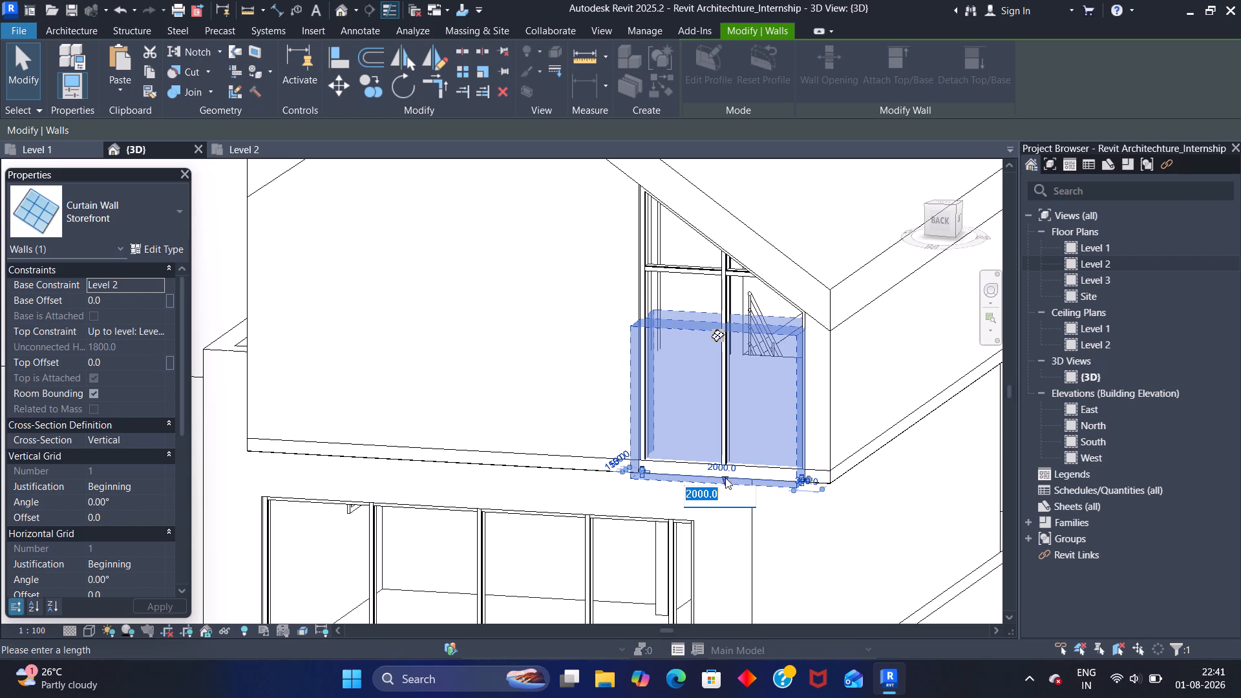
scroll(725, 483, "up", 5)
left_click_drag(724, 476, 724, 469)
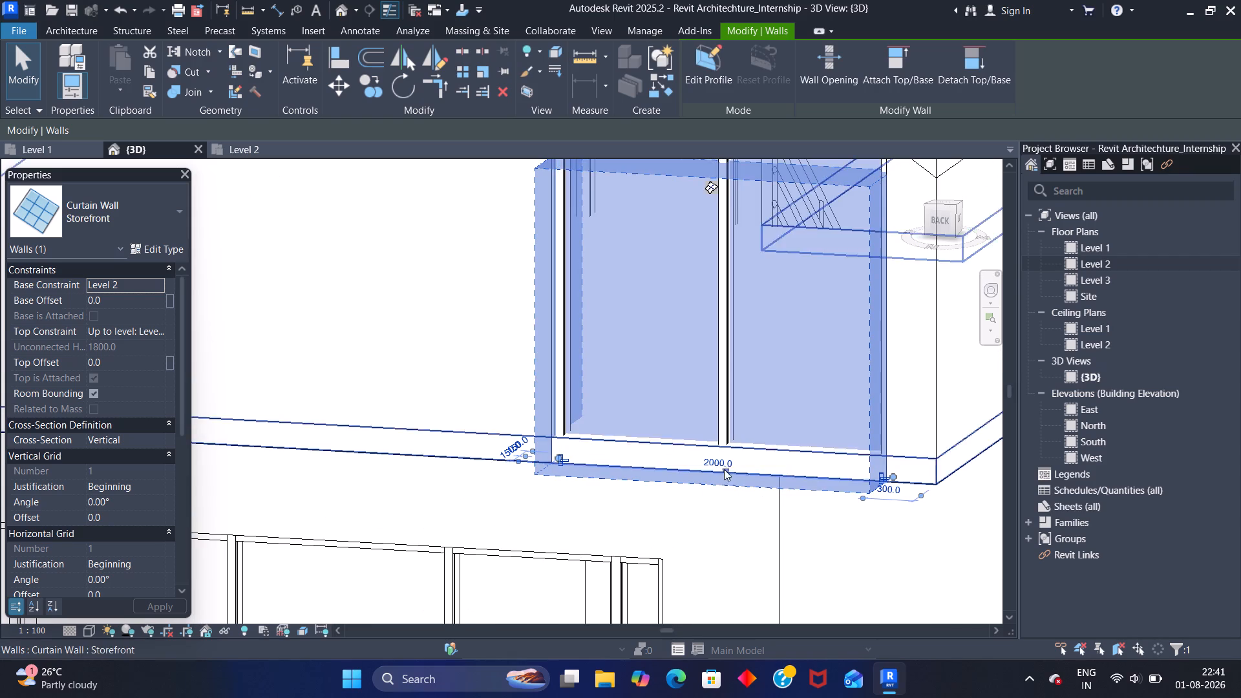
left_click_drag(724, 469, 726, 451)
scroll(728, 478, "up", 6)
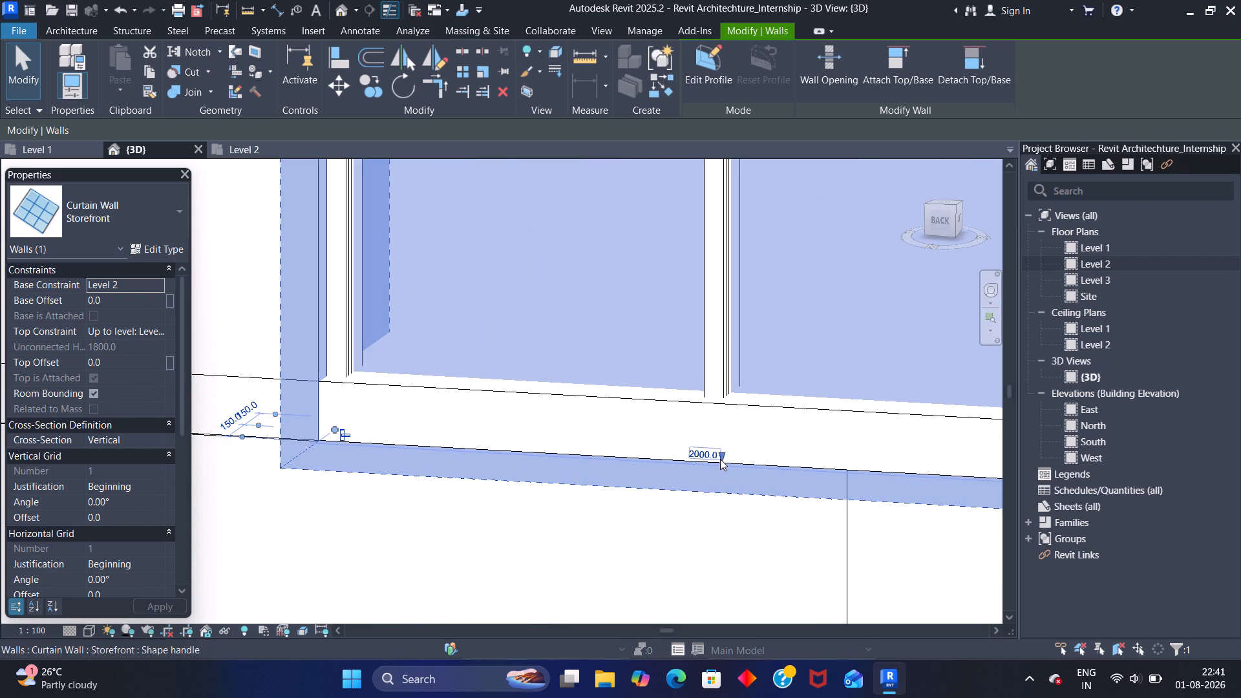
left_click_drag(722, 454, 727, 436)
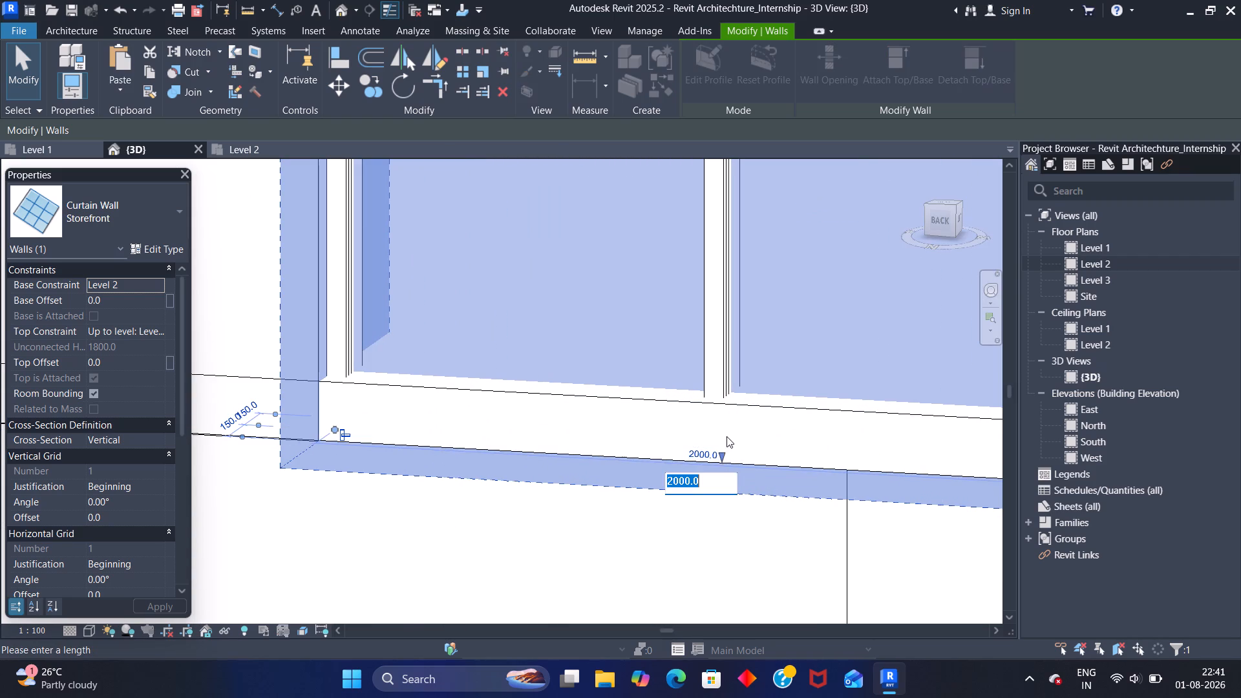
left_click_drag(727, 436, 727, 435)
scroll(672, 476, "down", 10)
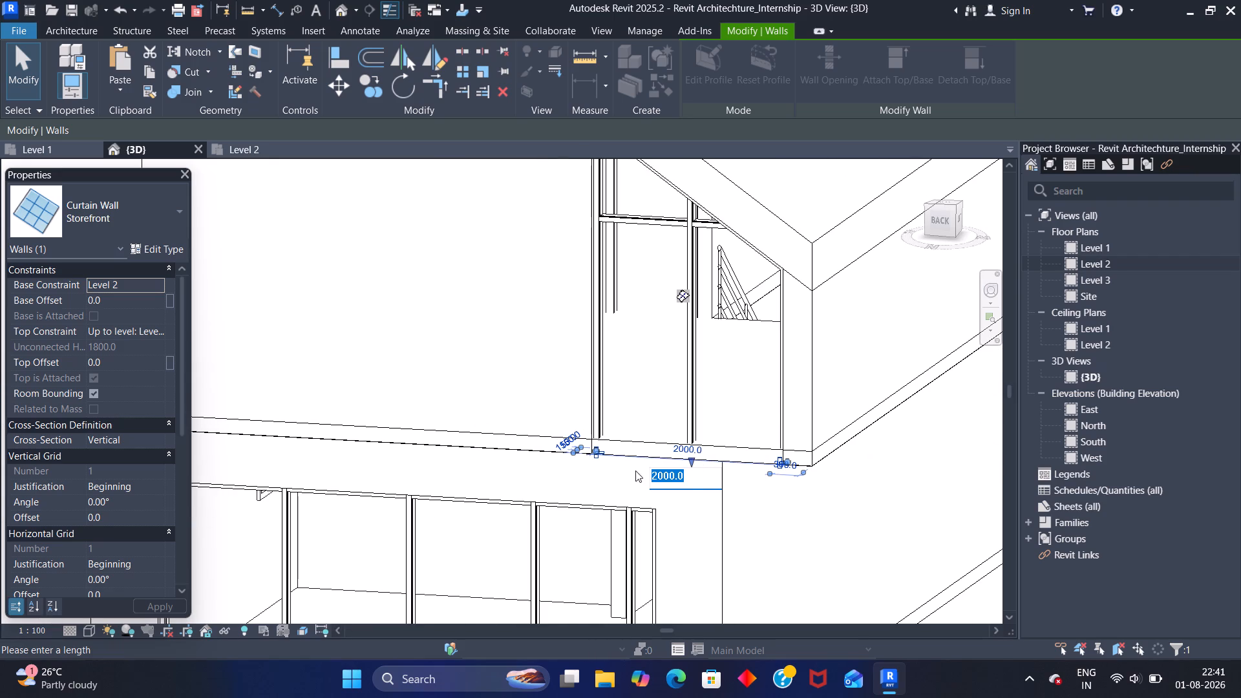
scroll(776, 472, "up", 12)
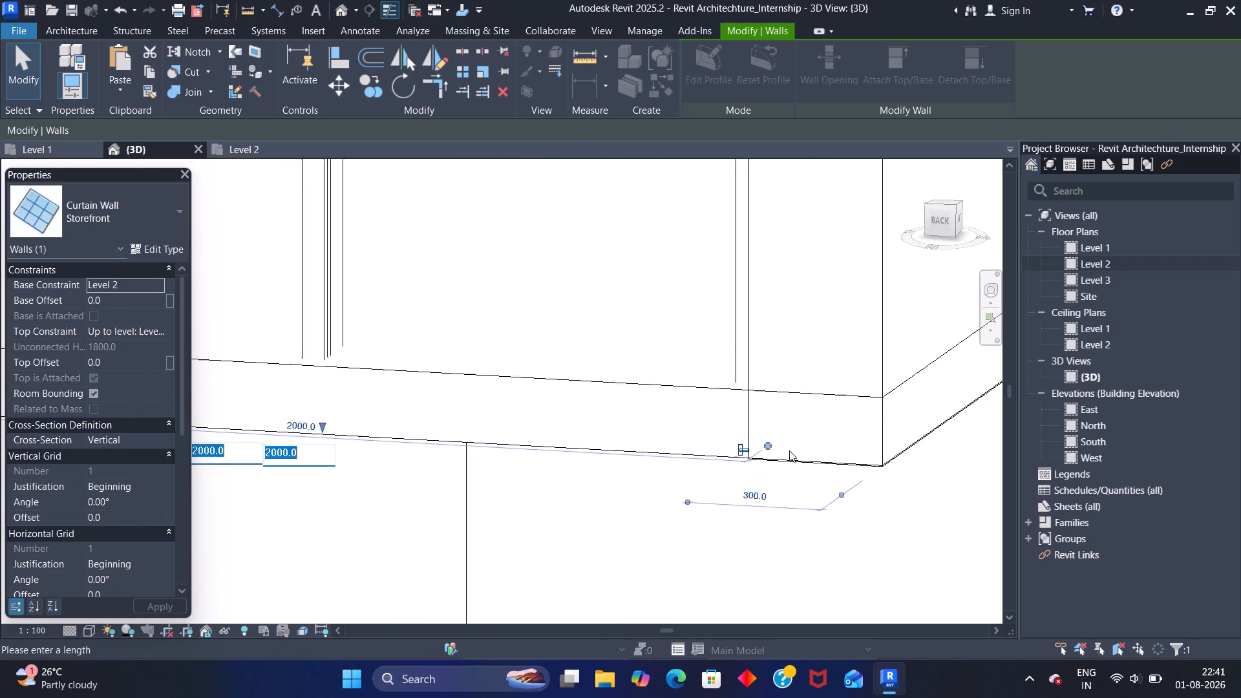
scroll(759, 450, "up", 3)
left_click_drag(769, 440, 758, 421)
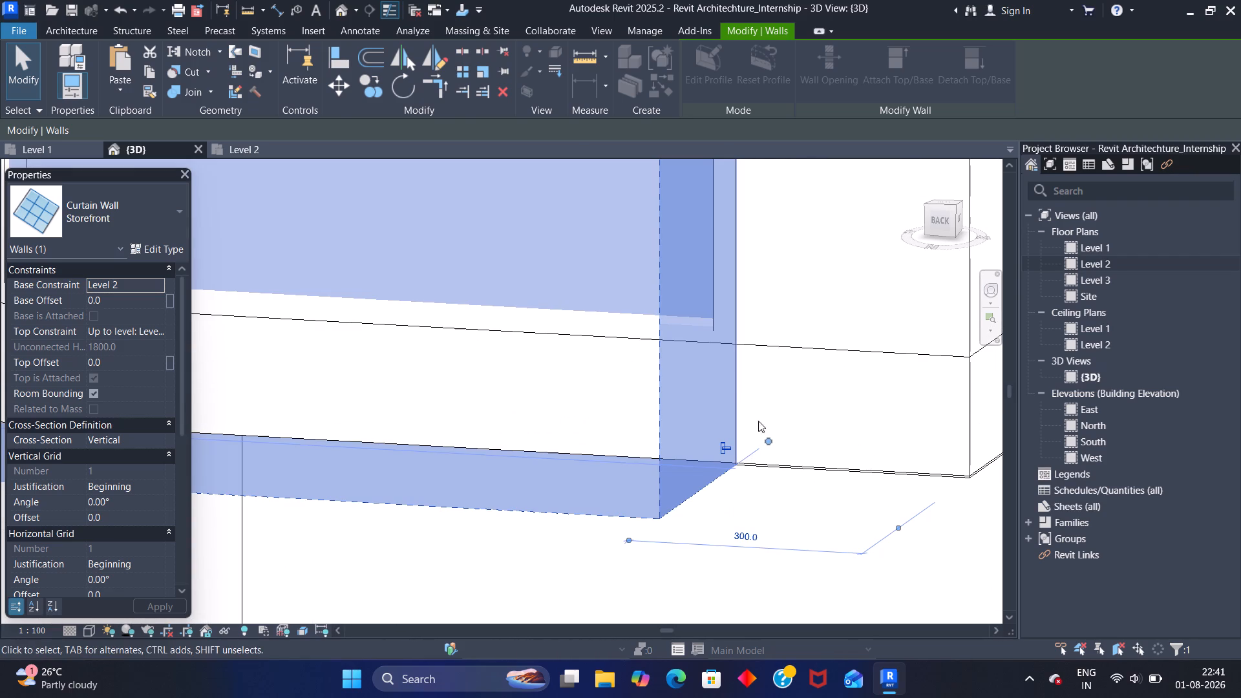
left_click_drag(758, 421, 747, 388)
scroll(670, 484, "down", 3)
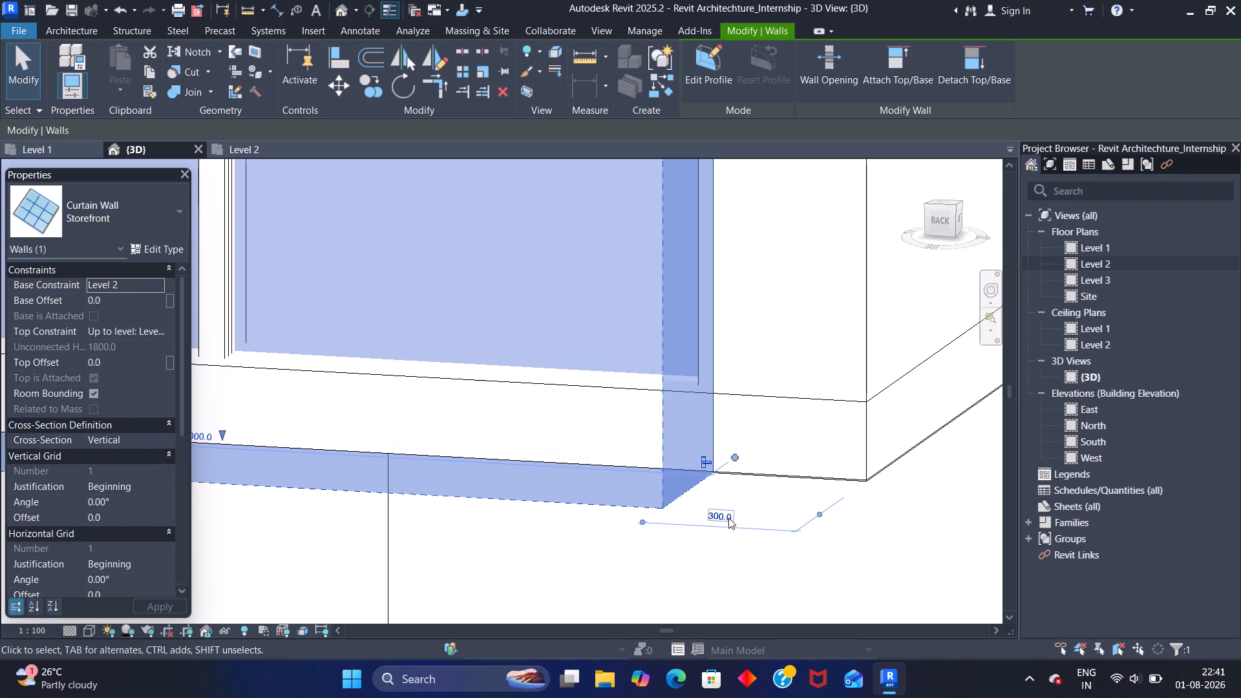
Raise the base of the Level 2 Storefront curtain wall to a base offset of about 133 mm.
middle_click_drag(733, 504, 700, 502, "shift")
middle_click_drag(718, 461, 934, 434)
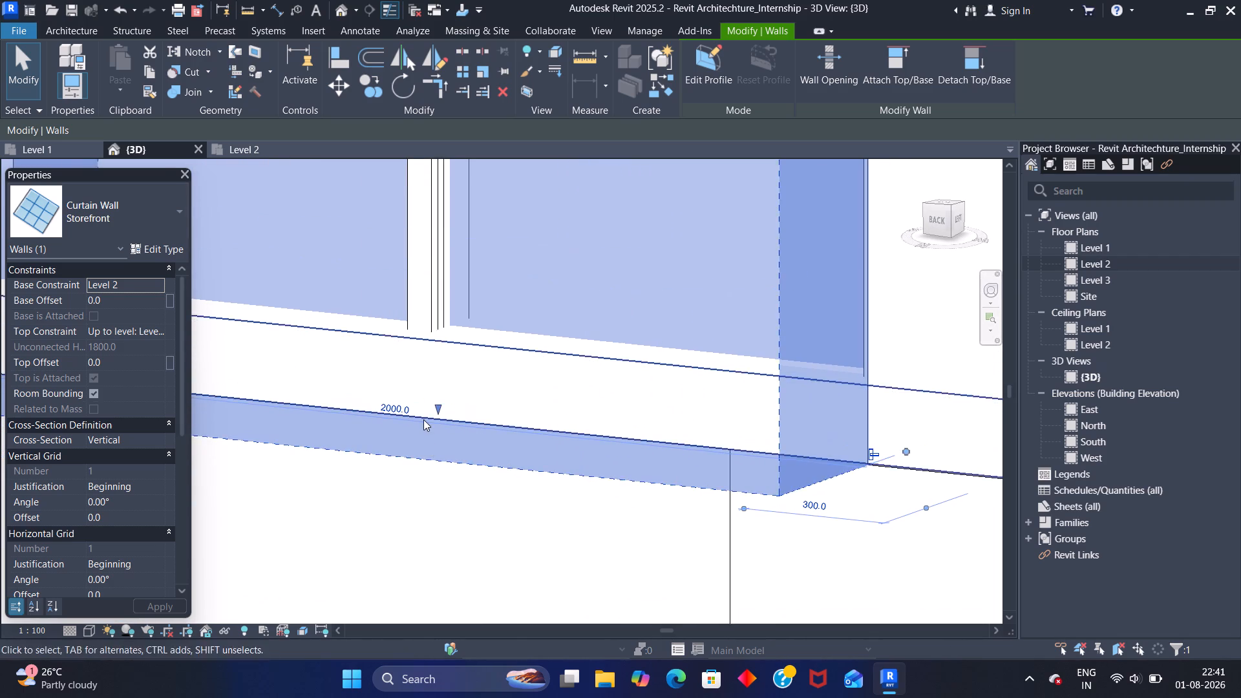
scroll(423, 419, "up", 3)
left_click_drag(445, 400, 445, 388)
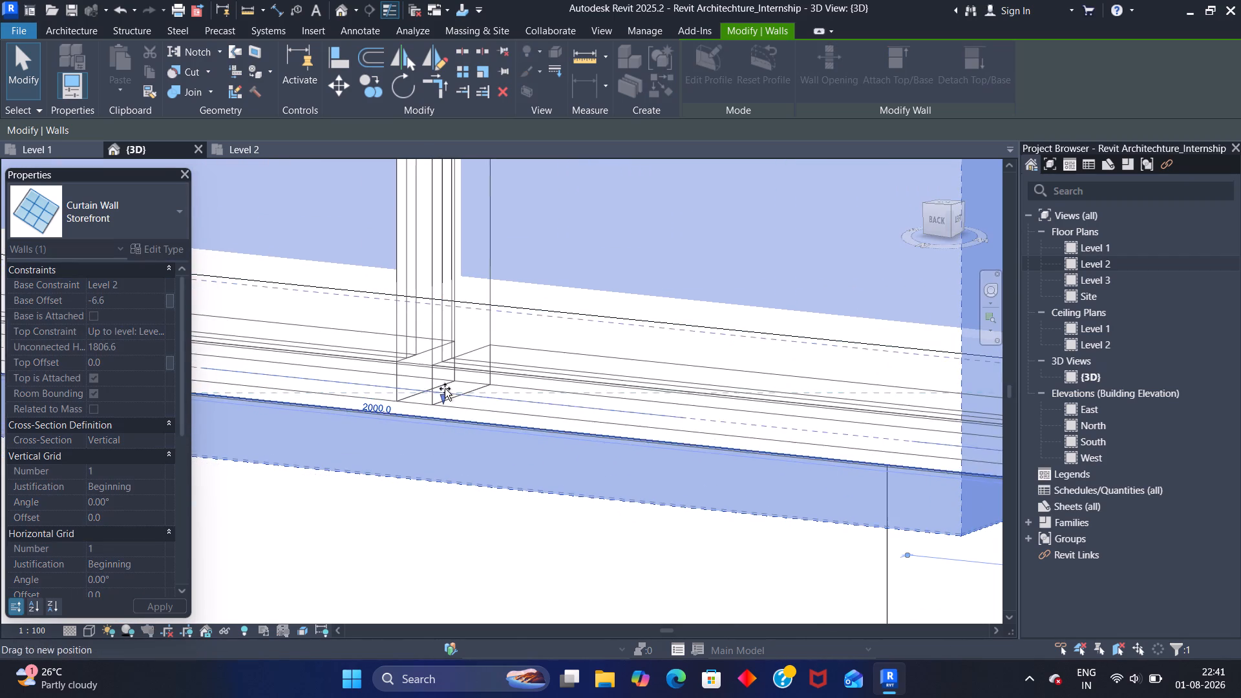
left_click_drag(445, 388, 455, 305)
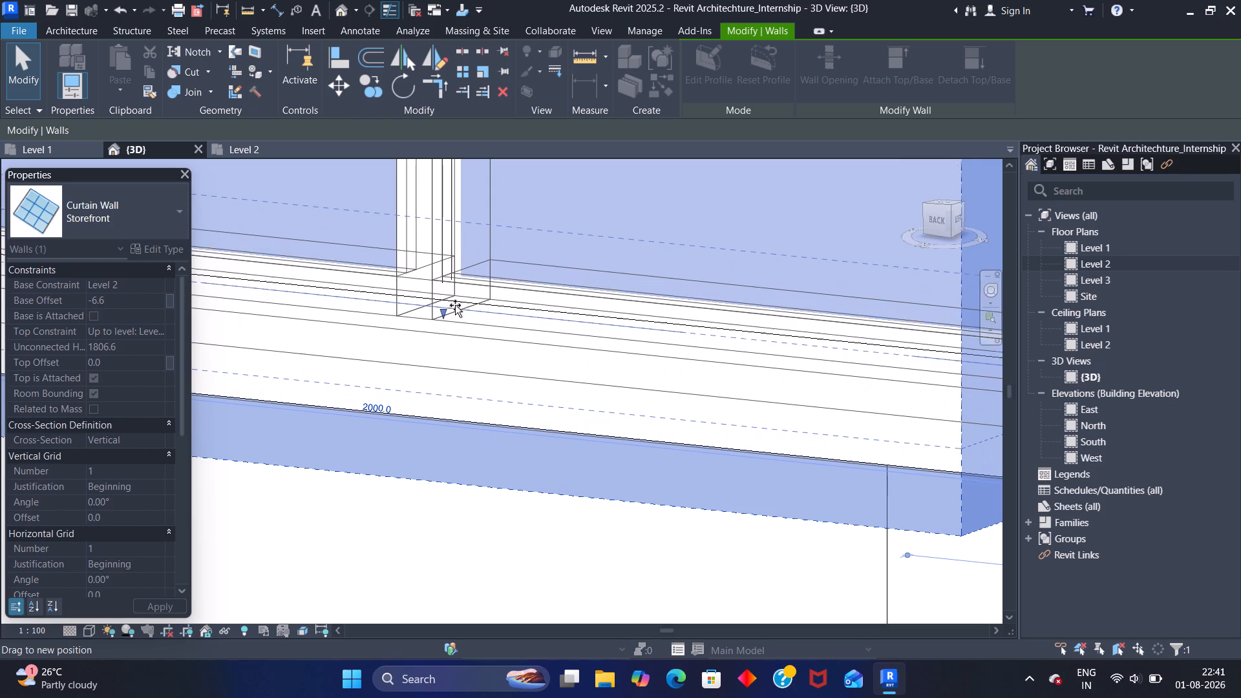
left_click_drag(455, 305, 469, 284)
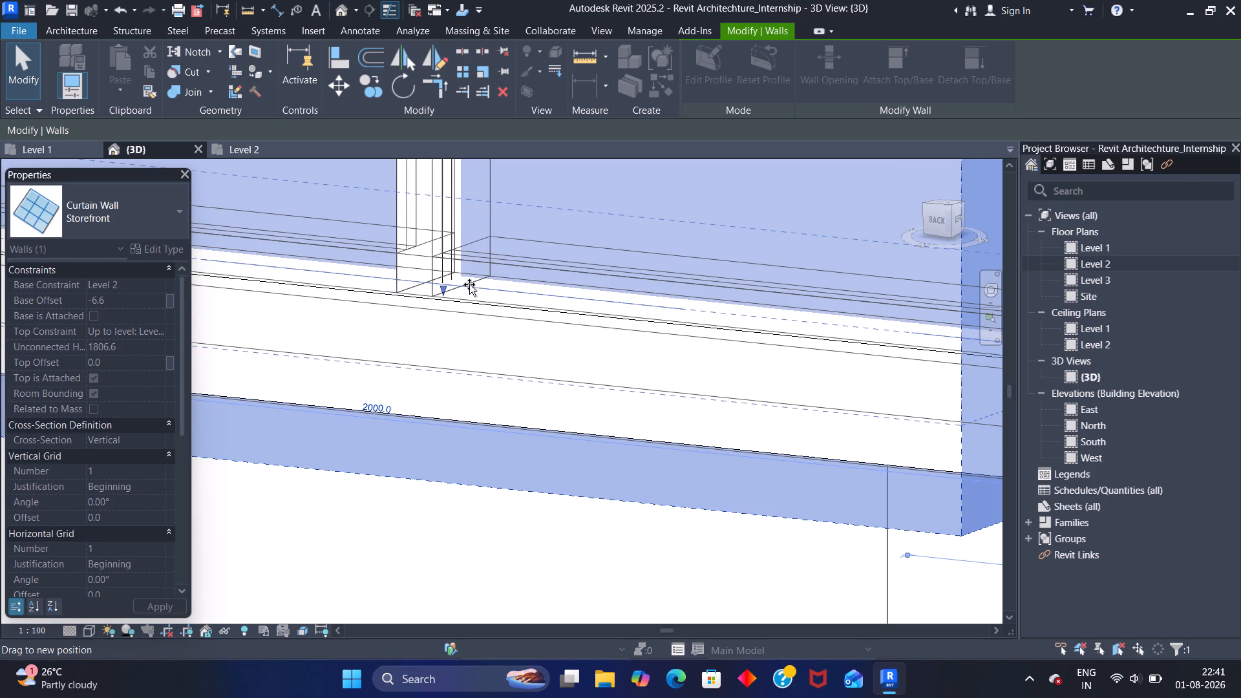
left_click_drag(469, 284, 469, 289)
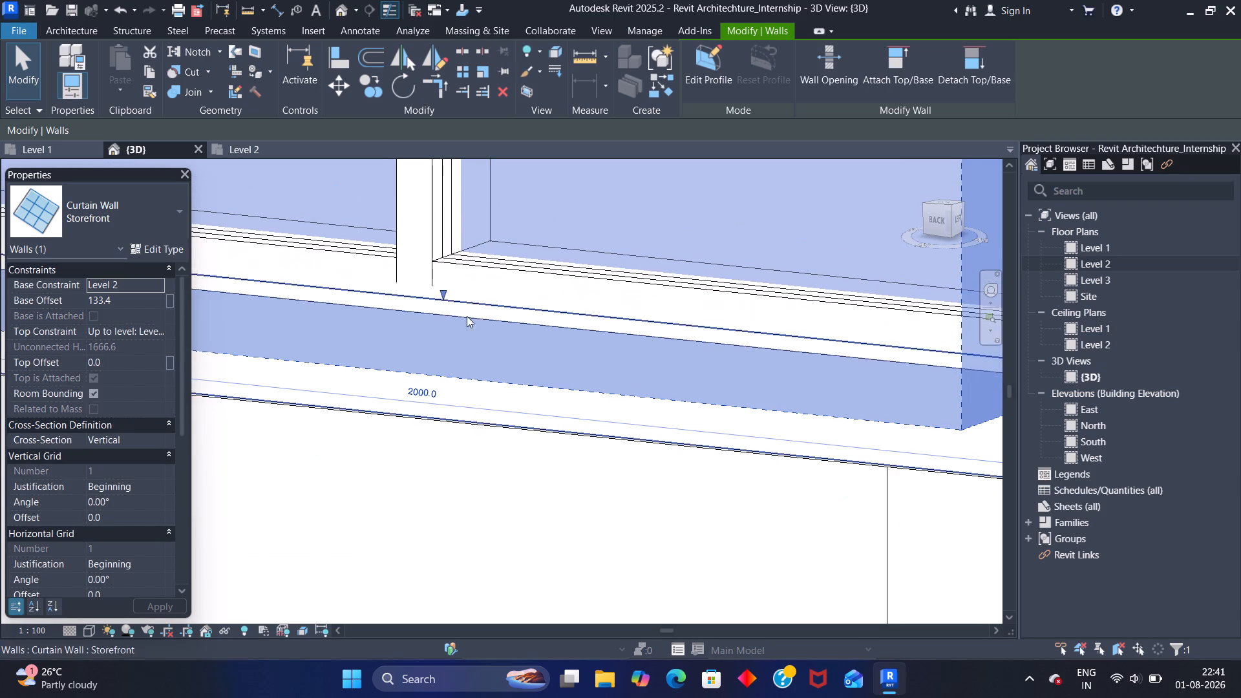
scroll(438, 383, "down", 7)
scroll(357, 460, "down", 1)
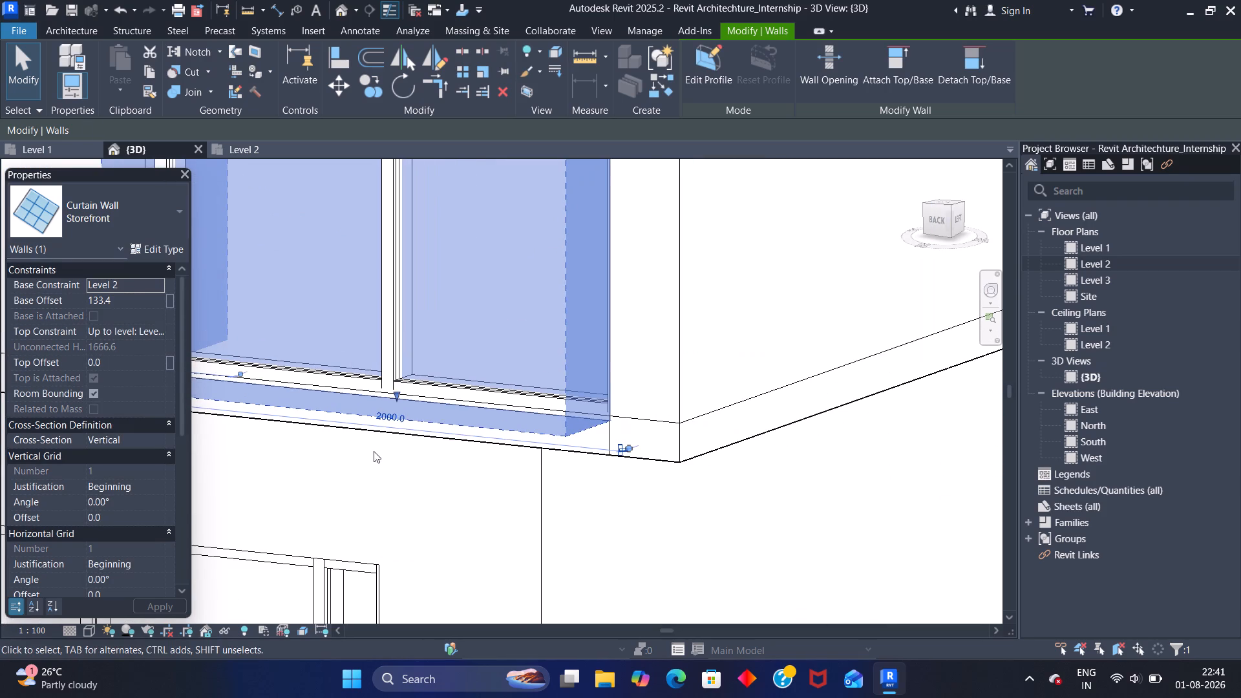
key("Escape")
Set the 3D view's visual style to Shaded.
middle_click_drag(347, 450, 580, 462)
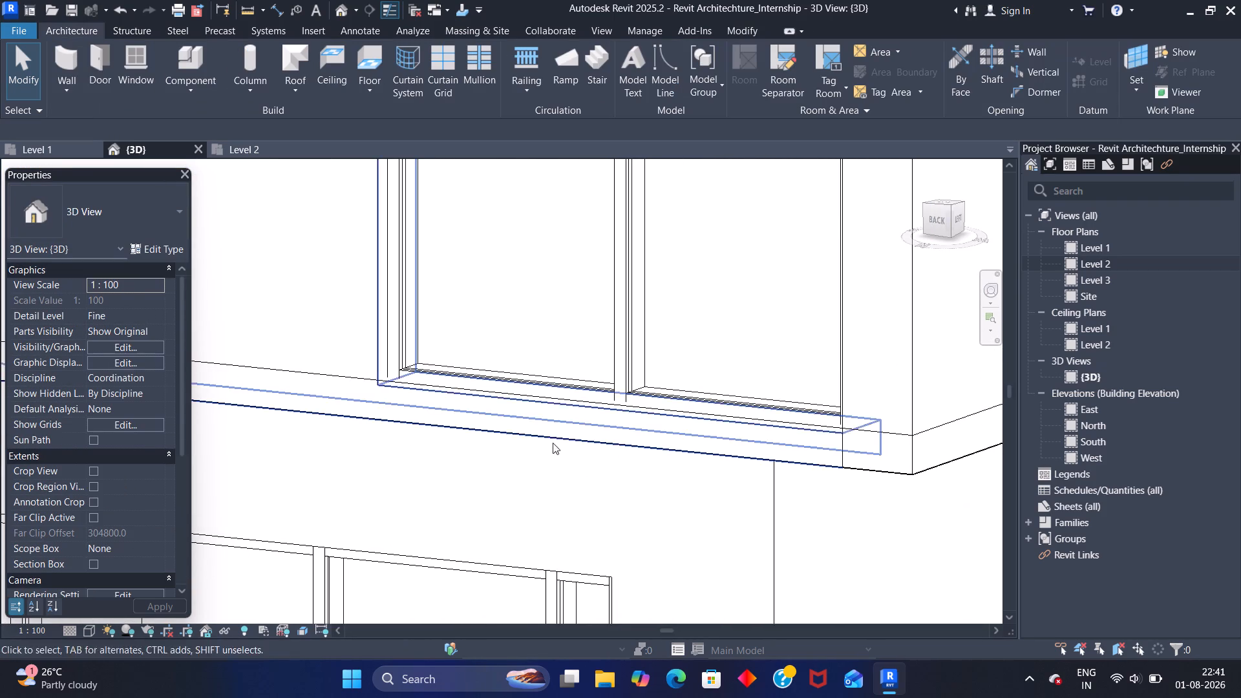
left_click(610, 425)
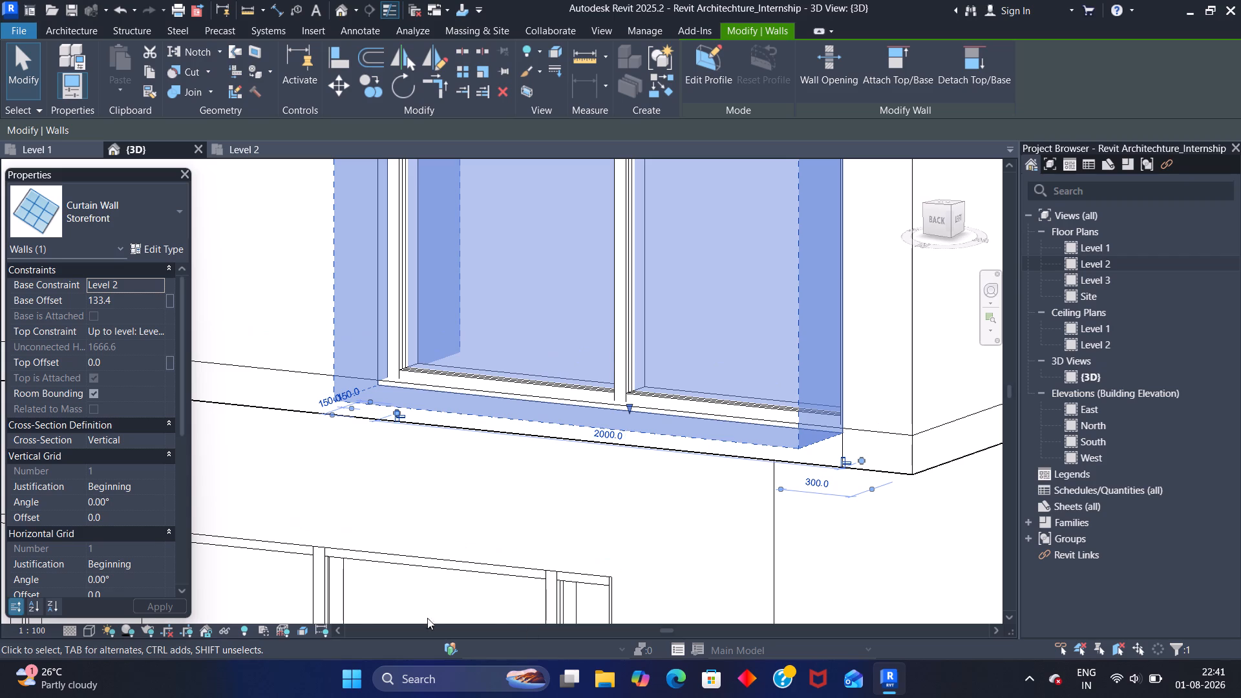
left_click(87, 625)
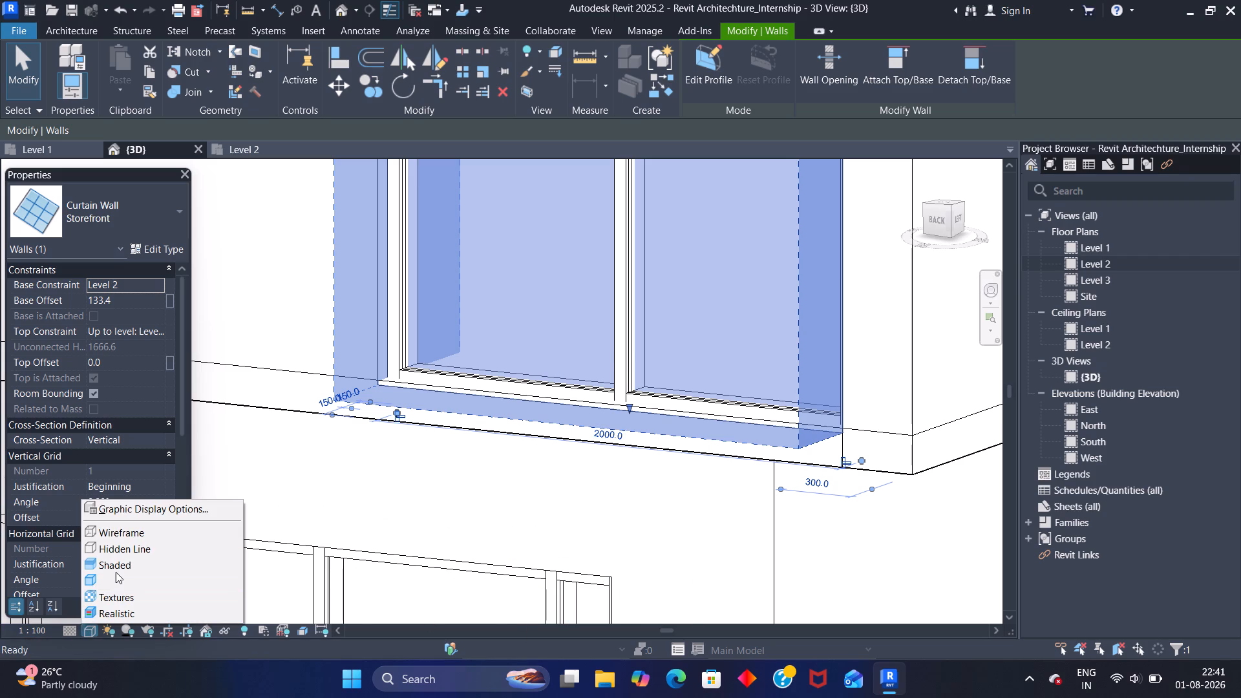
left_click(116, 571)
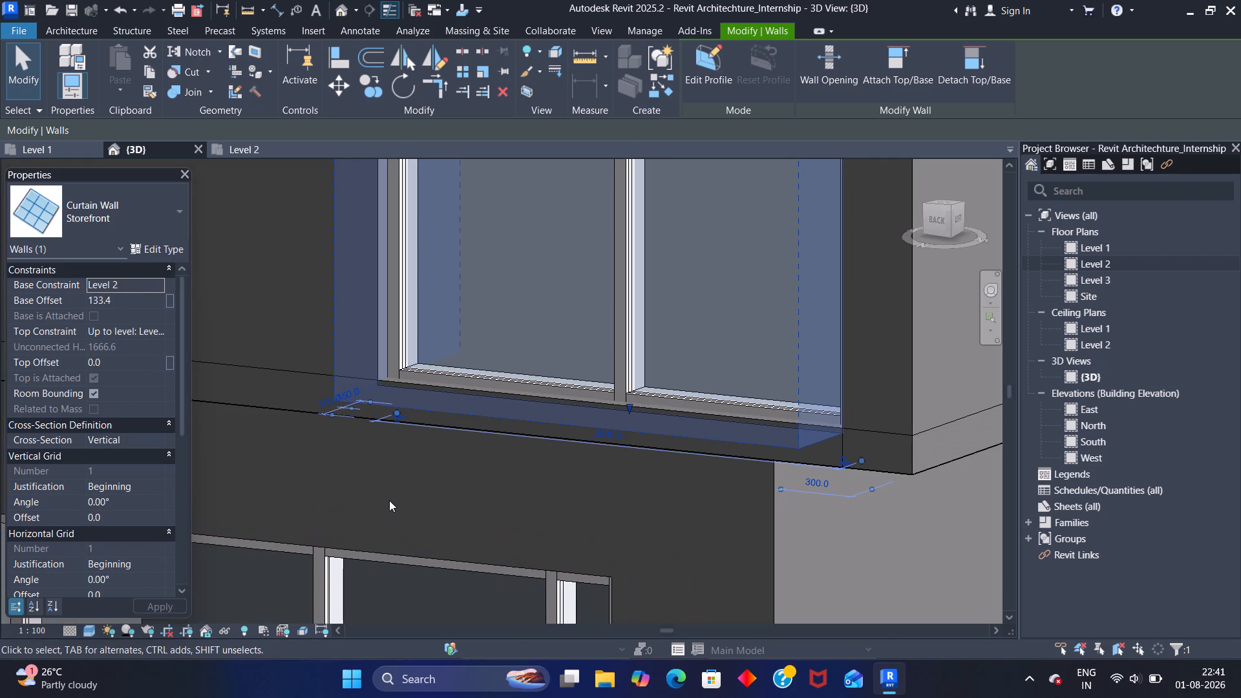
scroll(398, 494, "down", 1)
key("Escape")
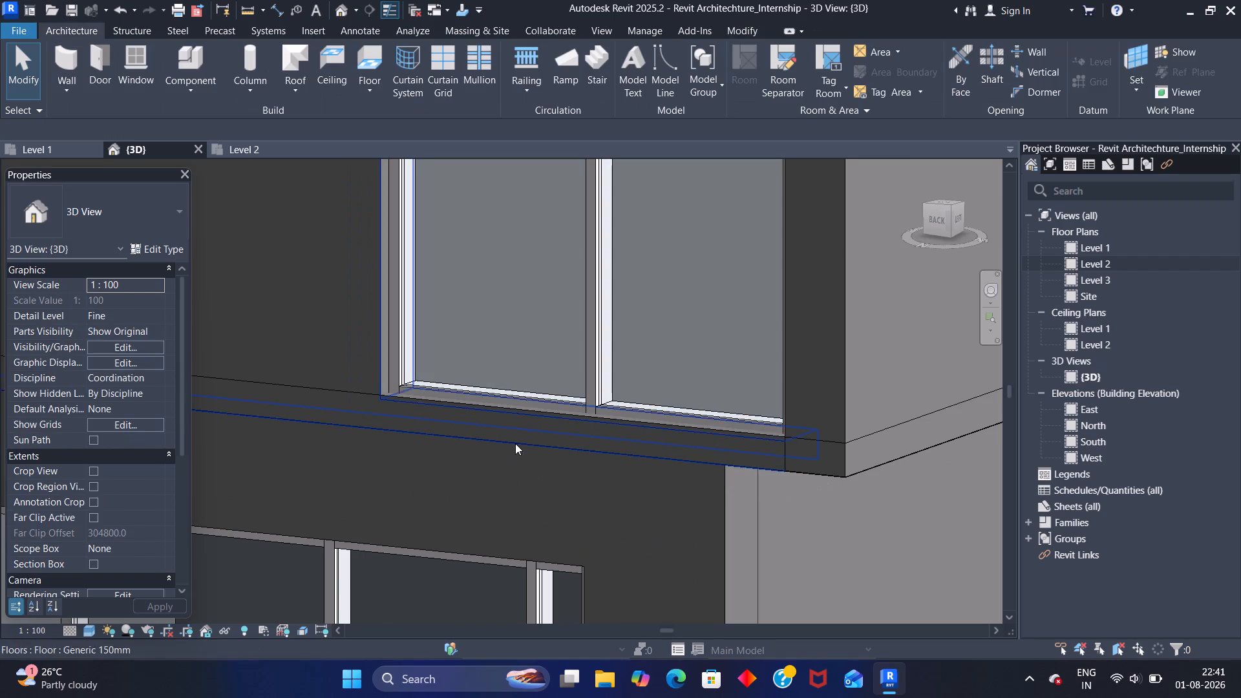
Examine how the Level 2 Storefront wall's bottom mullions meet the top of the Level 2 Generic 150mm floor slab.
middle_click_drag(513, 443, 433, 448)
scroll(493, 438, "up", 3)
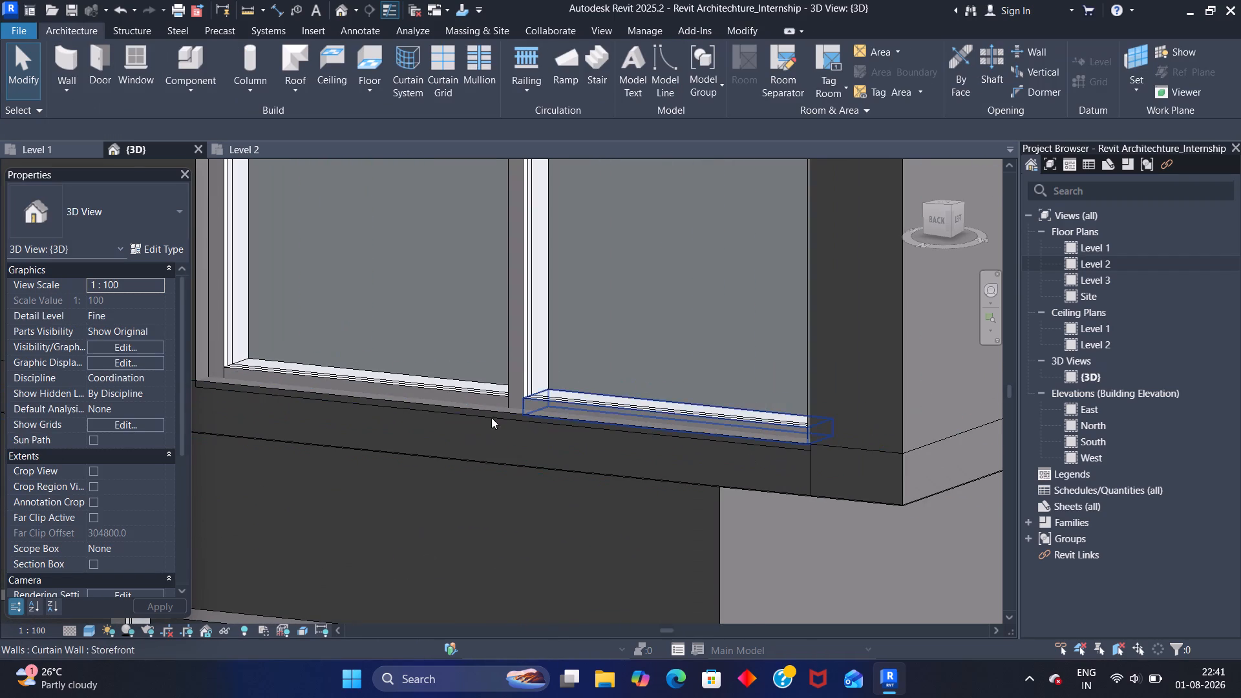
scroll(491, 418, "up", 15)
scroll(542, 417, "down", 10)
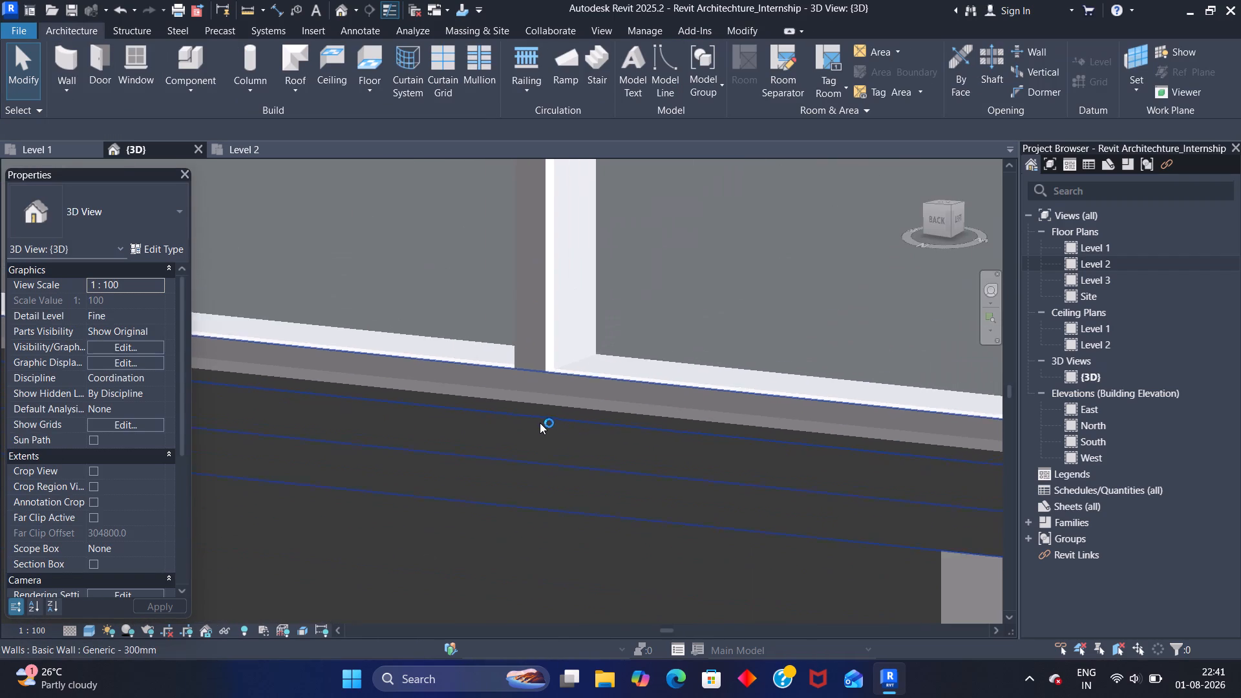
scroll(540, 423, "down", 10)
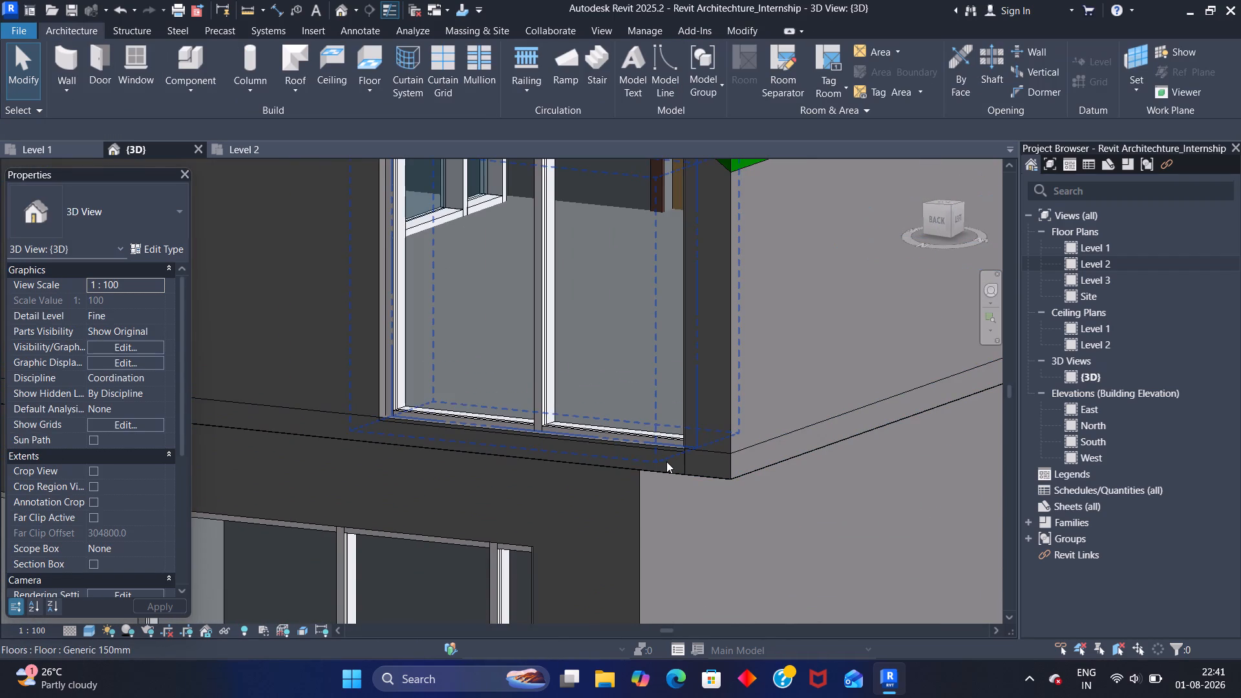
left_click(667, 467)
scroll(601, 456, "up", 1)
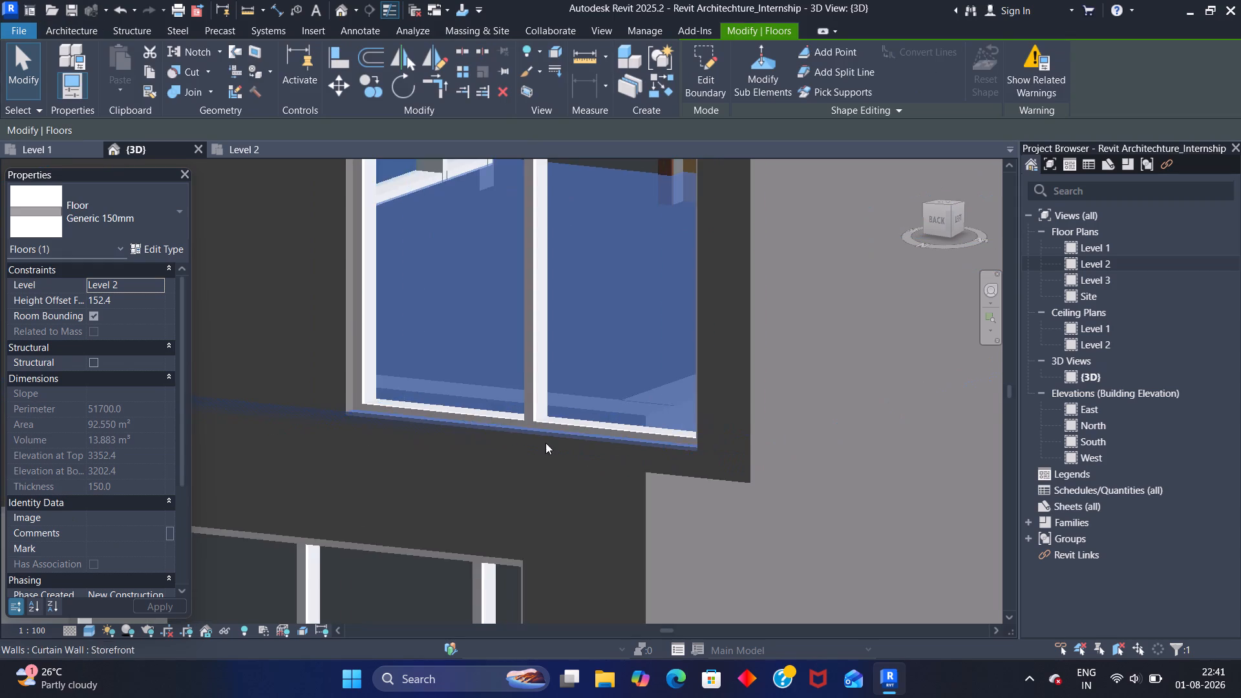
scroll(536, 442, "up", 1)
scroll(469, 440, "up", 2)
scroll(406, 414, "up", 2)
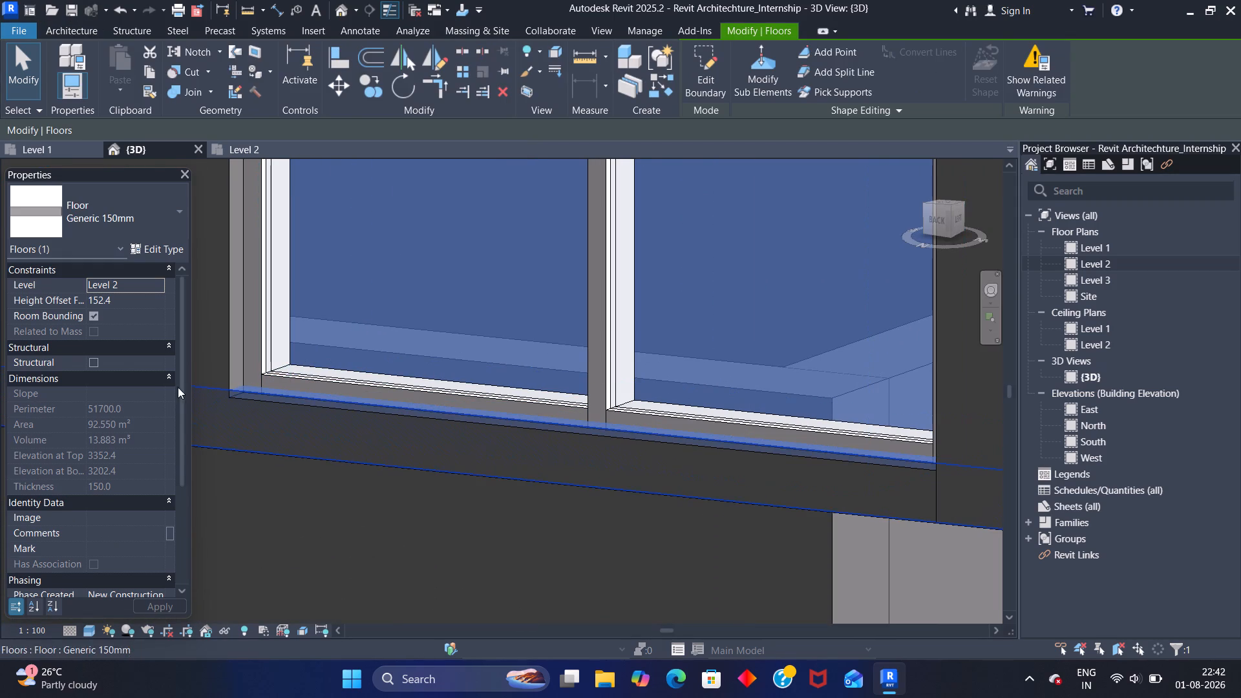
scroll(662, 484, "up", 5)
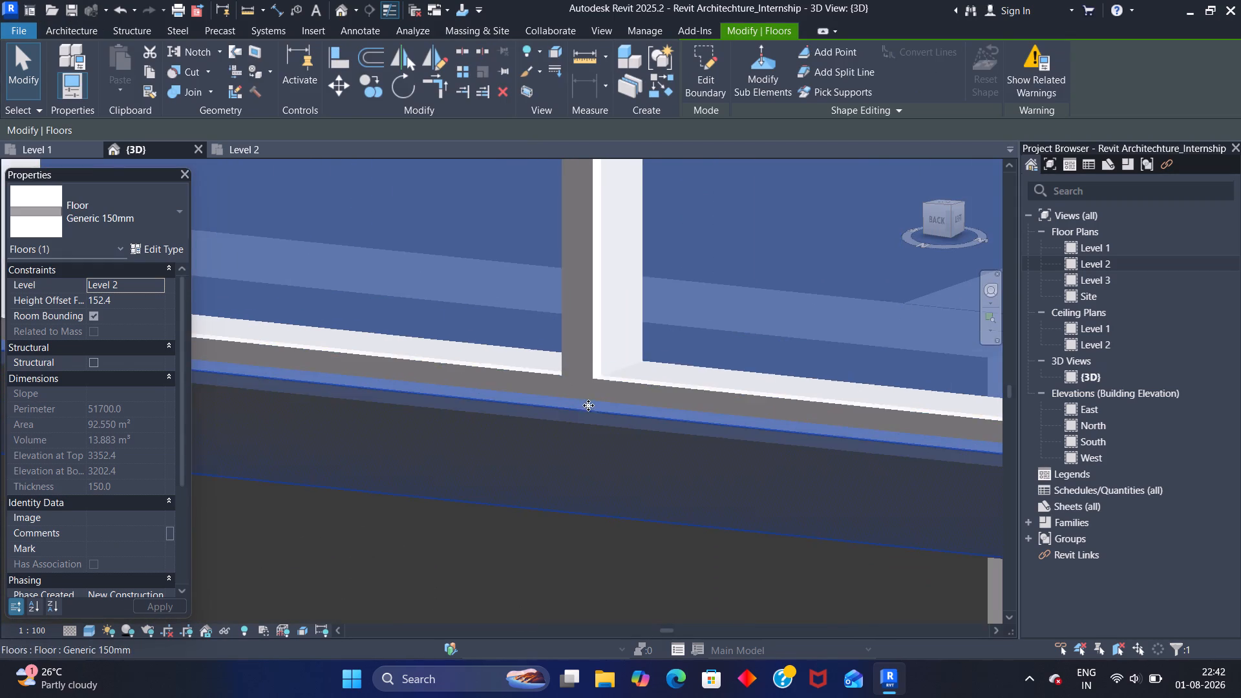
scroll(588, 405, "up", 5)
scroll(571, 419, "down", 16)
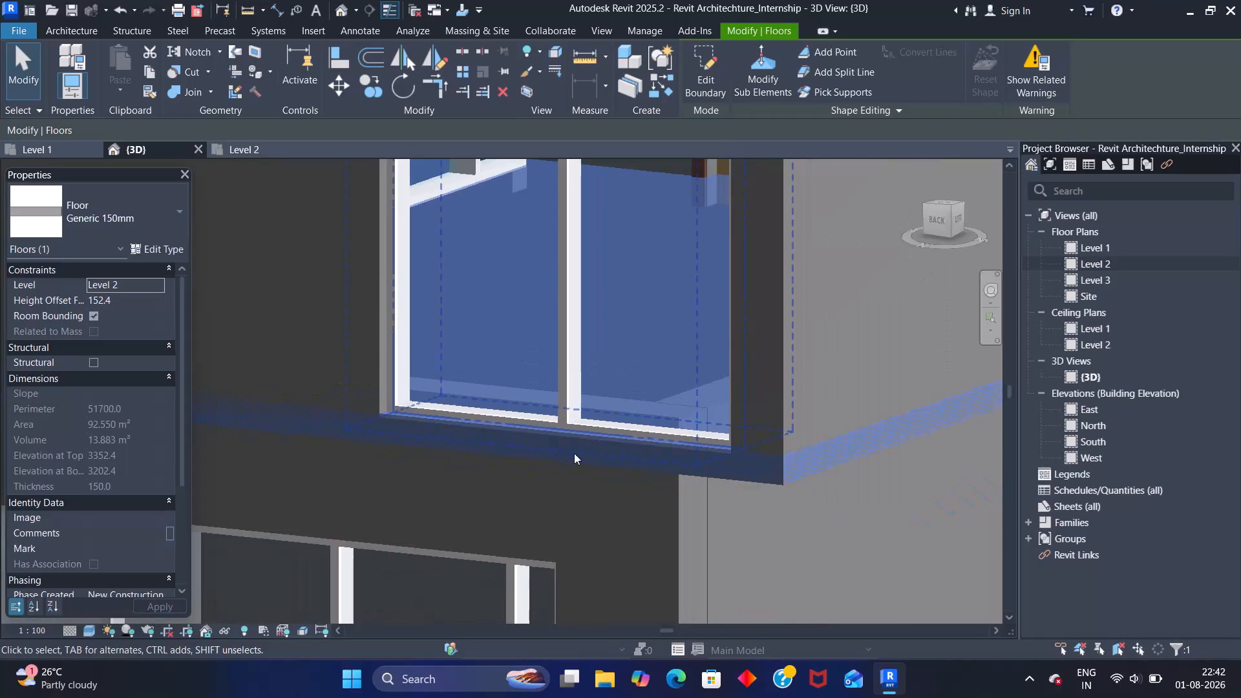
scroll(599, 453, "down", 2)
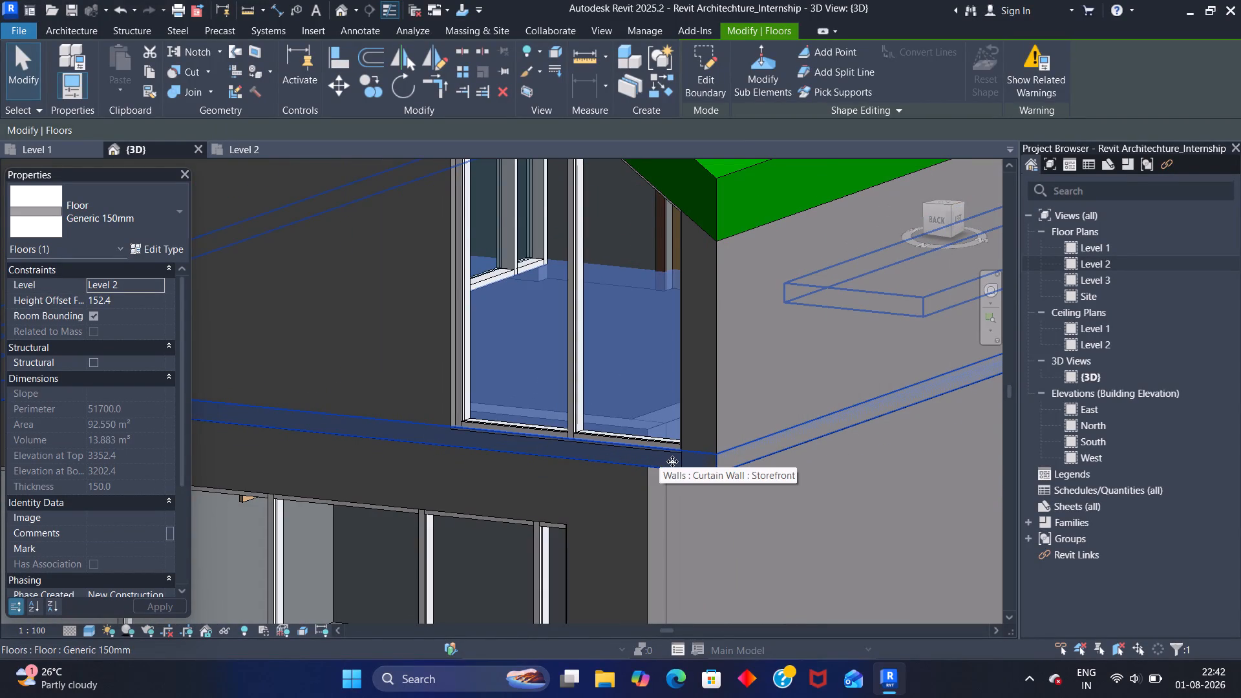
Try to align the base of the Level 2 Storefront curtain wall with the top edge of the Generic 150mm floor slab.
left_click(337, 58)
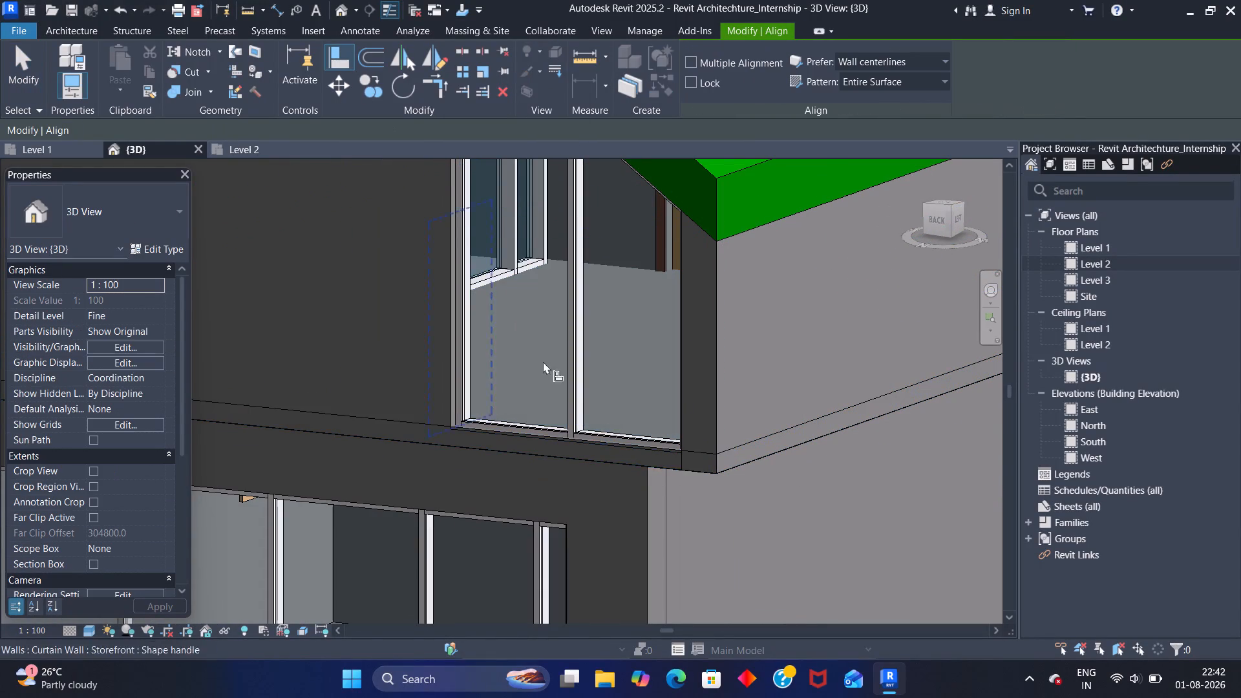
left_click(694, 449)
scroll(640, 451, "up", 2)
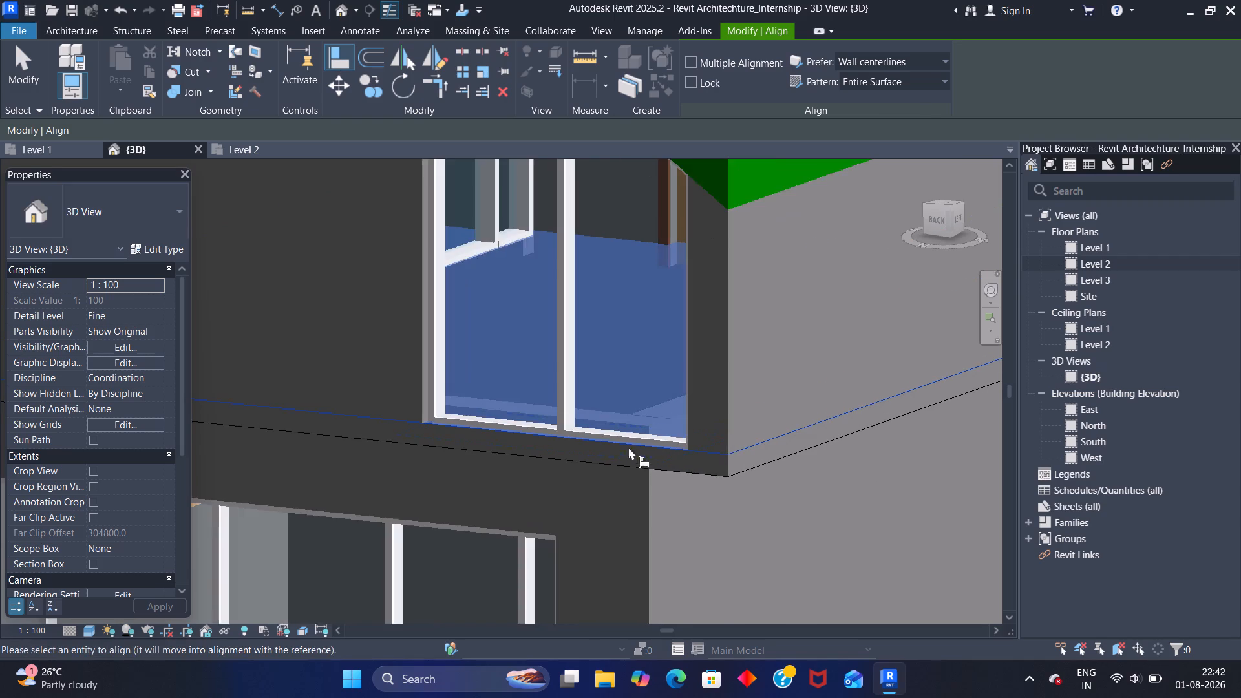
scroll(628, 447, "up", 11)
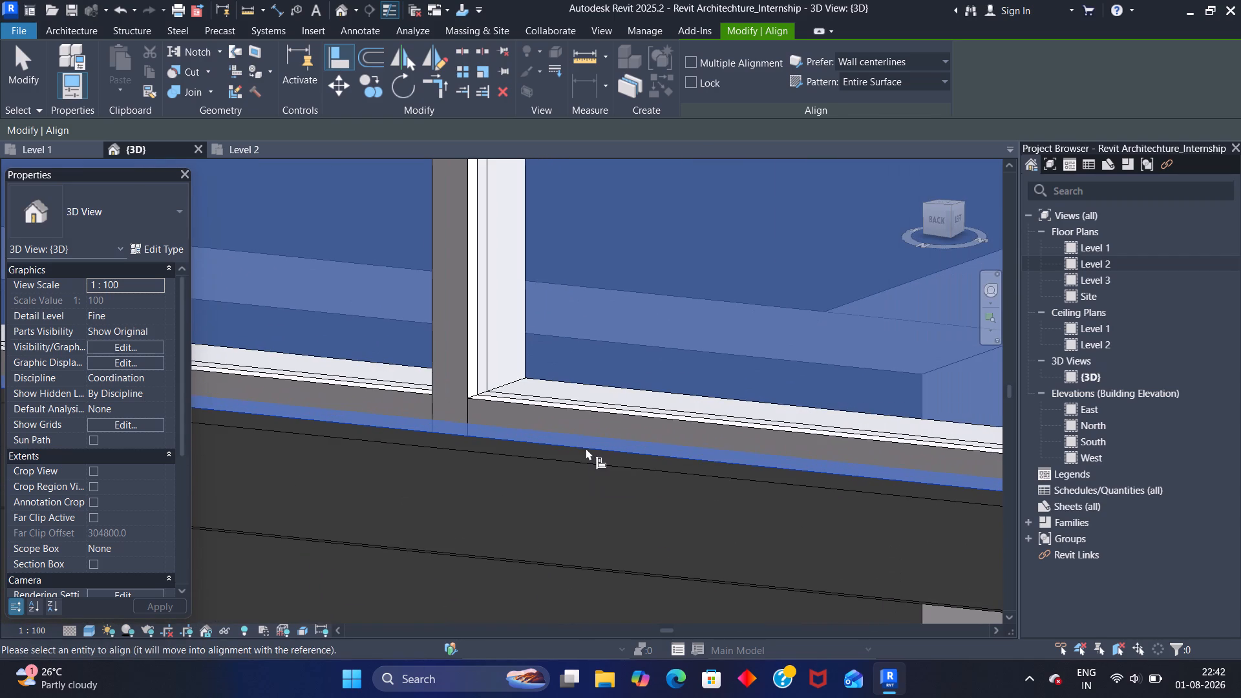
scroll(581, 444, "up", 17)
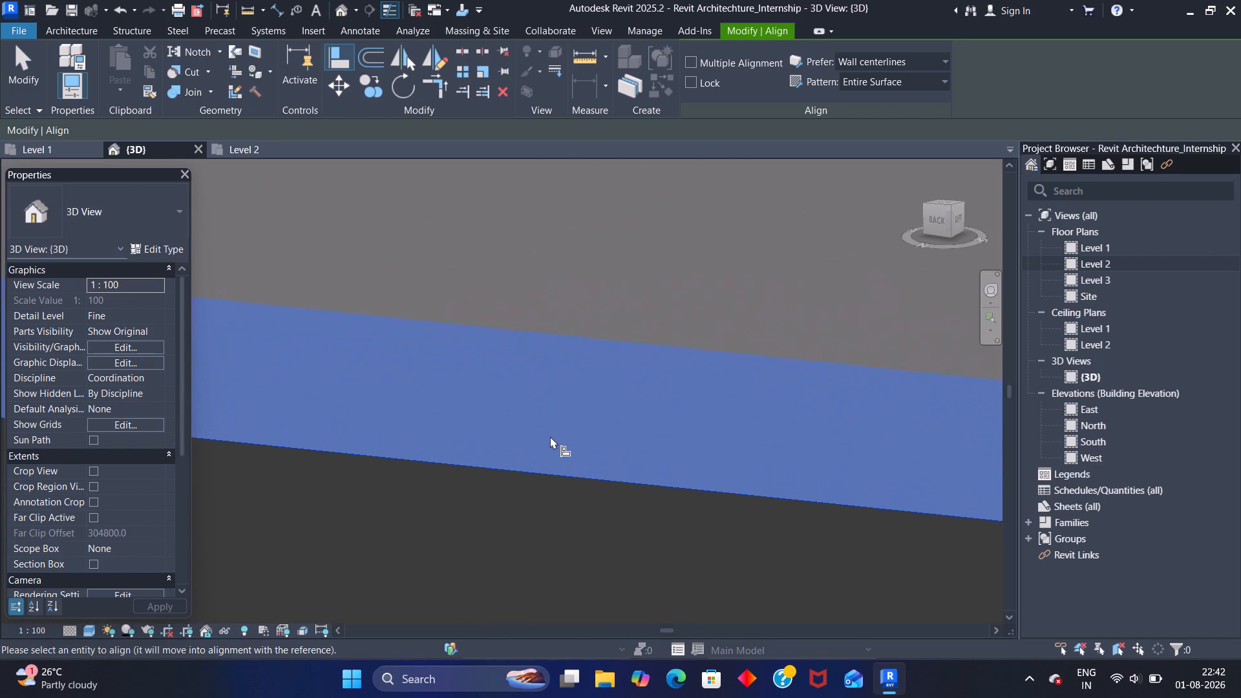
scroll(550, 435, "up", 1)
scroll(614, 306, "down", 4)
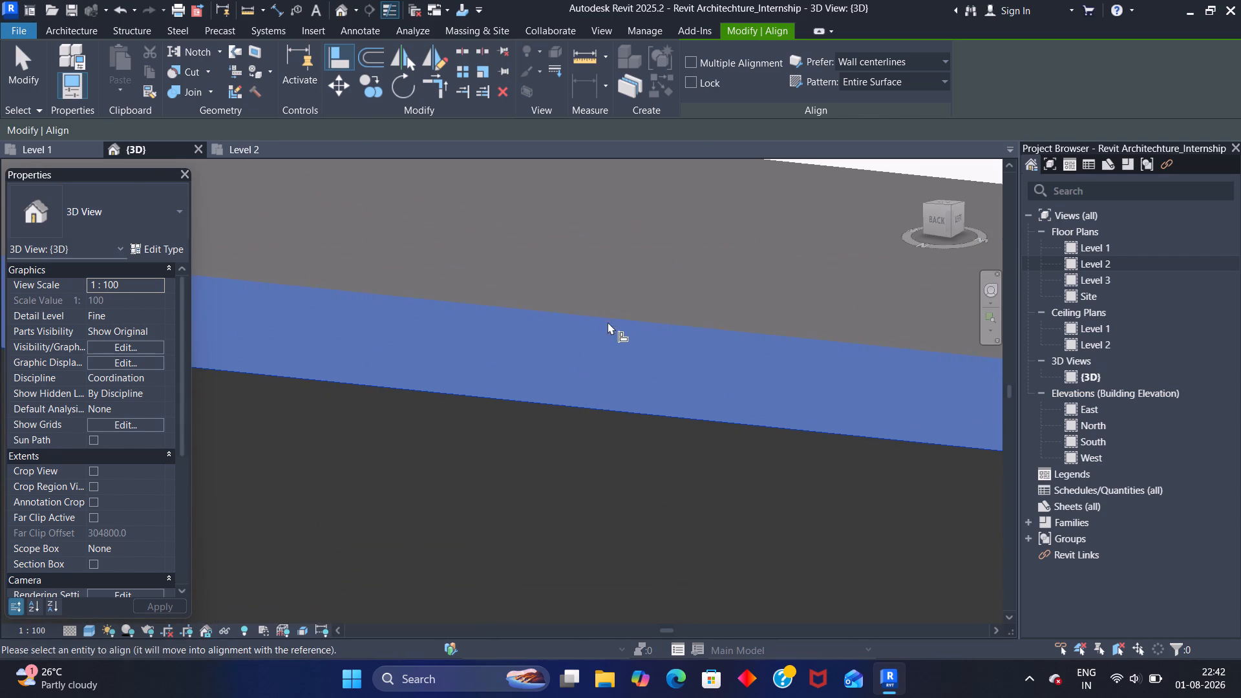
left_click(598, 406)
Align the top edge of the Level 2 Generic 150mm floor slab with the base of the Level 2 Storefront curtain wall.
scroll(598, 406, "down", 4)
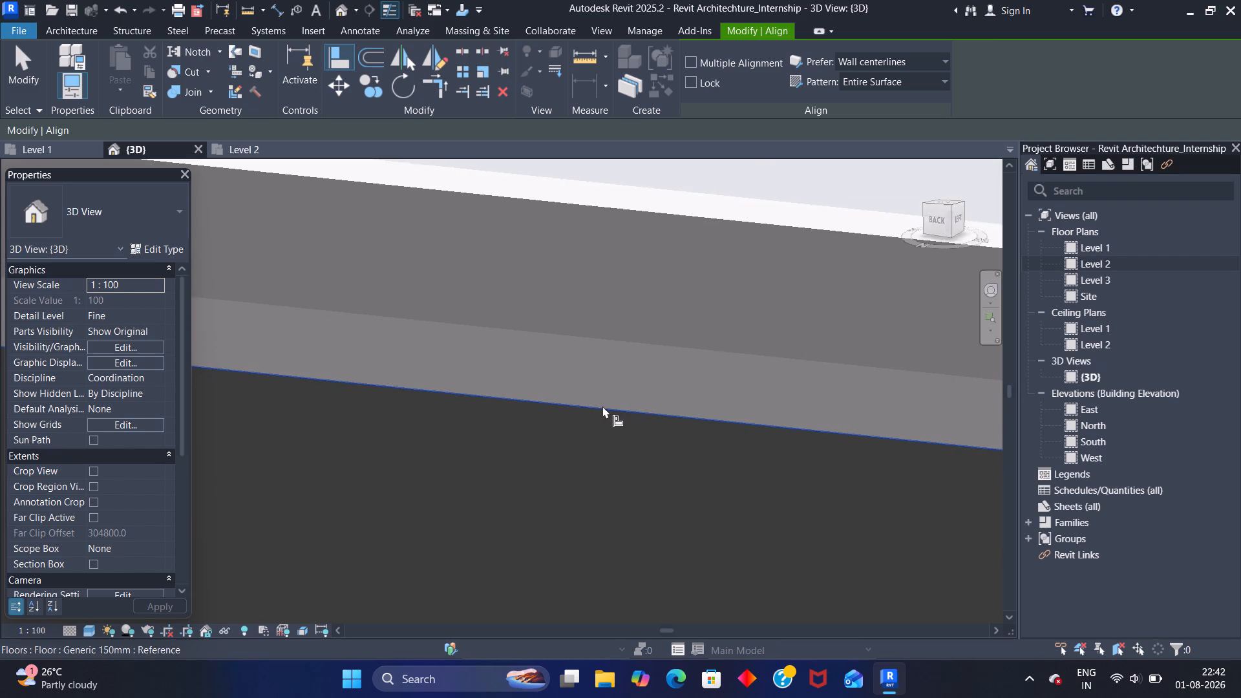
scroll(602, 406, "down", 17)
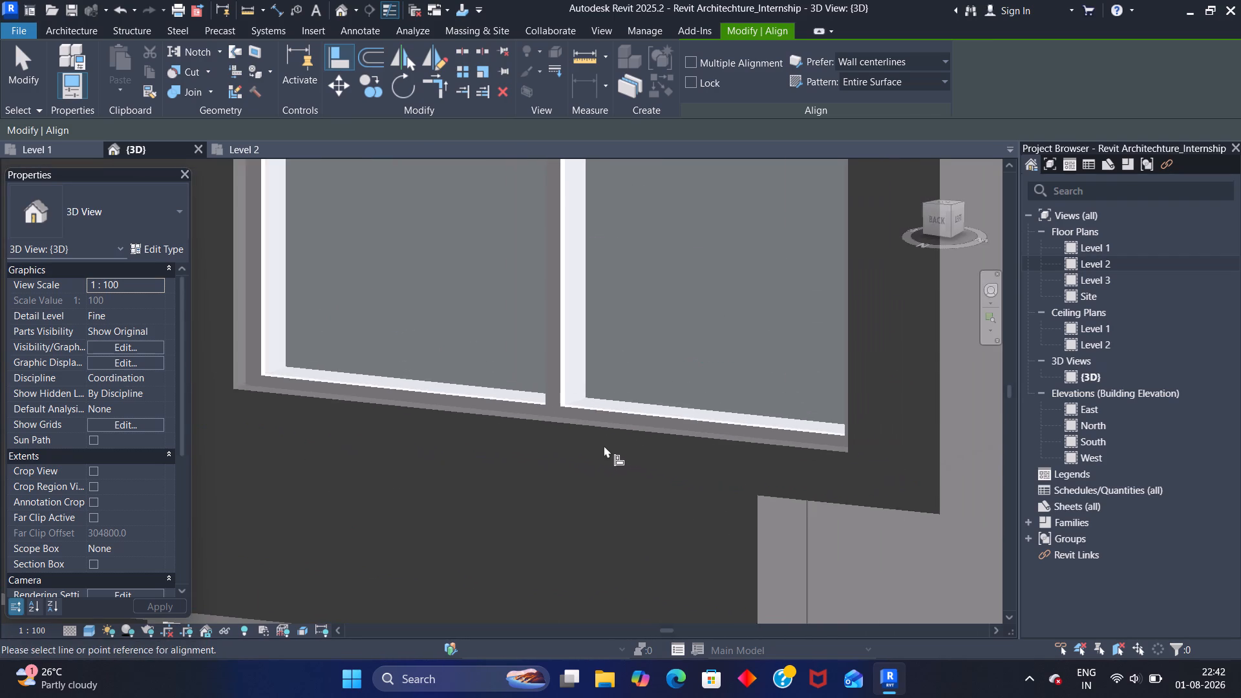
scroll(604, 445, "down", 1)
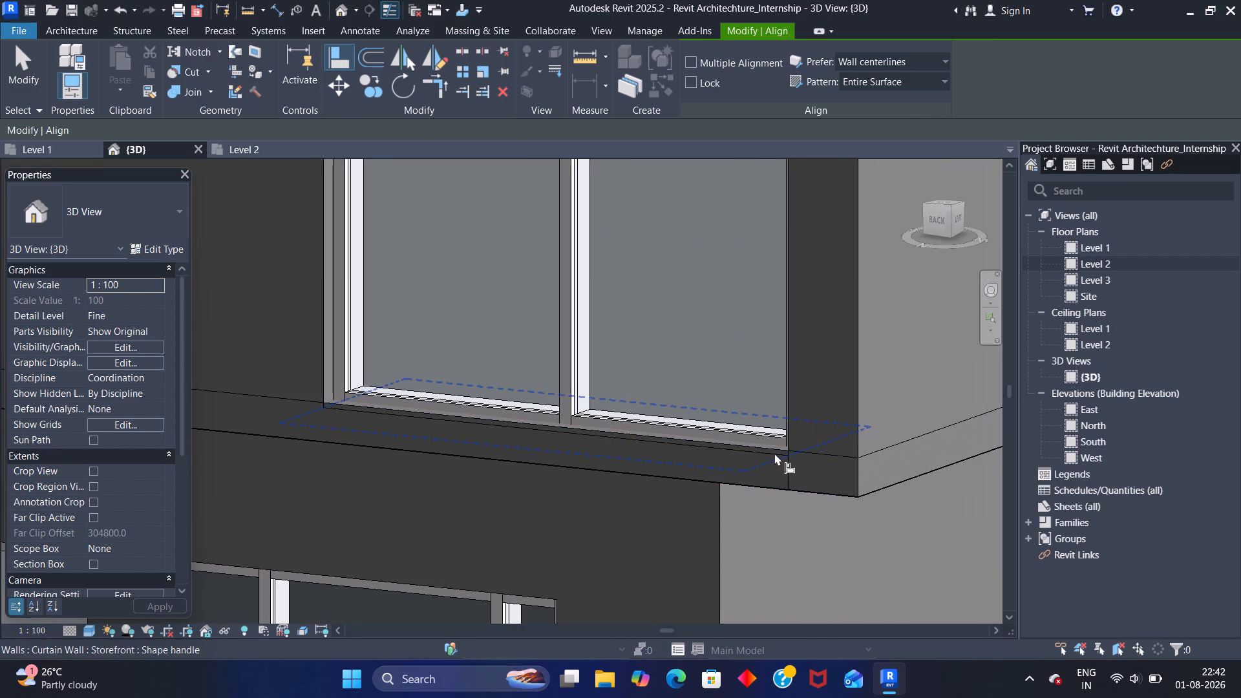
scroll(770, 459, "up", 10)
scroll(767, 459, "down", 6)
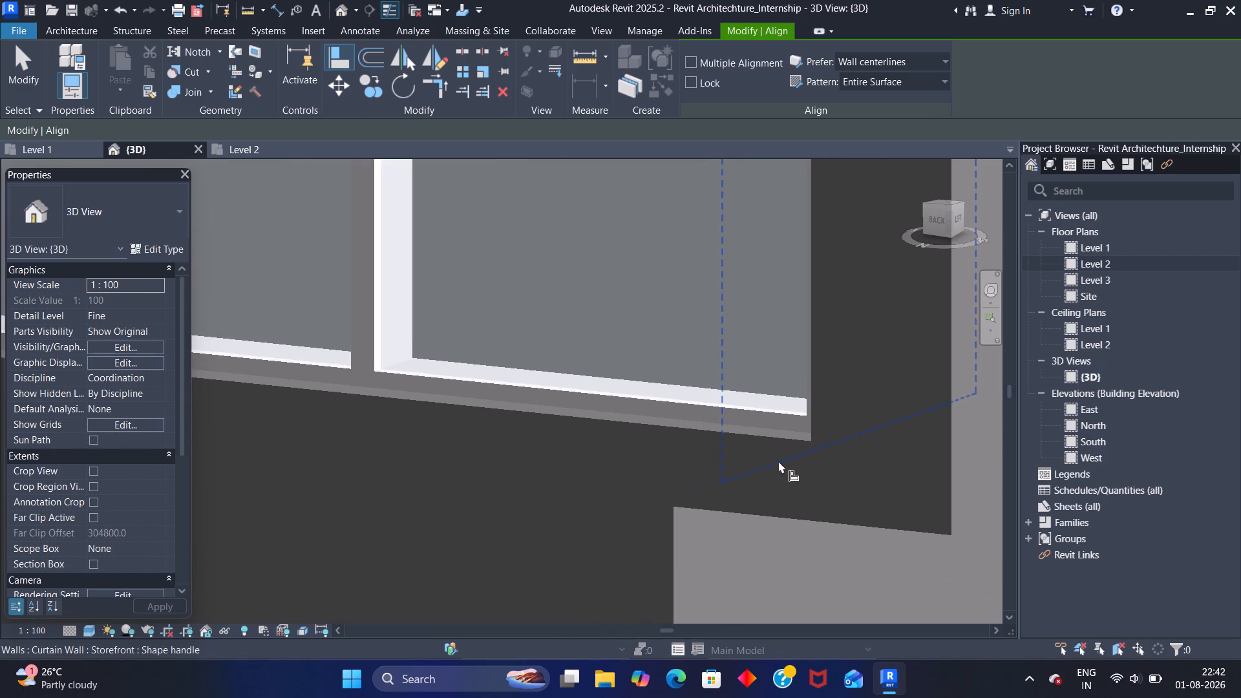
left_click(774, 449)
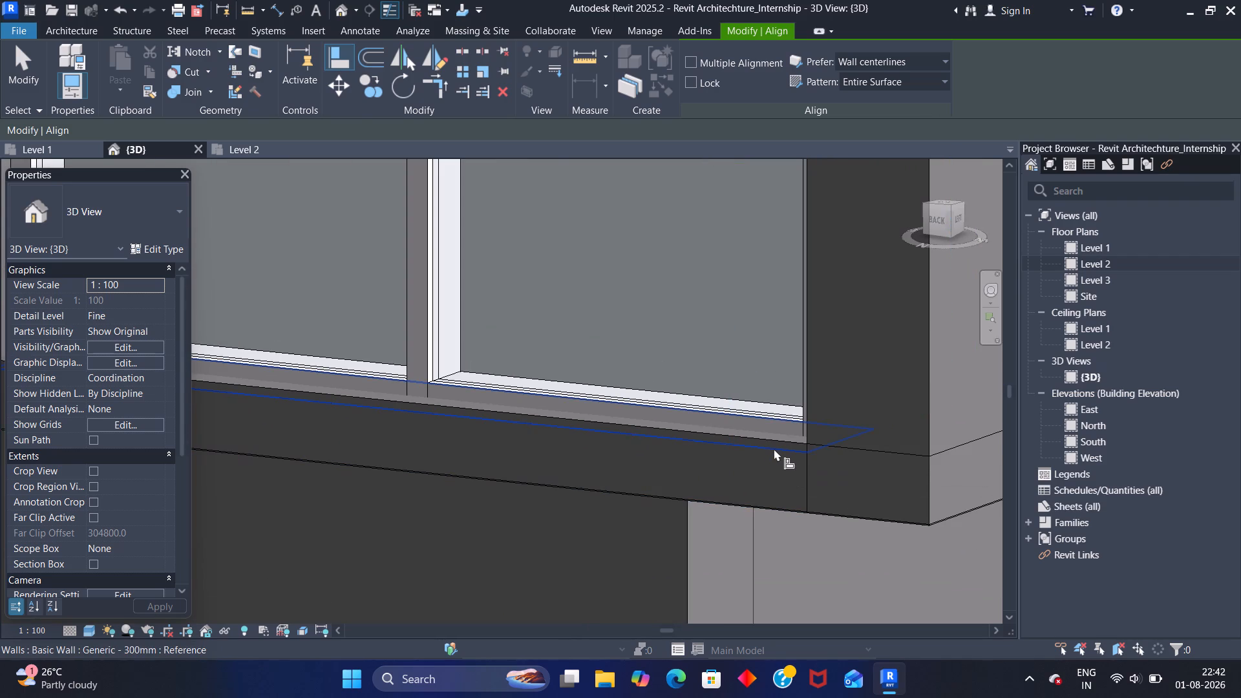
left_click(778, 441)
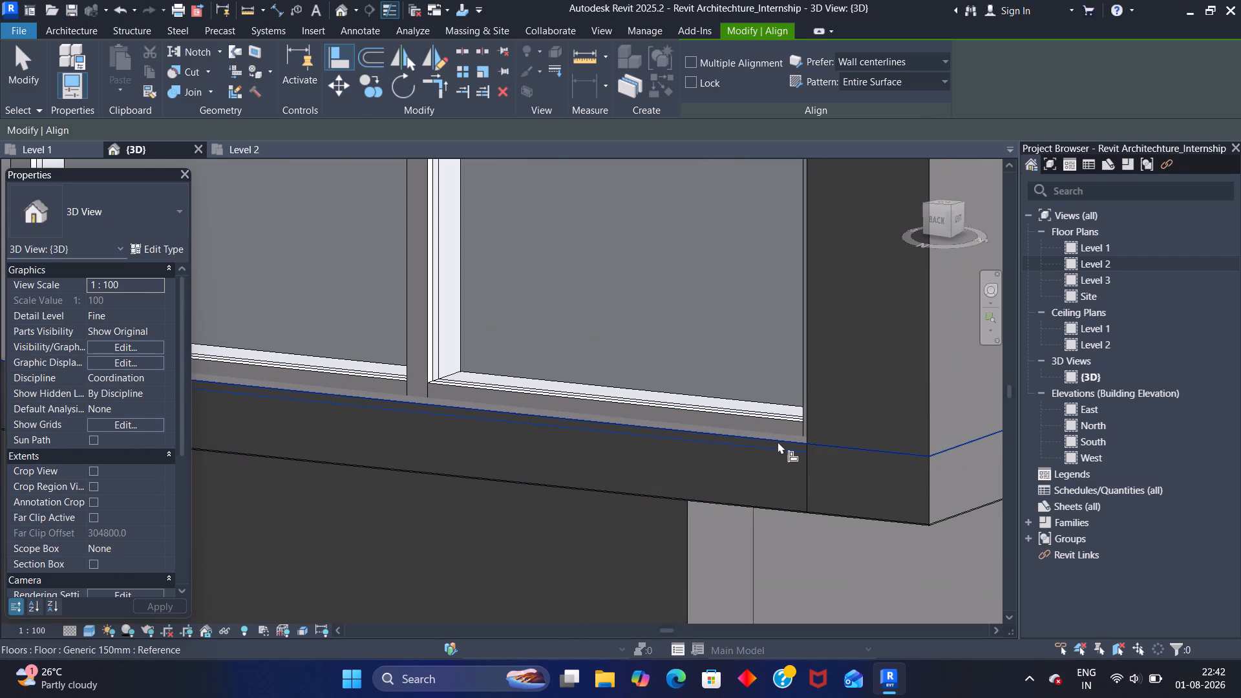
scroll(352, 564, "down", 2)
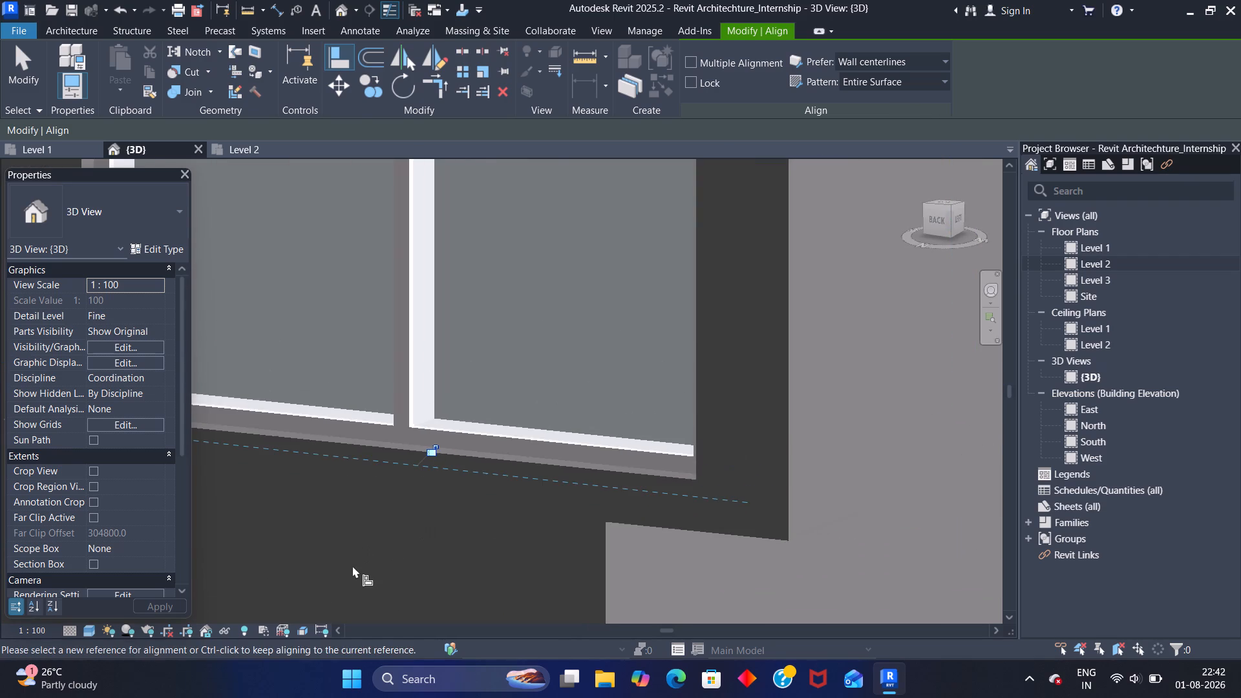
scroll(360, 564, "down", 1)
key("Escape")
scroll(422, 492, "down", 2)
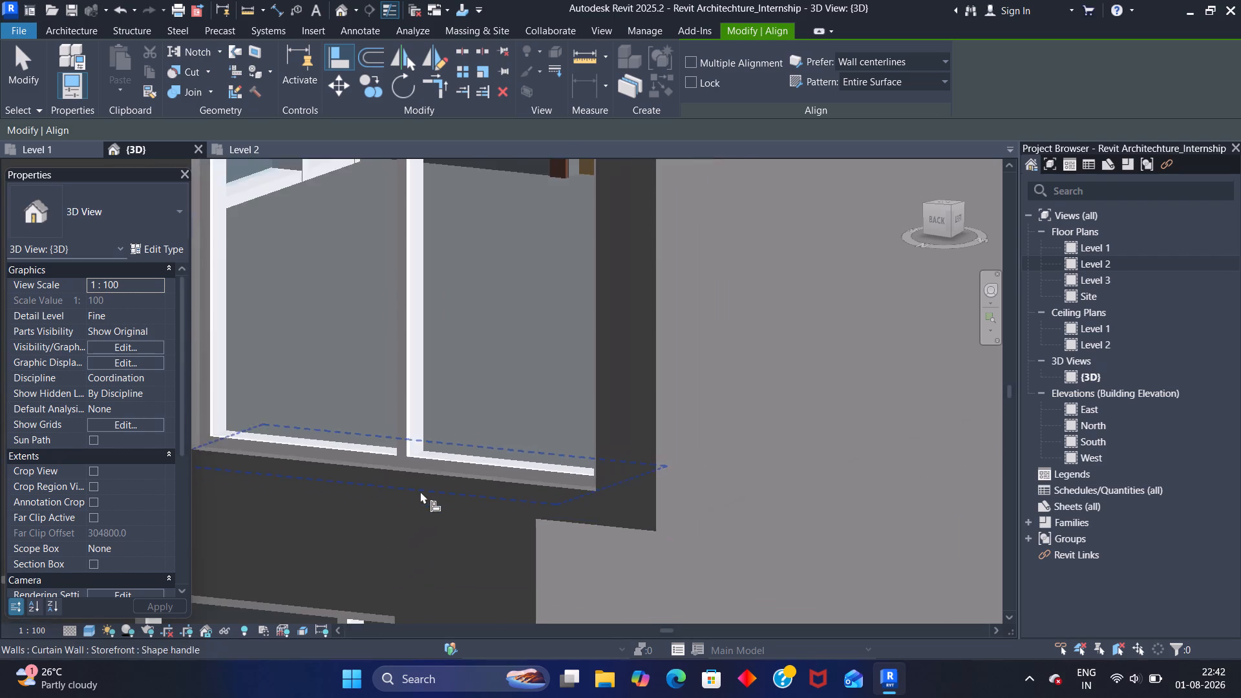
scroll(420, 491, "down", 2)
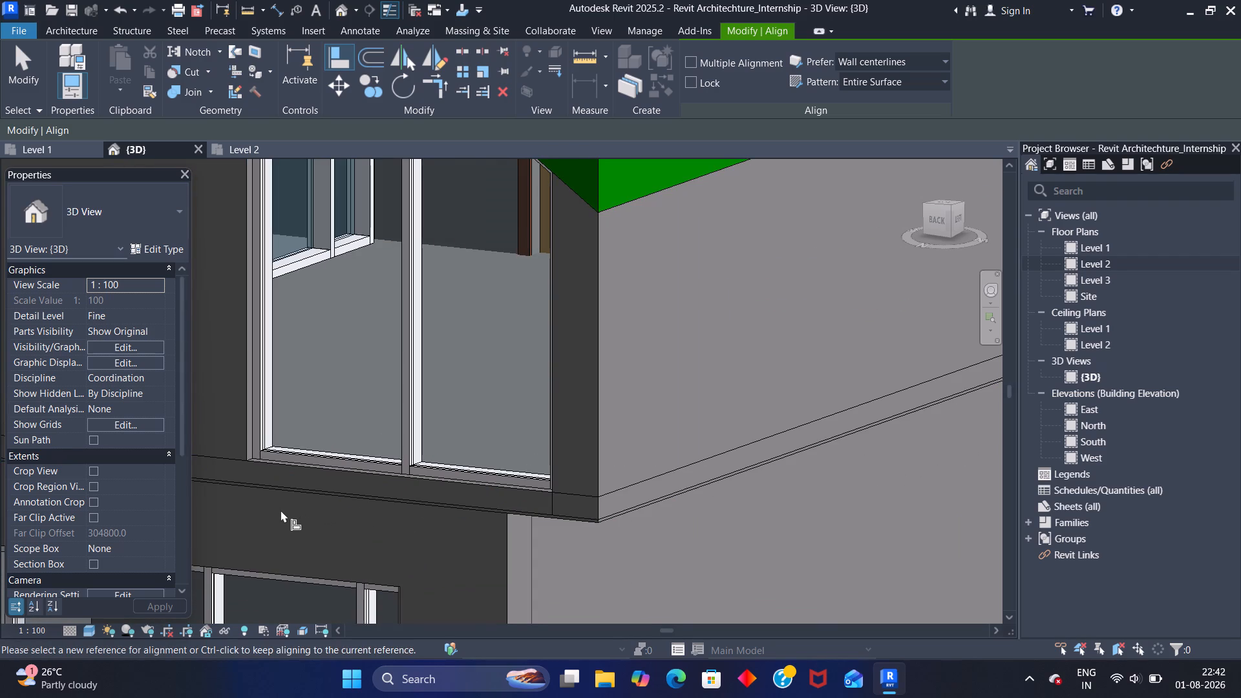
Examine the rear facade where the Level 2 Storefront wall meets the floor slab, and the Level 1 glazing below it.
middle_click_drag(358, 518, 418, 431)
scroll(426, 407, "up", 3)
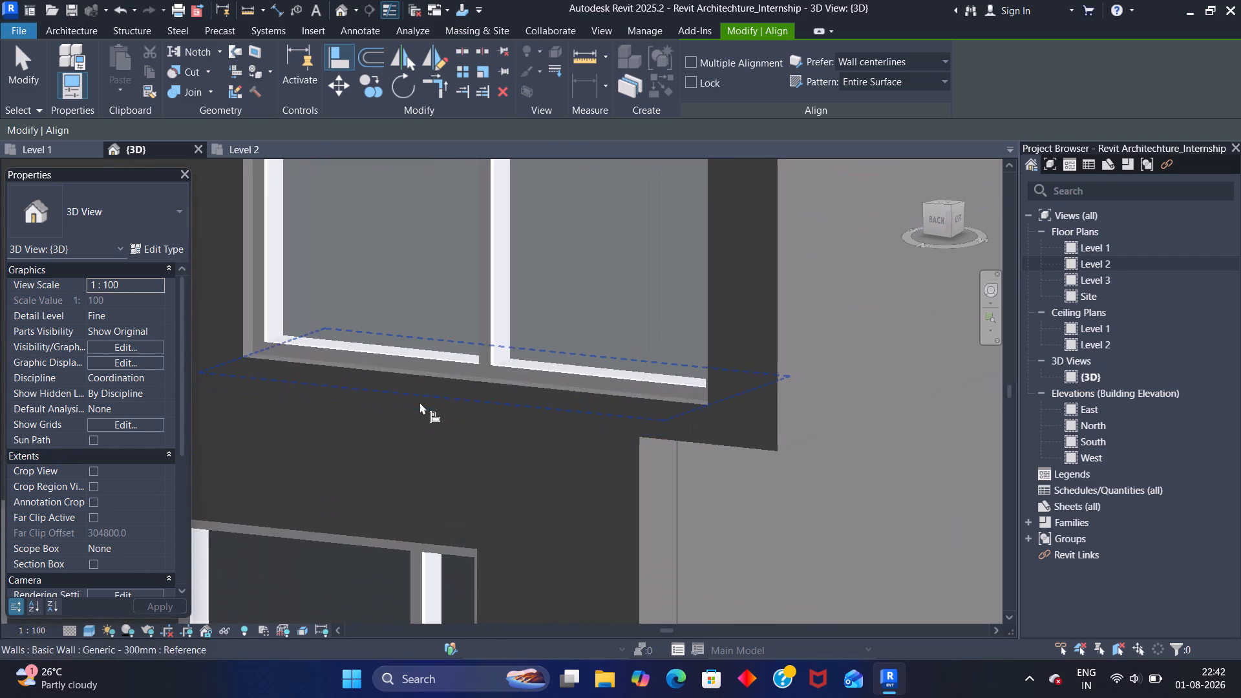
scroll(425, 409, "down", 4)
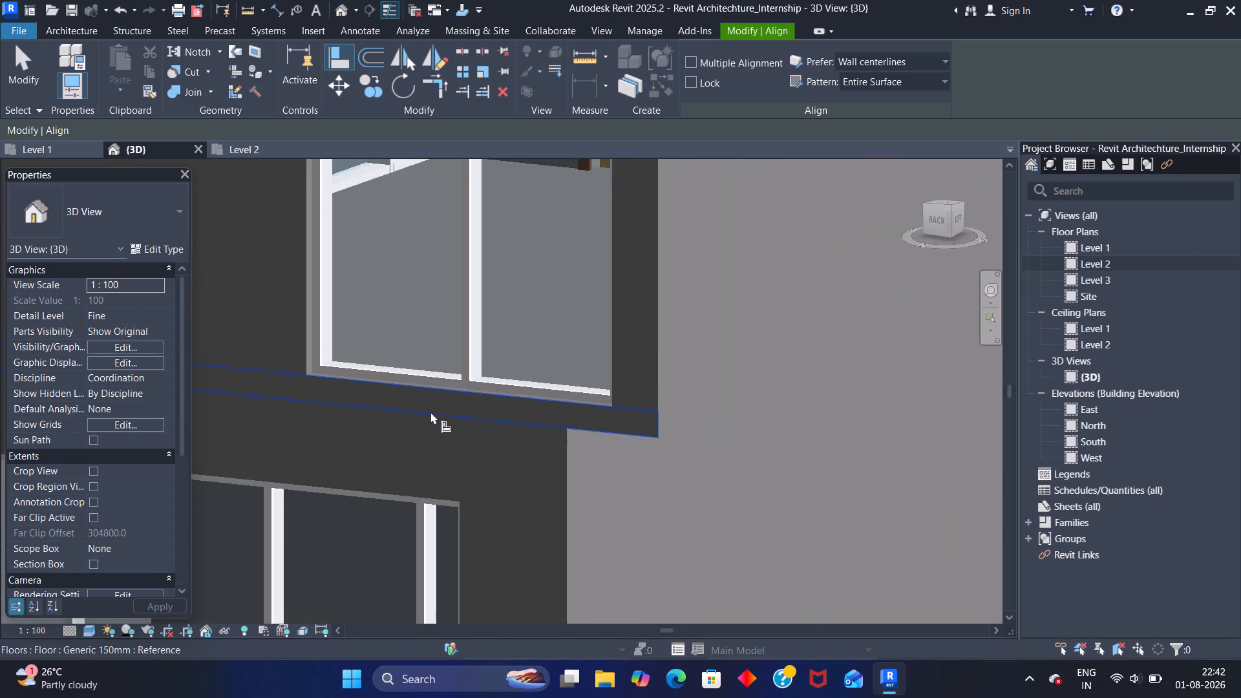
scroll(430, 412, "up", 6)
scroll(482, 390, "down", 6)
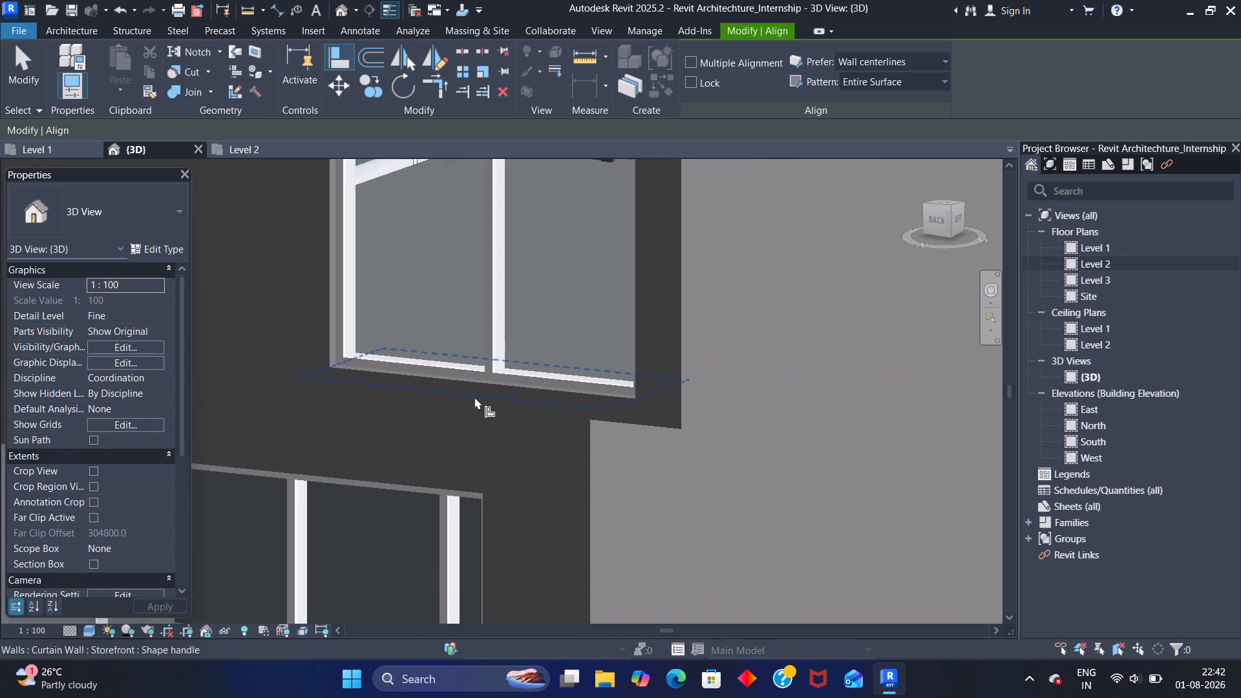
scroll(474, 397, "down", 8)
scroll(439, 542, "up", 5)
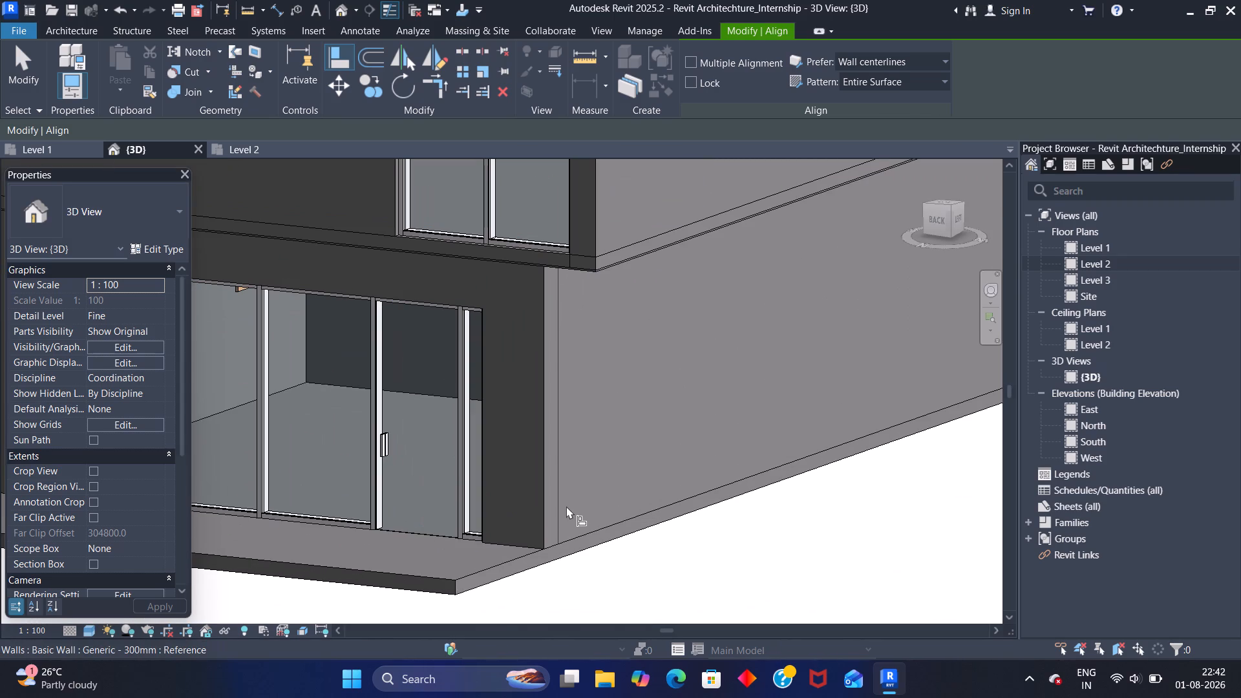
scroll(589, 488, "down", 7)
scroll(616, 437, "down", 1)
middle_click_drag(616, 437, 605, 437)
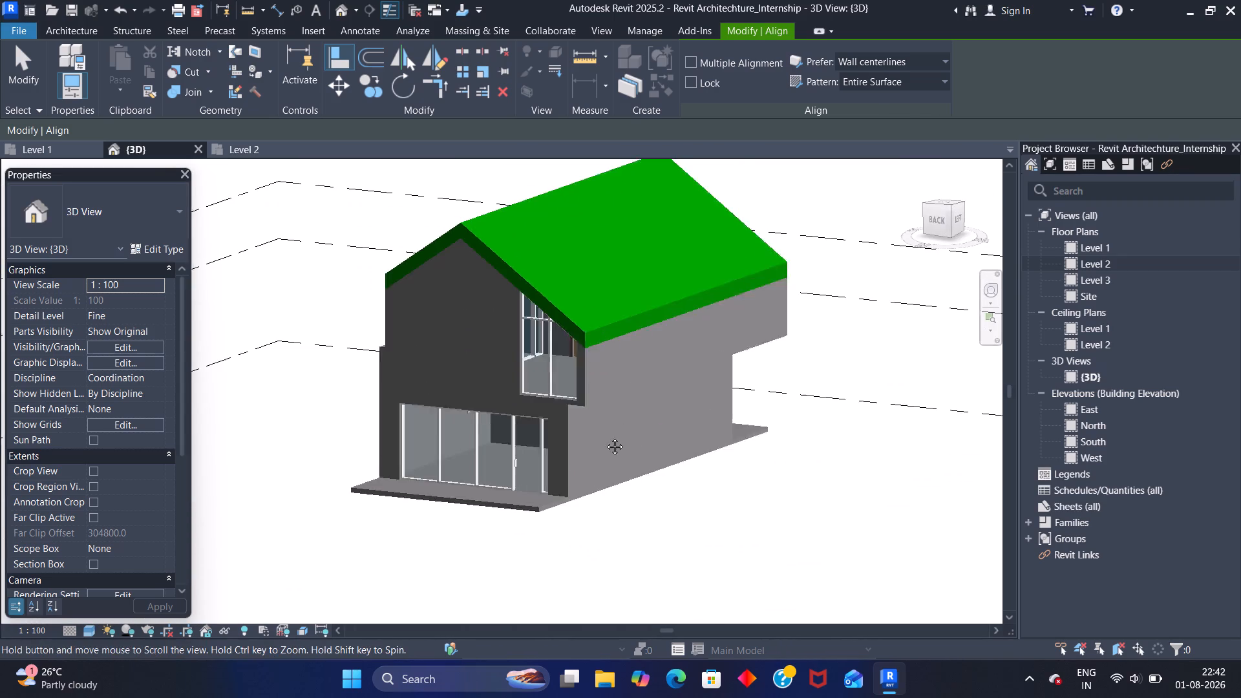
middle_click_drag(605, 437, 352, 447)
middle_click_drag(518, 478, 593, 477)
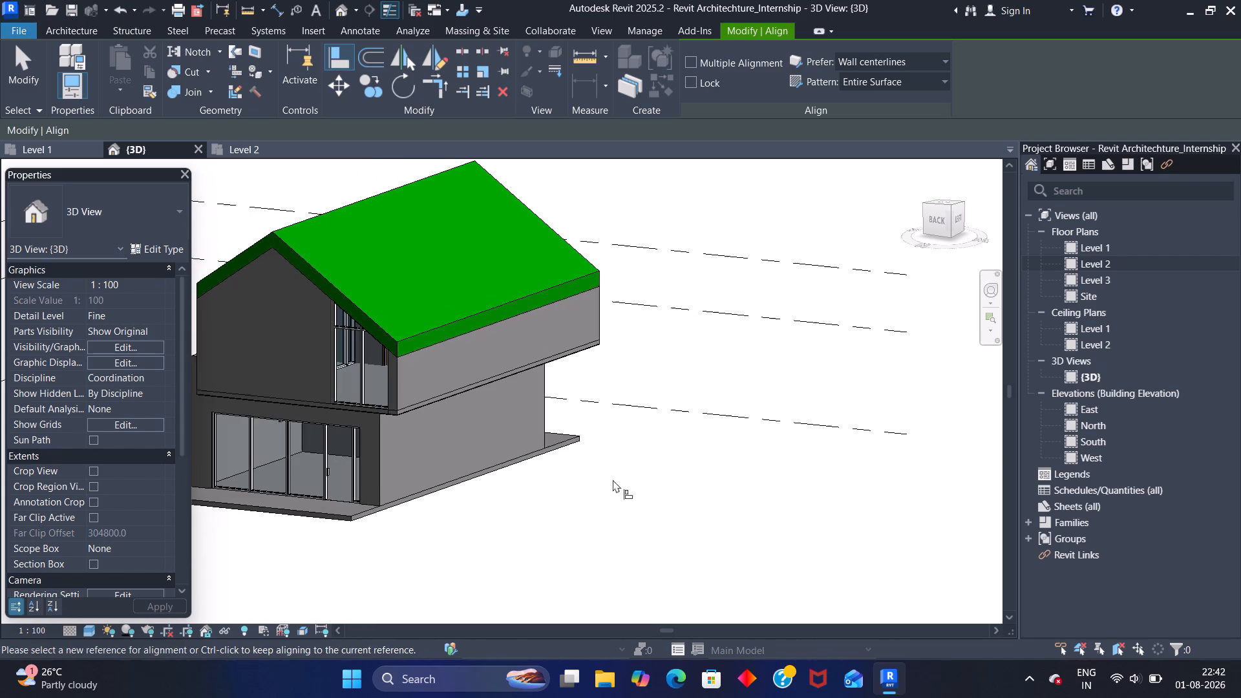
Examine the front balcony's Storefront glazing and glass door behind the railing, checking their bases against the Level 2 floor slab.
middle_click_drag(654, 477, 276, 437, "shift")
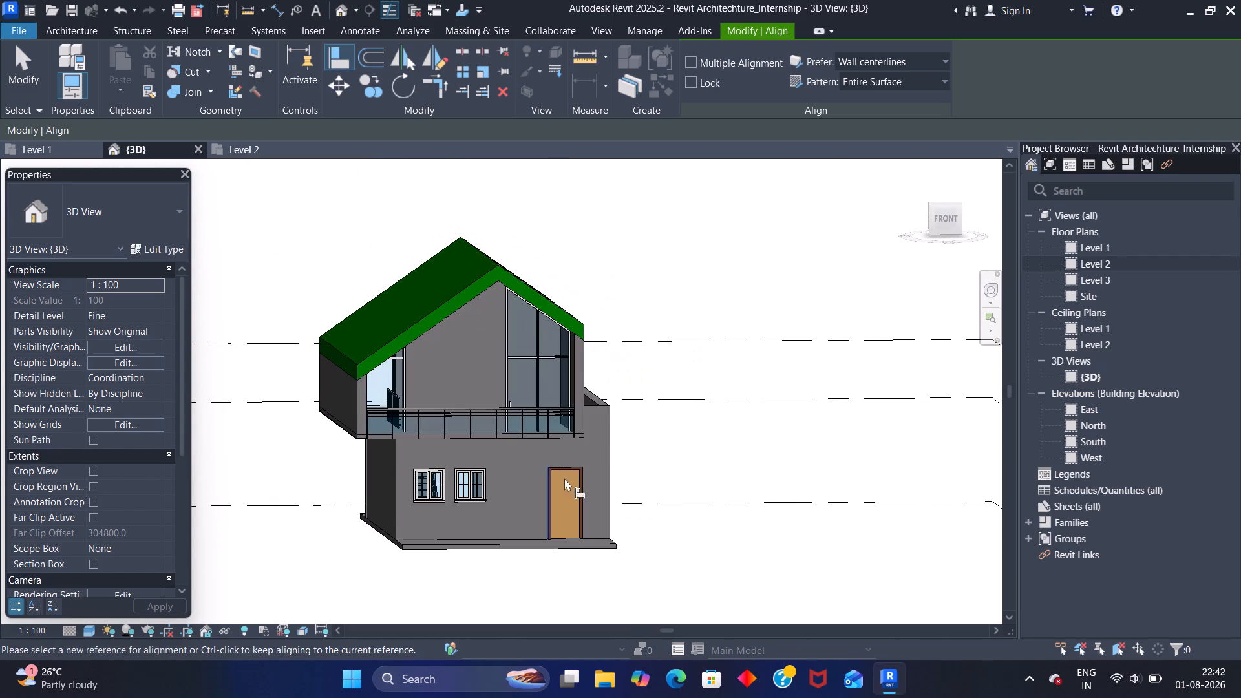
middle_click_drag(672, 483, 615, 487, "shift")
scroll(370, 445, "up", 4)
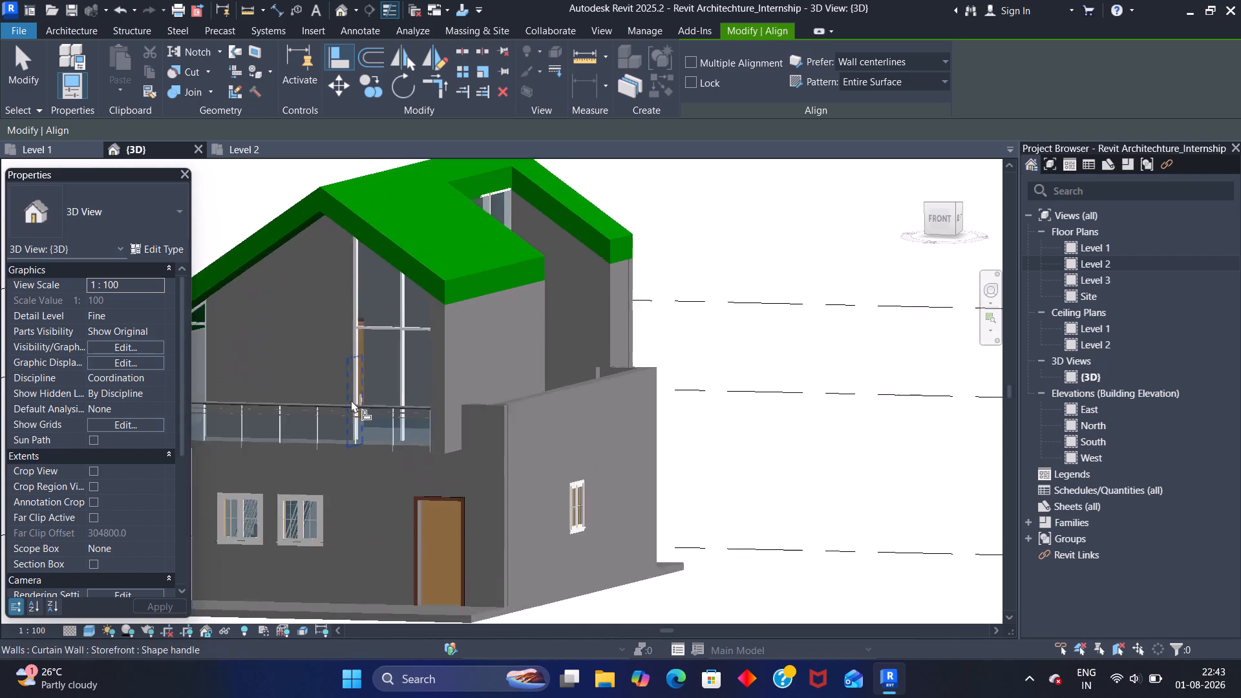
scroll(351, 400, "up", 7)
scroll(392, 501, "down", 4)
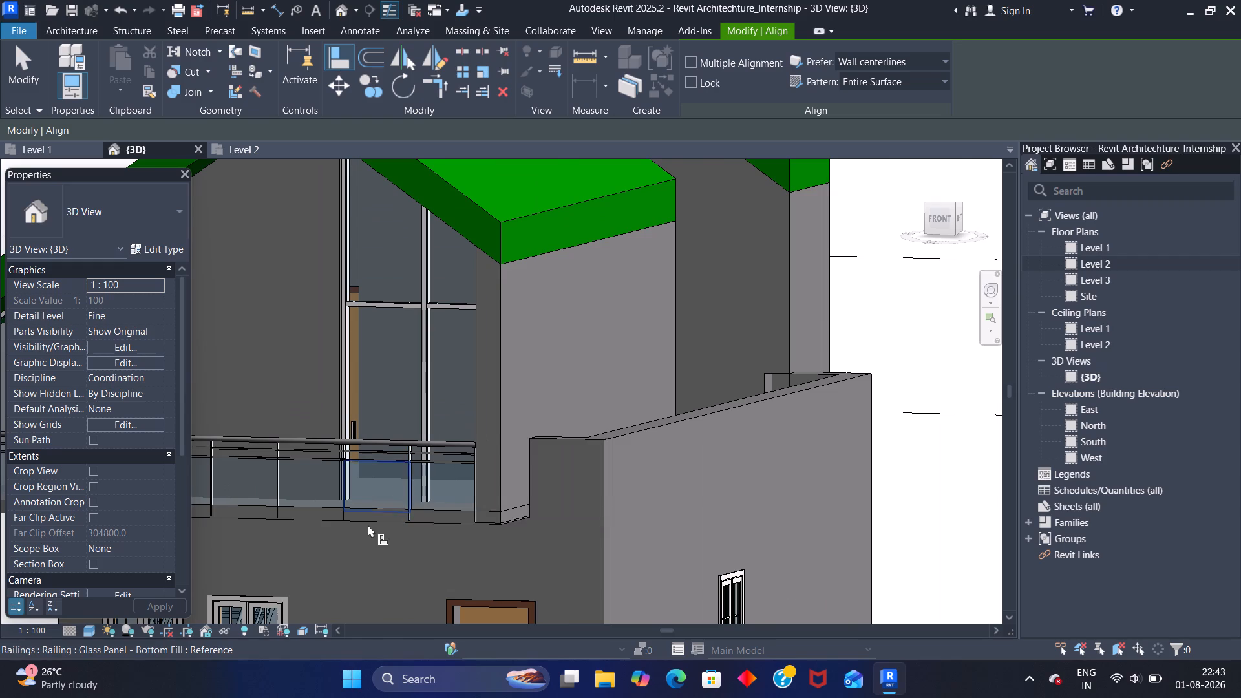
scroll(368, 525, "down", 1)
middle_click_drag(368, 525, 430, 298)
scroll(416, 319, "down", 2)
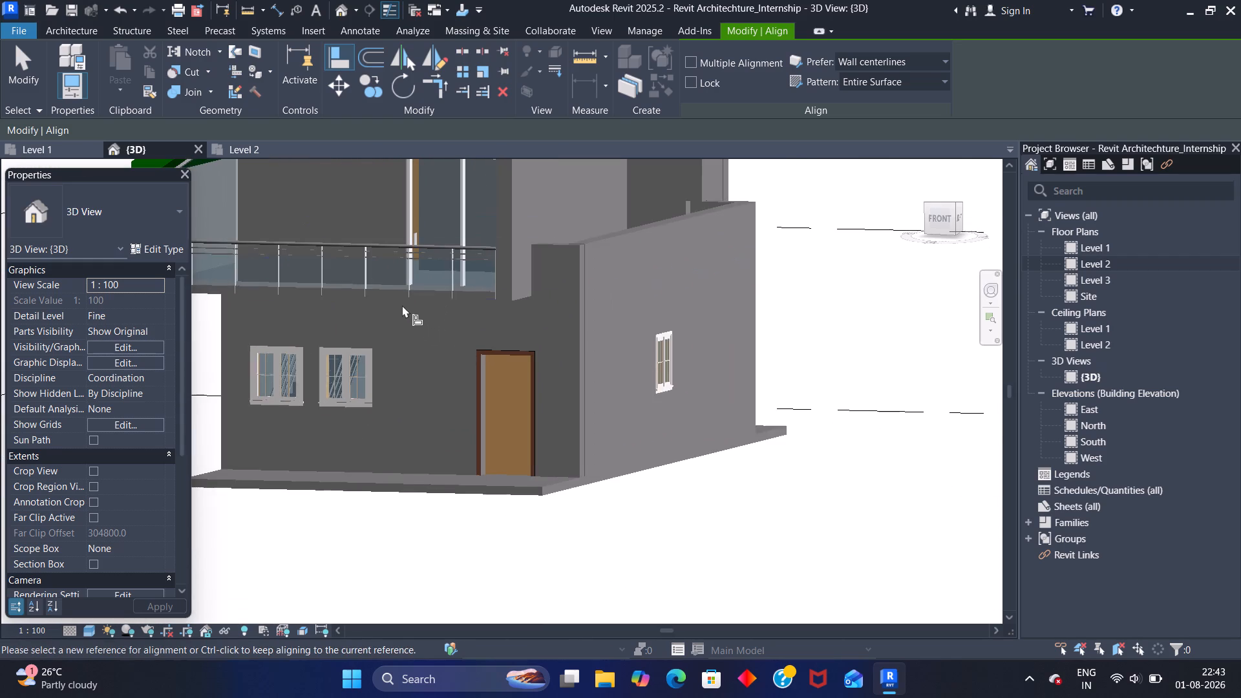
middle_click_drag(338, 232, 506, 349)
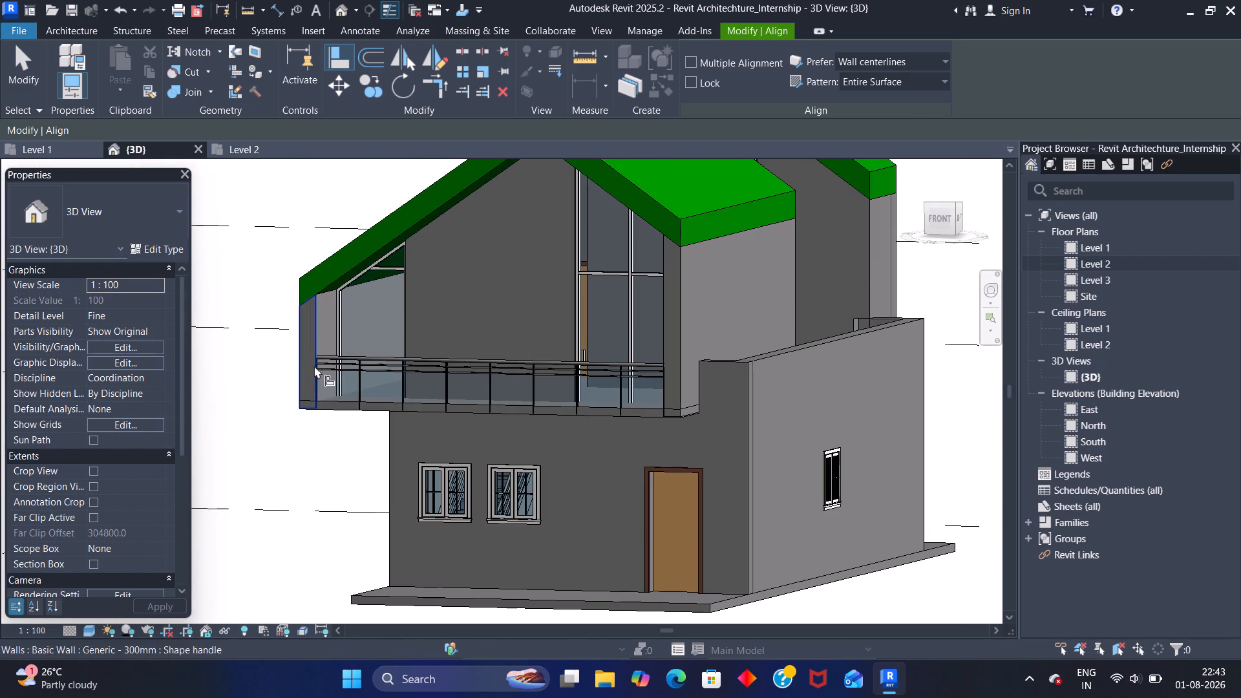
scroll(608, 359, "up", 9)
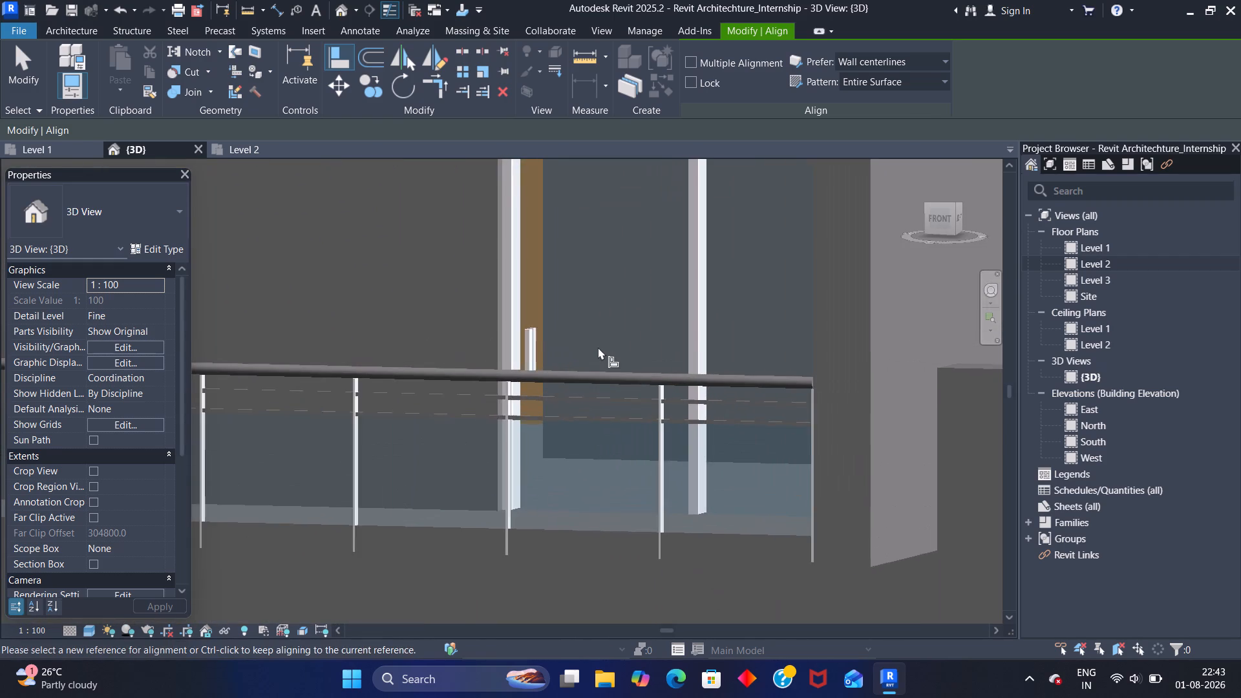
middle_click_drag(576, 371, 585, 393, "shift")
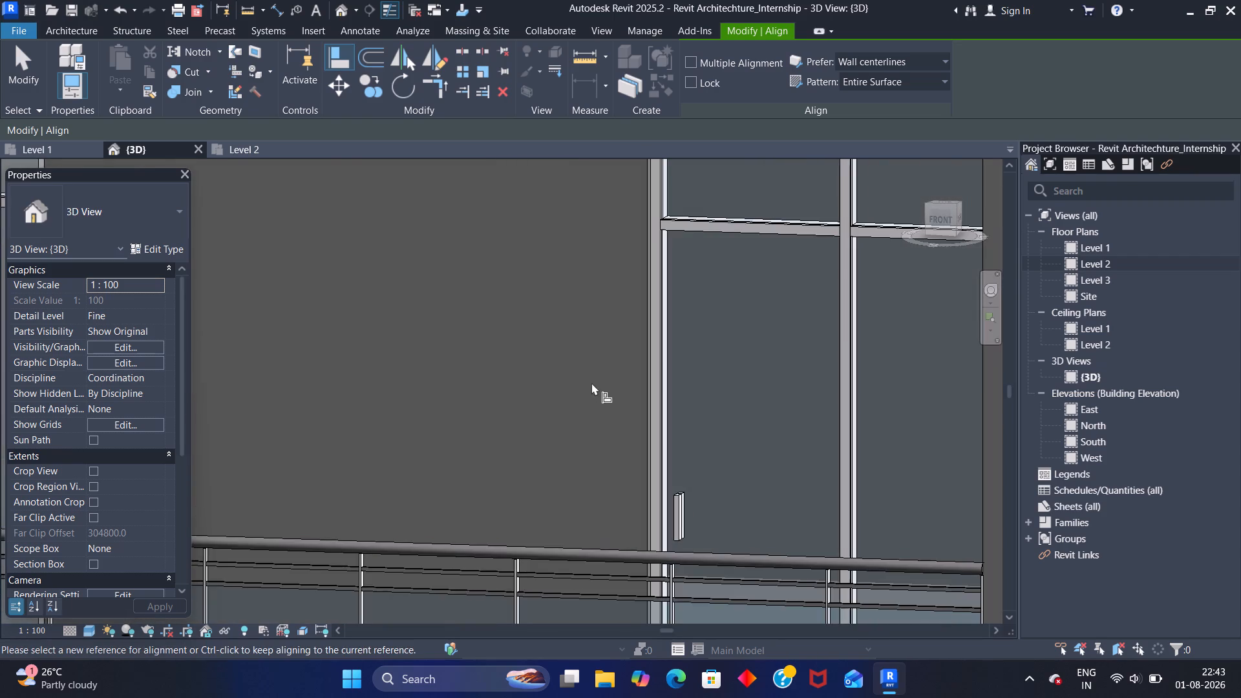
scroll(622, 364, "down", 7)
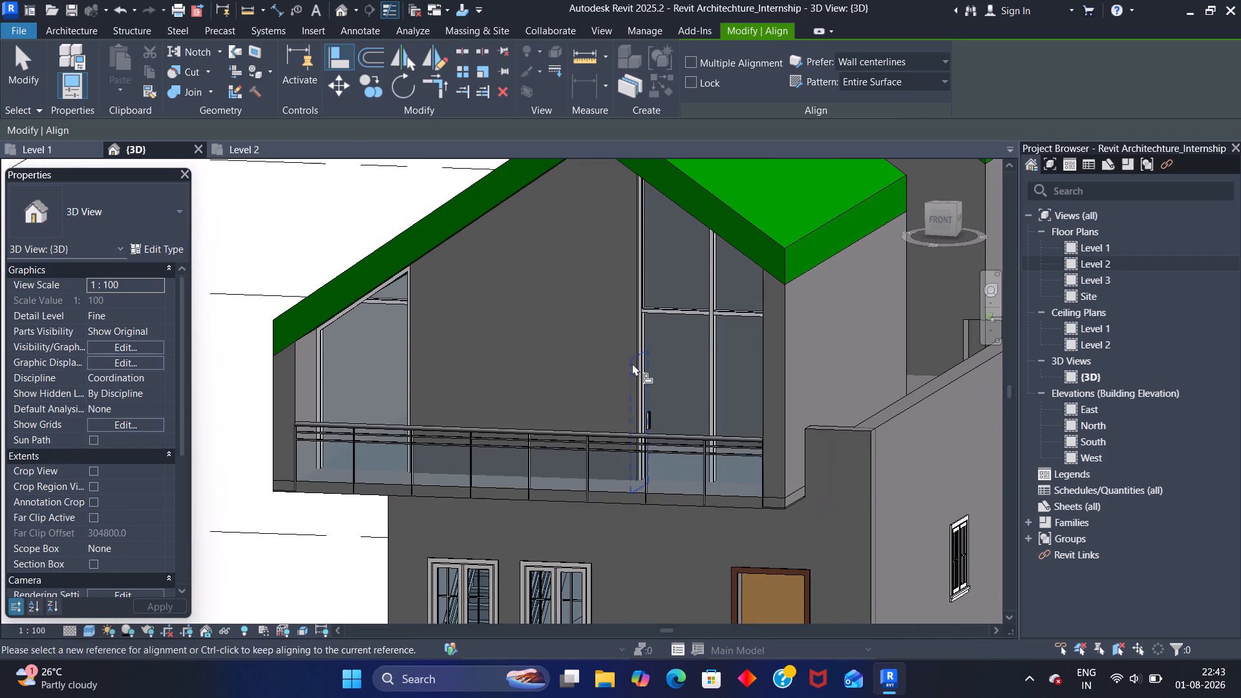
Examine the side terrace's Storefront wall, its glass door and how its bottom mullions meet the Level 2 floor slab.
middle_click_drag(632, 366, 489, 348, "shift")
scroll(494, 319, "down", 2)
scroll(498, 302, "up", 9)
middle_click_drag(528, 347, 525, 425, "shift")
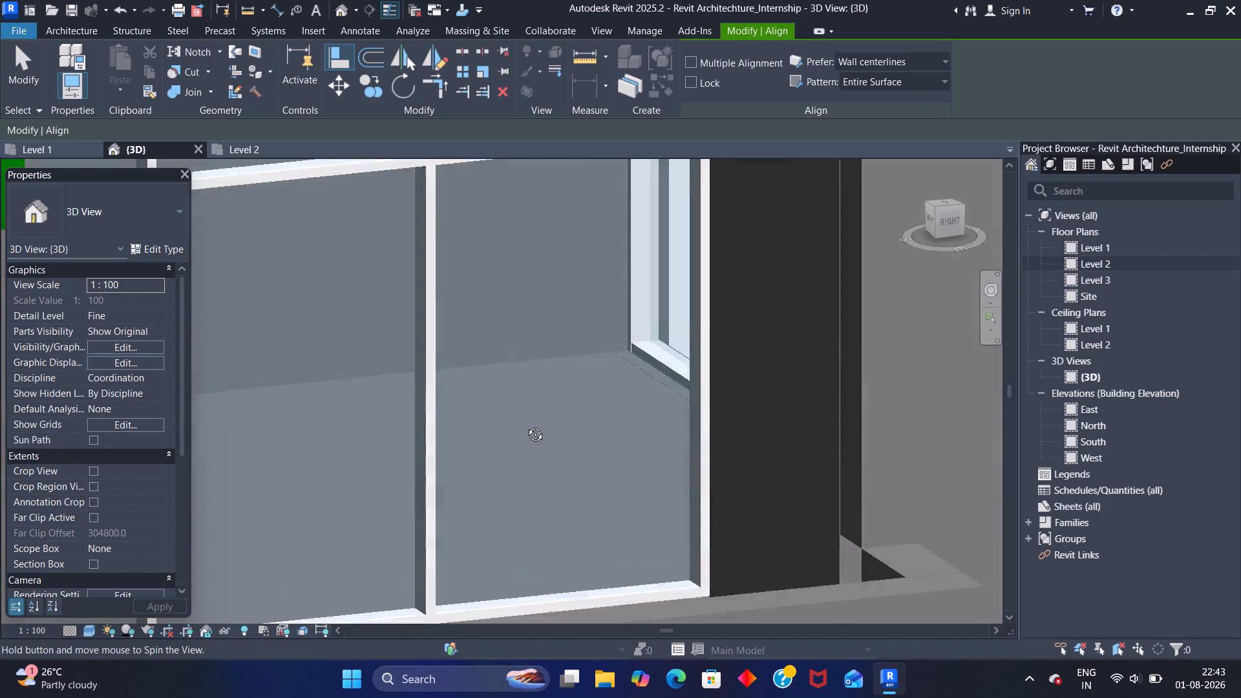
middle_click_drag(525, 425, 527, 466, "shift")
scroll(532, 361, "down", 6)
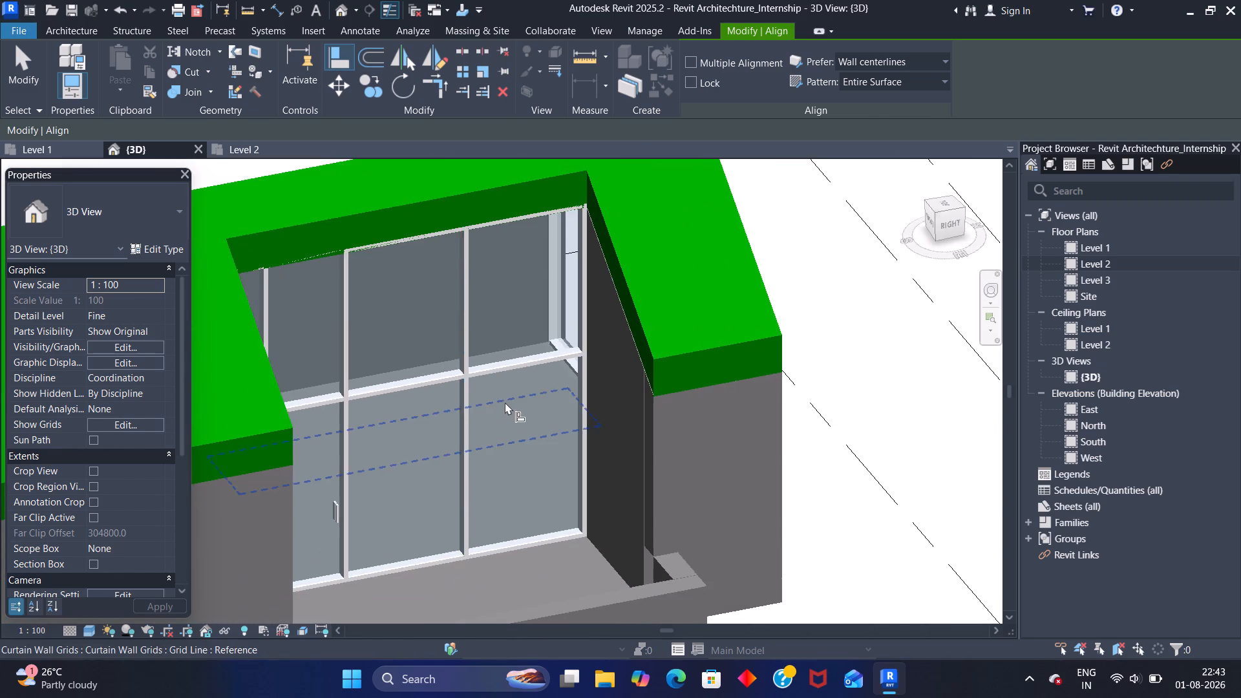
middle_click_drag(508, 403, 432, 416, "shift")
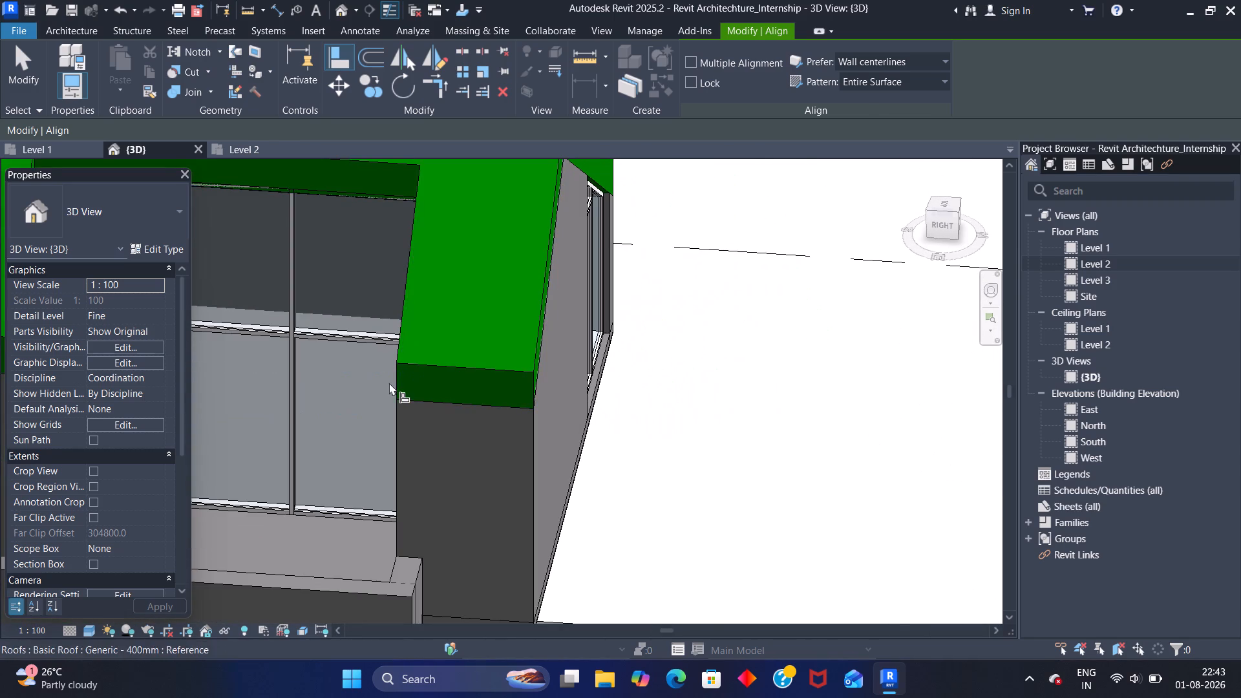
middle_click_drag(305, 392, 579, 395)
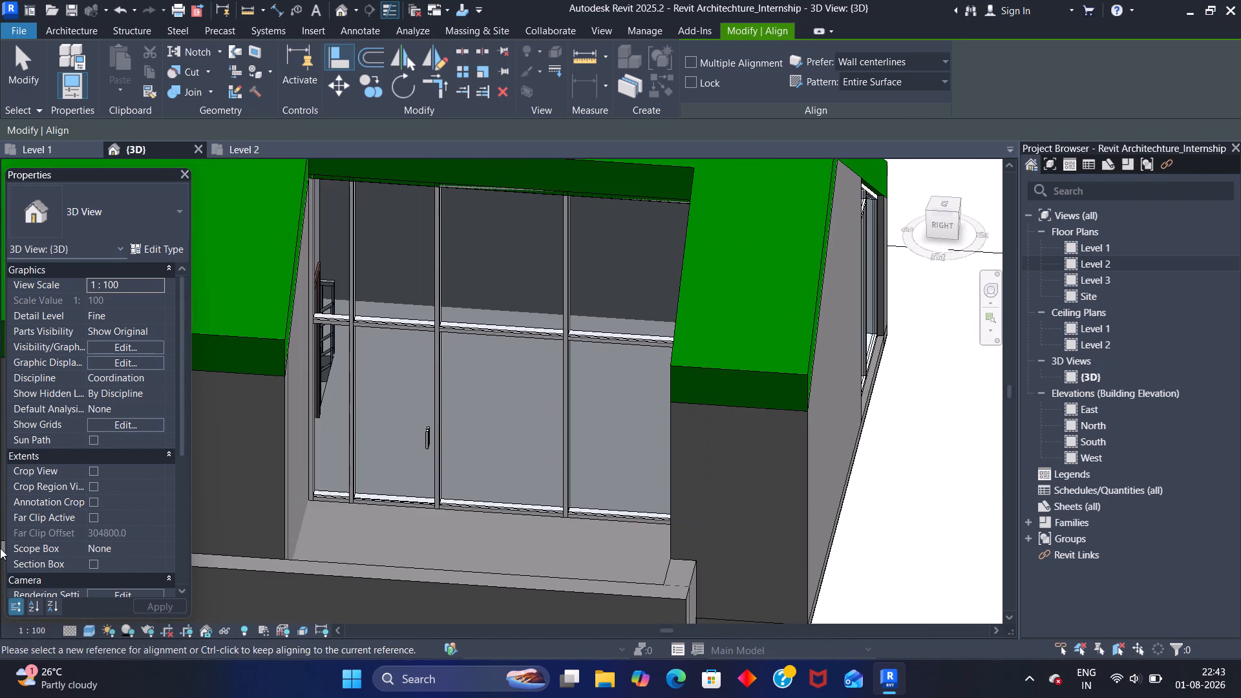
scroll(543, 532, "up", 3)
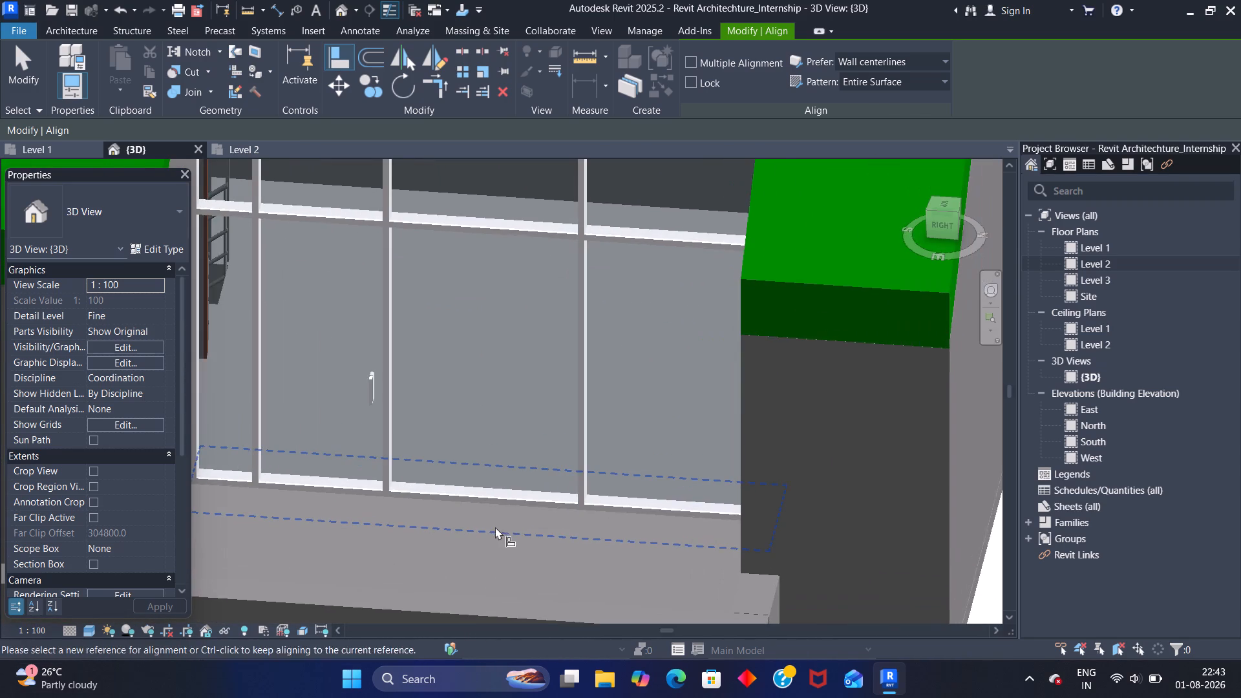
scroll(495, 527, "up", 1)
middle_click_drag(549, 538, 498, 525, "shift")
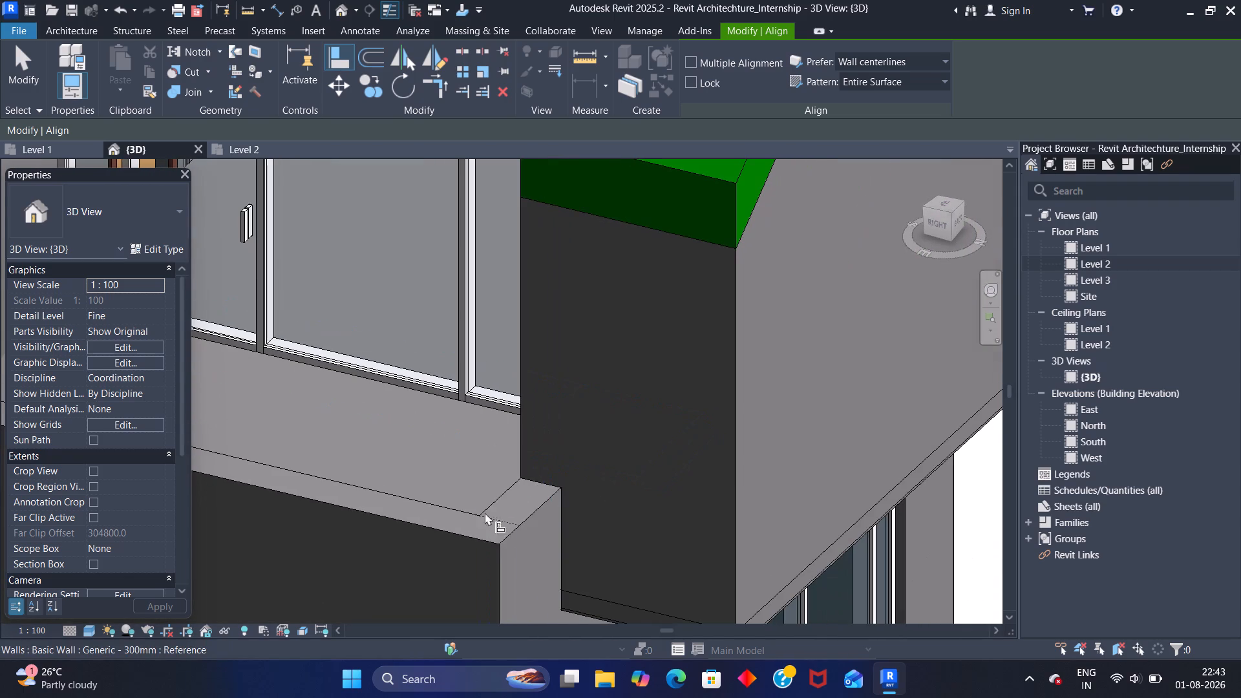
middle_click_drag(366, 461, 637, 504)
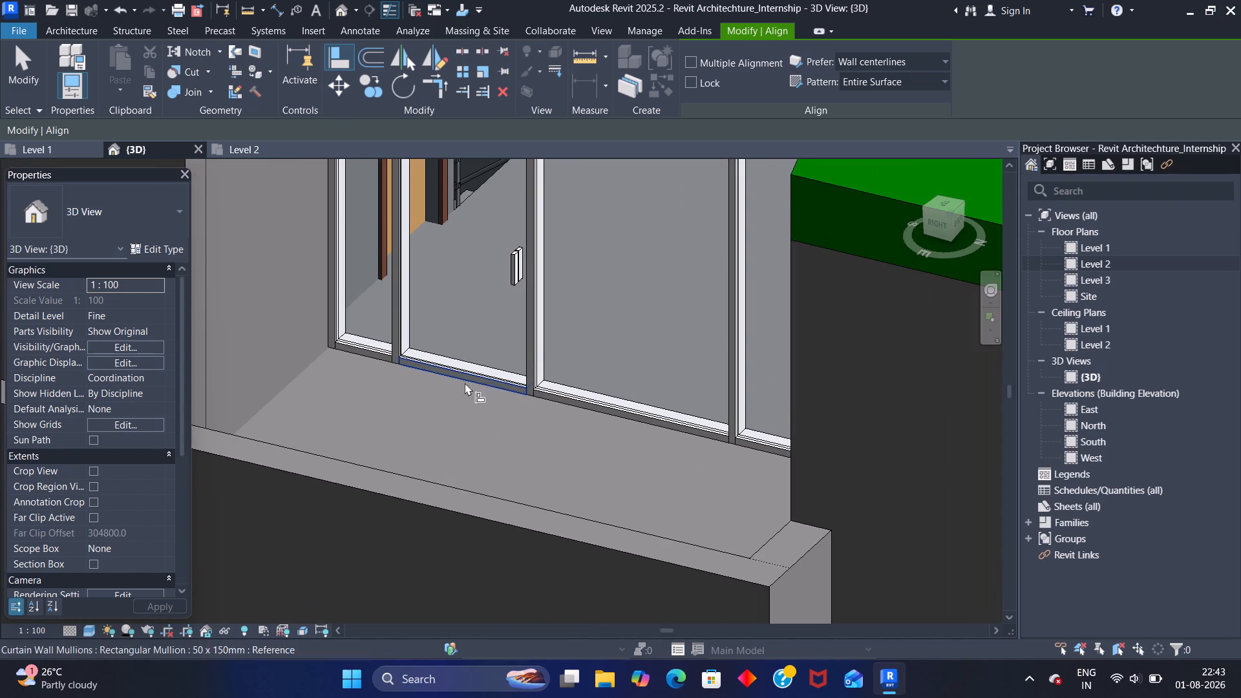
Examine closely the bottom mullion under the side terrace's glass door and its joint with the Level 2 floor slab.
scroll(481, 383, "up", 7)
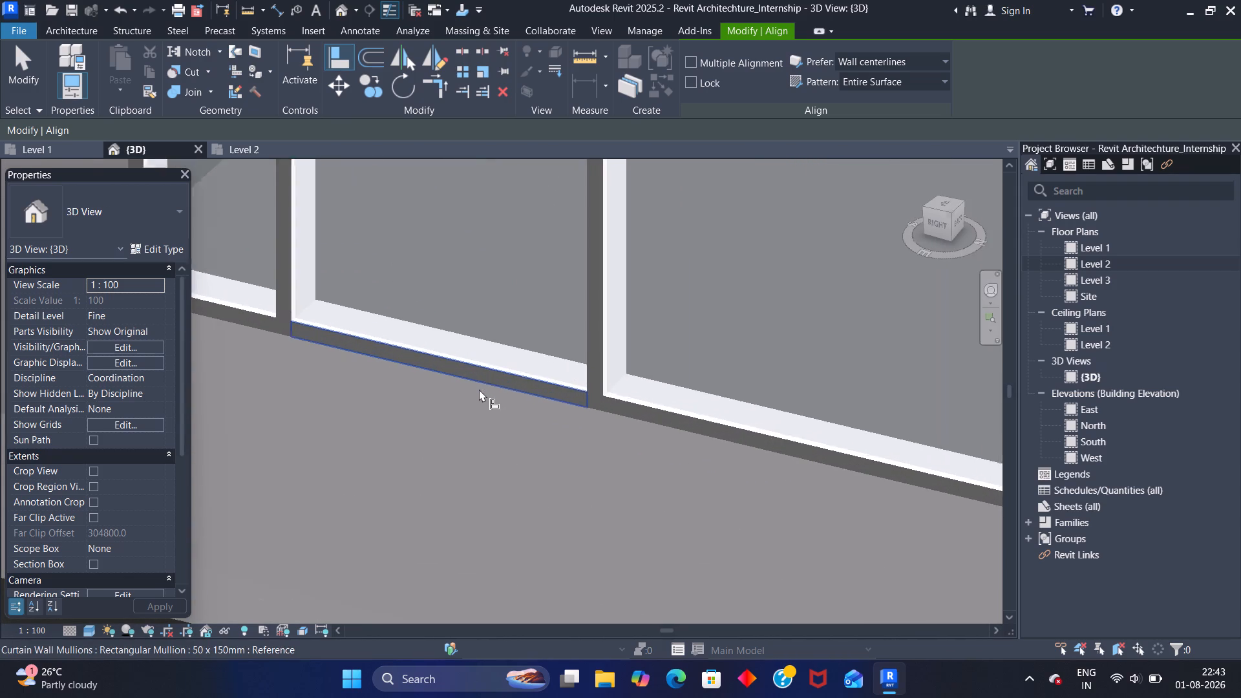
scroll(479, 389, "up", 12)
scroll(487, 373, "down", 2)
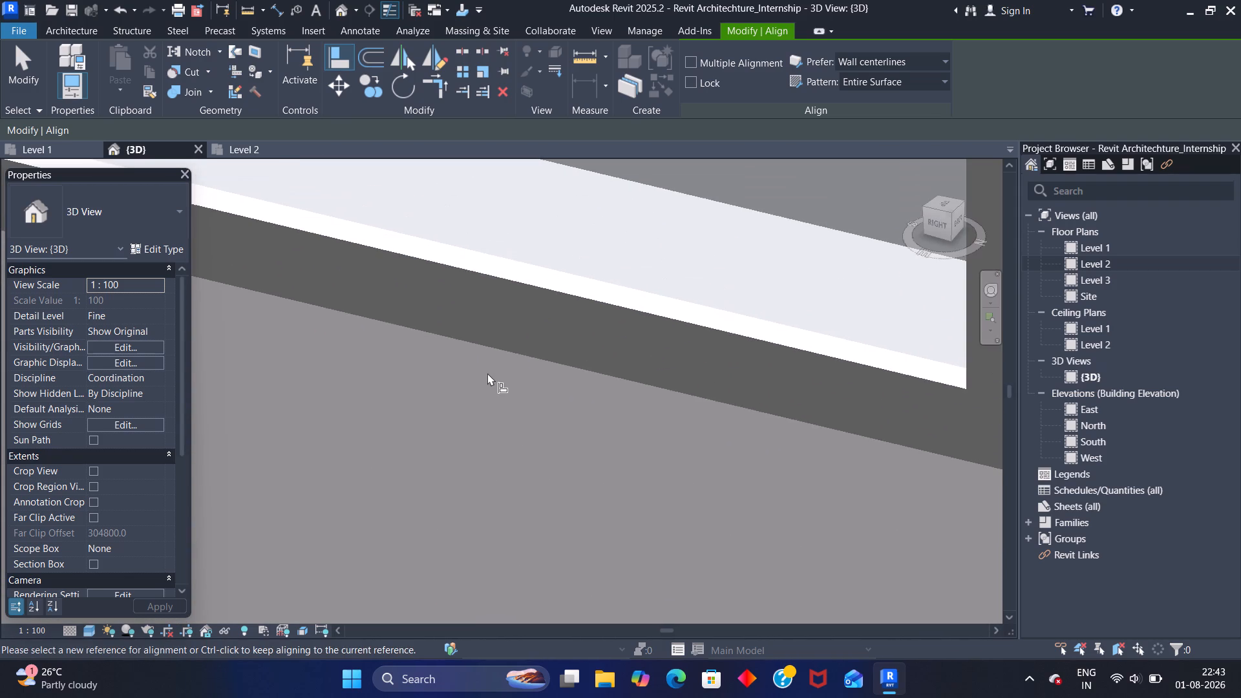
scroll(493, 373, "down", 1)
scroll(505, 365, "up", 11)
scroll(507, 362, "down", 3)
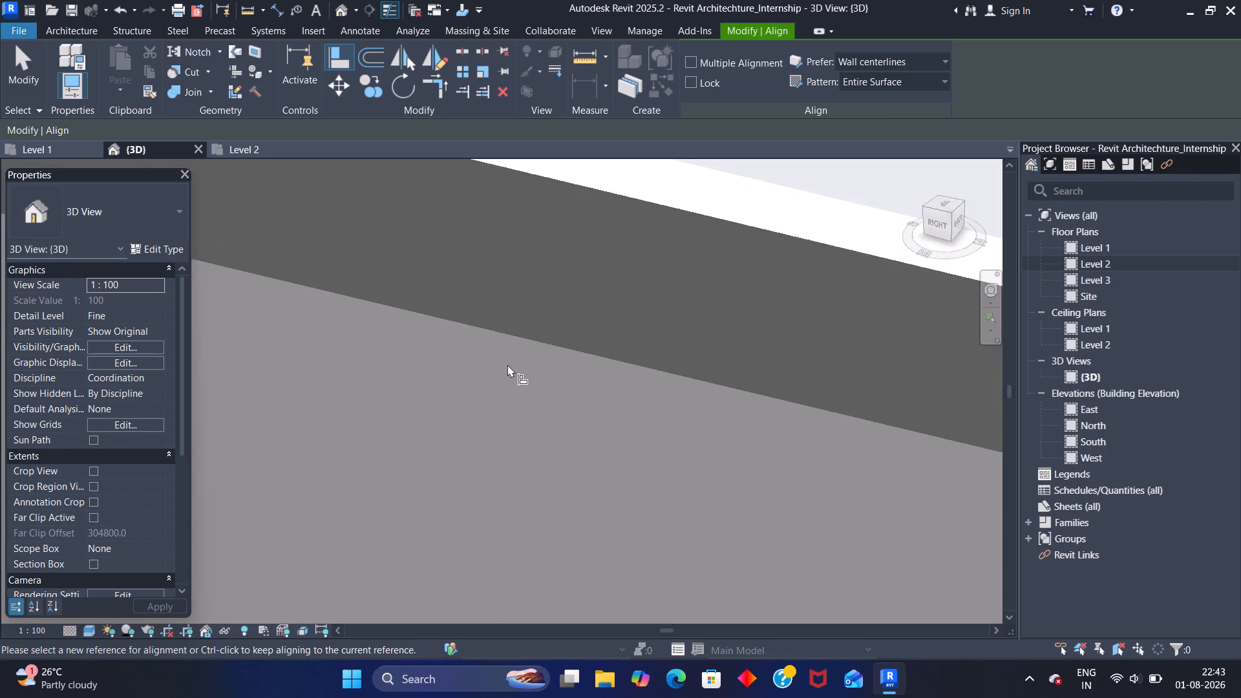
scroll(507, 365, "down", 20)
middle_click_drag(645, 472, 565, 440)
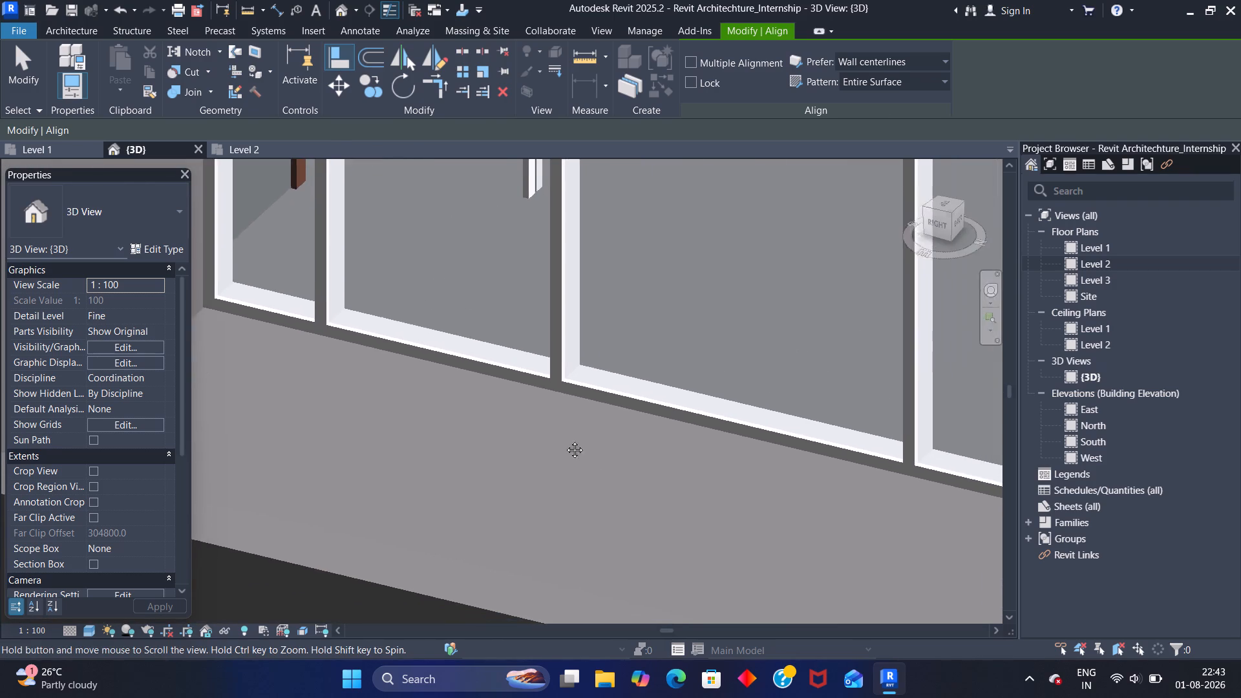
middle_click_drag(565, 440, 462, 400)
scroll(585, 423, "down", 3)
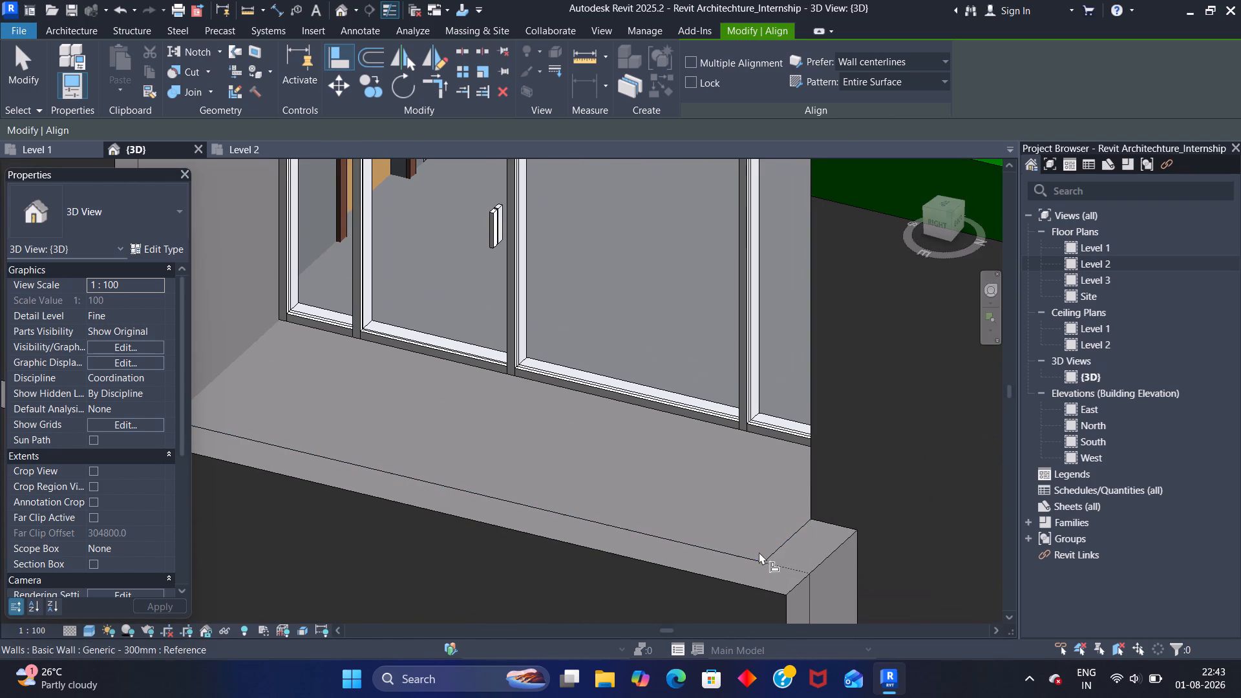
Set the inner top edge of the Generic - 300mm wall at the side terrace's outer corner as the Align reference.
left_click(759, 552)
left_click(767, 551)
scroll(756, 536, "down", 1)
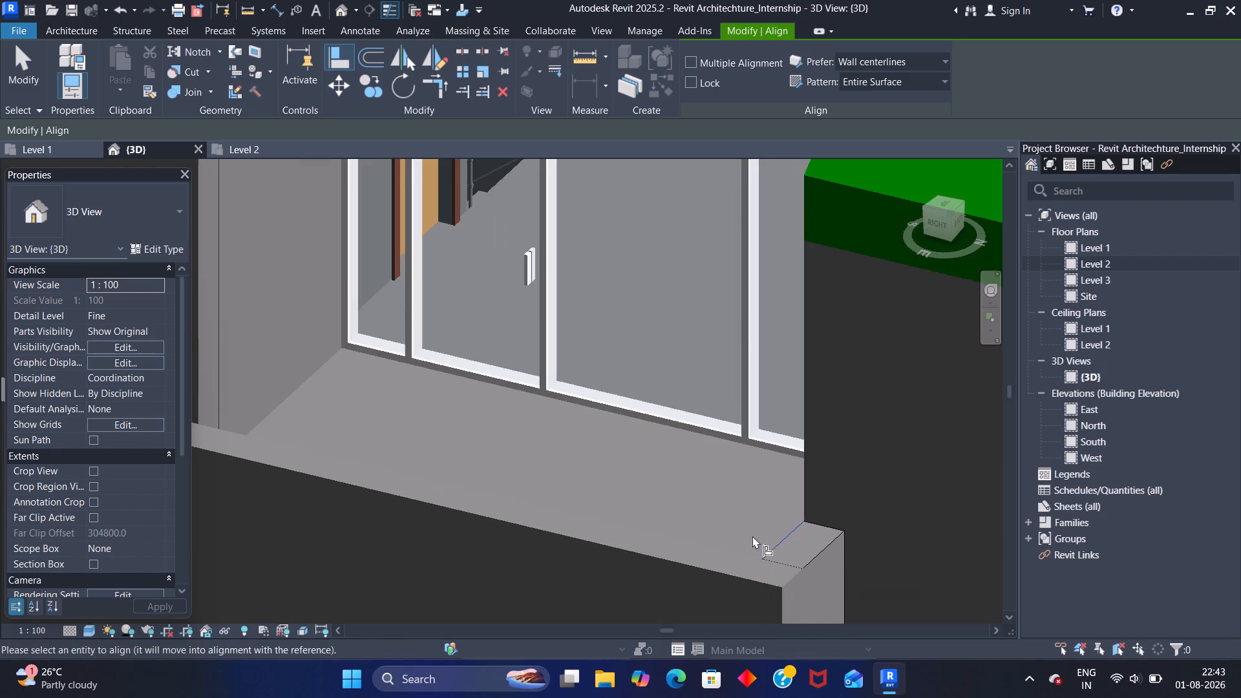
middle_click_drag(681, 409, 664, 290)
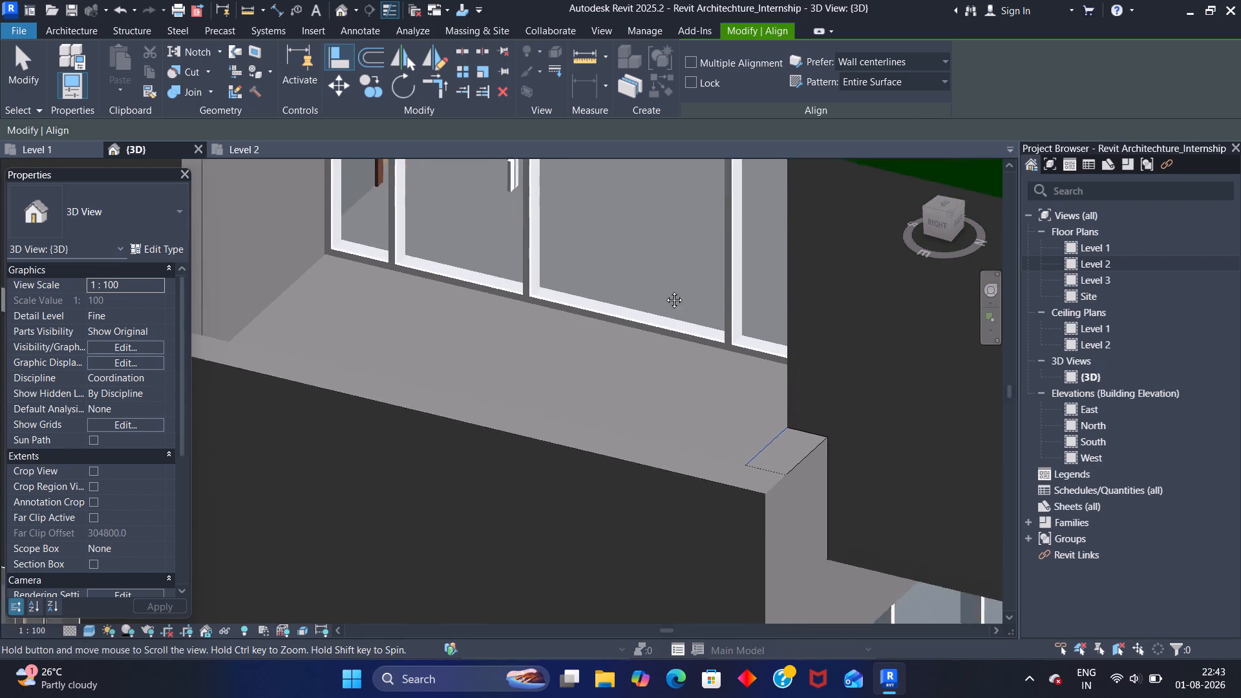
middle_click_drag(664, 290, 697, 226)
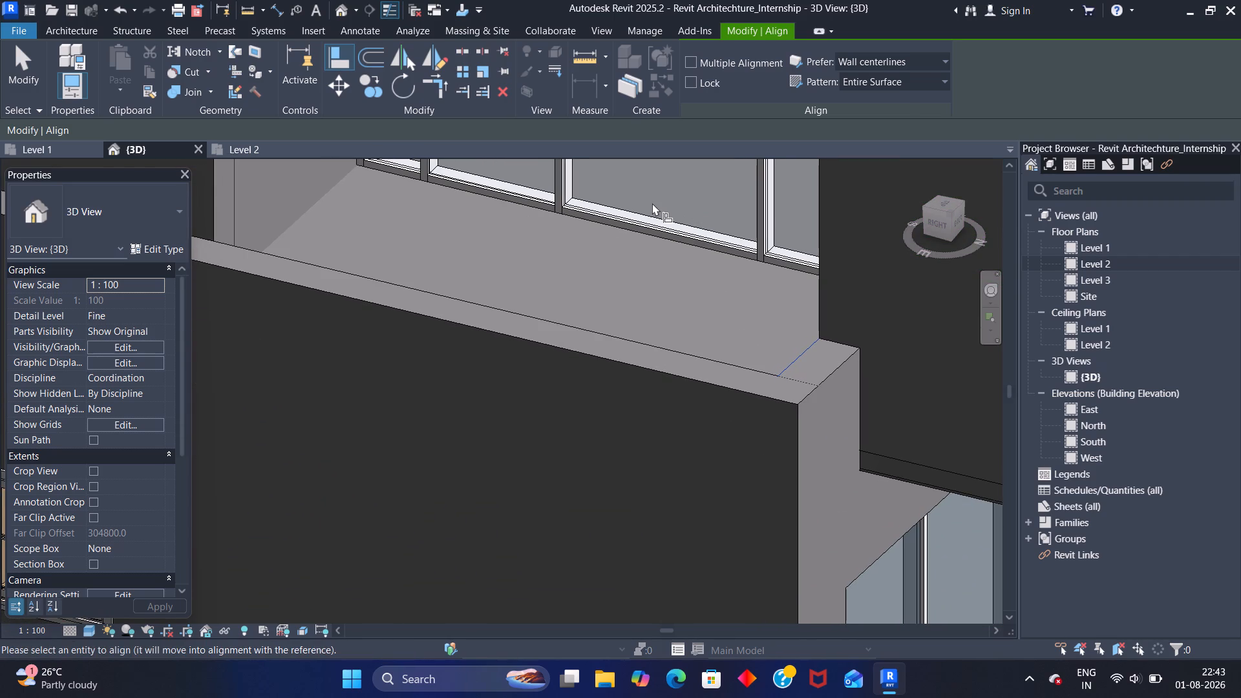
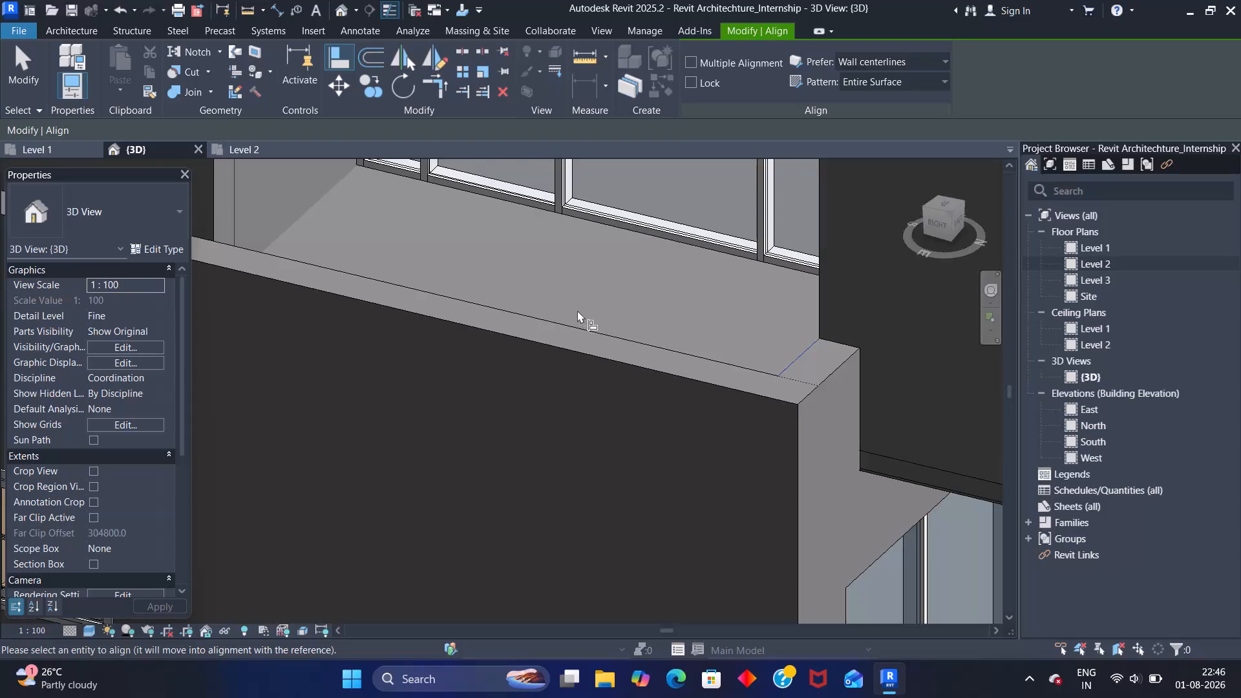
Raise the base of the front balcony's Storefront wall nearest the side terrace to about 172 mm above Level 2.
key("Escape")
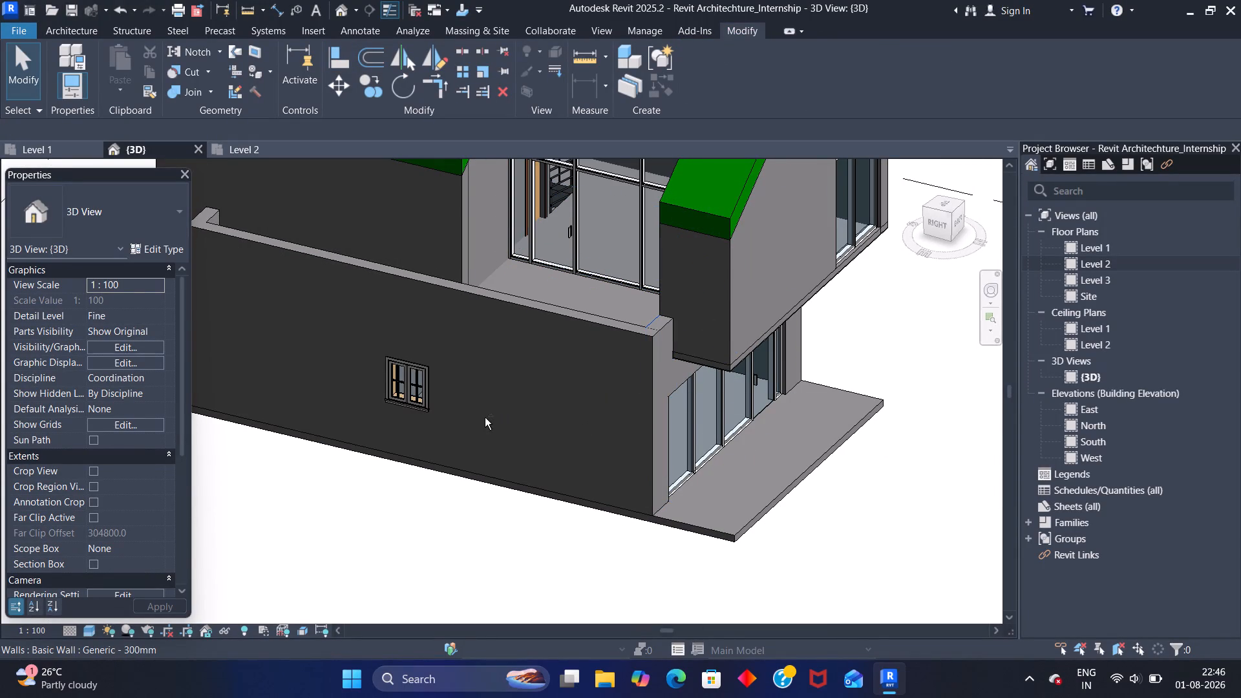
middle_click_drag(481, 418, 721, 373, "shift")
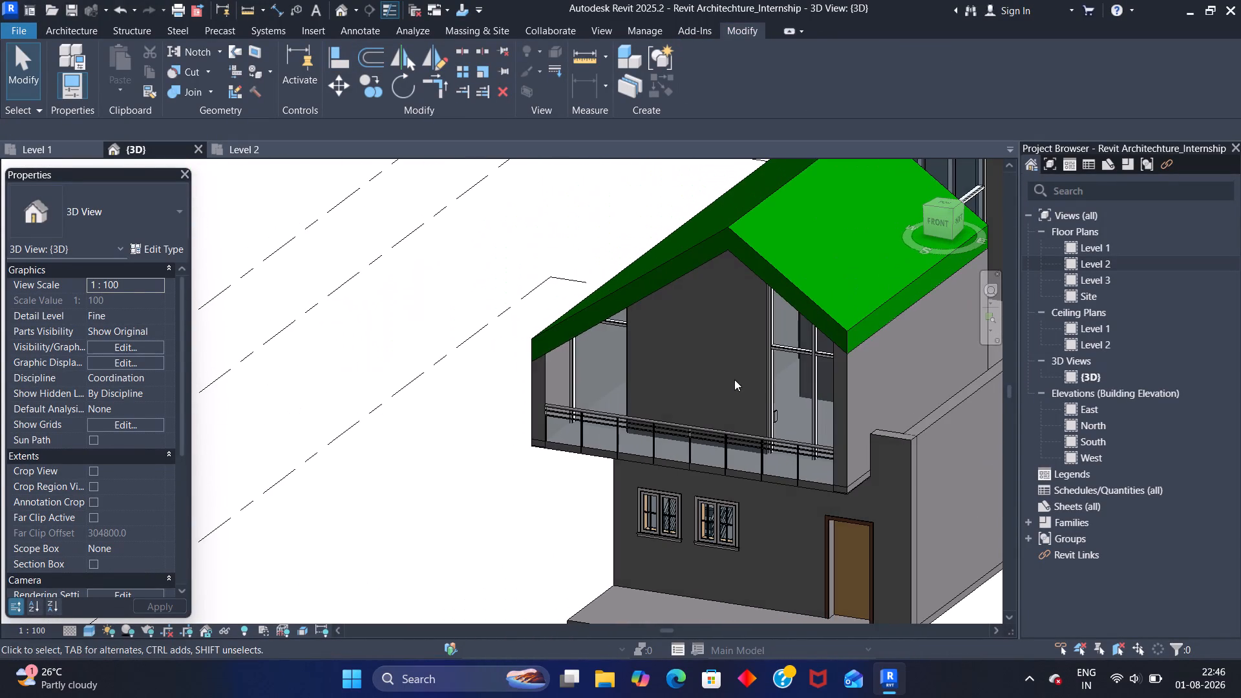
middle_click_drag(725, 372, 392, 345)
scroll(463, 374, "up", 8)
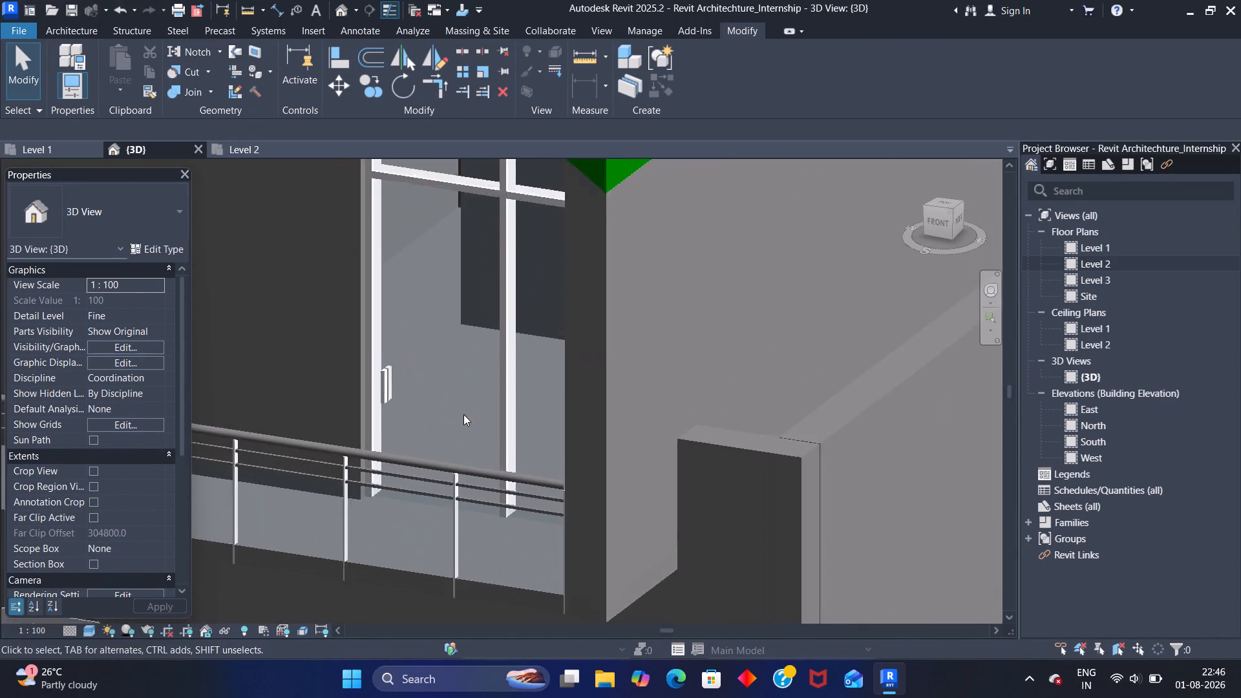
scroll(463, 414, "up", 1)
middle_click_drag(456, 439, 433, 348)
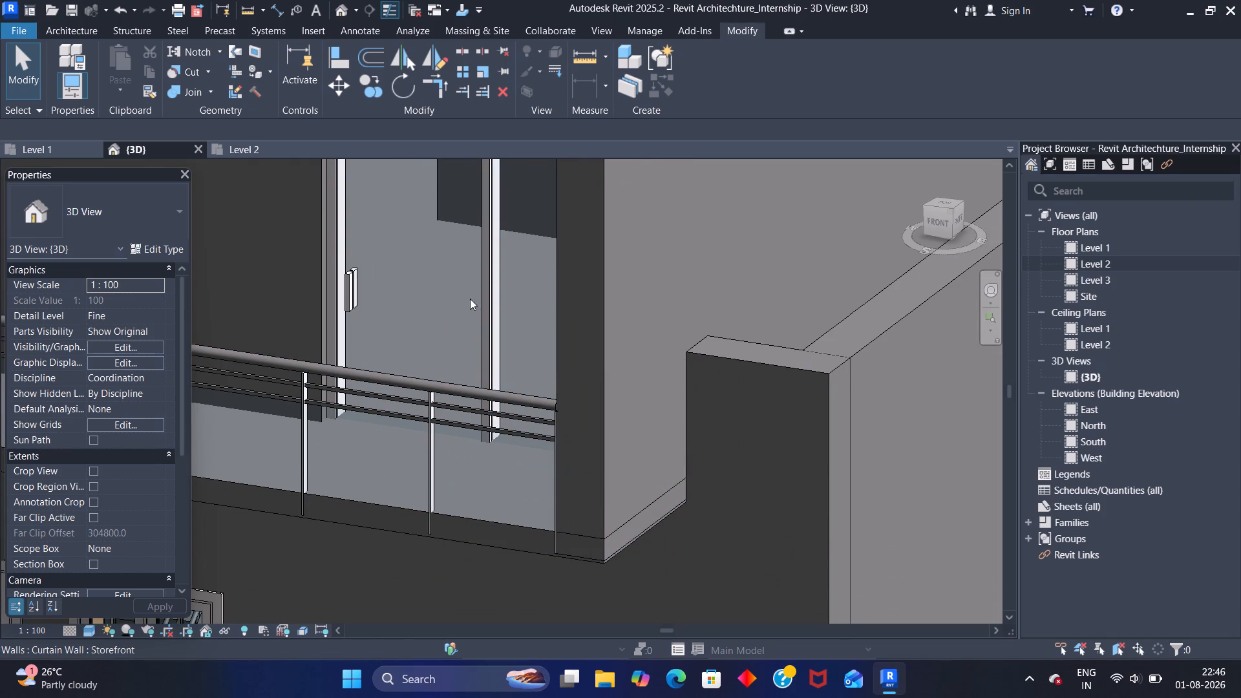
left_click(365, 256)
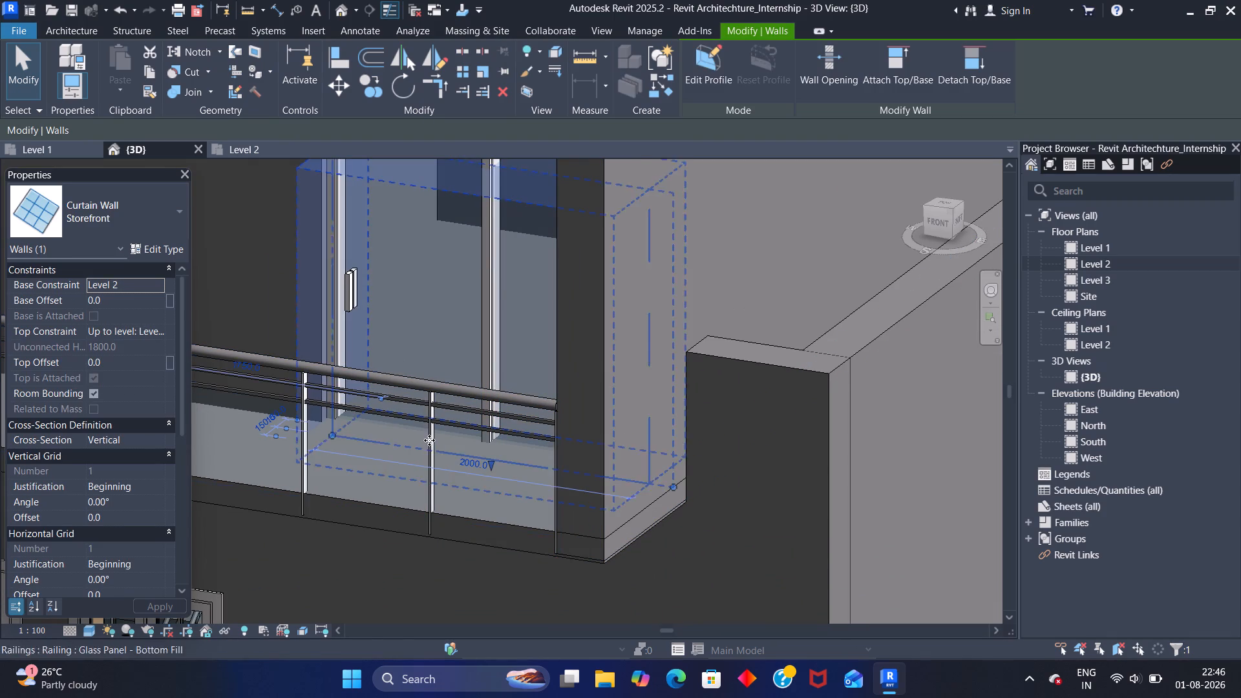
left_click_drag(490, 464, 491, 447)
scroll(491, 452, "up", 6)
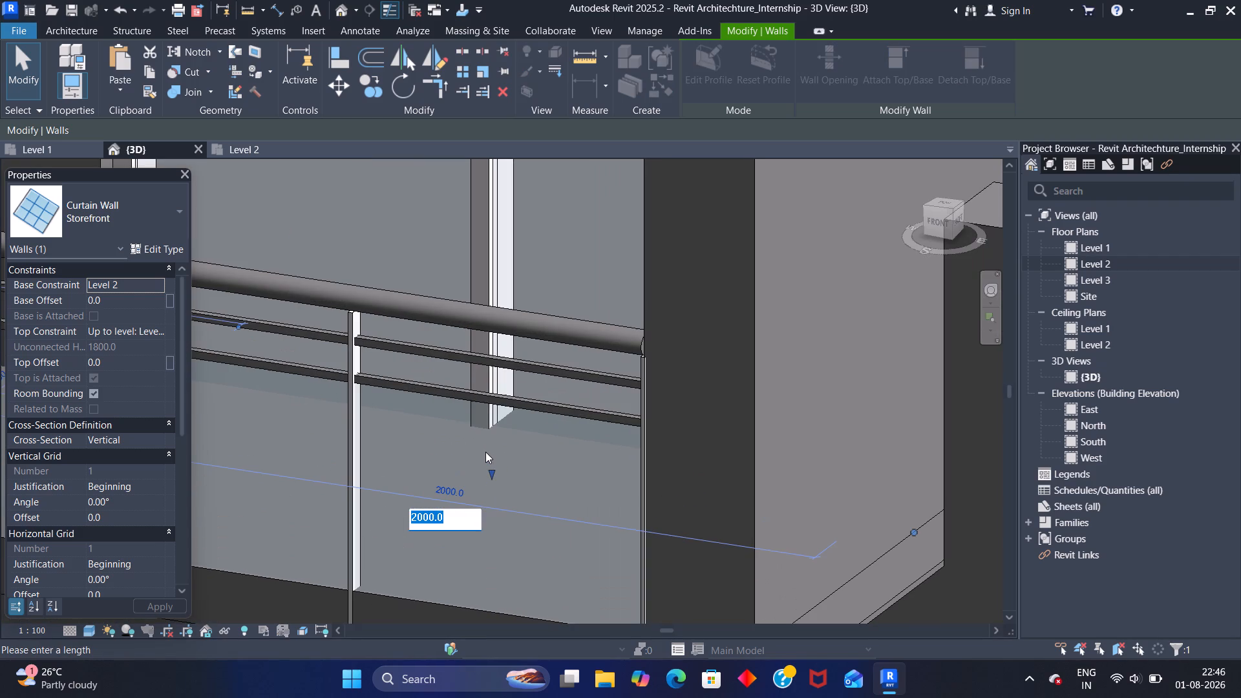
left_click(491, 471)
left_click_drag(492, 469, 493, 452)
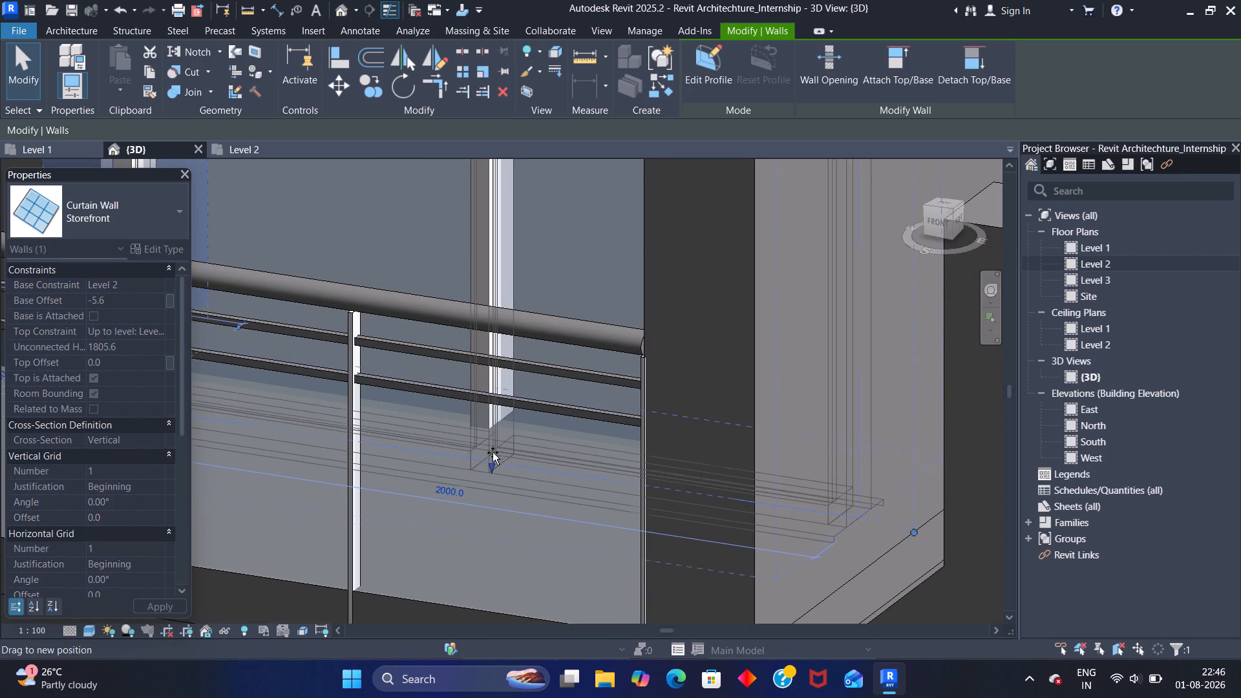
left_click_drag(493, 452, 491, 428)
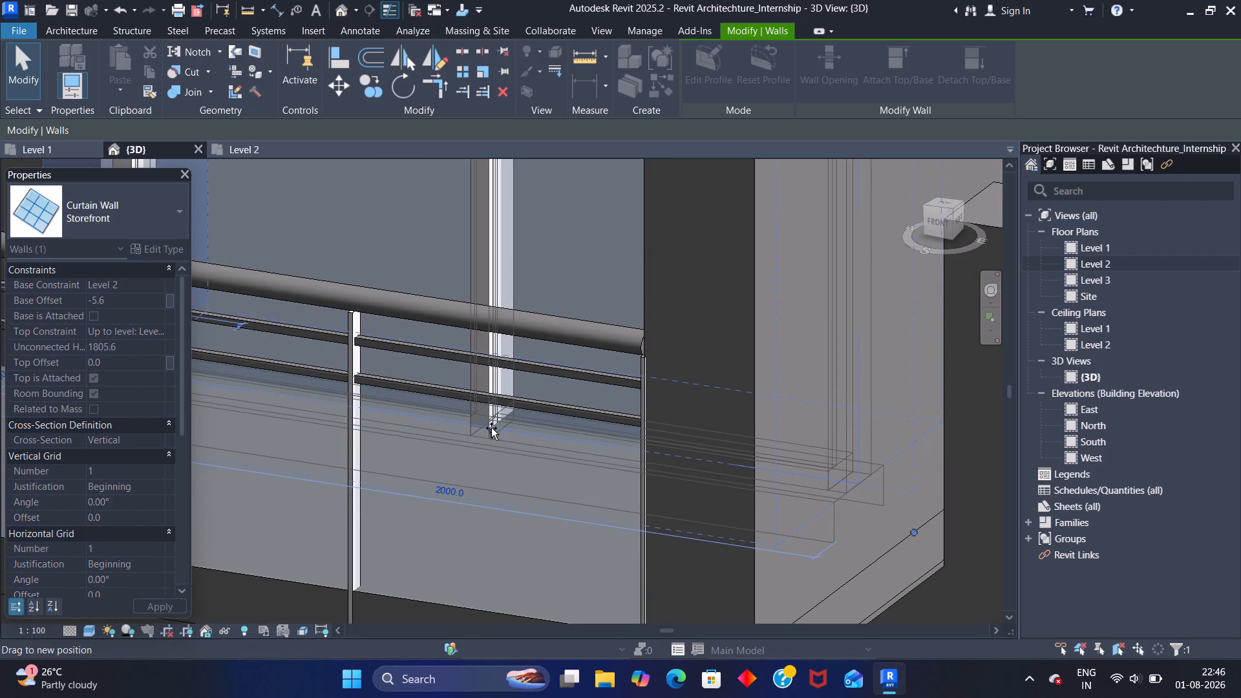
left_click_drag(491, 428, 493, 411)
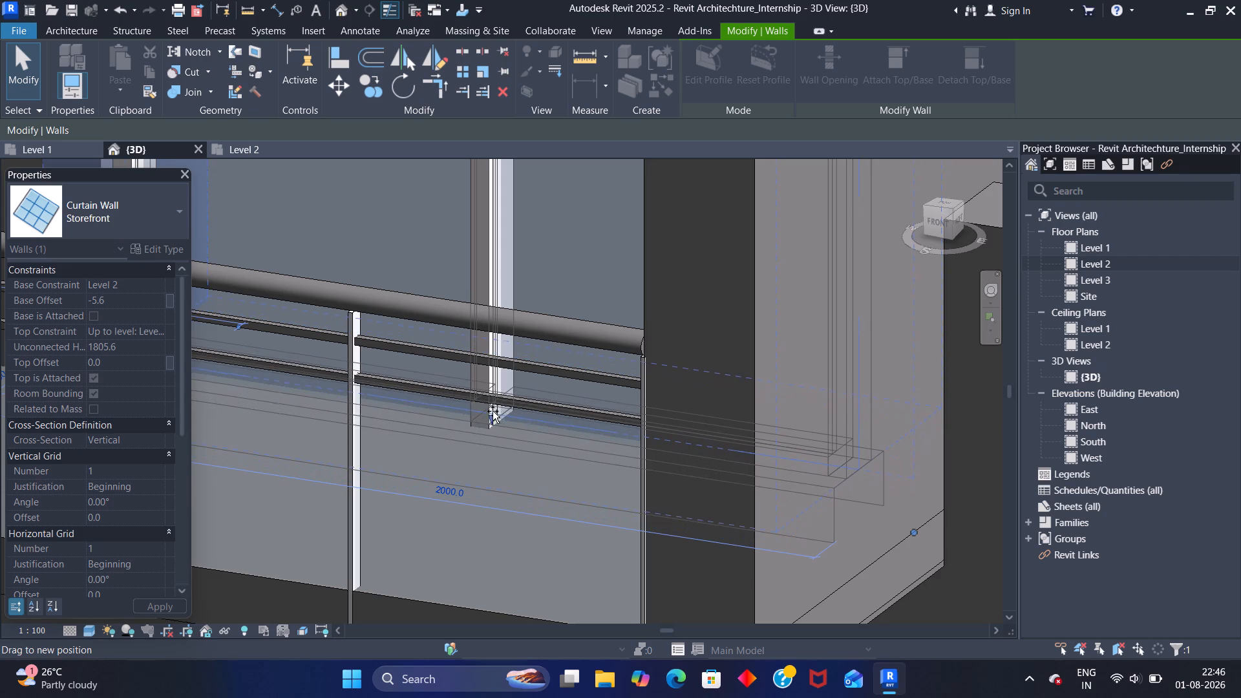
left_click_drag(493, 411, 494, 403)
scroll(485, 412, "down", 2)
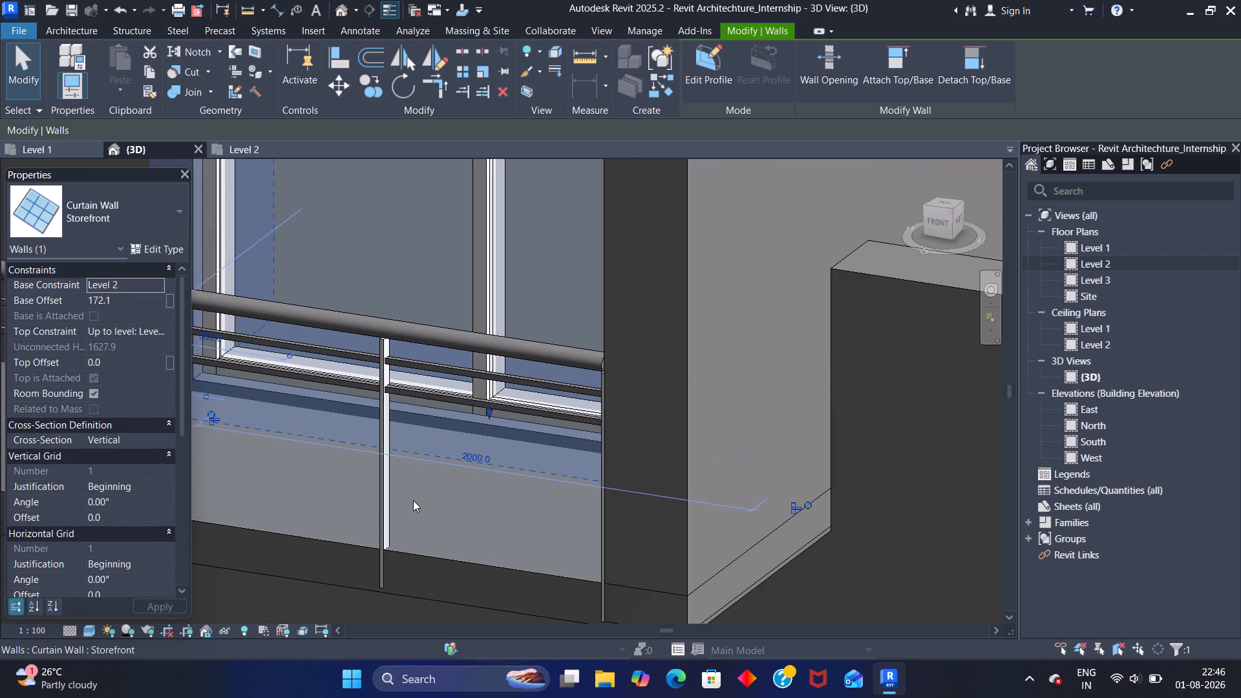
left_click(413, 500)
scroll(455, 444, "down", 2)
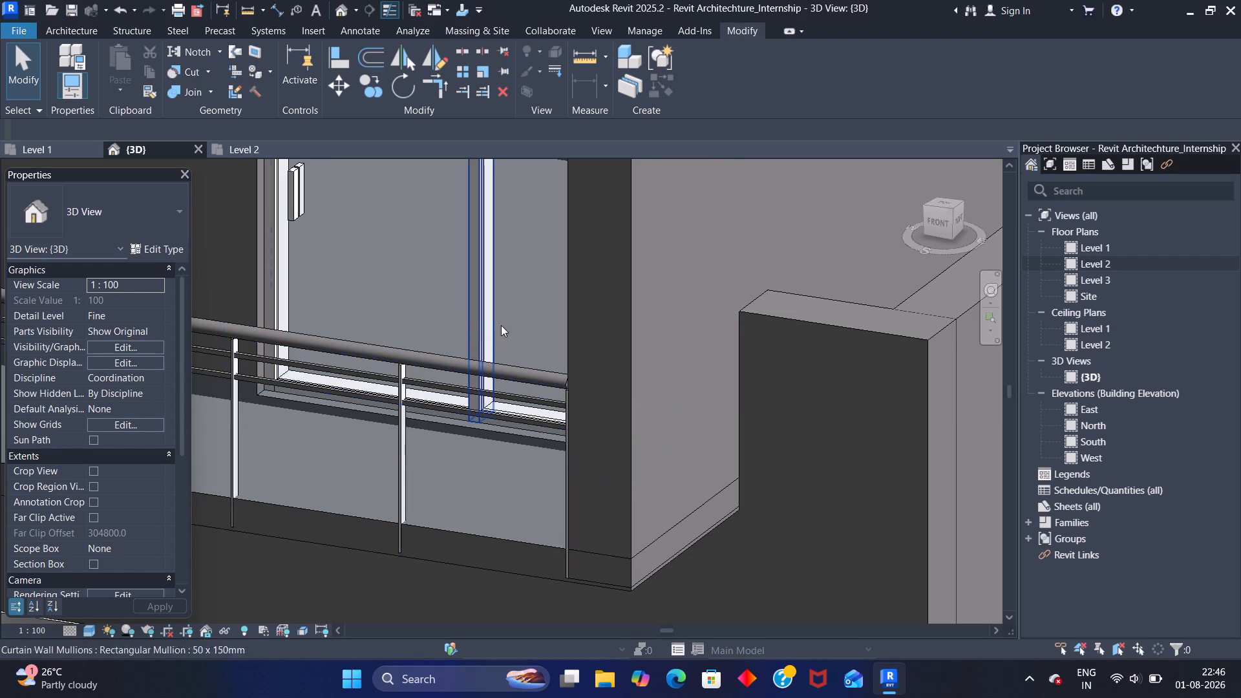
Raise the base of the same front balcony Storefront wall to about 580 mm above Level 2, exposing the floor edge behind the railing.
left_click(316, 249)
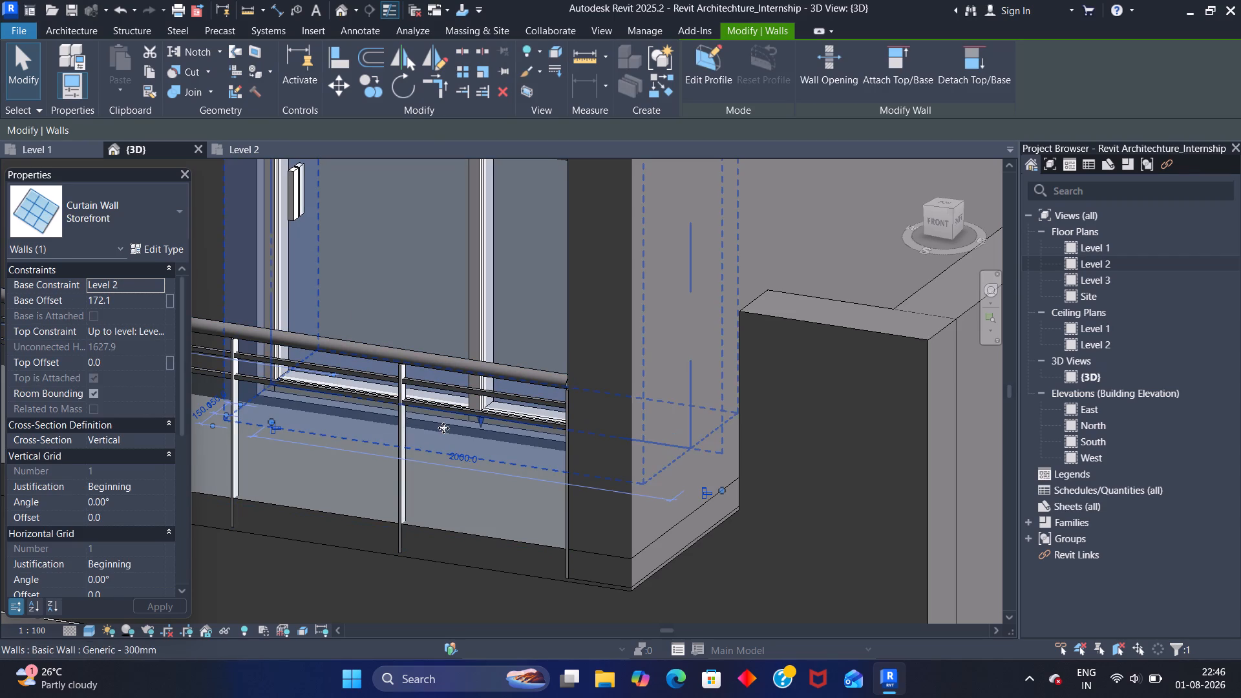
left_click_drag(481, 423, 489, 328)
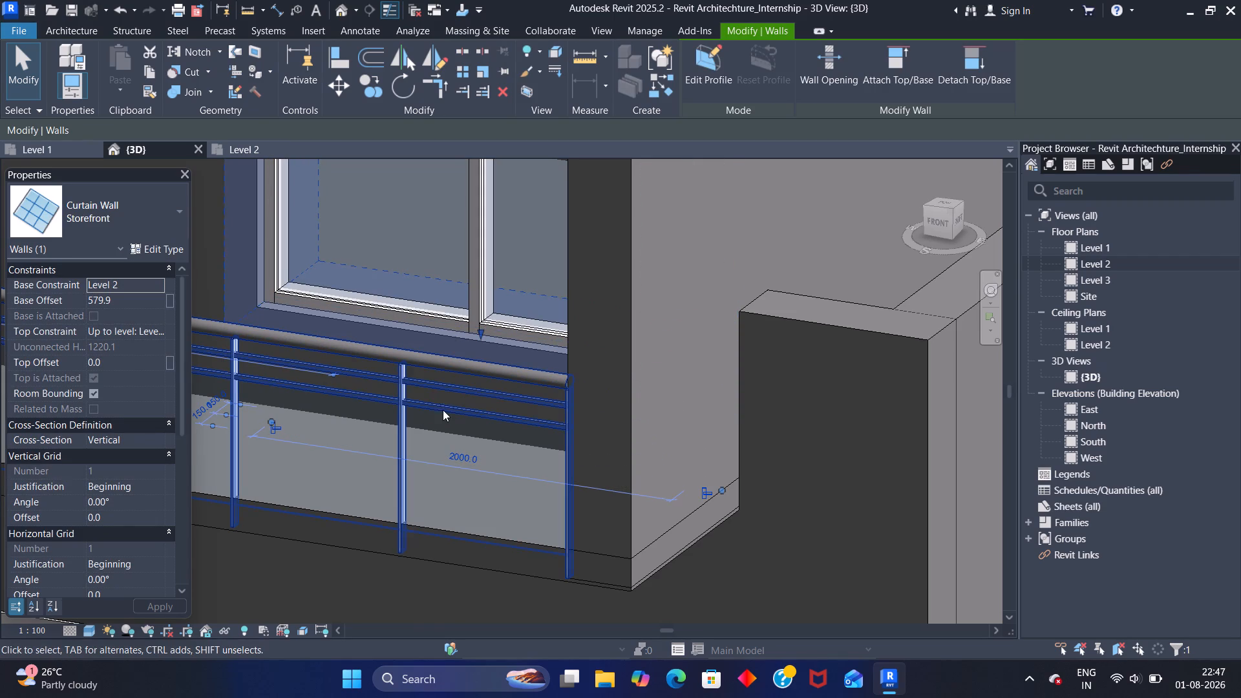
scroll(454, 434, "up", 10)
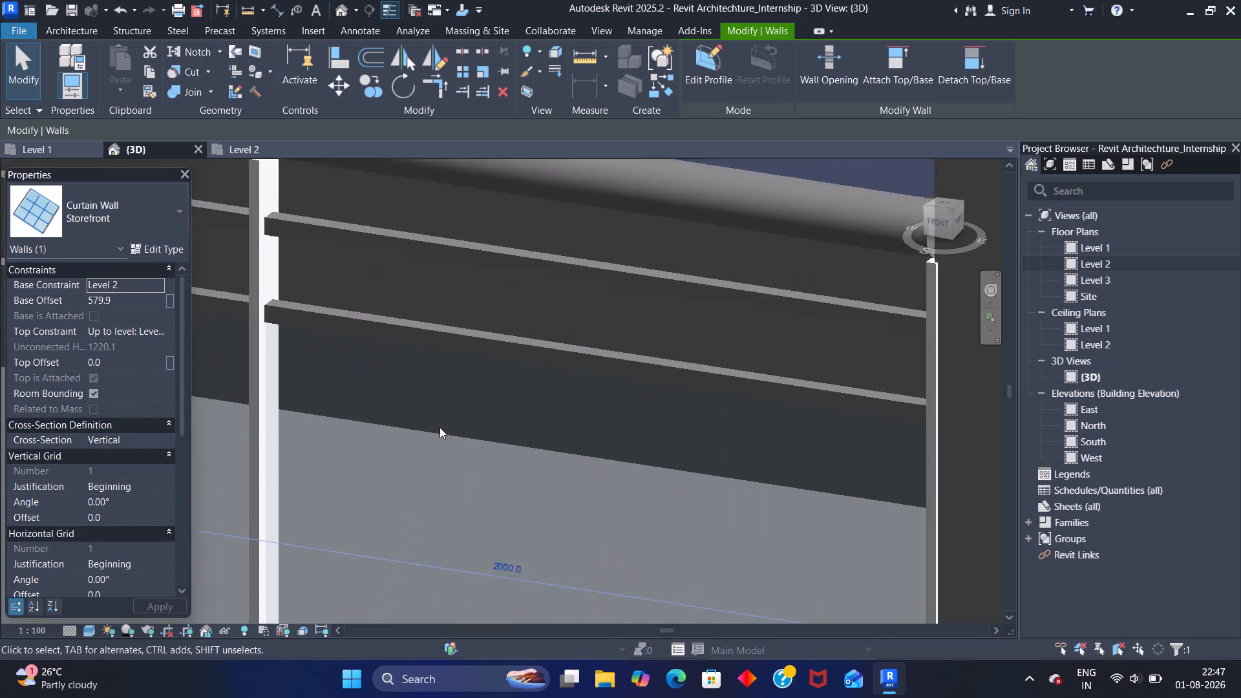
scroll(440, 427, "up", 2)
scroll(440, 427, "down", 9)
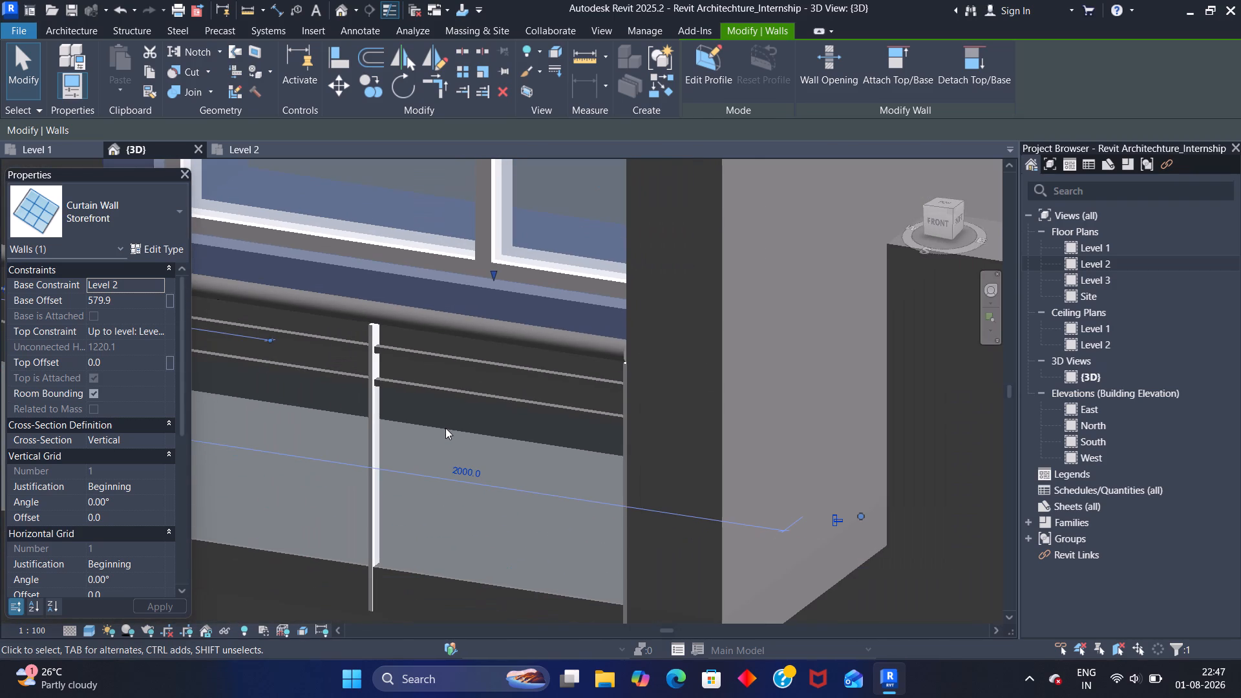
left_click(447, 428)
left_click(449, 431)
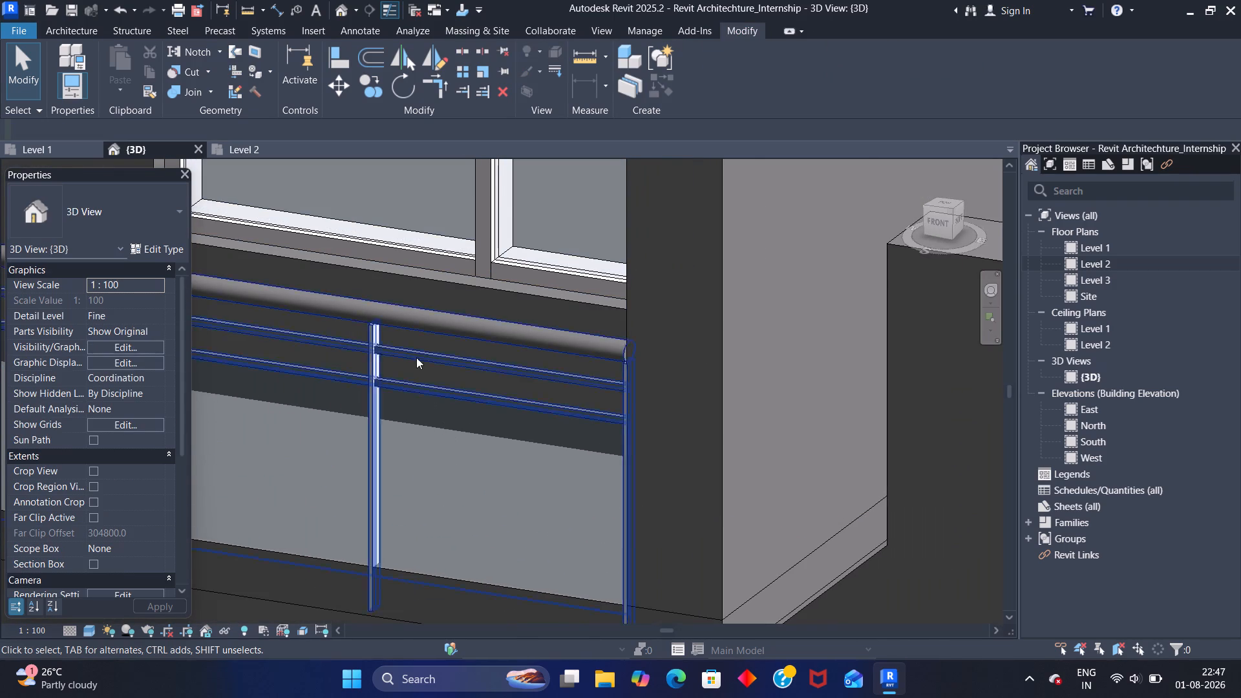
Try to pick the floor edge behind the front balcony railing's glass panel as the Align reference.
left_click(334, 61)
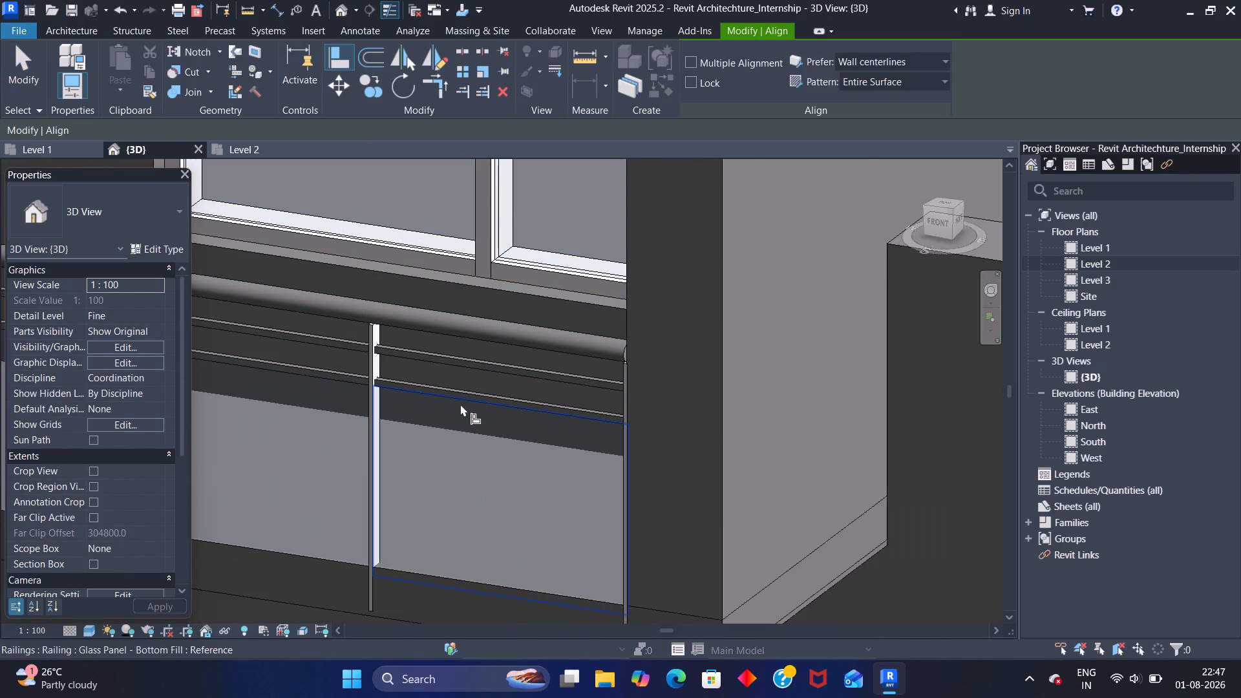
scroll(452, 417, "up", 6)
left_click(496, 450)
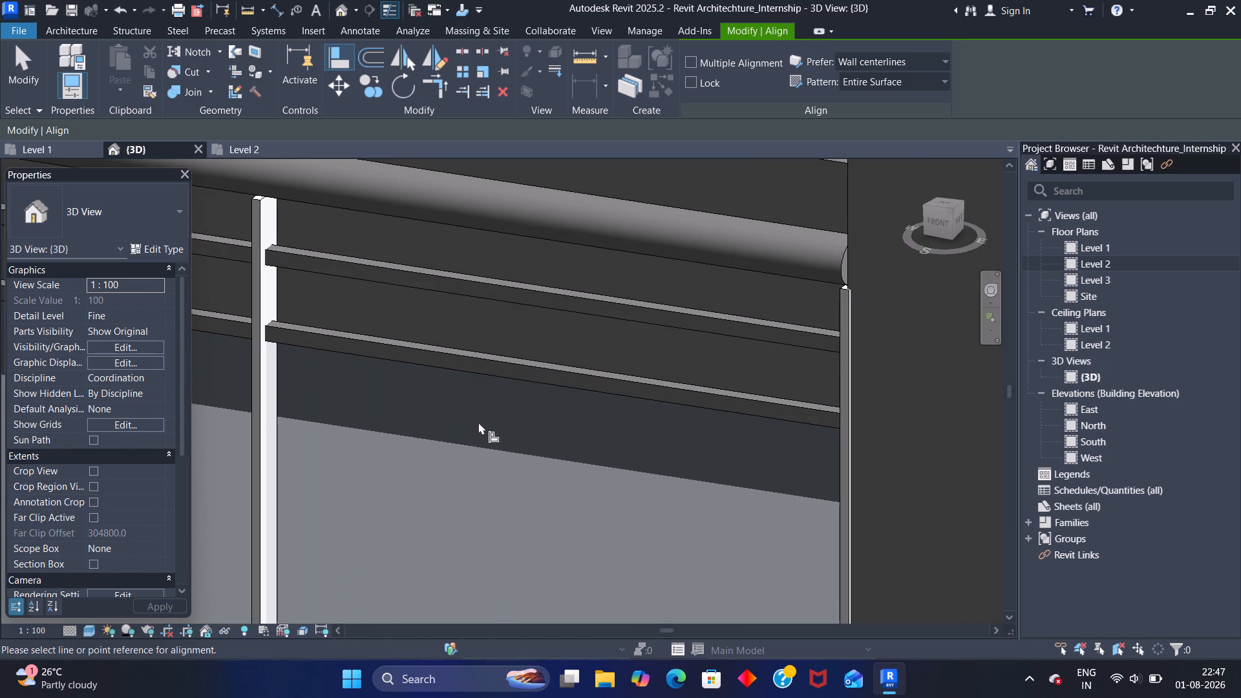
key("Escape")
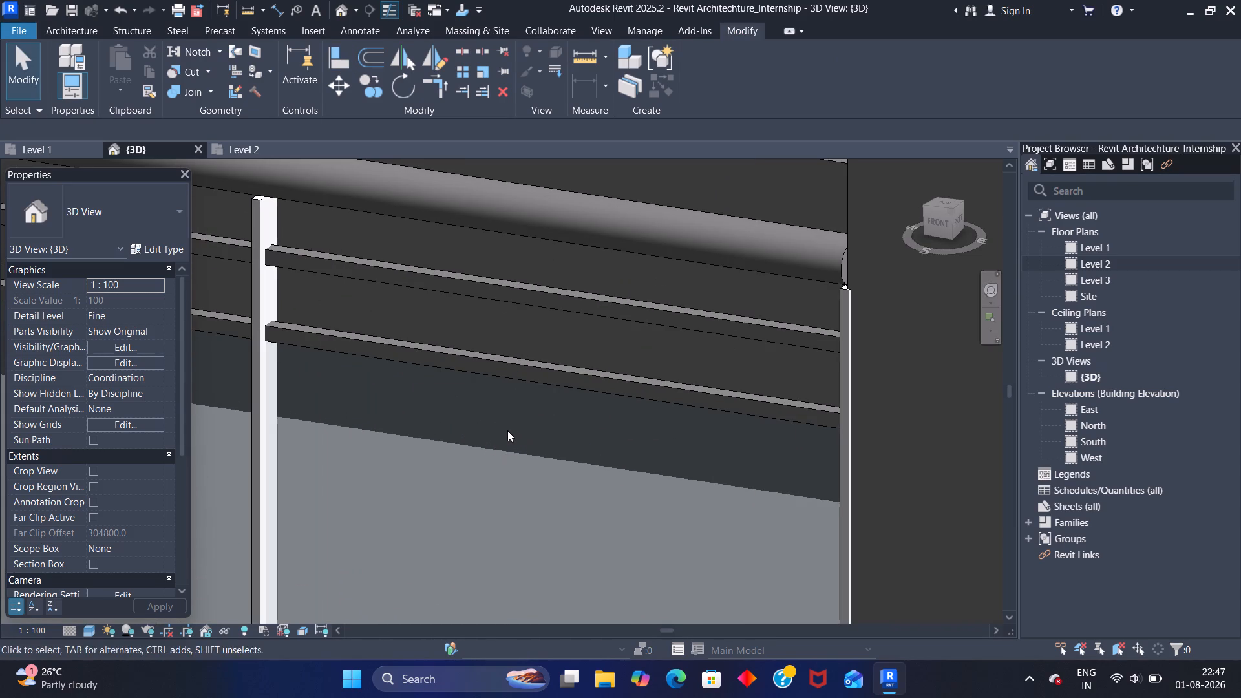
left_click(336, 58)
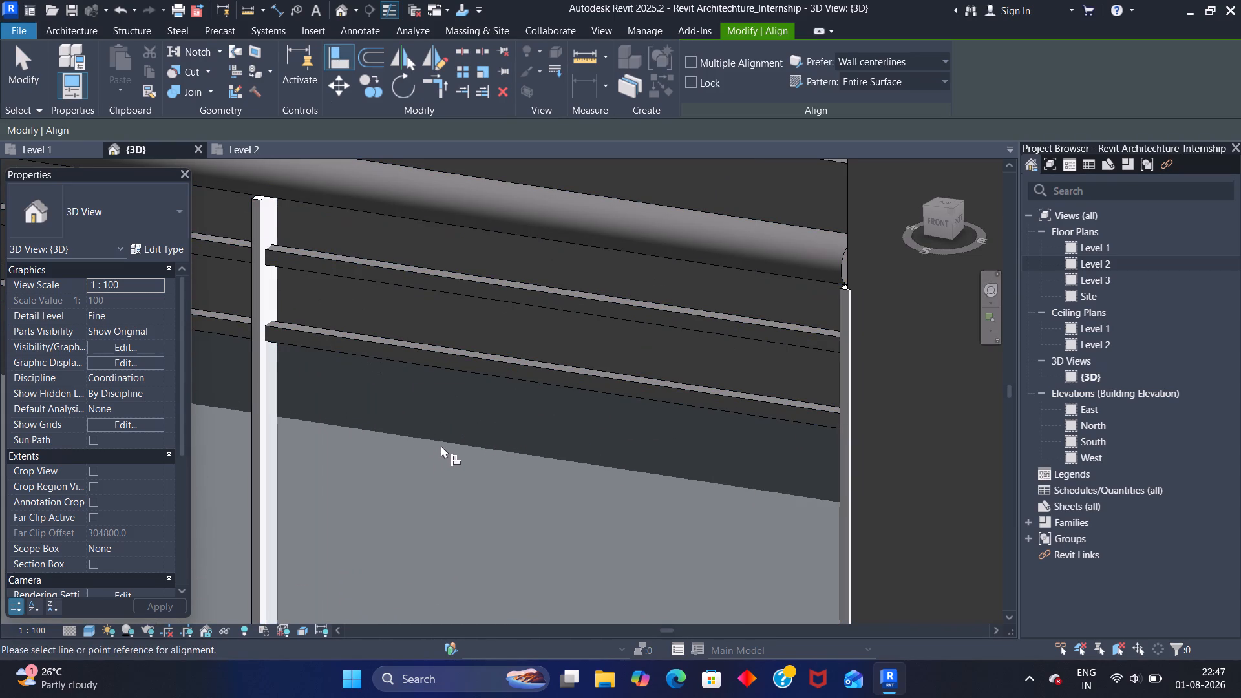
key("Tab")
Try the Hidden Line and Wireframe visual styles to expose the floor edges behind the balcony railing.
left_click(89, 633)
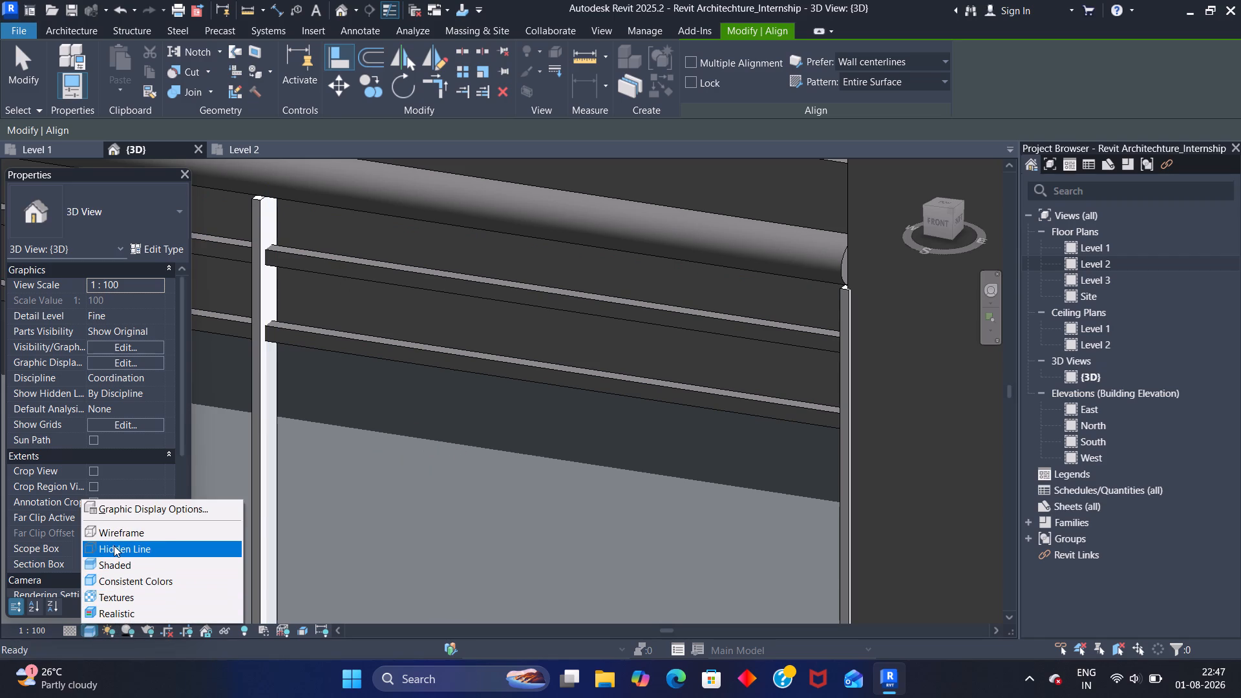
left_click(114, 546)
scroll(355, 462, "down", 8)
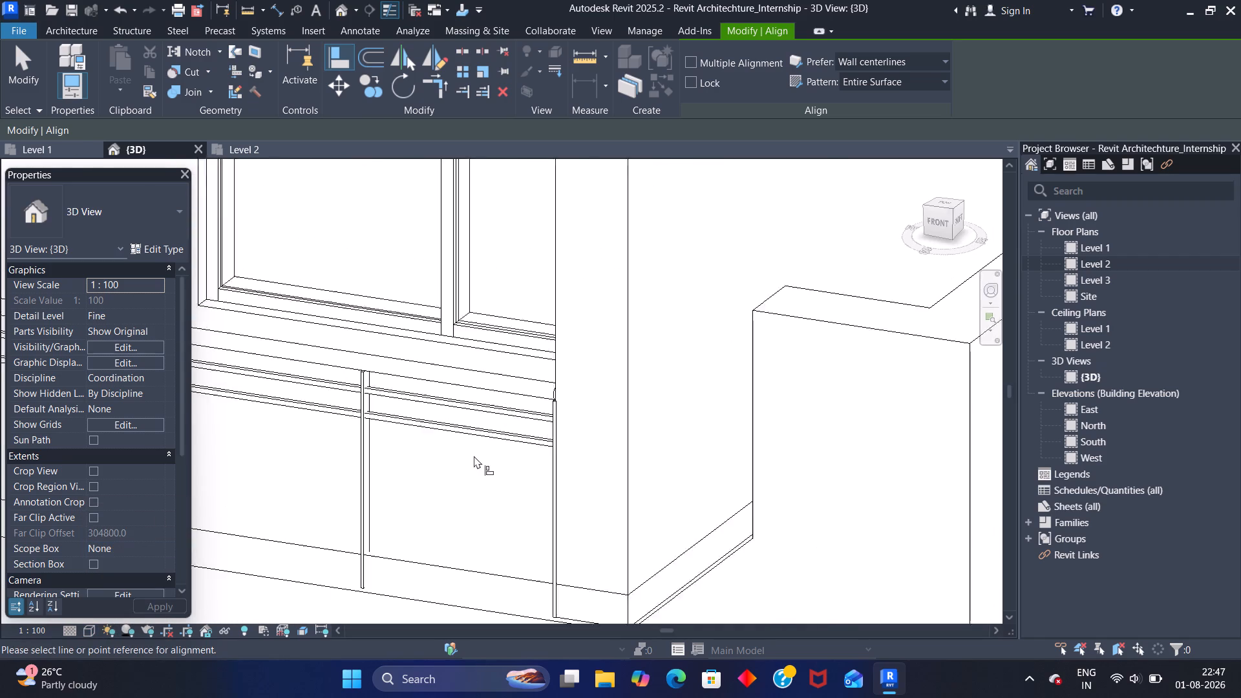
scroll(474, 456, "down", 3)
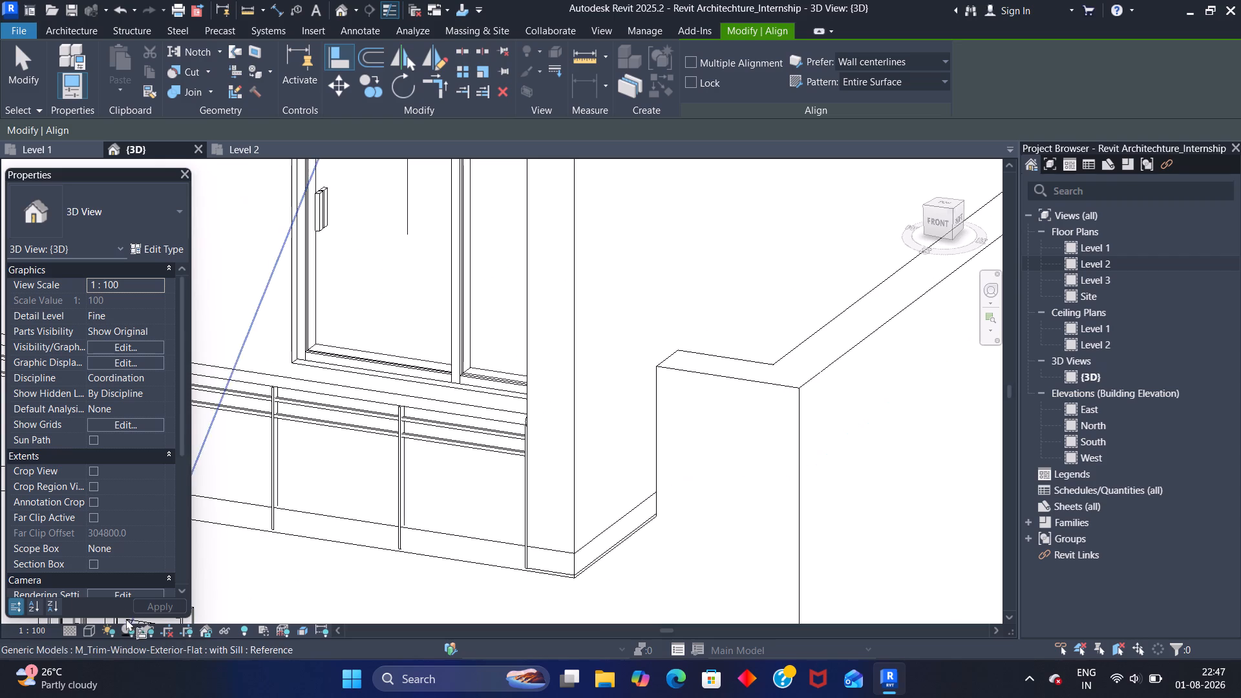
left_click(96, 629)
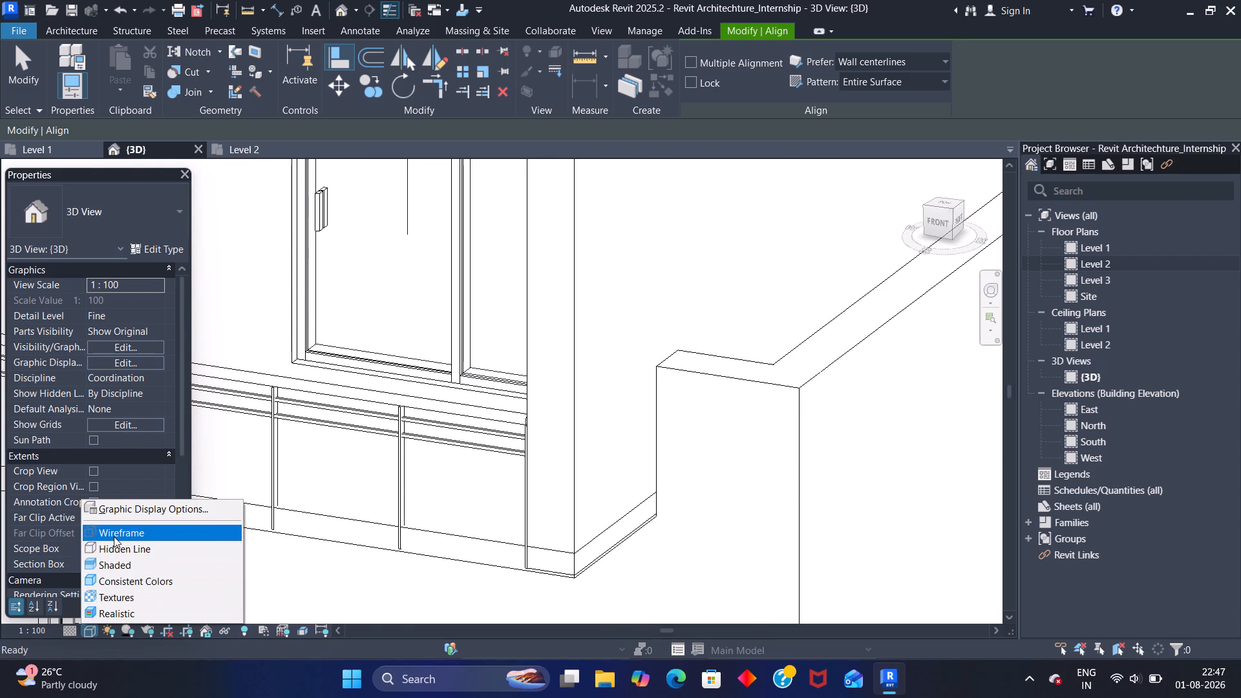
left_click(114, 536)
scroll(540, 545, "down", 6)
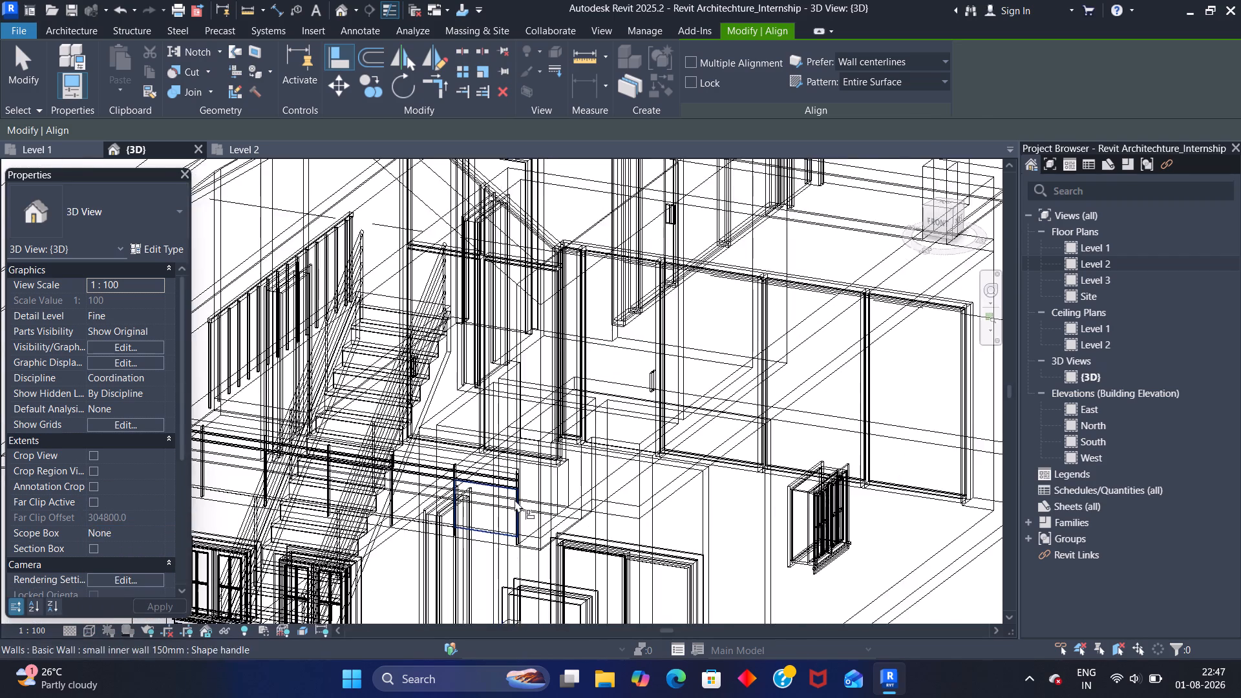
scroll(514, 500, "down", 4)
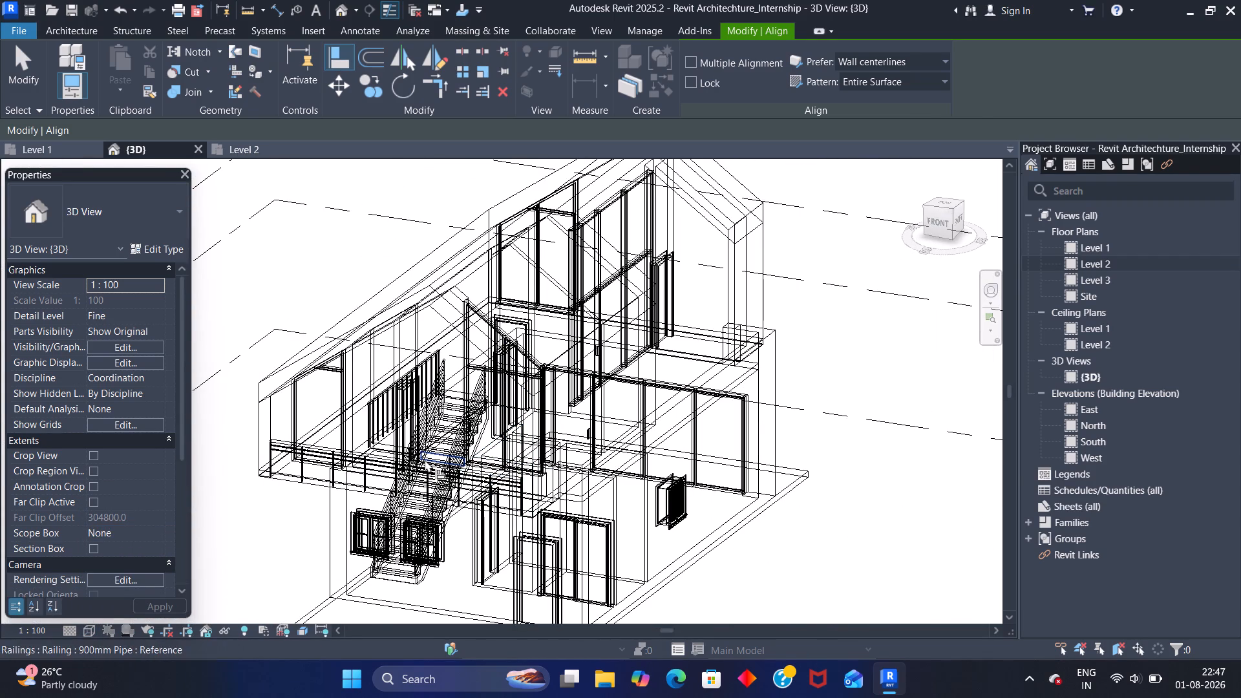
Set the 3D view's visual style to Consistent Colors.
left_click(92, 632)
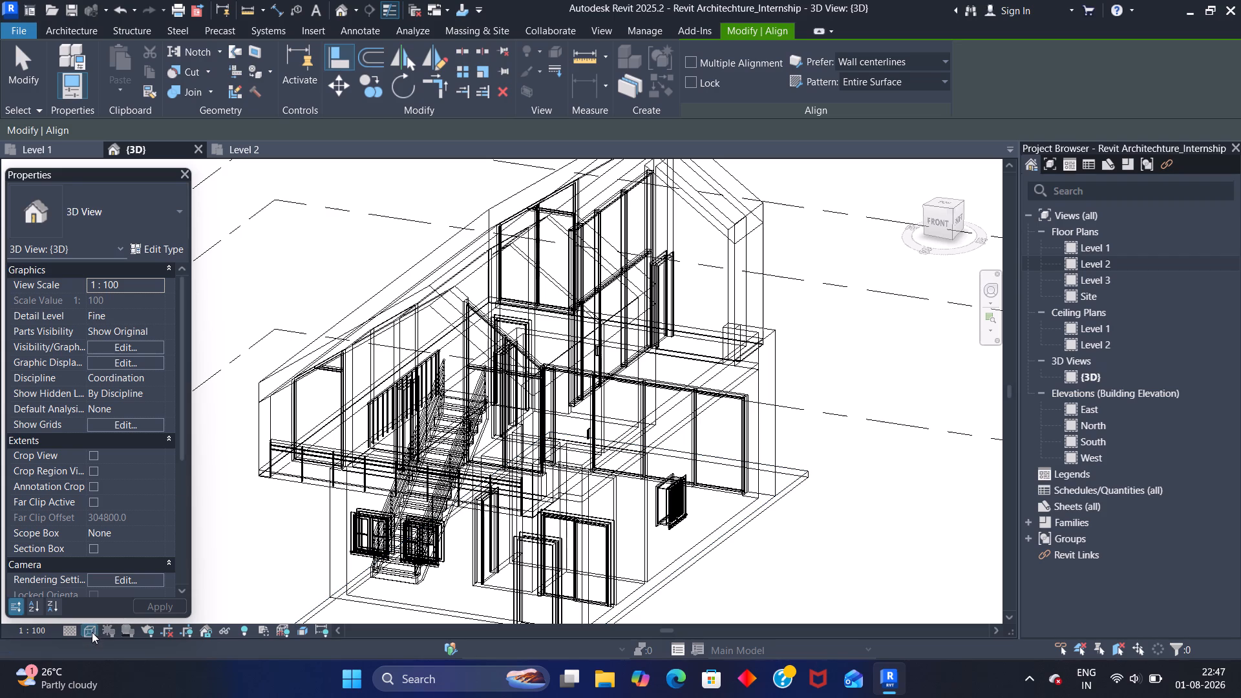
left_click(126, 584)
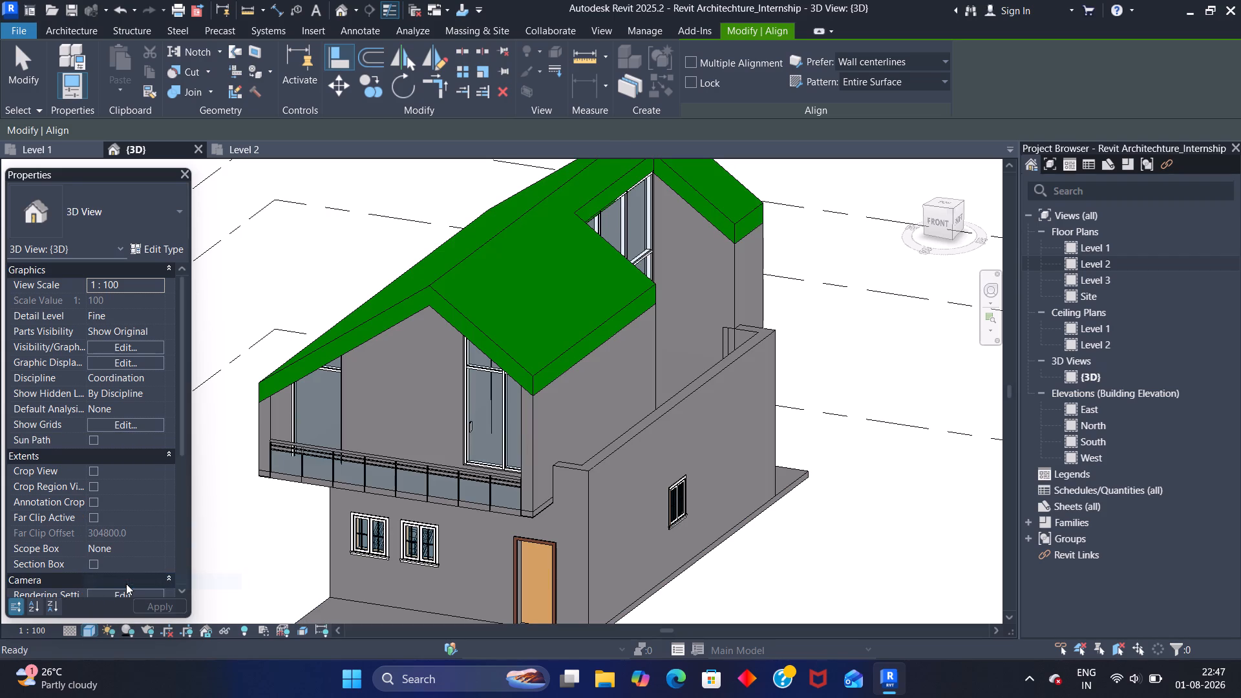
Examine the front balcony's railing, door base and floor edge from several angles for an Align reference.
scroll(474, 456, "up", 5)
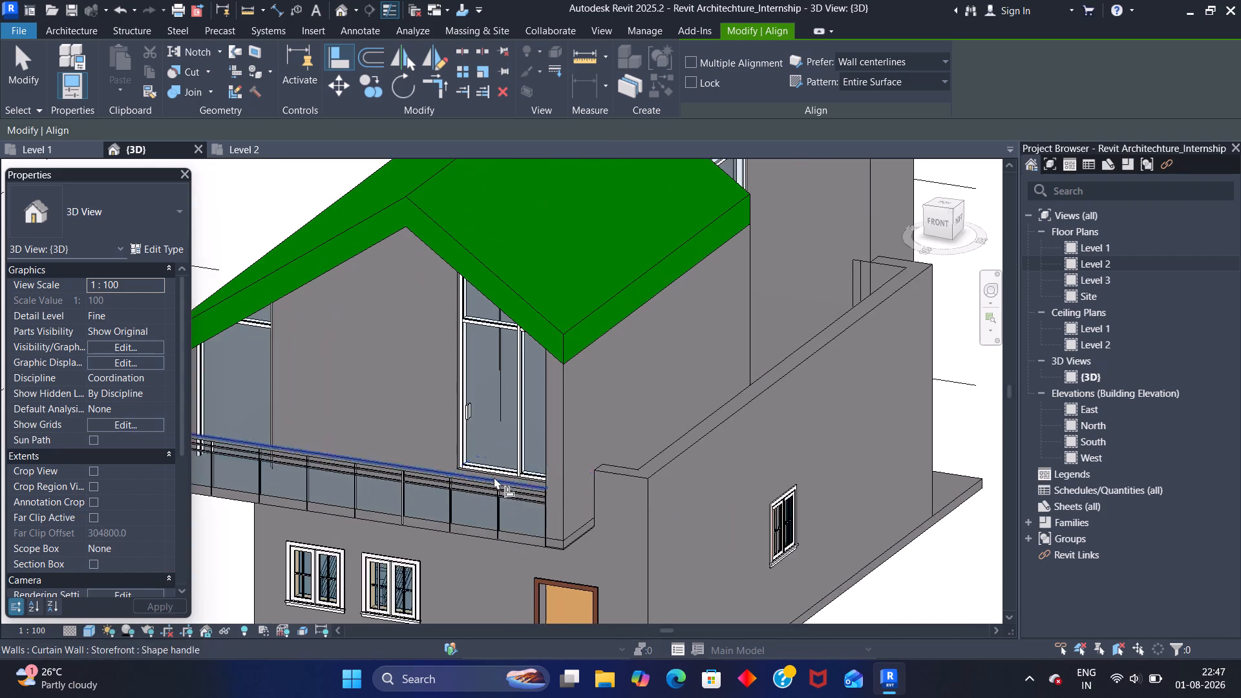
scroll(494, 477, "up", 12)
scroll(487, 483, "down", 5)
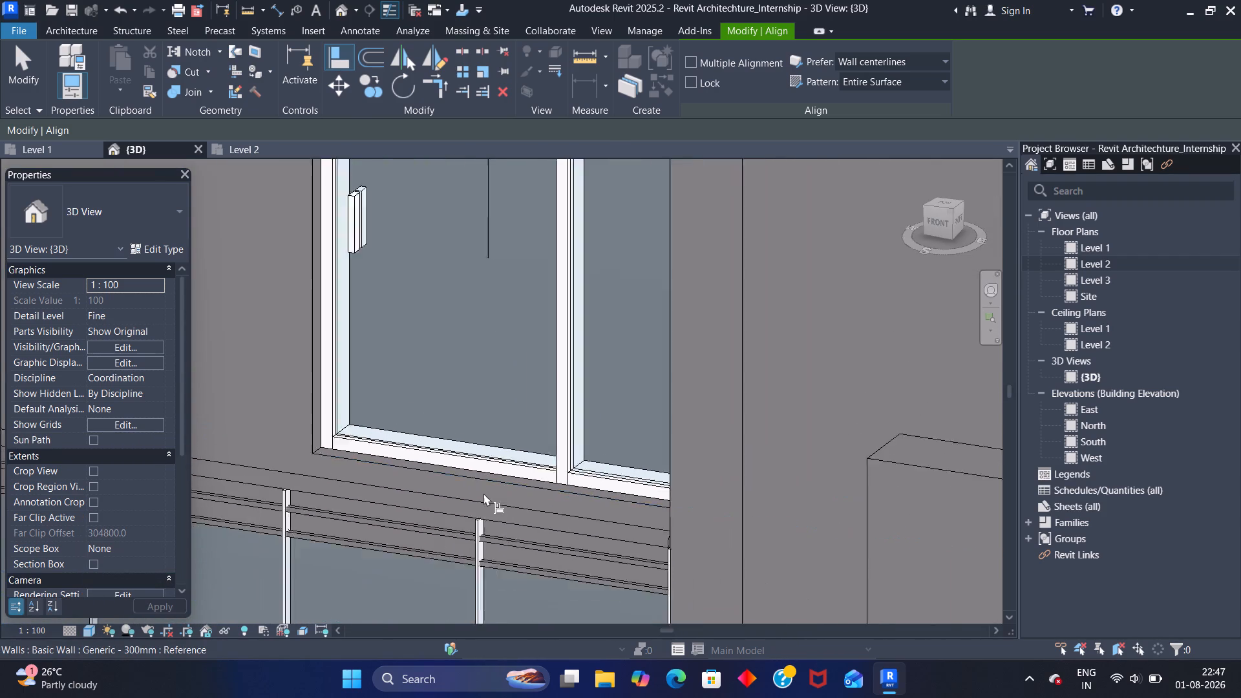
scroll(483, 493, "down", 9)
scroll(487, 489, "up", 2)
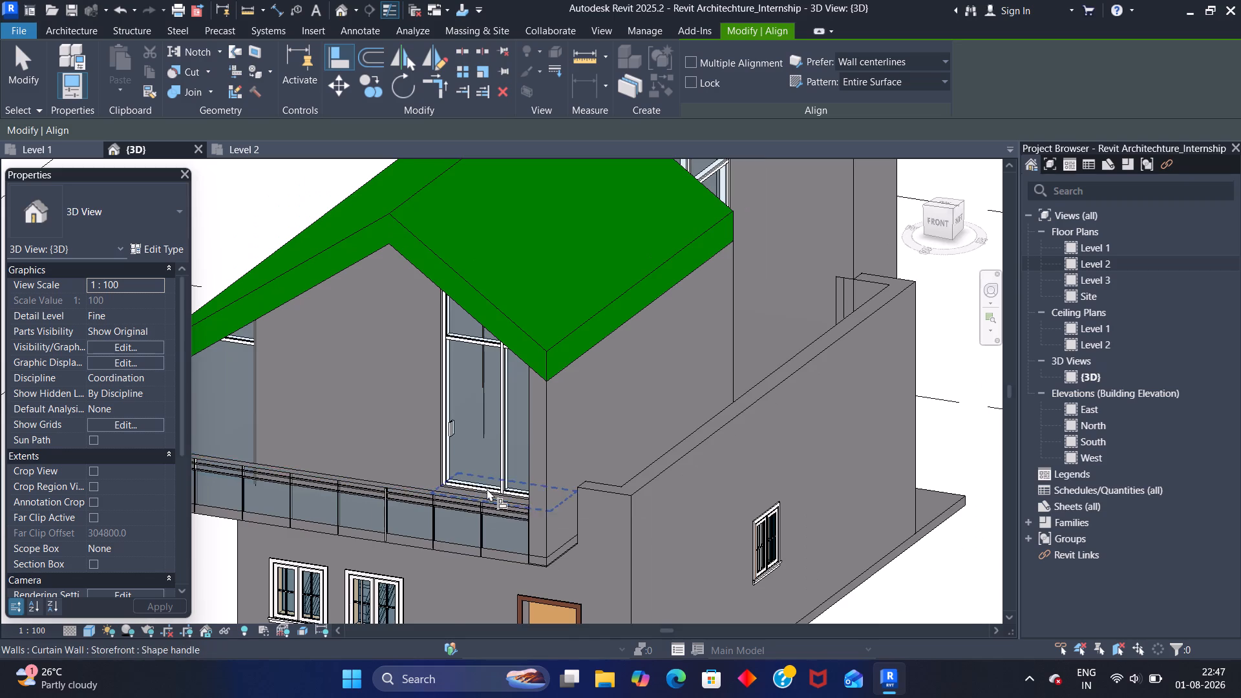
scroll(487, 489, "up", 6)
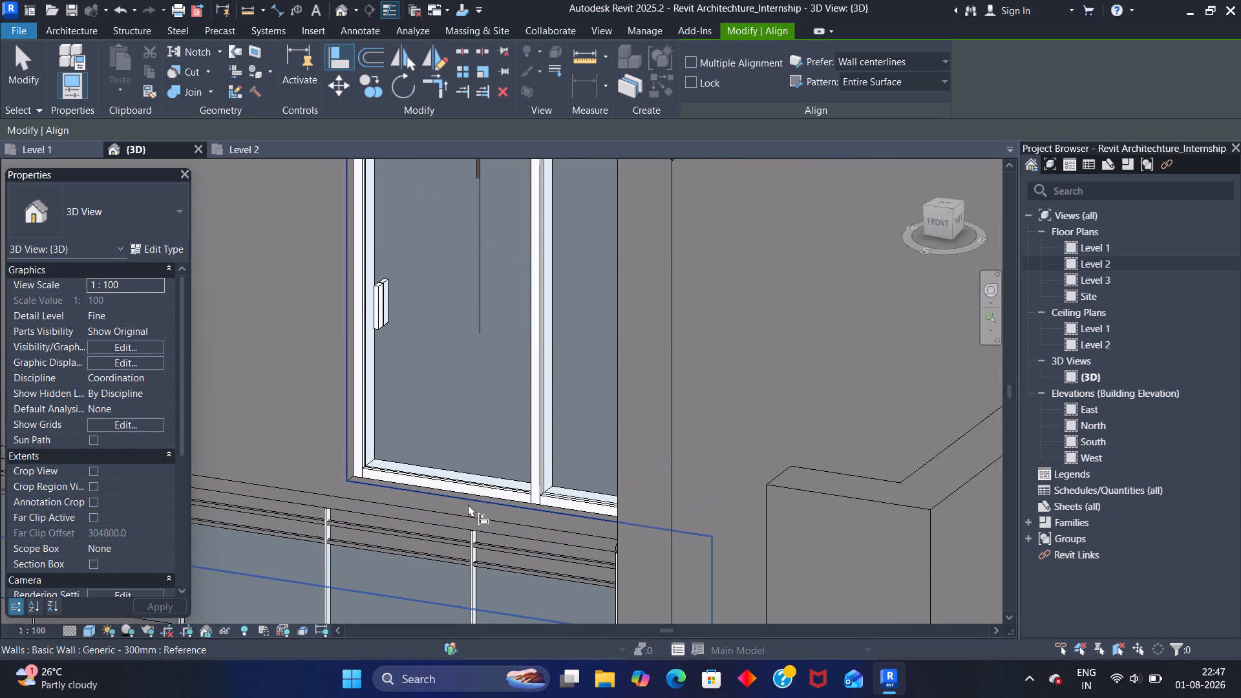
scroll(468, 504, "up", 3)
middle_click_drag(361, 522, 366, 522, "shift")
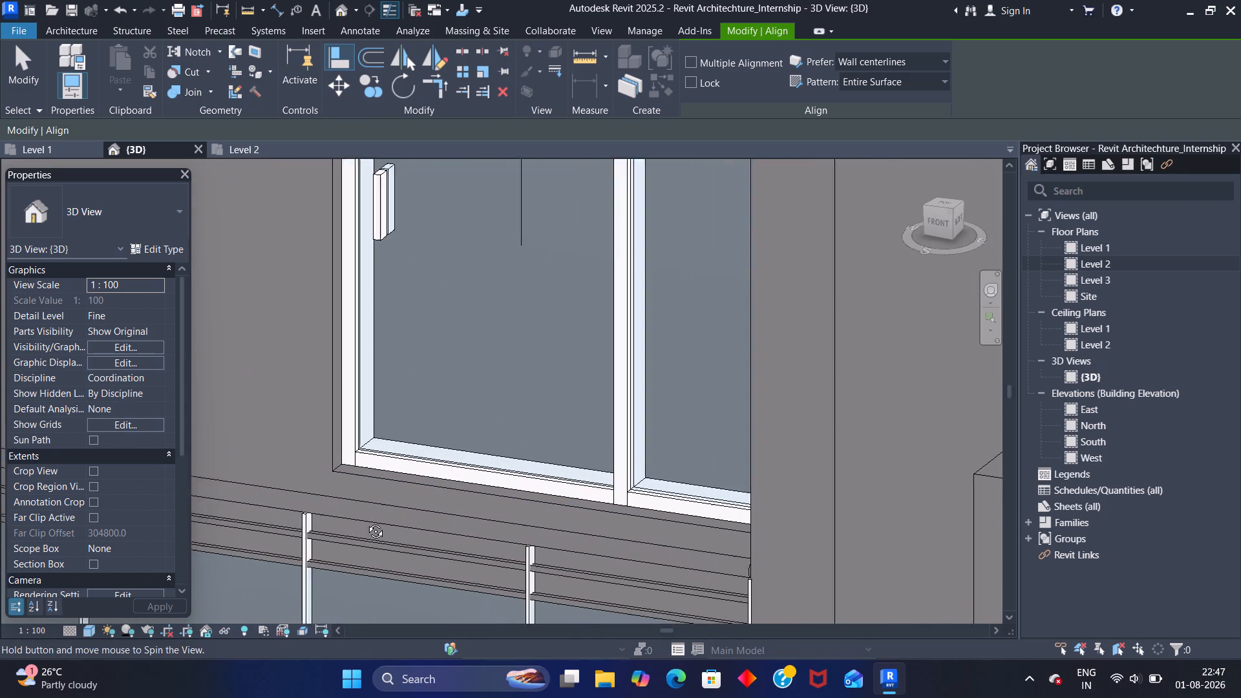
middle_click_drag(366, 522, 447, 522, "shift")
scroll(437, 516, "up", 1)
scroll(412, 517, "down", 11)
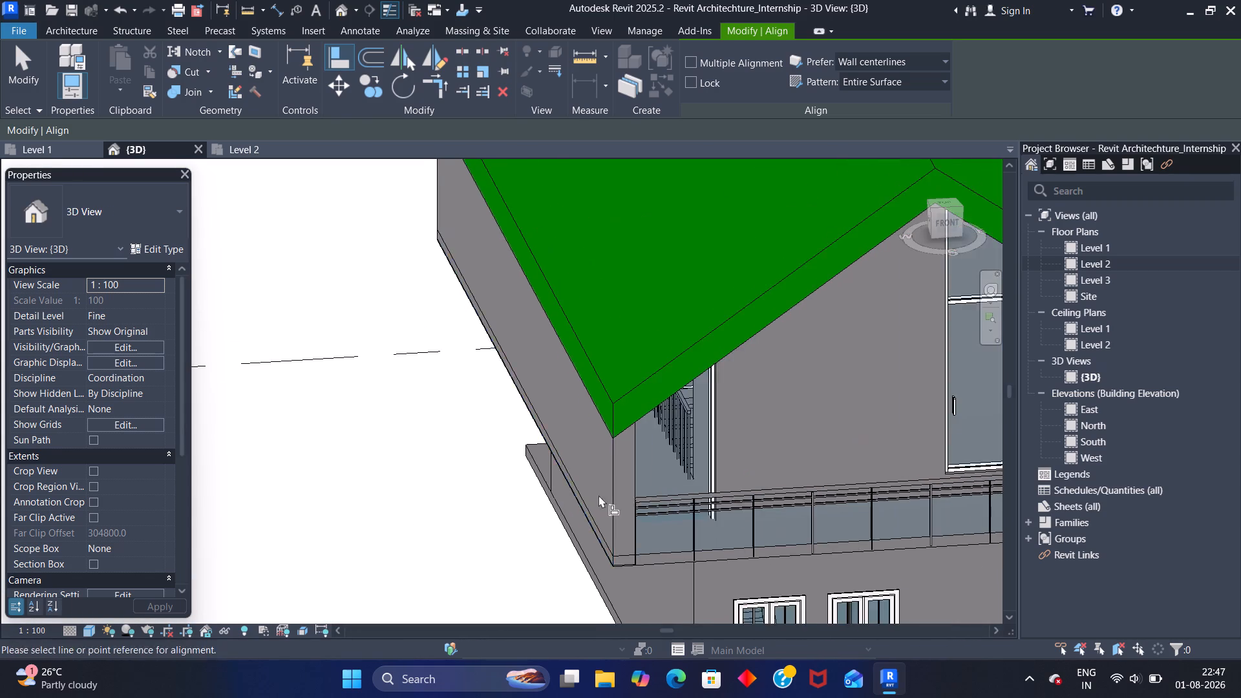
scroll(599, 495, "down", 1)
middle_click_drag(731, 433, 617, 438, "shift")
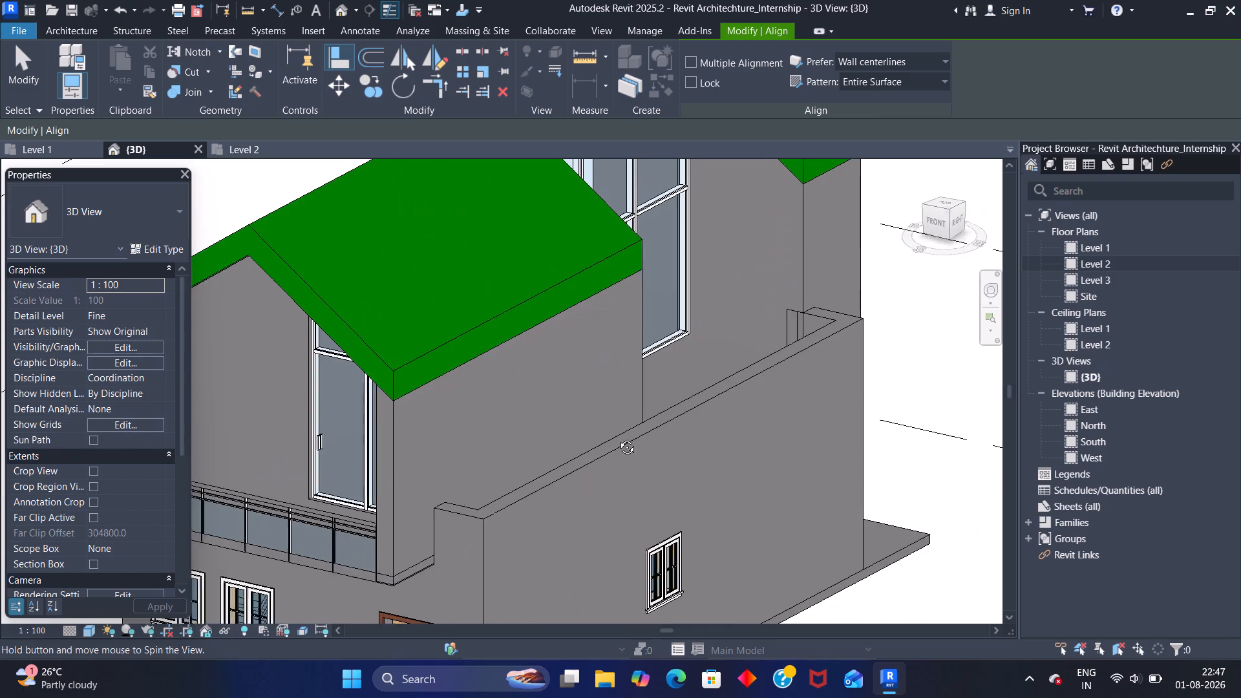
middle_click_drag(617, 438, 703, 438, "shift")
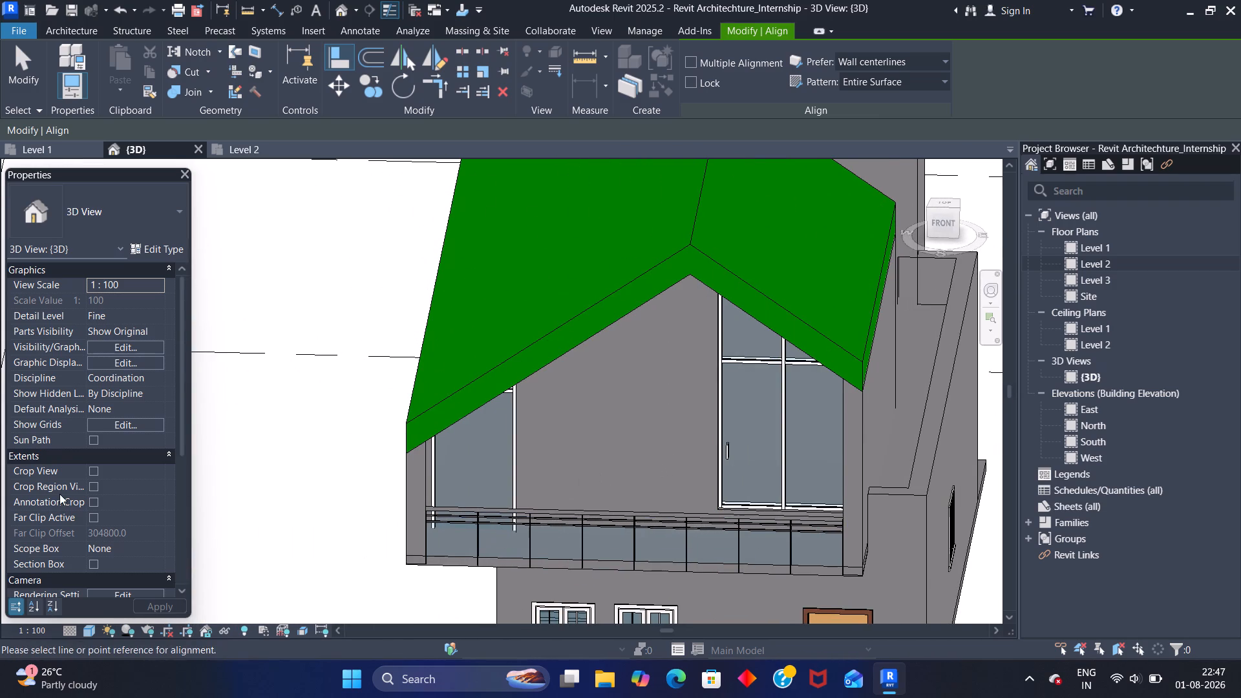
middle_click_drag(604, 463, 684, 461, "shift")
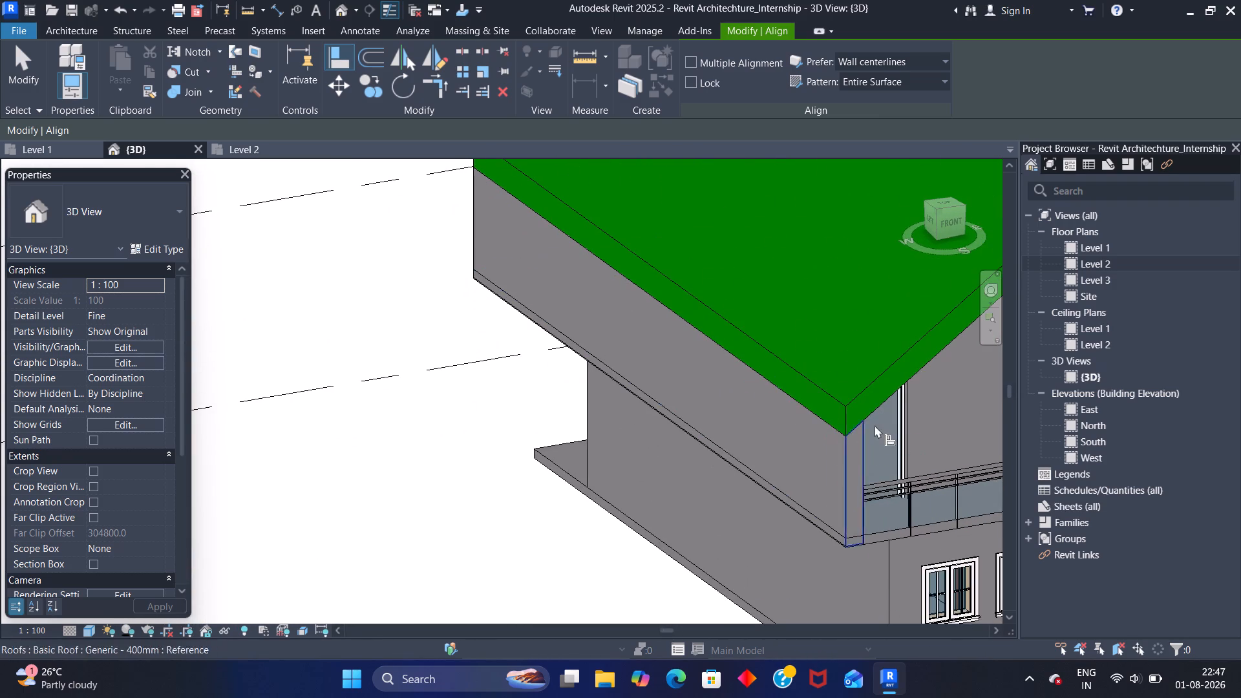
middle_click_drag(920, 414, 348, 370)
scroll(575, 364, "up", 4)
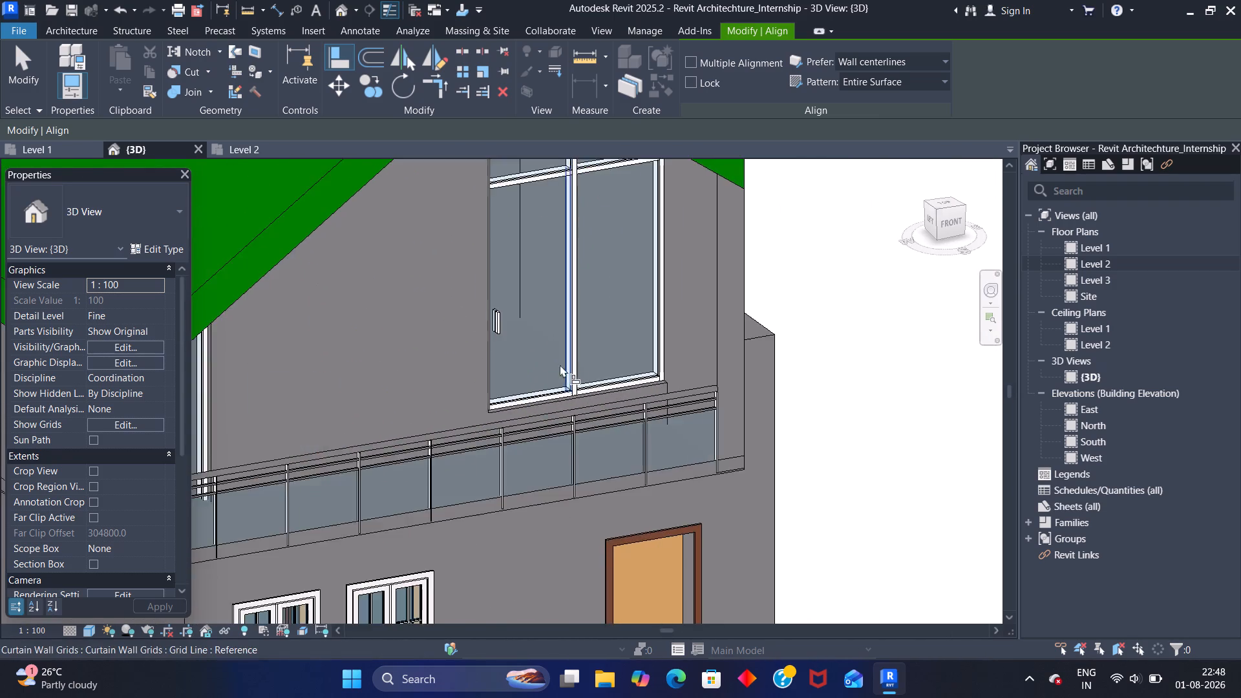
scroll(560, 365, "up", 6)
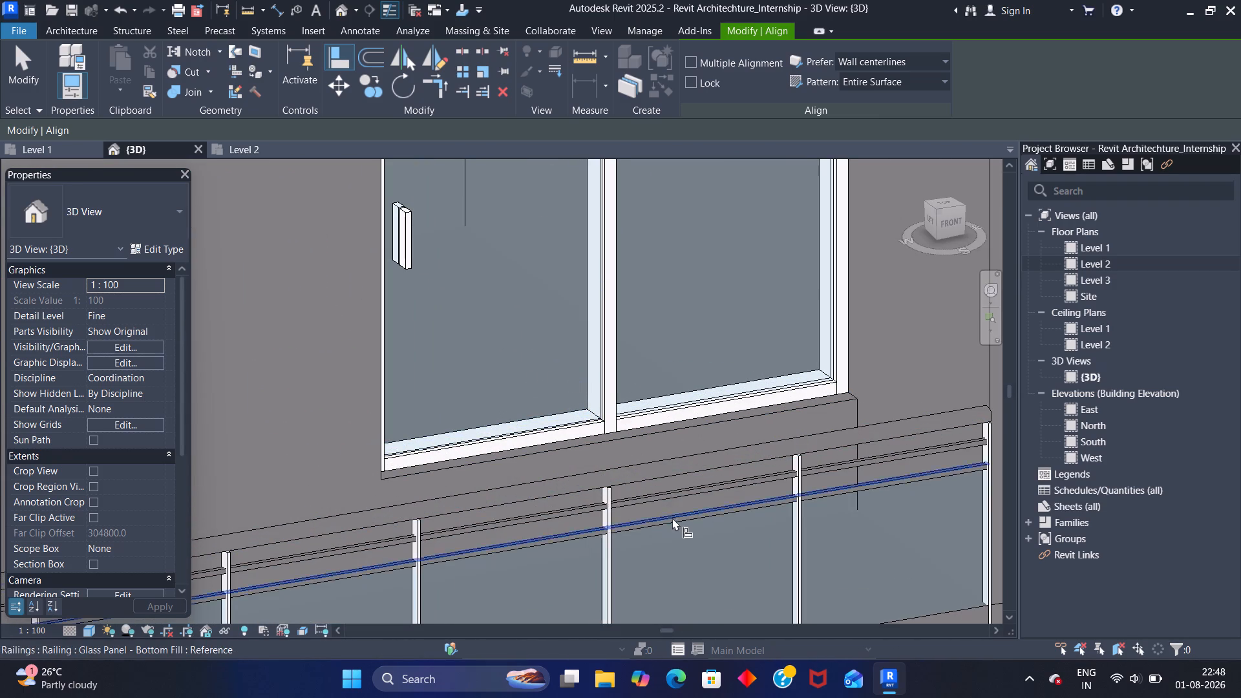
middle_click_drag(683, 553, 575, 269)
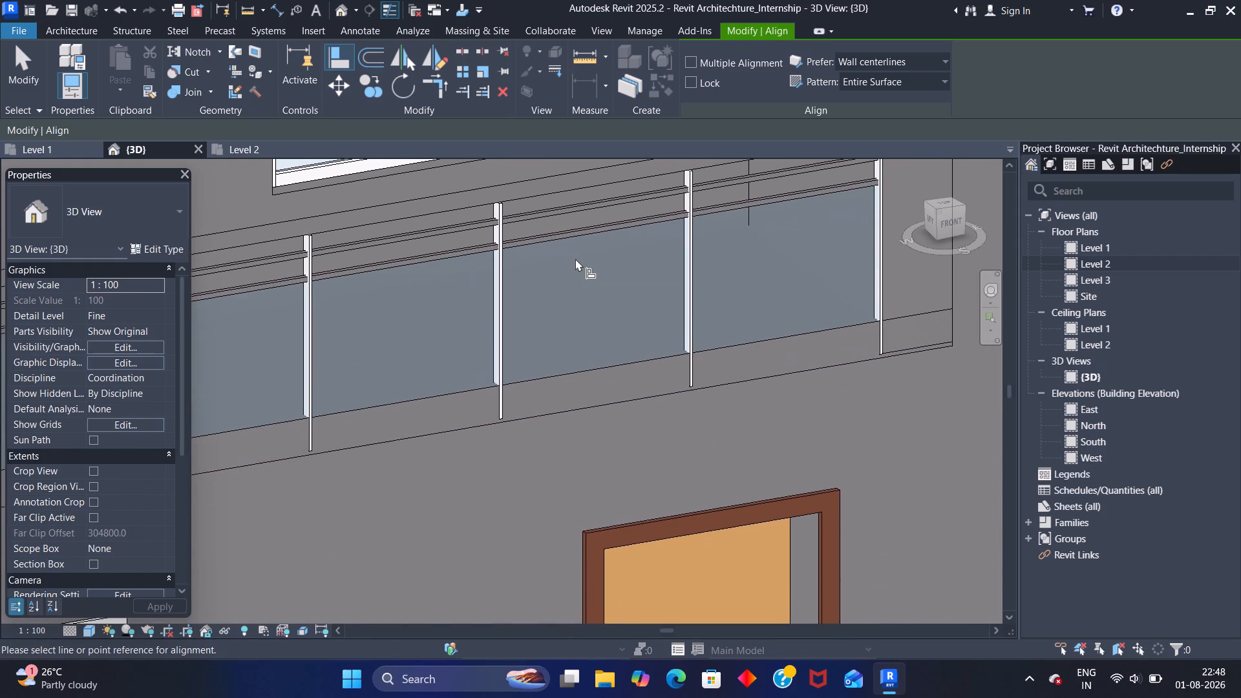
scroll(576, 259, "down", 11)
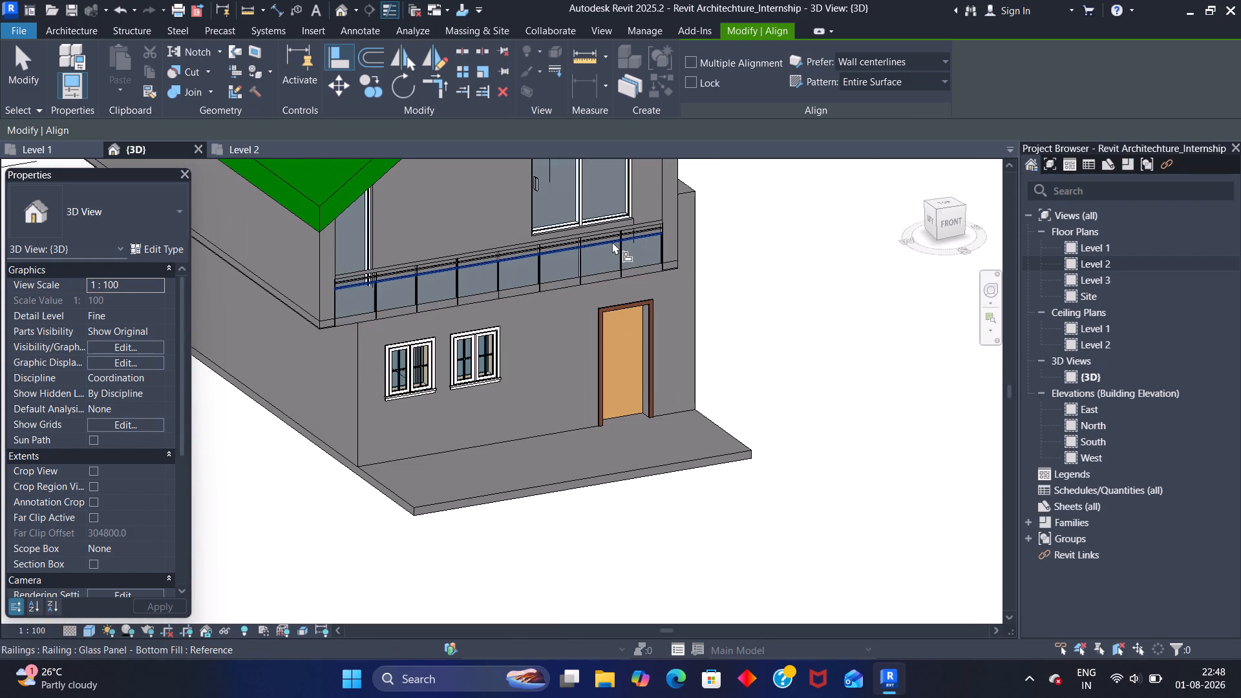
scroll(608, 240, "up", 2)
scroll(591, 260, "down", 2)
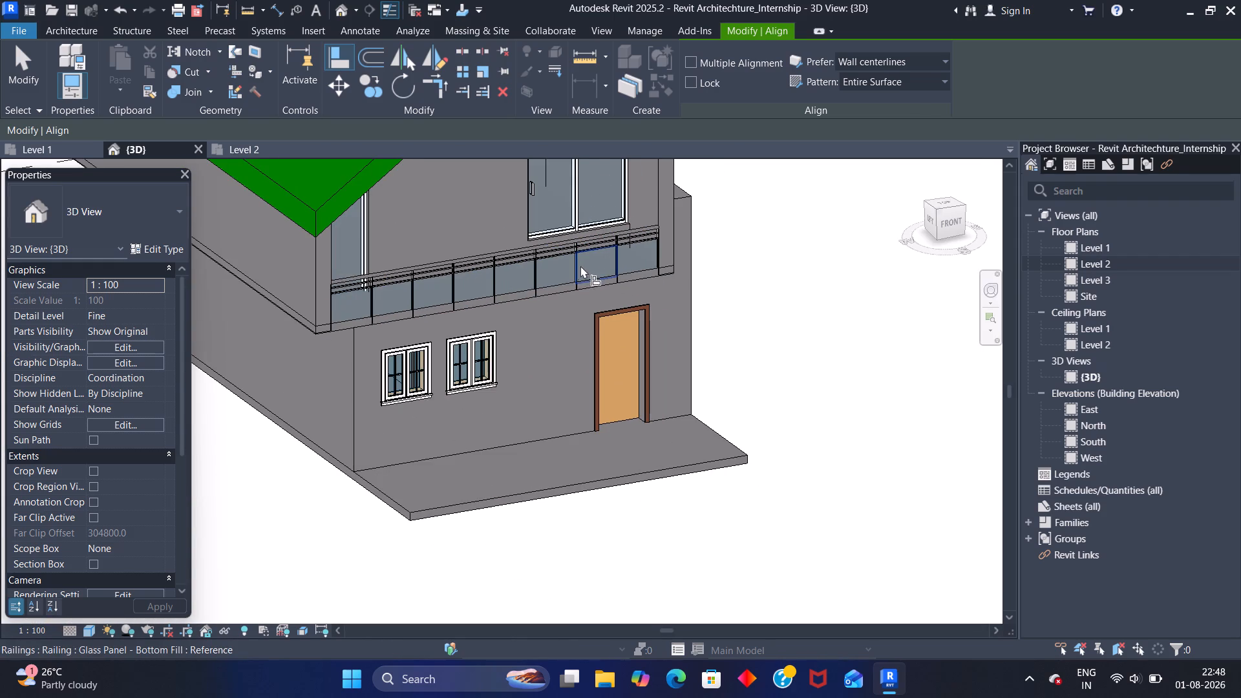
scroll(573, 239, "up", 7)
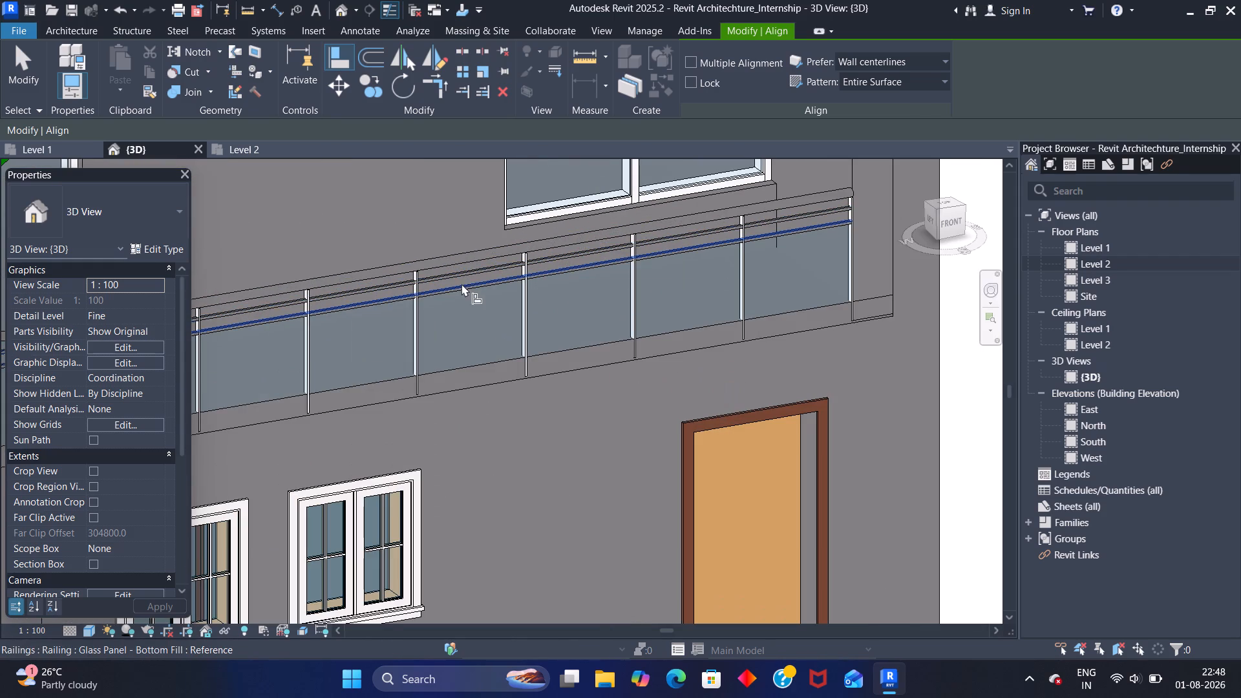
Set the 3D view's visual style to Hidden Line.
left_click(92, 634)
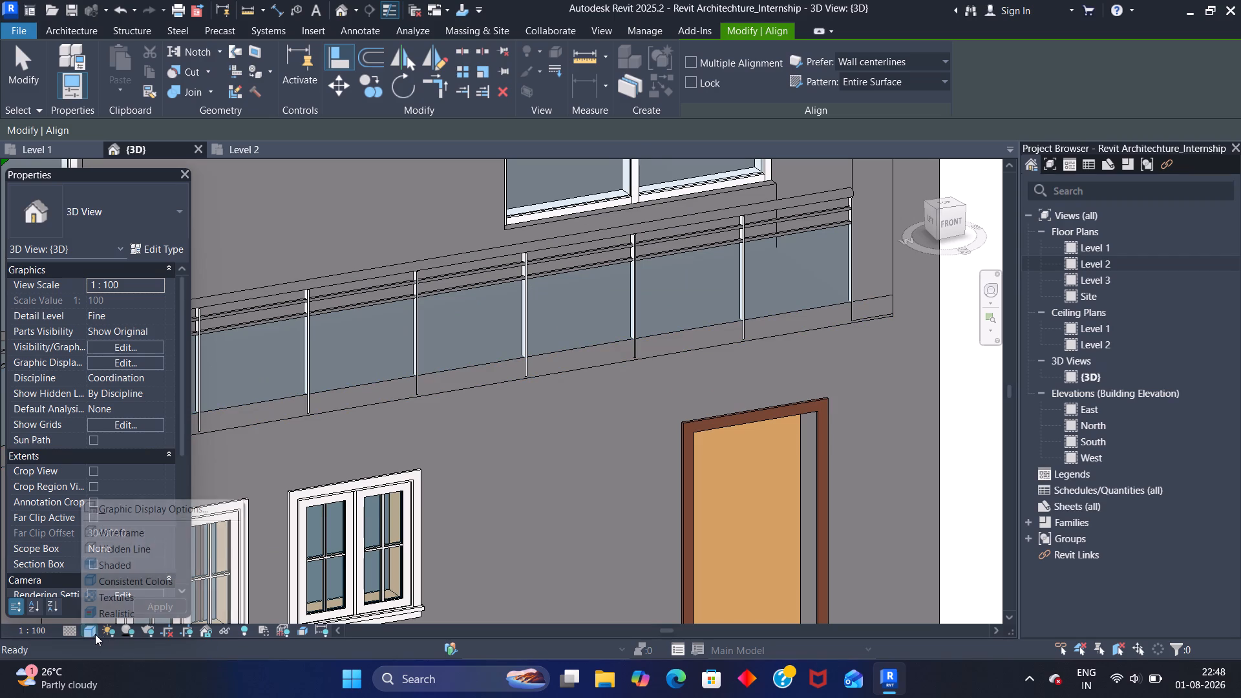
left_click(127, 555)
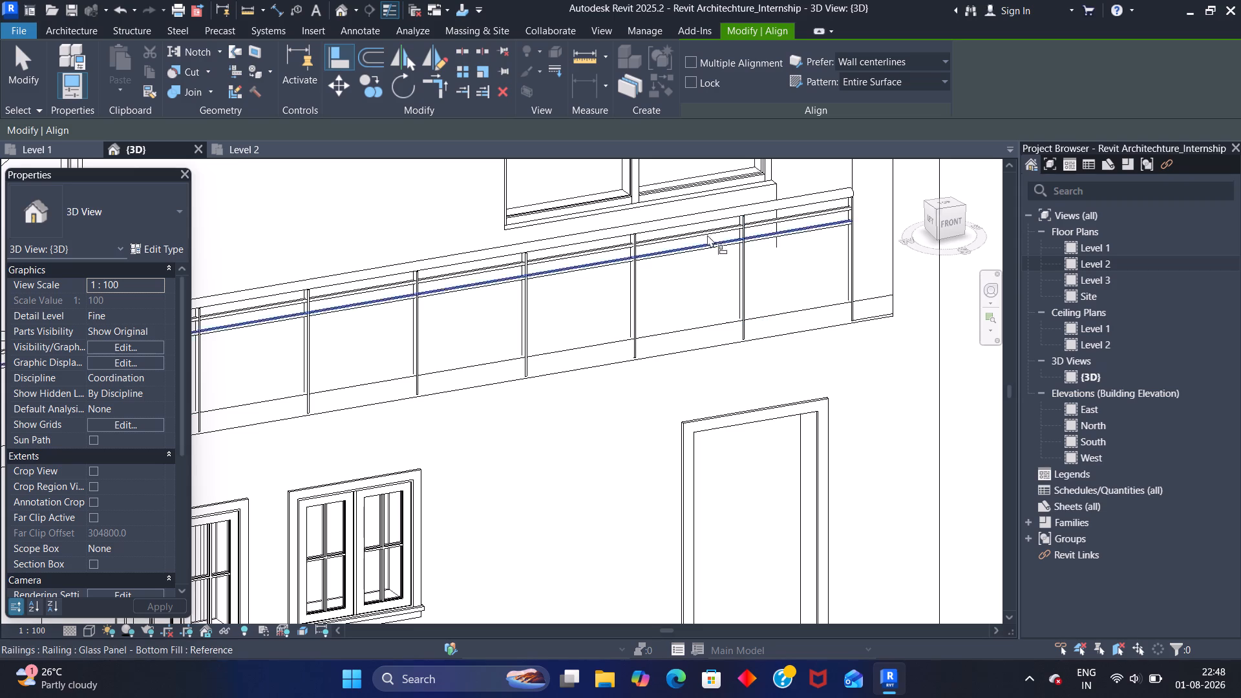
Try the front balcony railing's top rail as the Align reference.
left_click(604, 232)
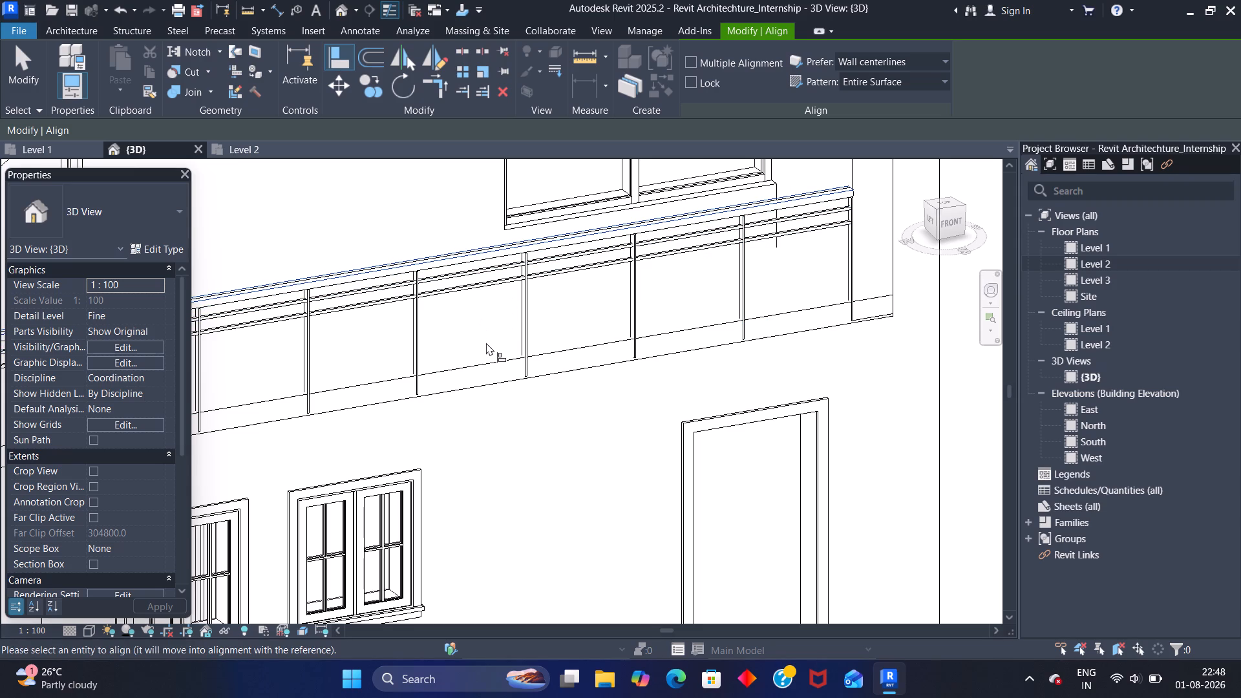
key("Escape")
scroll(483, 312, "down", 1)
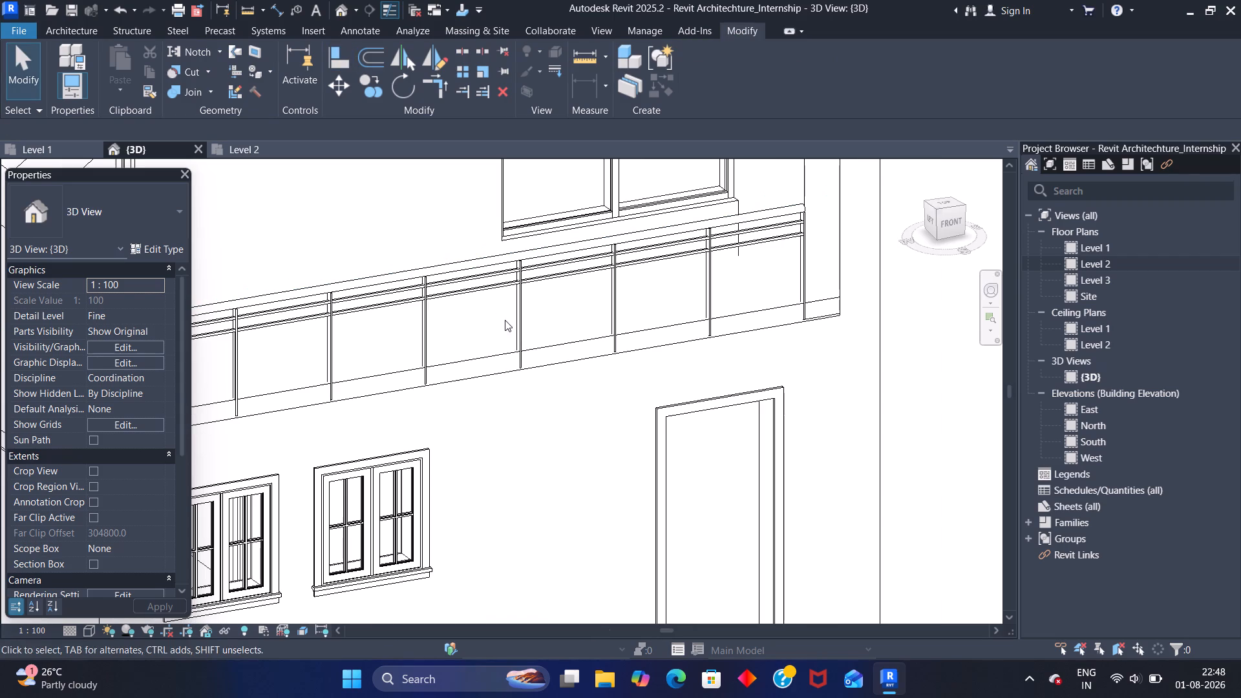
Open the South building elevation view showing the front balcony.
double_click(1143, 428)
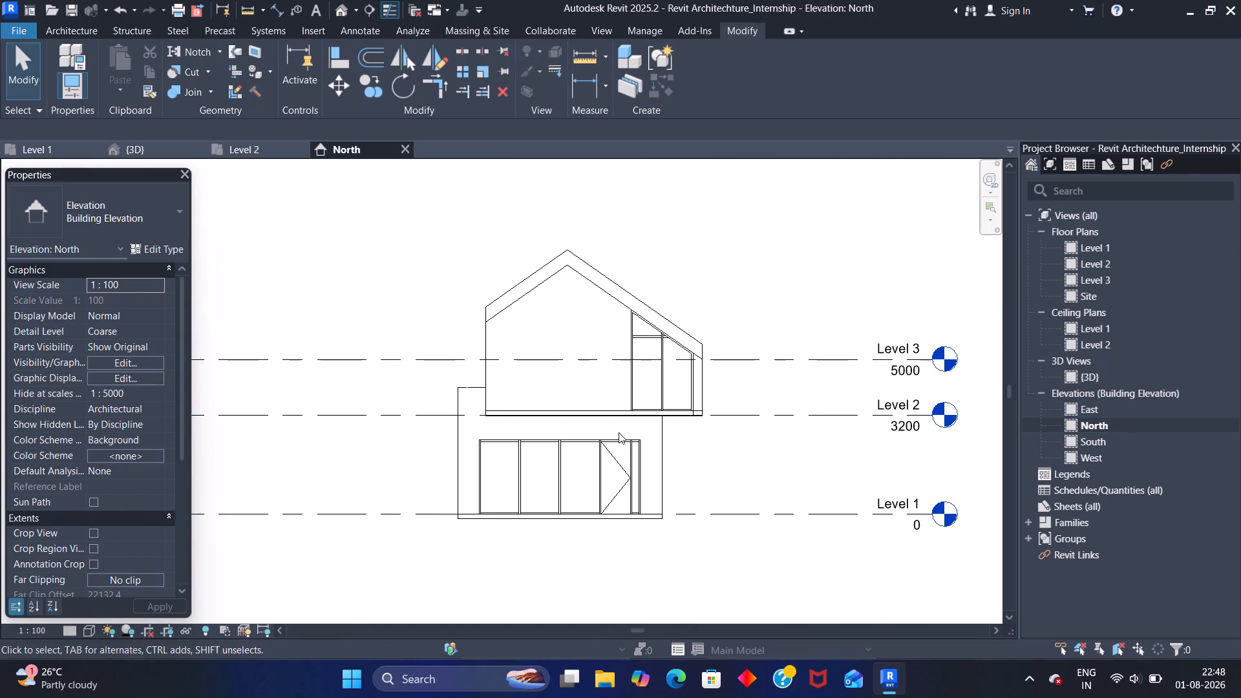
double_click(1139, 439)
double_click(1145, 440)
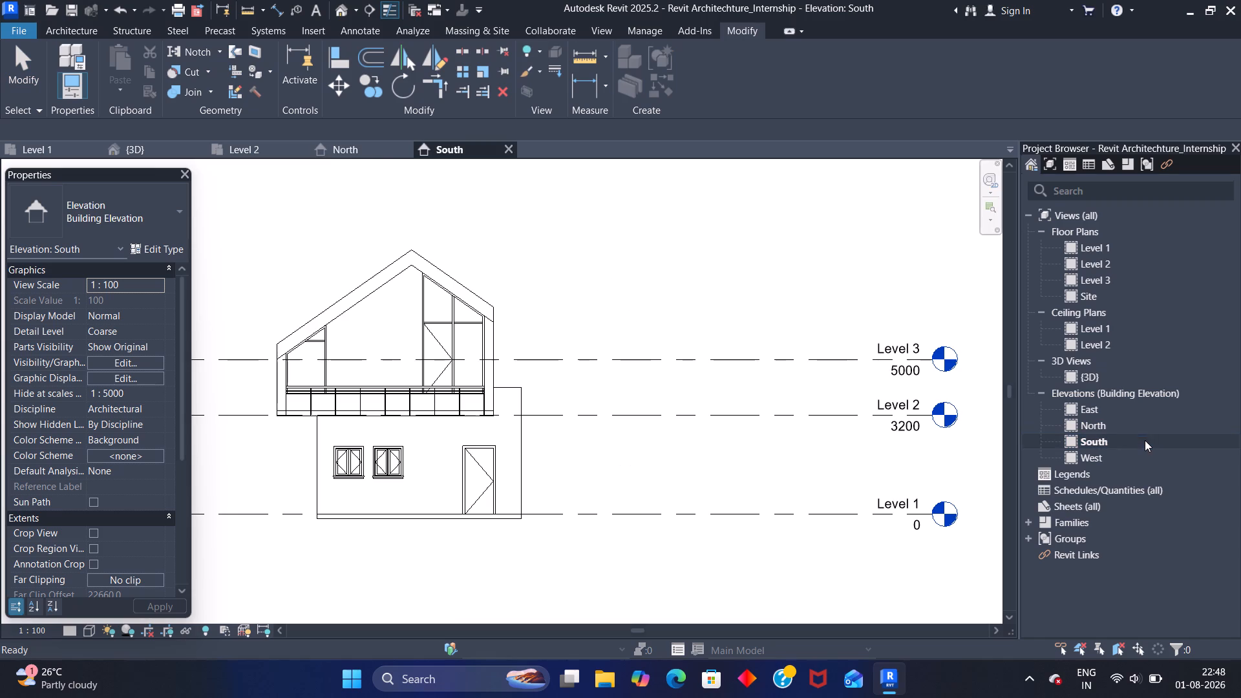
left_click(1144, 439)
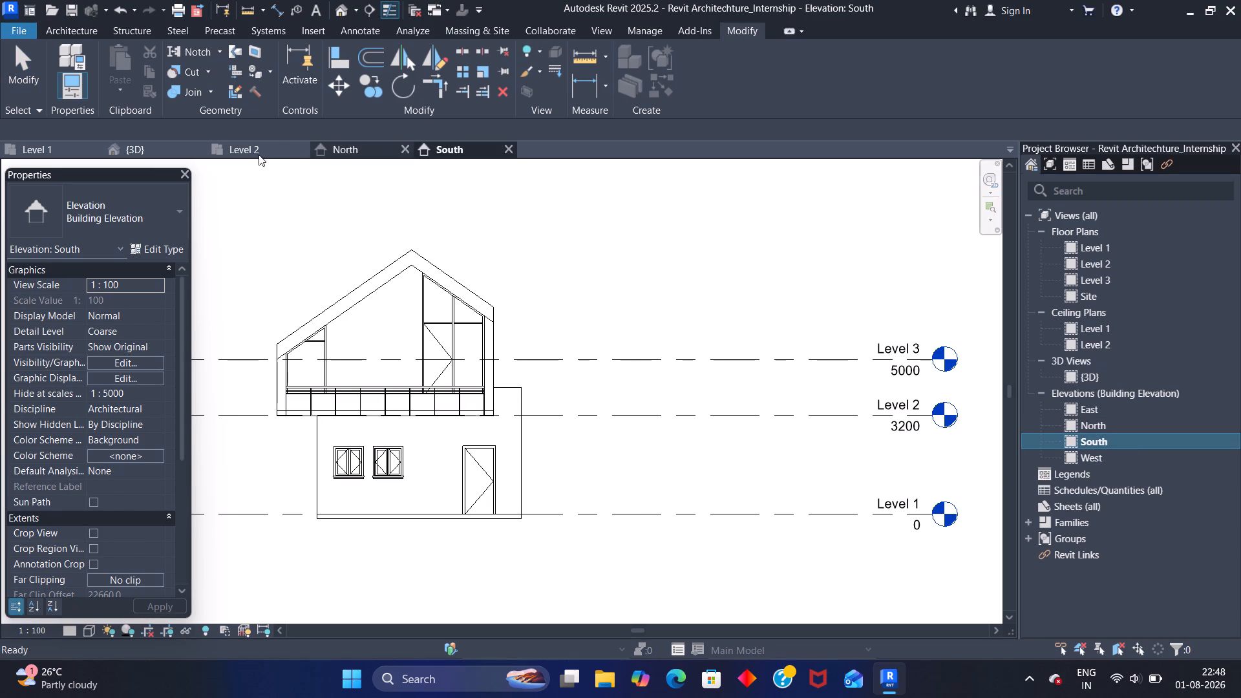
left_click(173, 149)
scroll(317, 281, "down", 1)
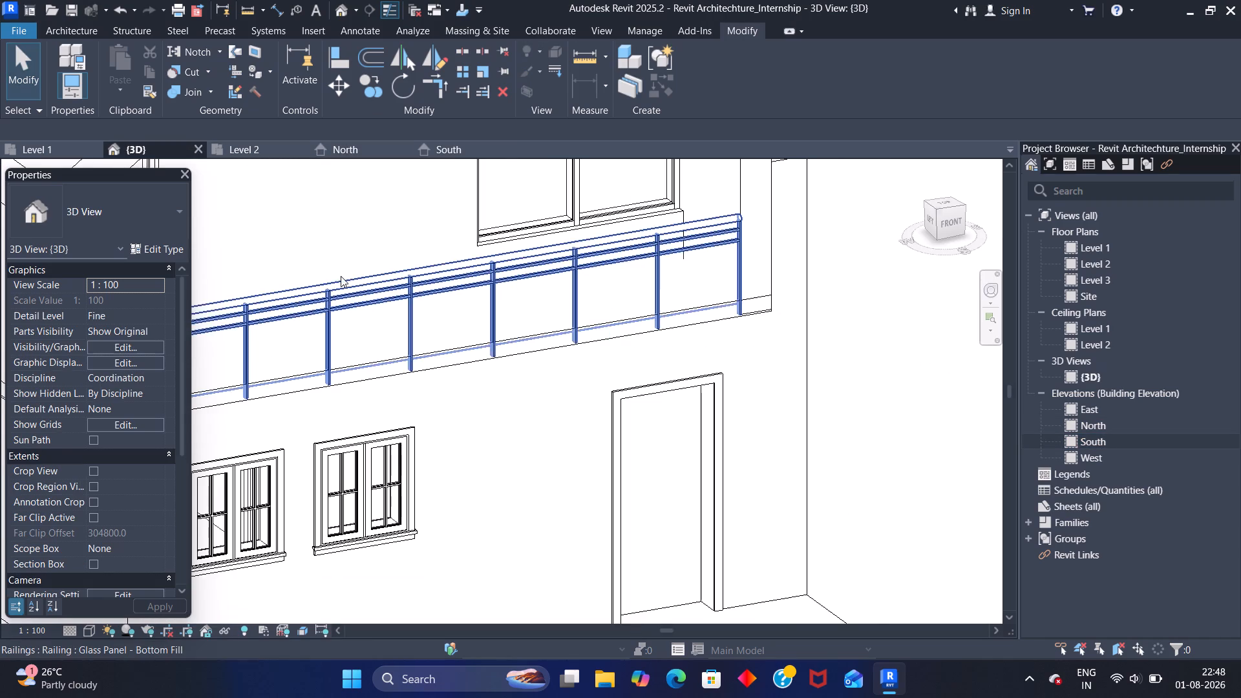
triple_click(1129, 445)
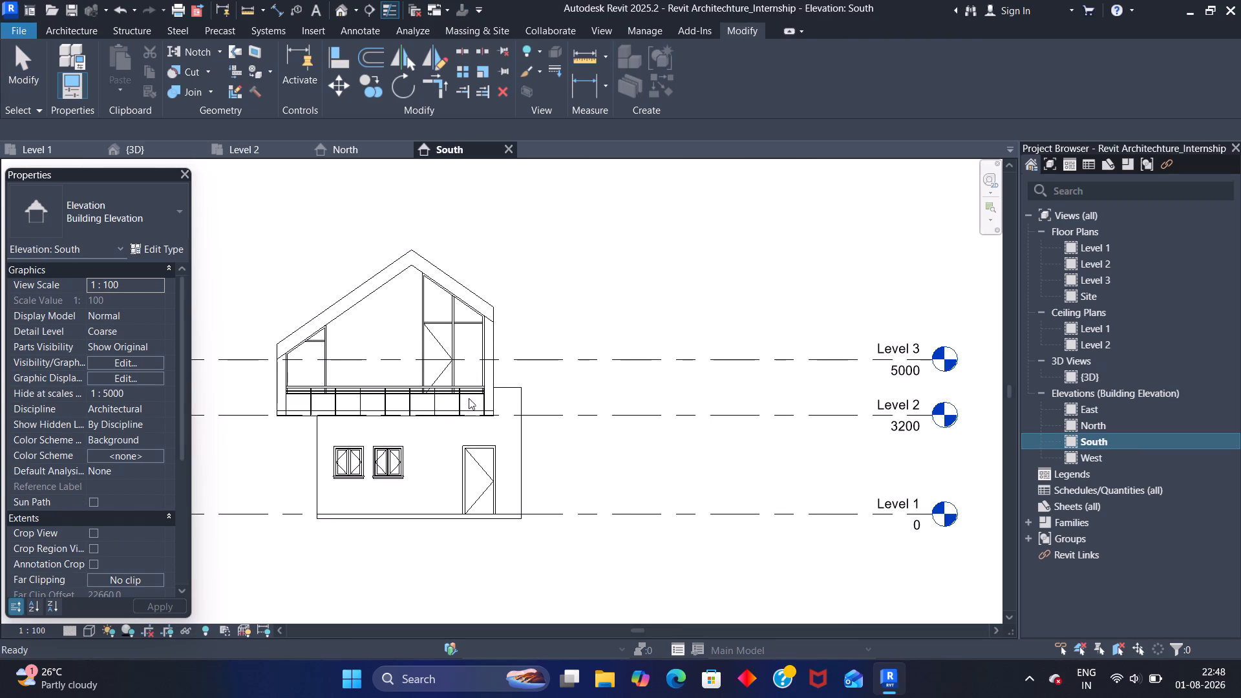
Temporarily hide the Glass Panel - Bottom Fill balcony railing in the South elevation.
left_click_drag(501, 405, 407, 386)
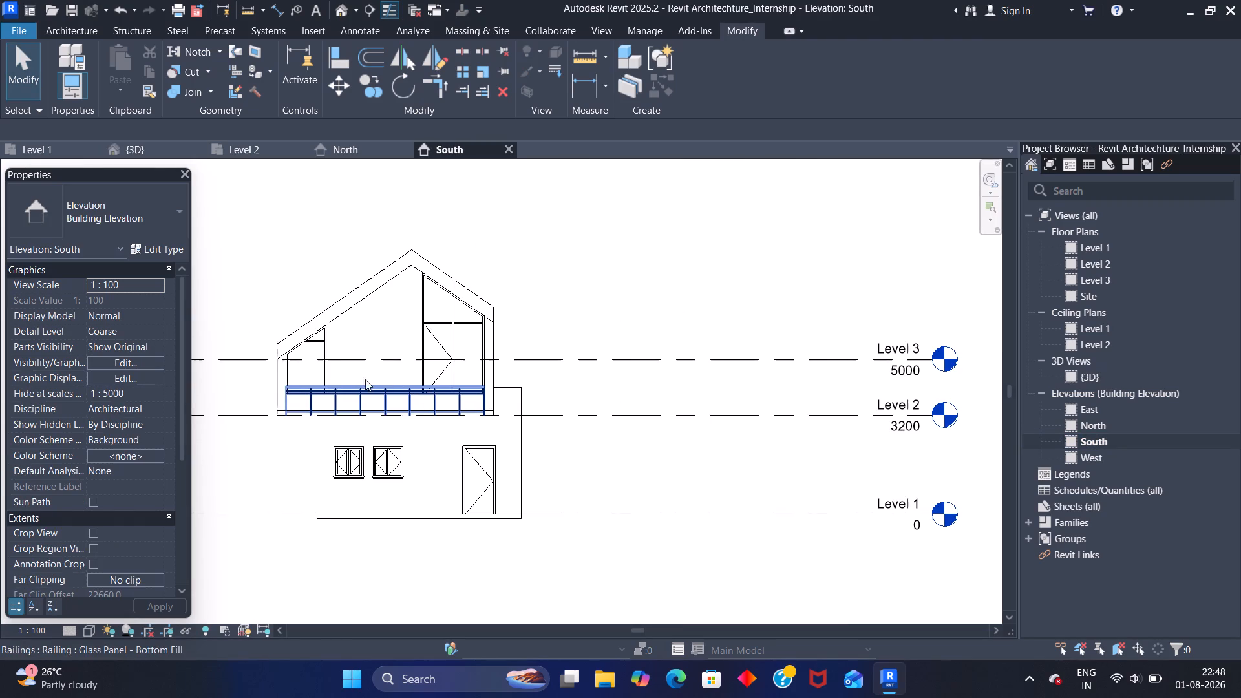
left_click(328, 390)
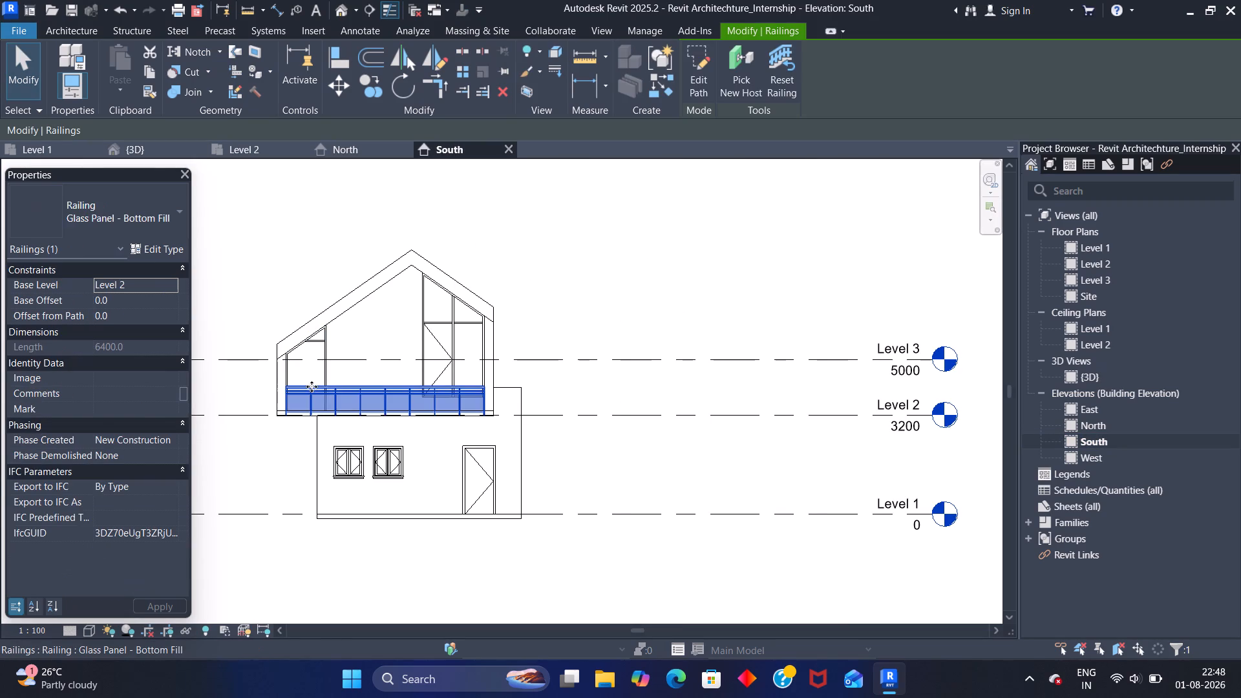
type("hh")
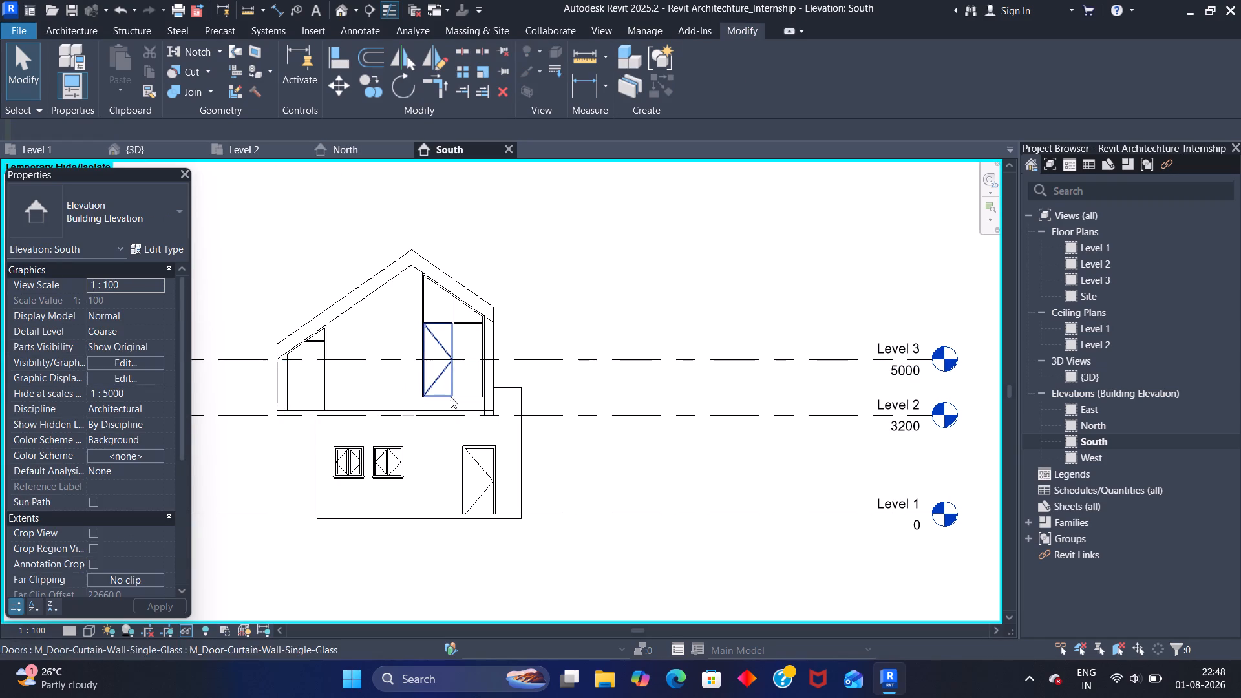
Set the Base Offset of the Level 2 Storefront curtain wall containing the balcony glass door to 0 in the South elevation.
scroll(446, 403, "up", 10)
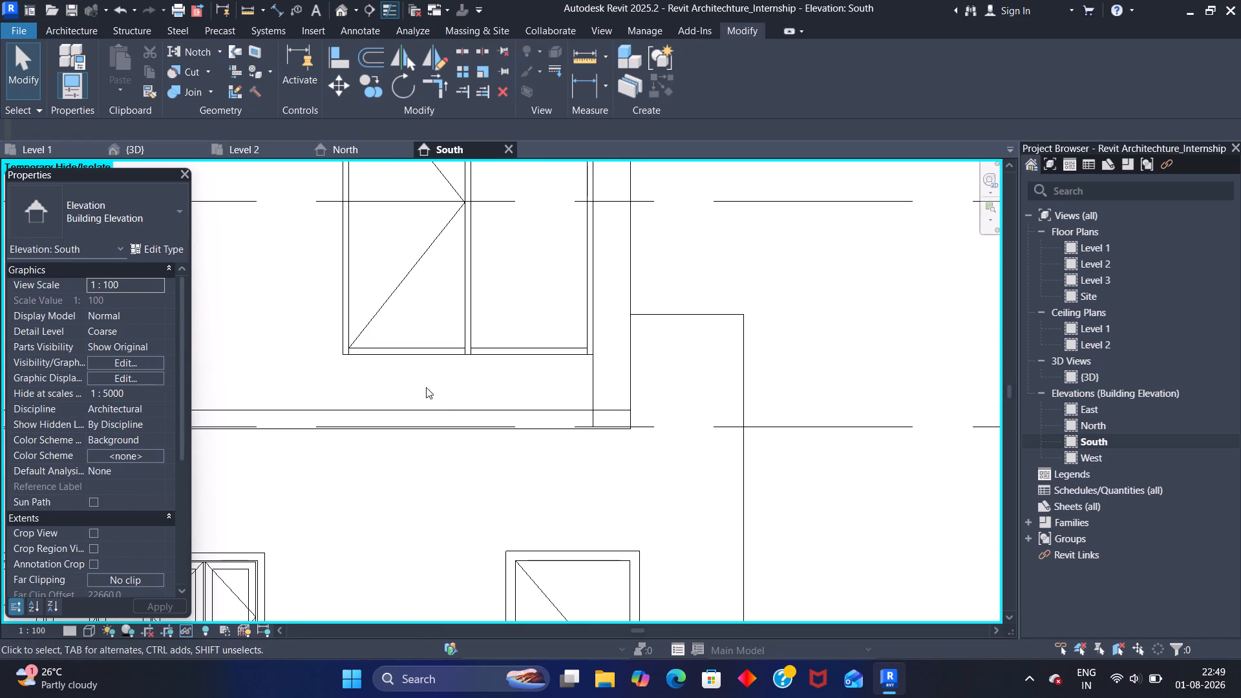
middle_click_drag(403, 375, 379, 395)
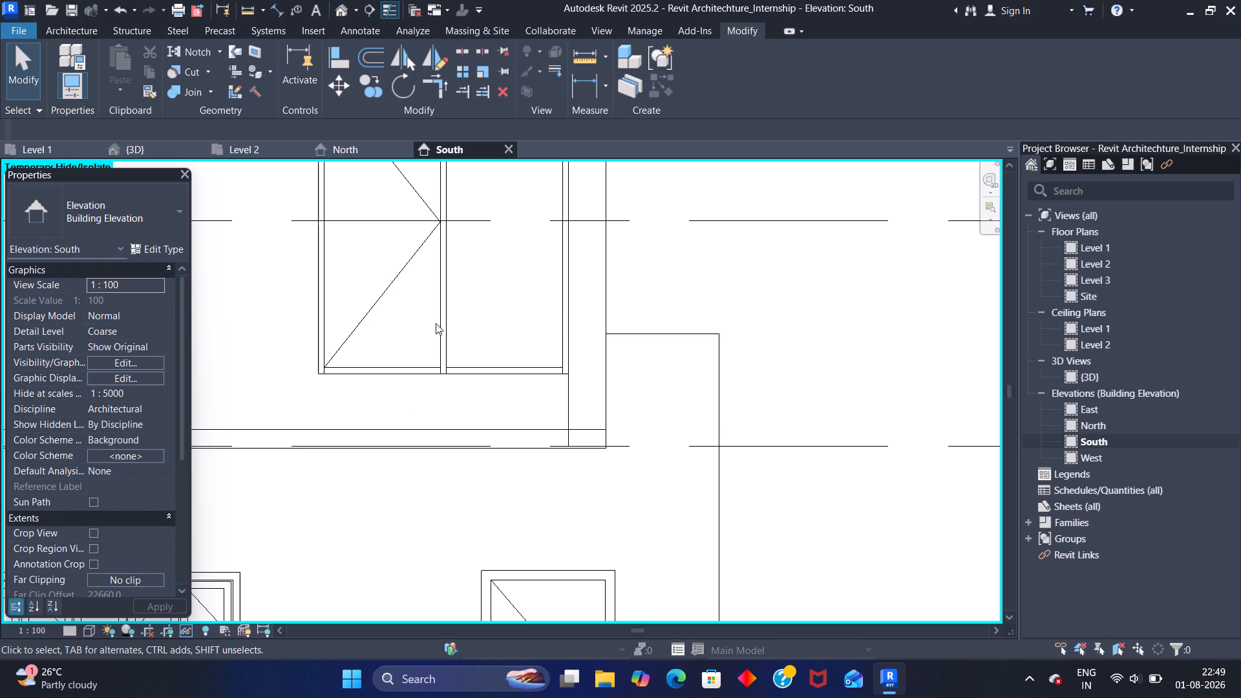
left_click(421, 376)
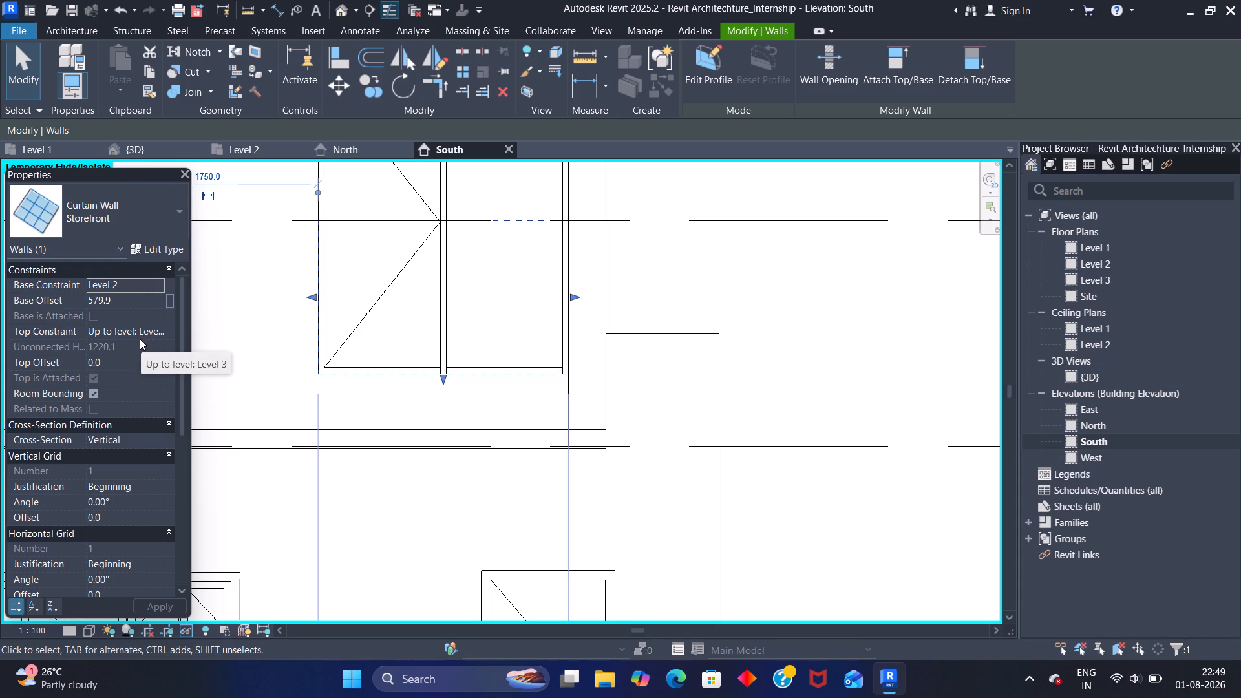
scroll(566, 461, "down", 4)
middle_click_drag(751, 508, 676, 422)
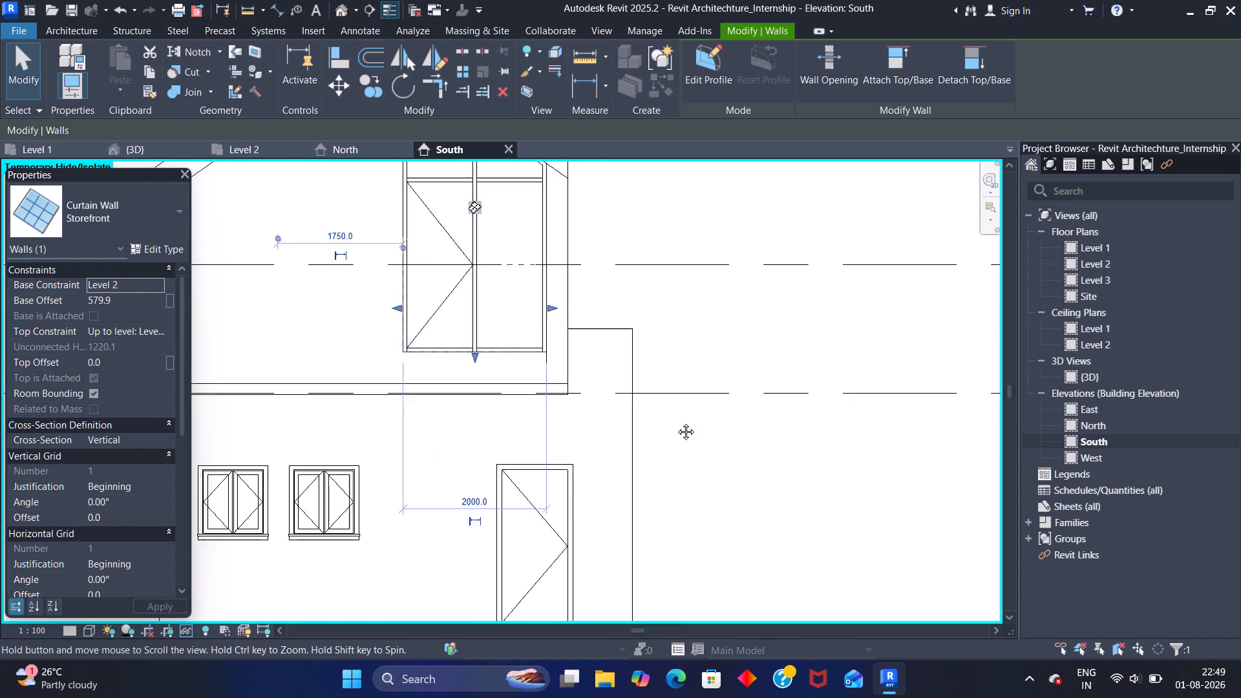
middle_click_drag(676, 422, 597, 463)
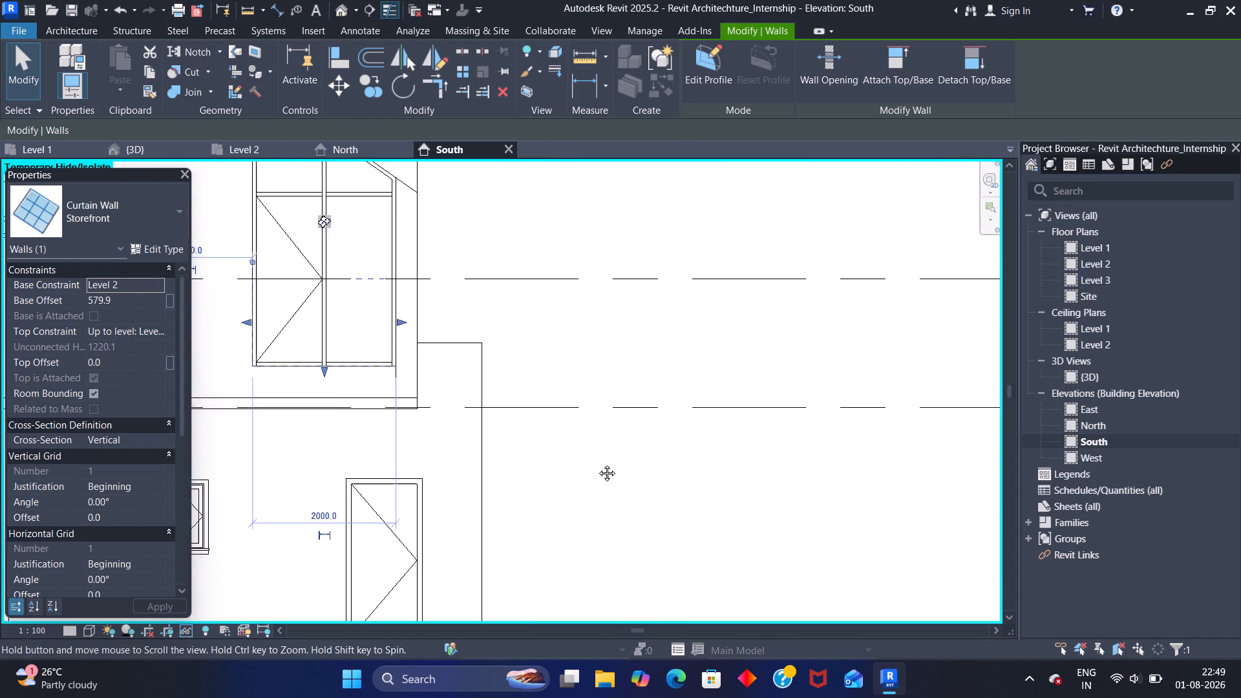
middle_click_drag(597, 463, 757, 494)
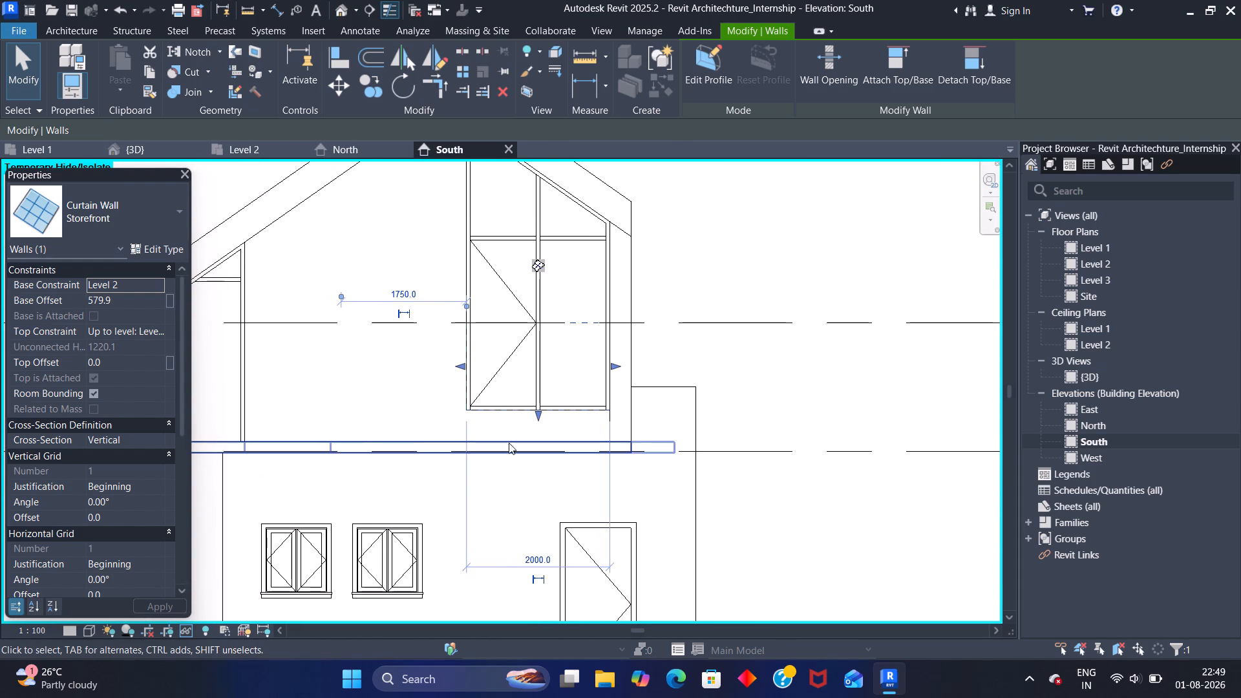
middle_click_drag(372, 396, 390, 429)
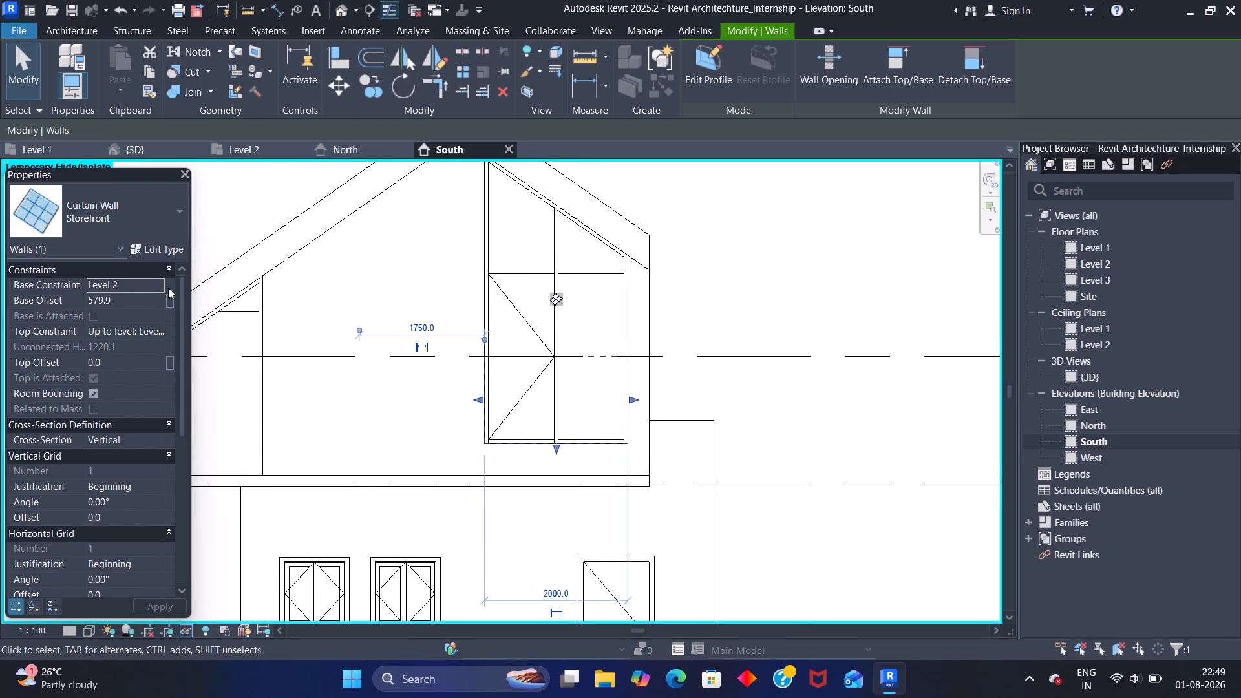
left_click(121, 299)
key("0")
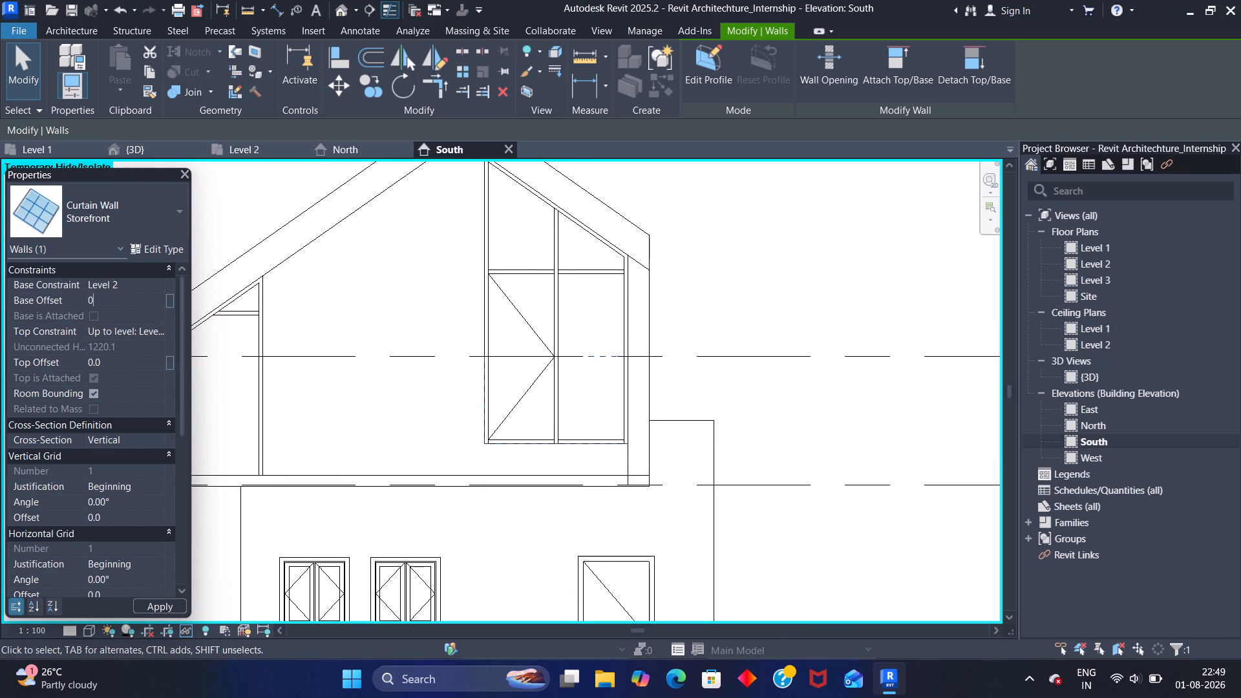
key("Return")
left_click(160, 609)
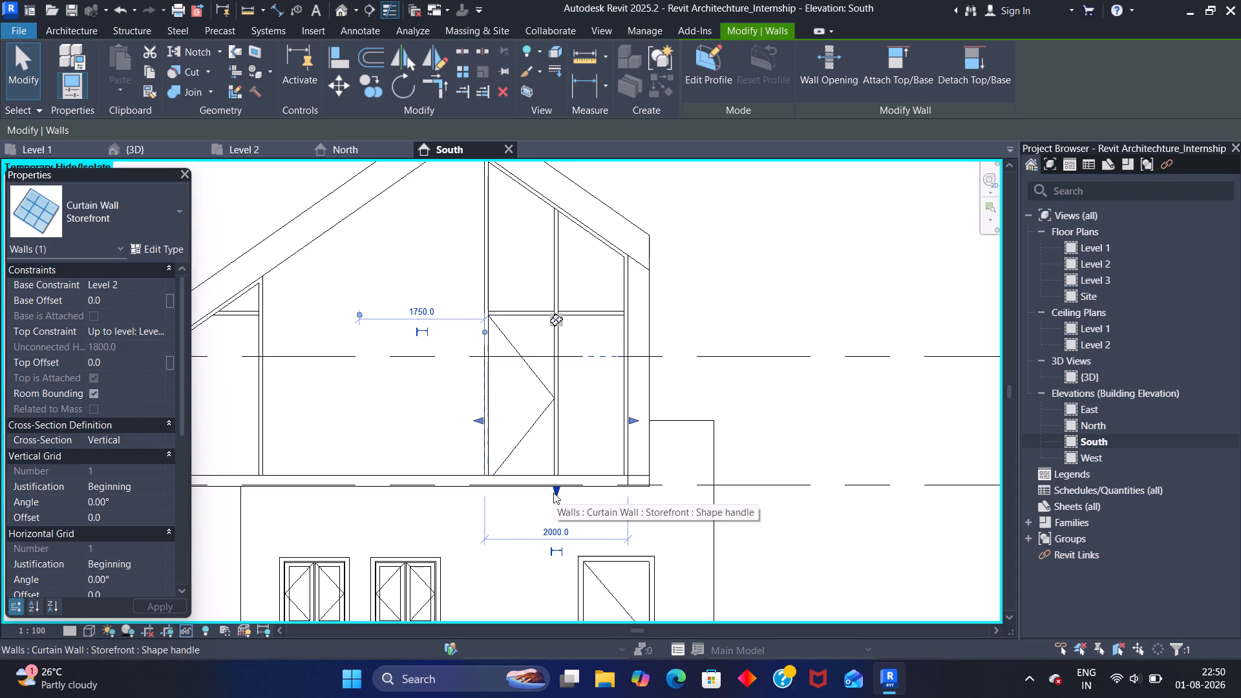
Set the same Level 2 Storefront curtain wall's Base Offset to 6" and clear the selection.
left_click(125, 296)
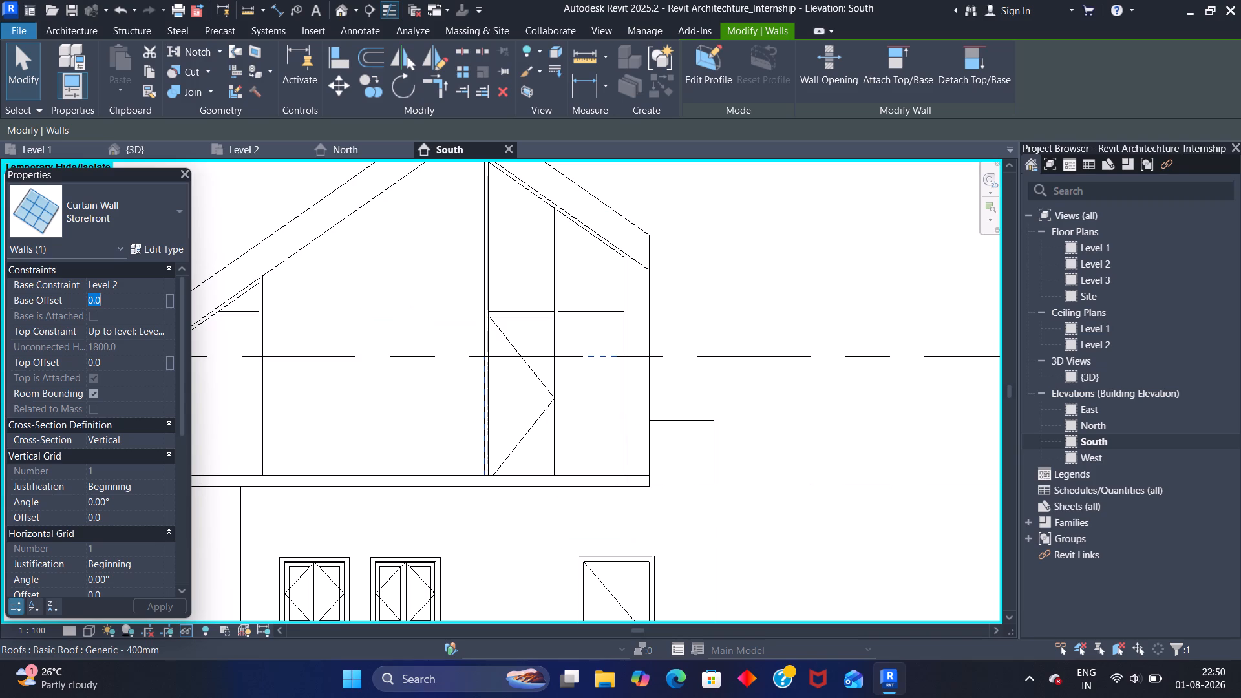
type("6\"")
key("Return")
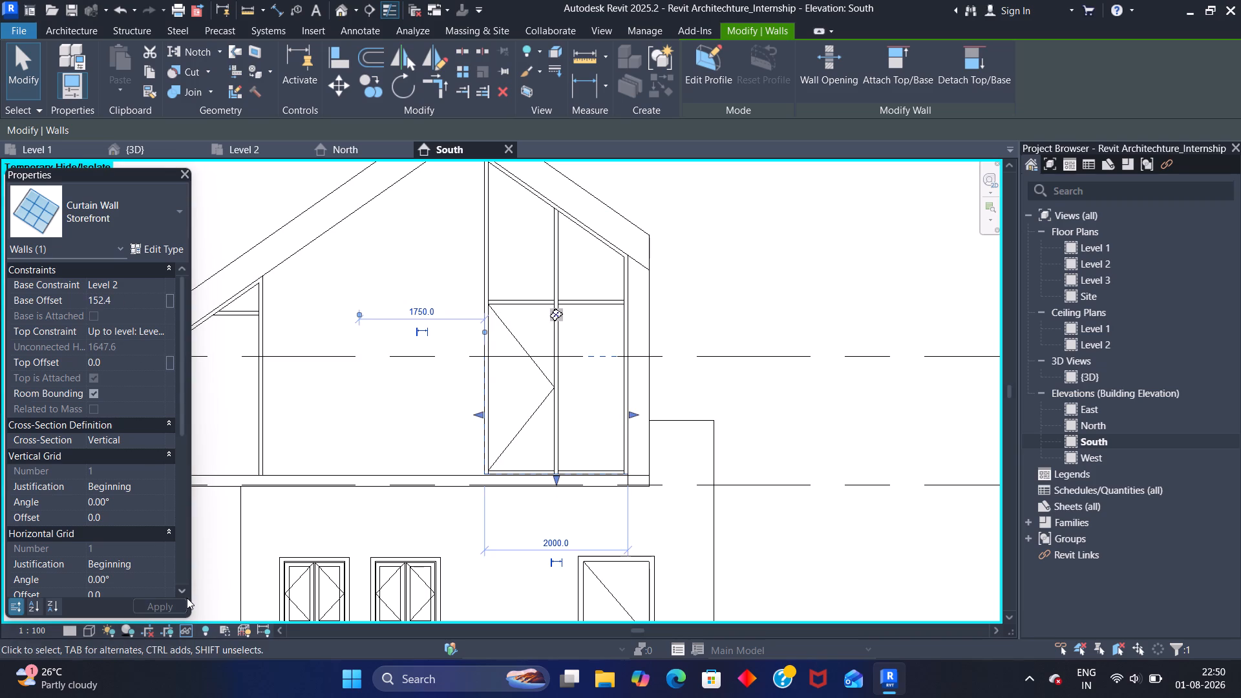
left_click(392, 428)
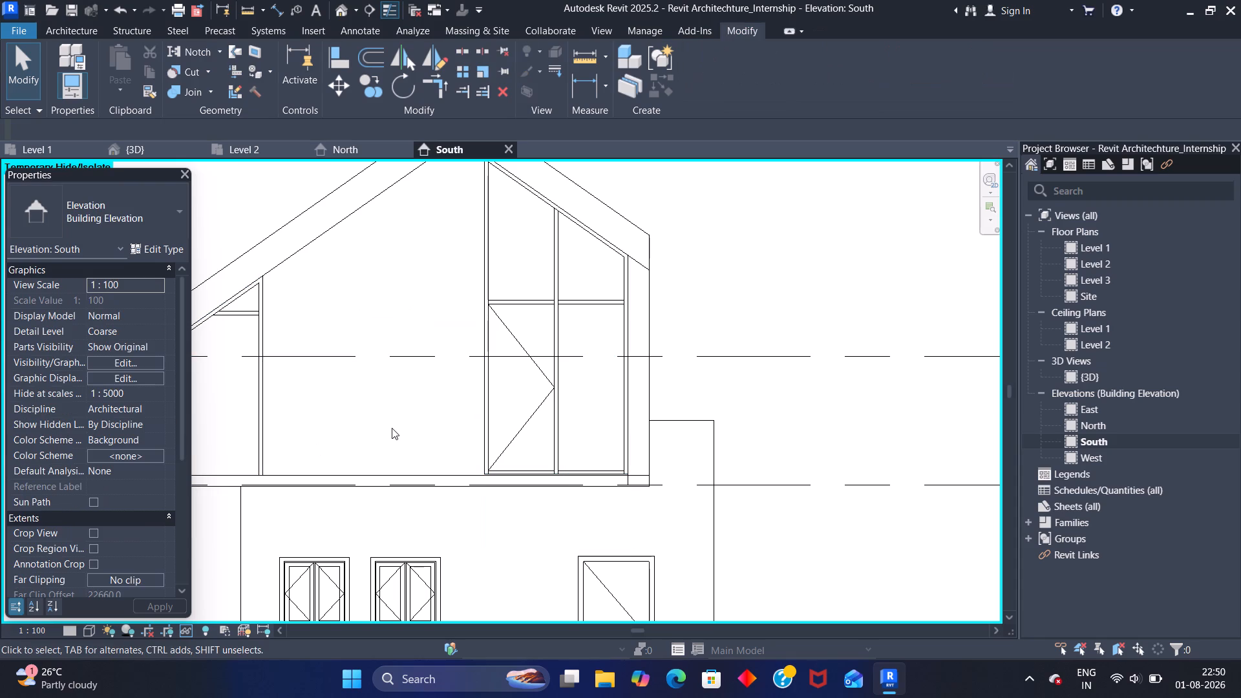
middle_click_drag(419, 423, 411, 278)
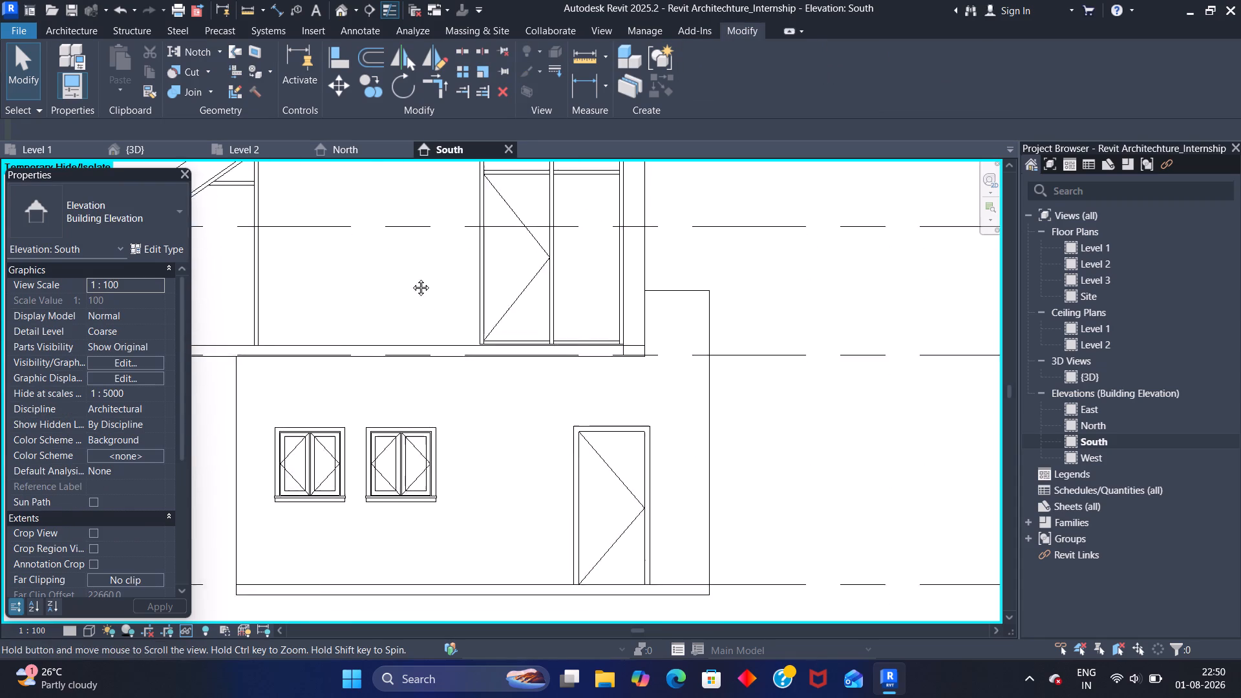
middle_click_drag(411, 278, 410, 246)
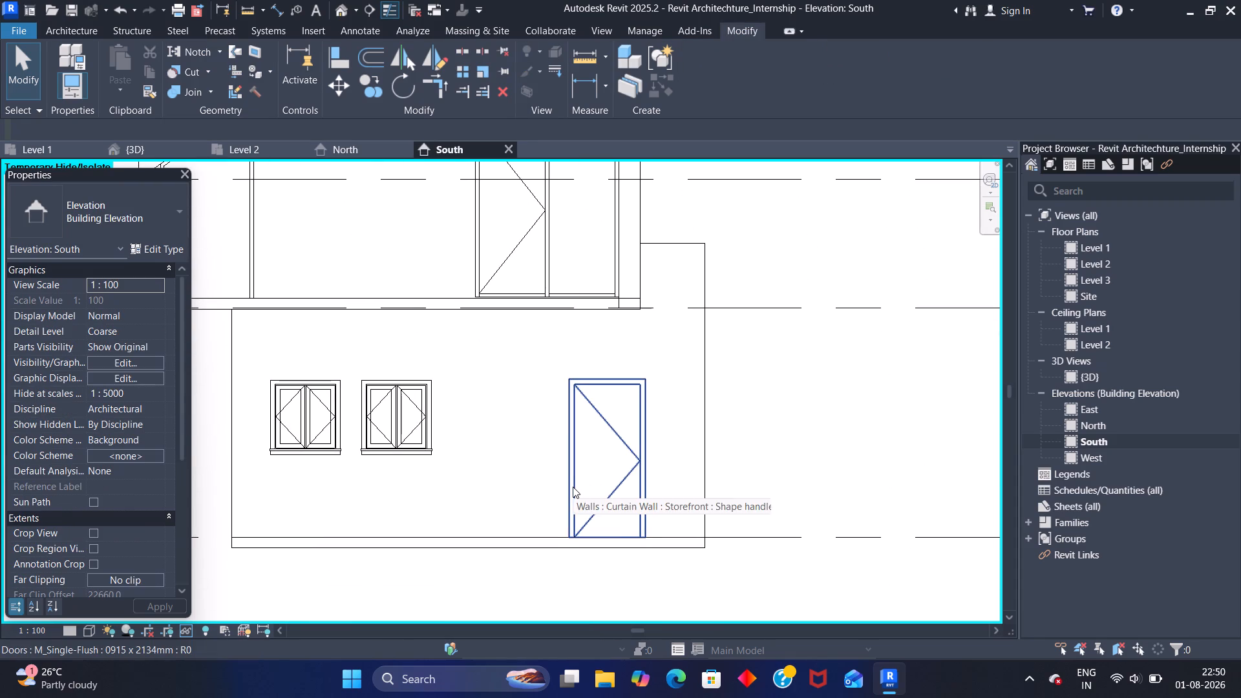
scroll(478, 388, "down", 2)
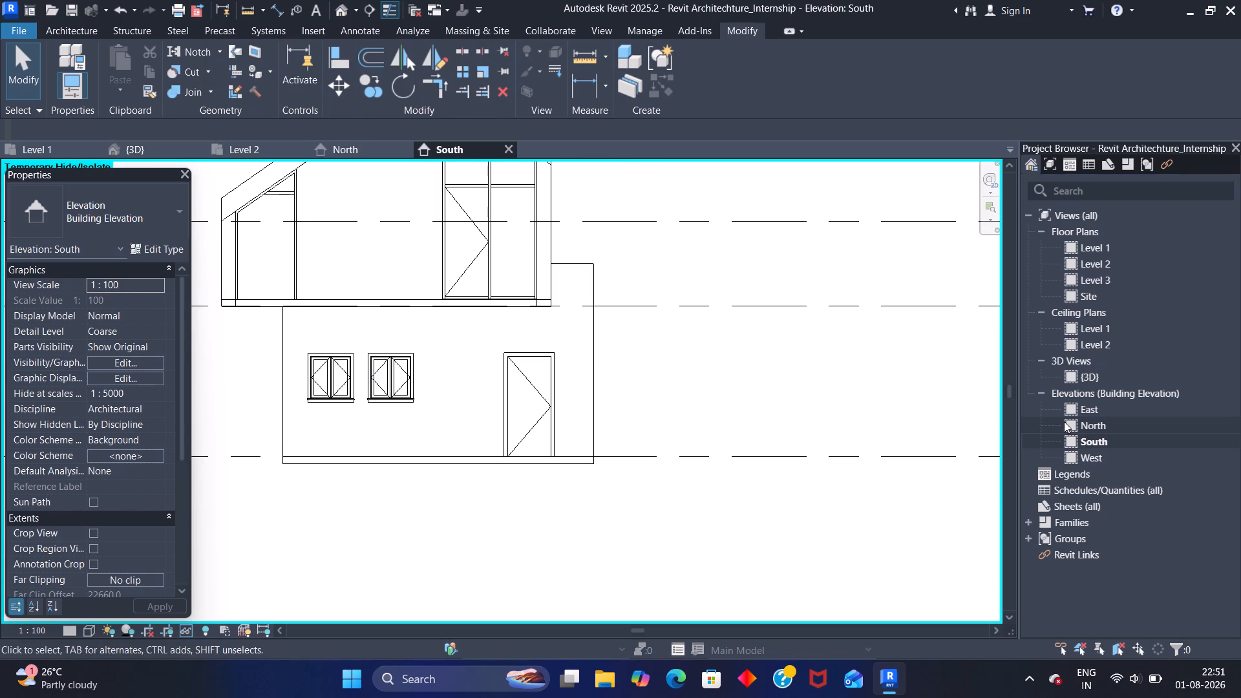
Open the North building elevation, followed by the East building elevation.
double_click(1146, 427)
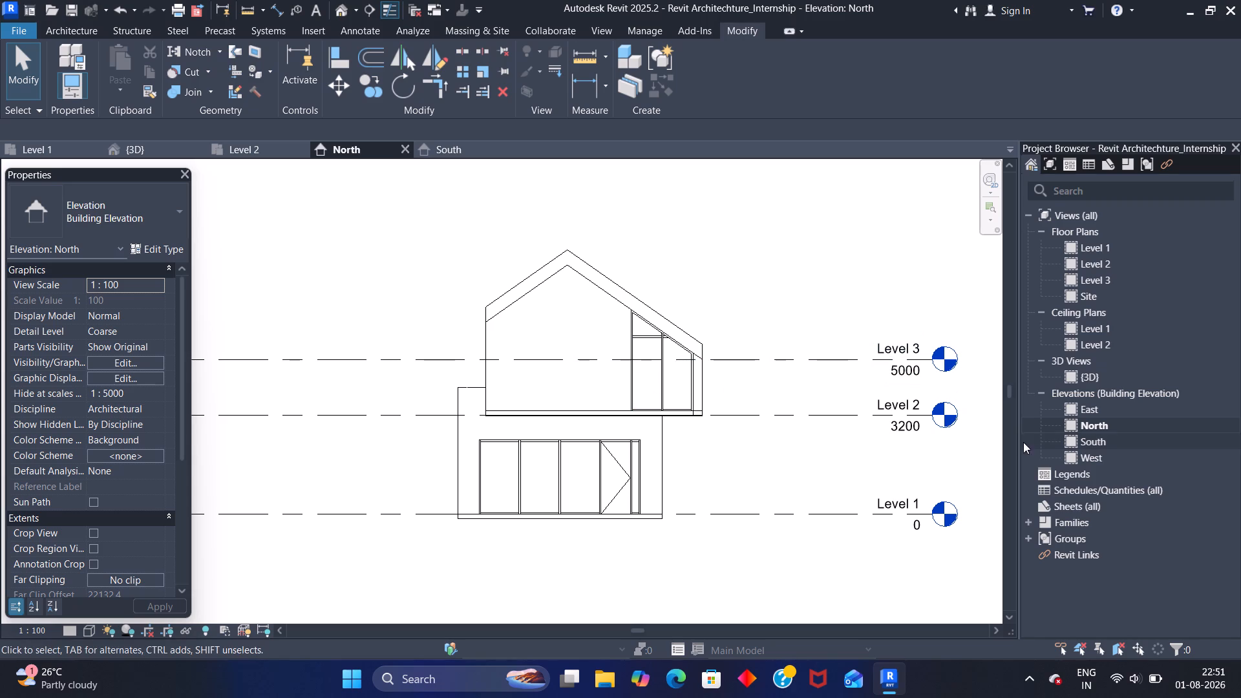
triple_click(1088, 409)
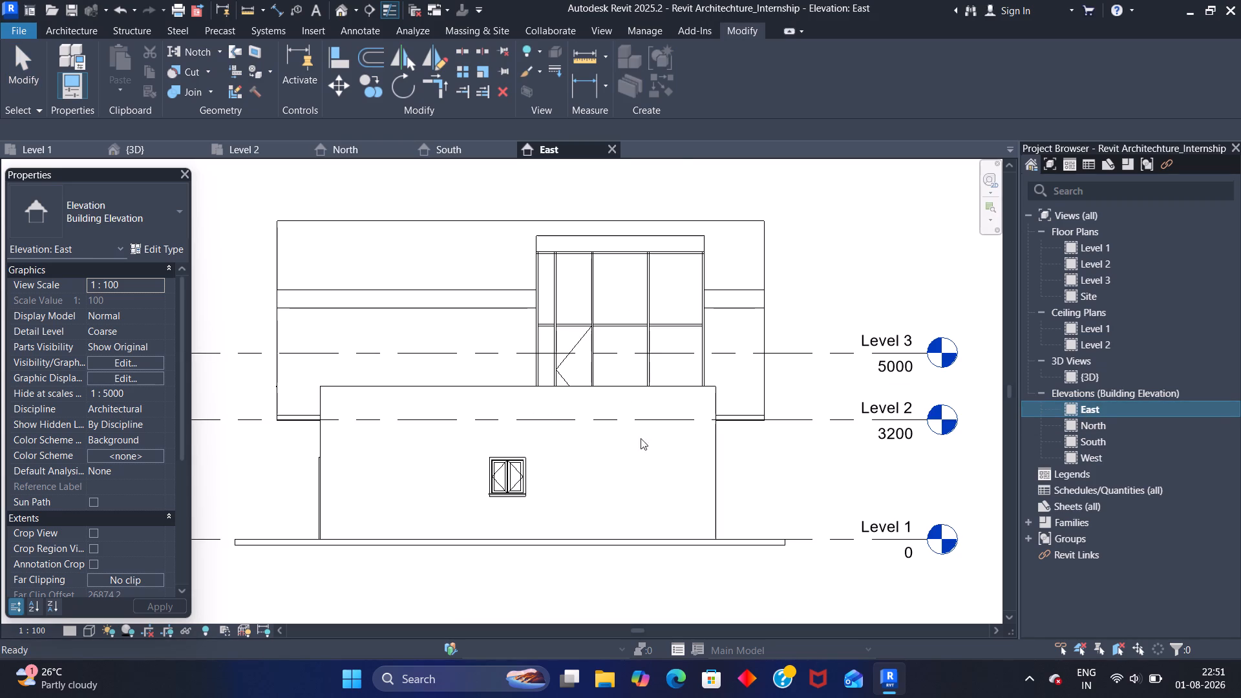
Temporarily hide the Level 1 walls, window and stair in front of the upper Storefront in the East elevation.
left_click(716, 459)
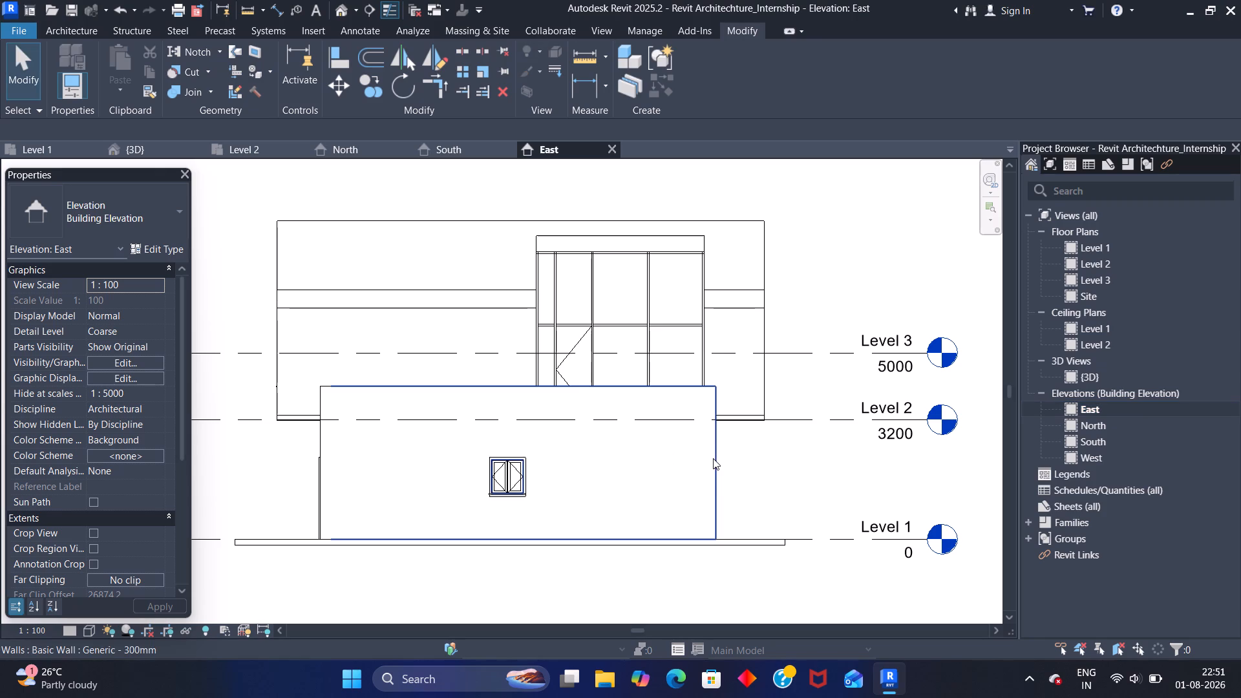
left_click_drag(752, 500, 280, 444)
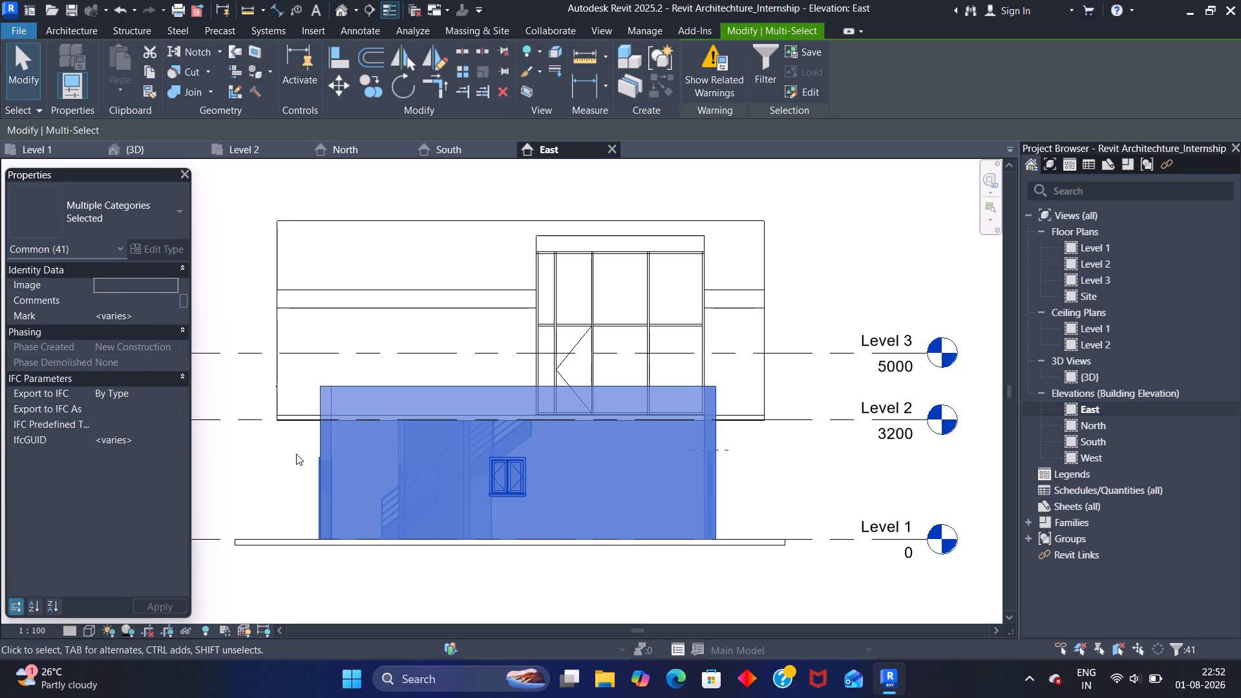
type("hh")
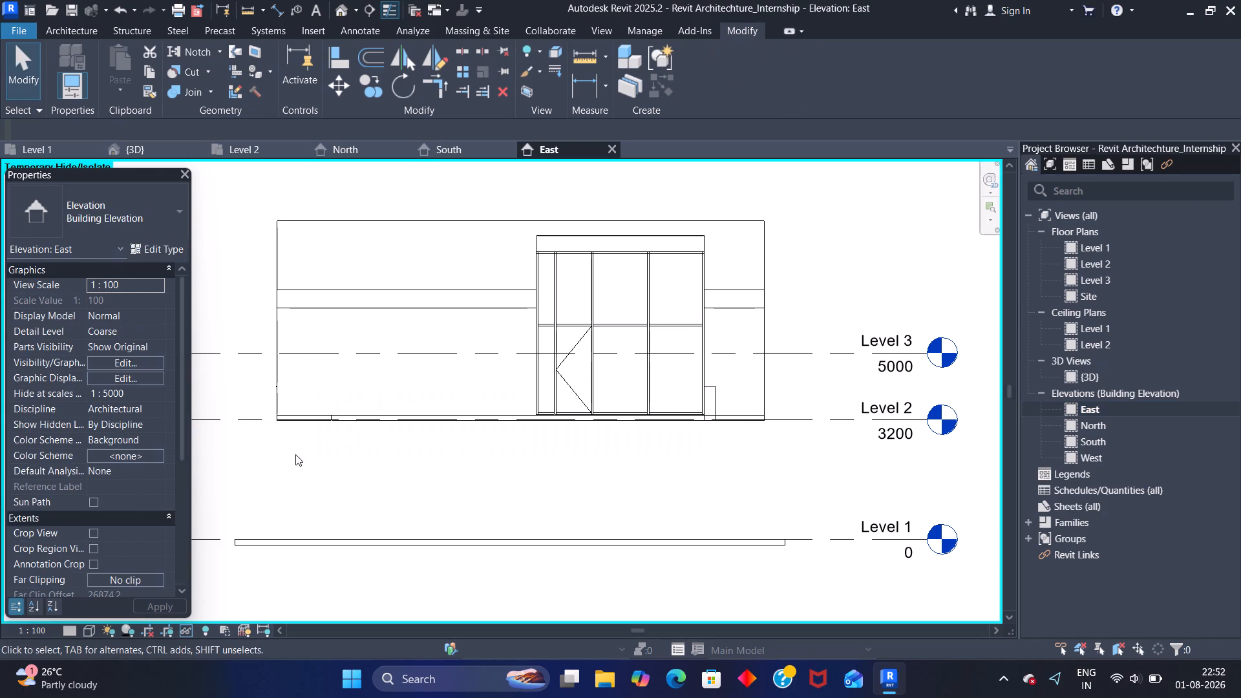
Examine the Level 2 Storefront wall's base offset, mullions and fit against the floor slab in the East elevation.
scroll(644, 394, "up", 7)
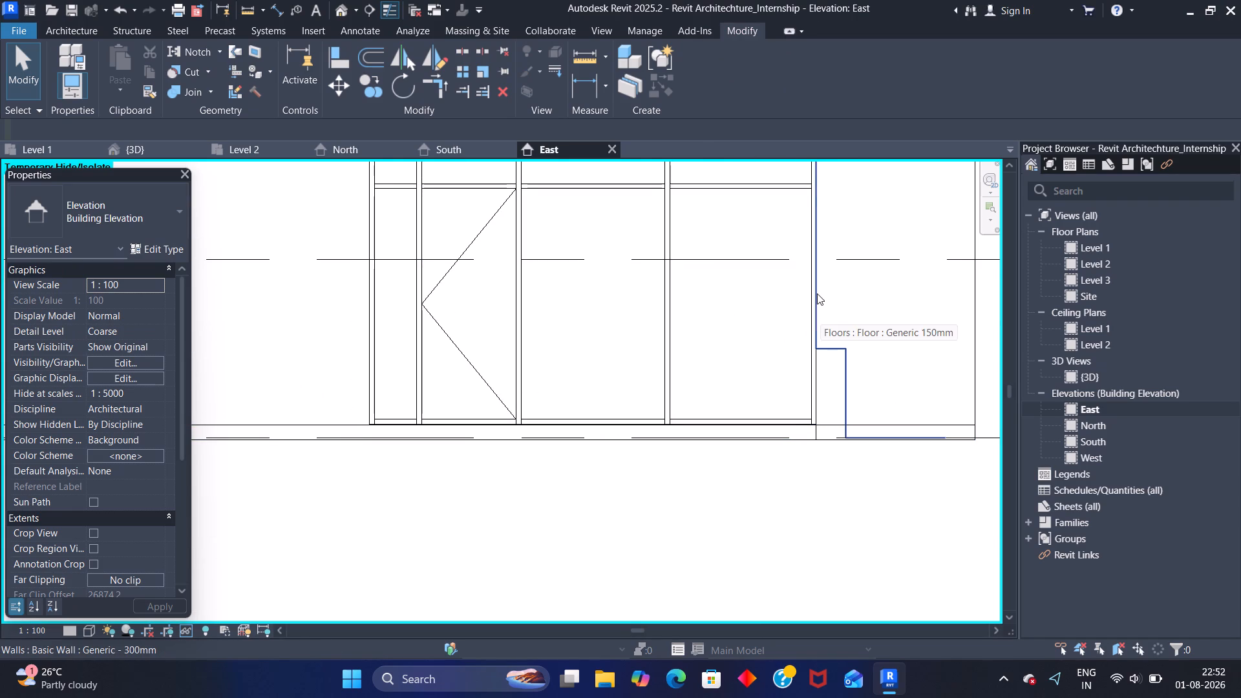
scroll(817, 293, "down", 5)
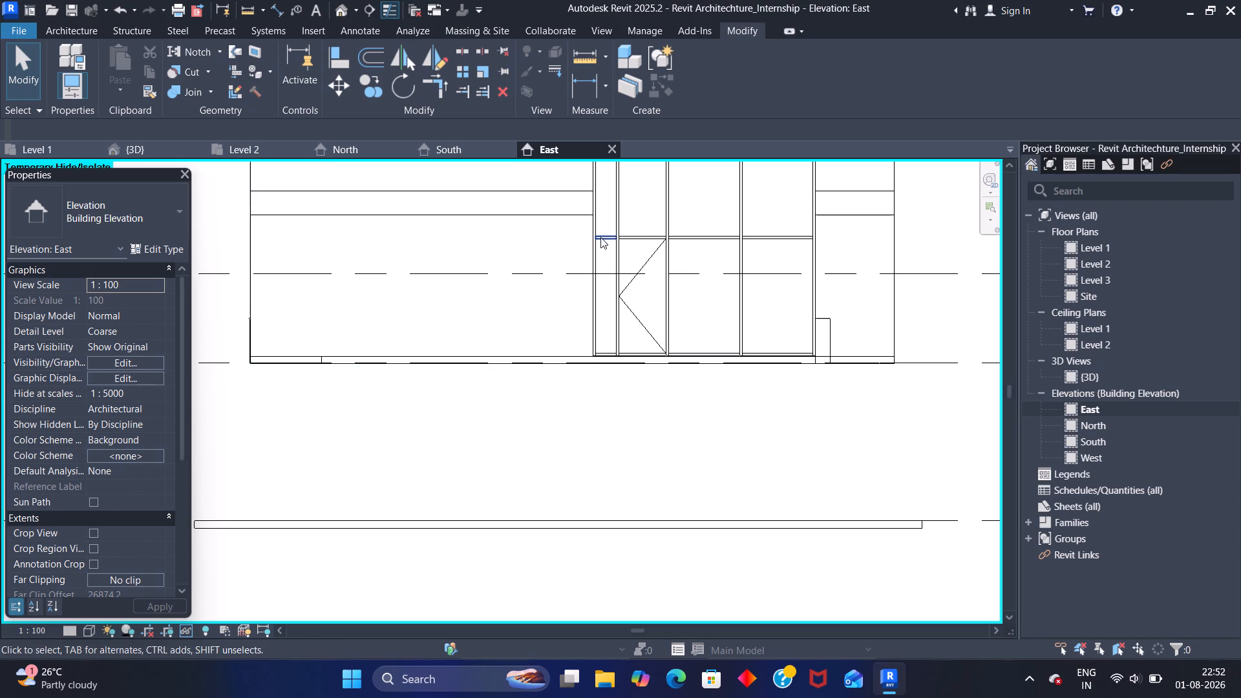
scroll(624, 216, "down", 3)
middle_click_drag(647, 213, 639, 264)
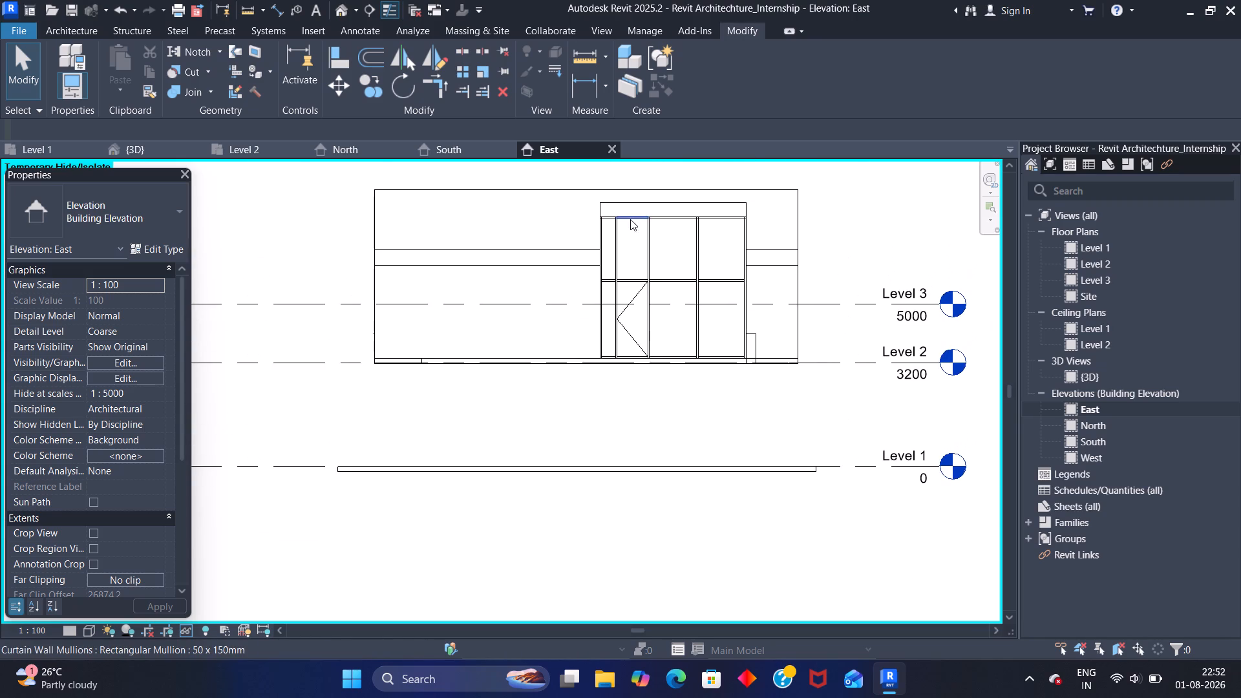
left_click(734, 306)
scroll(666, 355, "up", 3)
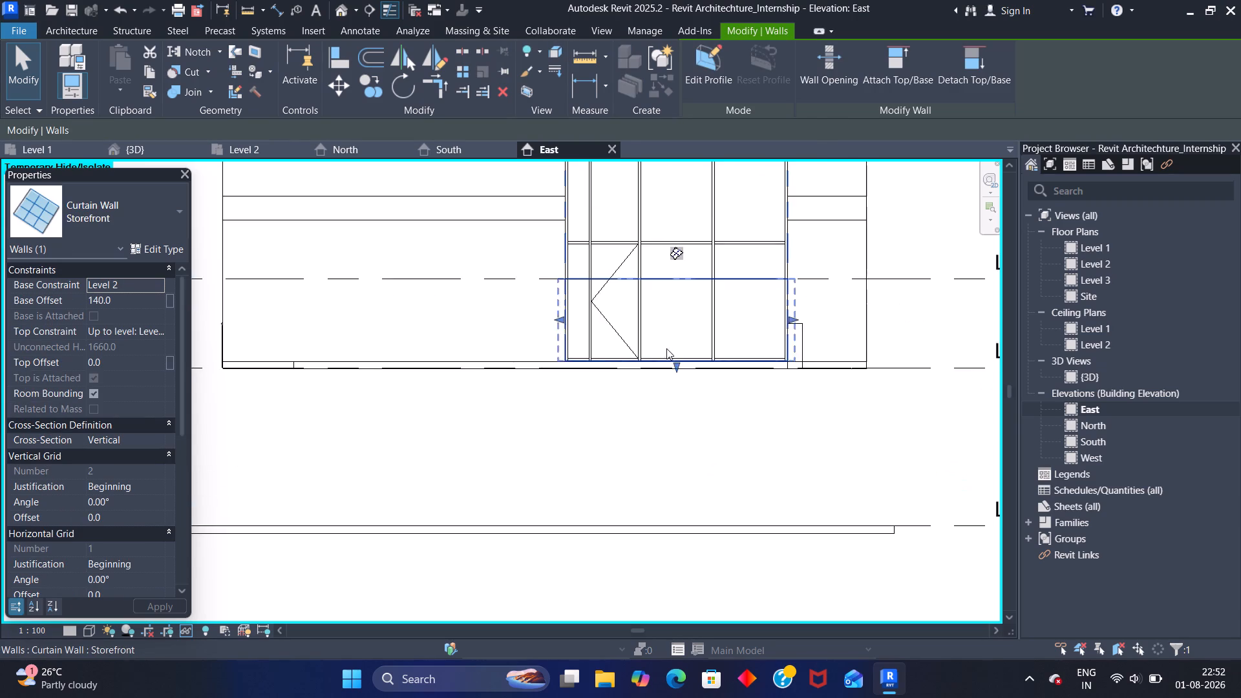
scroll(666, 348, "up", 4)
scroll(656, 340, "down", 3)
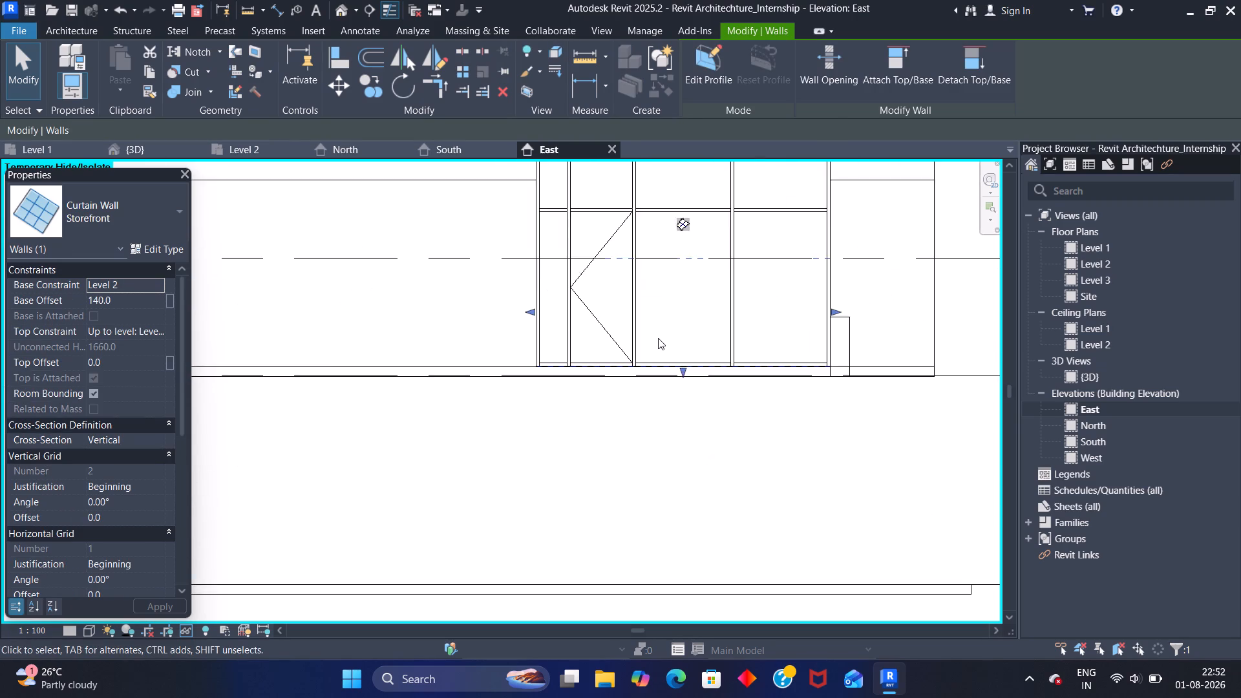
scroll(658, 338, "down", 2)
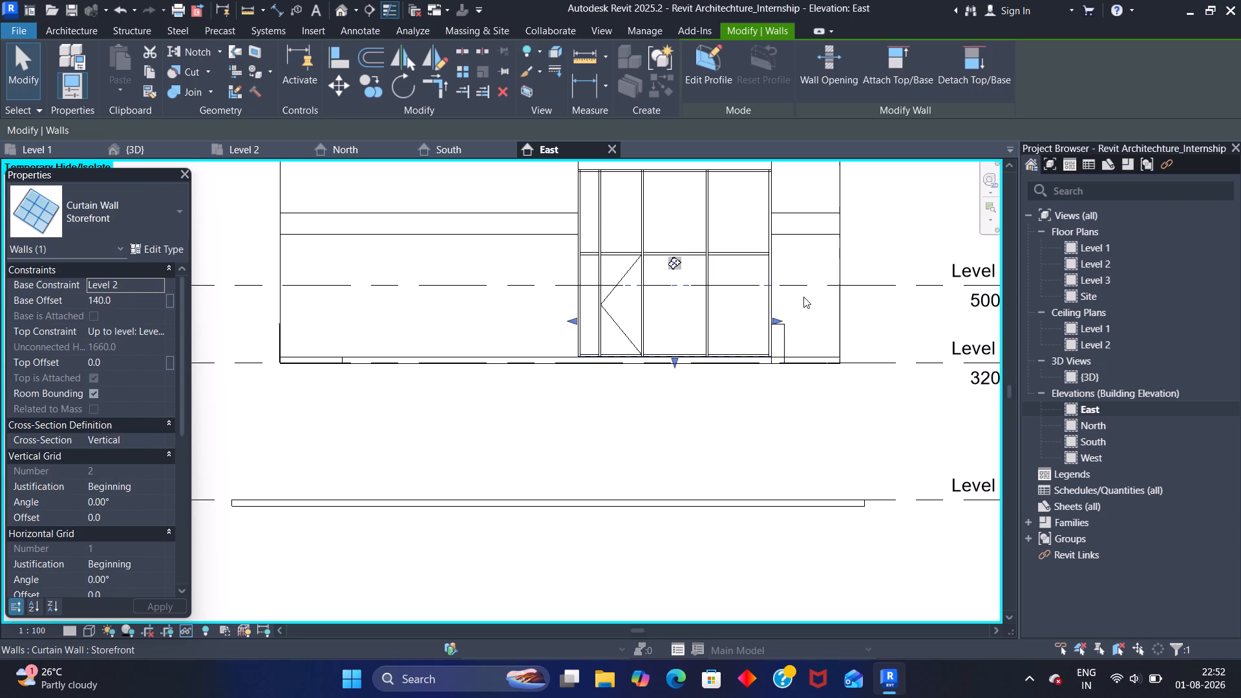
key("Escape")
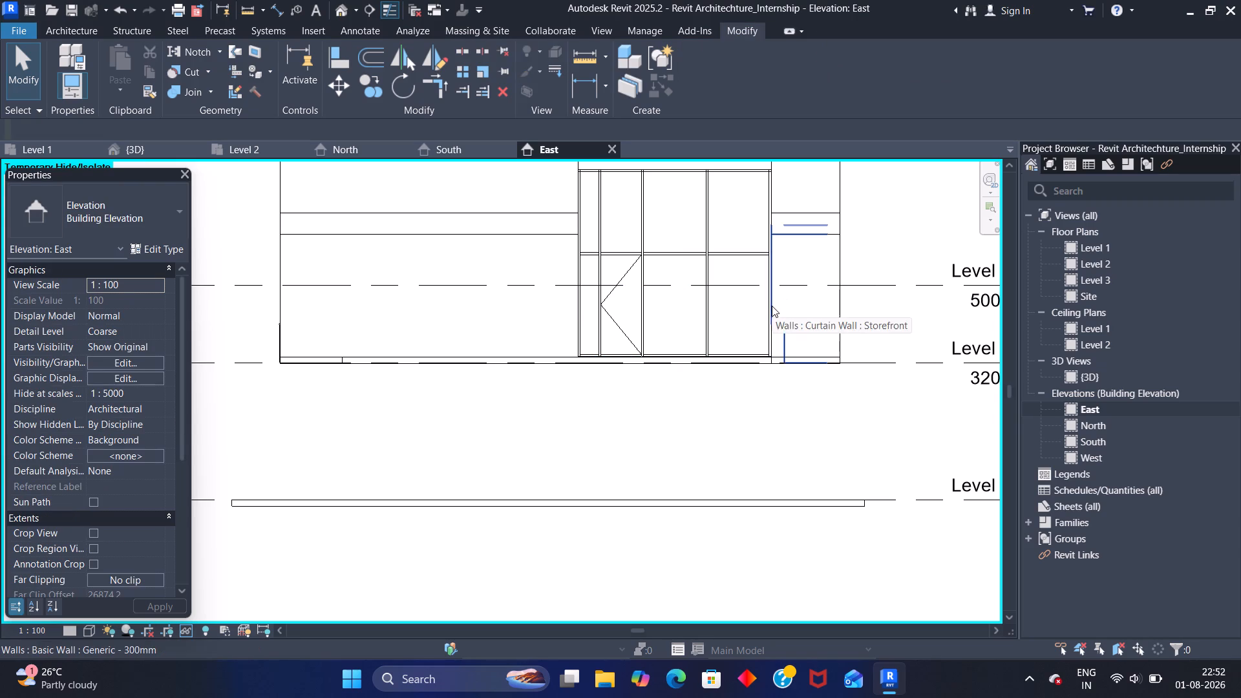
scroll(768, 307, "up", 4)
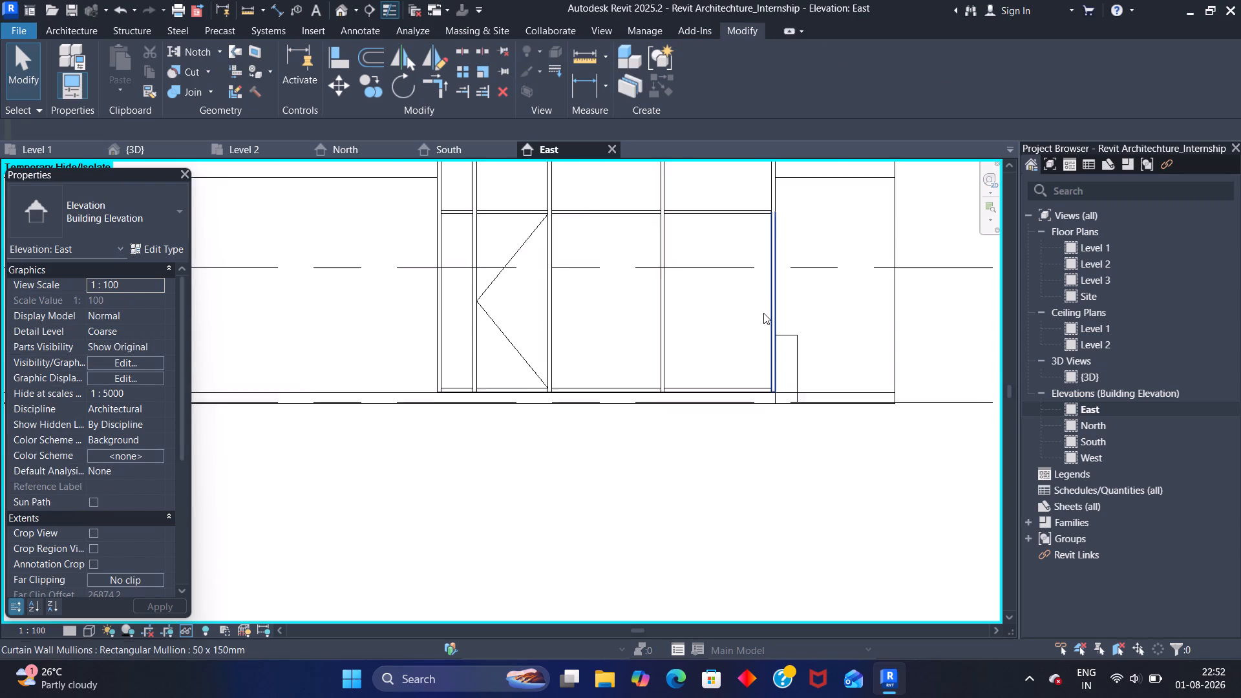
scroll(763, 313, "up", 1)
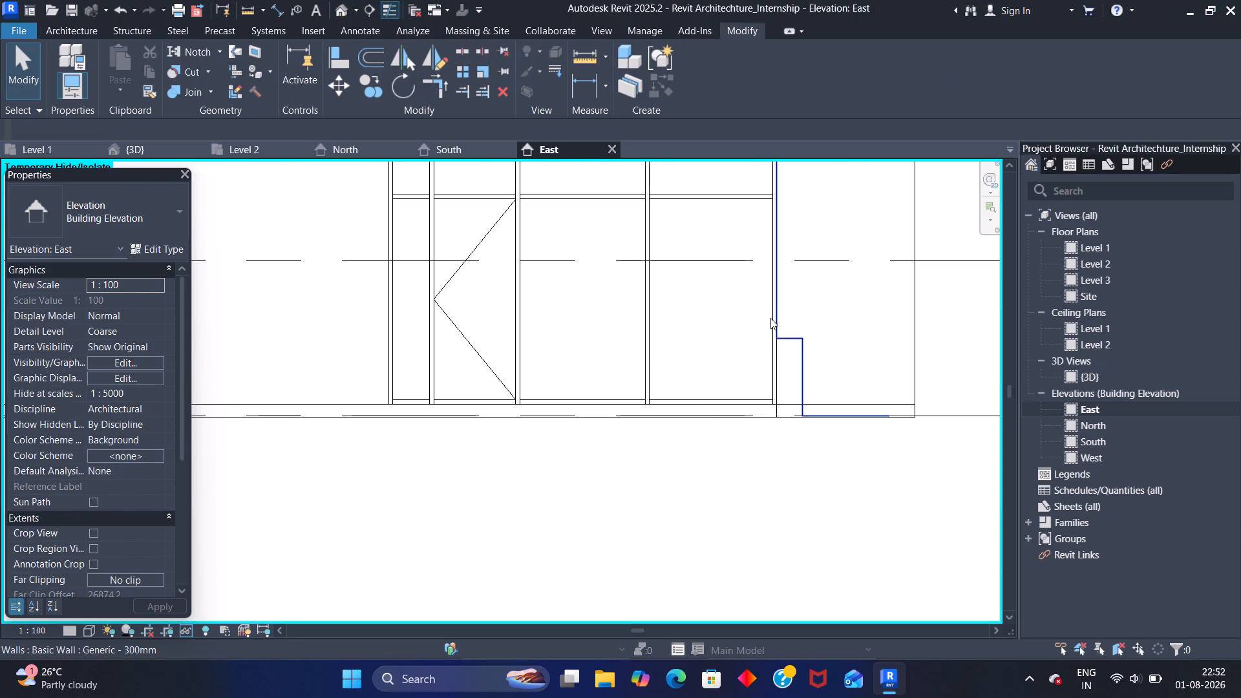
left_click(653, 363)
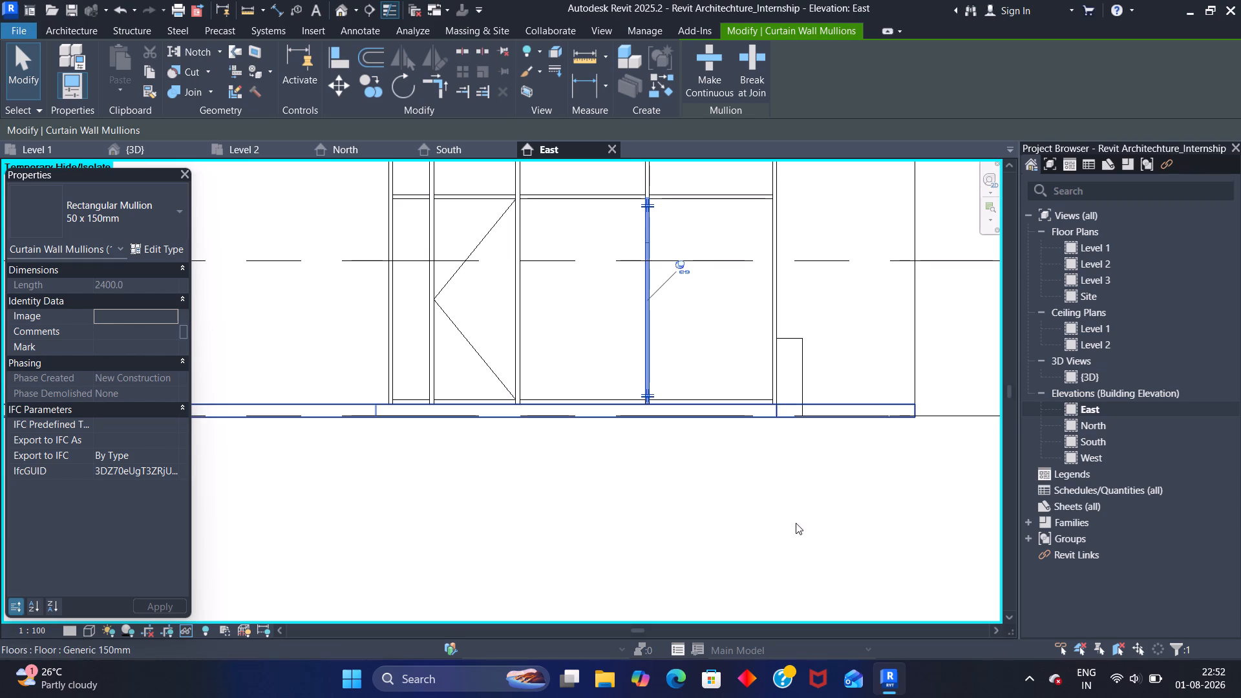
key("Escape")
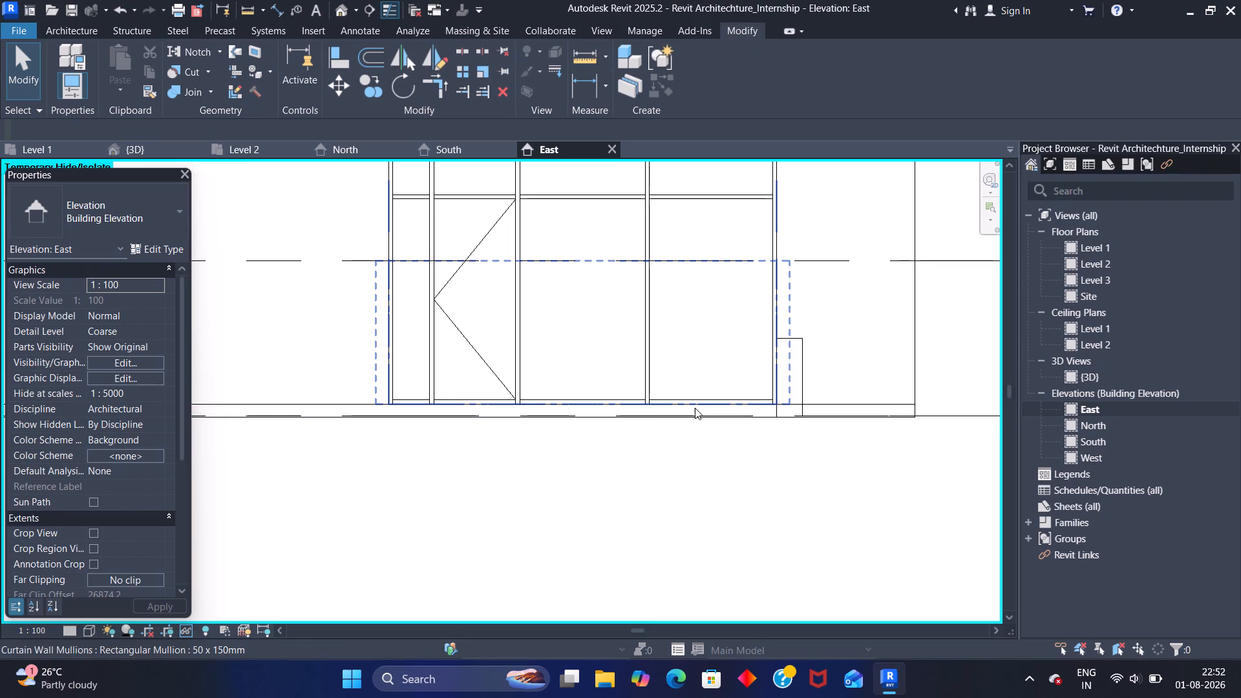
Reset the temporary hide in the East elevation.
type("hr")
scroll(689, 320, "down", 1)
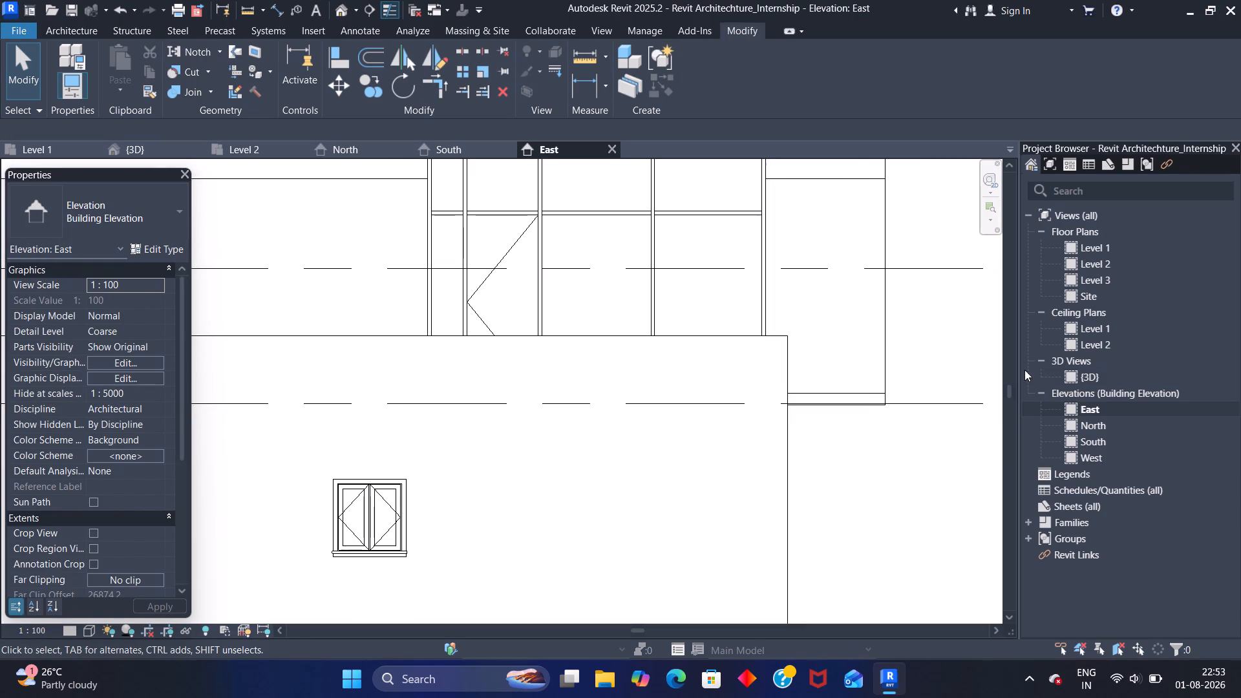
Open the South building elevation and reset its temporary hide.
double_click(1096, 443)
double_click(1088, 439)
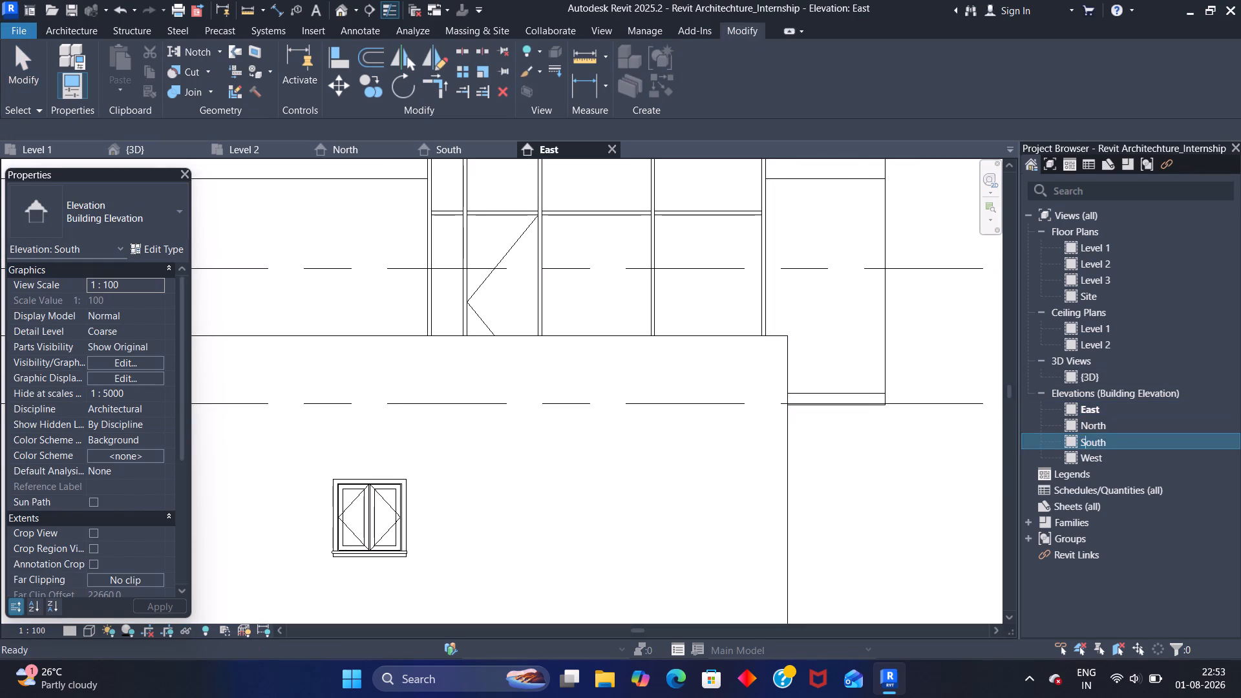
left_click(1119, 430)
left_click(1125, 426)
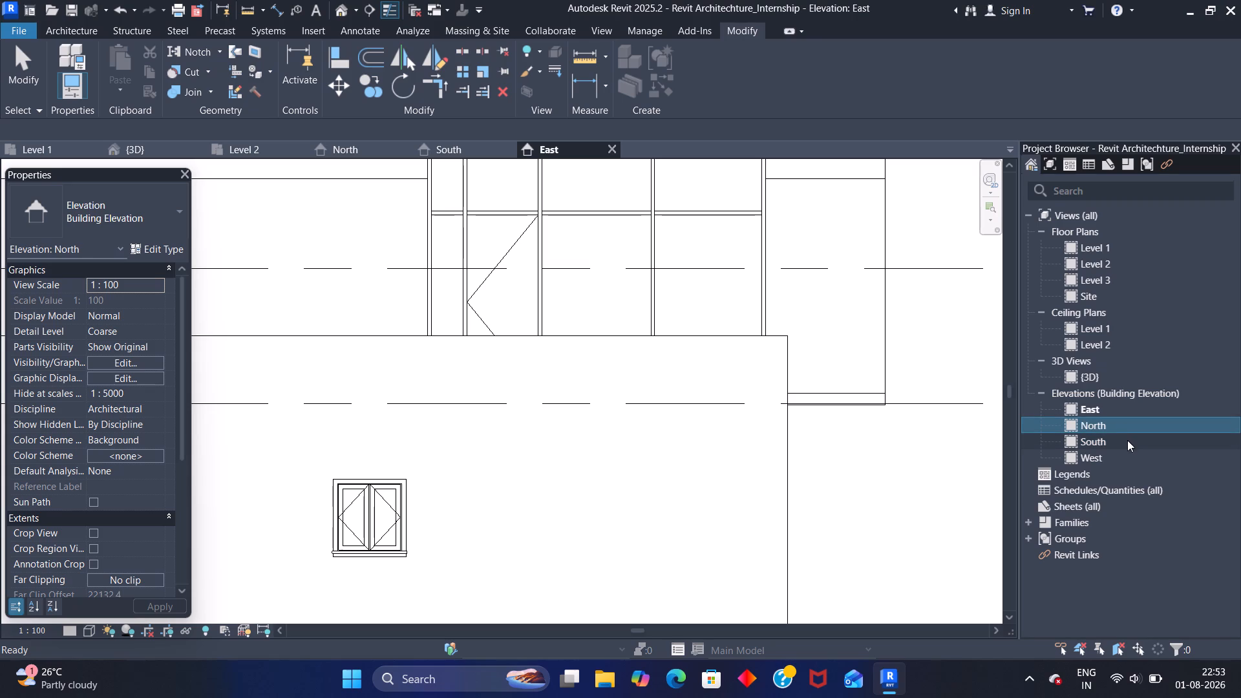
double_click(1127, 440)
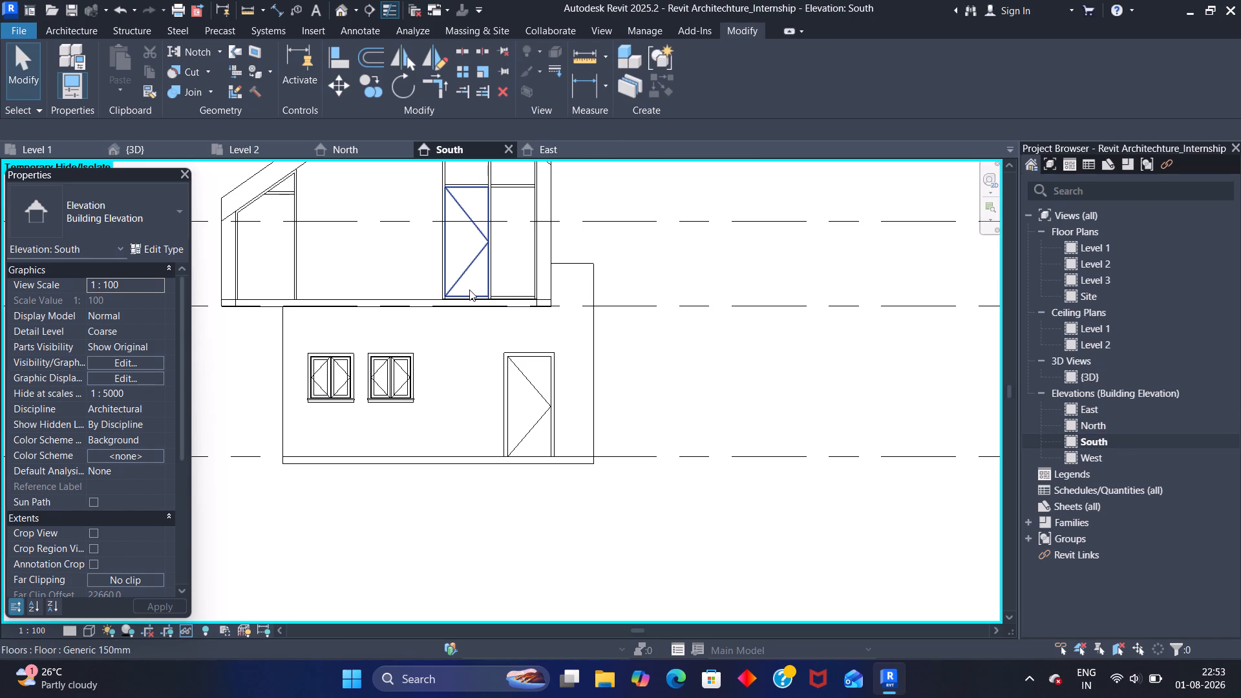
type("hr")
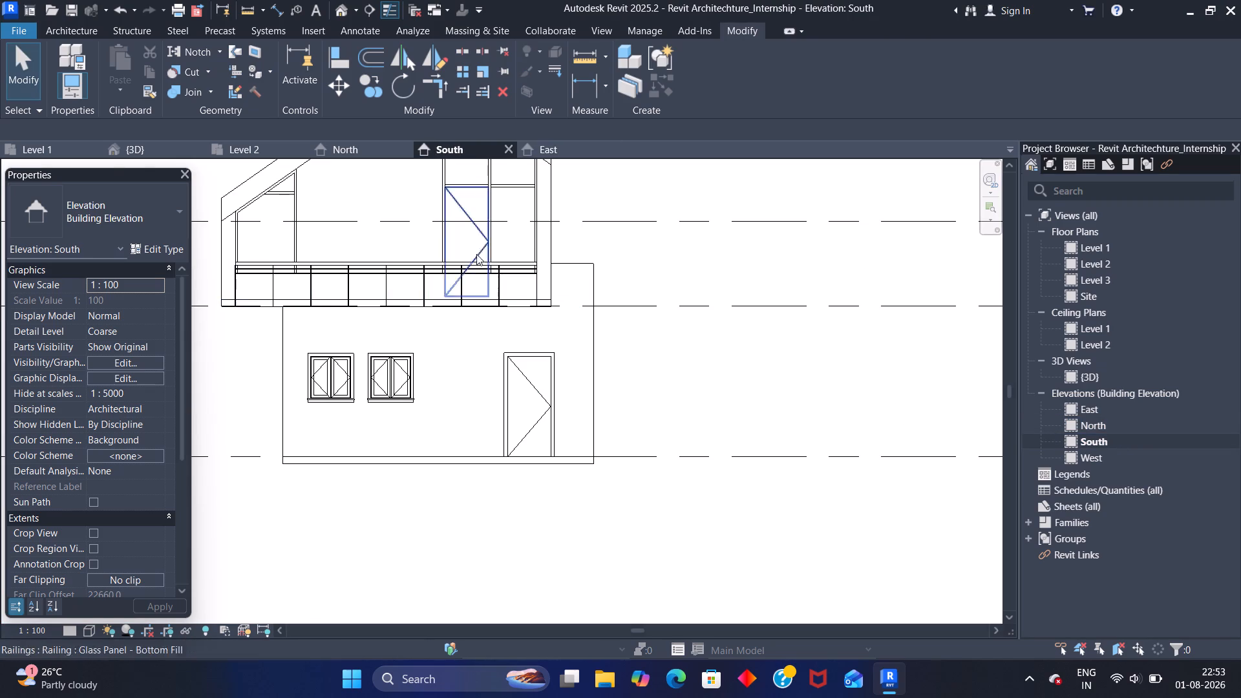
Temporarily hide the Glass Panel - Bottom Fill balcony railing in the South elevation.
left_click(141, 147)
scroll(414, 275, "down", 7)
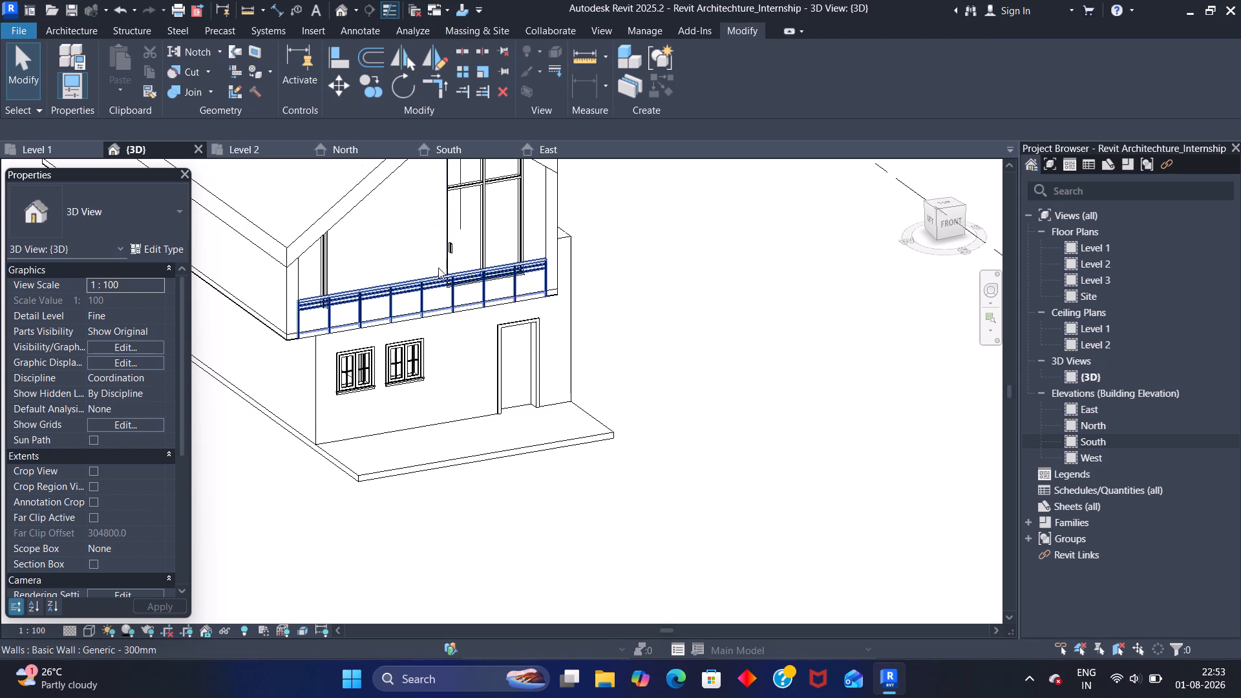
left_click(463, 150)
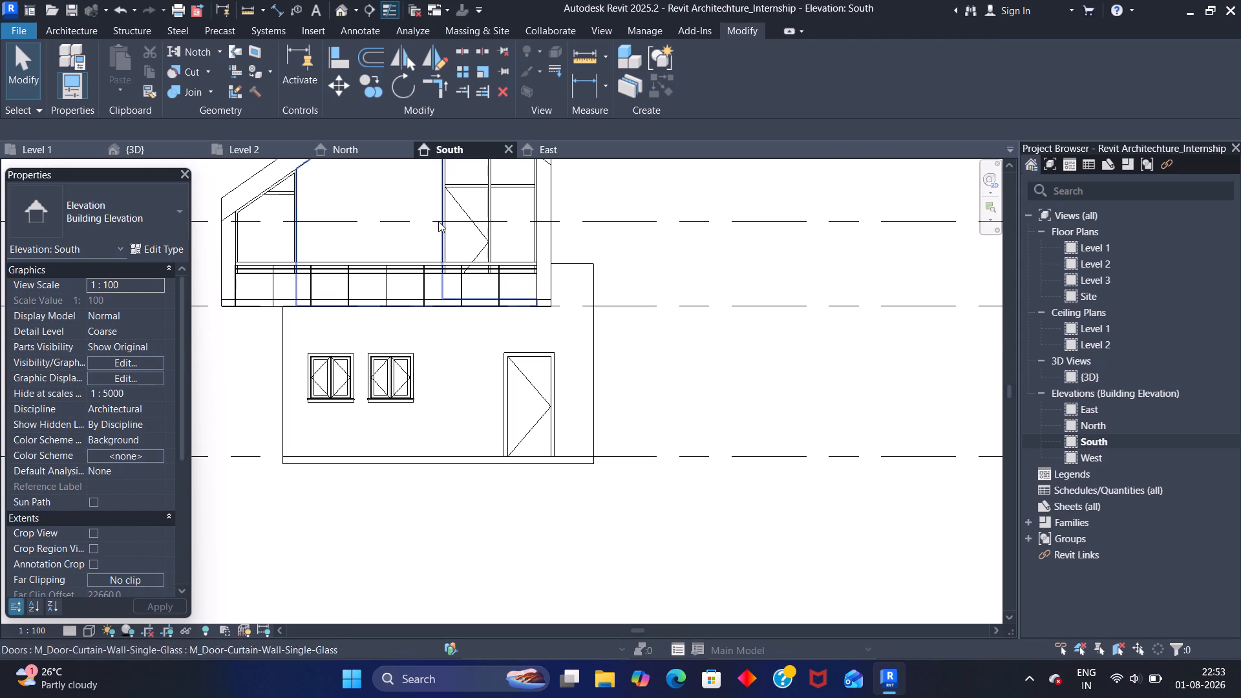
left_click(436, 268)
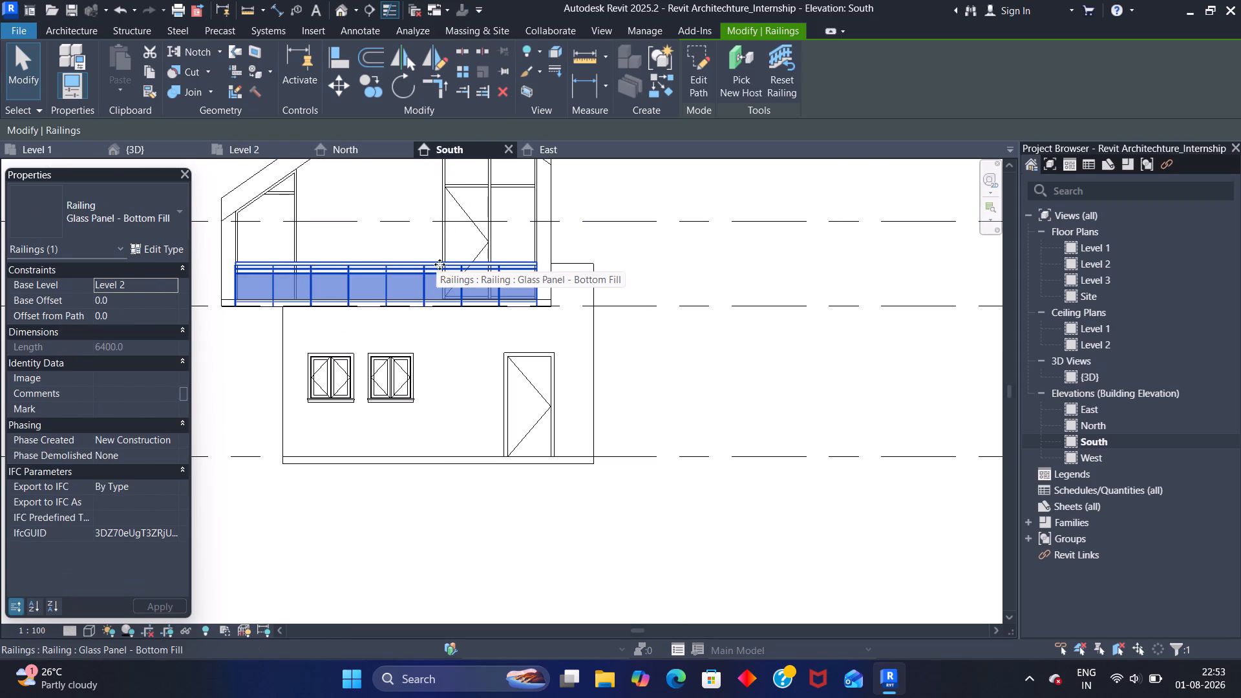
key("h")
key("h")
Lower the base of the Level 2 Storefront wall with the glass door to the floor slab's top, at a 133.4 base offset.
scroll(481, 301, "up", 2)
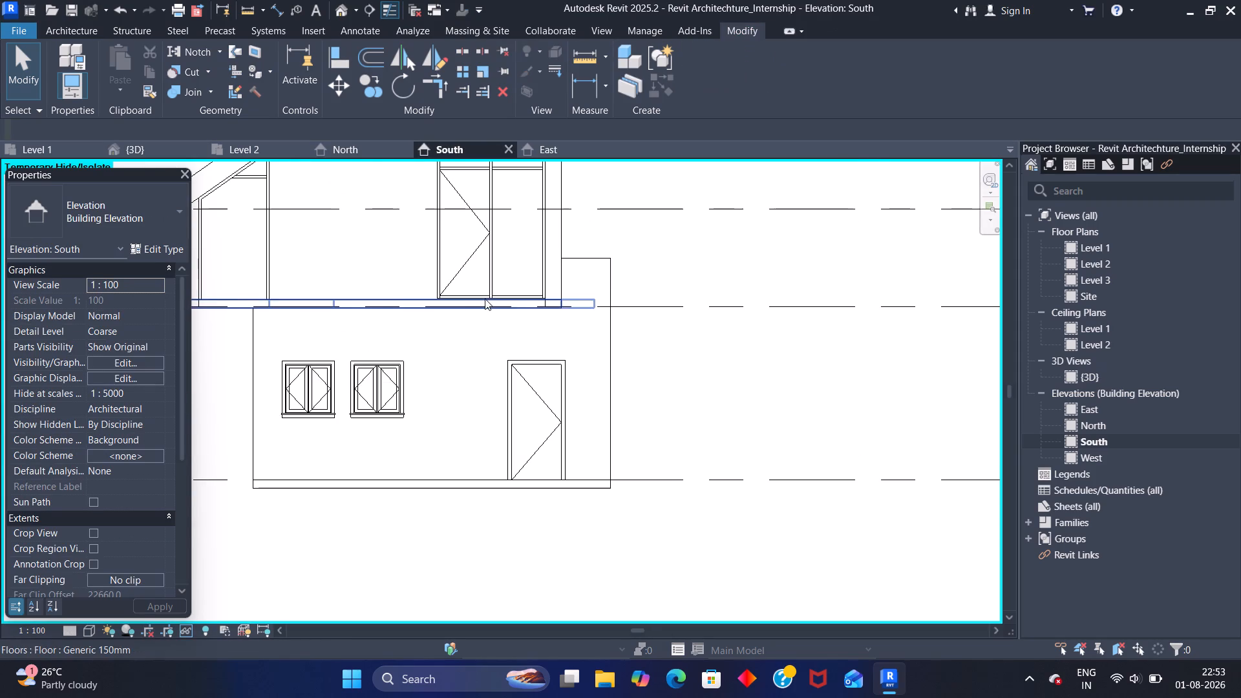
scroll(485, 299, "up", 7)
scroll(457, 307, "down", 3)
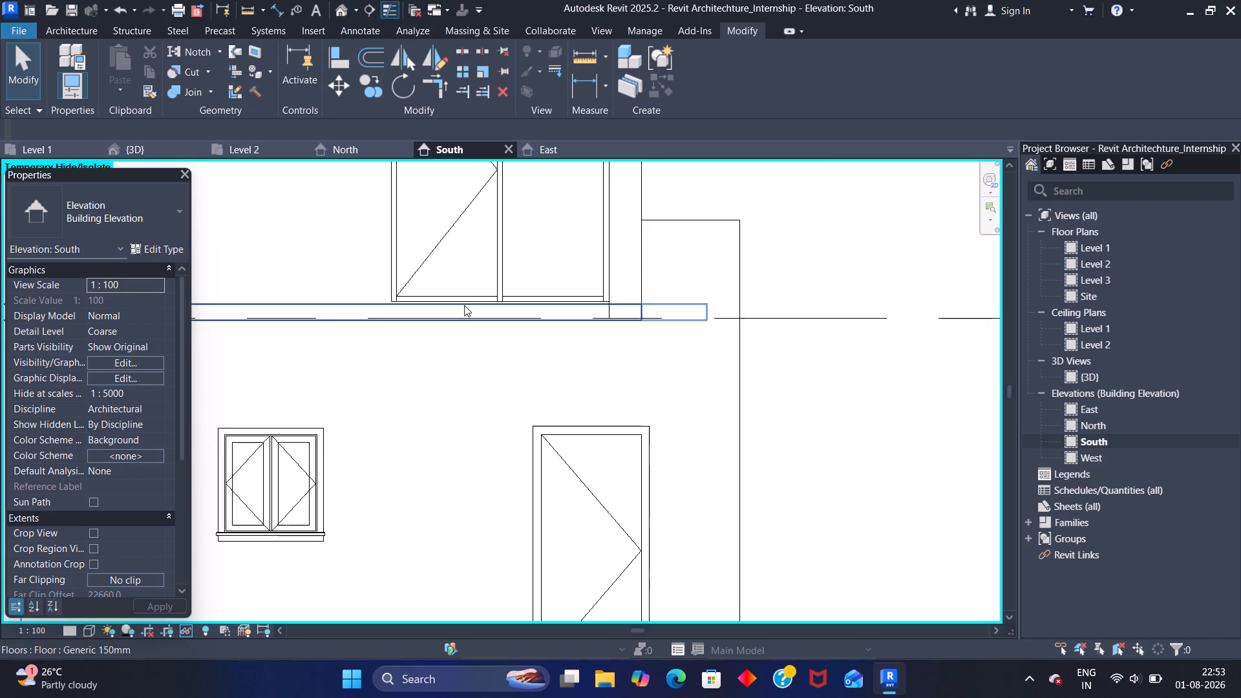
scroll(464, 305, "down", 3)
scroll(579, 314, "down", 4)
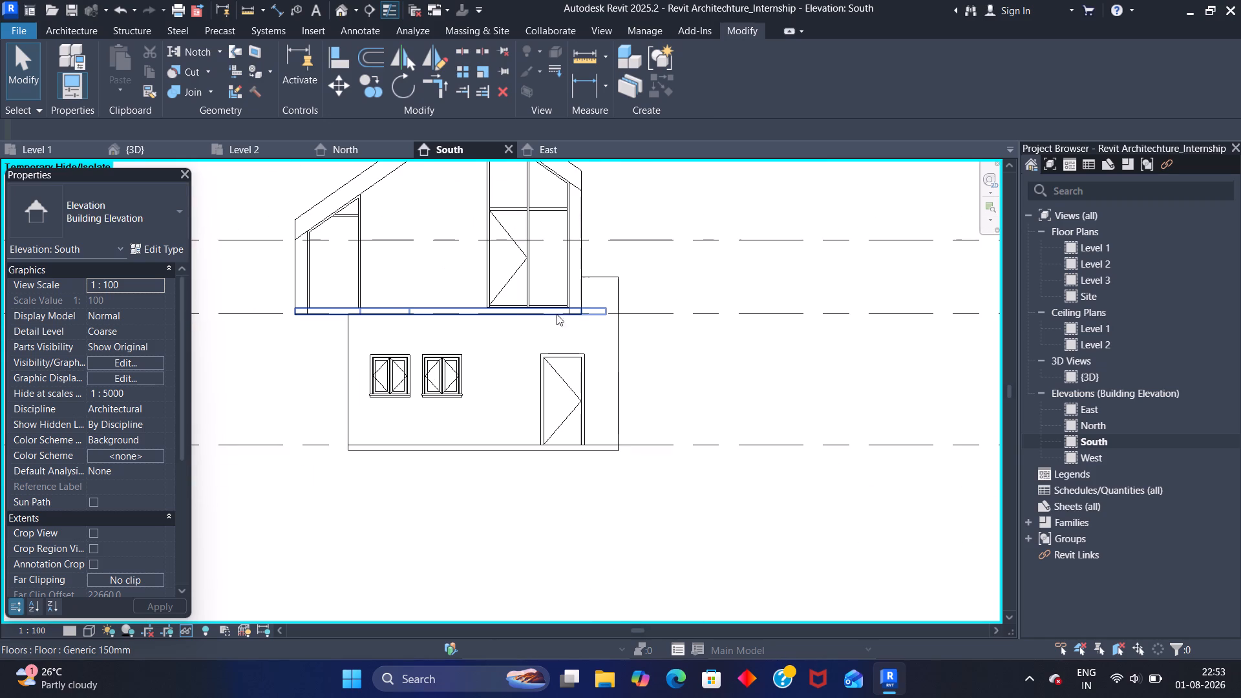
scroll(524, 345, "up", 1)
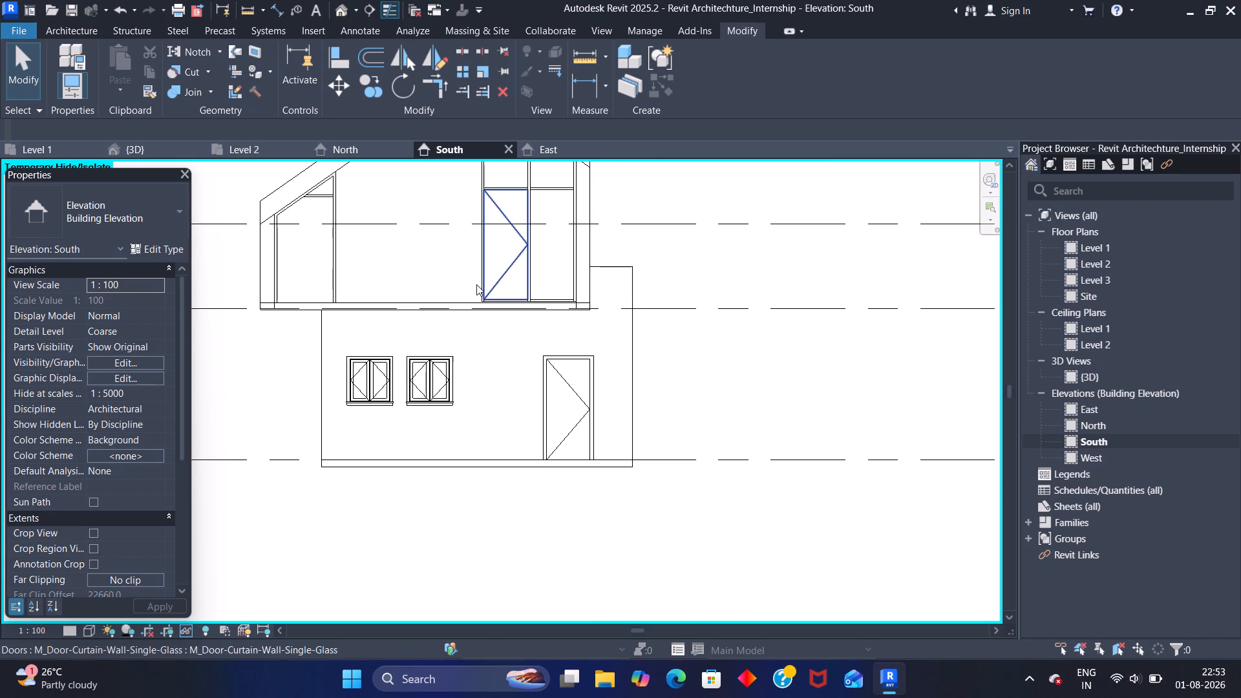
scroll(482, 274, "up", 5)
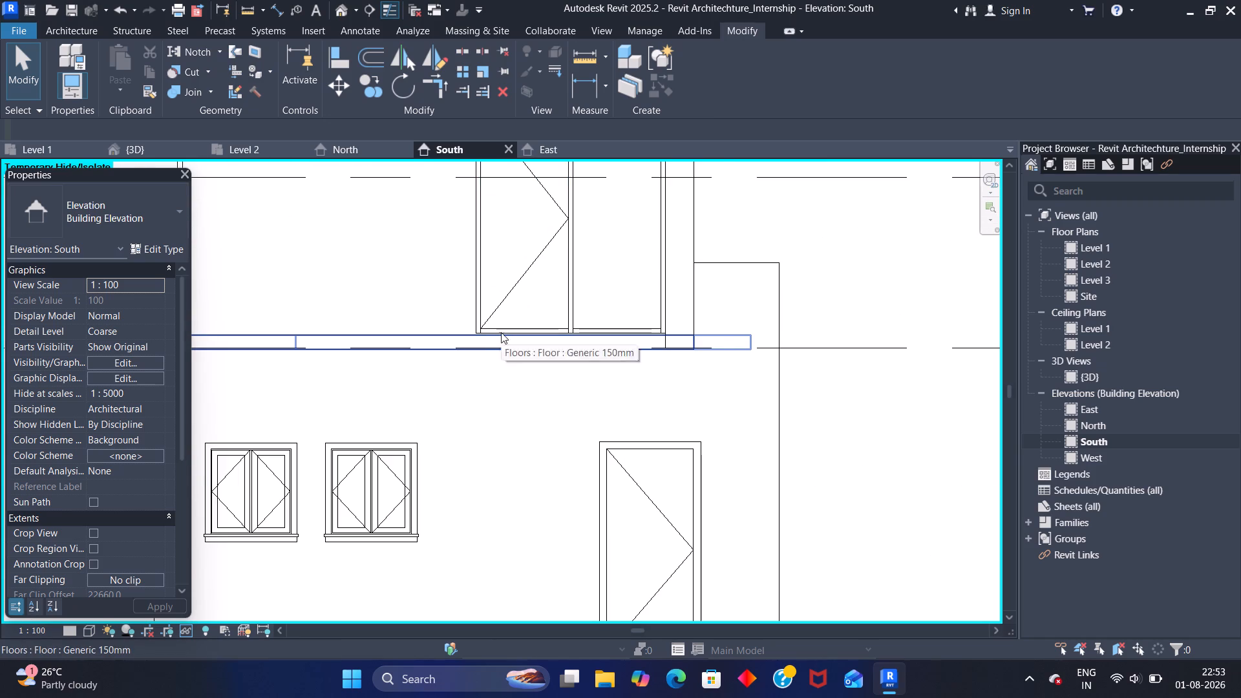
scroll(501, 332, "up", 18)
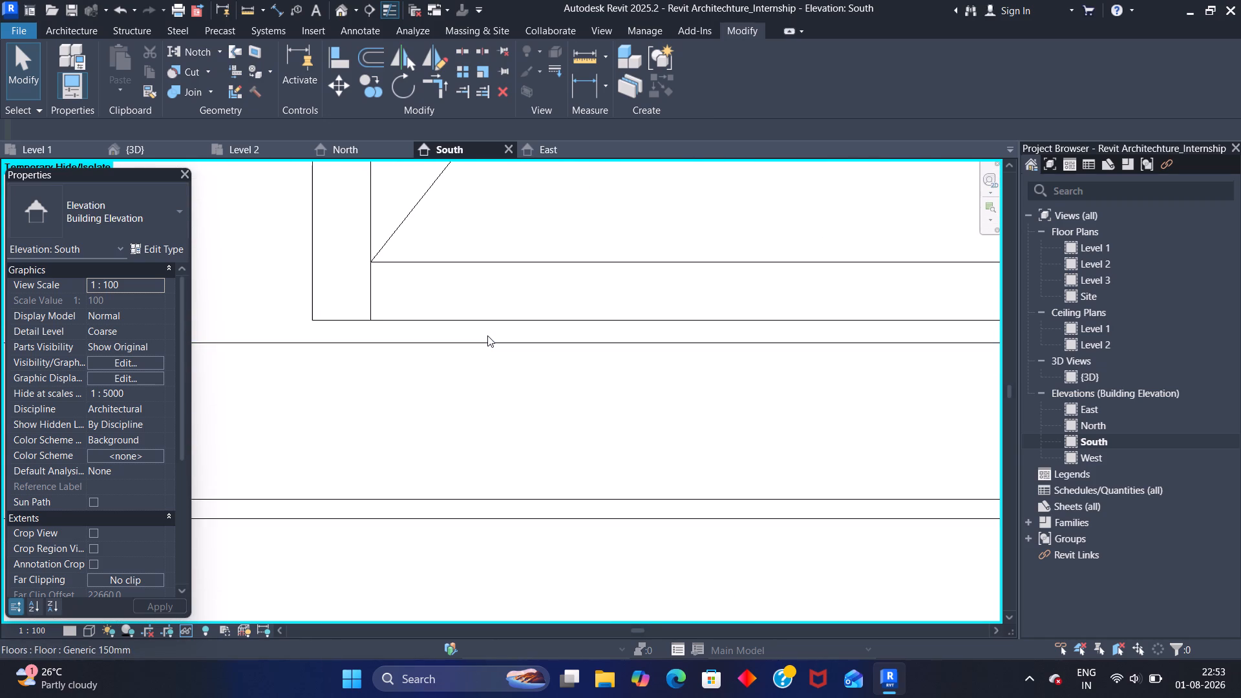
scroll(487, 335, "up", 1)
scroll(487, 335, "down", 7)
left_click(506, 328)
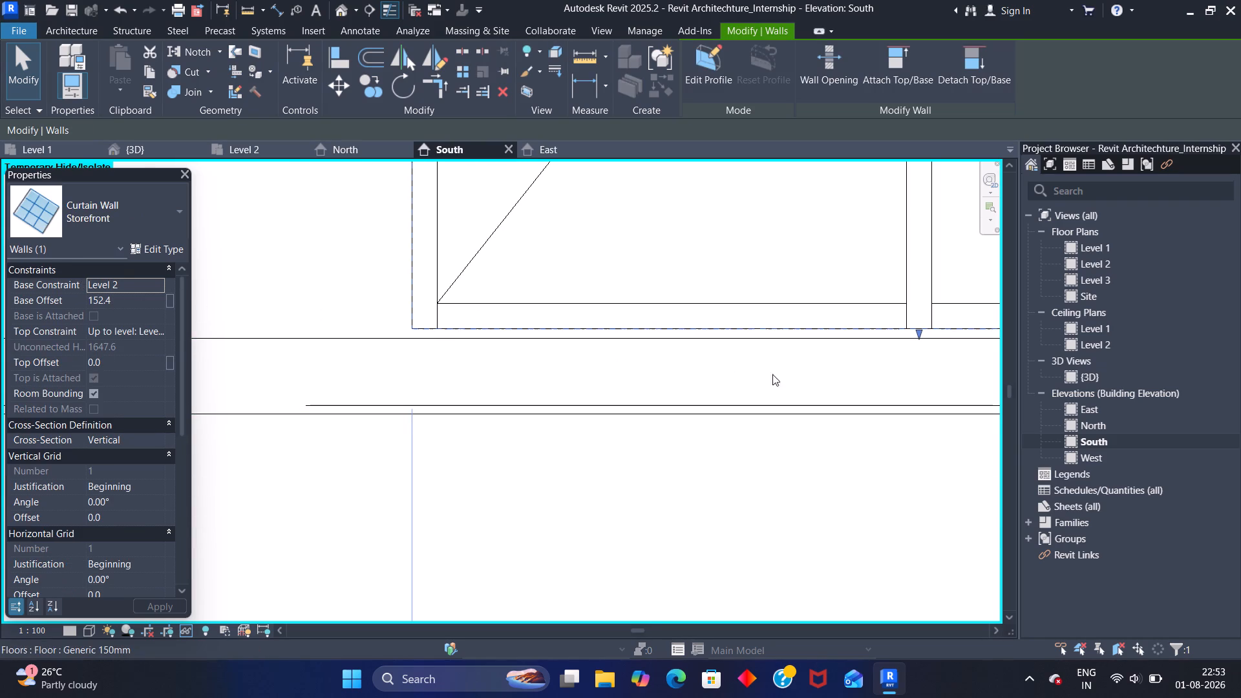
left_click(918, 333)
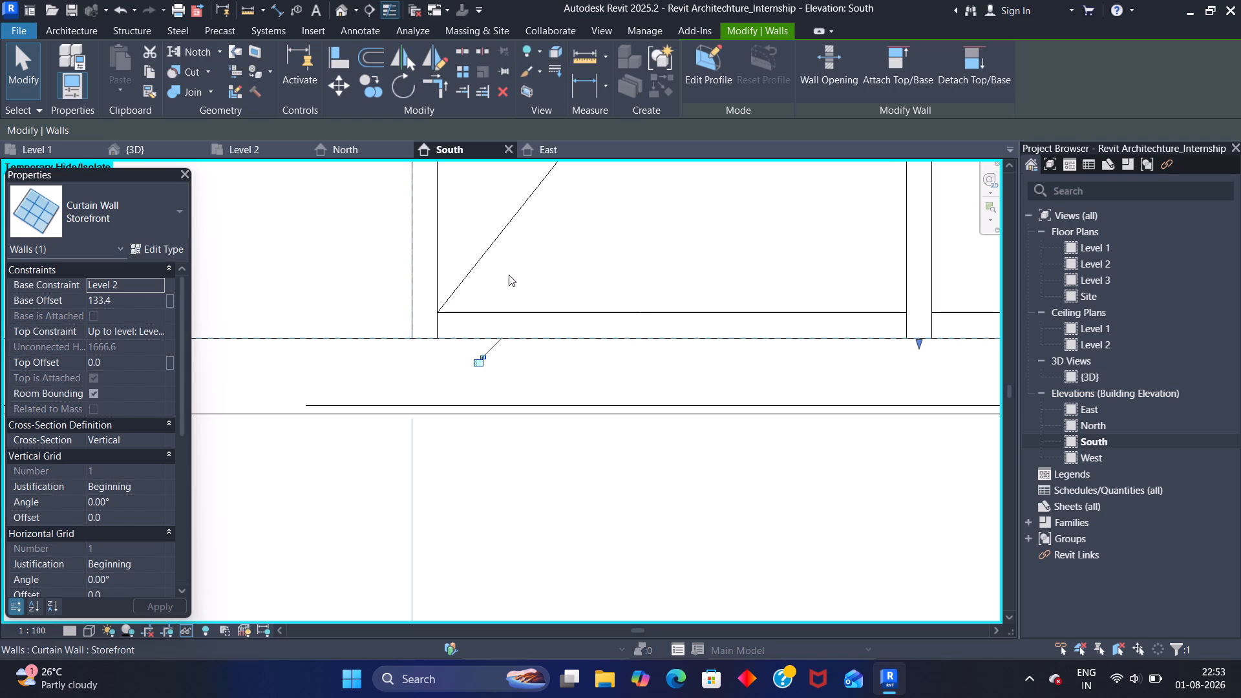
left_click(359, 269)
Check the Level 2 Storefront wall's base offset and its fit against the floor slab in the South elevation.
scroll(429, 286, "down", 2)
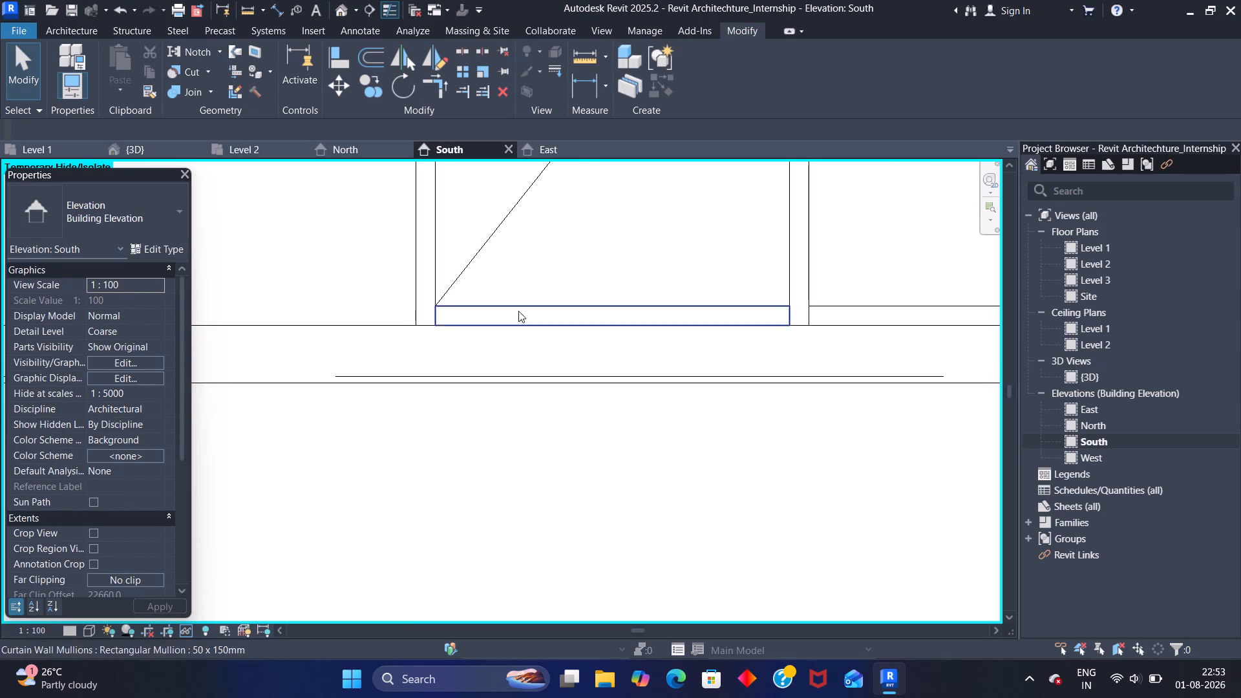
scroll(628, 321, "down", 2)
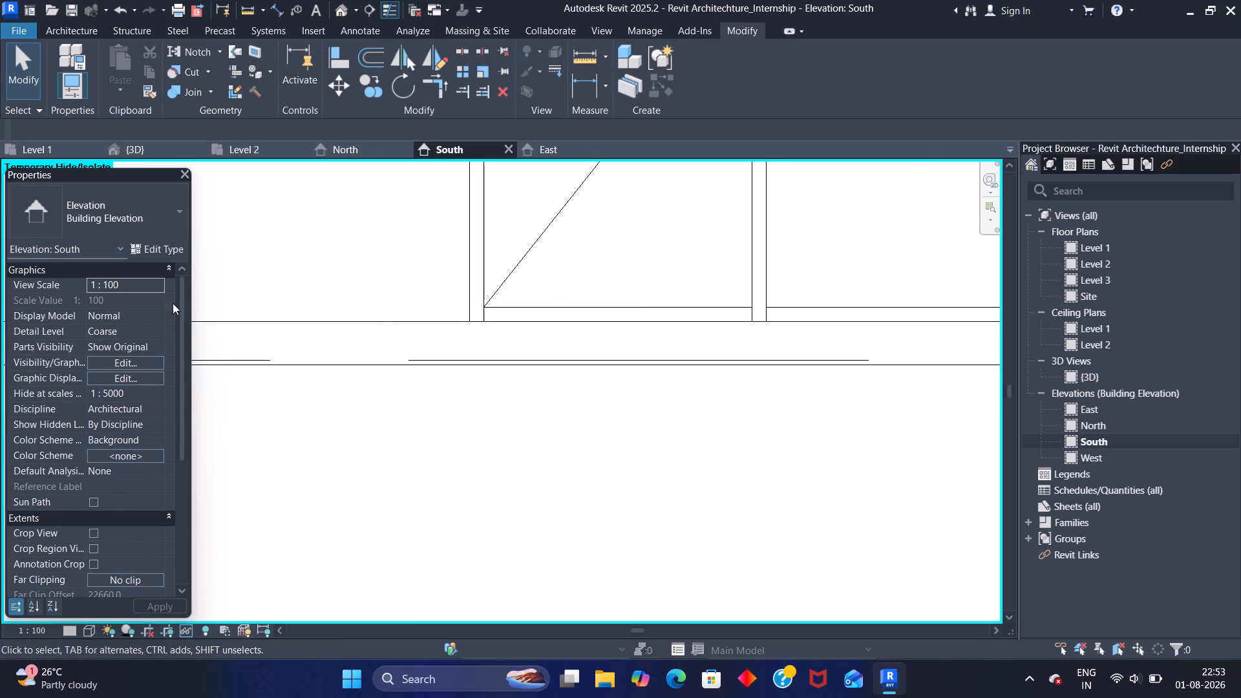
left_click(469, 309)
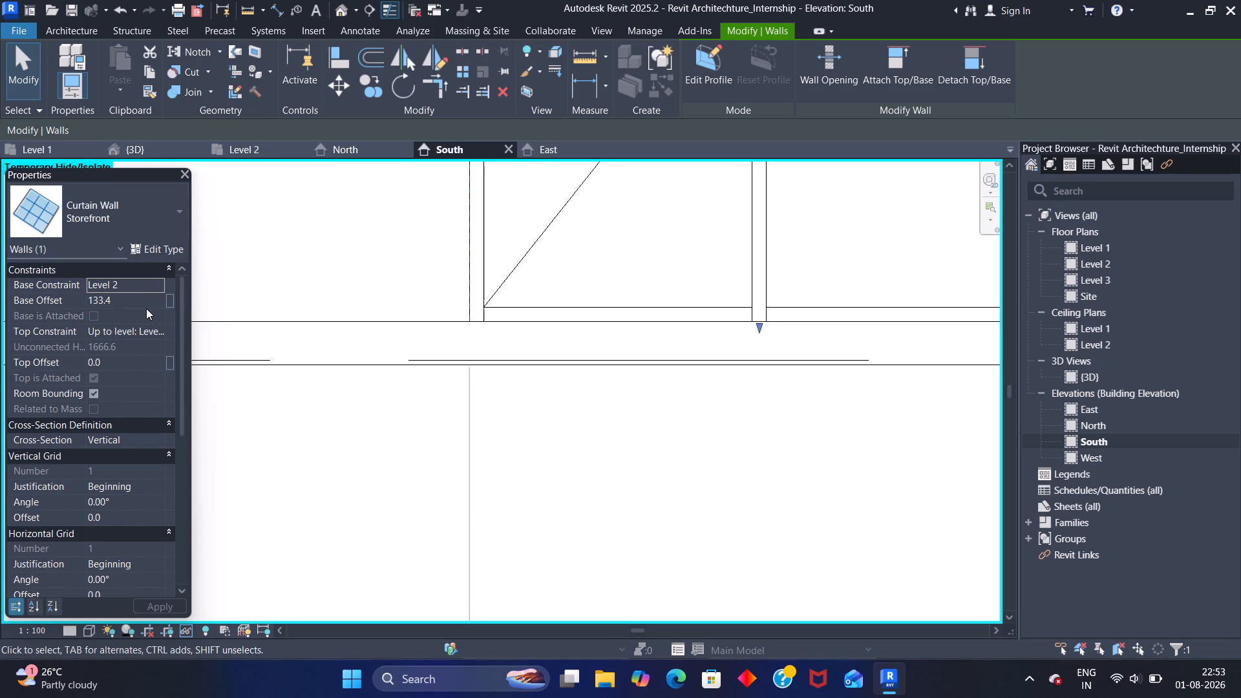
scroll(317, 289, "down", 4)
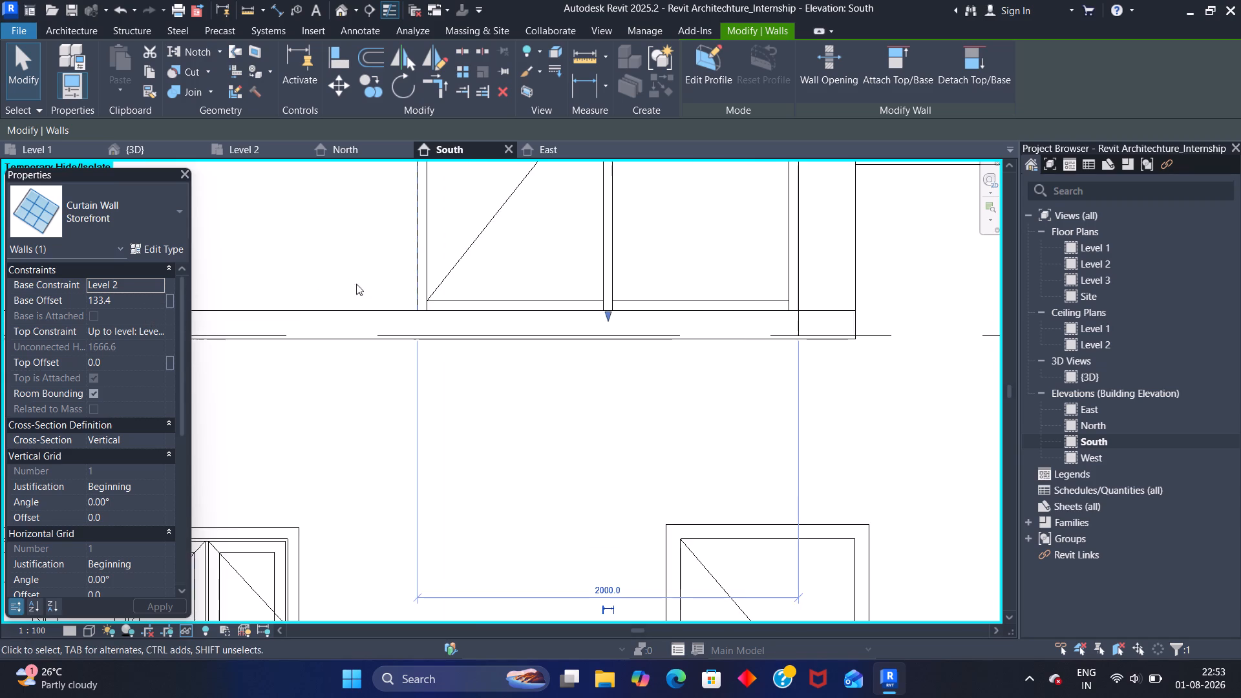
scroll(356, 284, "down", 6)
scroll(748, 320, "down", 7)
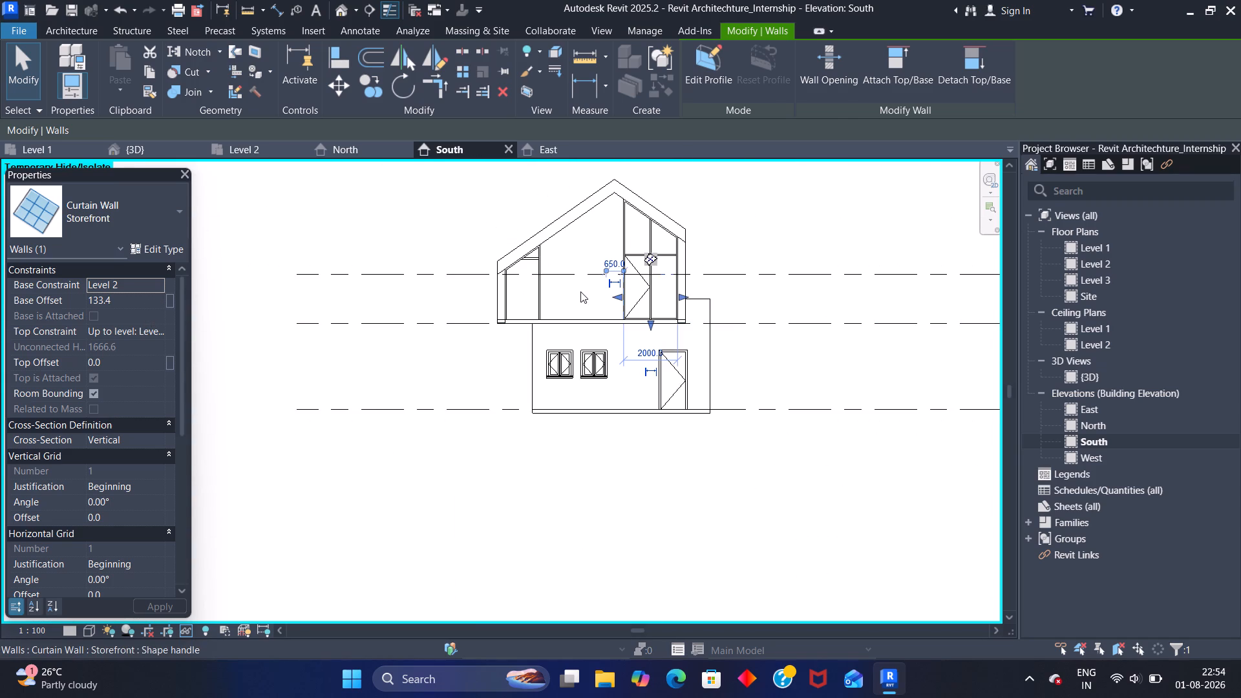
key("Escape")
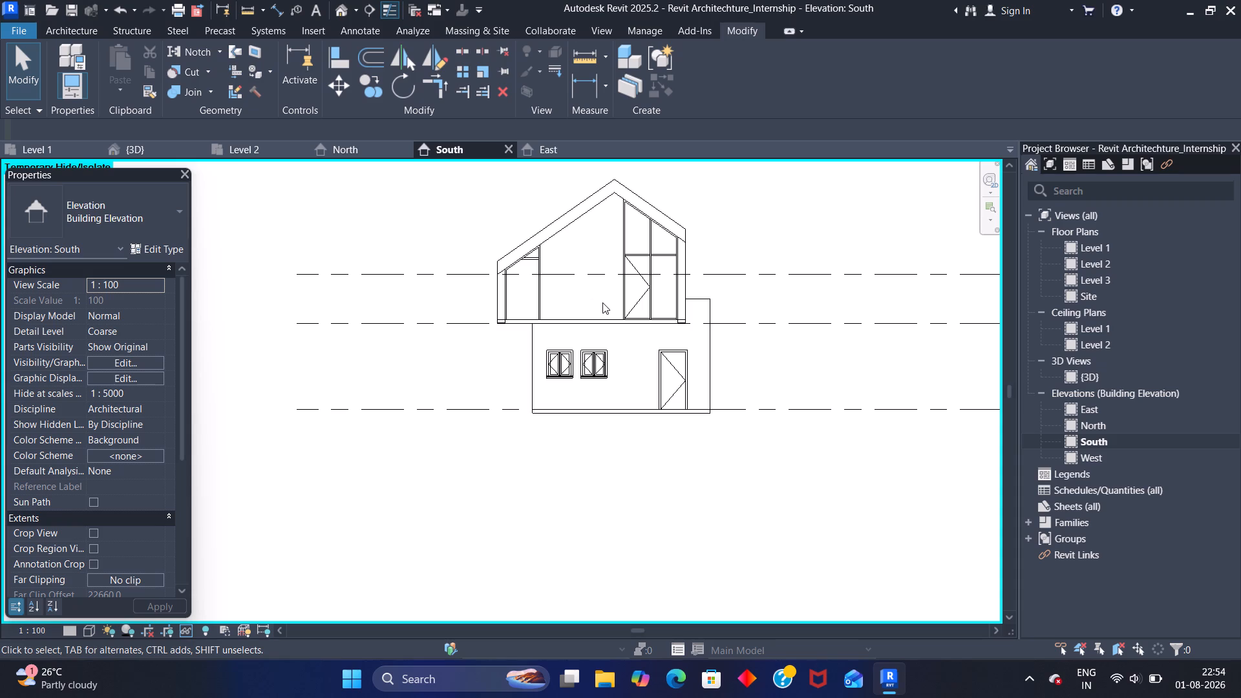
Reset the temporary hide in the South elevation.
key("h")
key("r")
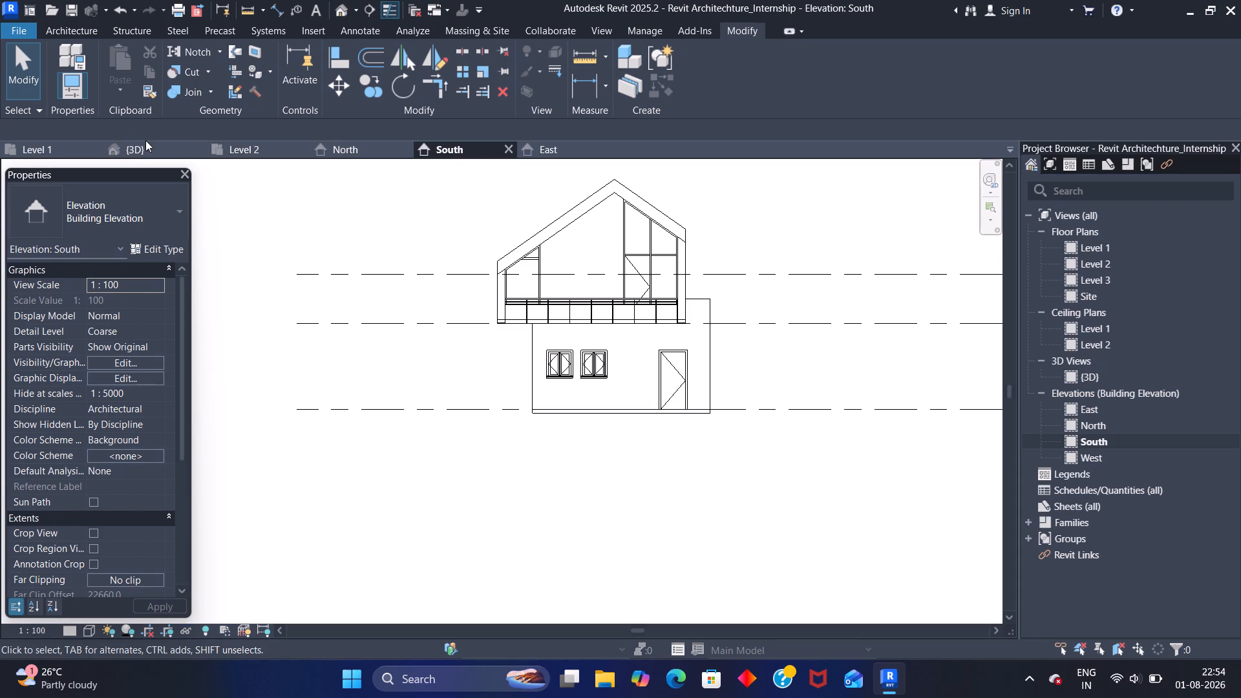
Examine in the 3D view how the balcony's Storefront wall and glass door meet the floor slab behind the railing.
left_click(147, 139)
left_click(158, 151)
scroll(415, 251, "up", 2)
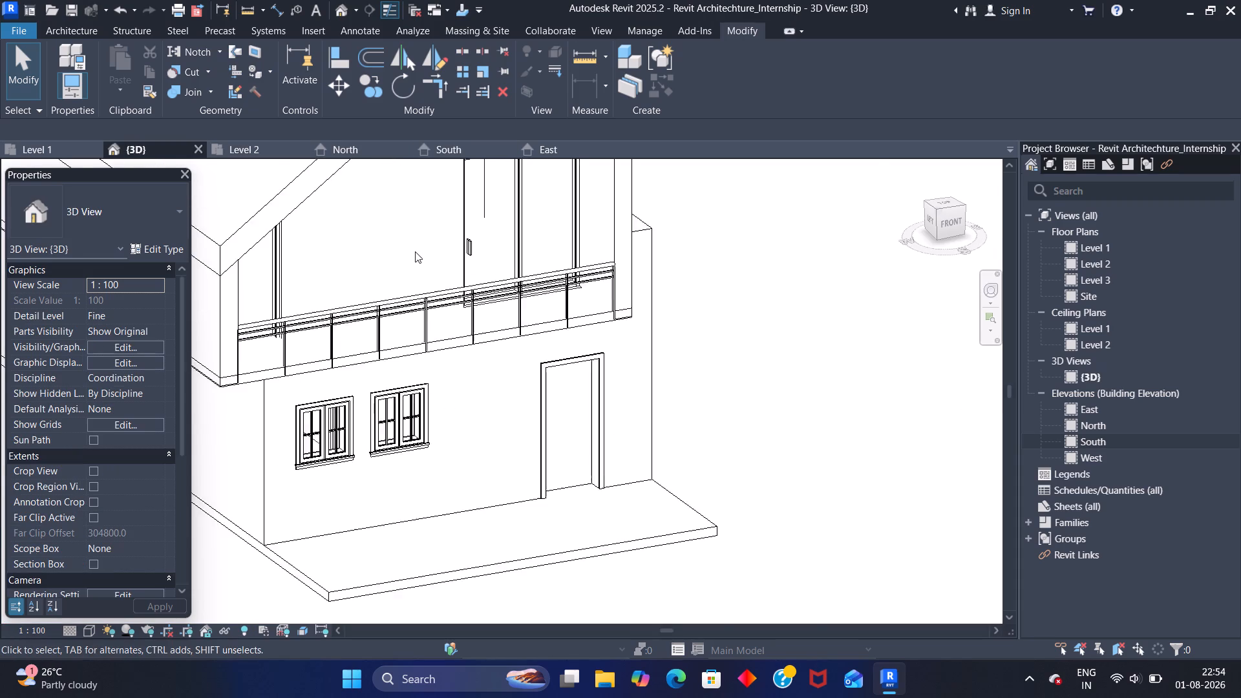
scroll(415, 251, "up", 12)
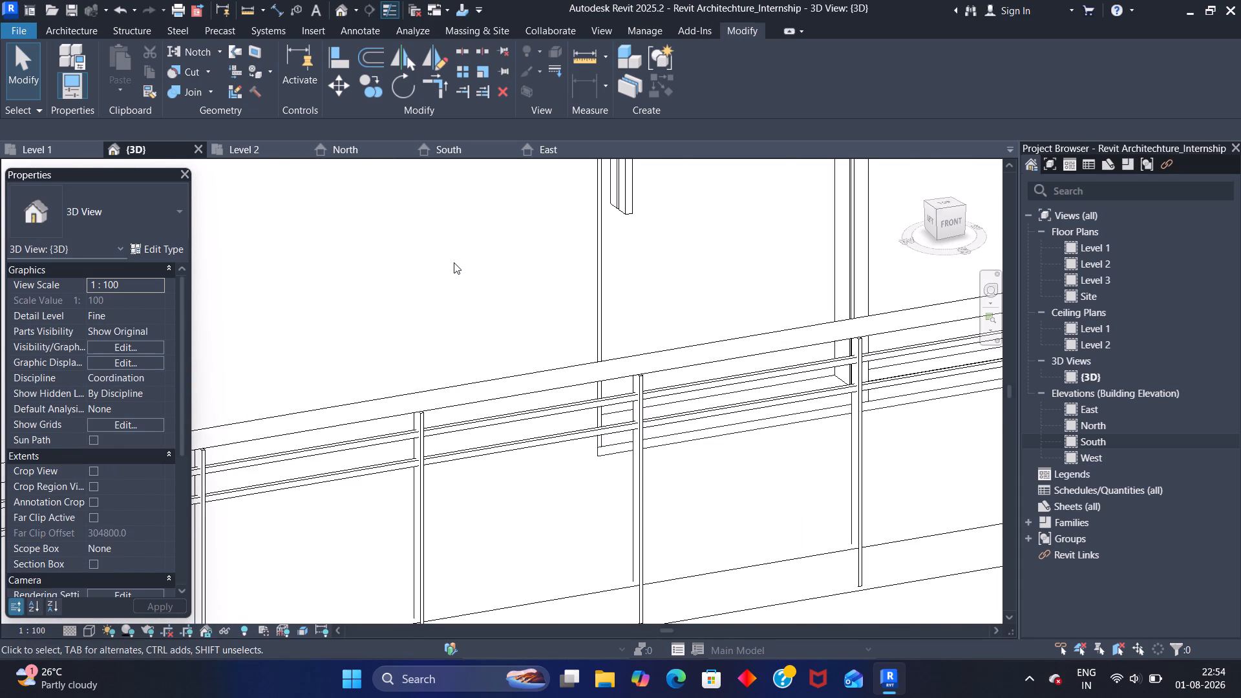
scroll(454, 263, "up", 3)
scroll(452, 267, "down", 9)
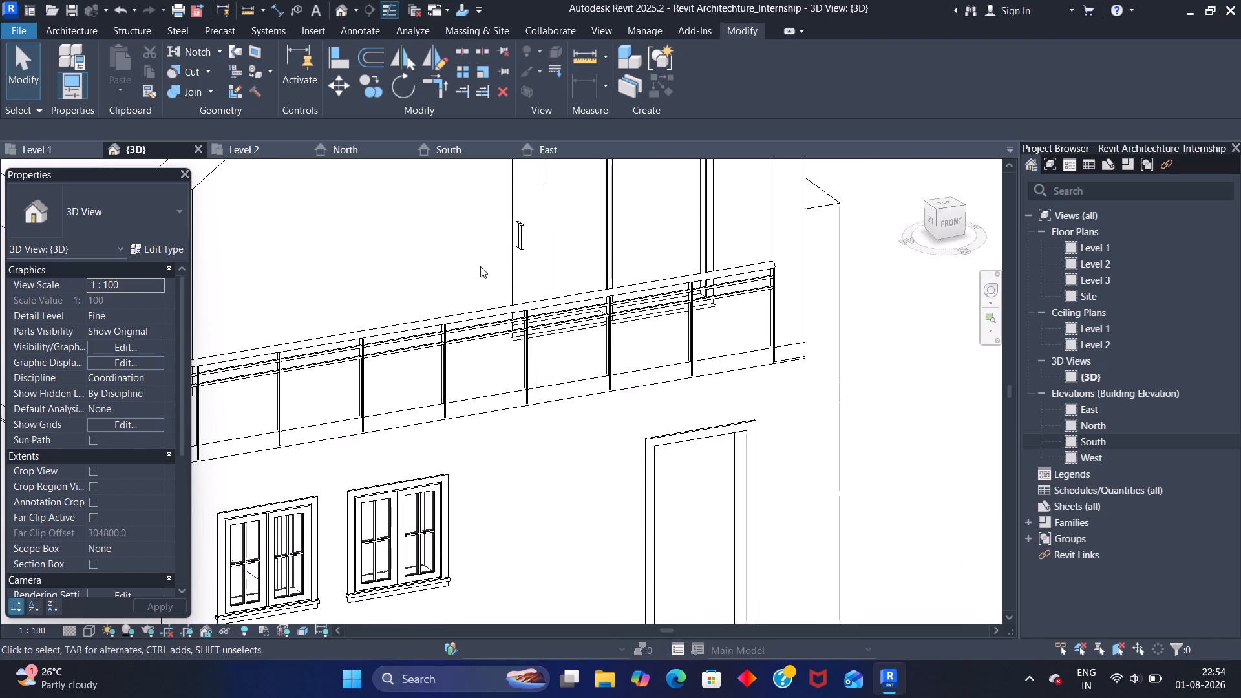
scroll(480, 266, "down", 2)
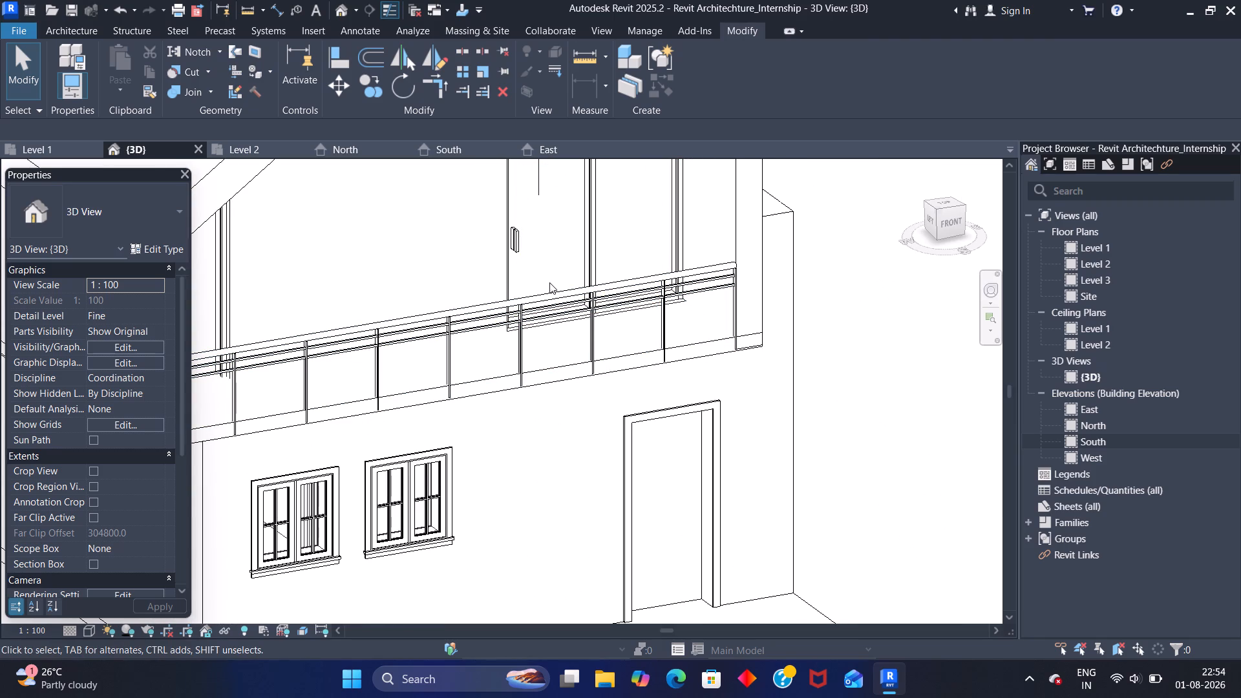
middle_click_drag(535, 271, 555, 340, "shift")
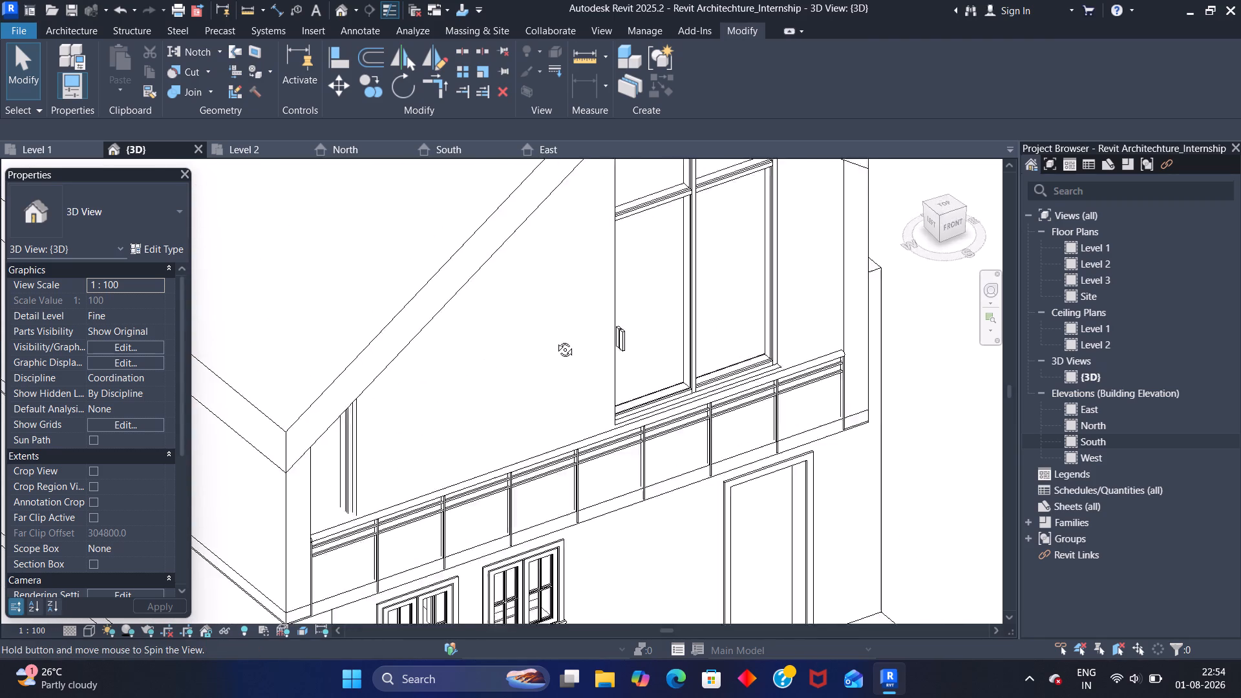
middle_click_drag(555, 340, 595, 352, "shift")
middle_click_drag(748, 273, 477, 364)
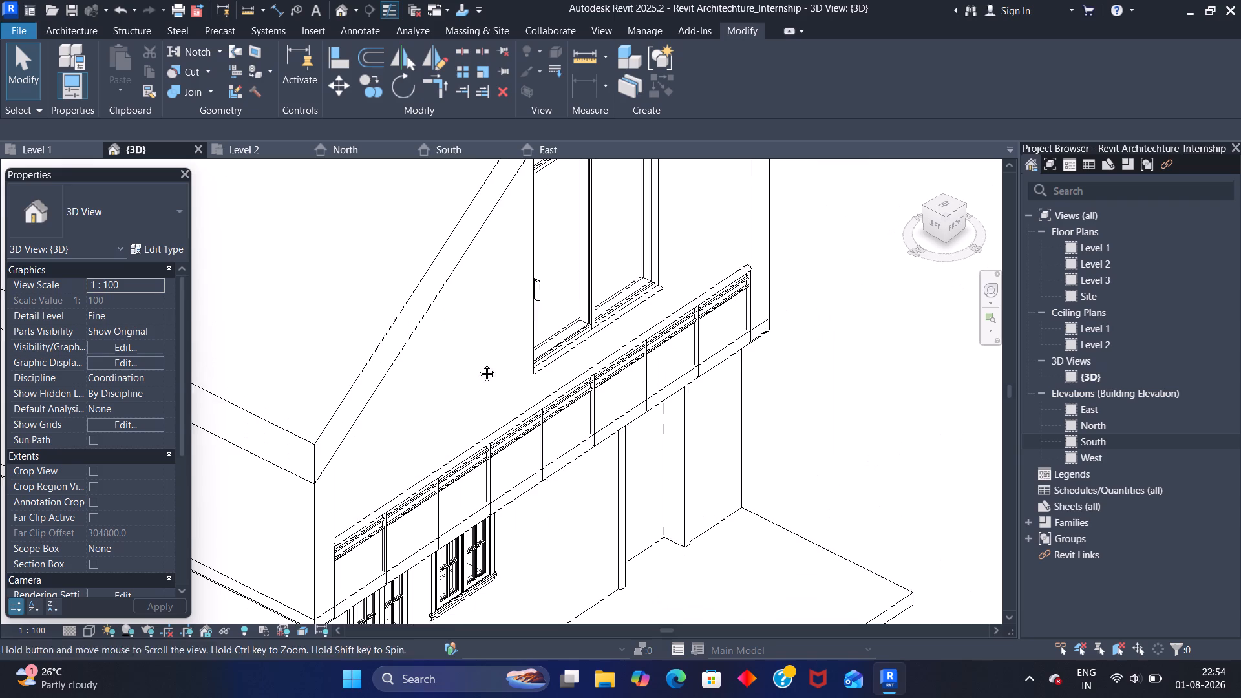
middle_click_drag(477, 364, 476, 364)
scroll(544, 330, "down", 5)
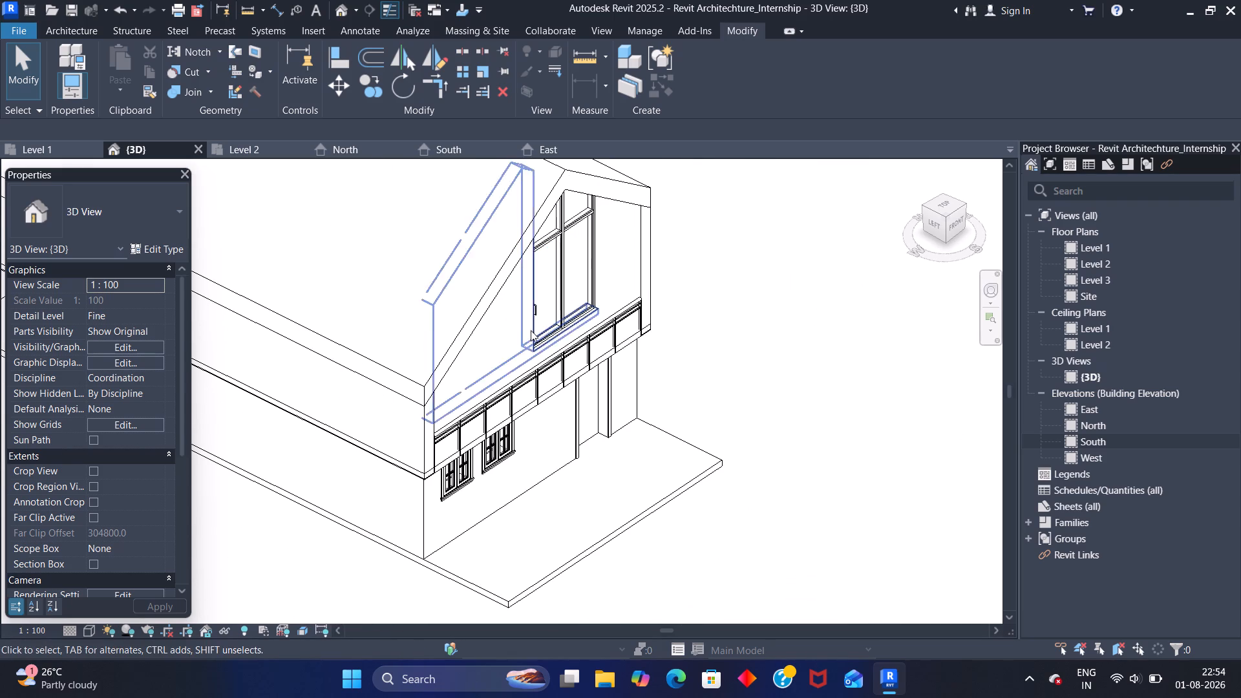
scroll(500, 343, "down", 1)
scroll(543, 351, "up", 2)
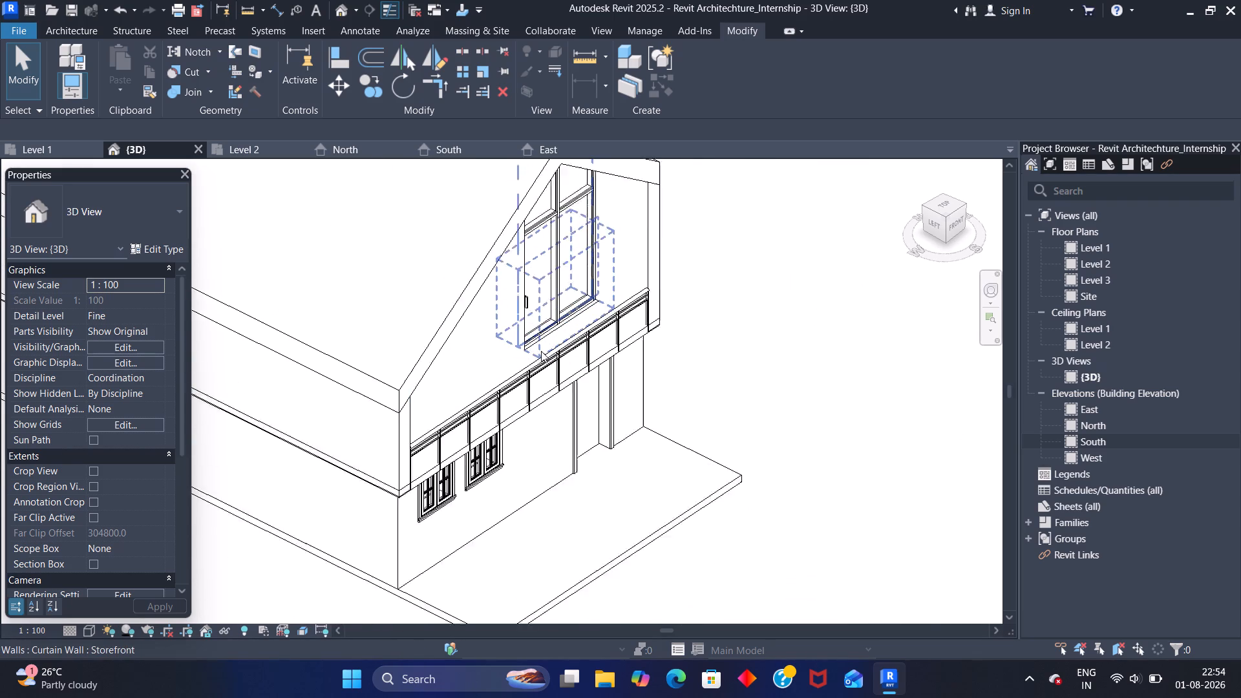
scroll(541, 351, "up", 9)
scroll(471, 348, "up", 2)
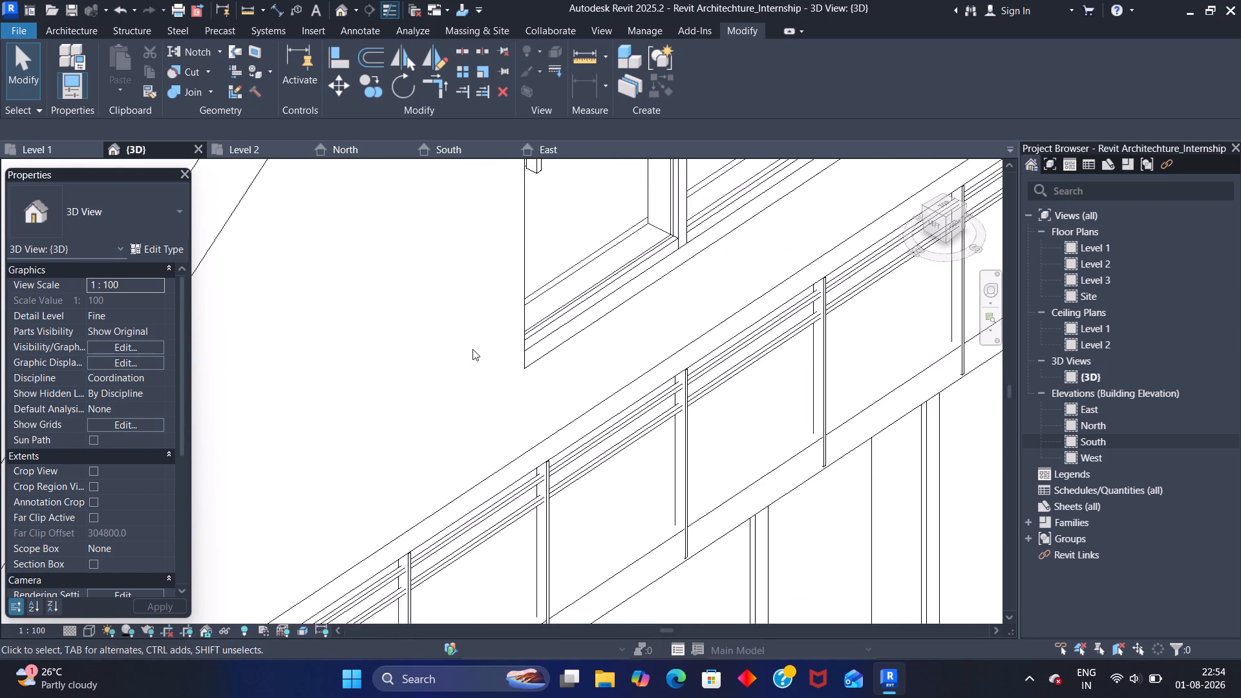
scroll(472, 349, "up", 2)
scroll(479, 351, "down", 6)
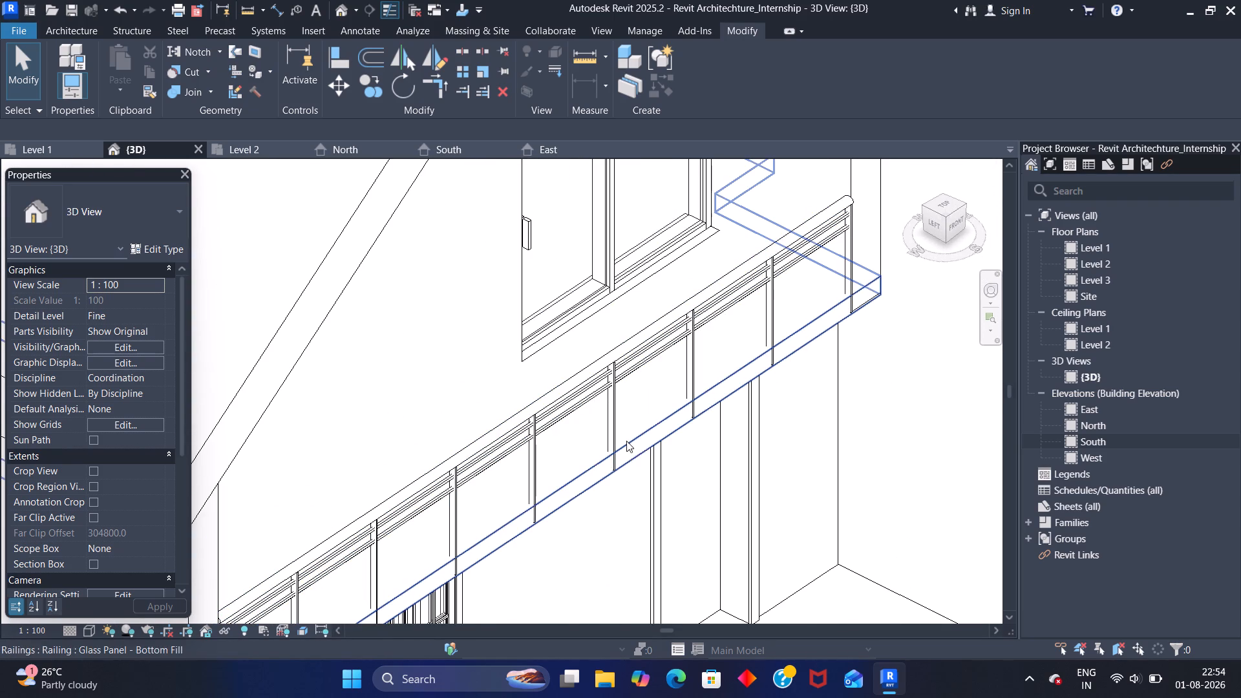
Select the Level 2 floor slab and examine its edge and balcony corner behind the glass railing in the 3D view.
left_click(640, 447)
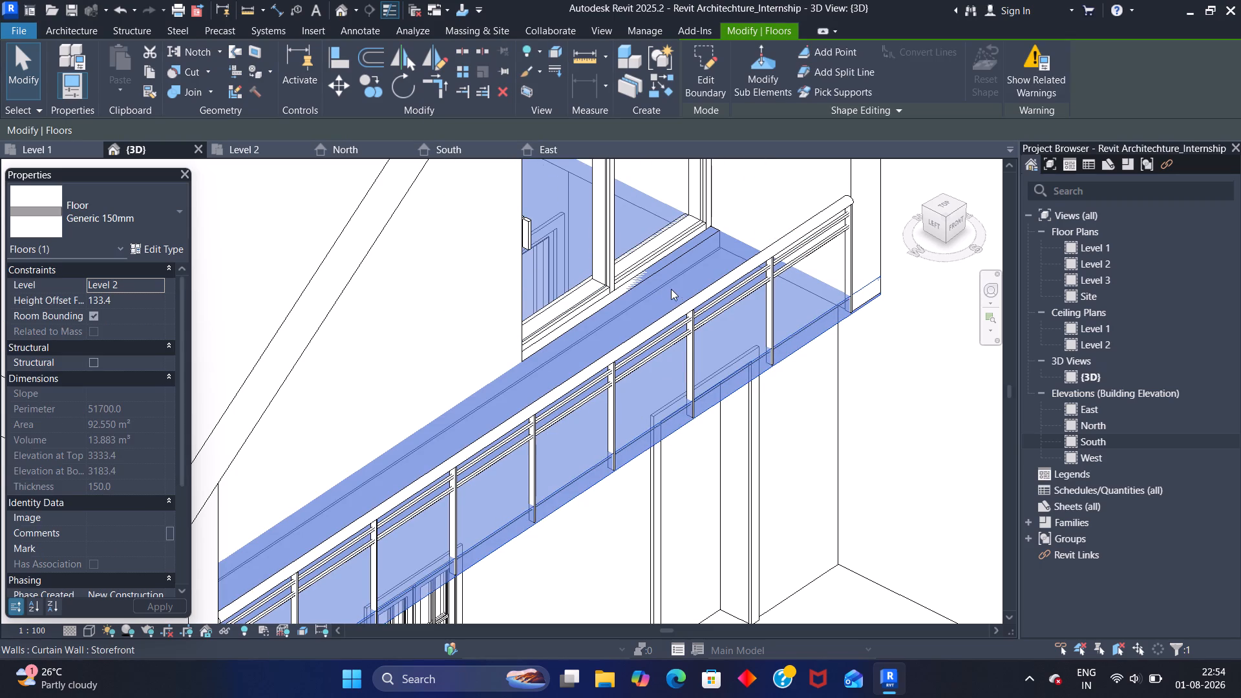
middle_click_drag(675, 288, 637, 221, "shift")
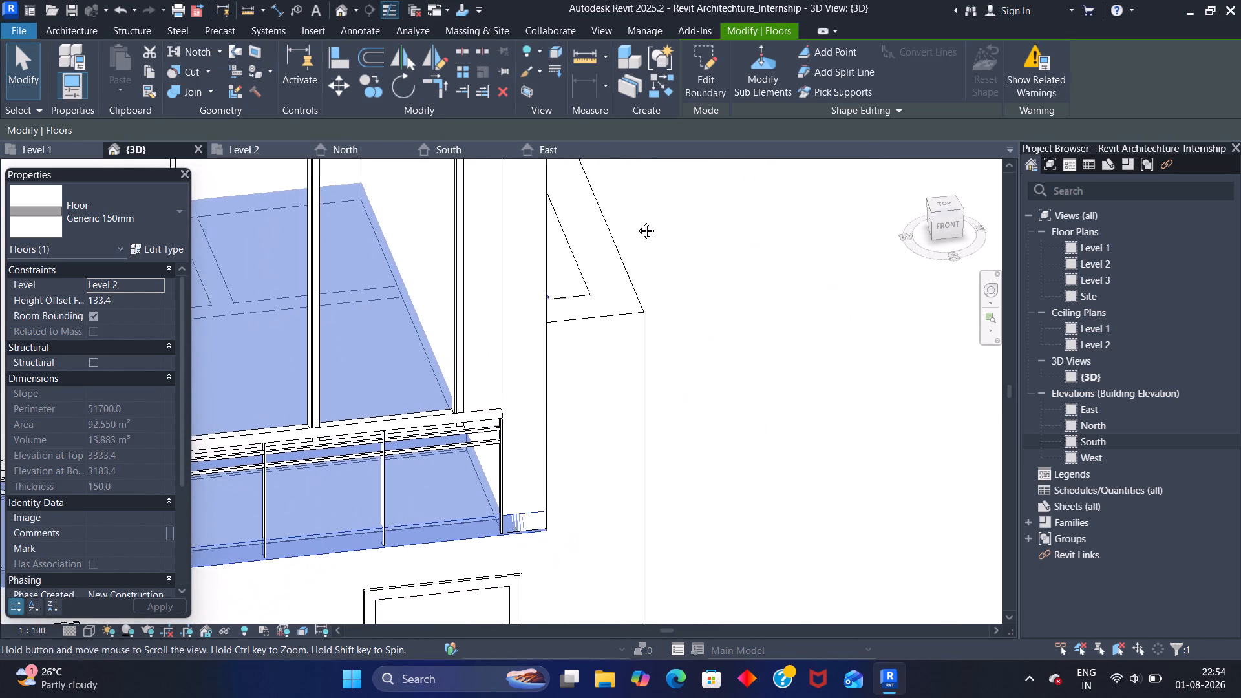
middle_click_drag(637, 221, 659, 157, "shift")
middle_click_drag(625, 340, 580, 325, "shift")
middle_click_drag(394, 395, 495, 337)
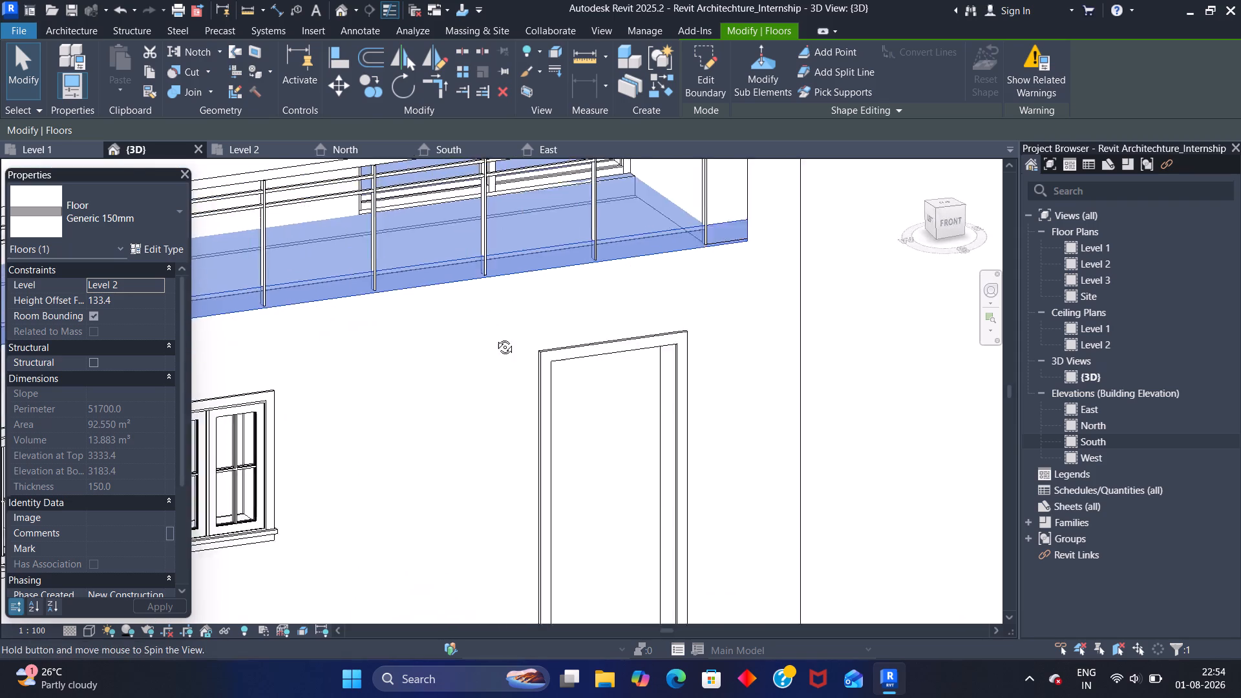
middle_click_drag(495, 337, 429, 365)
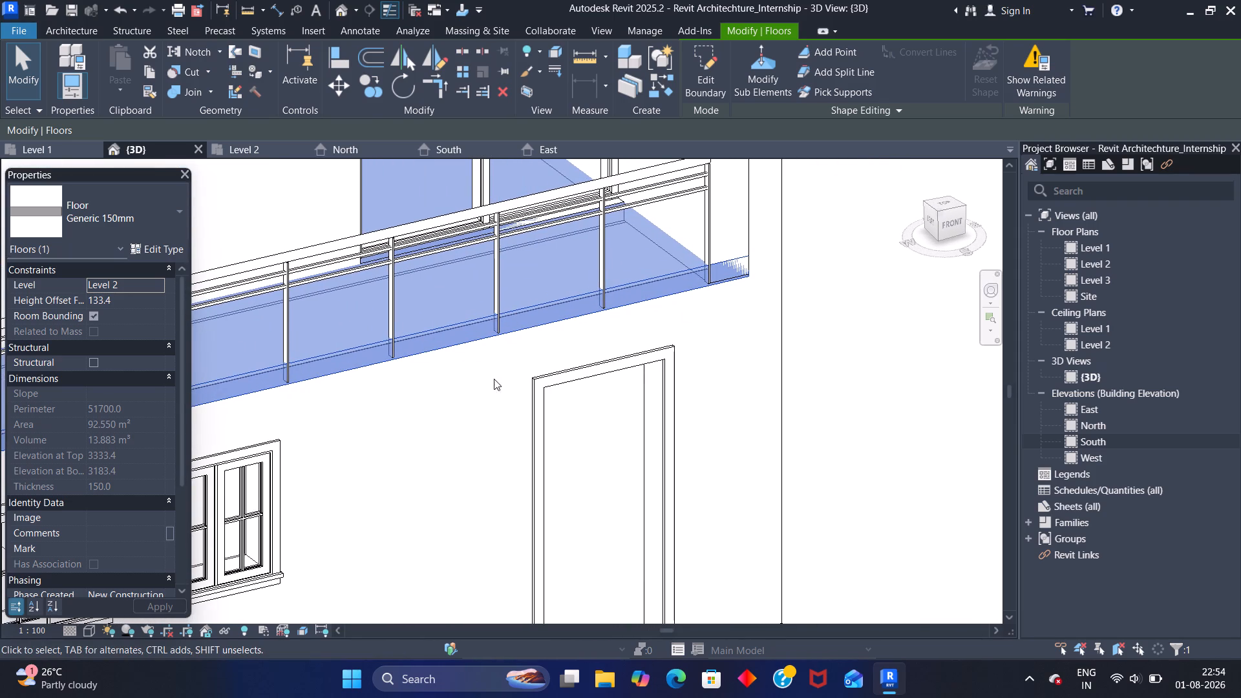
middle_click_drag(488, 381, 465, 328, "shift")
middle_click_drag(444, 202, 455, 222)
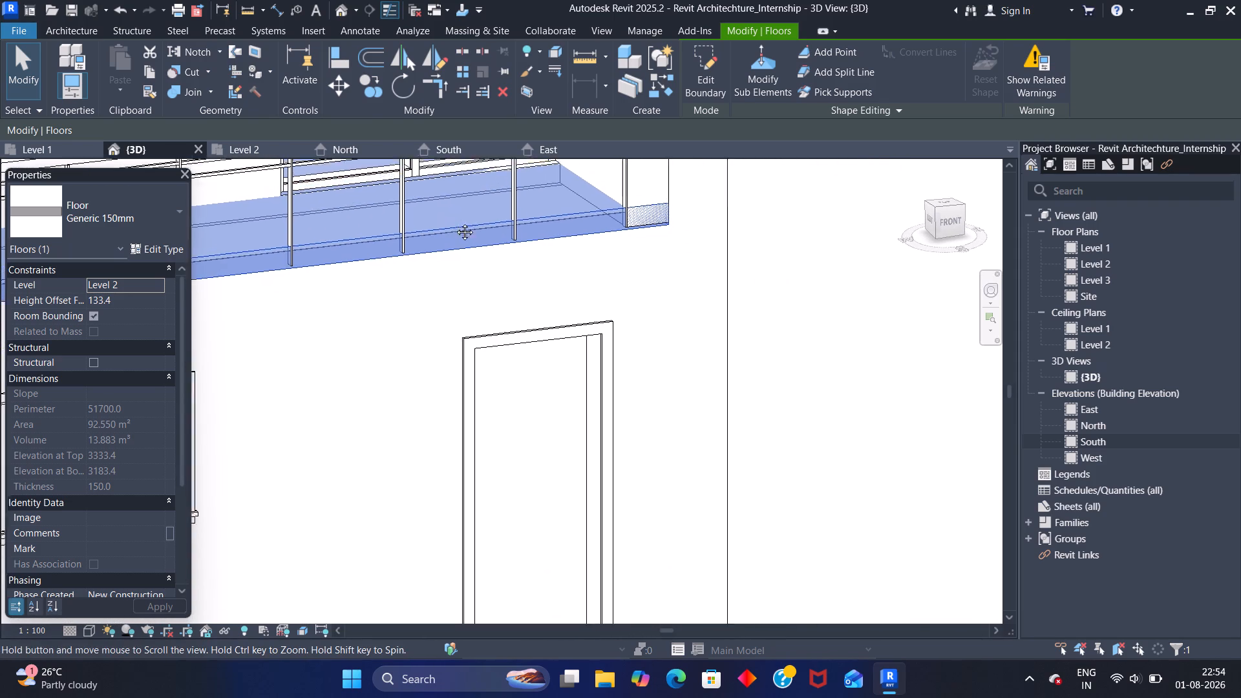
middle_click_drag(455, 222, 489, 407)
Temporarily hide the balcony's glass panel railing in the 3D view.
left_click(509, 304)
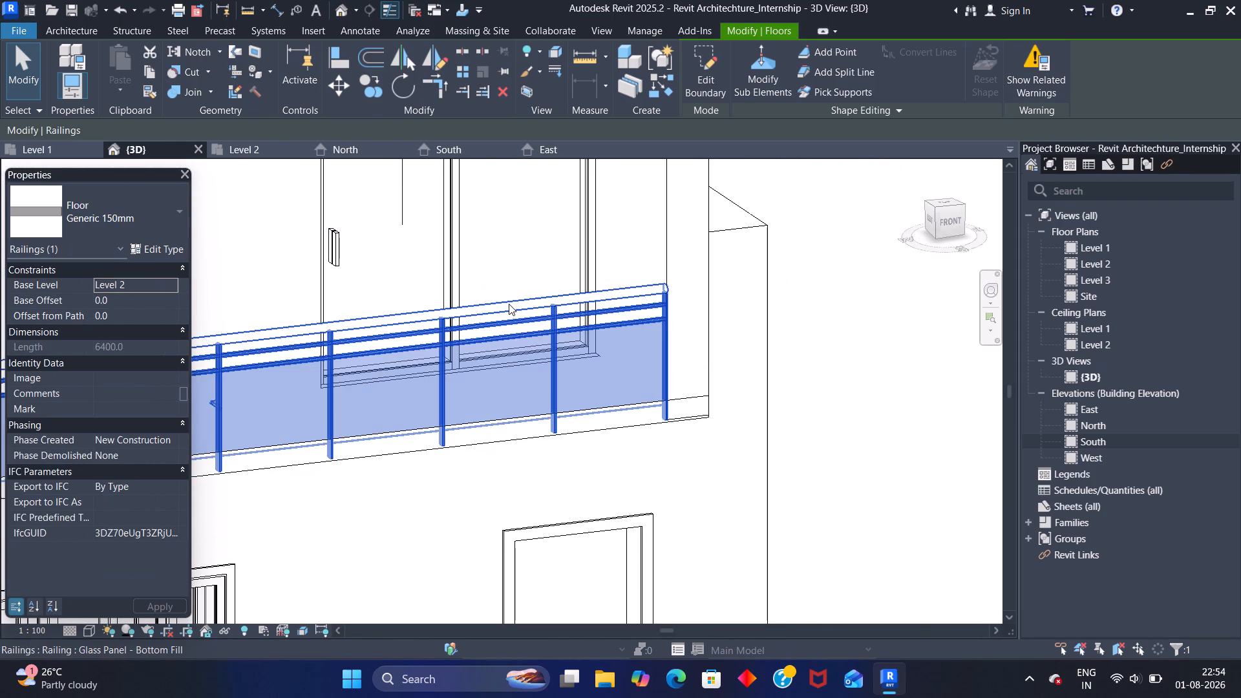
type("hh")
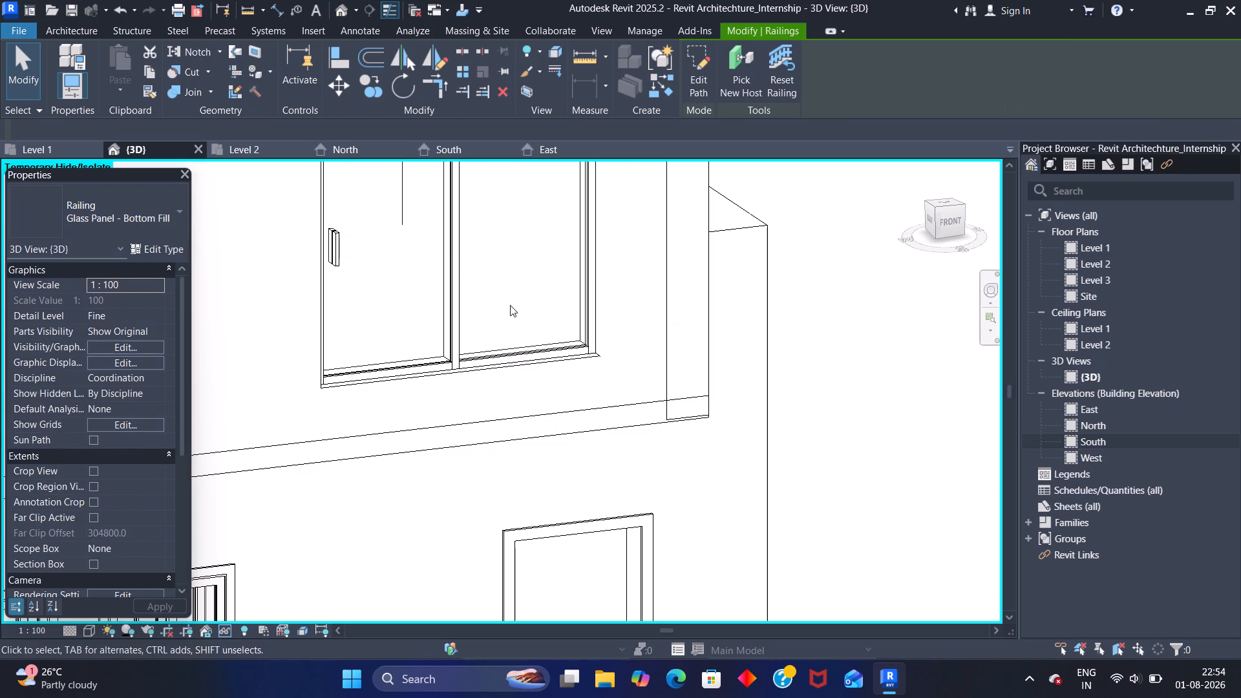
Select the Level 2 floor slab and examine how the balcony's Storefront wall and glass door sit on it from the front.
left_click(593, 408)
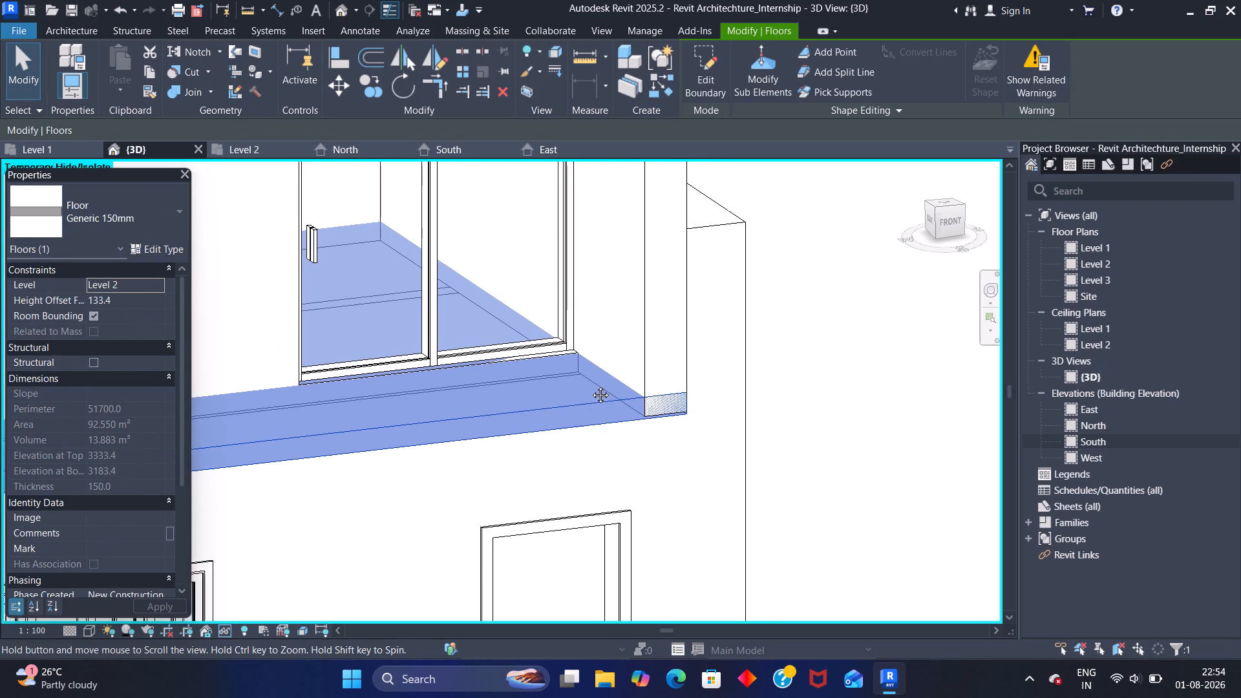
middle_click_drag(623, 354, 563, 374, "shift")
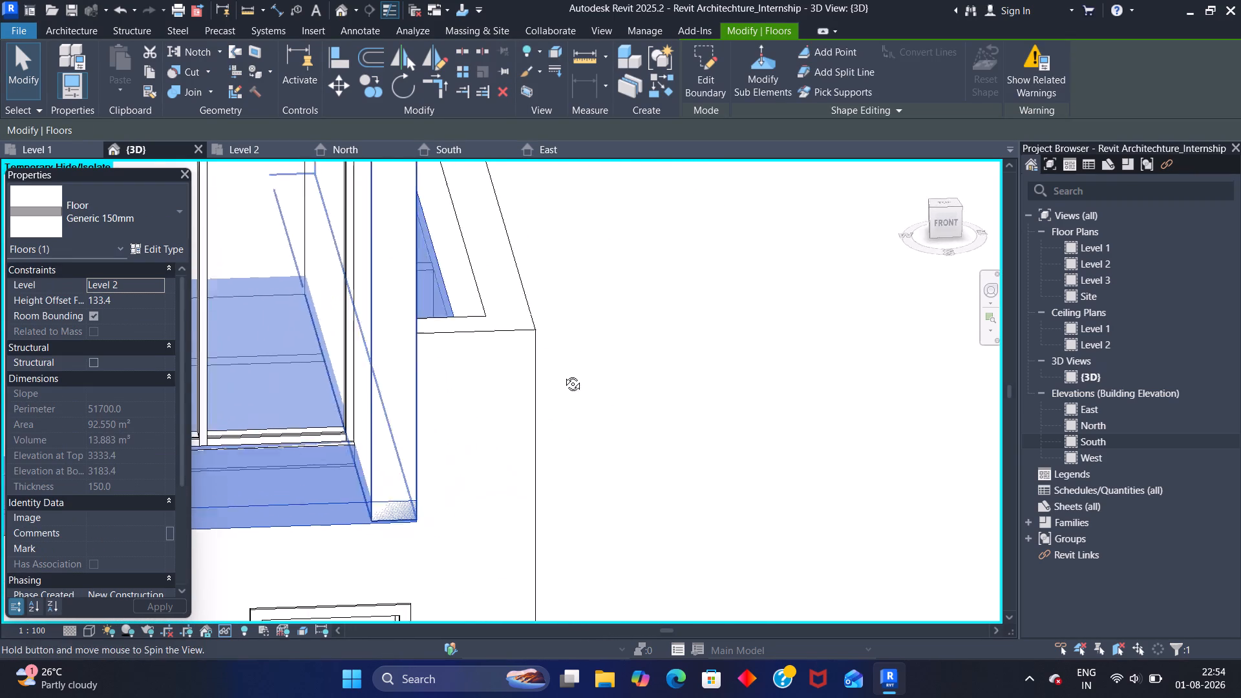
middle_click_drag(563, 374, 558, 374, "shift")
middle_click_drag(539, 370, 1039, 371)
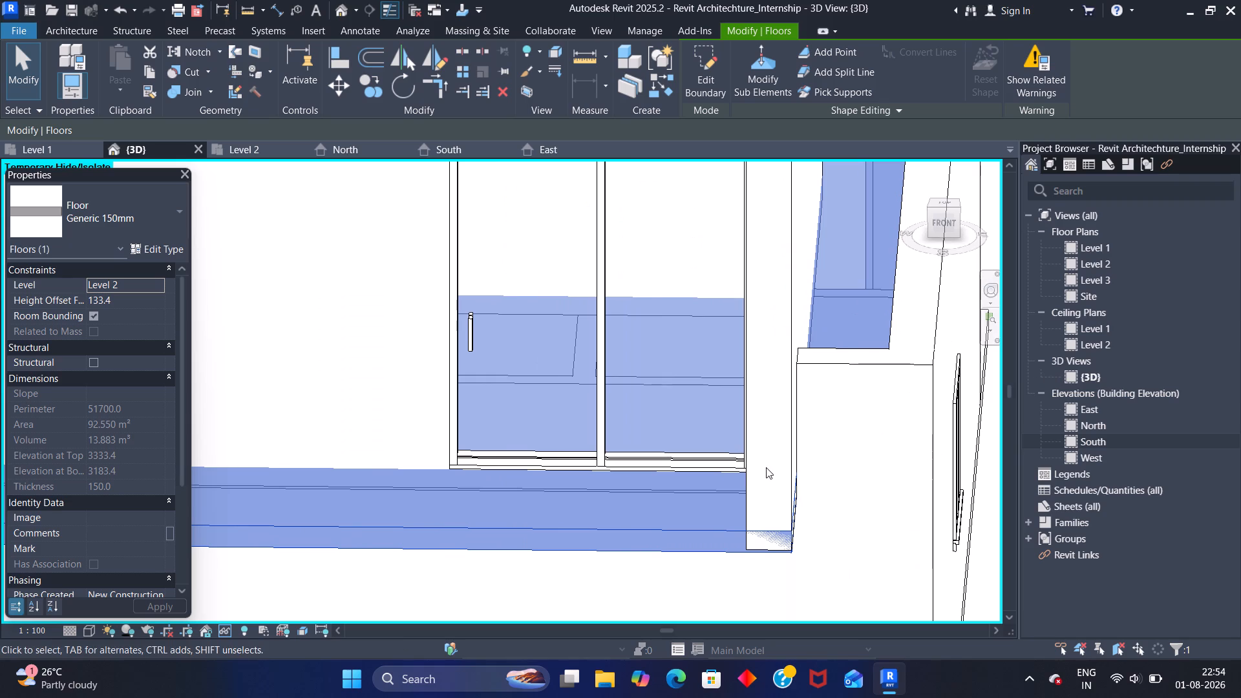
middle_click_drag(766, 463, 776, 407, "shift")
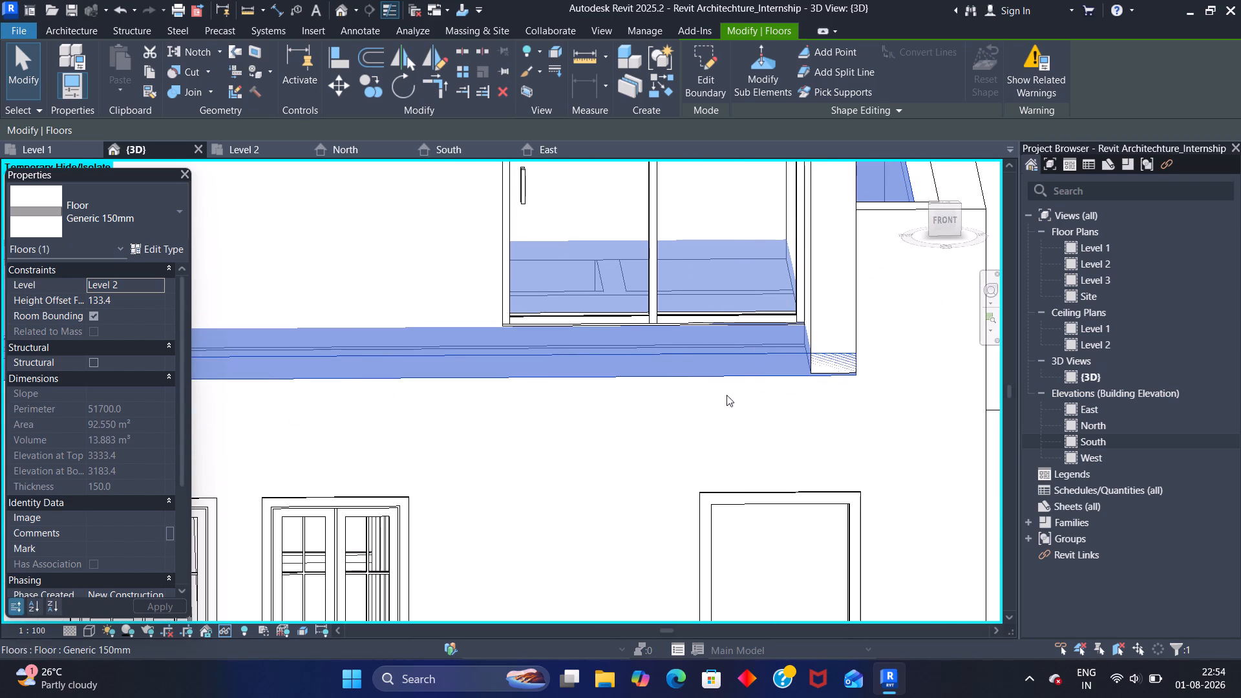
middle_click_drag(759, 427, 797, 562)
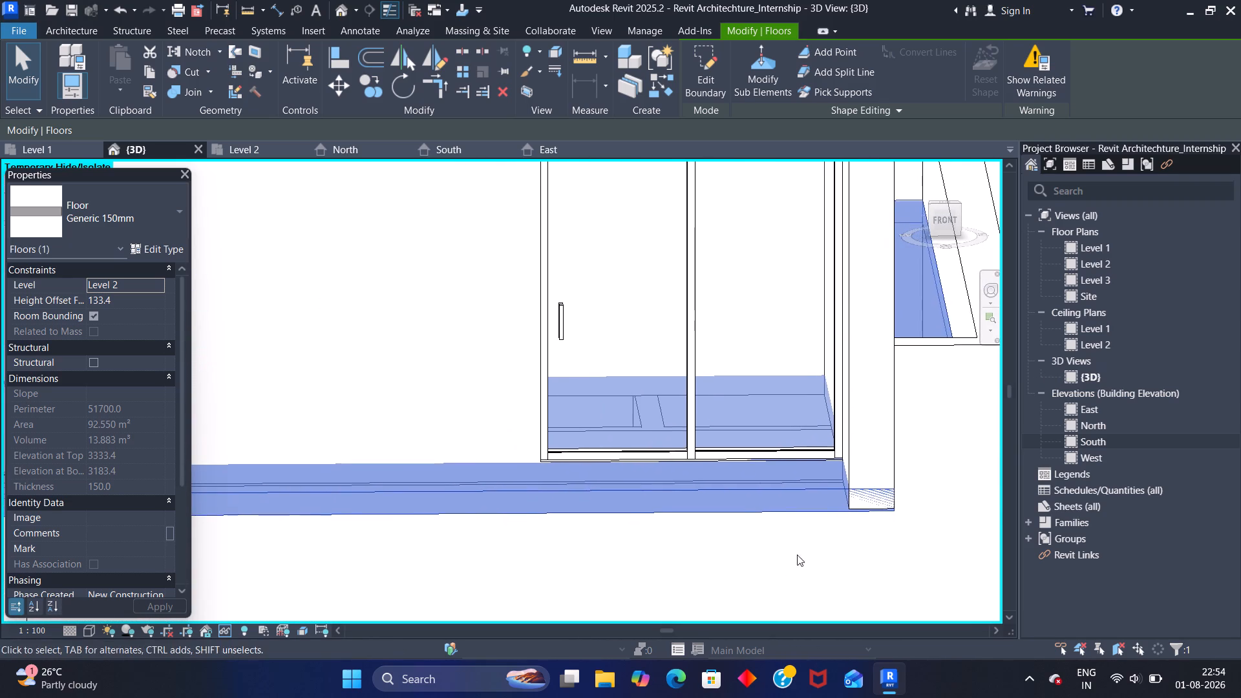
middle_click_drag(400, 566, 402, 569, "shift")
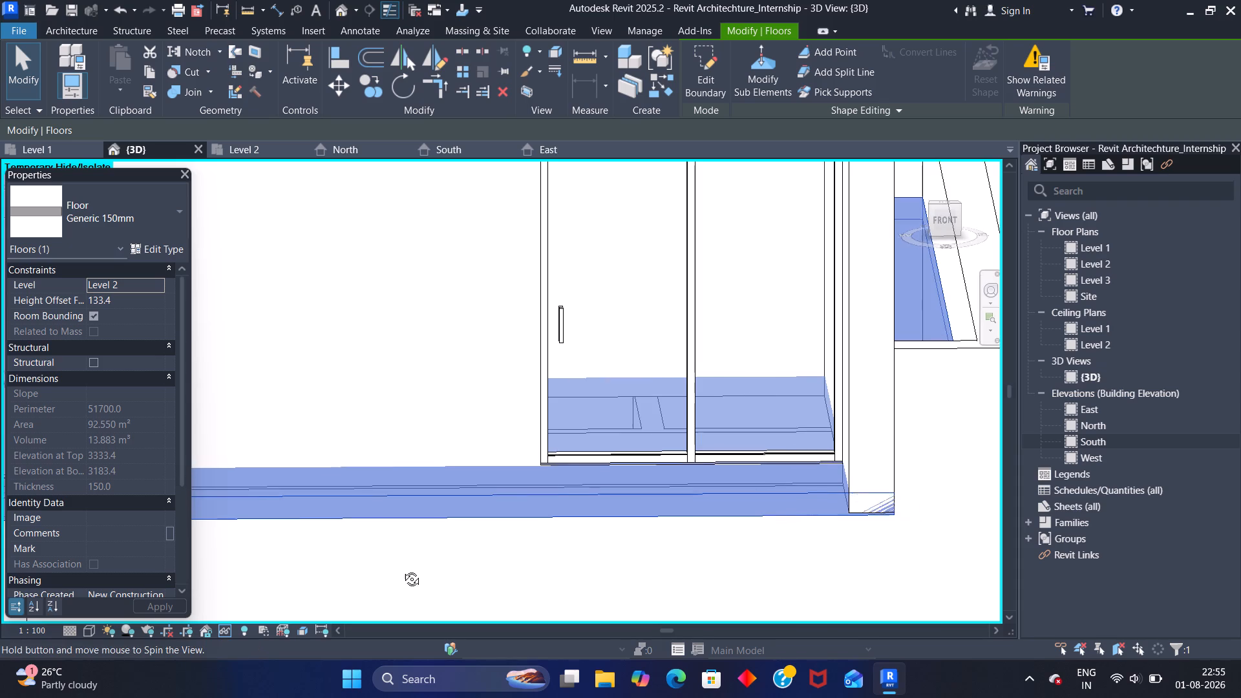
Examine how the Level 2 Storefront walls at the back and right side of the house meet the highlighted floor slab.
middle_click_drag(402, 569, 723, 556, "shift")
scroll(652, 546, "down", 7)
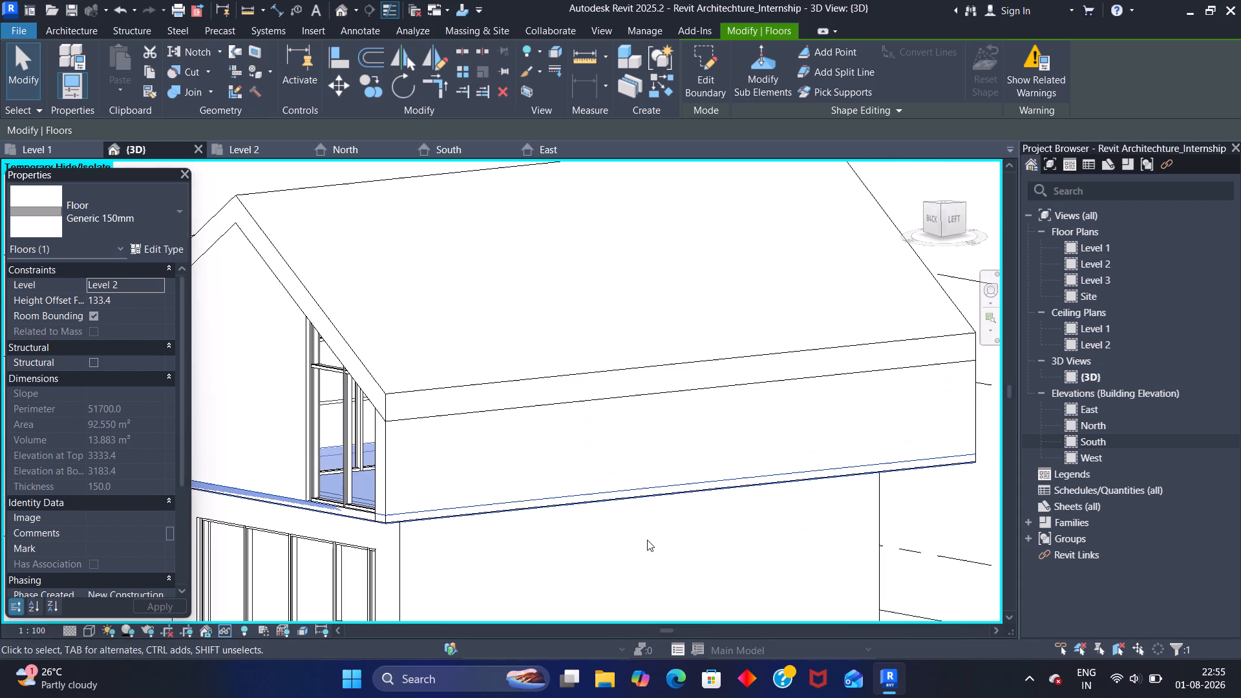
scroll(573, 558, "down", 2)
middle_click_drag(502, 566, 604, 553, "shift")
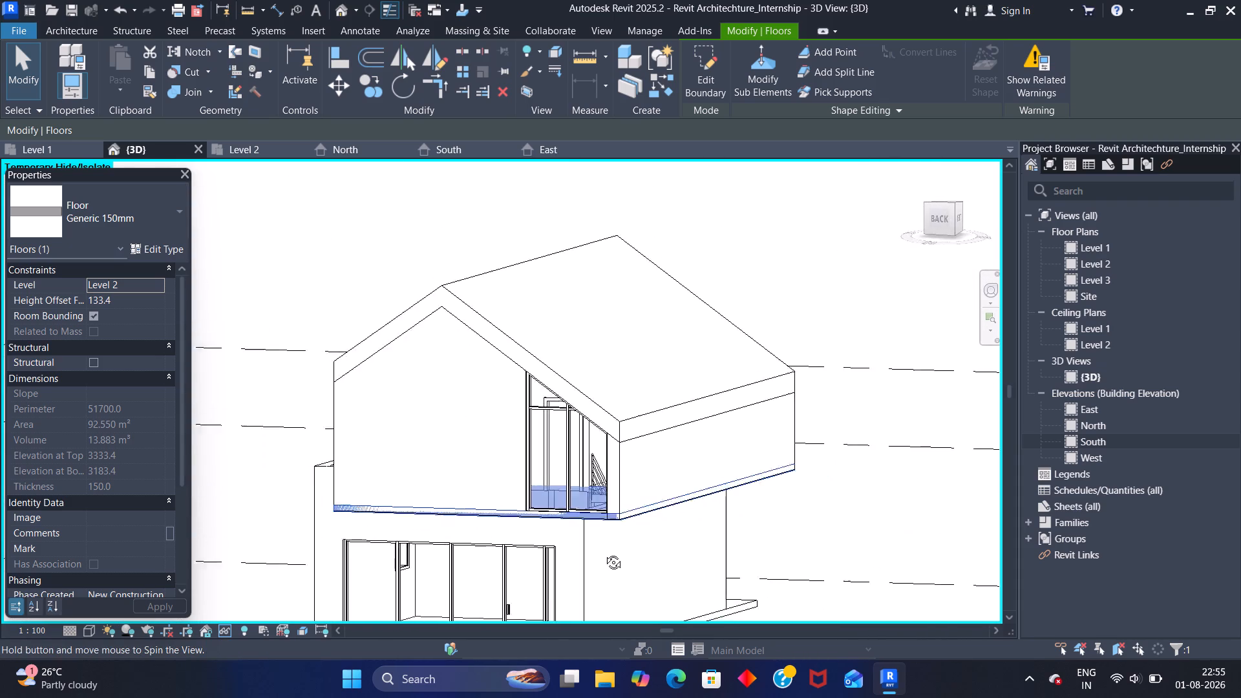
middle_click_drag(604, 553, 633, 549, "shift")
scroll(628, 501, "up", 8)
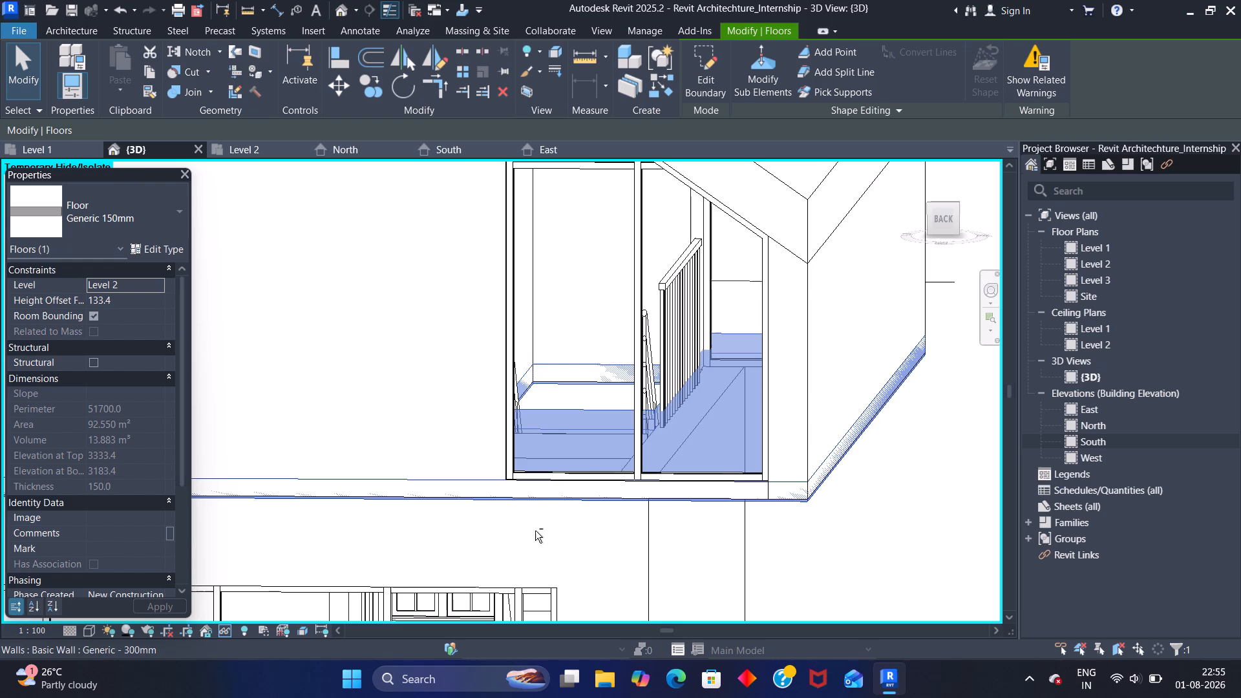
middle_click_drag(530, 530, 718, 544, "shift")
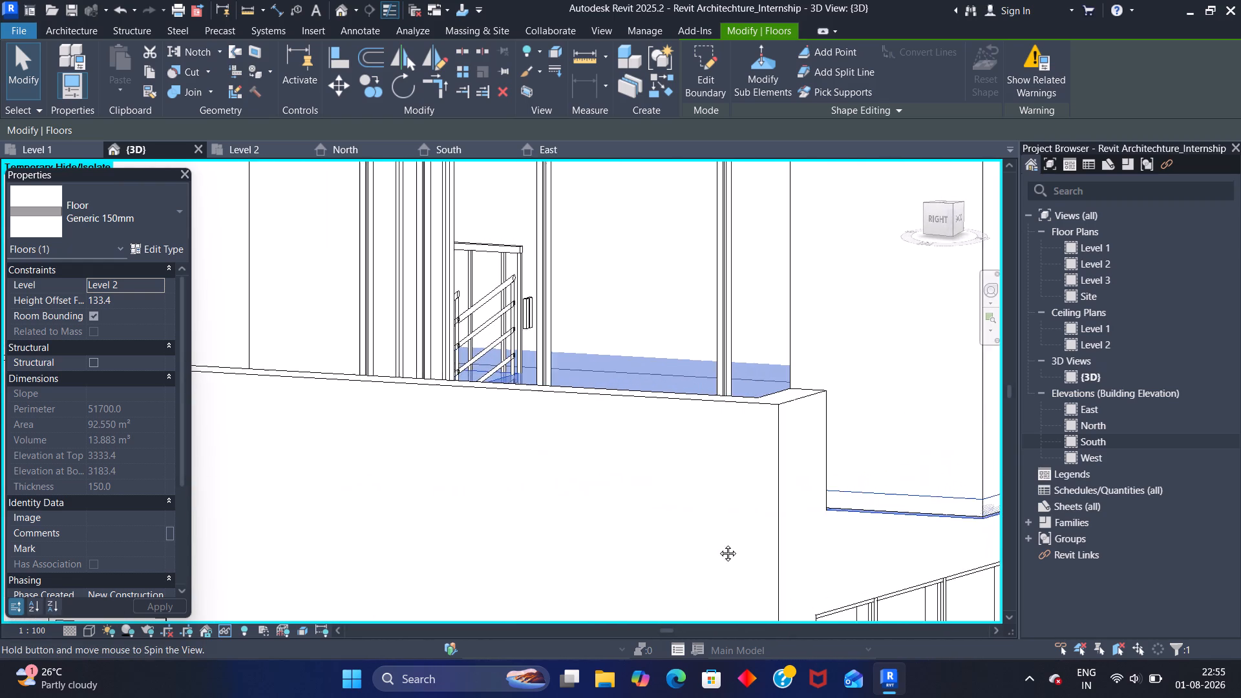
middle_click_drag(718, 544, 723, 544, "shift")
middle_click_drag(659, 448, 677, 558, "shift")
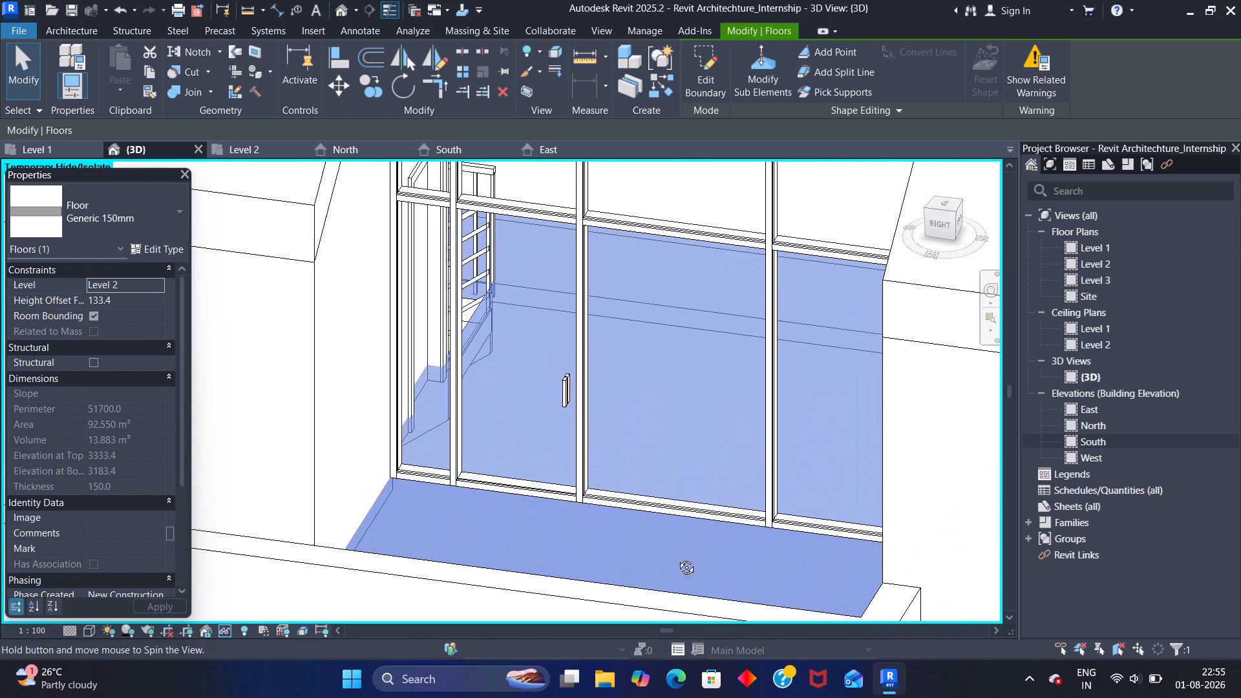
middle_click_drag(677, 558, 679, 563, "shift")
scroll(617, 533, "up", 4)
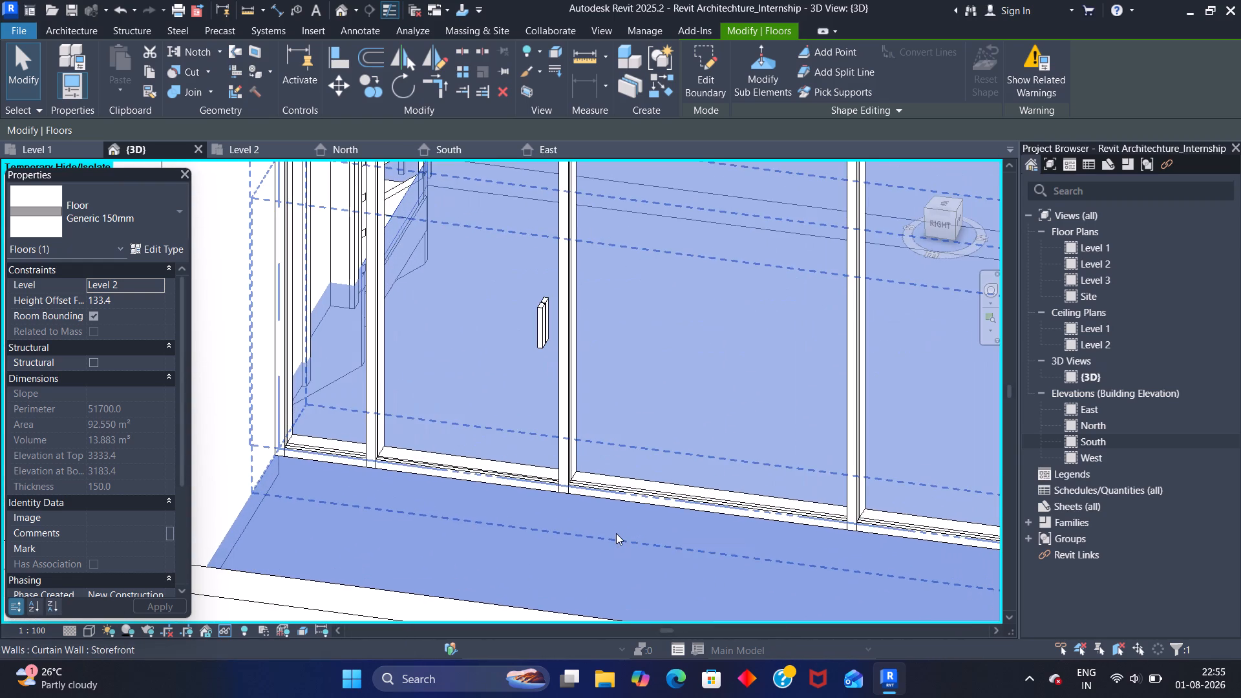
scroll(615, 533, "down", 8)
Add the ground floor slab to the selection and compare how the Storefront walls and doors on both levels meet their slabs.
middle_click_drag(600, 611, 642, 223)
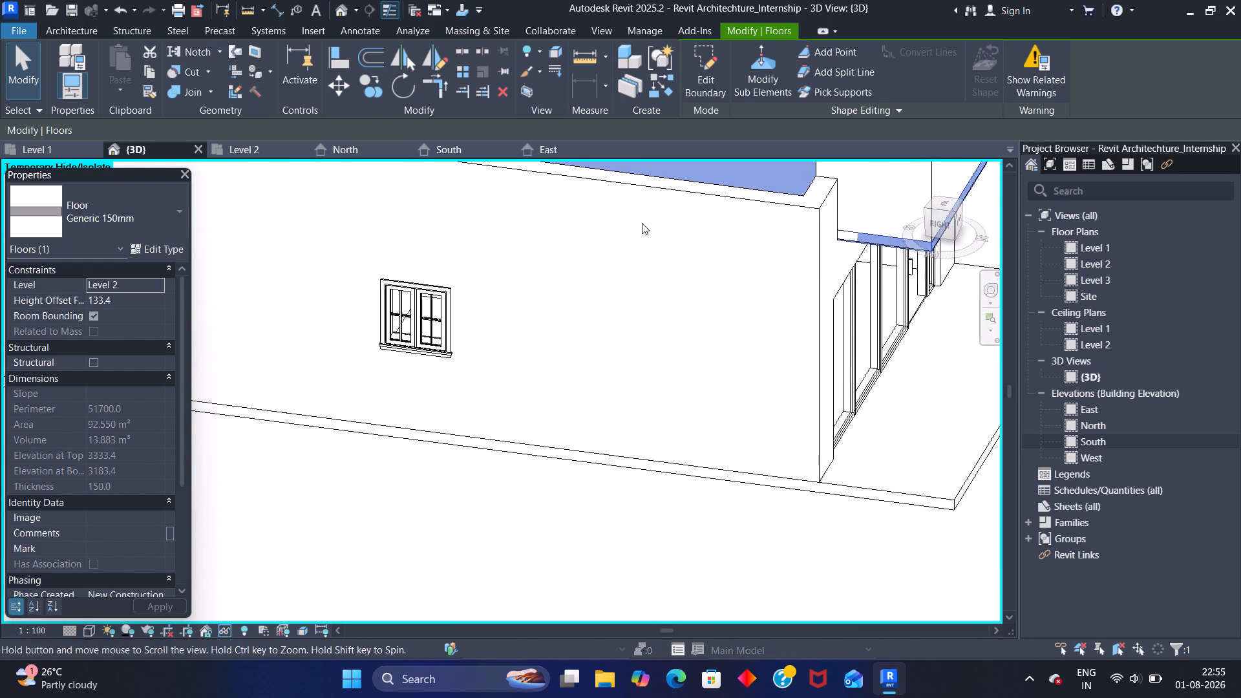
middle_click_drag(642, 223, 643, 223)
middle_click_drag(895, 409, 882, 410, "shift")
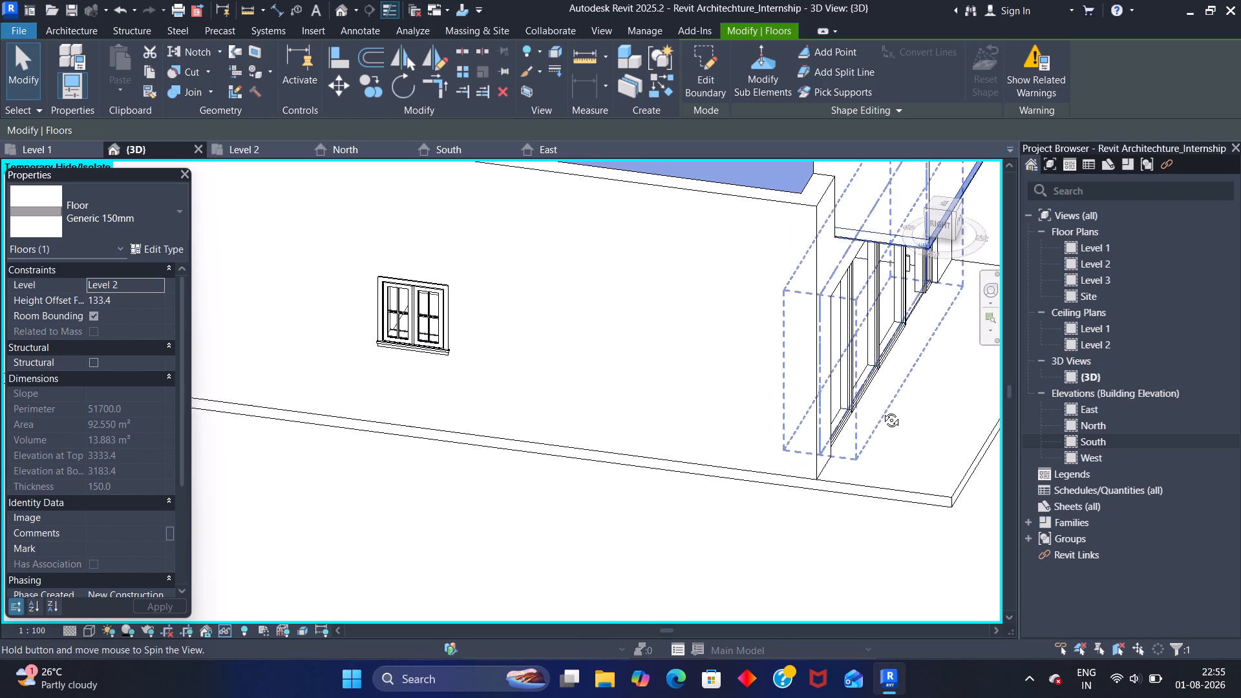
middle_click_drag(882, 410, 661, 392, "shift")
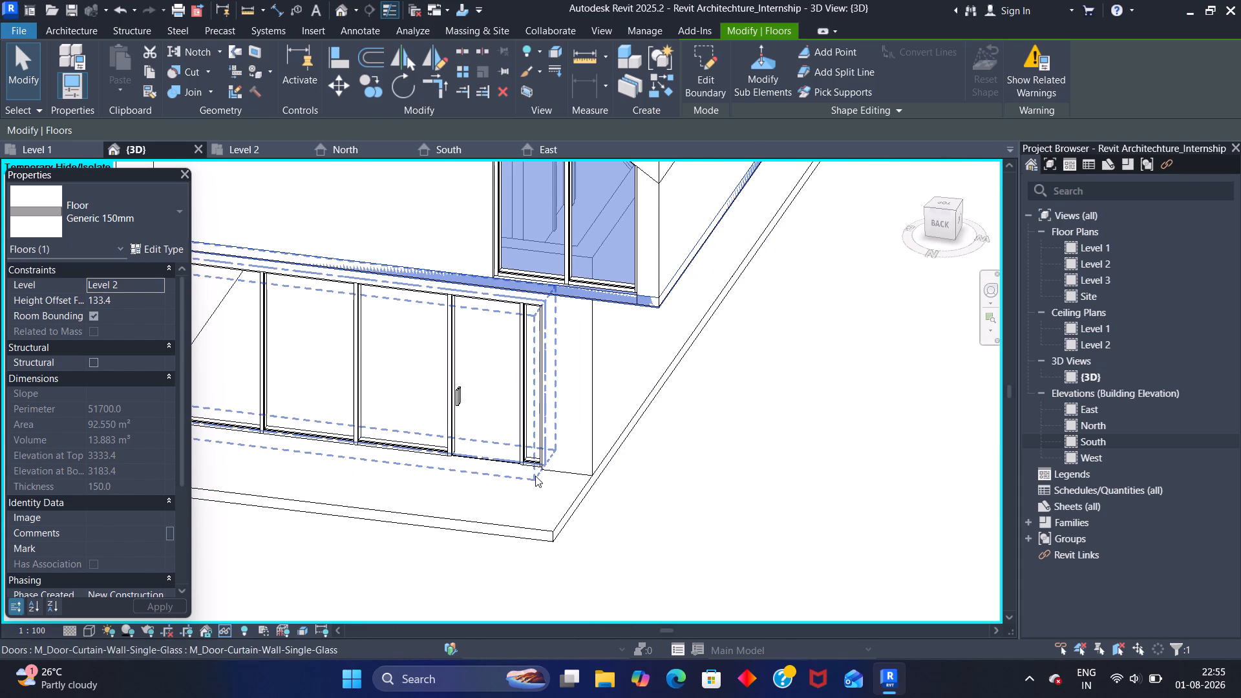
left_click(566, 512, "ctrl")
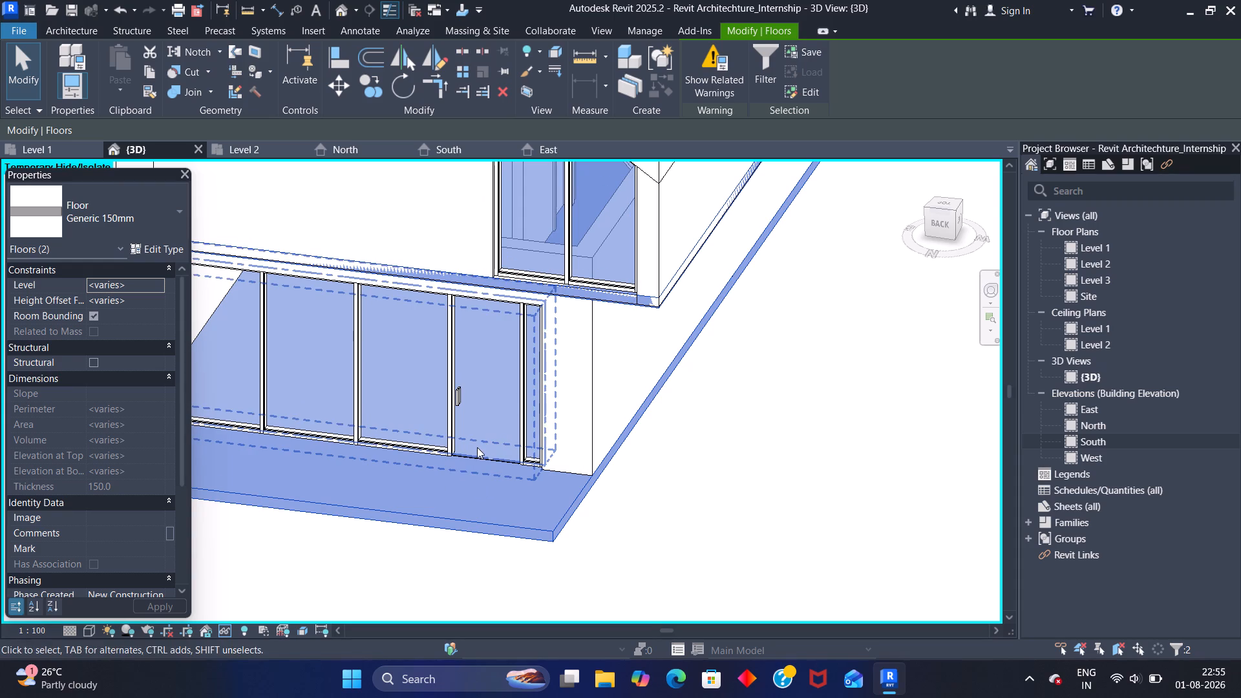
middle_click_drag(459, 473, 707, 448, "shift")
middle_click_drag(415, 333, 666, 340, "shift")
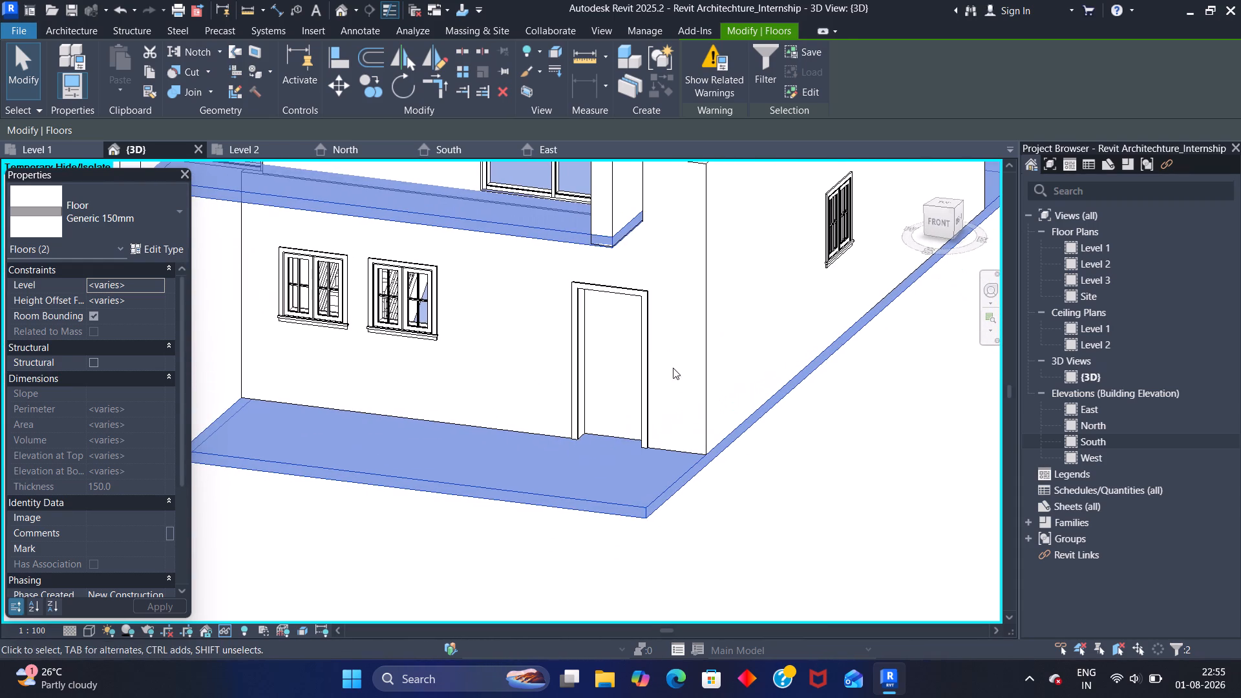
middle_click_drag(472, 375, 518, 390, "shift")
middle_click_drag(626, 354, 545, 485)
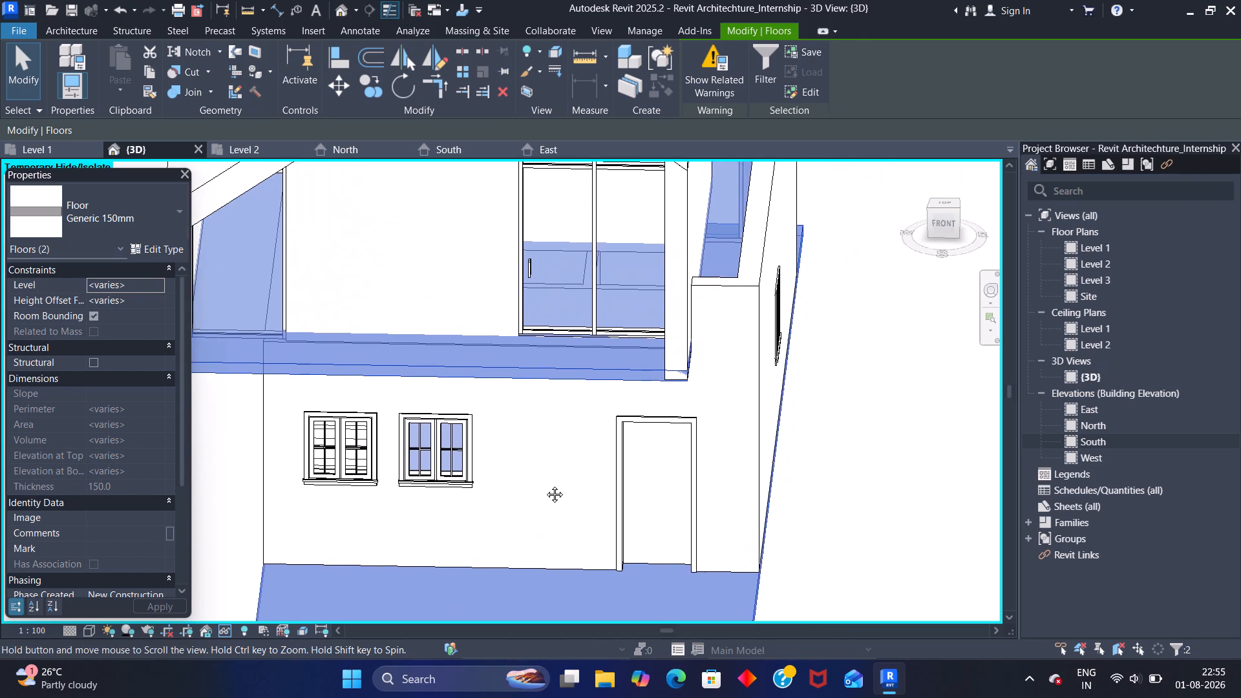
middle_click_drag(545, 485, 554, 522)
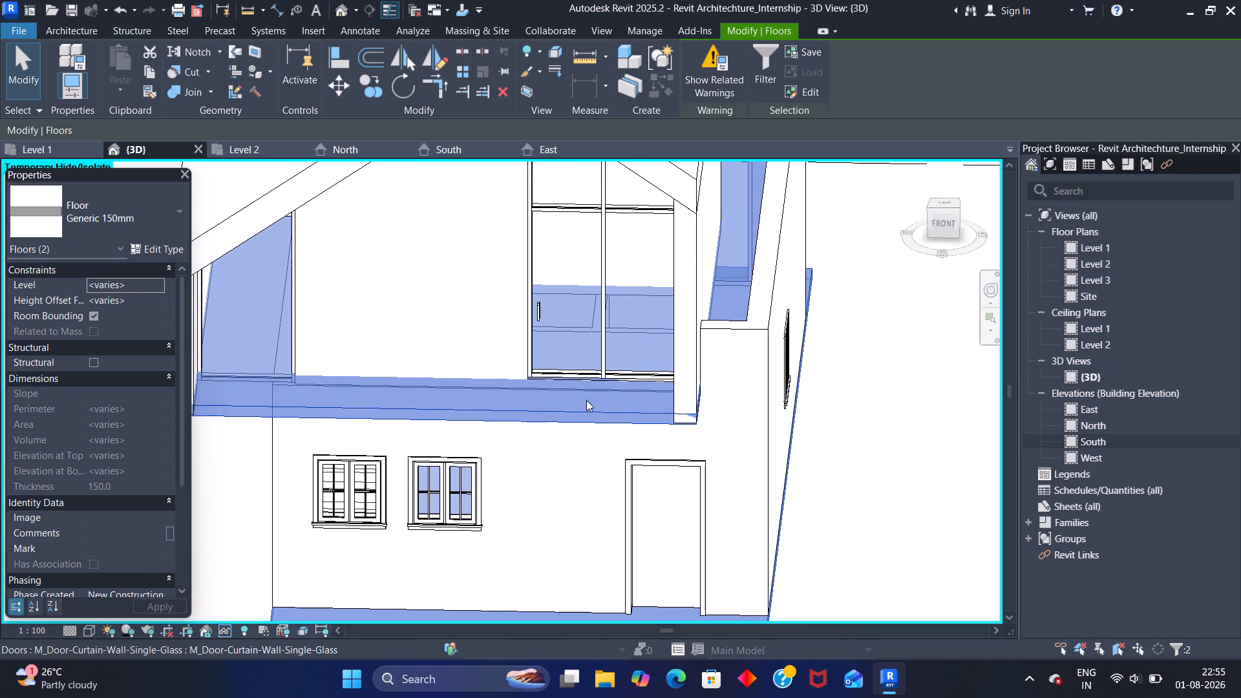
key("Escape")
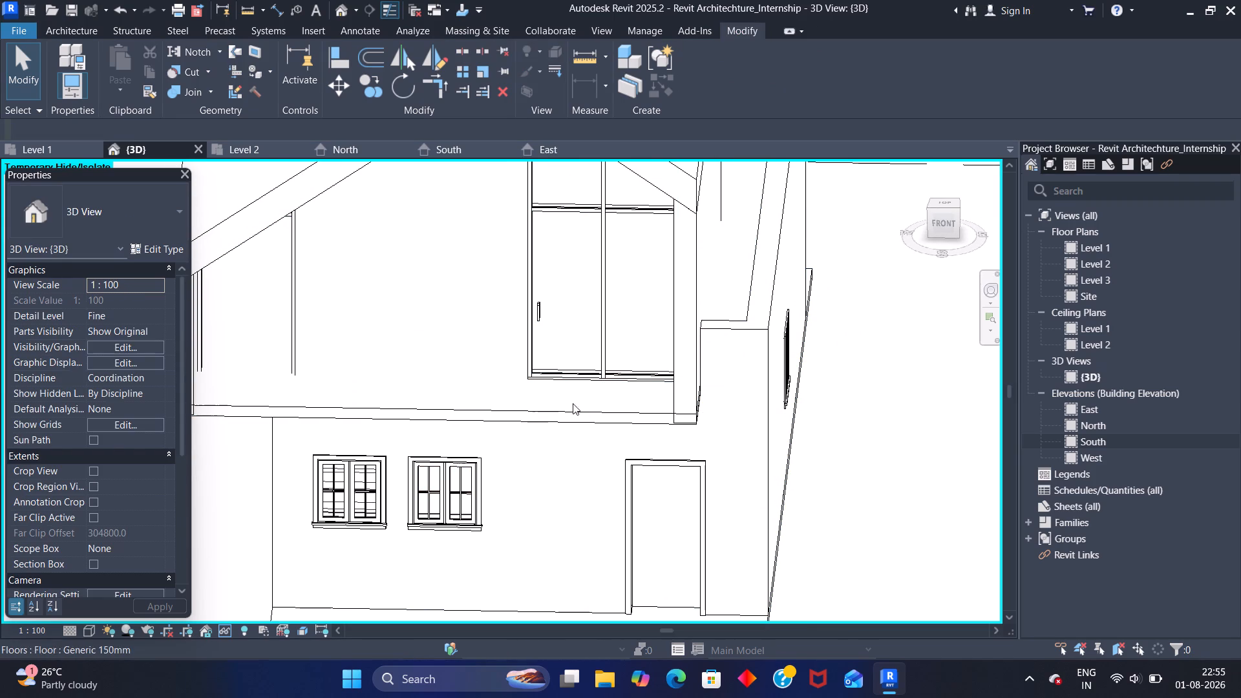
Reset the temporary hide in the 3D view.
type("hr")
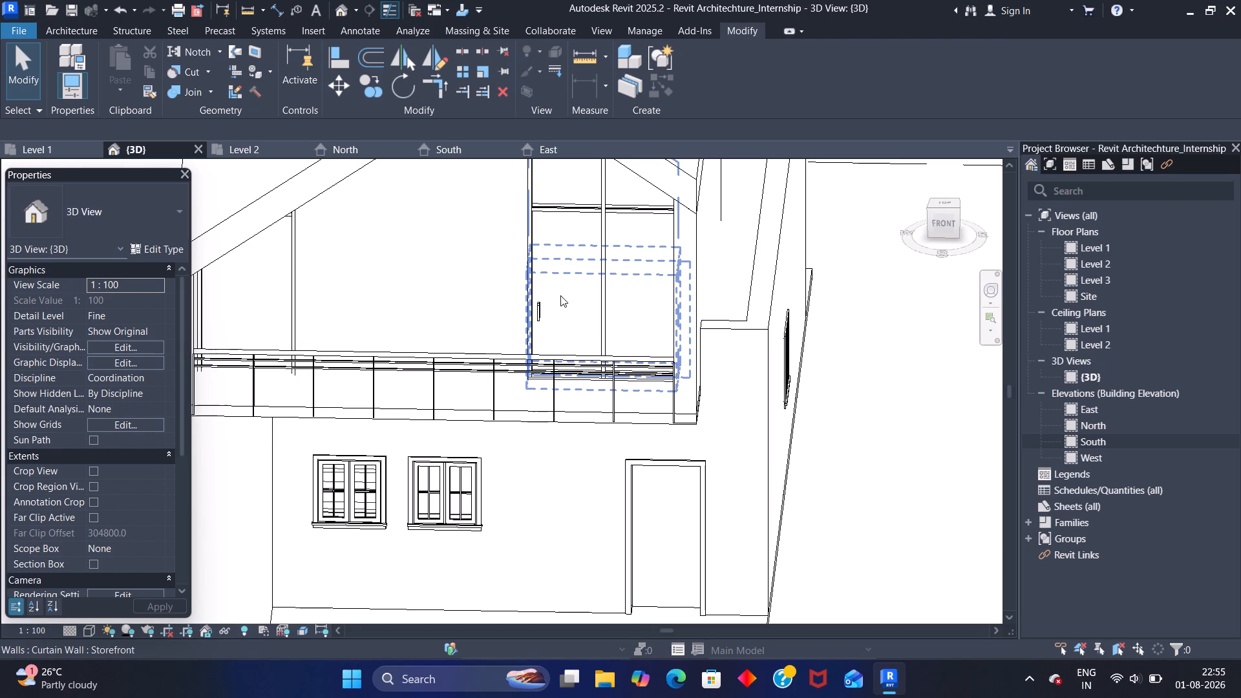
Temporarily hide the balcony's glass panel railing in the 3D view.
left_click(571, 352)
key("h")
key("h")
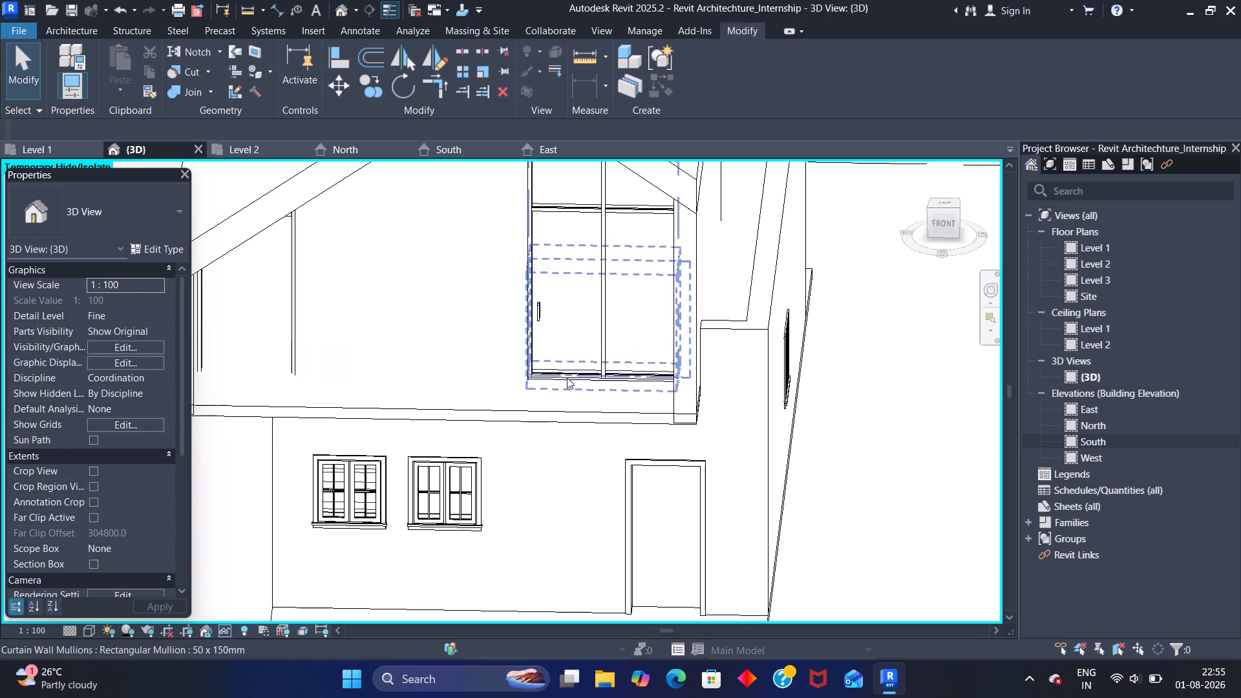
Unpin and delete the 50 x 150mm rectangular mullion beneath the balcony's Level 2 glass door.
scroll(565, 380, "up", 7)
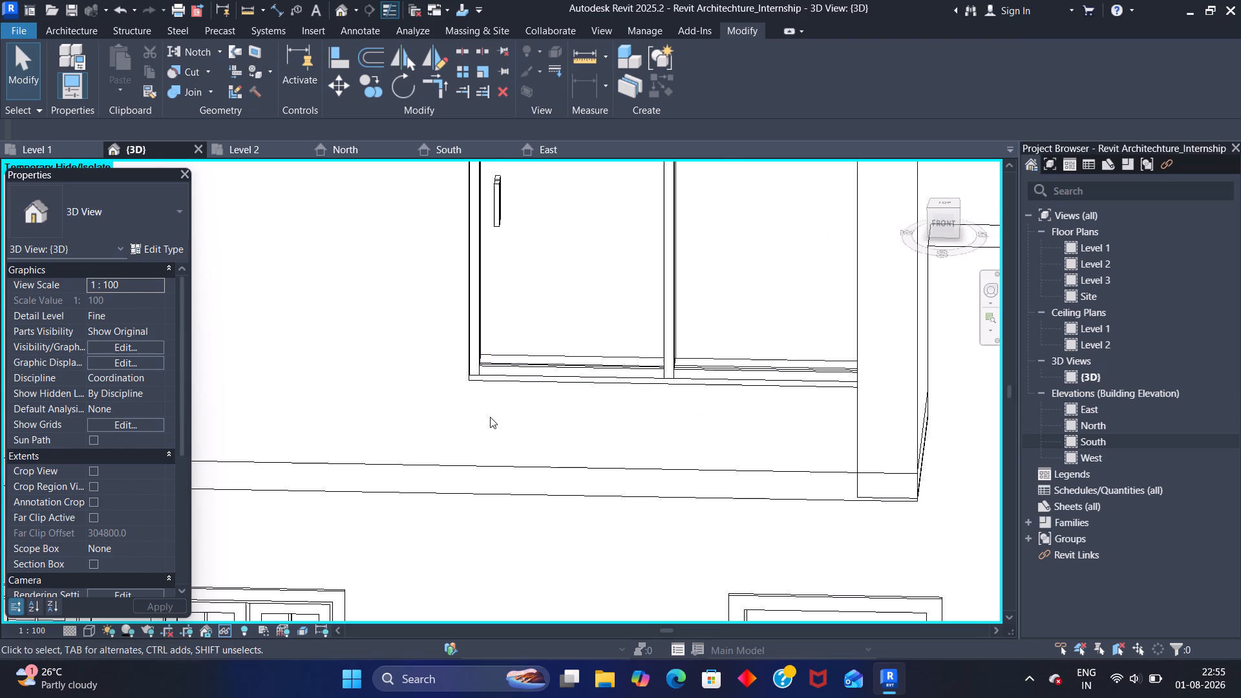
scroll(528, 375, "up", 6)
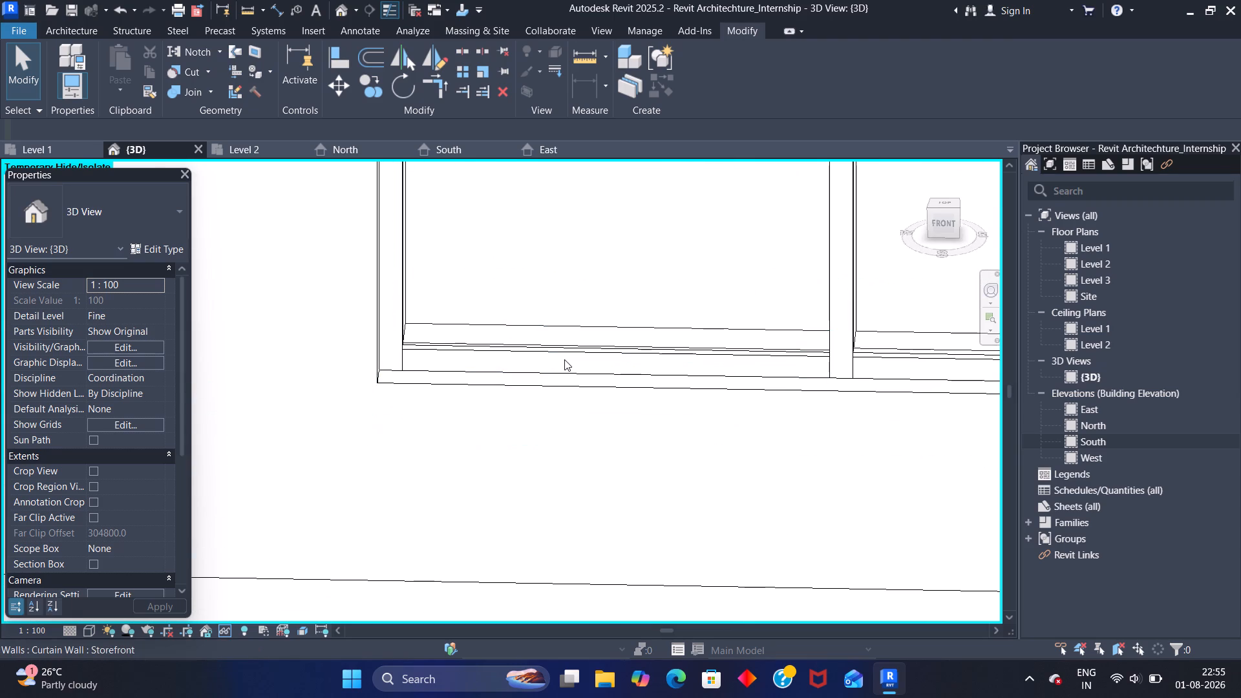
key("Tab")
left_click(567, 352)
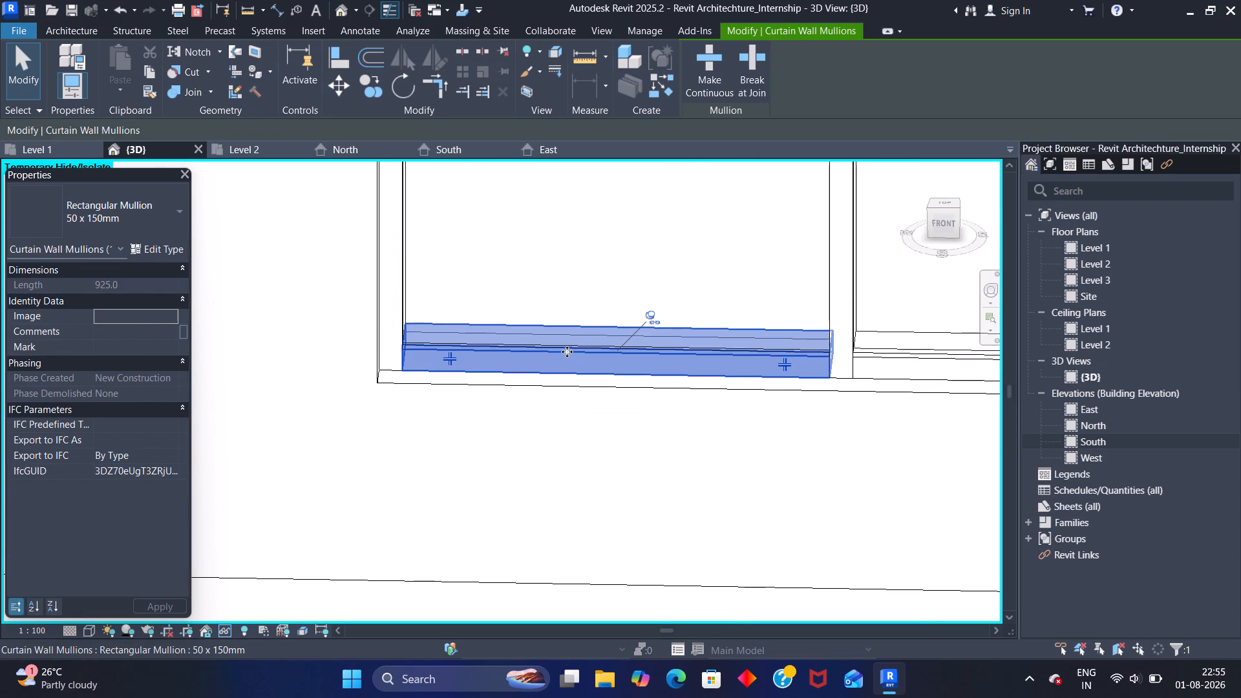
left_click(651, 315)
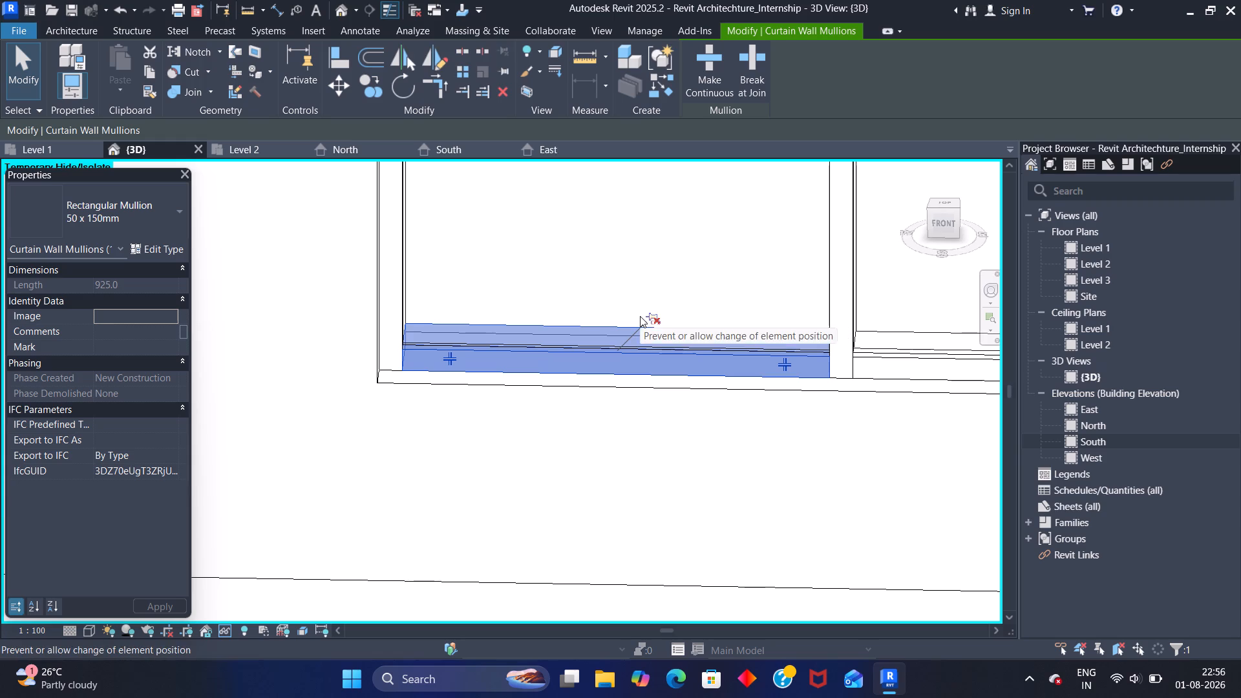
key("Delete")
Check the base of the balcony's Level 2 glass door against the floor slab in Shaded style, returning to Hidden Line.
scroll(628, 317, "down", 7)
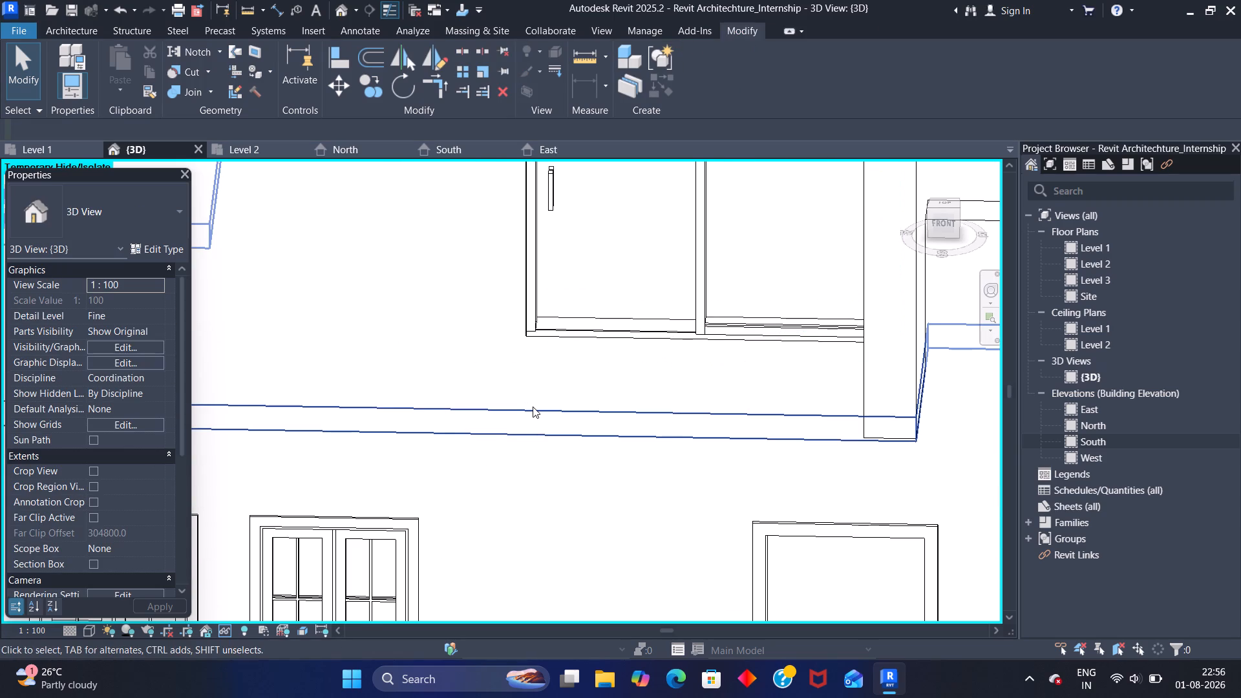
left_click(92, 629)
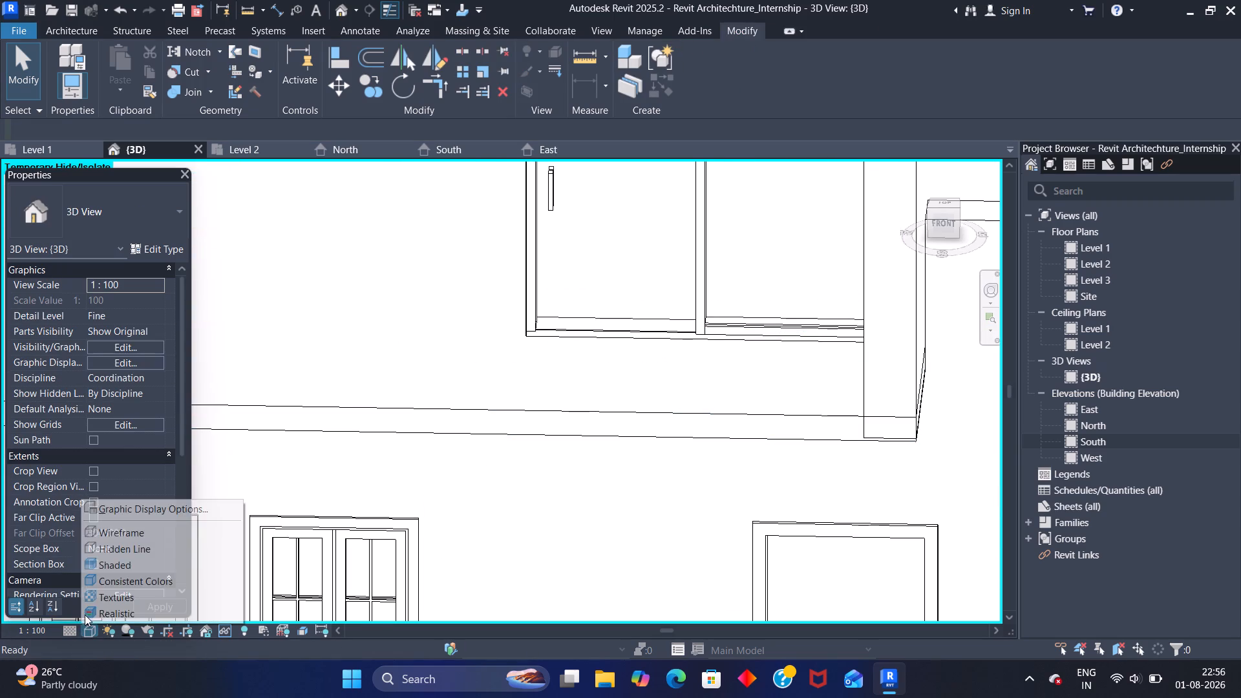
left_click(111, 571)
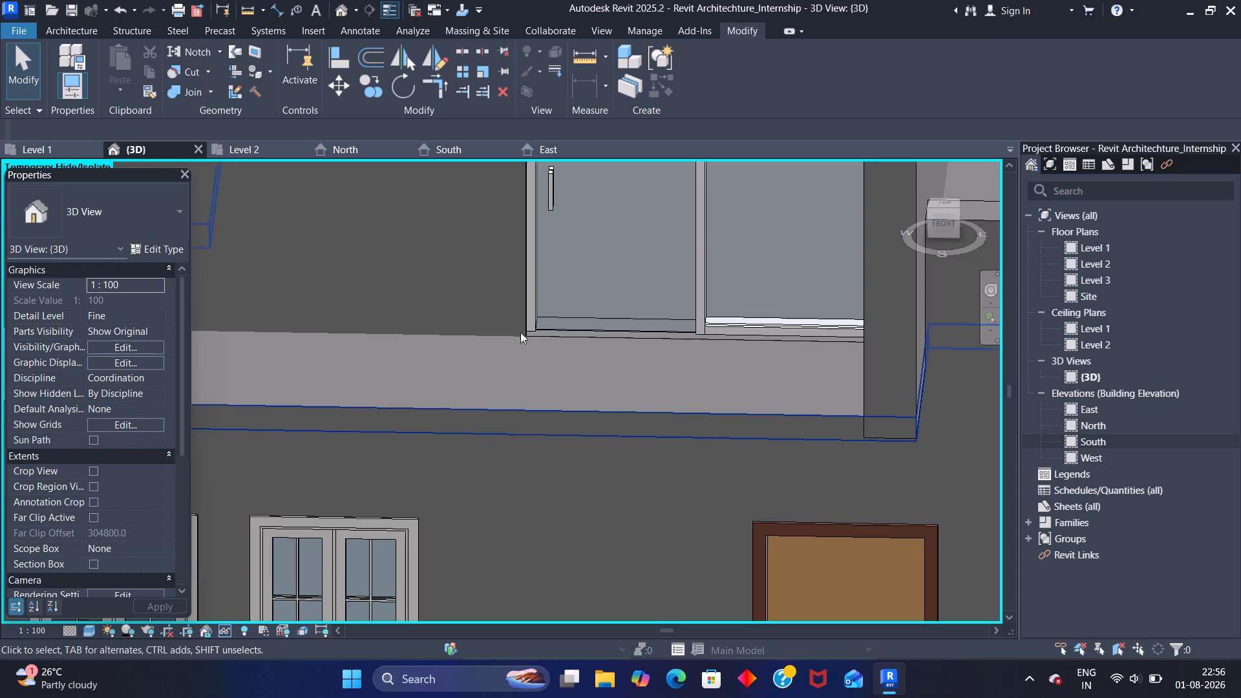
scroll(589, 345, "up", 9)
scroll(564, 299, "up", 2)
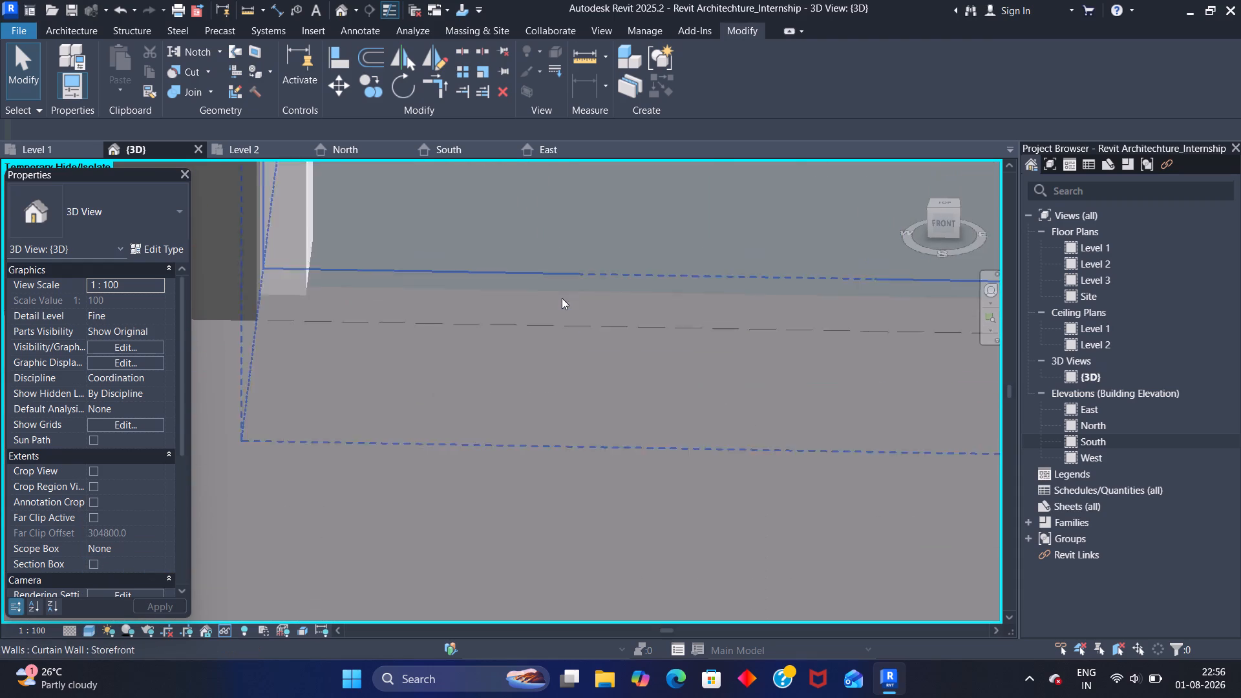
scroll(562, 298, "up", 3)
scroll(559, 301, "down", 13)
middle_click_drag(574, 224, 563, 270)
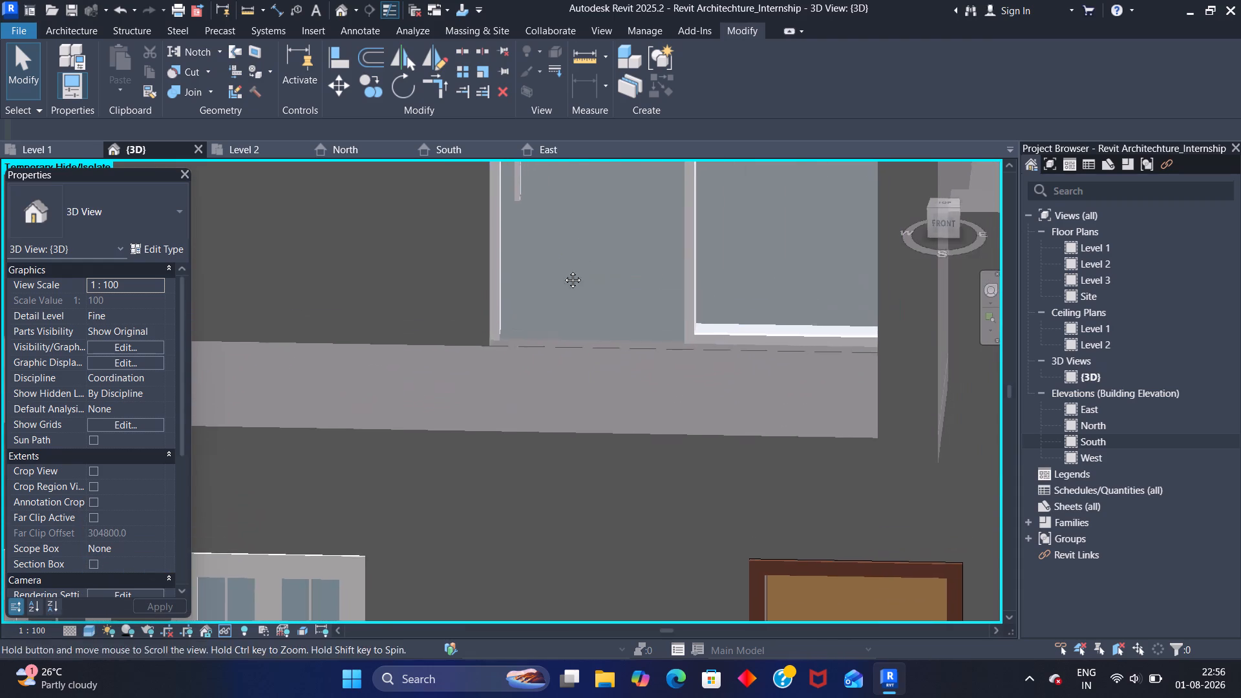
middle_click_drag(563, 270, 553, 309)
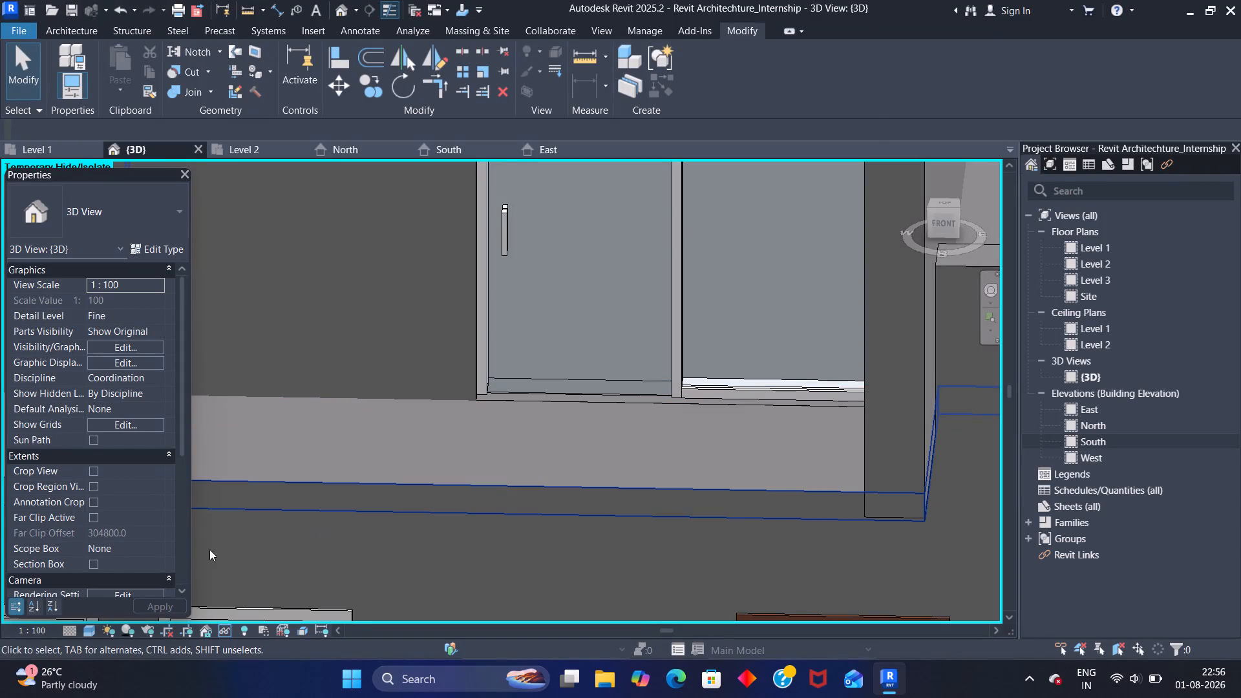
left_click(90, 629)
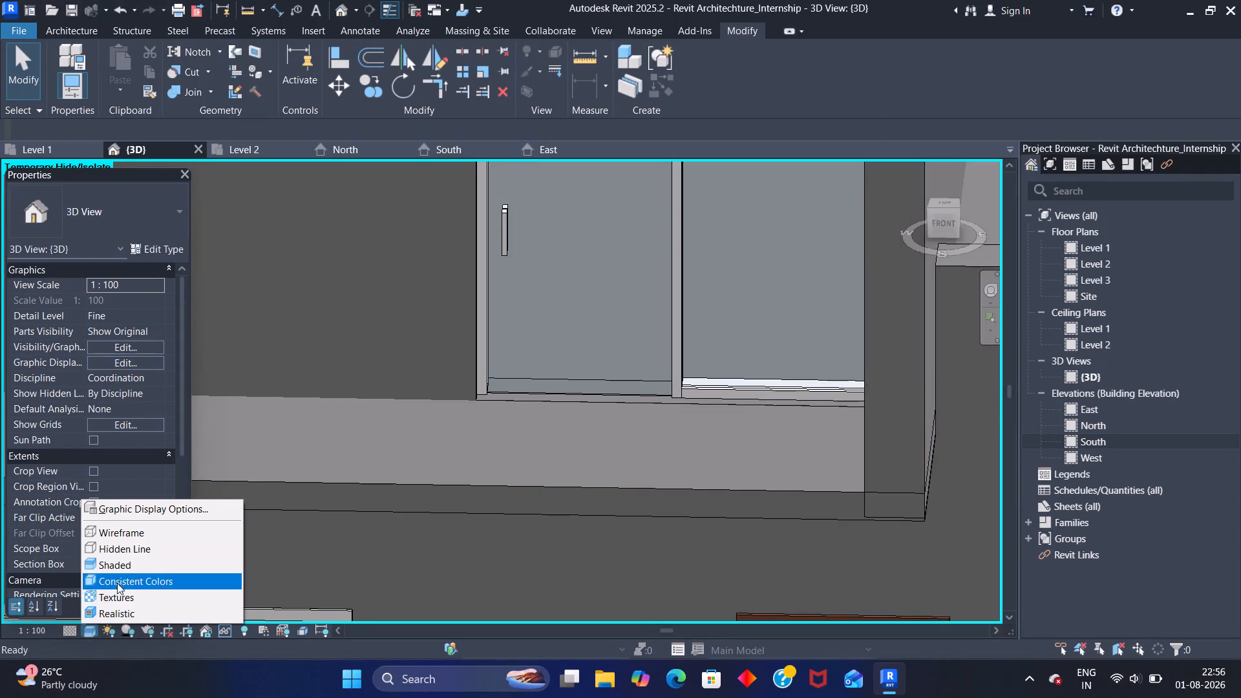
left_click(110, 547)
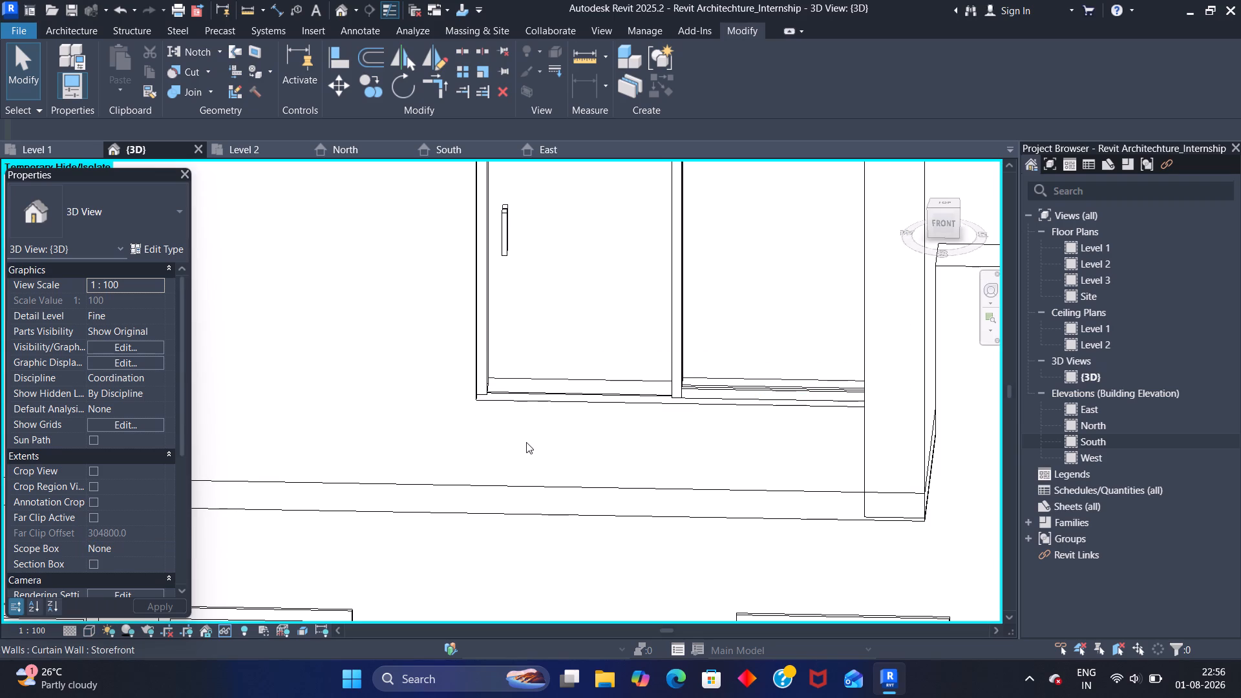
Reset the temporary hide so the 3D view includes the balcony railing.
key("h")
key("r")
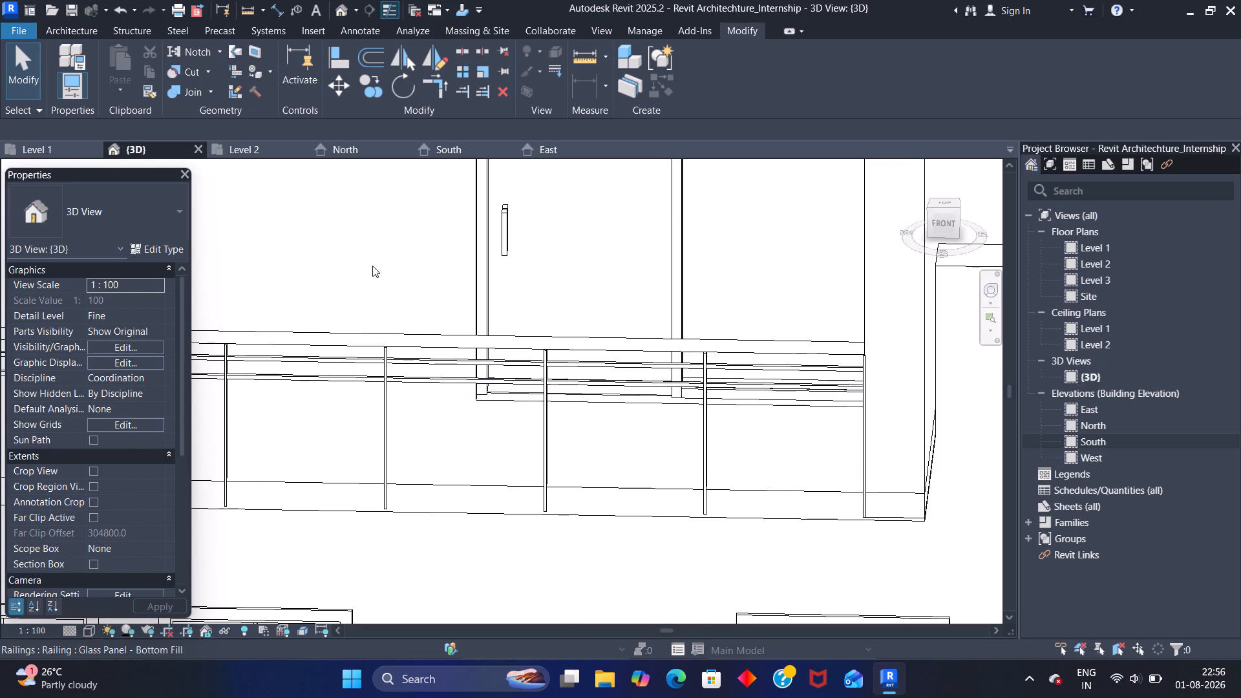
Examine the house from all sides, then inspect the bottom edge of the balcony's Level 2 glass door up close.
scroll(372, 266, "down", 5)
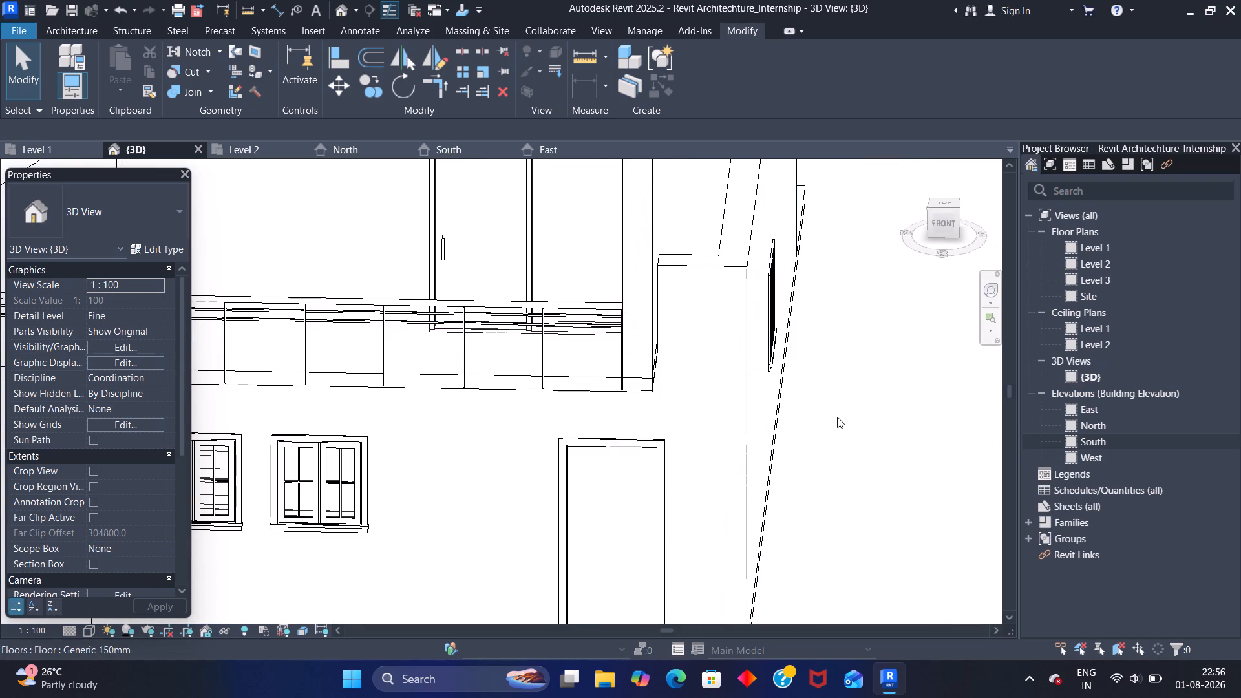
middle_click_drag(846, 439, 809, 421, "shift")
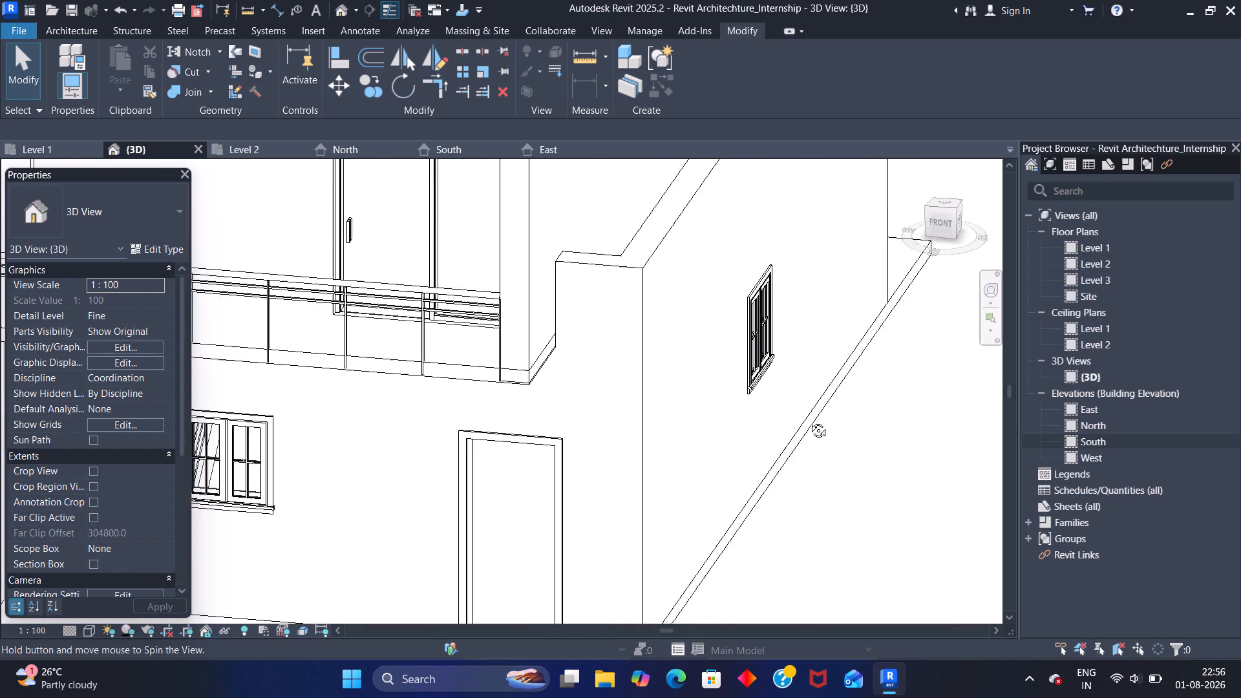
middle_click_drag(809, 421, 473, 352, "shift")
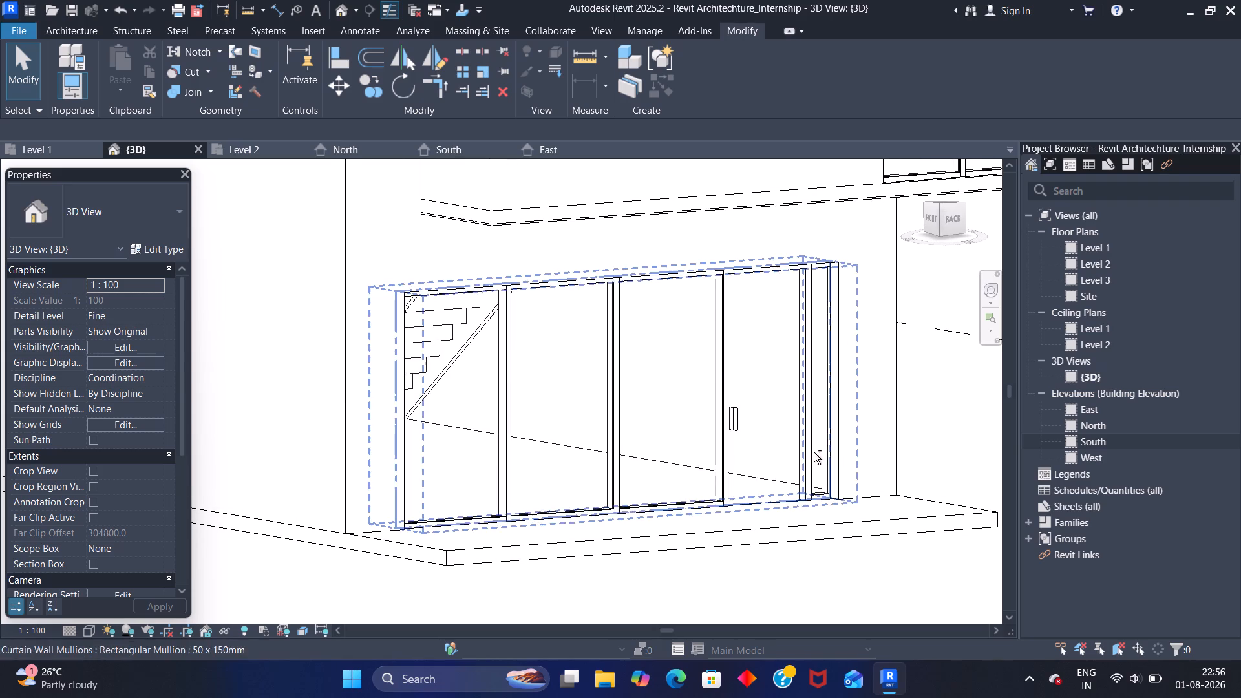
middle_click_drag(816, 450, 560, 487, "shift")
middle_click_drag(730, 390, 703, 477)
scroll(711, 469, "down", 4)
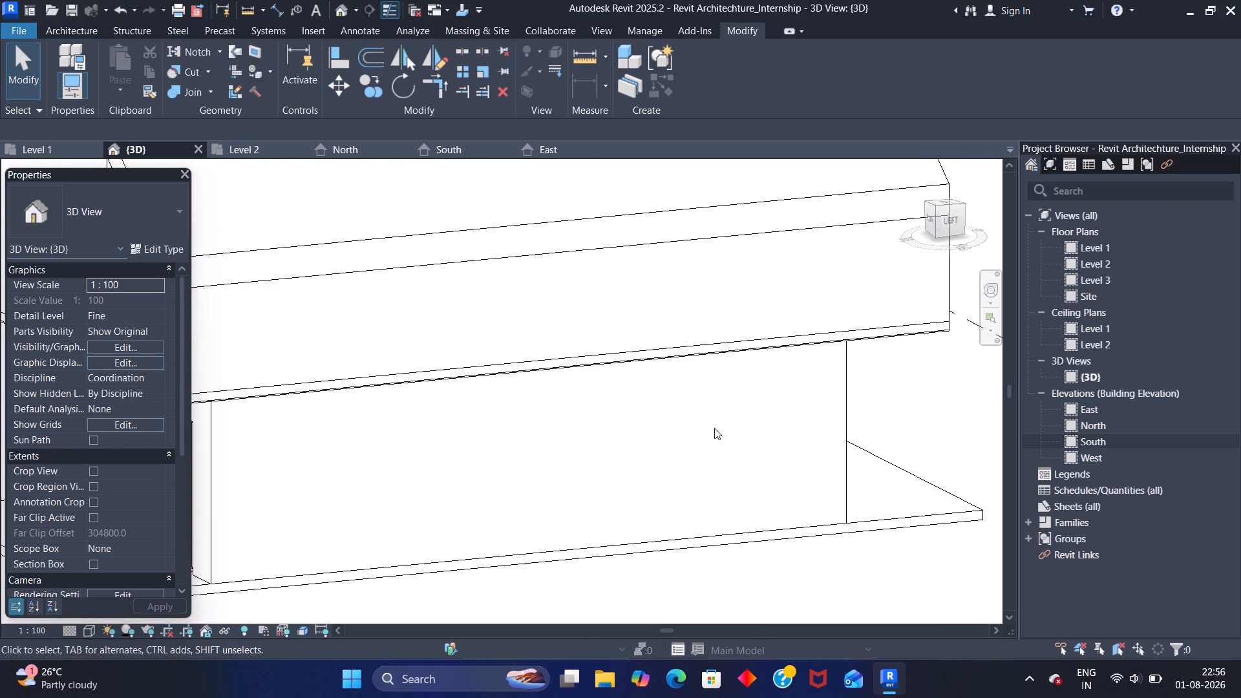
scroll(714, 428, "down", 5)
middle_click_drag(825, 399, 597, 452, "shift")
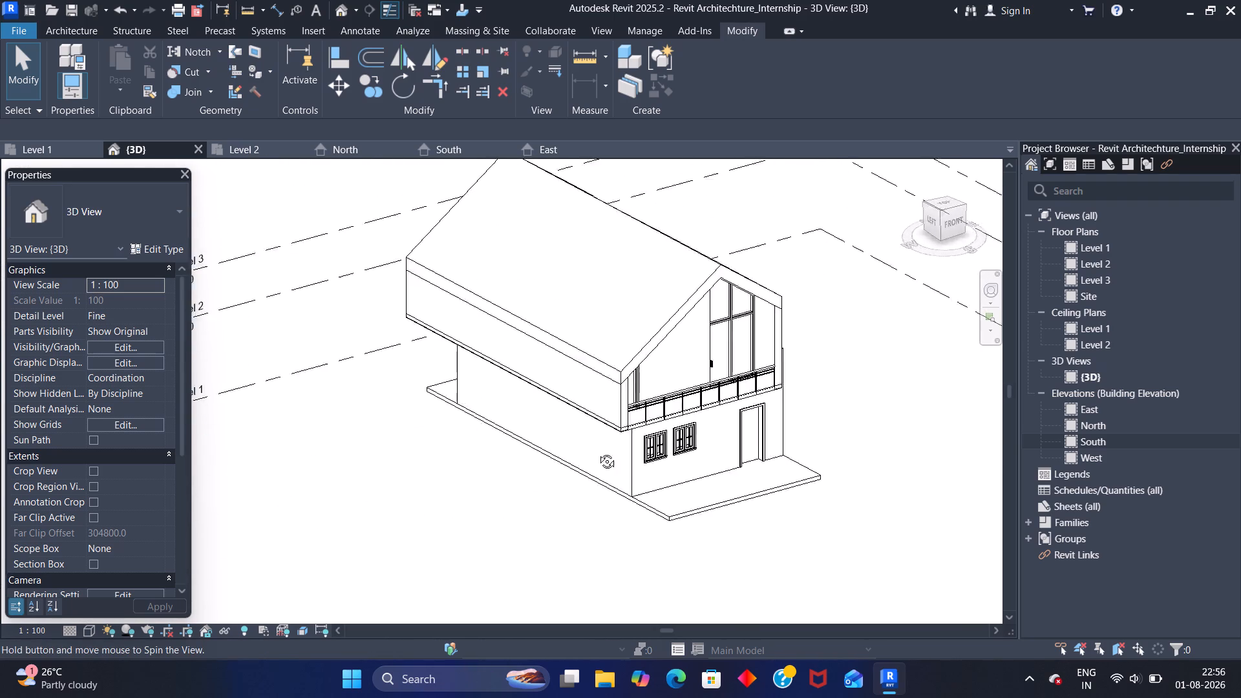
middle_click_drag(597, 452, 526, 428, "shift")
scroll(668, 358, "up", 1)
middle_click_drag(628, 350, 624, 407, "shift")
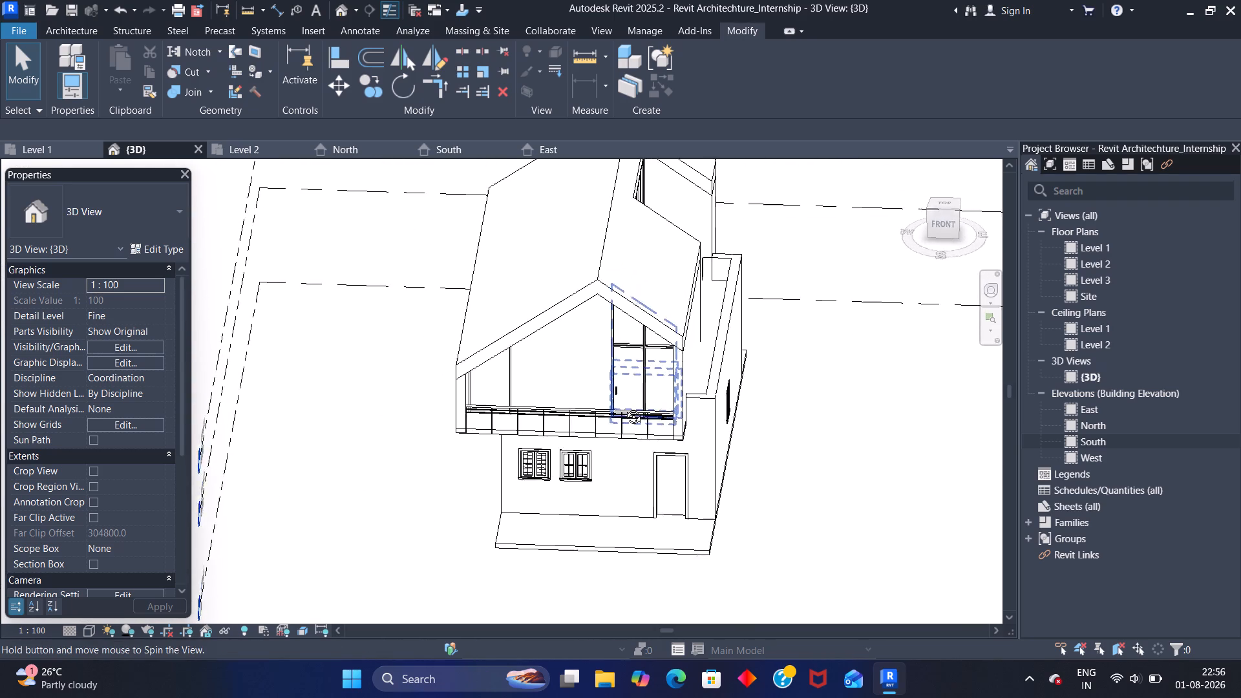
middle_click_drag(624, 407, 636, 467, "shift")
scroll(652, 433, "up", 13)
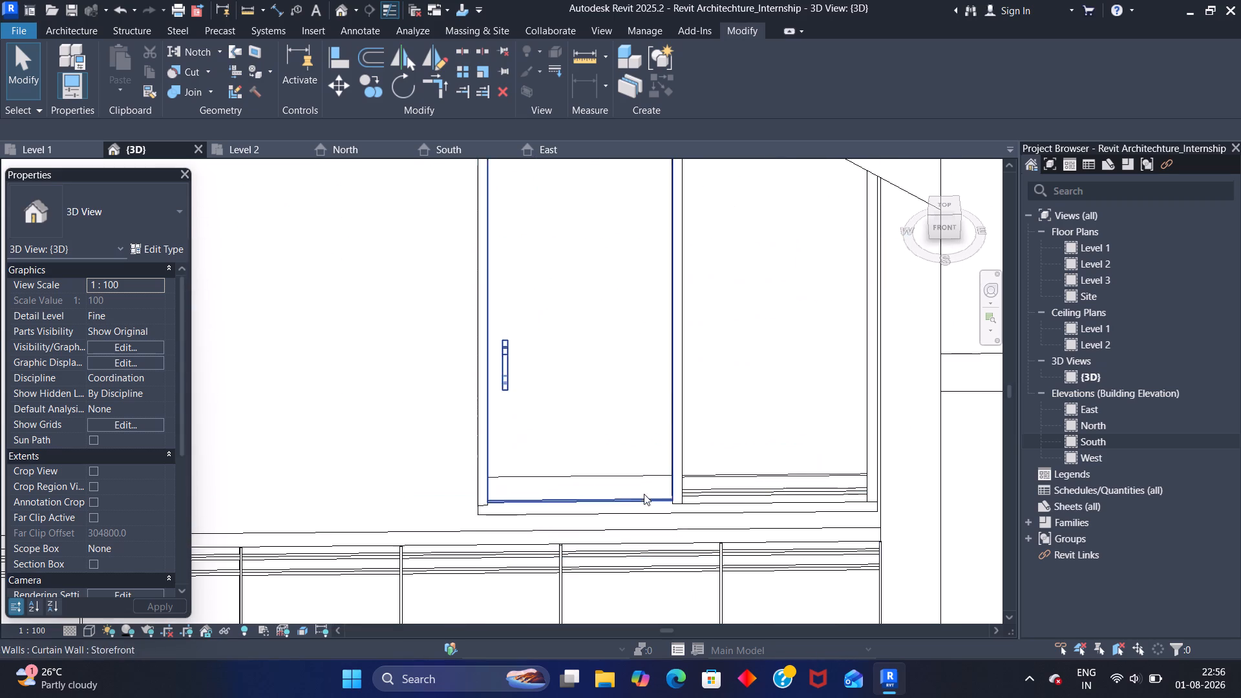
scroll(573, 487, "up", 9)
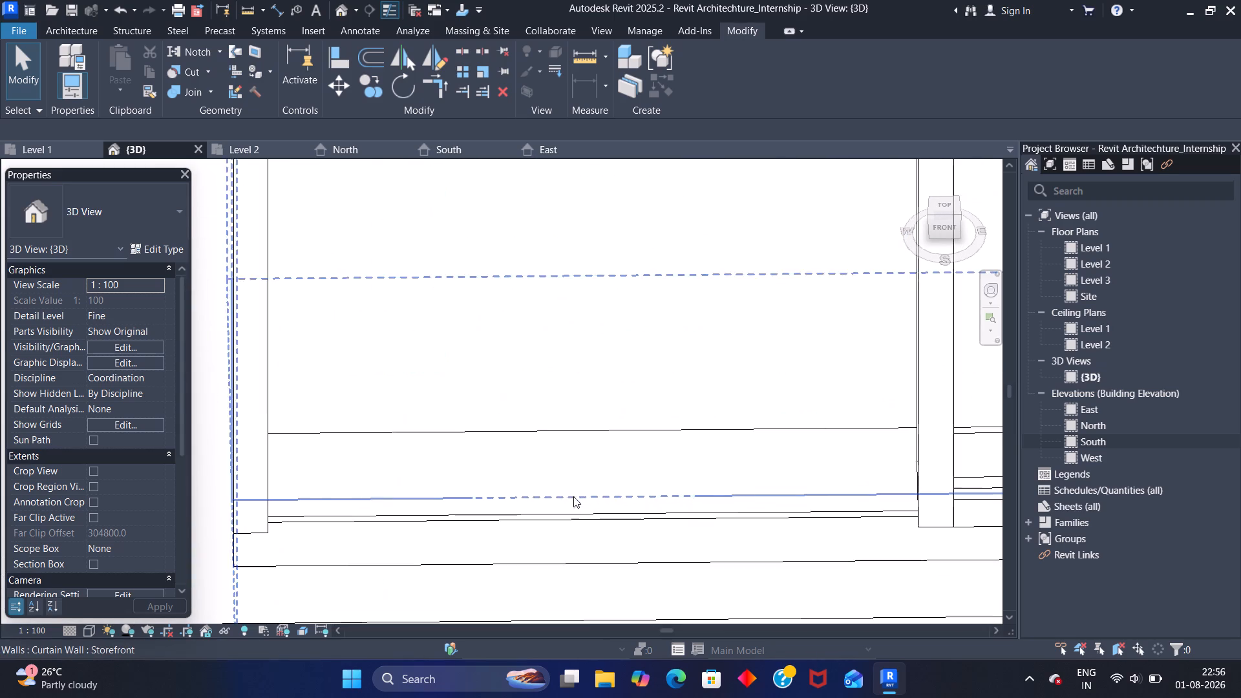
scroll(560, 474, "down", 5)
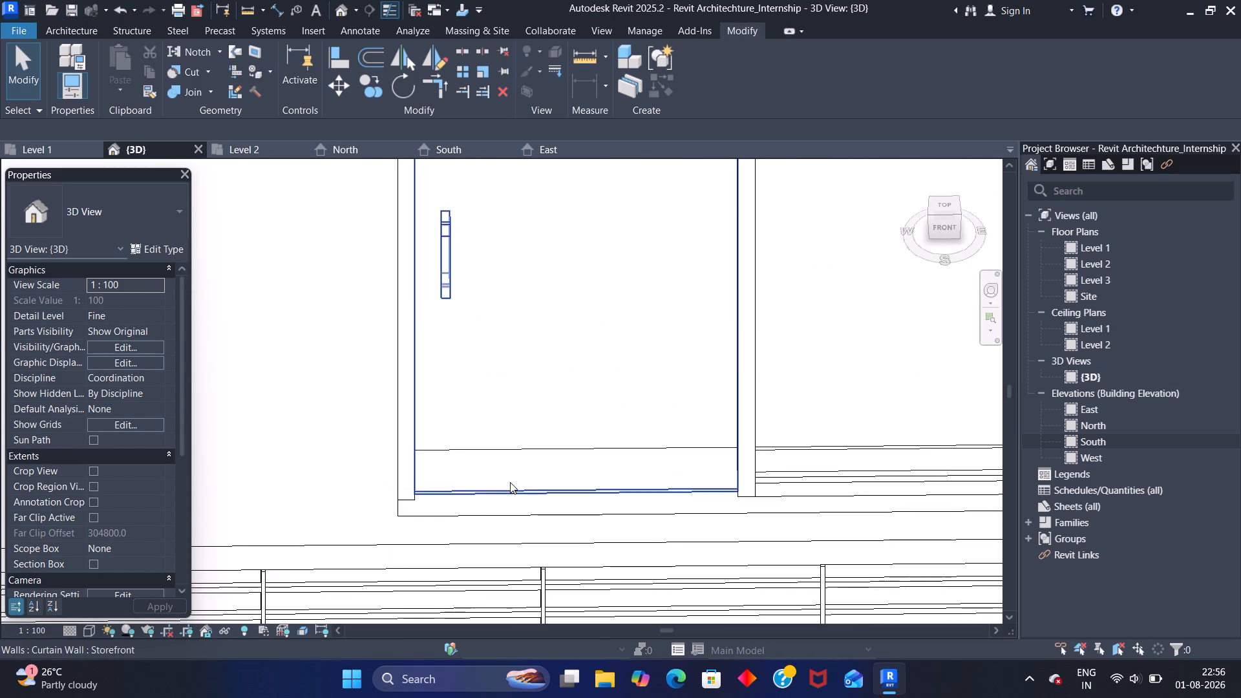
key("Tab")
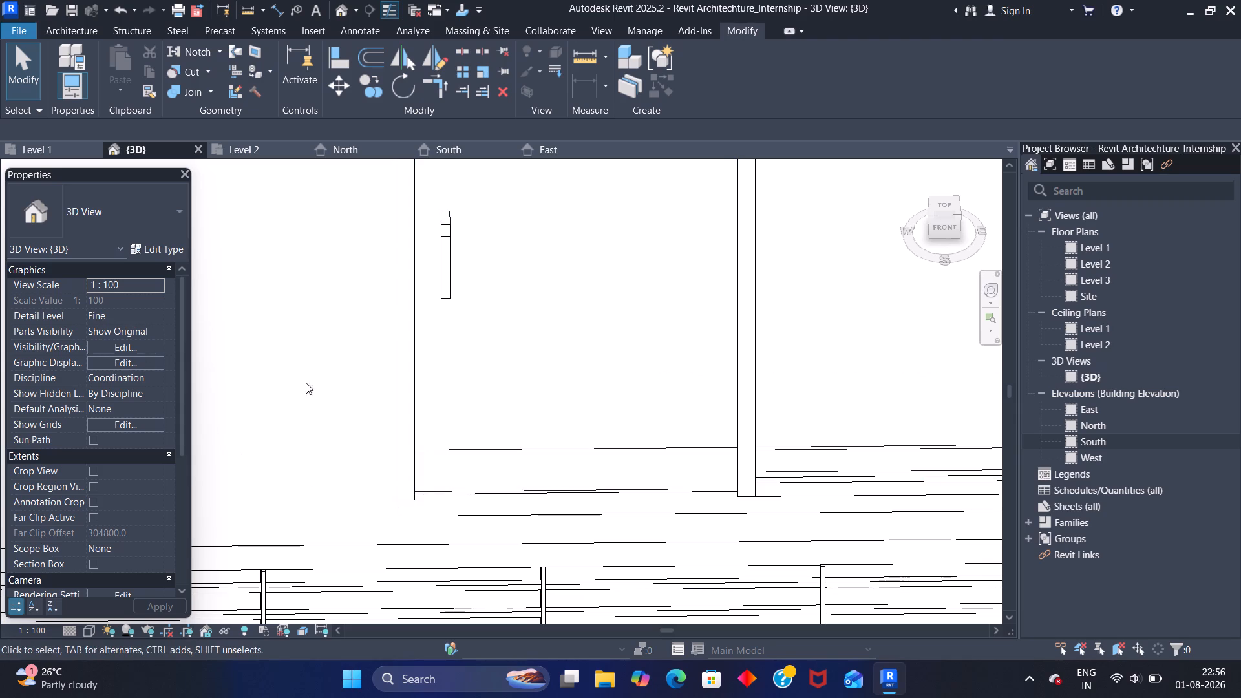
Compare the balcony door's threshold in Shaded style and return the 3D view to Hidden Line.
left_click(88, 633)
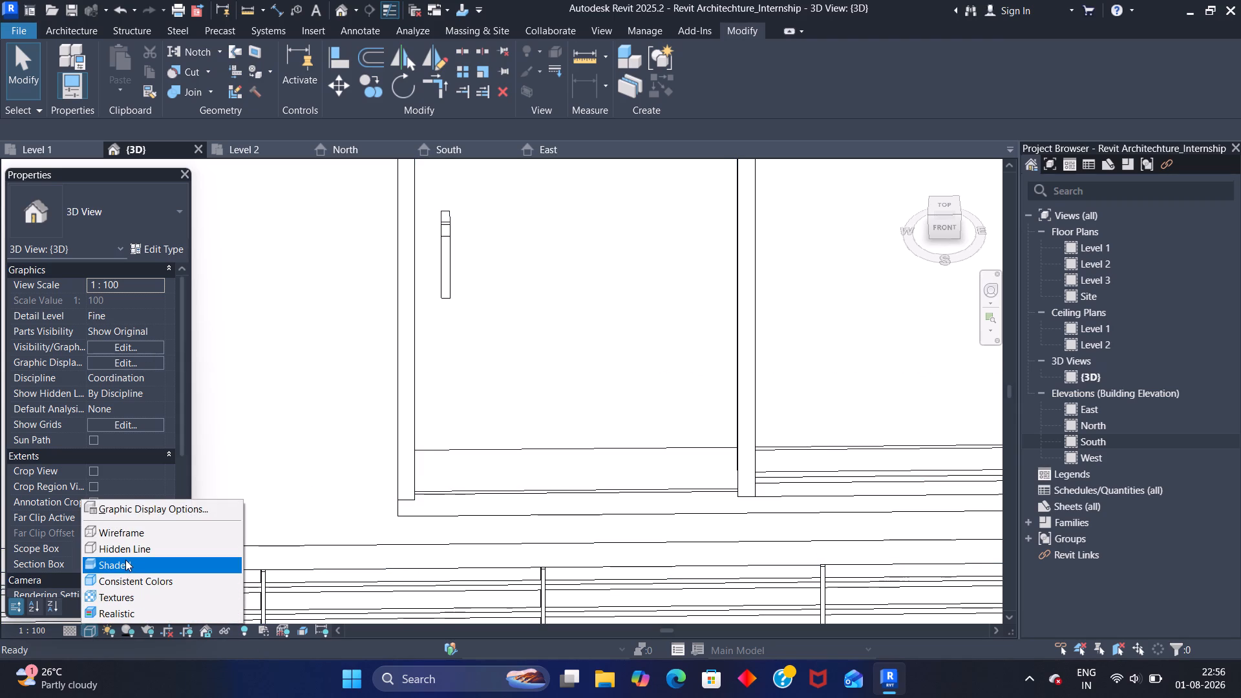
left_click_drag(125, 564, 125, 571)
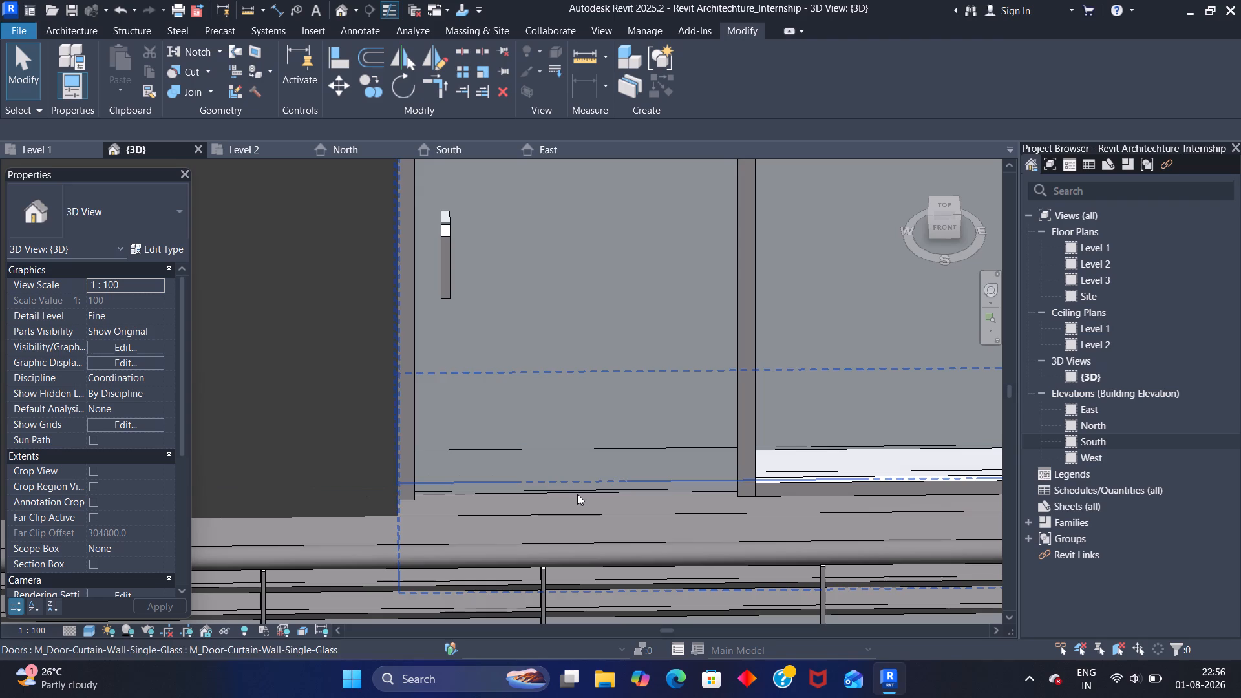
scroll(395, 452, "down", 1)
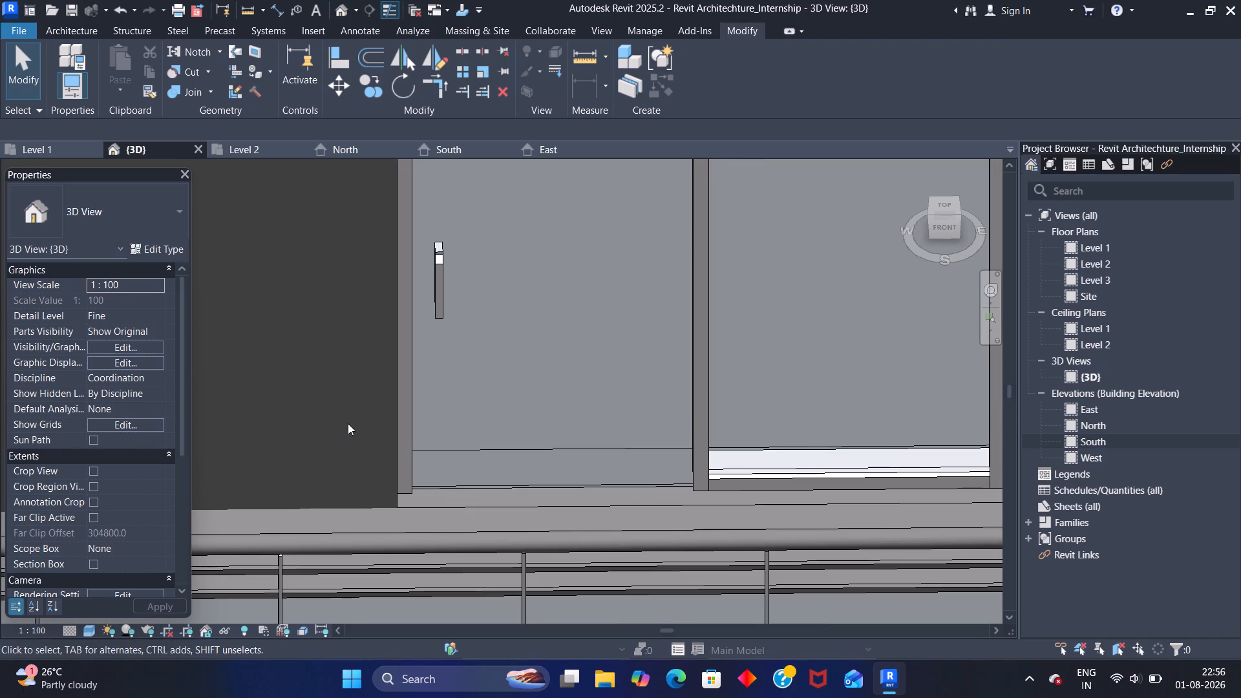
left_click(89, 629)
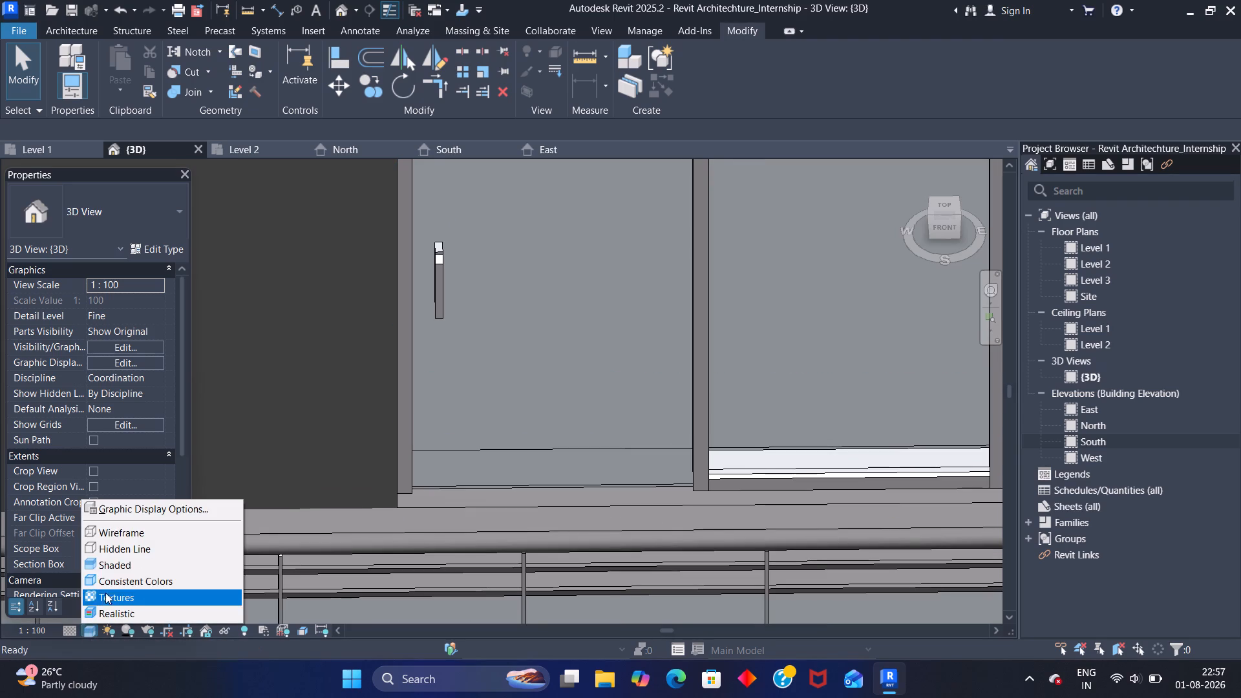
left_click(127, 553)
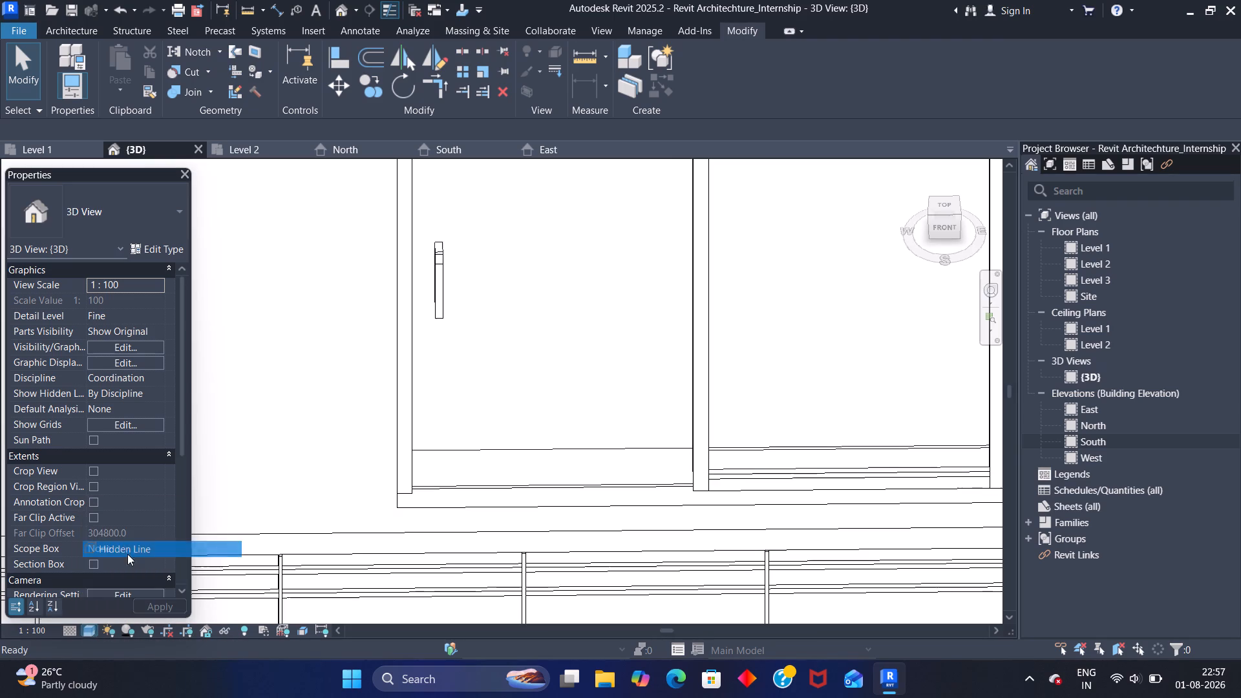
Examine the Storefront walls and glass doors on the back and front of the house for their bottom edges.
scroll(693, 491, "down", 1)
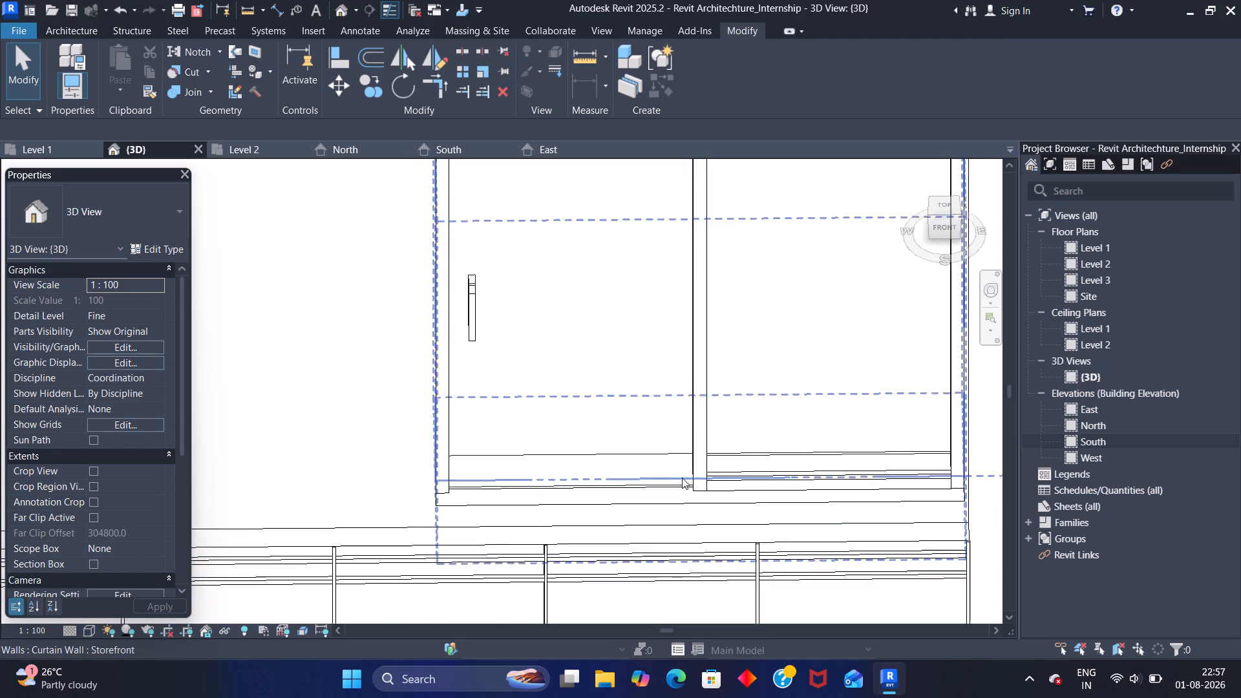
scroll(682, 478, "down", 6)
middle_click_drag(893, 448, 673, 418, "shift")
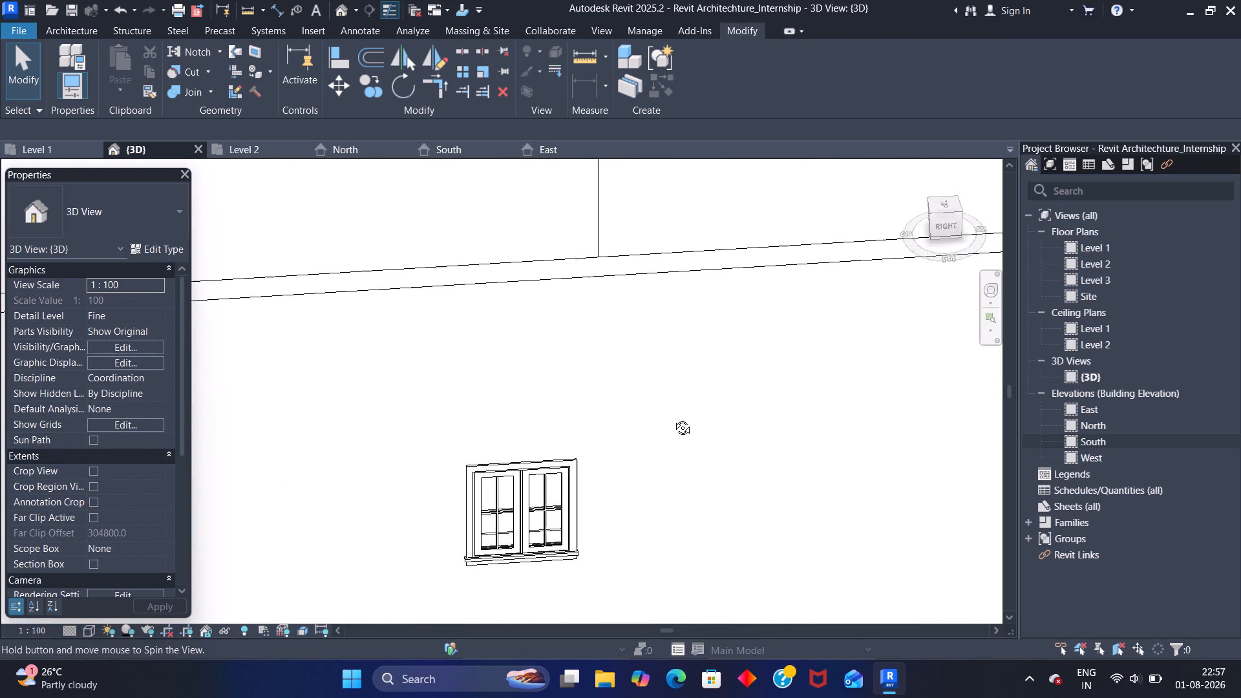
middle_click_drag(673, 418, 665, 411, "shift")
middle_click_drag(778, 445, 521, 386, "shift")
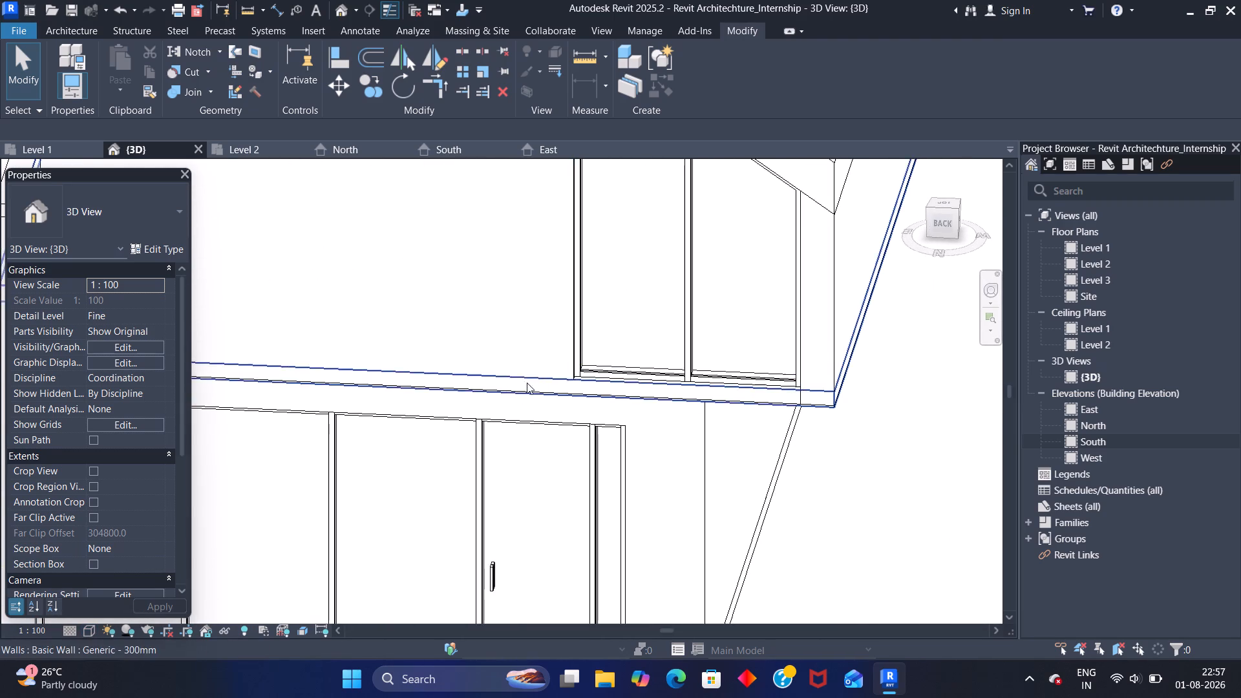
scroll(628, 344, "down", 5)
middle_click_drag(650, 307, 664, 385)
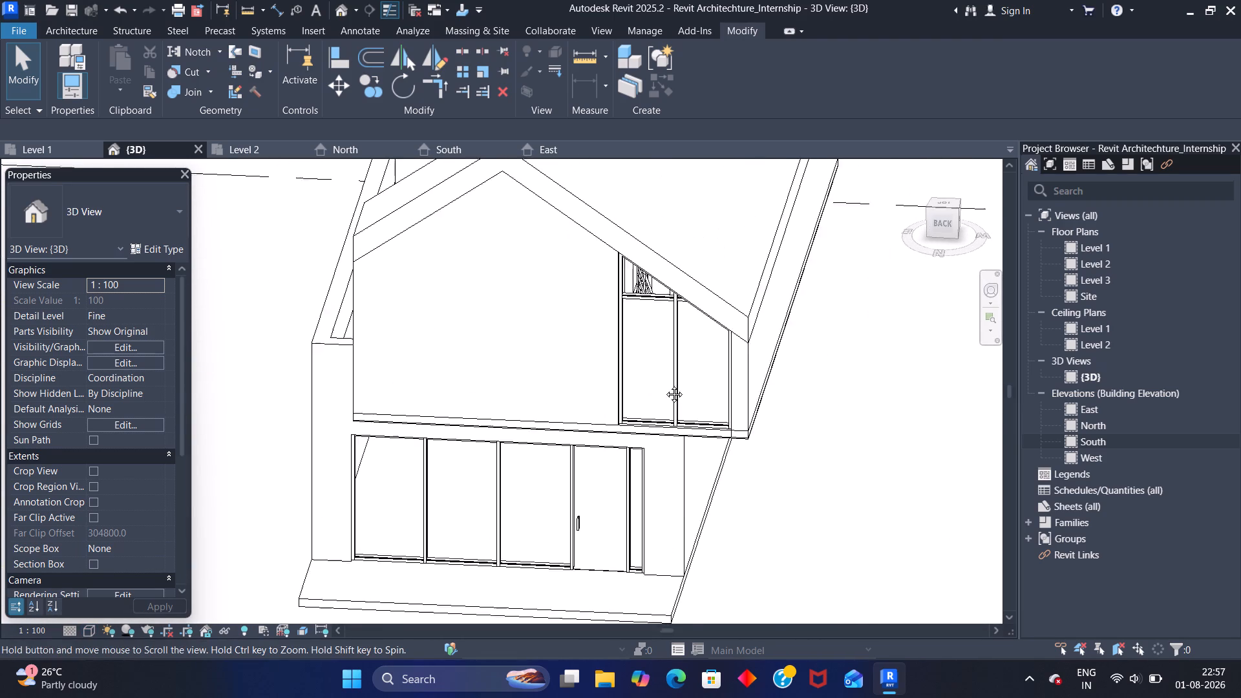
middle_click_drag(664, 385, 674, 418)
scroll(716, 400, "up", 1, "shift")
middle_click_drag(716, 403, 527, 401, "shift")
middle_click_drag(742, 371, 663, 395, "shift")
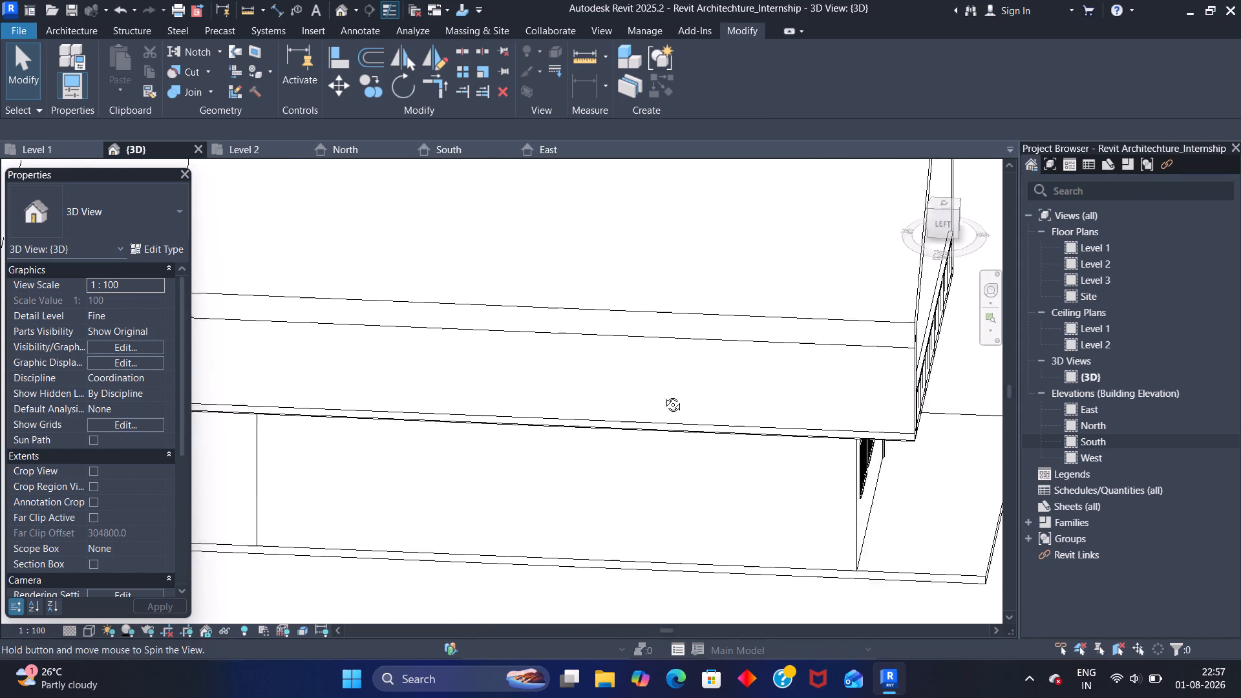
middle_click_drag(663, 395, 489, 390, "shift")
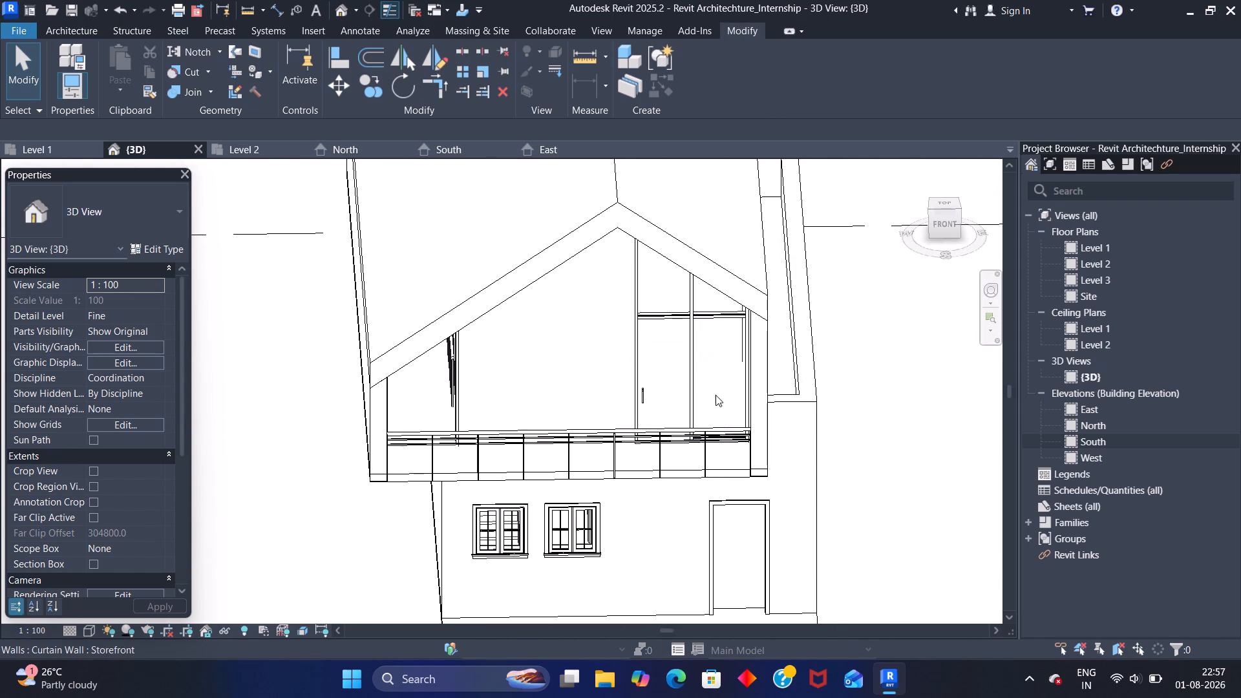
Unpin and delete the 50 x 150mm bottom mullion under the Level 2 glass door facing the terrace on the house's right side.
middle_click_drag(717, 394, 454, 389, "shift")
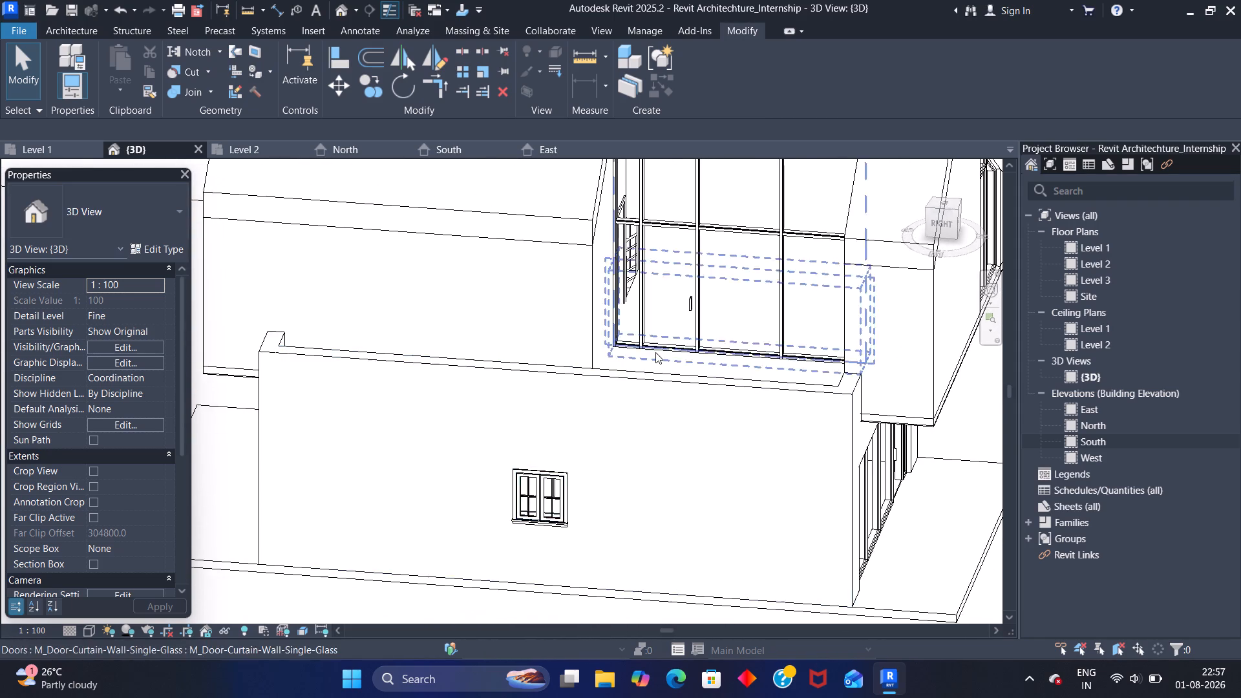
scroll(666, 346, "up", 11)
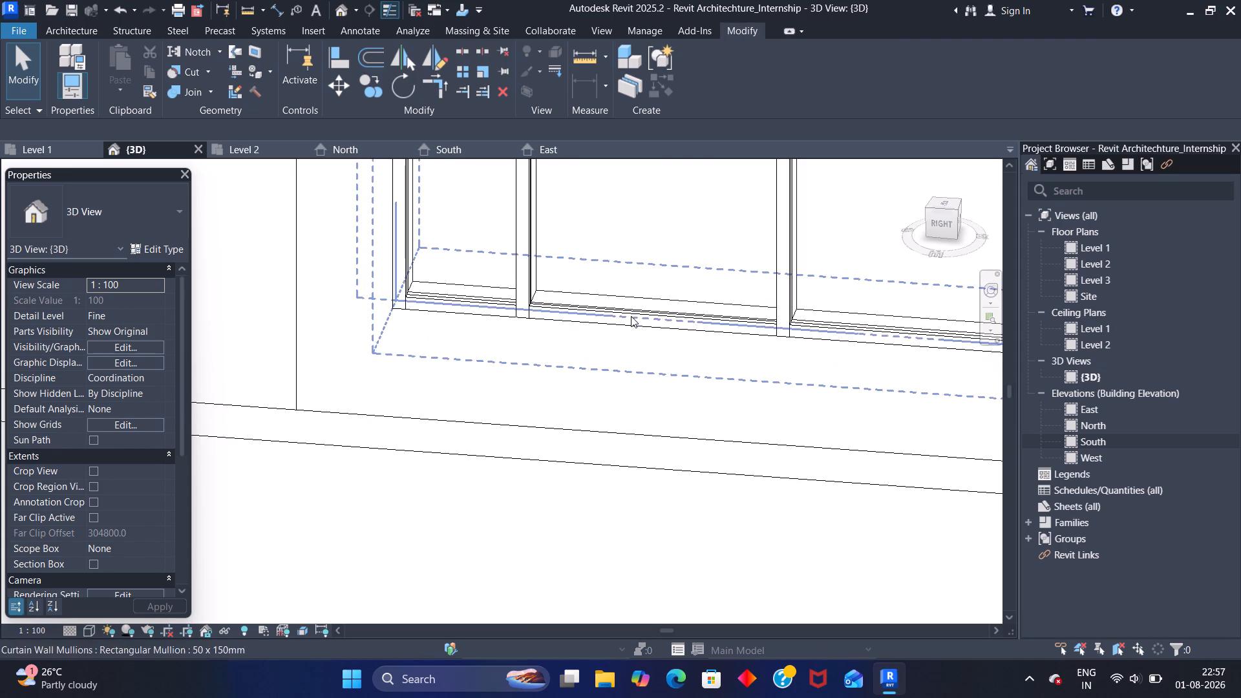
key("Tab")
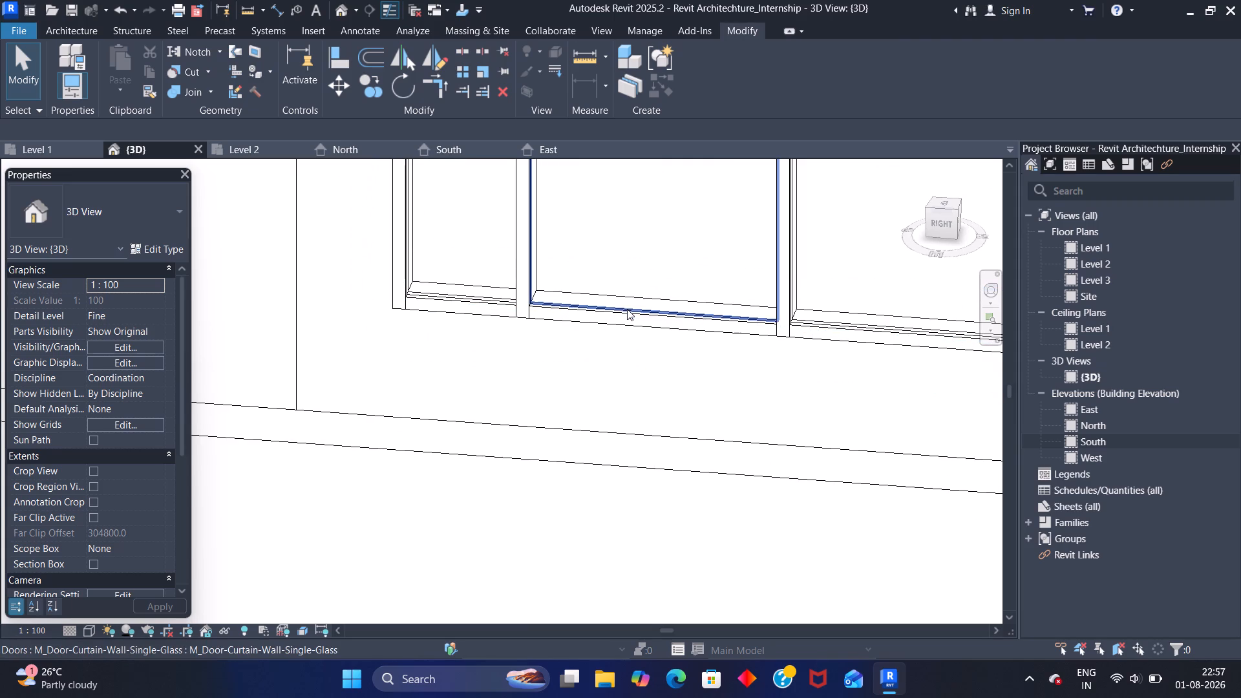
key("Tab")
key("Tab")
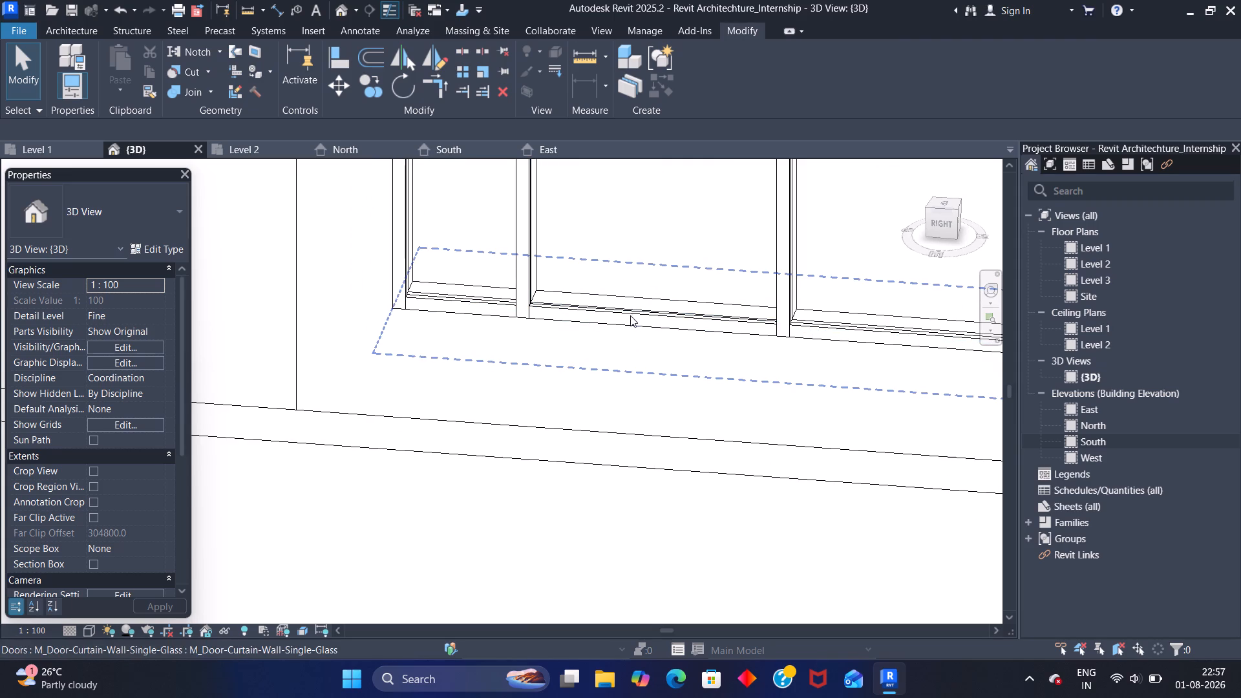
key("Tab")
left_click(630, 315)
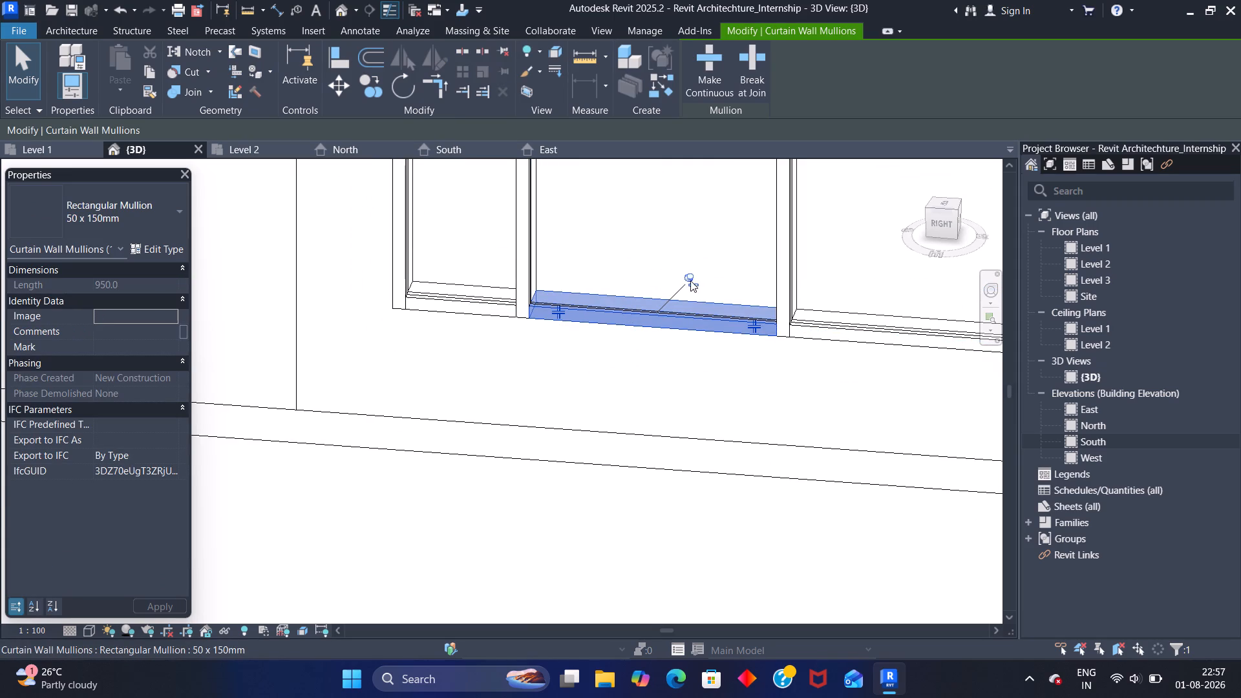
left_click(688, 277)
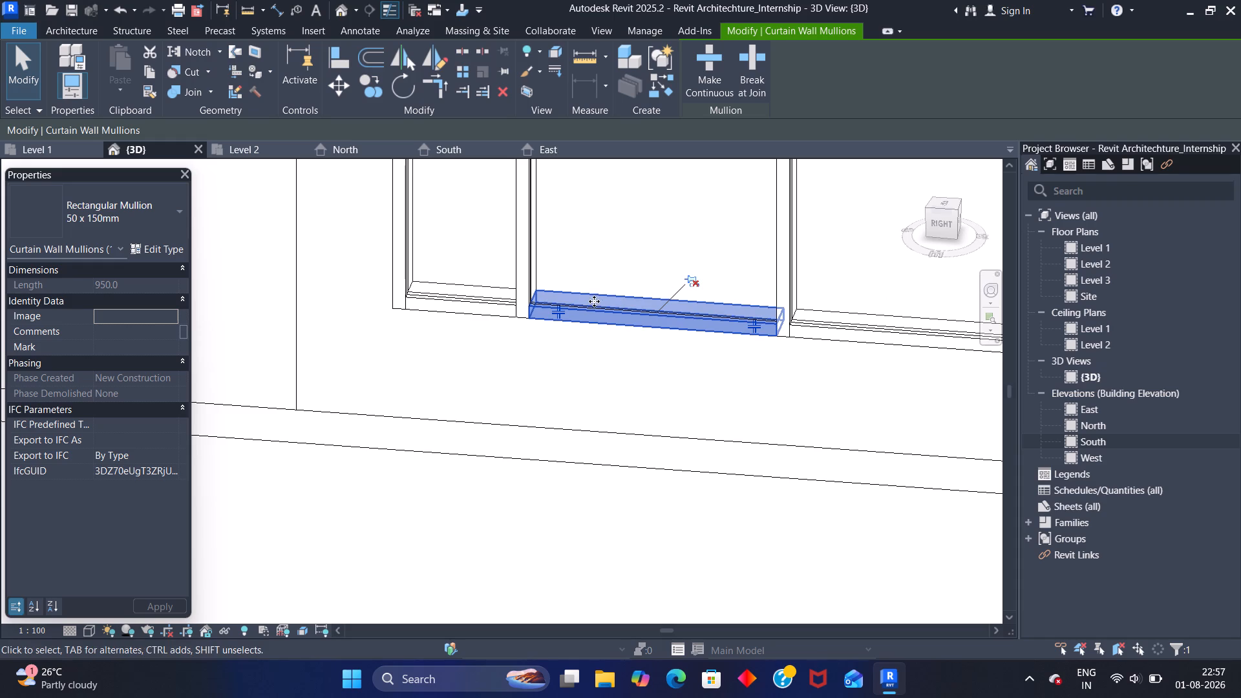
key("Delete")
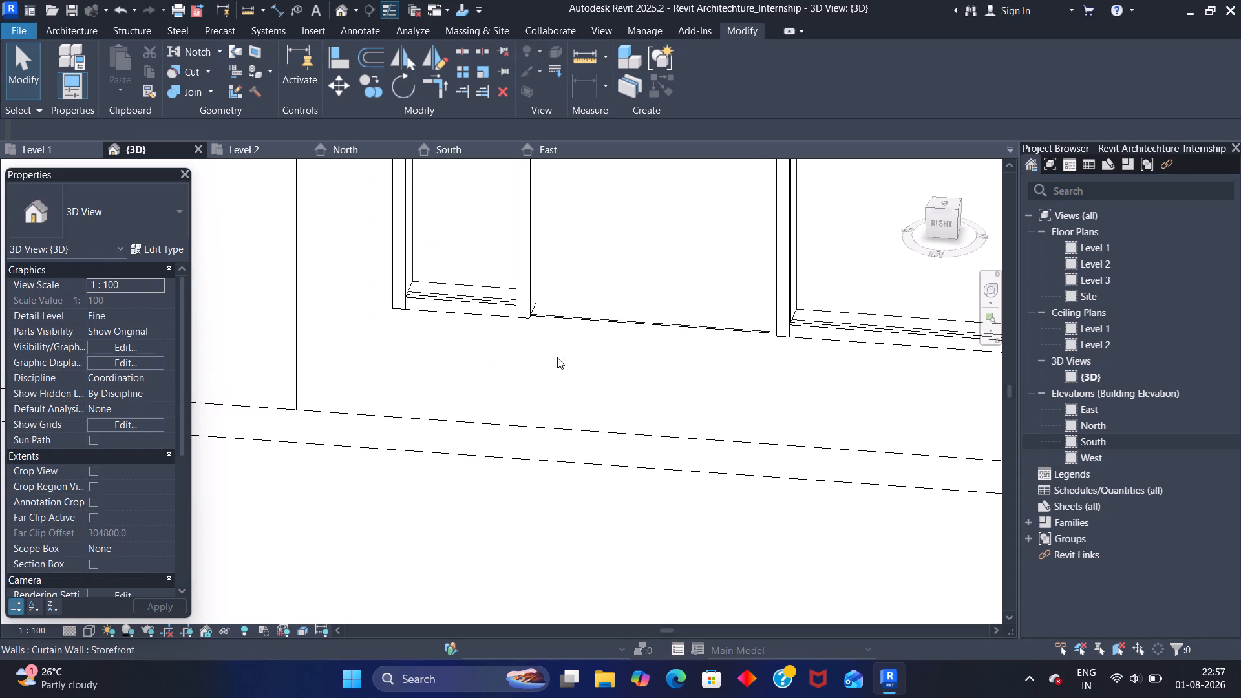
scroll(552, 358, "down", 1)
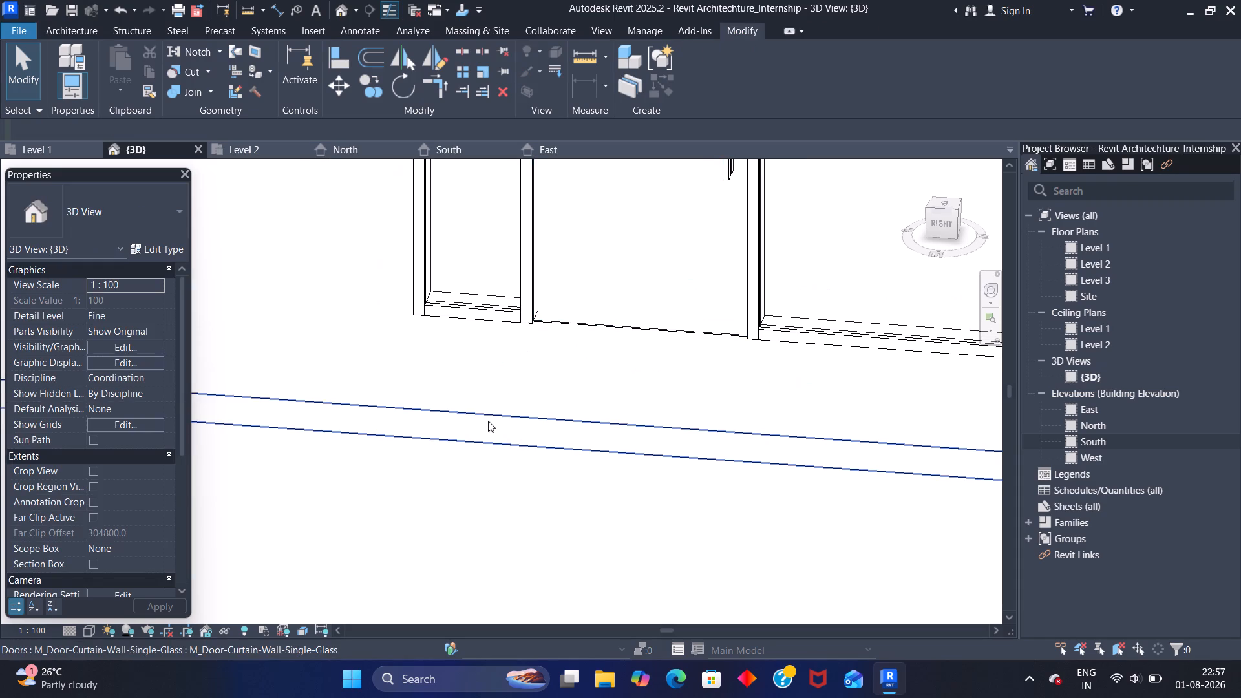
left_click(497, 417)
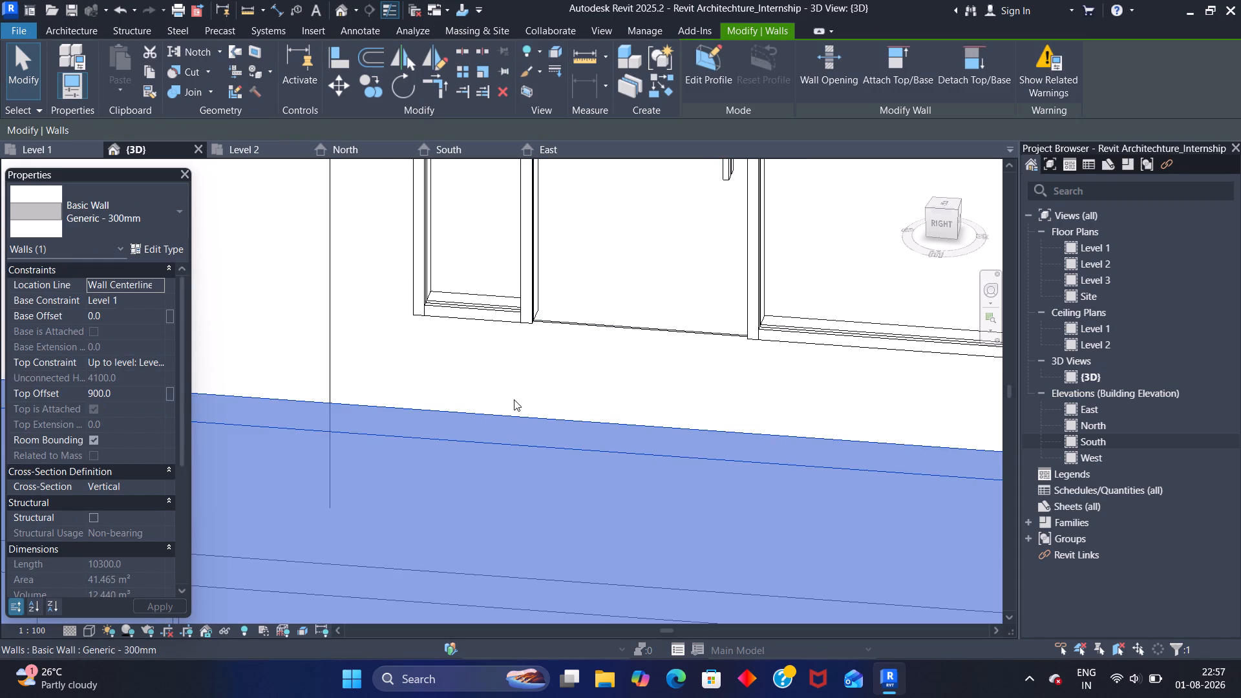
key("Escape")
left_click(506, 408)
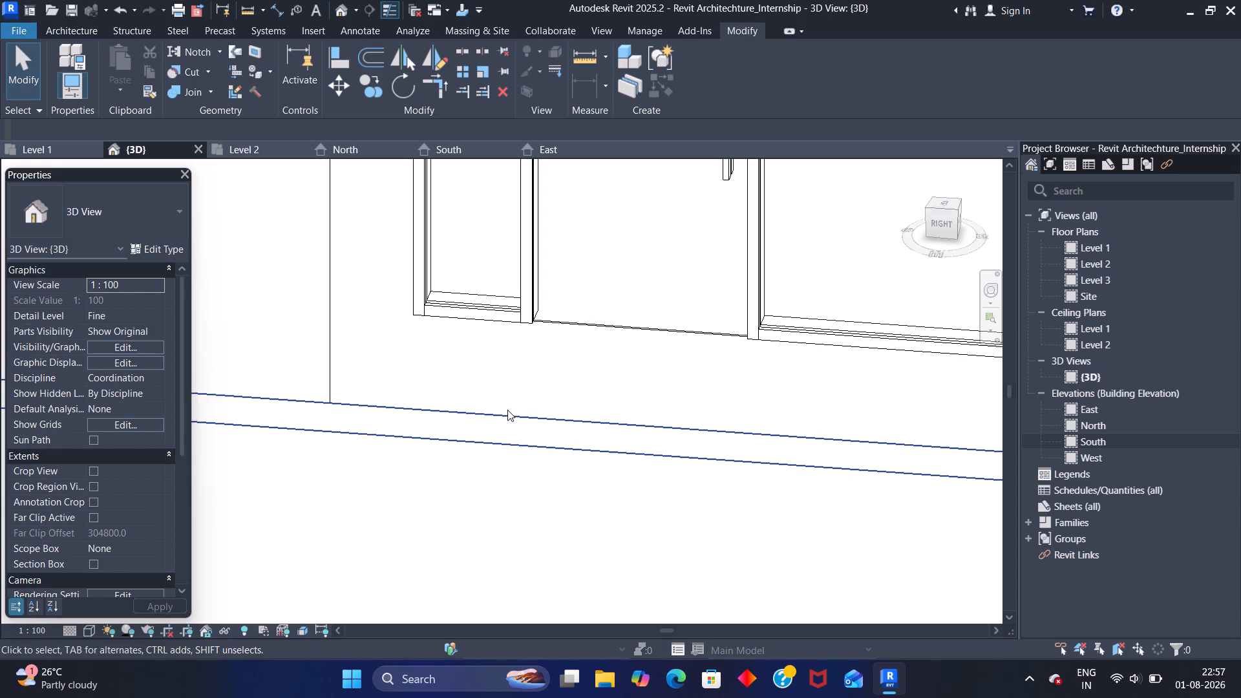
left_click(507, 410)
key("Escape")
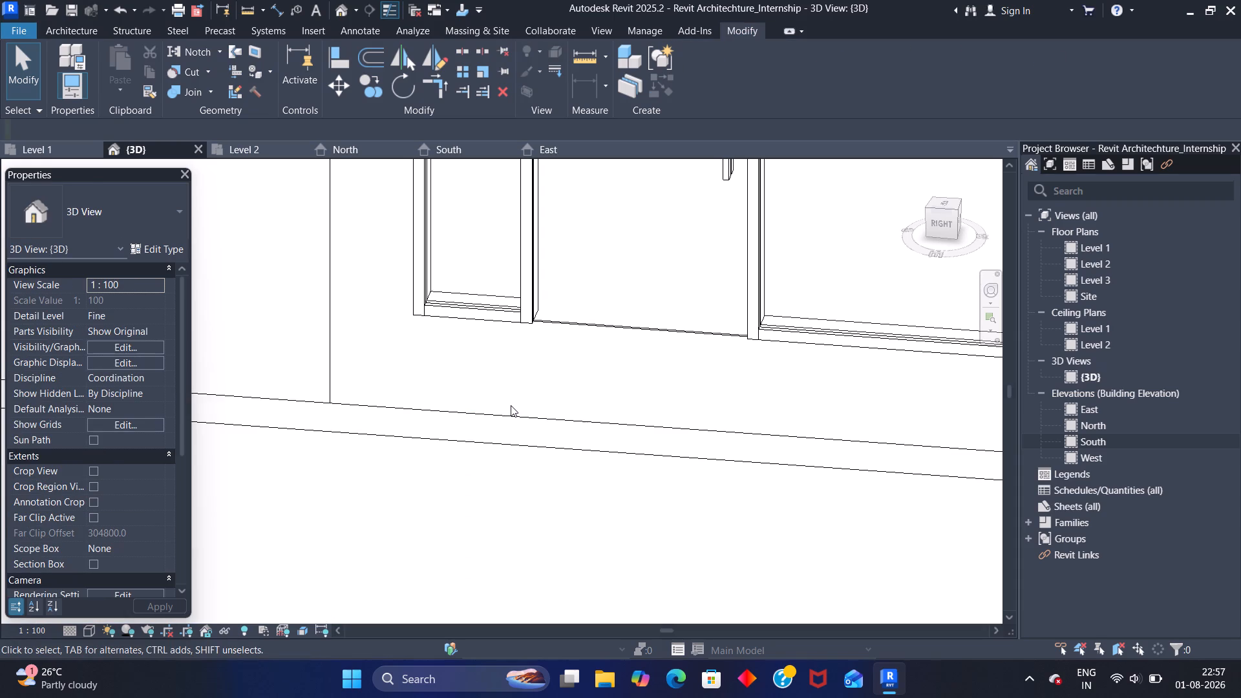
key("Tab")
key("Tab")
Temporarily hide the Generic - 300mm wall in front of the terrace and inspect the Level 2 floor at the glass door's threshold.
scroll(547, 392, "down", 3)
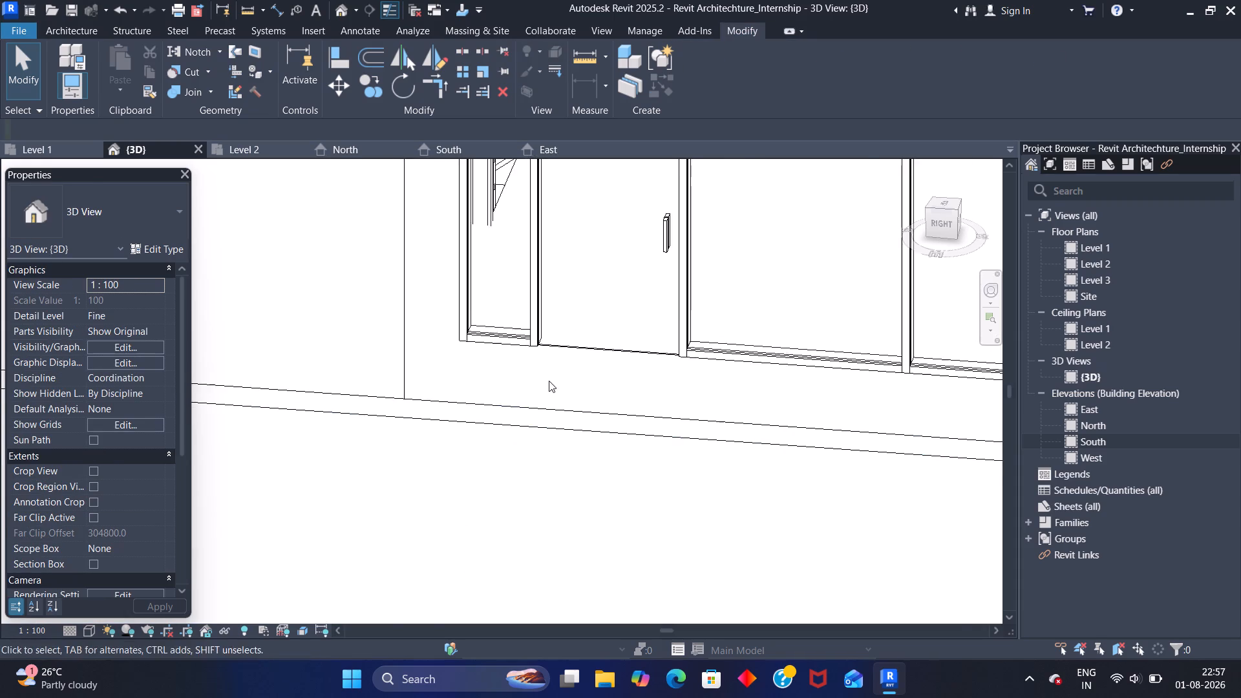
scroll(549, 381, "down", 6)
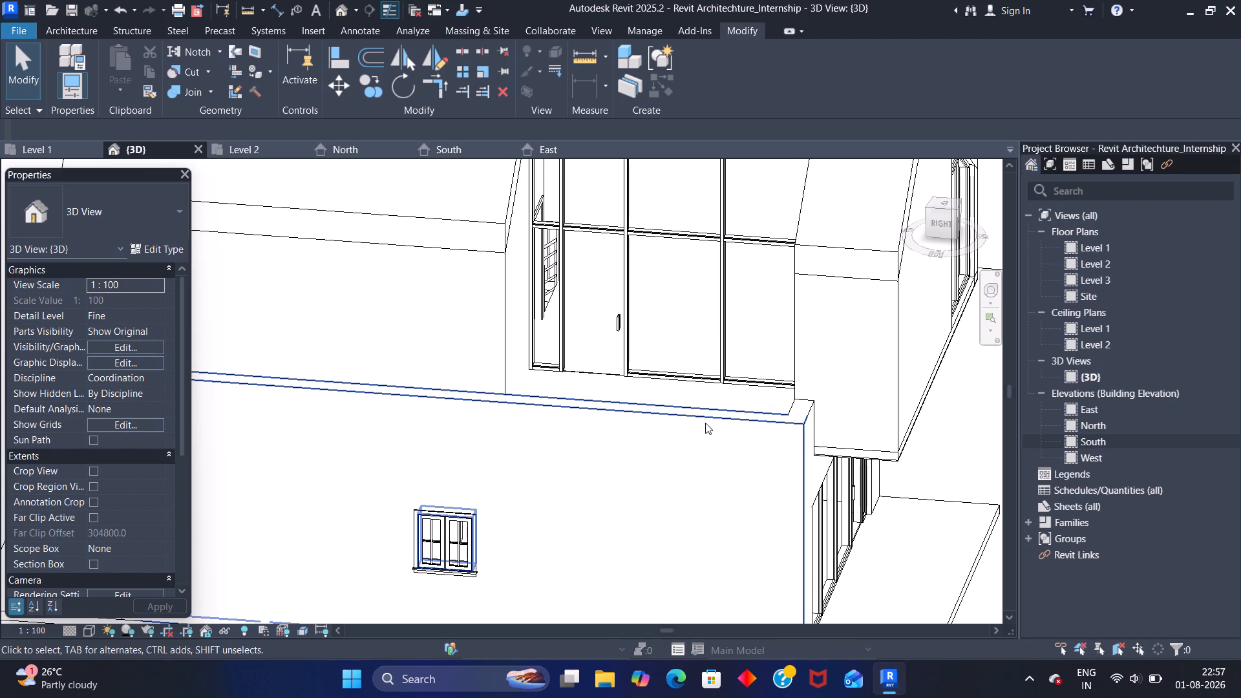
left_click(705, 421)
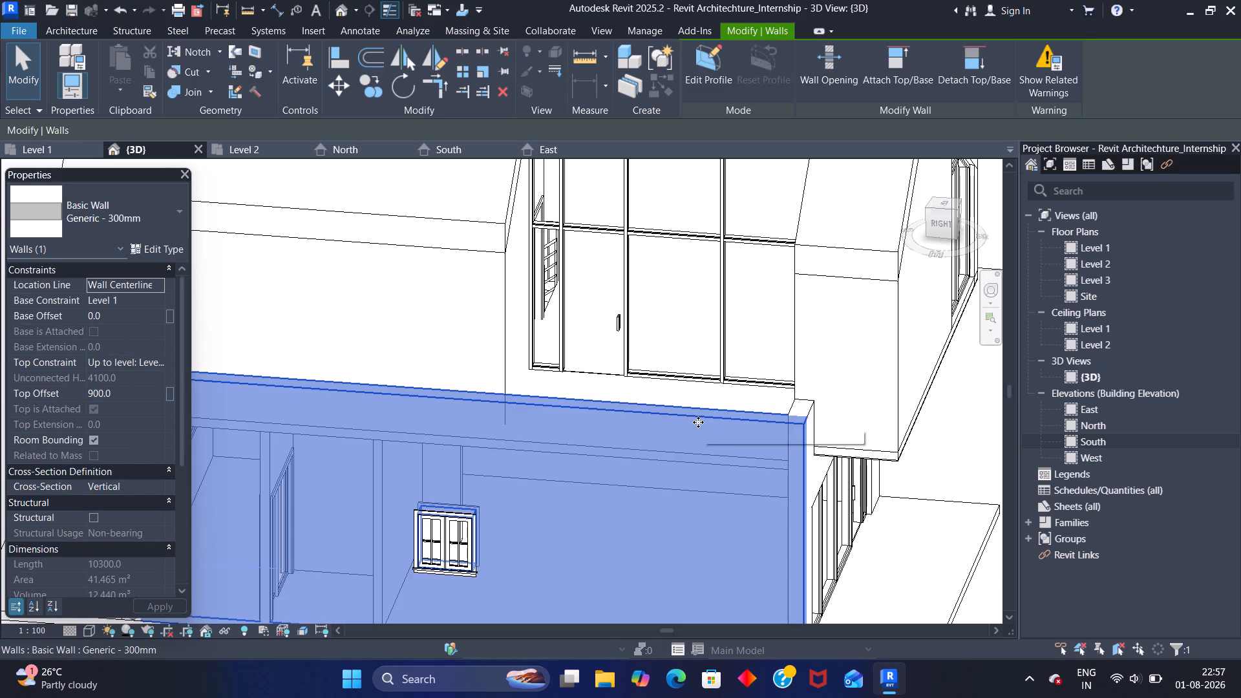
type("hh")
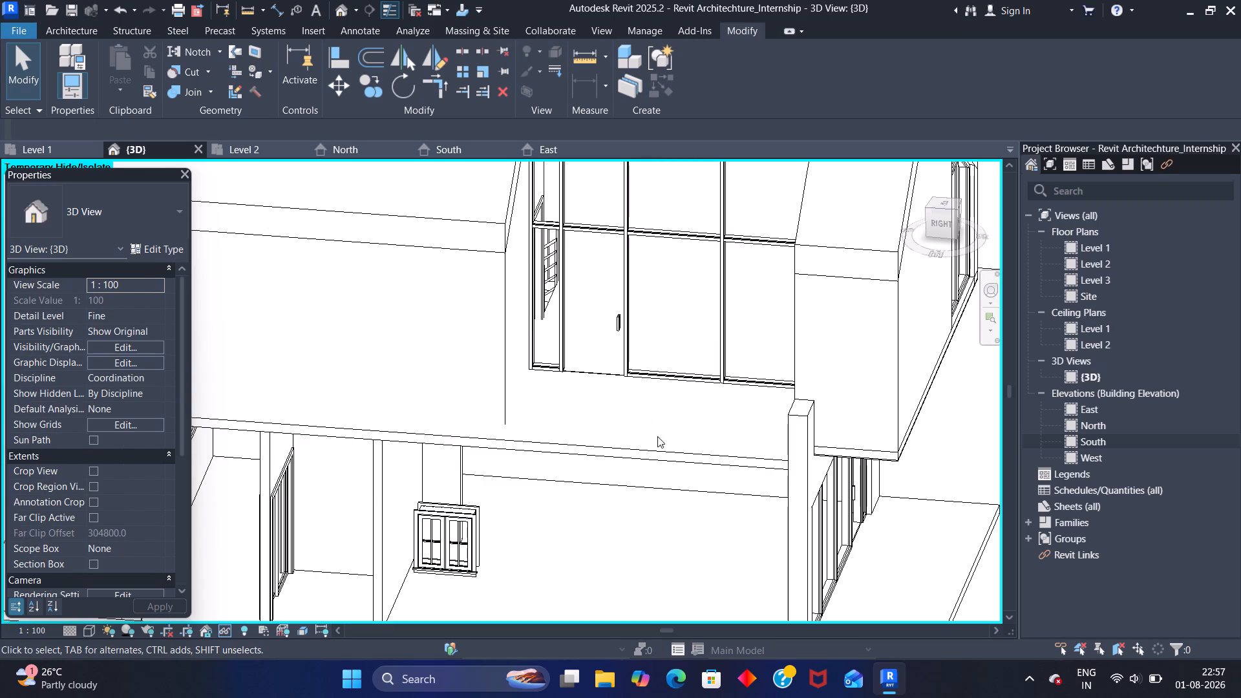
left_click(673, 452)
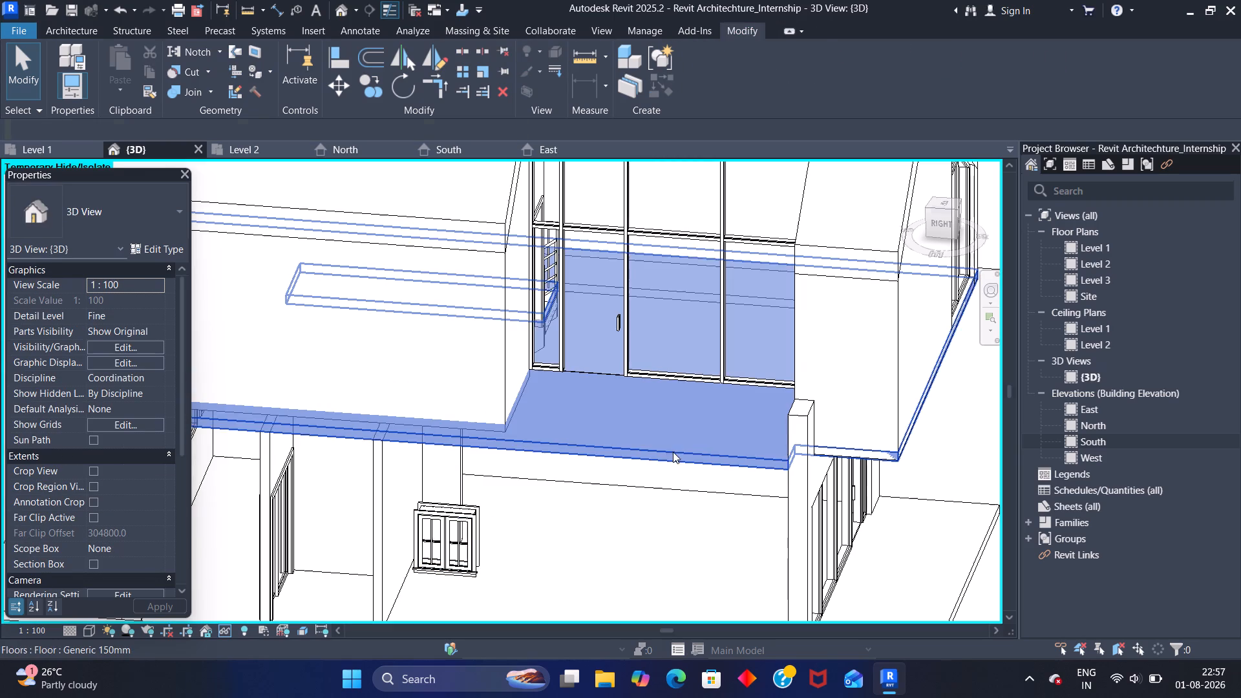
scroll(573, 374, "up", 6)
scroll(652, 410, "down", 2)
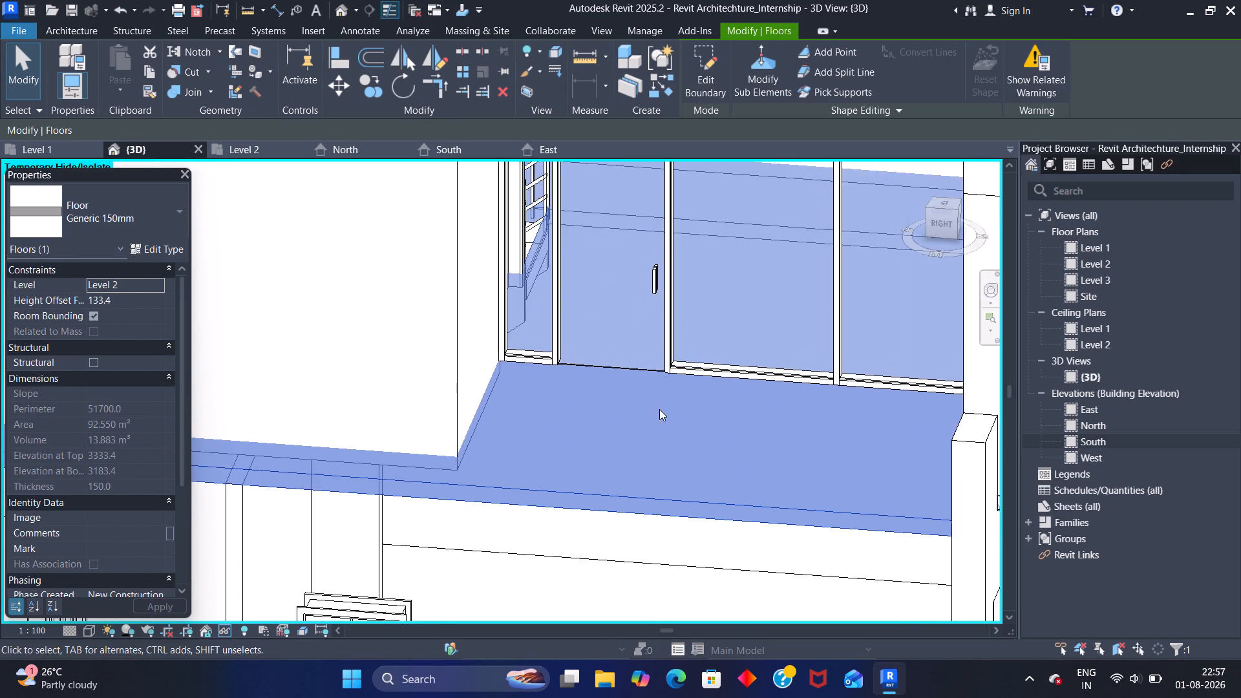
Reset the temporary hide so the 3D view includes the terrace's outer wall.
scroll(659, 409, "down", 6)
key("Escape")
type("hr")
left_click(745, 196)
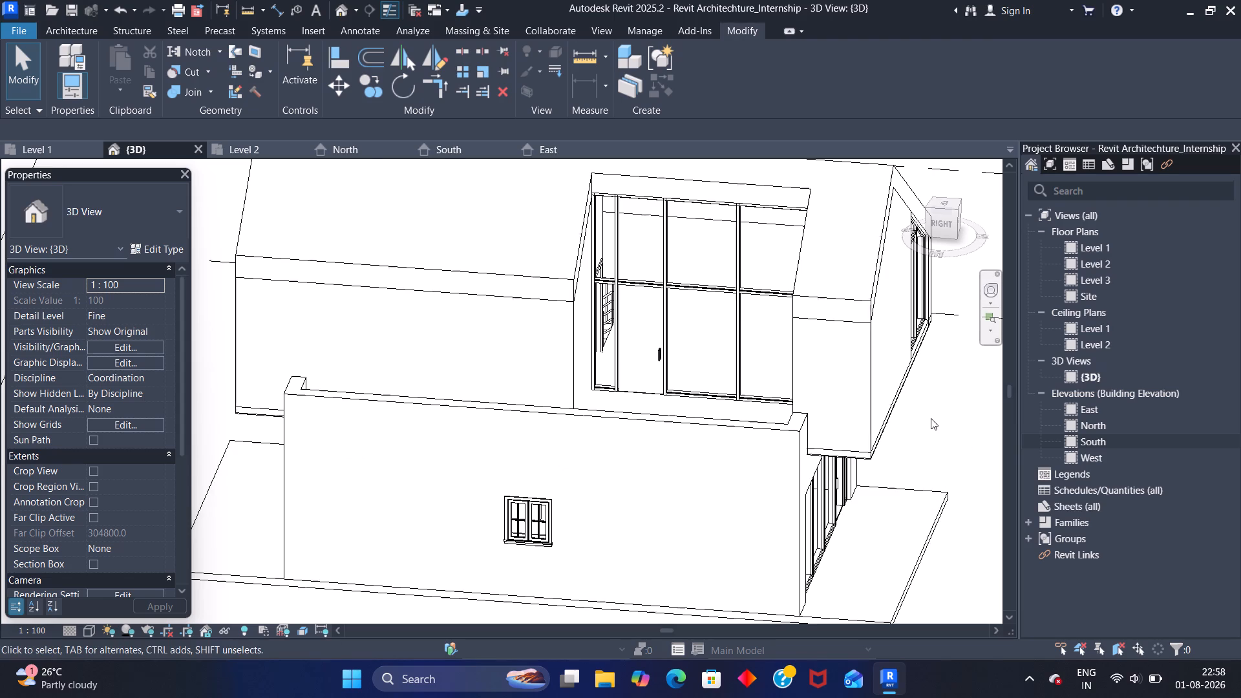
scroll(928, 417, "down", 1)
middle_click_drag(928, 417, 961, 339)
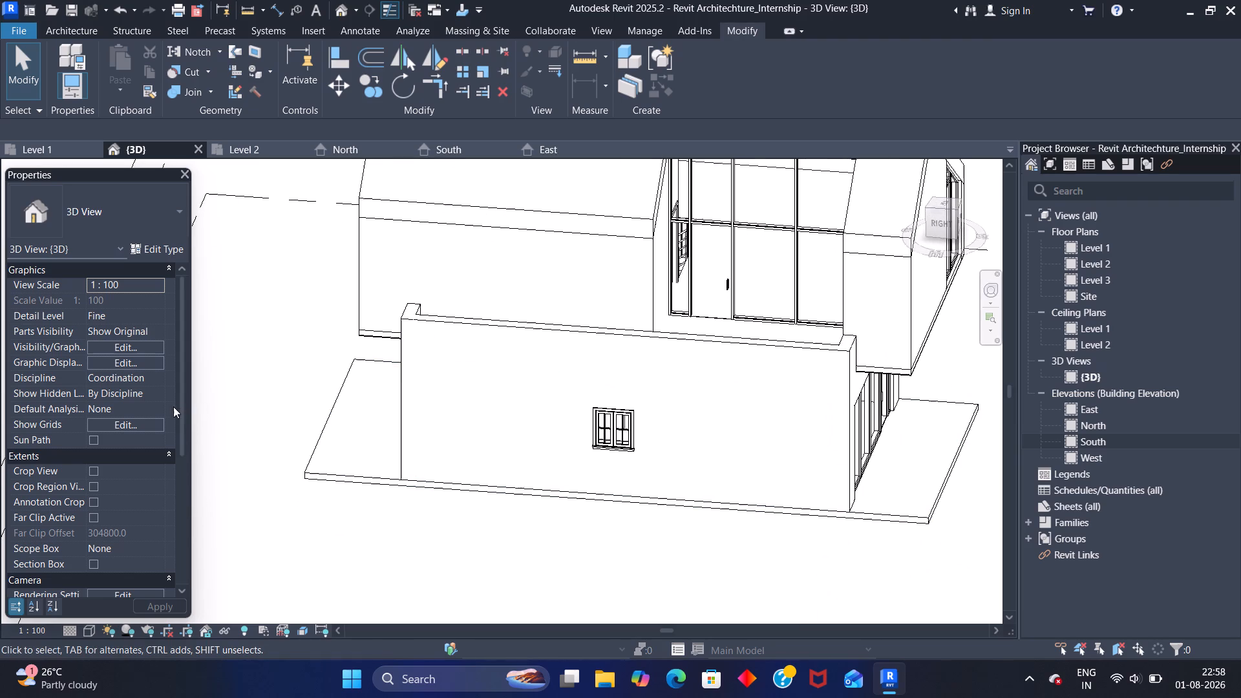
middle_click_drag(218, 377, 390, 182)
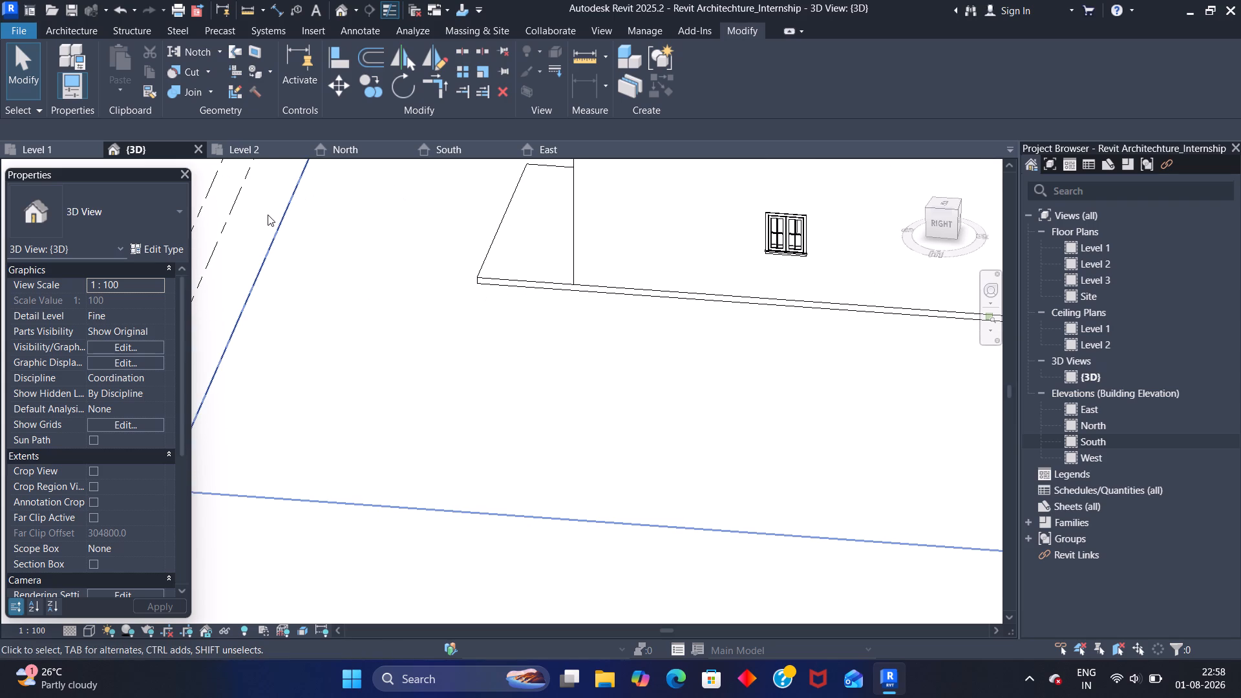
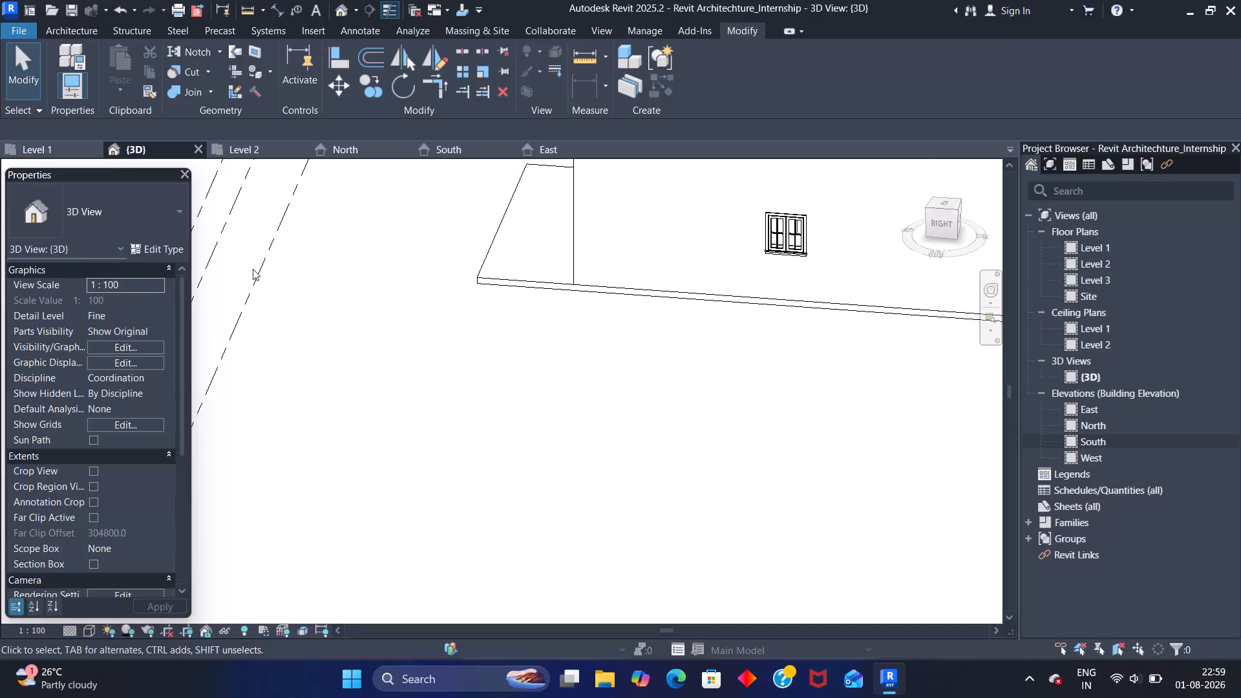
Examine the house's front and side facades in 3D, including the entrance door, windows and ground floor slab edge.
scroll(271, 269, "down", 6)
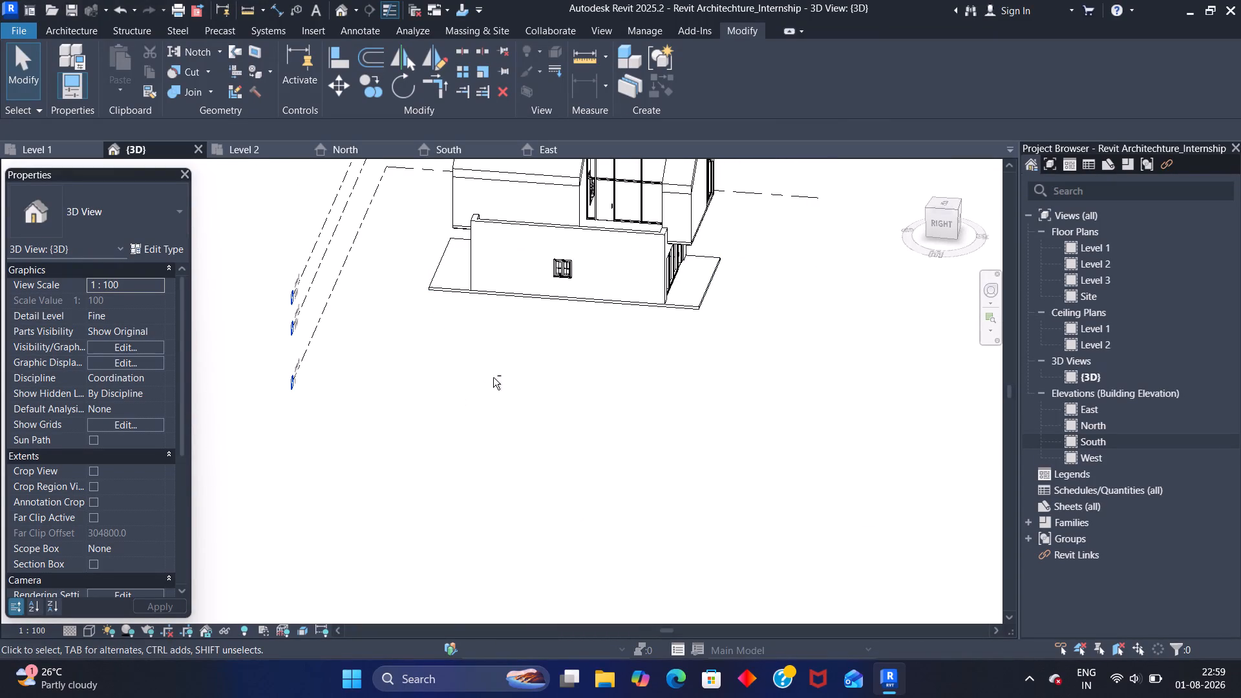
middle_click_drag(522, 369, 276, 385, "shift")
middle_click_drag(659, 374, 513, 419, "shift")
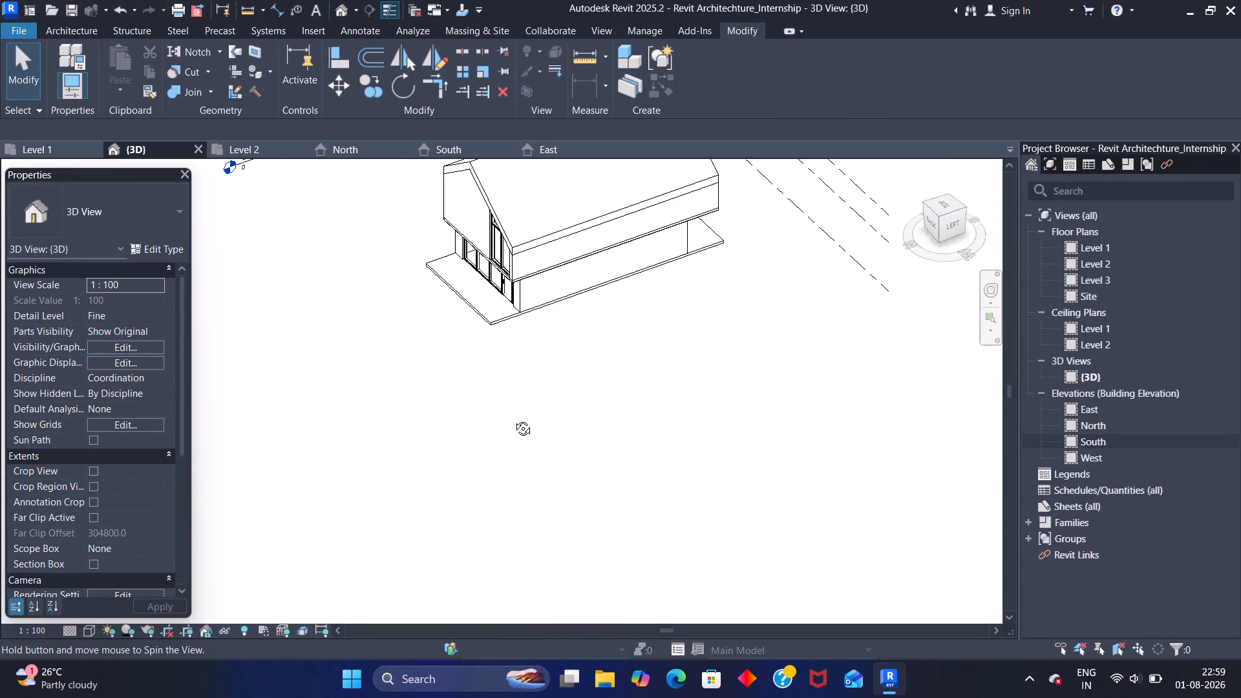
middle_click_drag(513, 419, 320, 425, "shift")
middle_click_drag(728, 395, 544, 424, "shift")
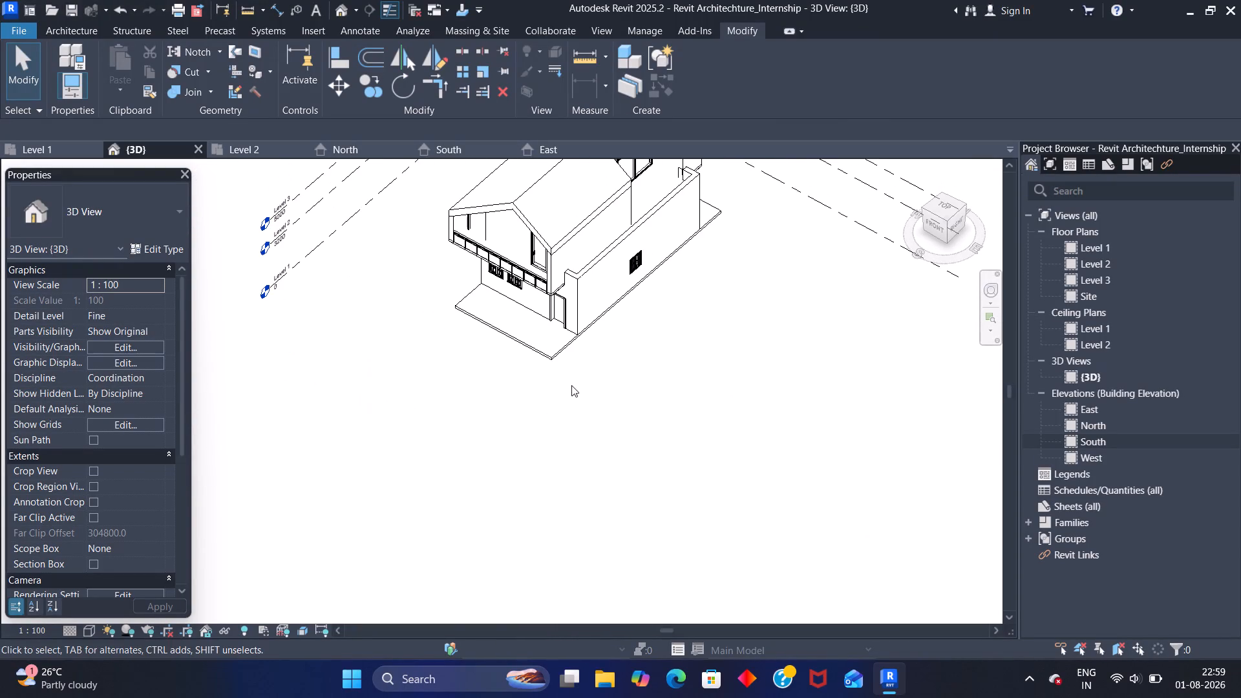
middle_click_drag(553, 387, 578, 384, "shift")
scroll(588, 304, "up", 7)
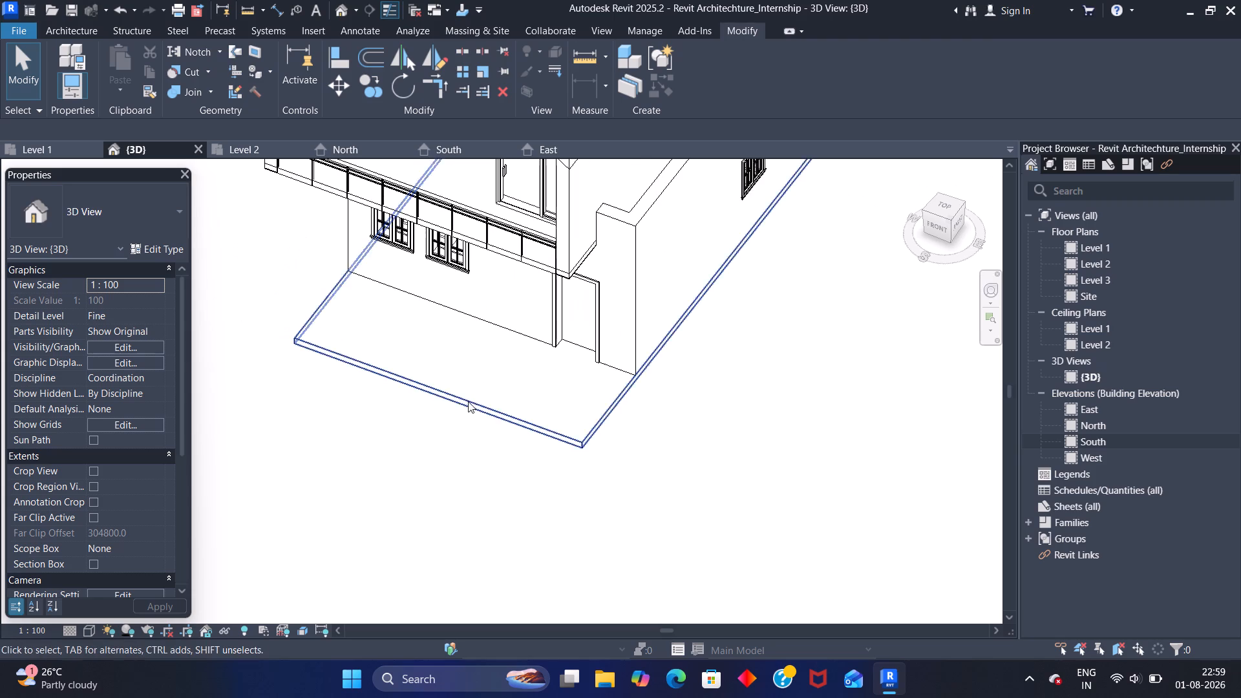
middle_click_drag(425, 483, 437, 426, "shift")
scroll(462, 408, "up", 1)
middle_click_drag(462, 408, 456, 570)
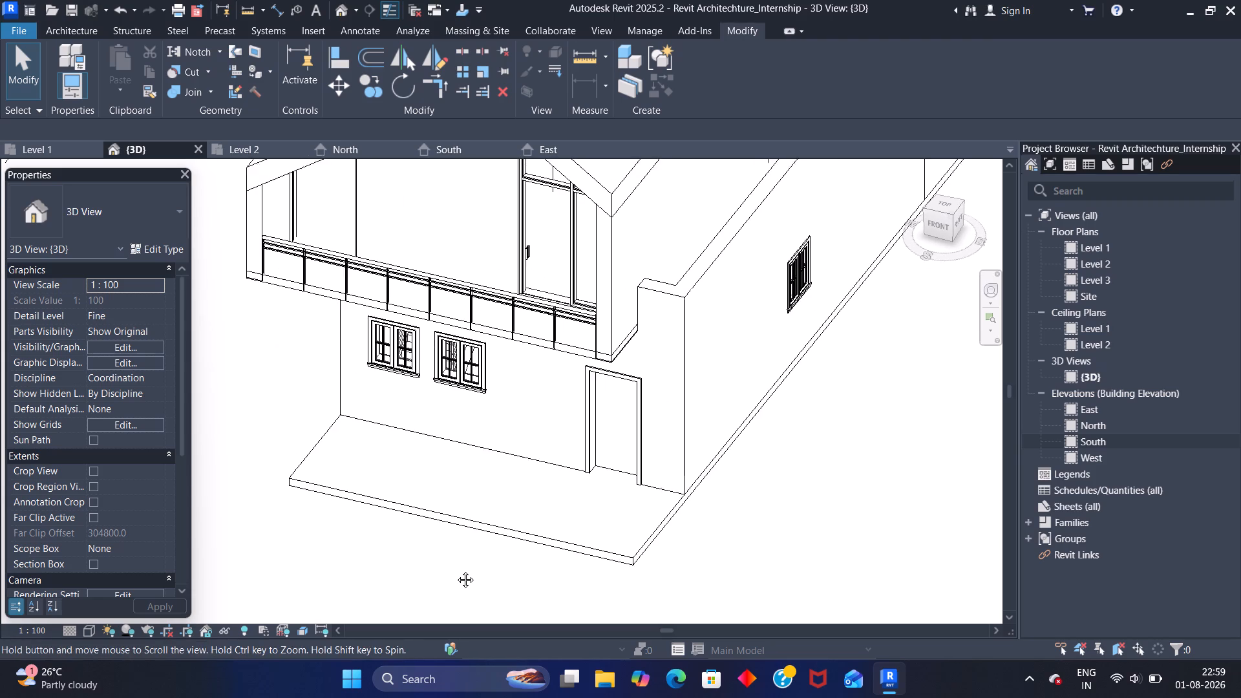
middle_click_drag(456, 570, 456, 570)
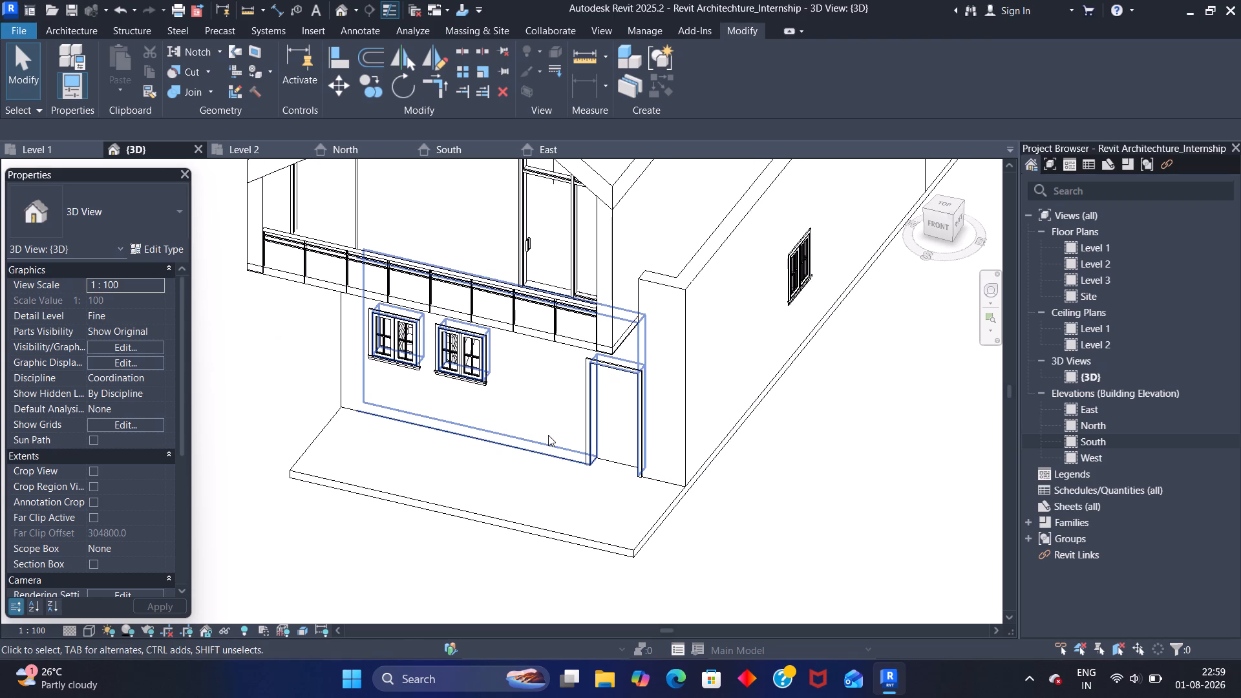
scroll(539, 428, "down", 3)
middle_click_drag(690, 395, 632, 354, "shift")
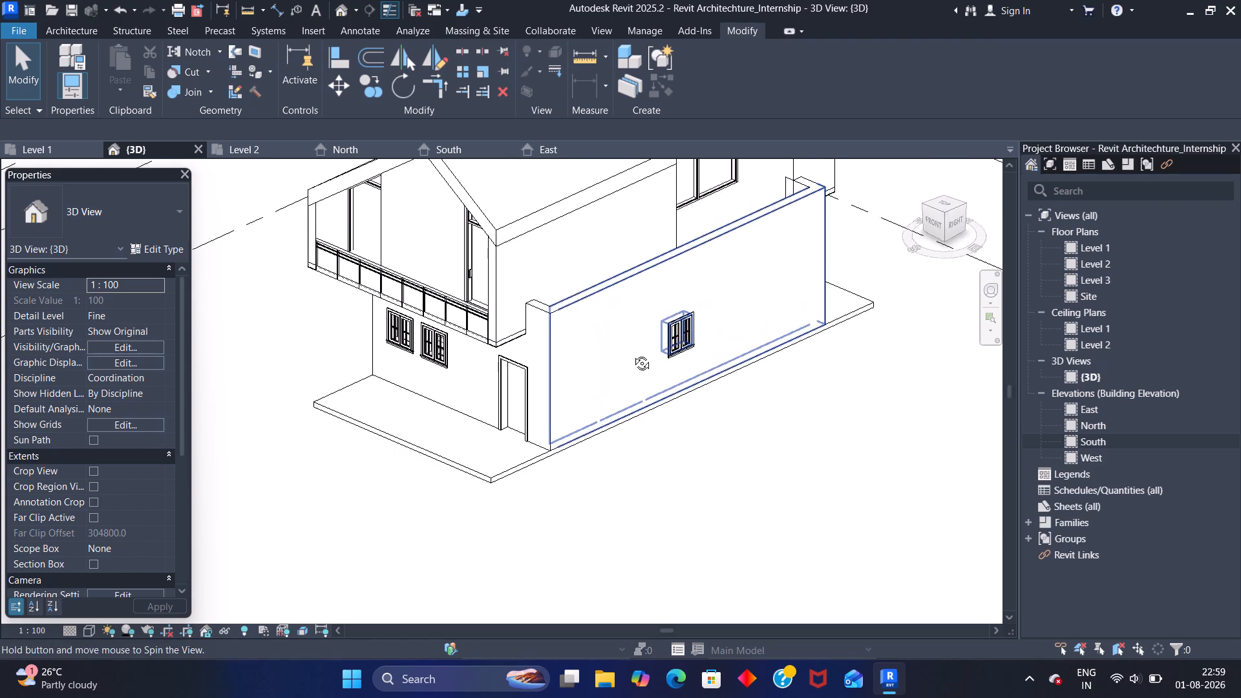
middle_click_drag(632, 354, 633, 354, "shift")
scroll(677, 355, "up", 8)
middle_click_drag(647, 412, 640, 300)
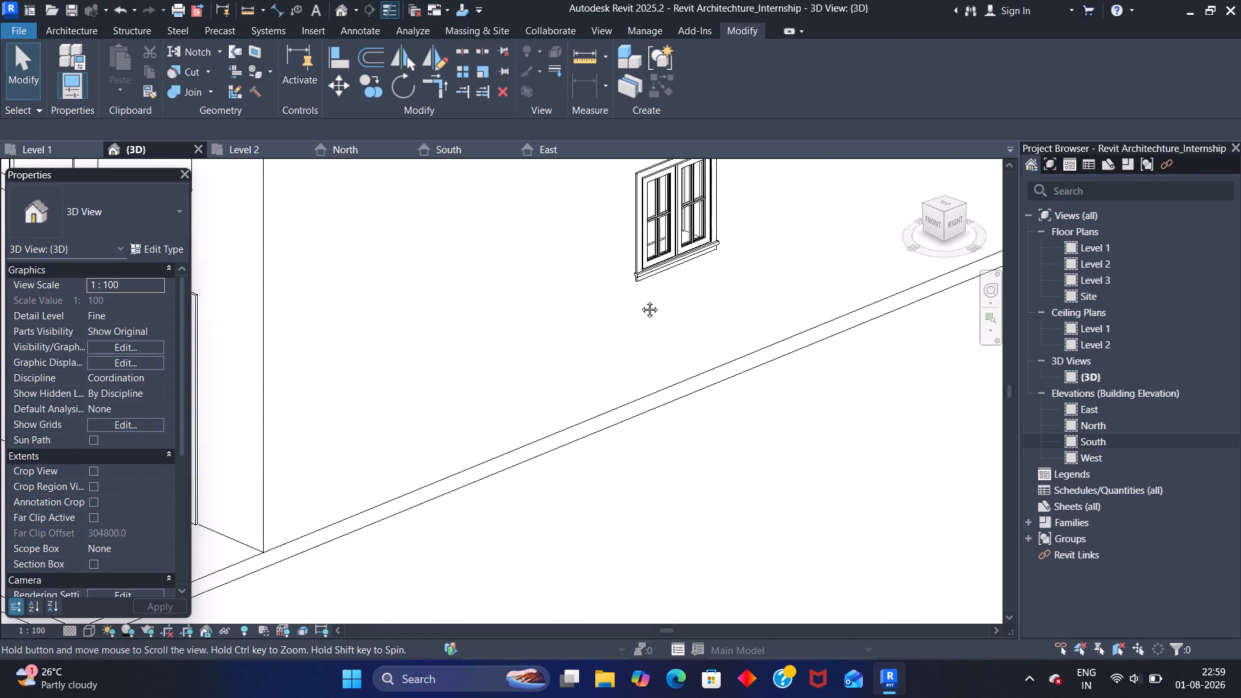
middle_click_drag(640, 300, 646, 248)
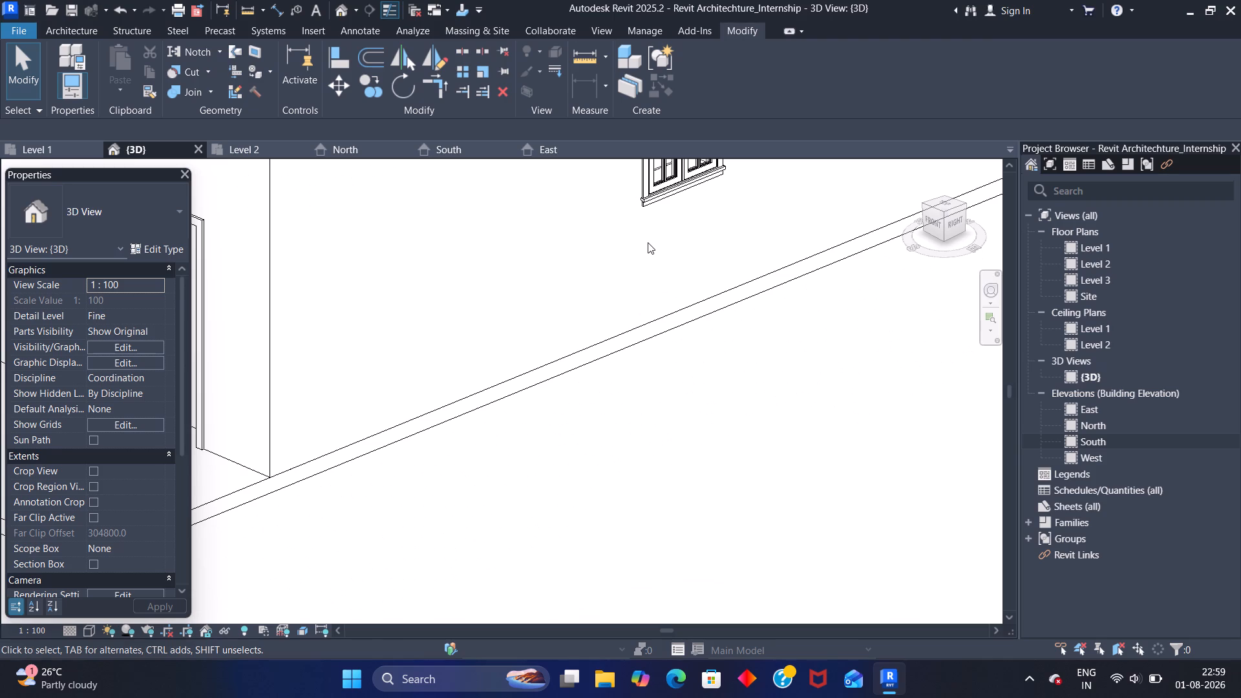
Open the Level 1 floor plan showing the whole ground floor layout.
left_click(45, 149)
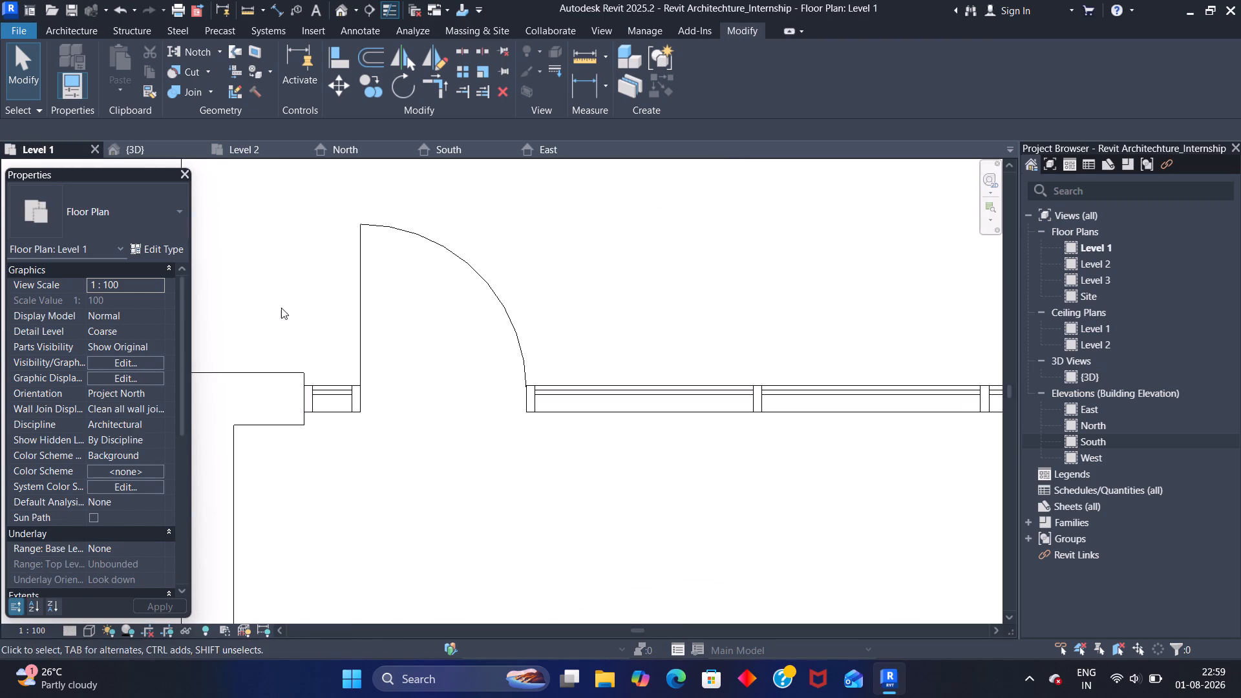
scroll(346, 542, "down", 5)
middle_click_drag(392, 478, 344, 273)
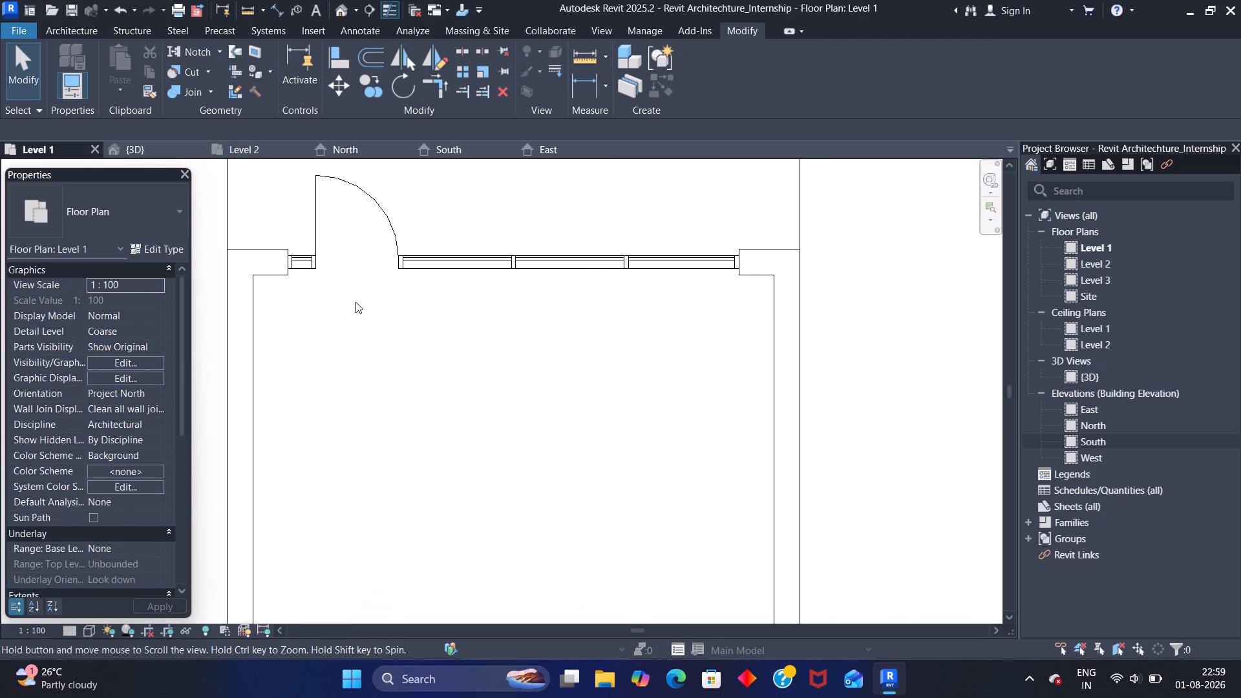
scroll(355, 302, "down", 9)
middle_click_drag(421, 399, 387, 364)
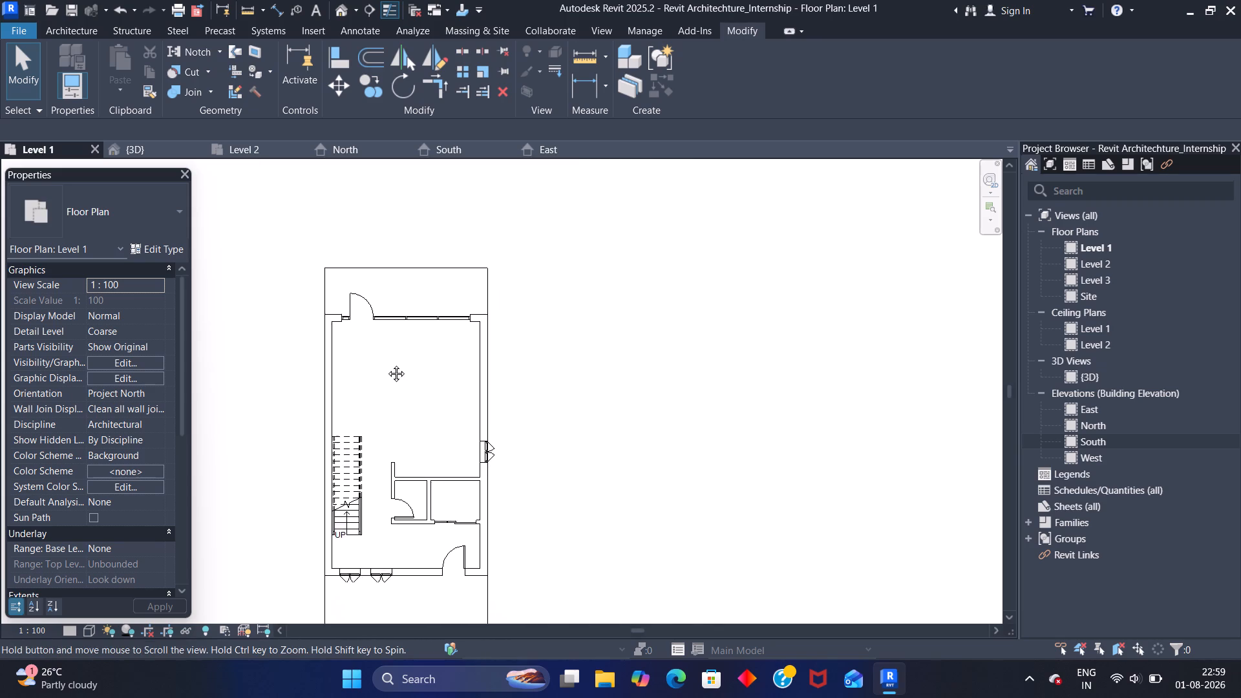
middle_click_drag(387, 364, 363, 275)
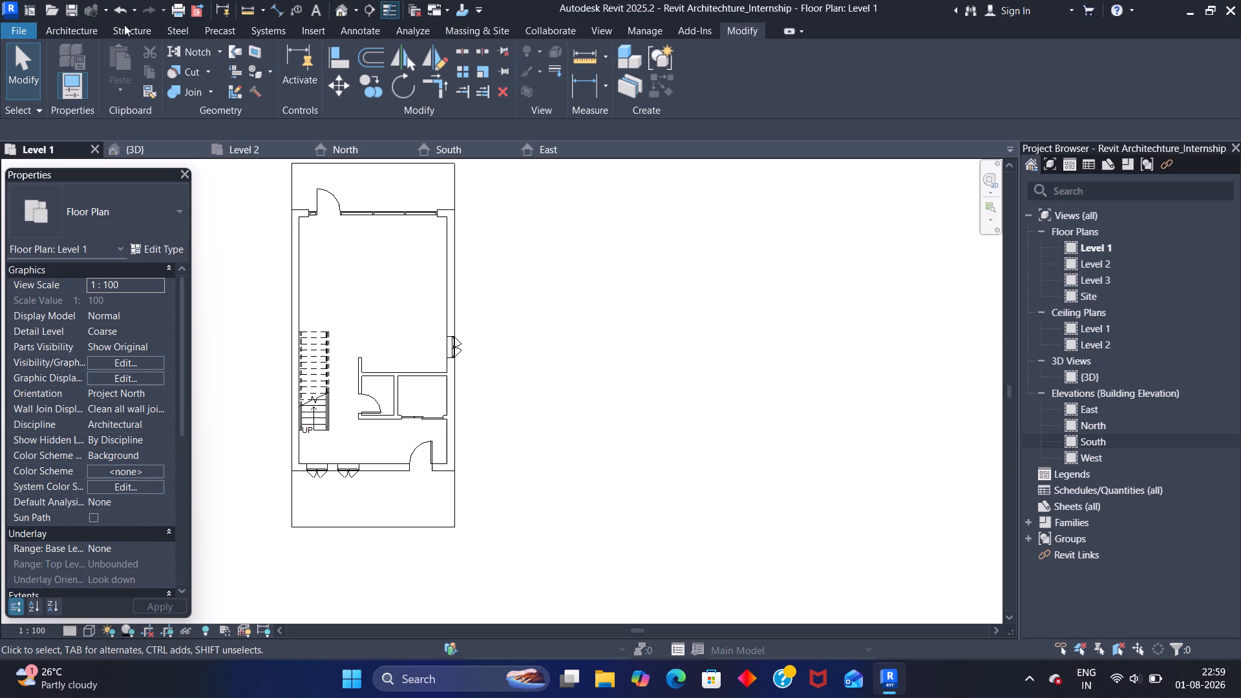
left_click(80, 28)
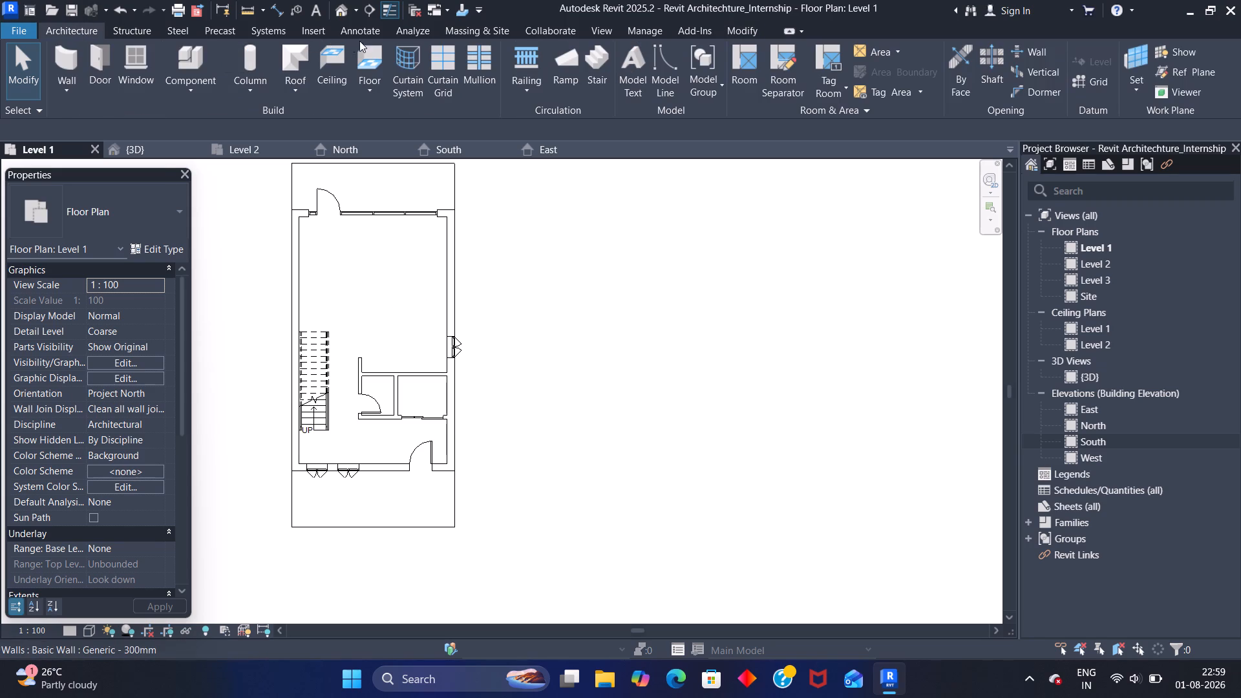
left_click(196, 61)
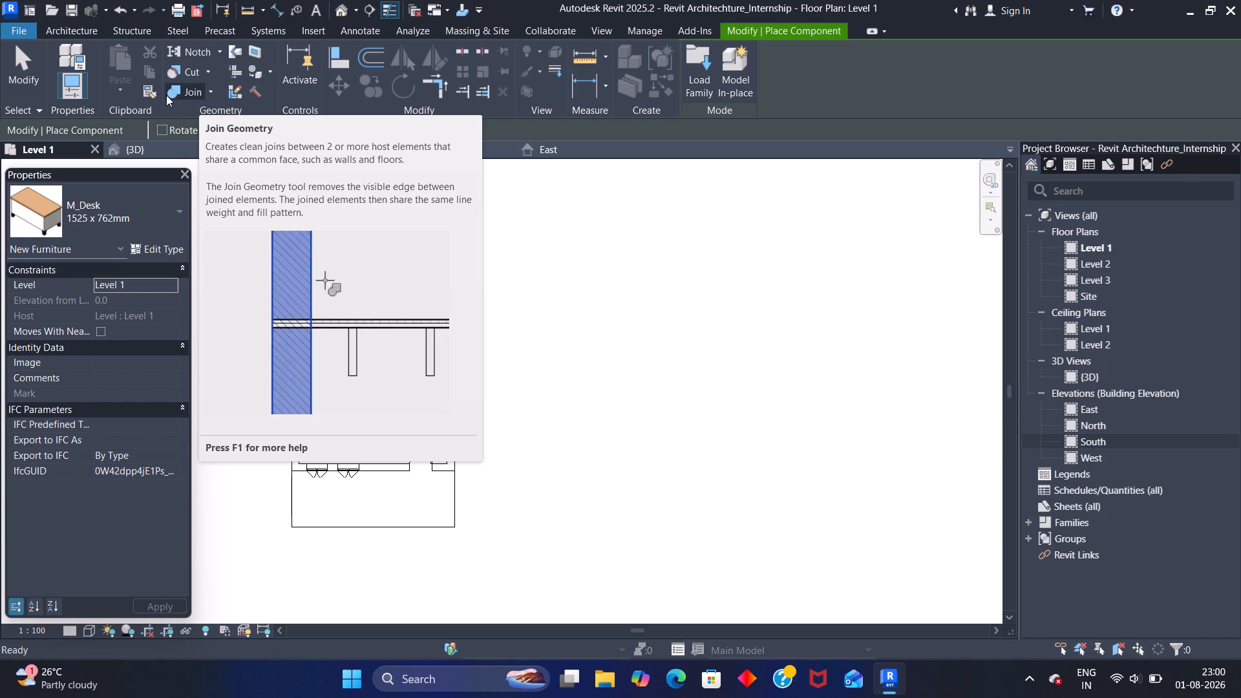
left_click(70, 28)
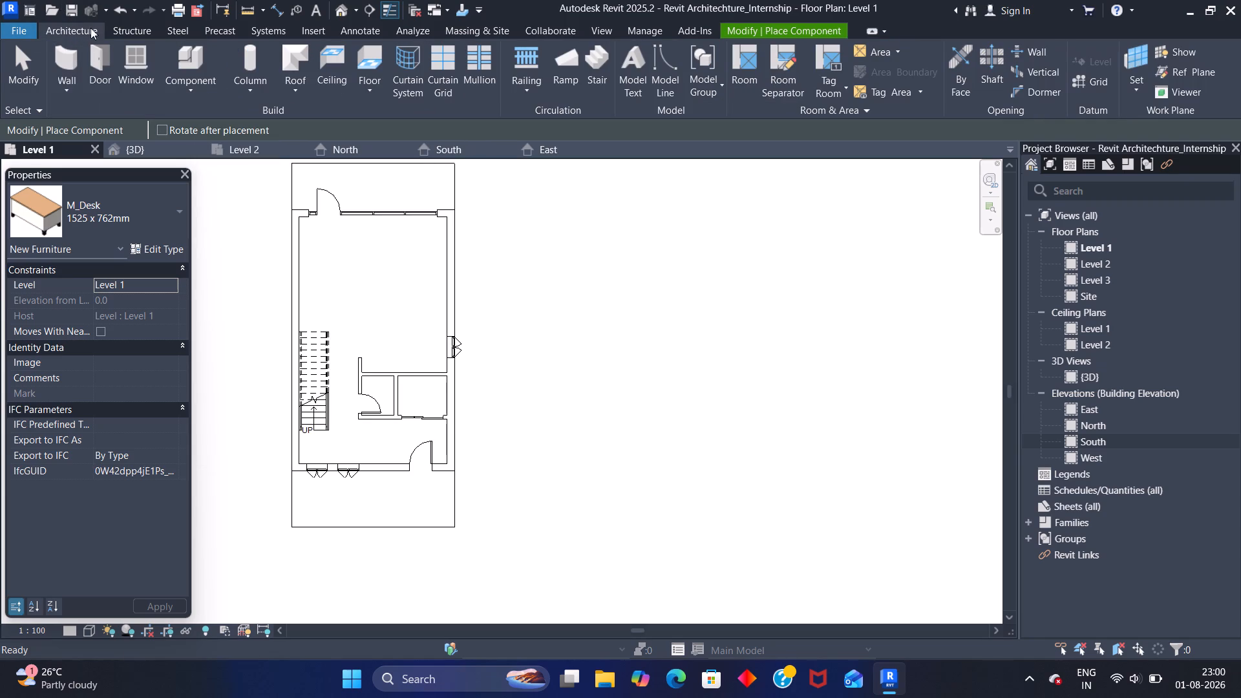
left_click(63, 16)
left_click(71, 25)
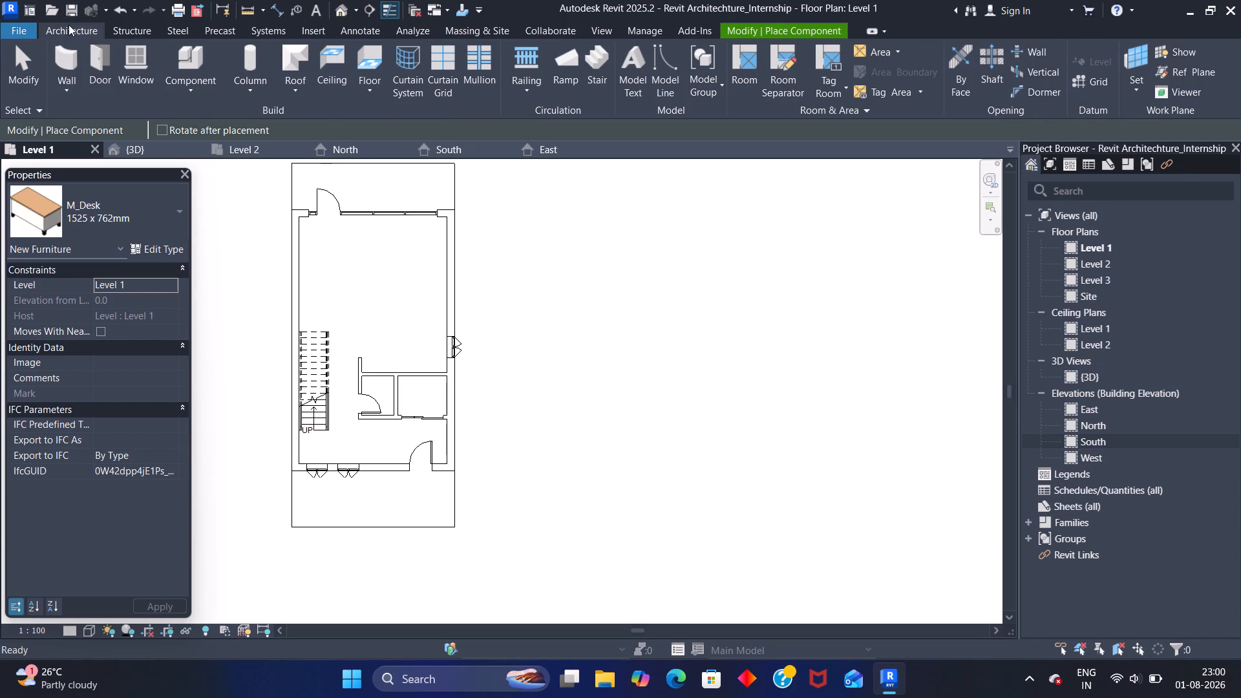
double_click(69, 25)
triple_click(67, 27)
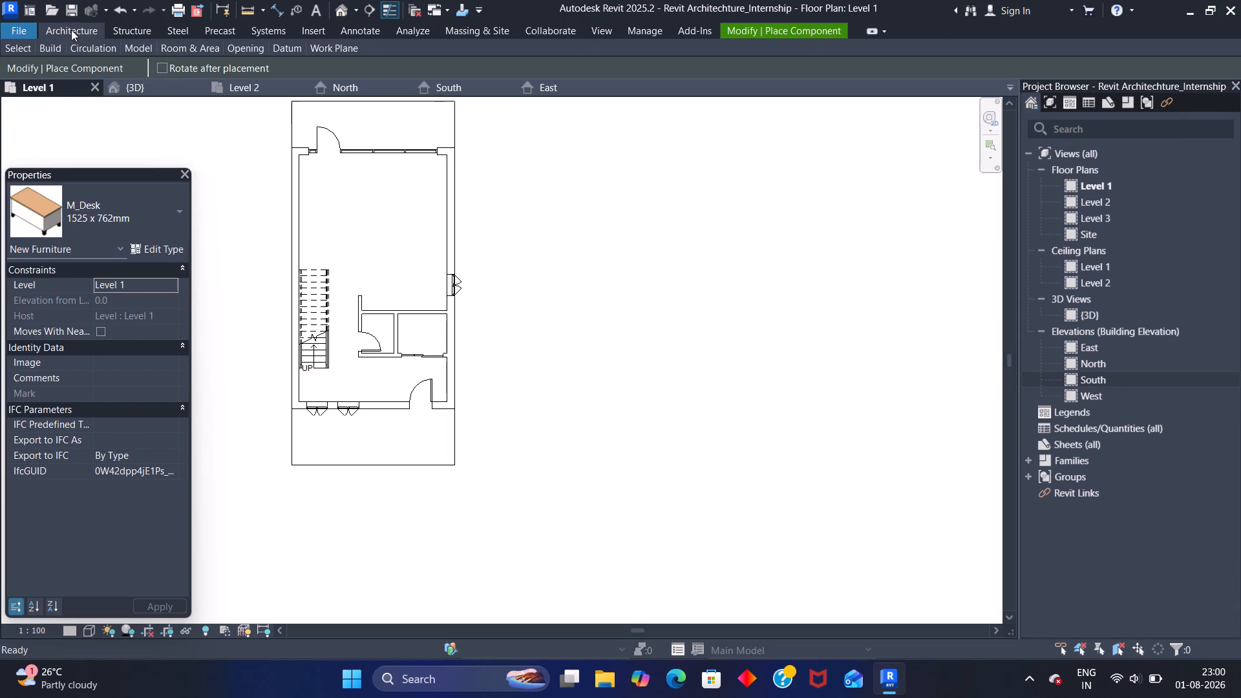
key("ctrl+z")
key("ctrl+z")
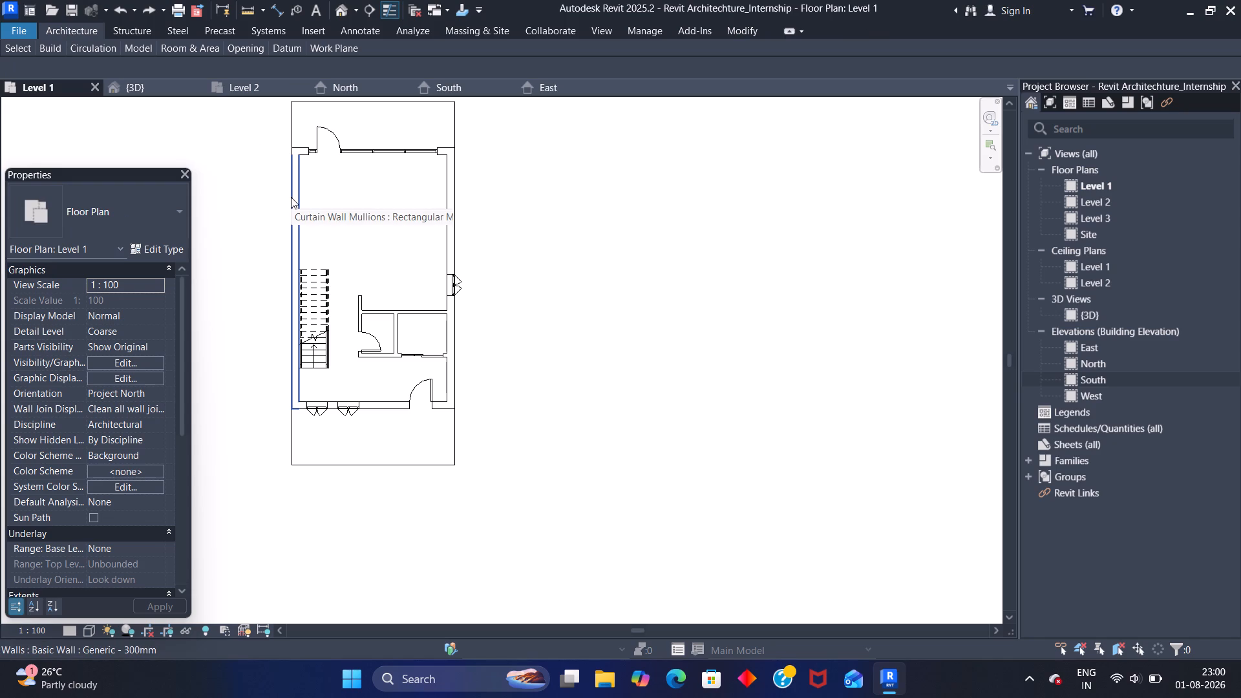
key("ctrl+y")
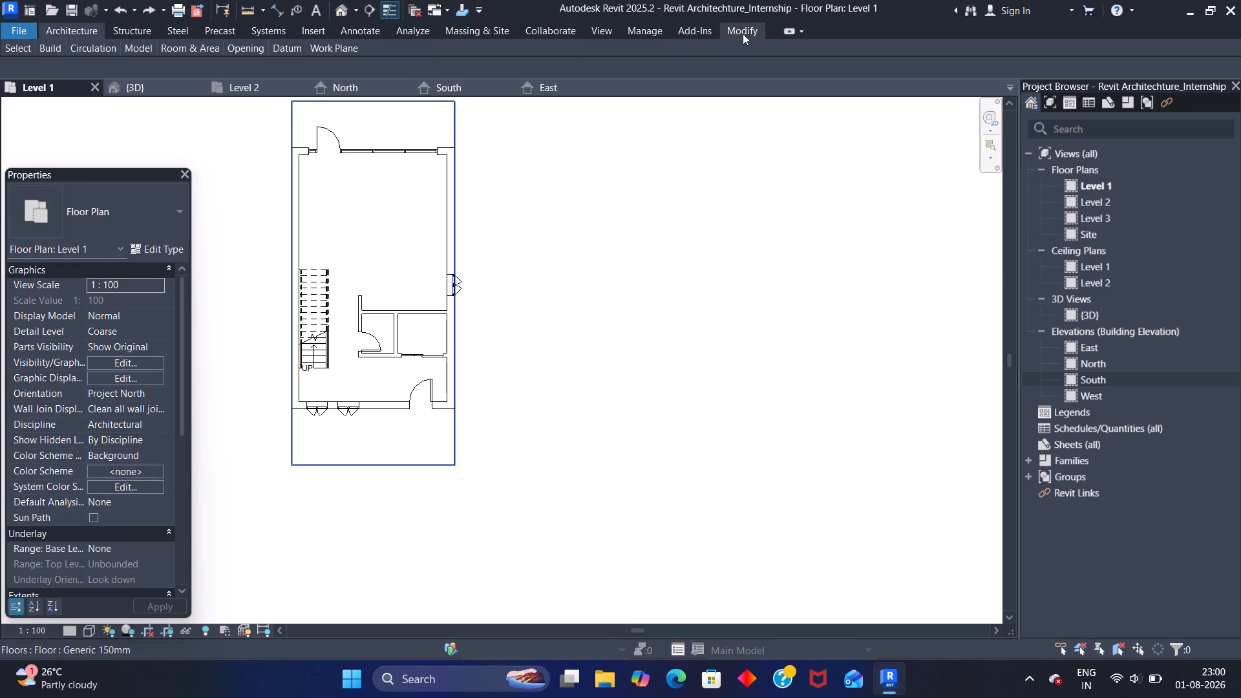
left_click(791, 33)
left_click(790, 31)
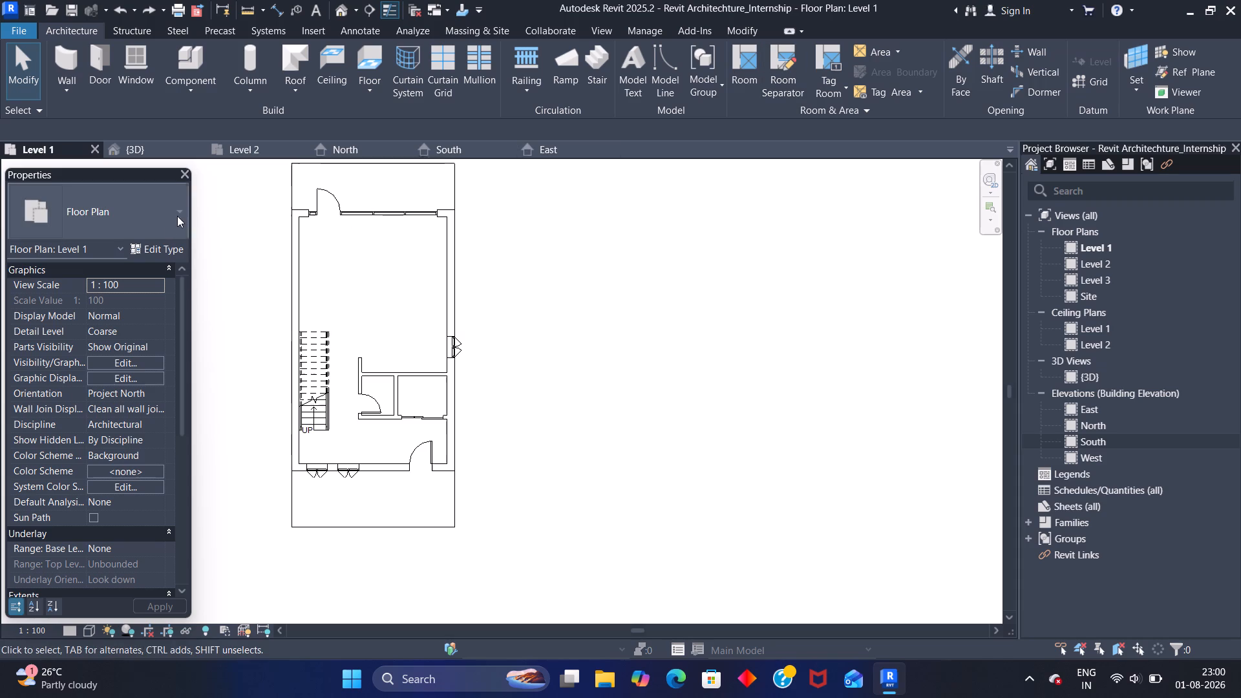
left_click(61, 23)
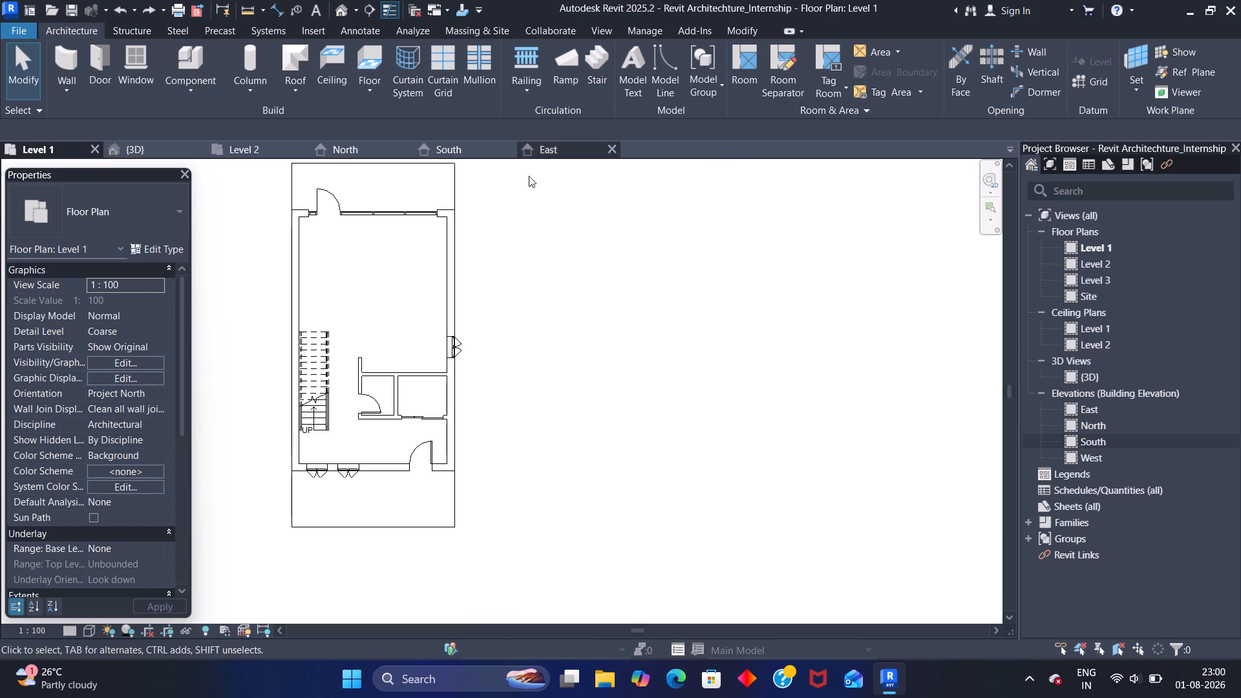
Start placing a component on Level 1 and search the loaded component types for "water".
middle_click_drag(383, 235, 515, 266)
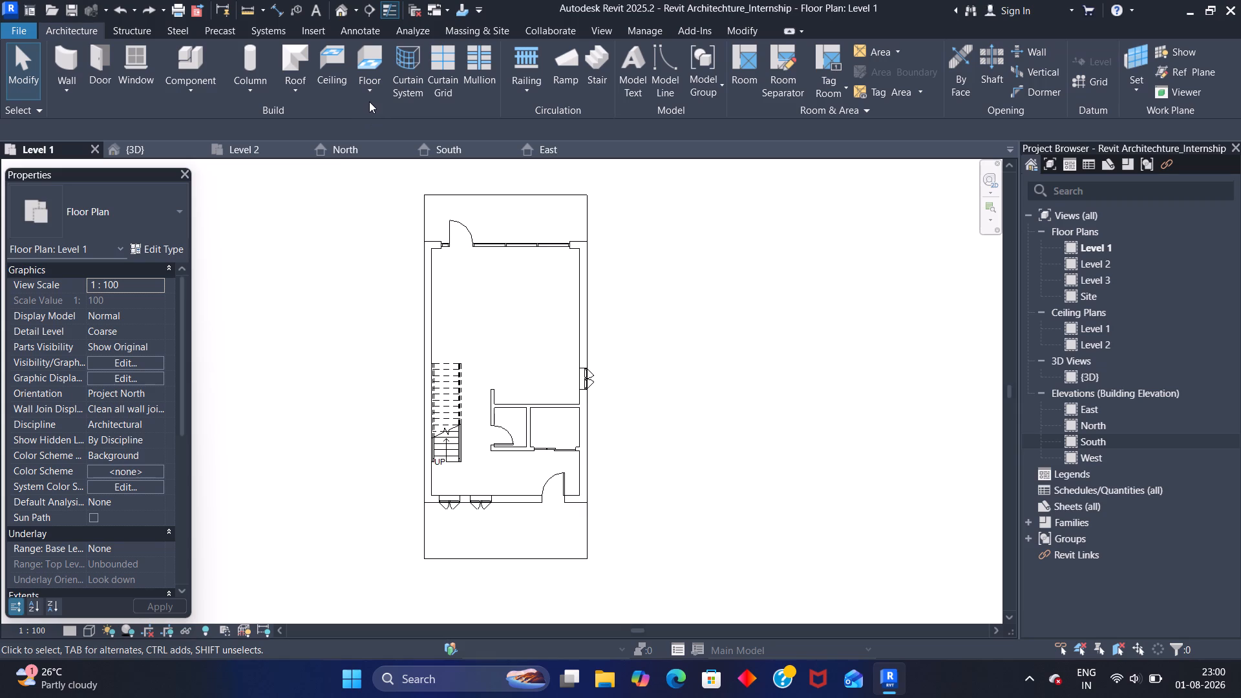
left_click(191, 94)
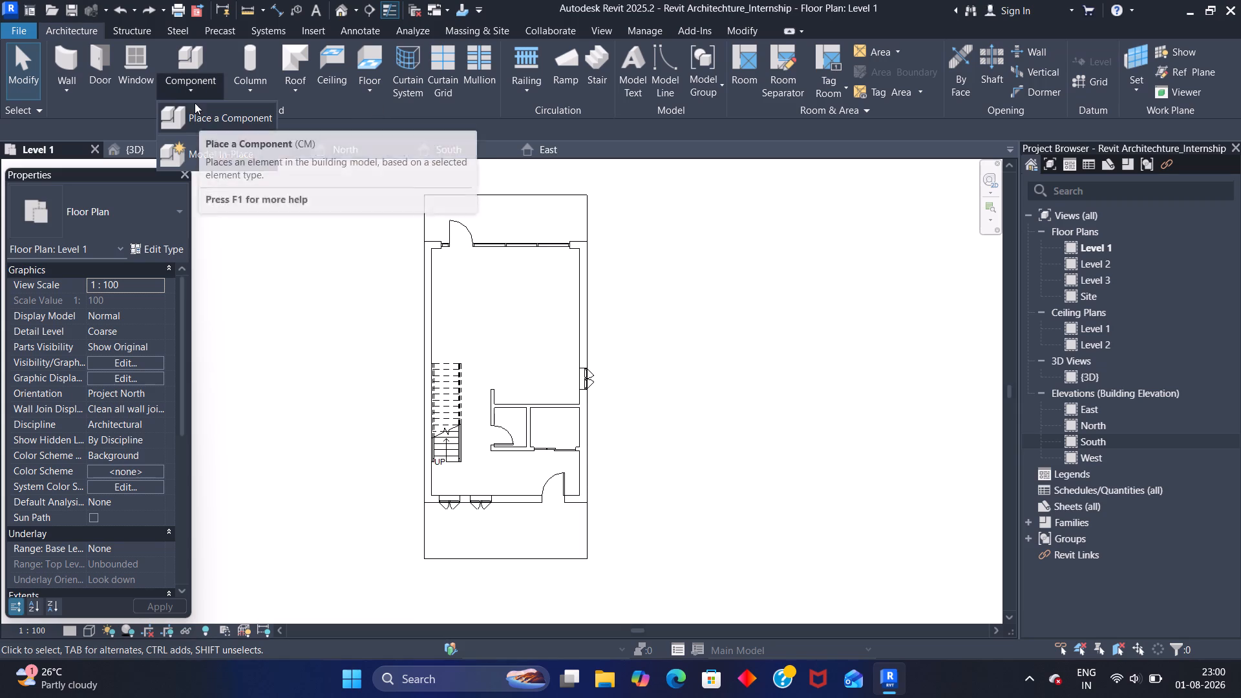
left_click(195, 58)
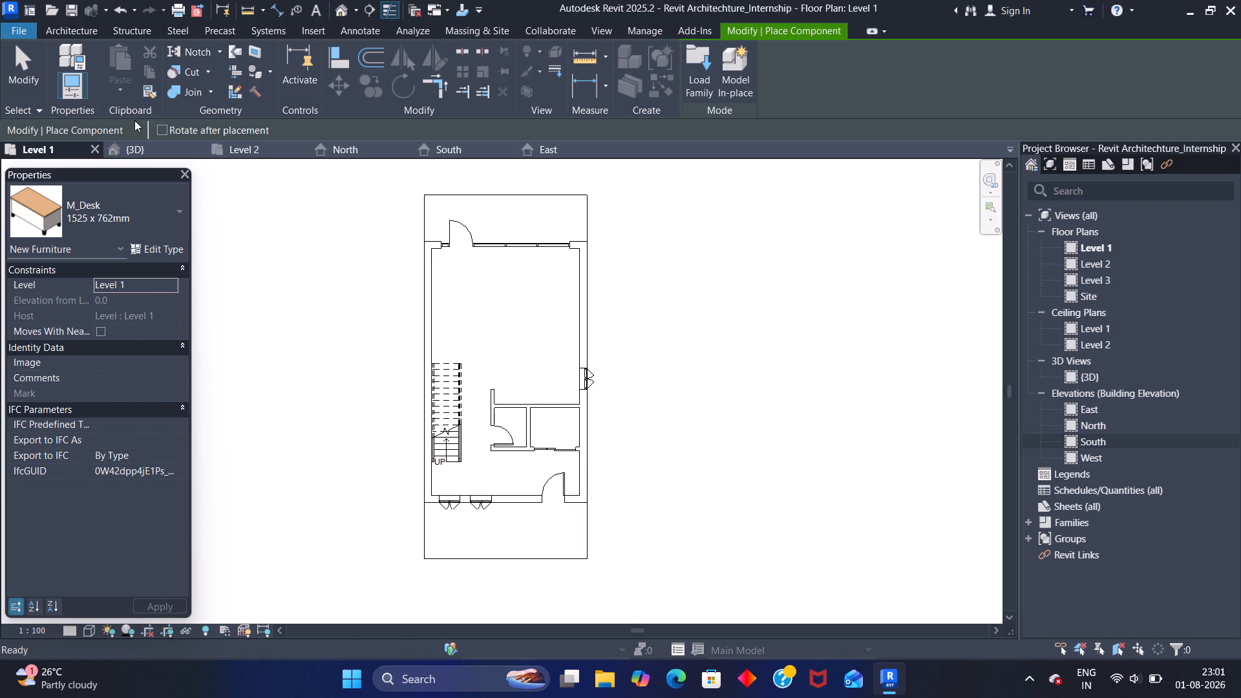
left_click(177, 209)
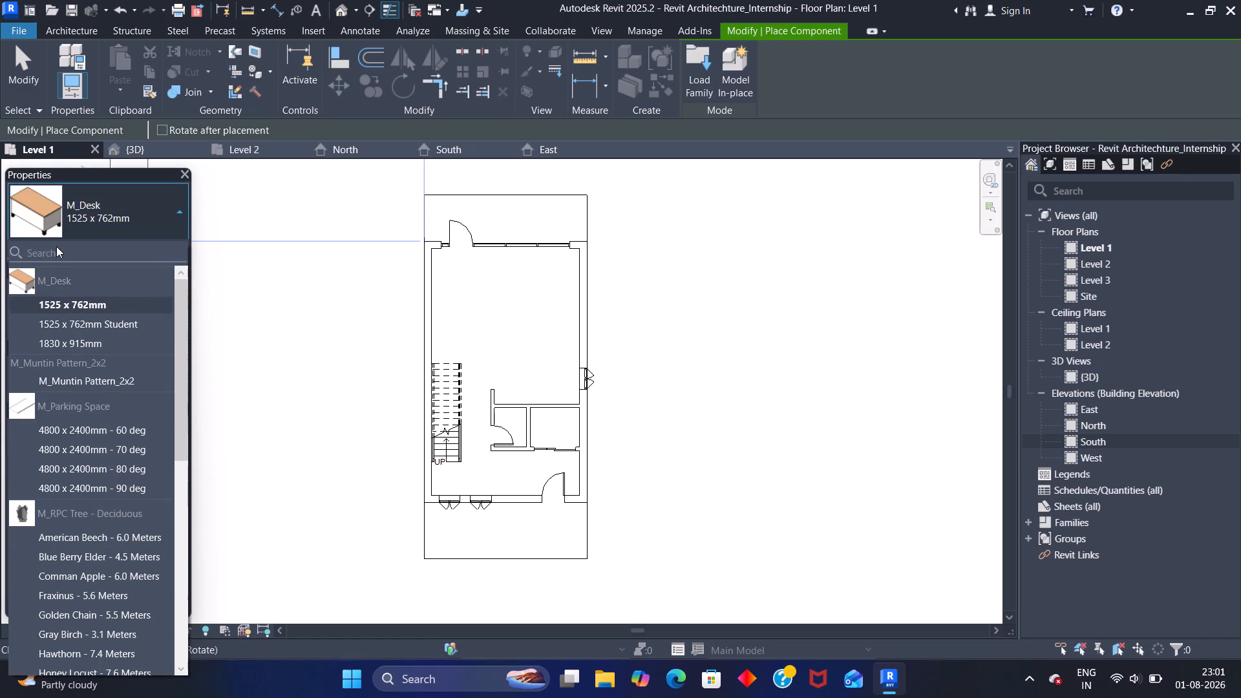
left_click(56, 244)
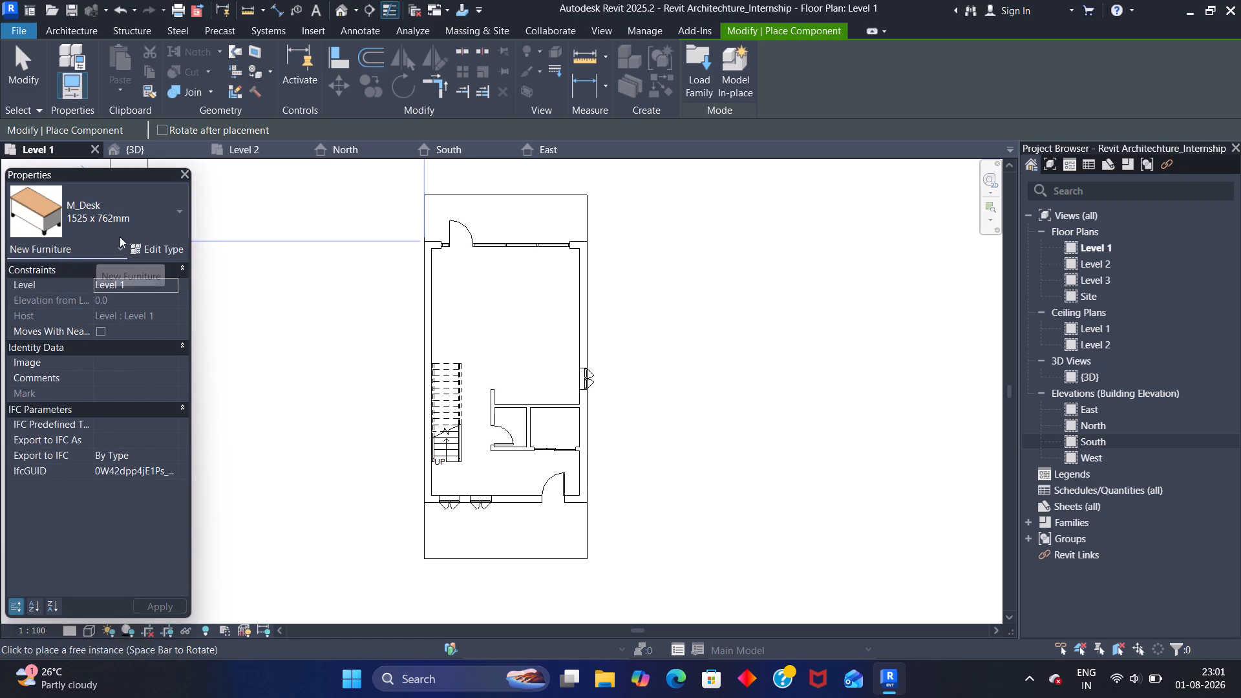
left_click(178, 210)
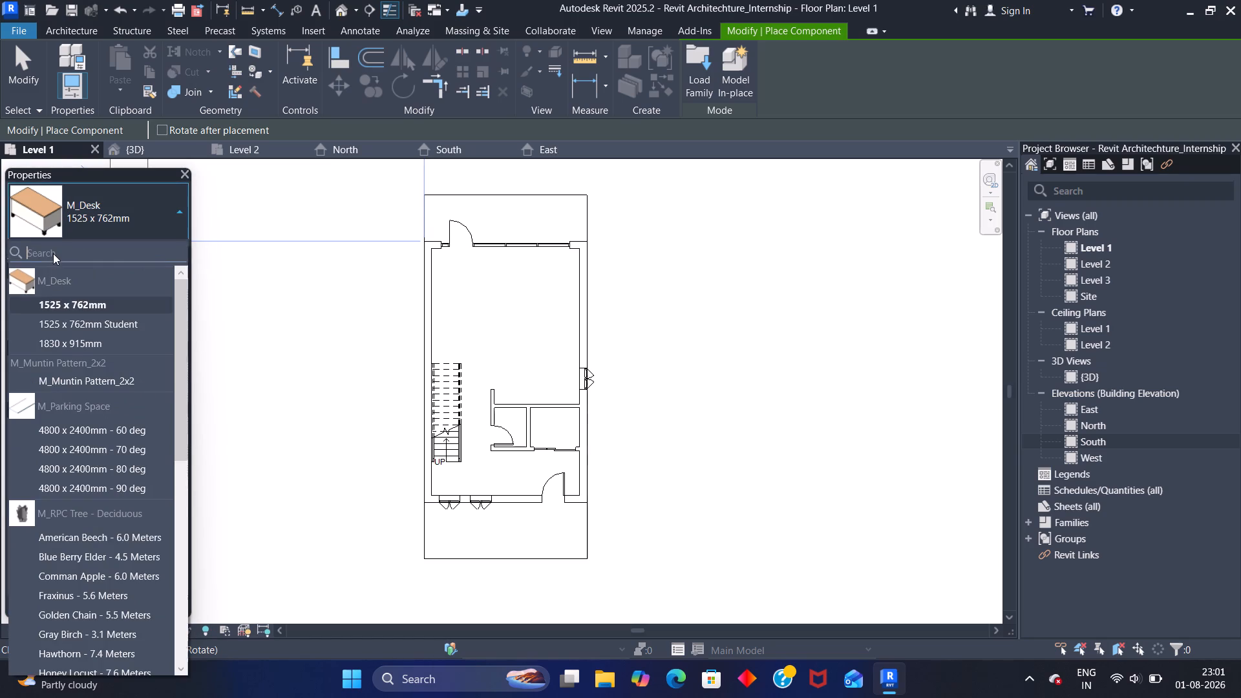
type("wa")
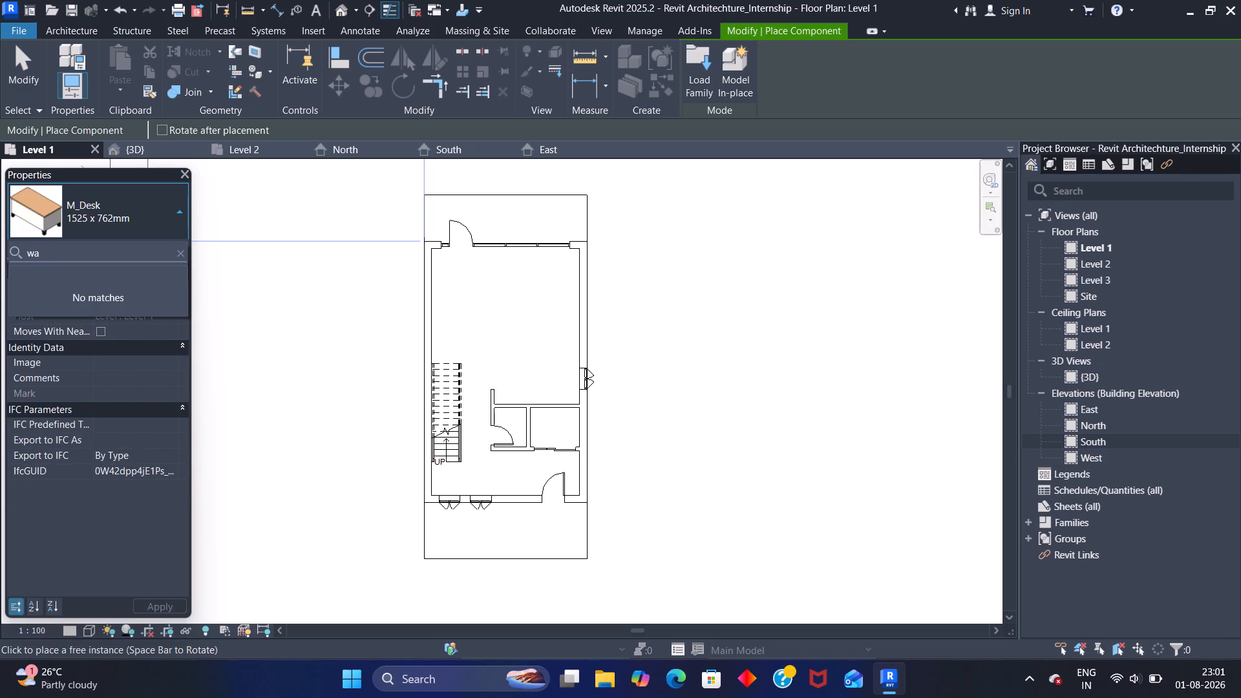
type("ter")
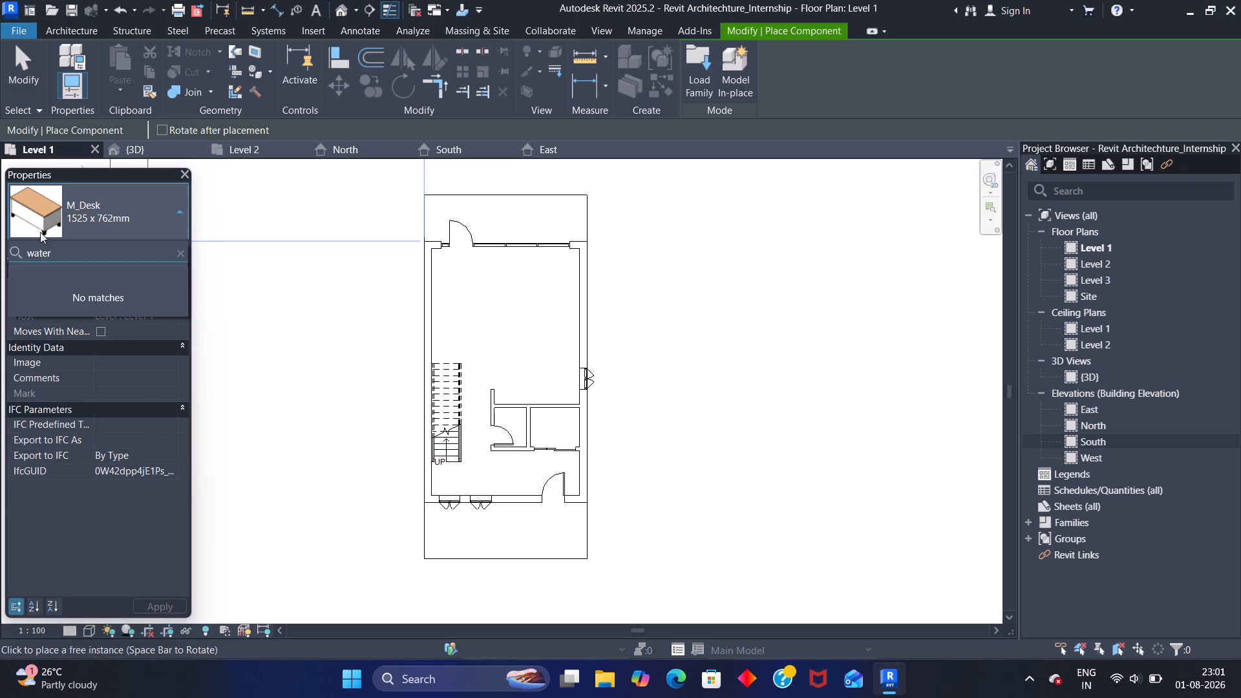
left_click(62, 255)
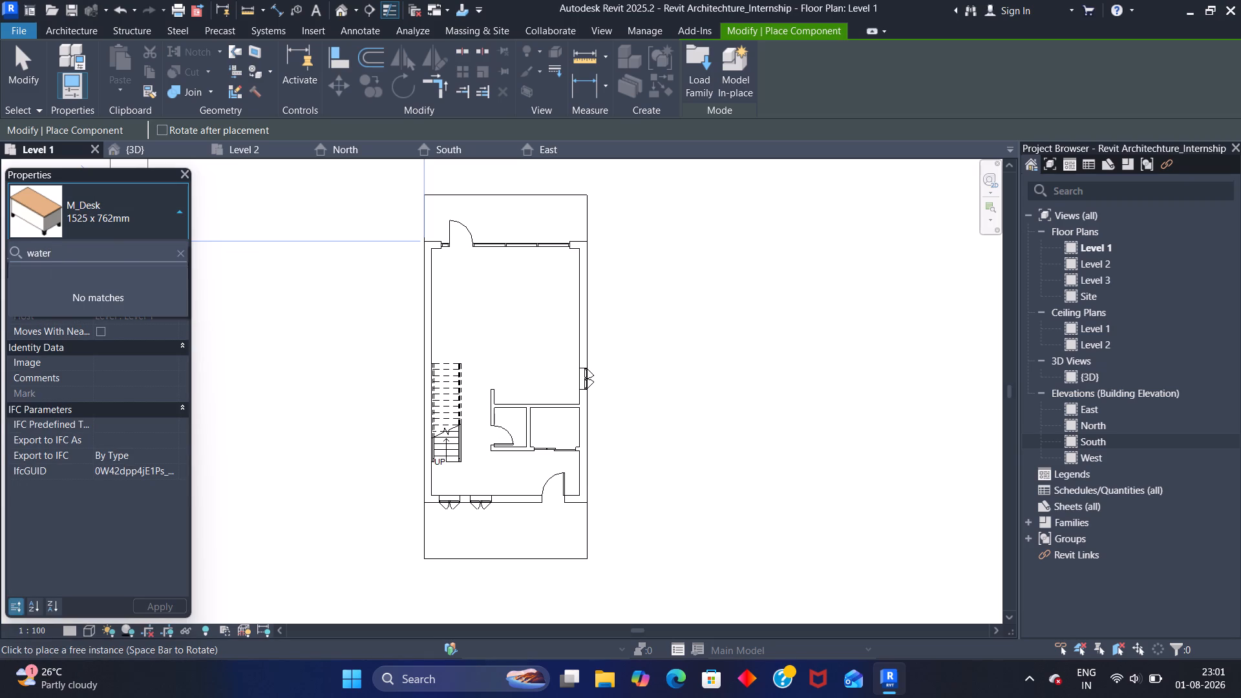
key("BackSpace")
key("BackSpace")
key("BackSpace")
key("BackSpace")
key("BackSpace")
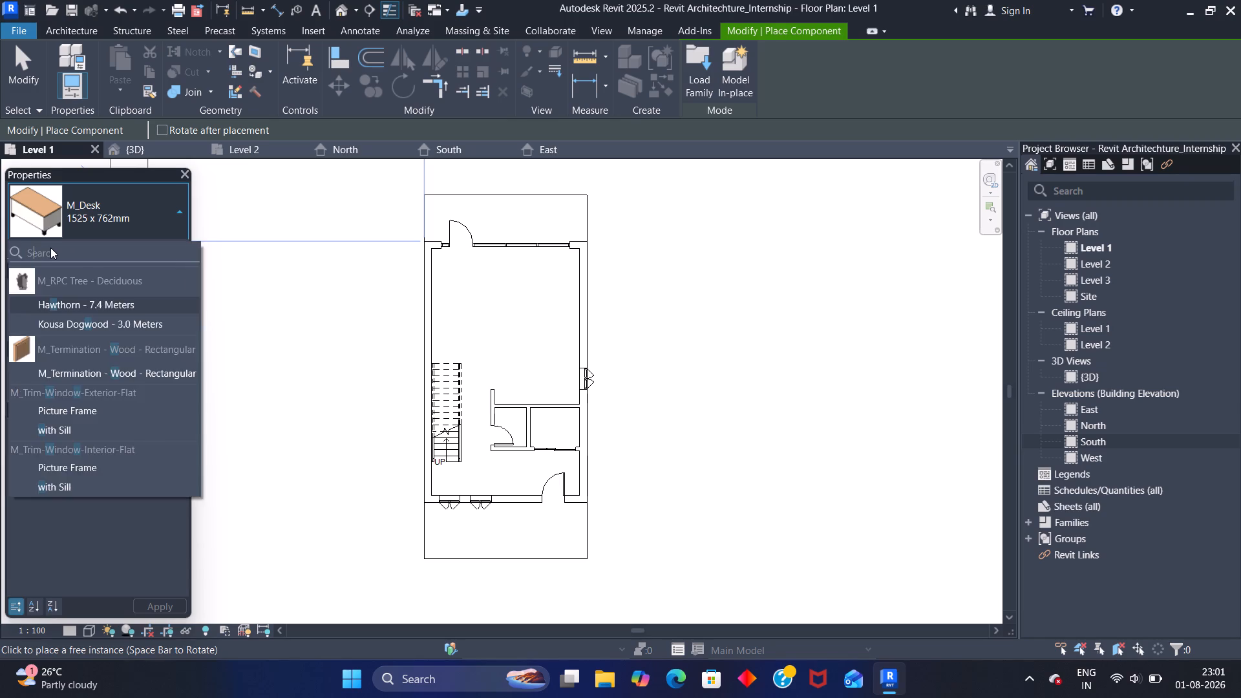
key("BackSpace")
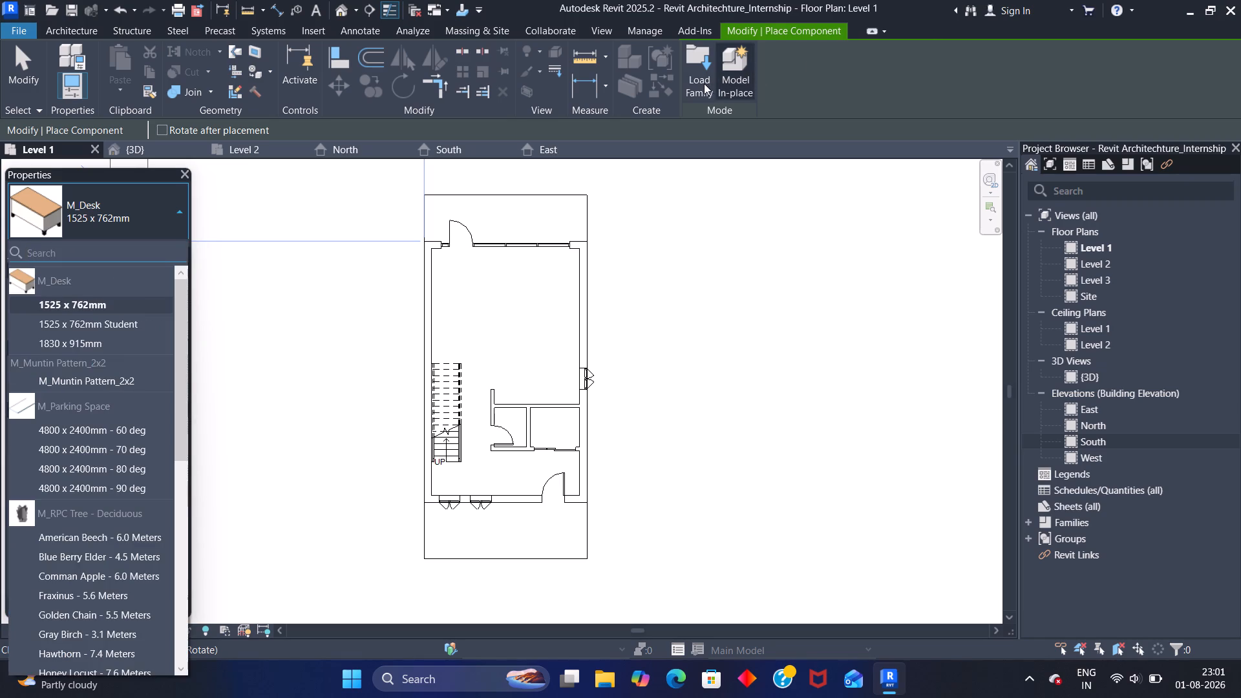
Start loading a family and browse to the US folder of the English library.
left_click(704, 83)
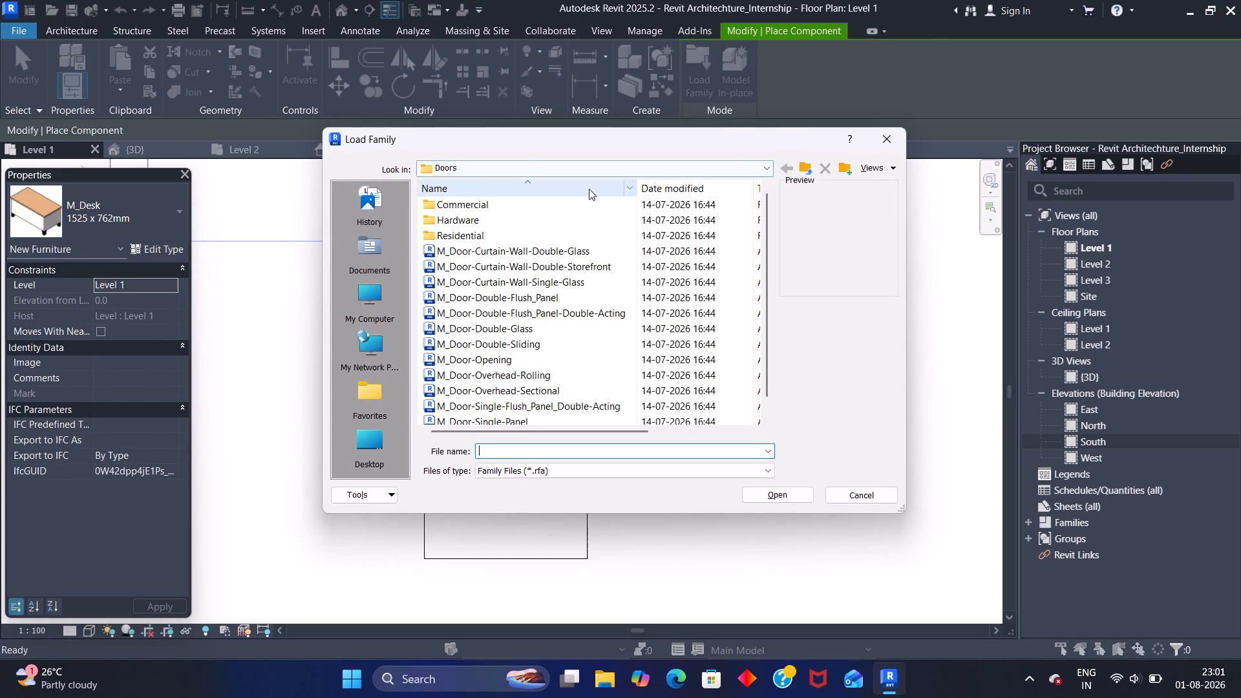
scroll(494, 222, "down", 7)
scroll(503, 224, "up", 13)
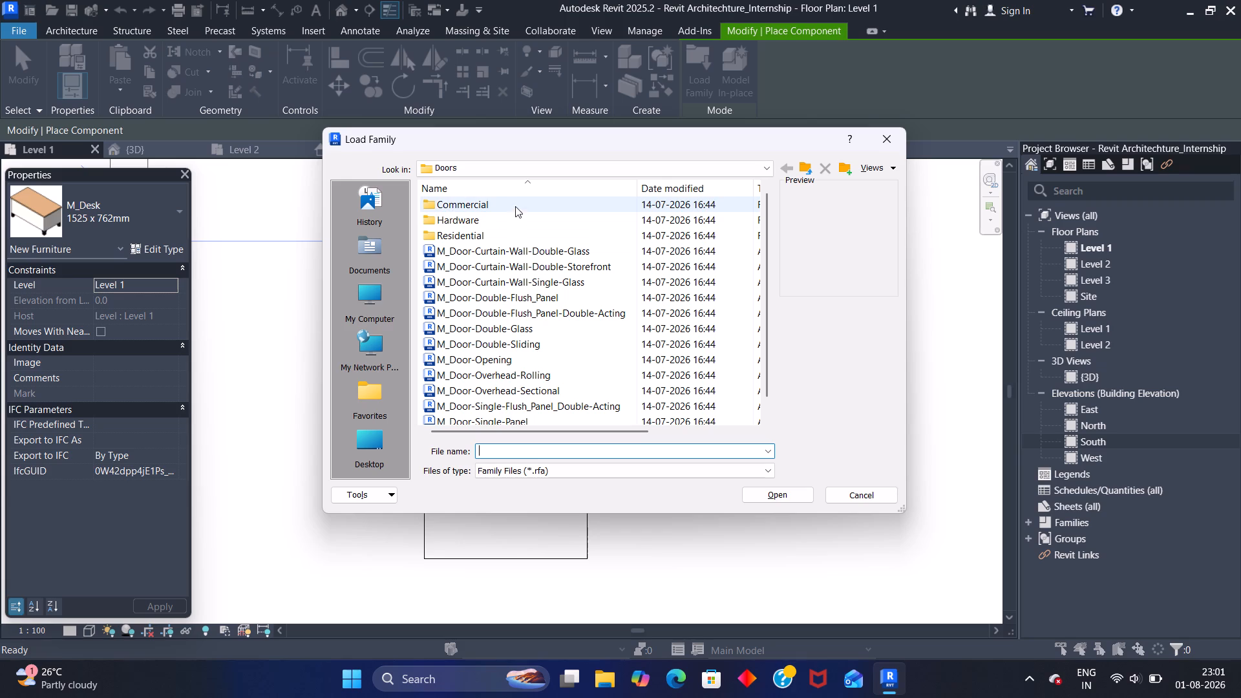
left_click(786, 167)
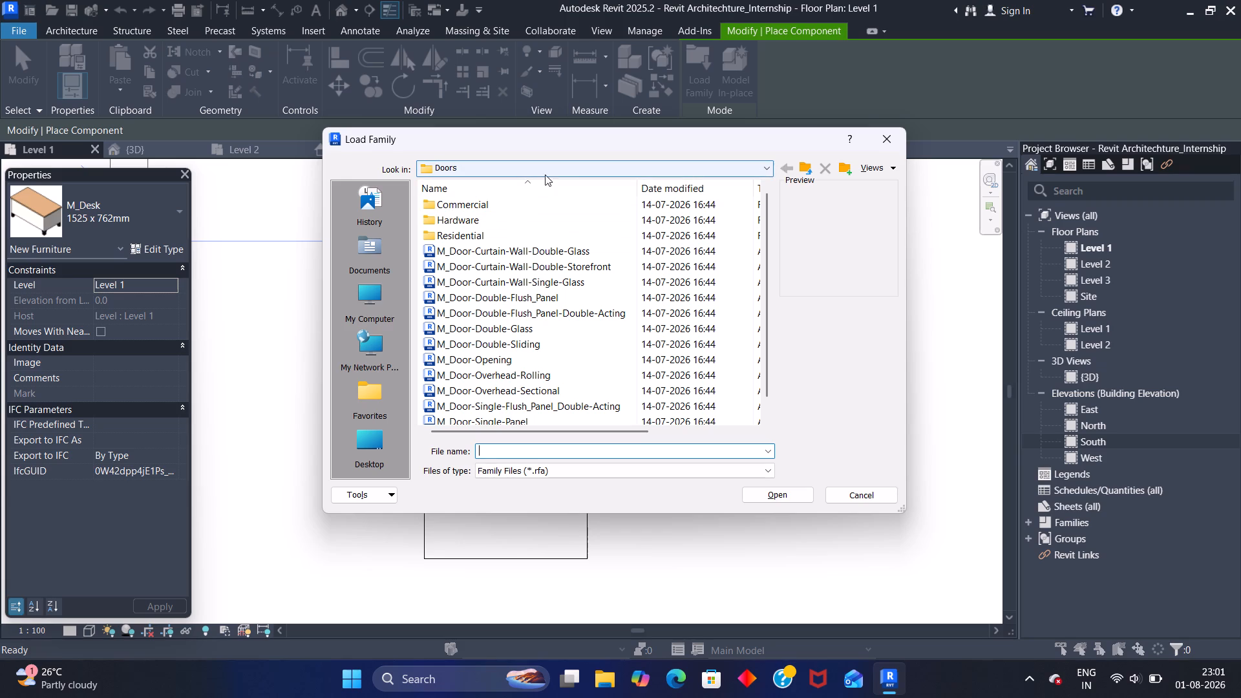
left_click(767, 169)
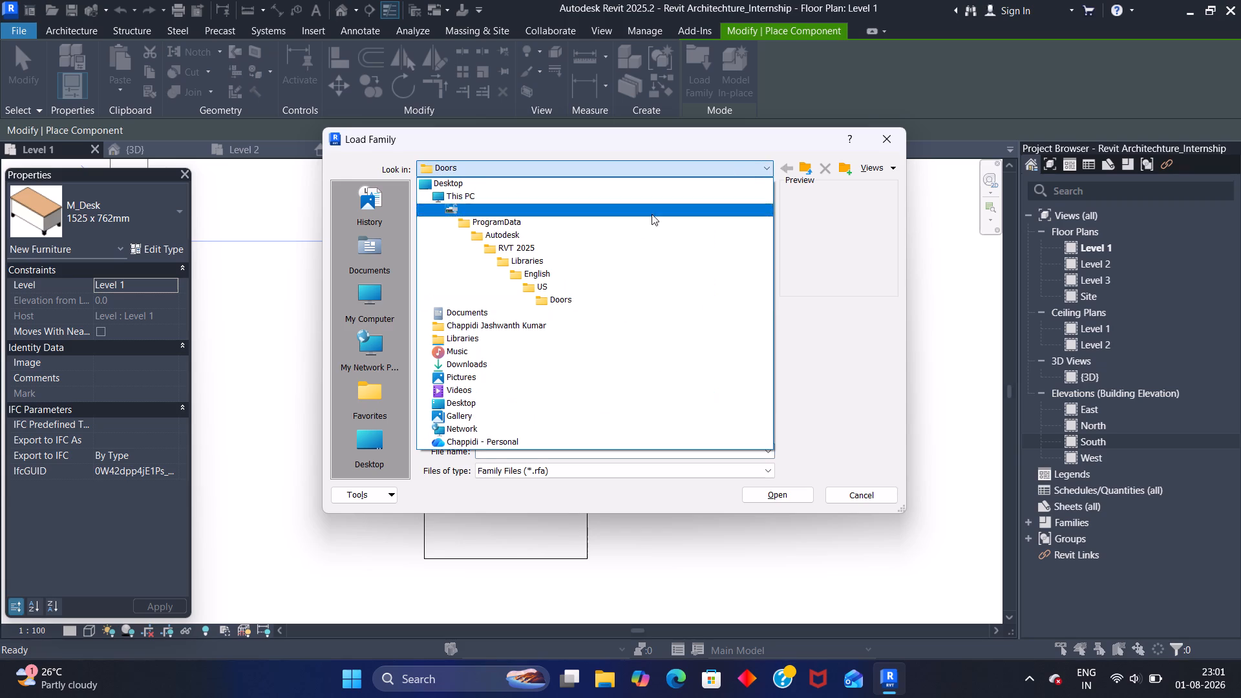
double_click(600, 259)
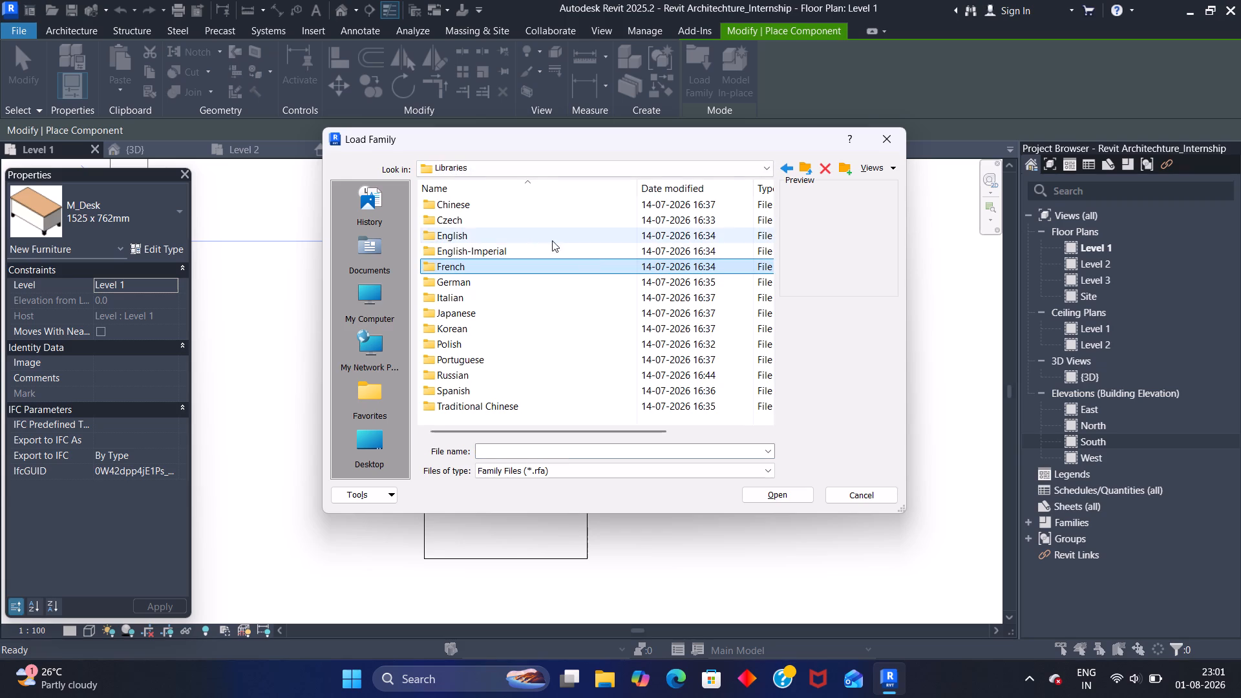
double_click(514, 233)
double_click(518, 234)
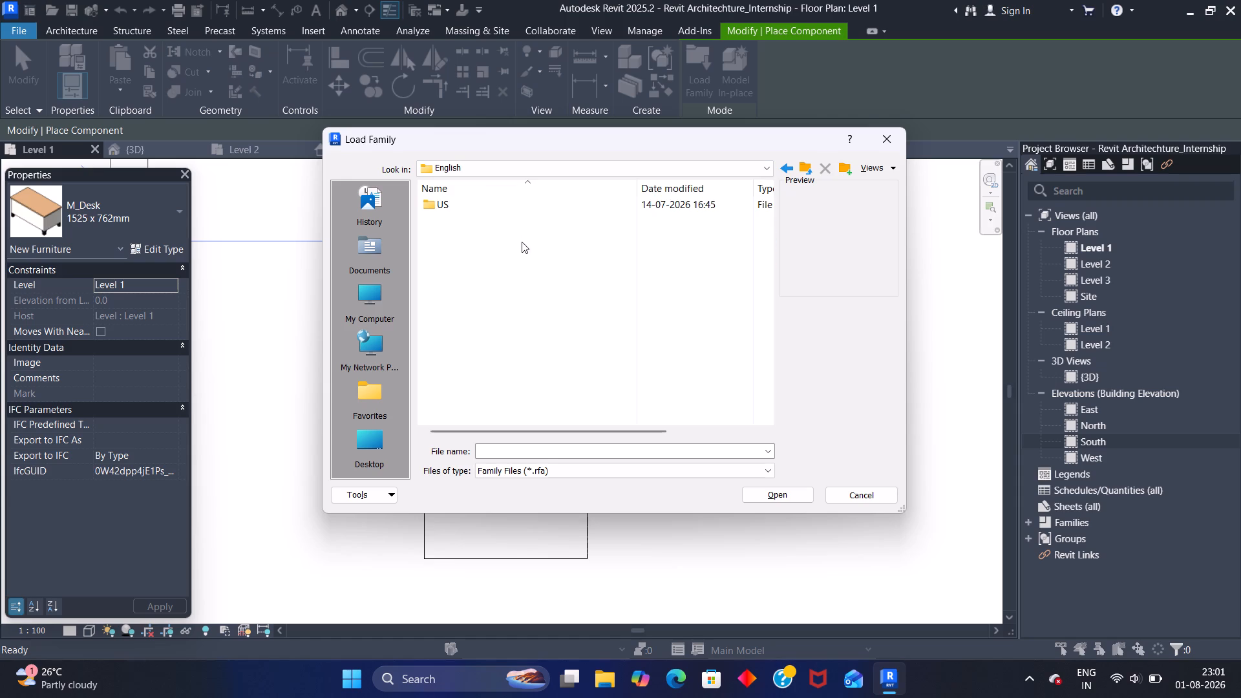
double_click(493, 200)
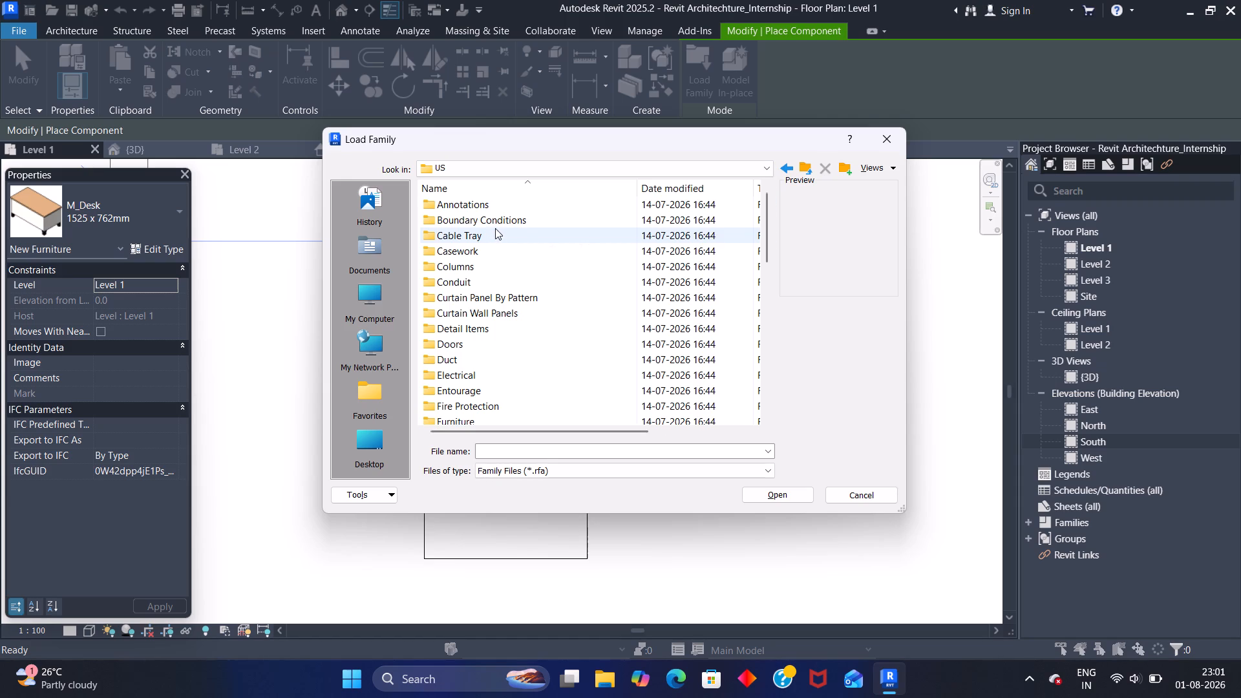
Look through the US library's family category folders for a suitable component category.
scroll(490, 236, "down", 1)
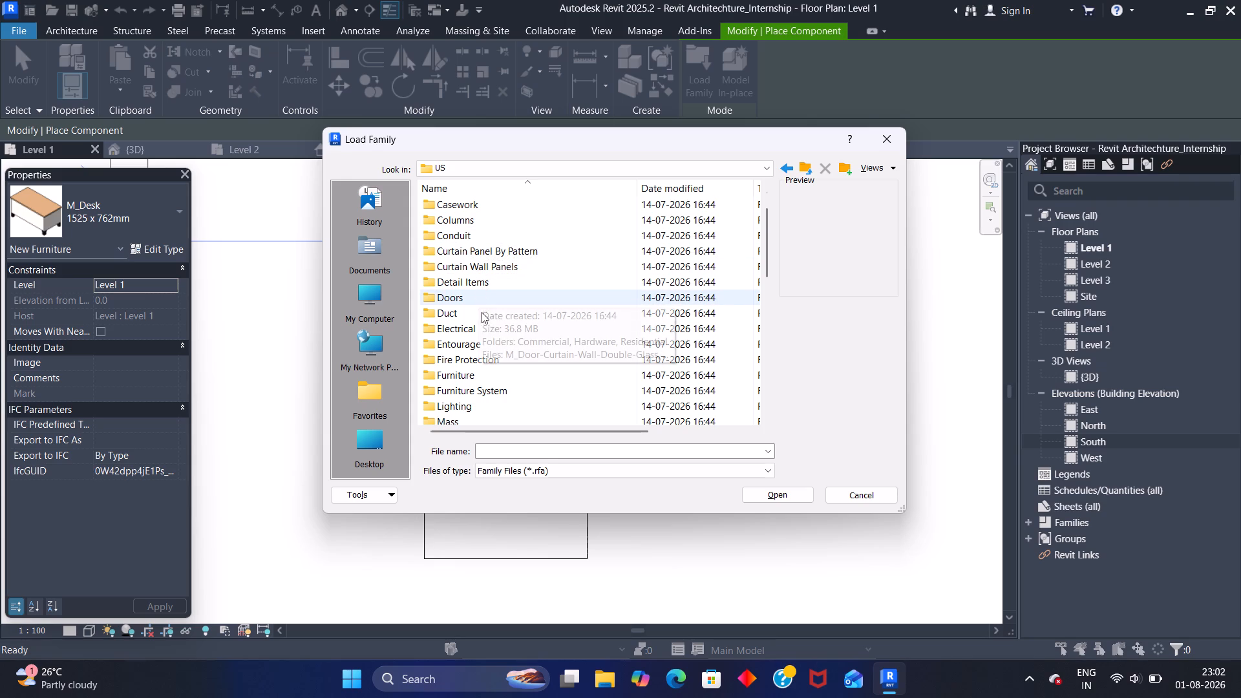
scroll(483, 365, "down", 1)
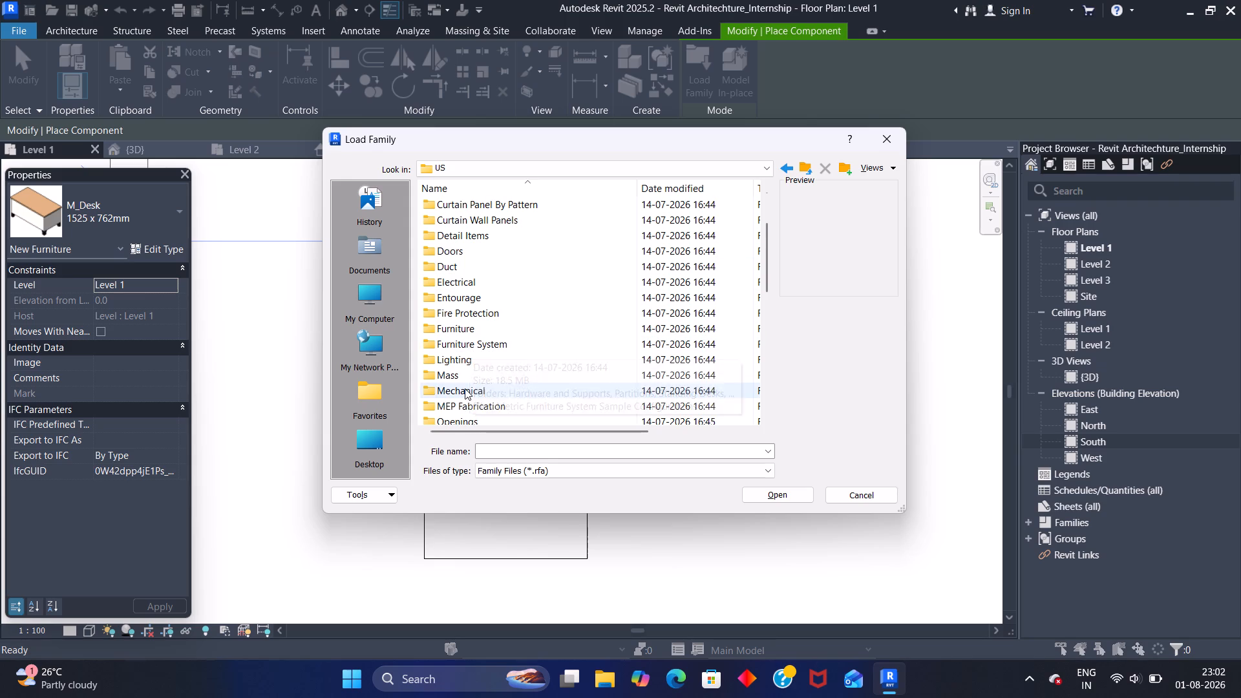
scroll(464, 388, "down", 1)
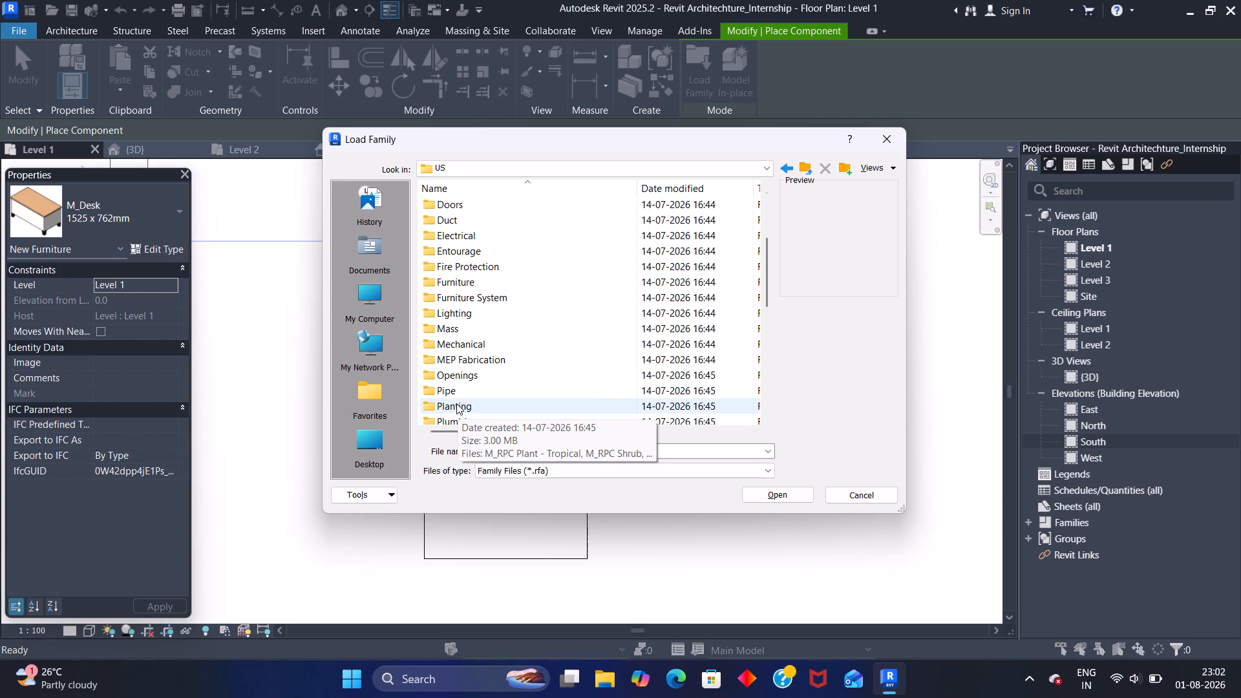
scroll(461, 392, "down", 1)
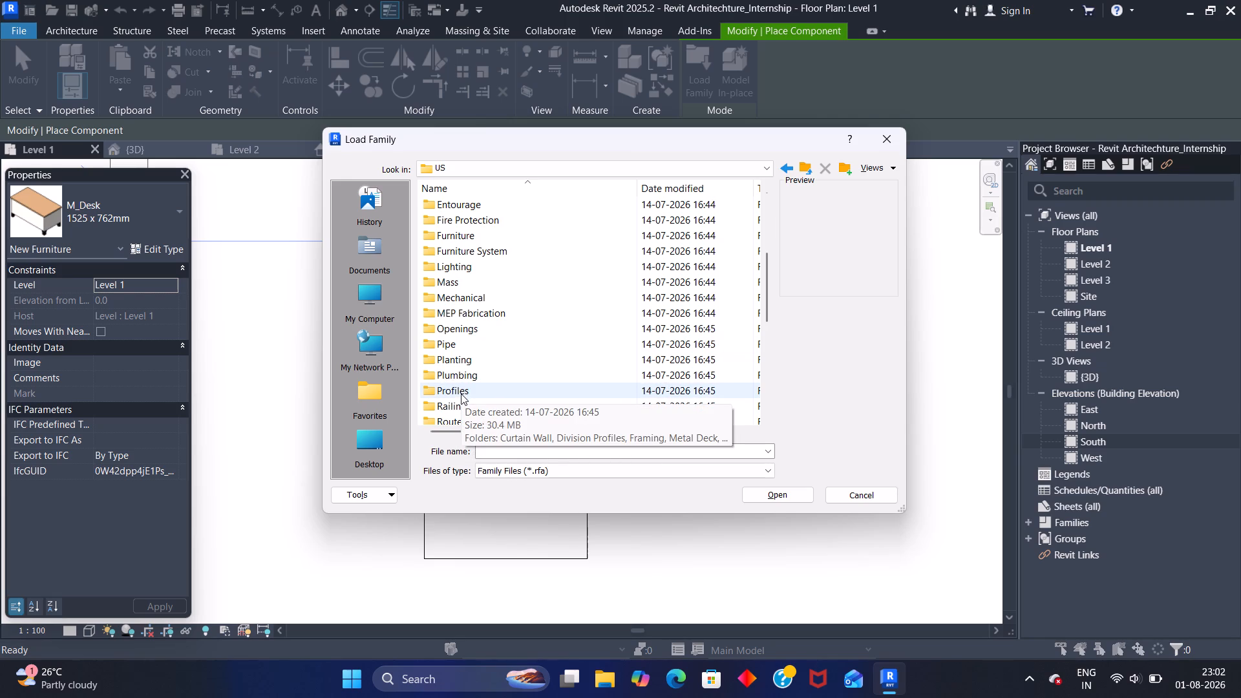
scroll(458, 398, "down", 2)
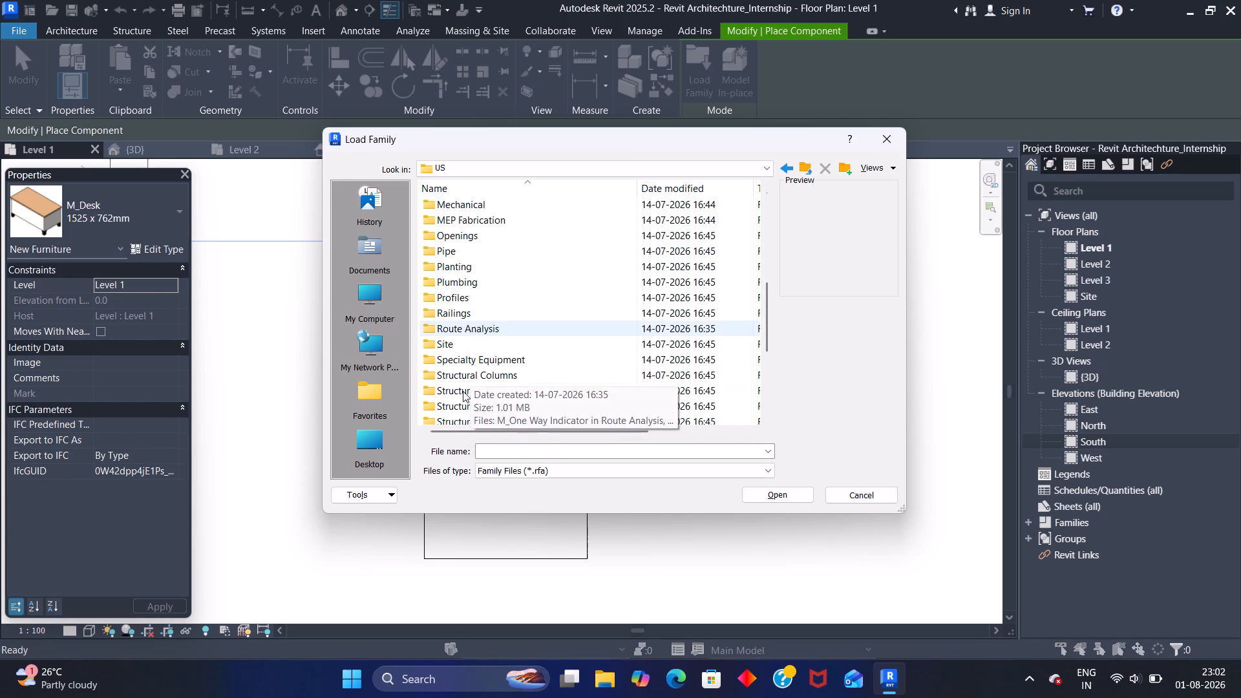
scroll(463, 391, "down", 10)
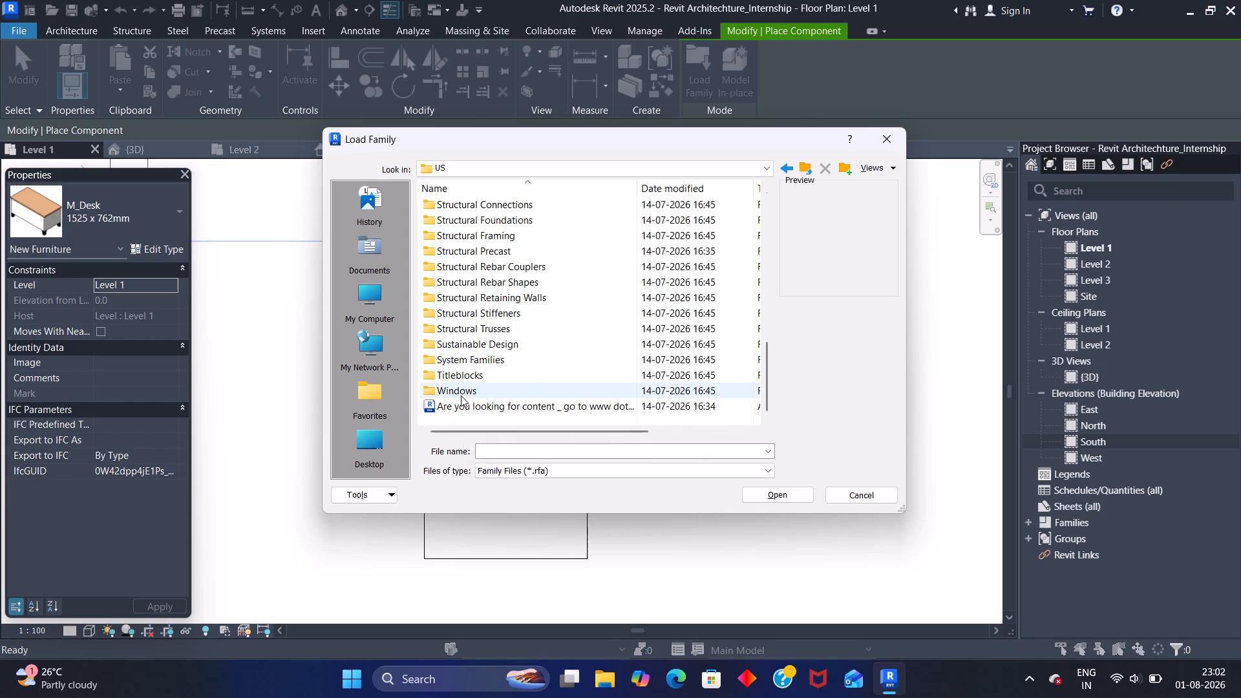
scroll(460, 391, "up", 20)
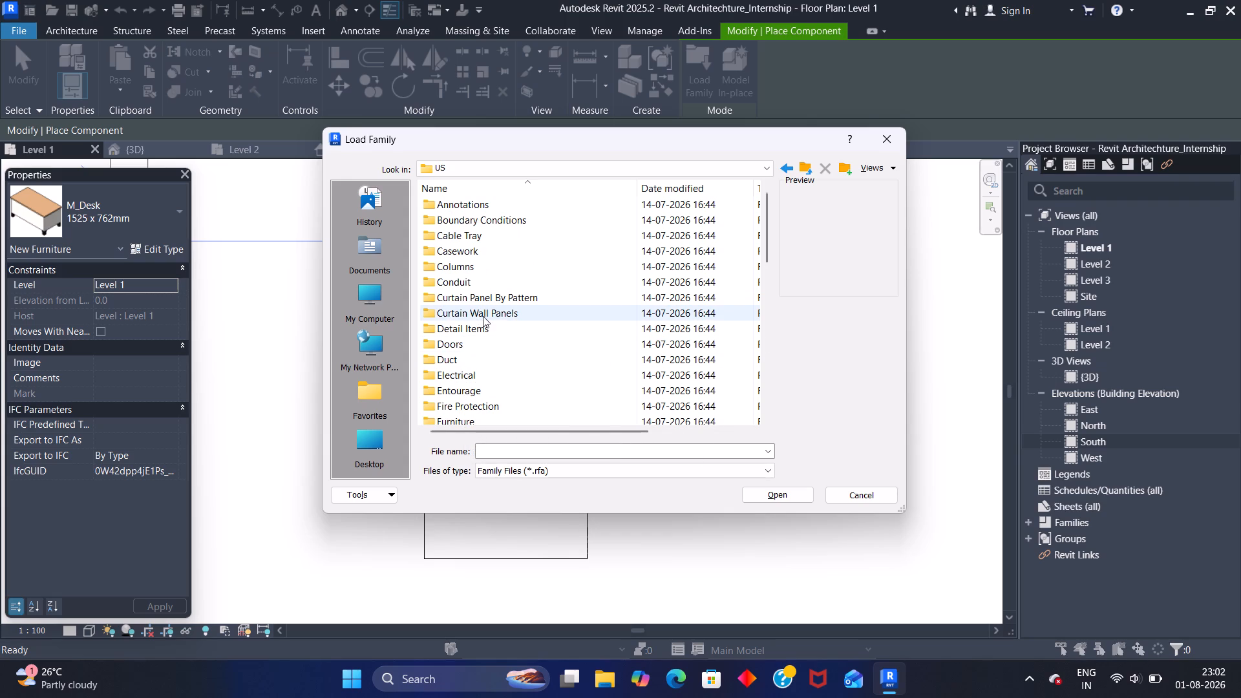
scroll(477, 334, "down", 1)
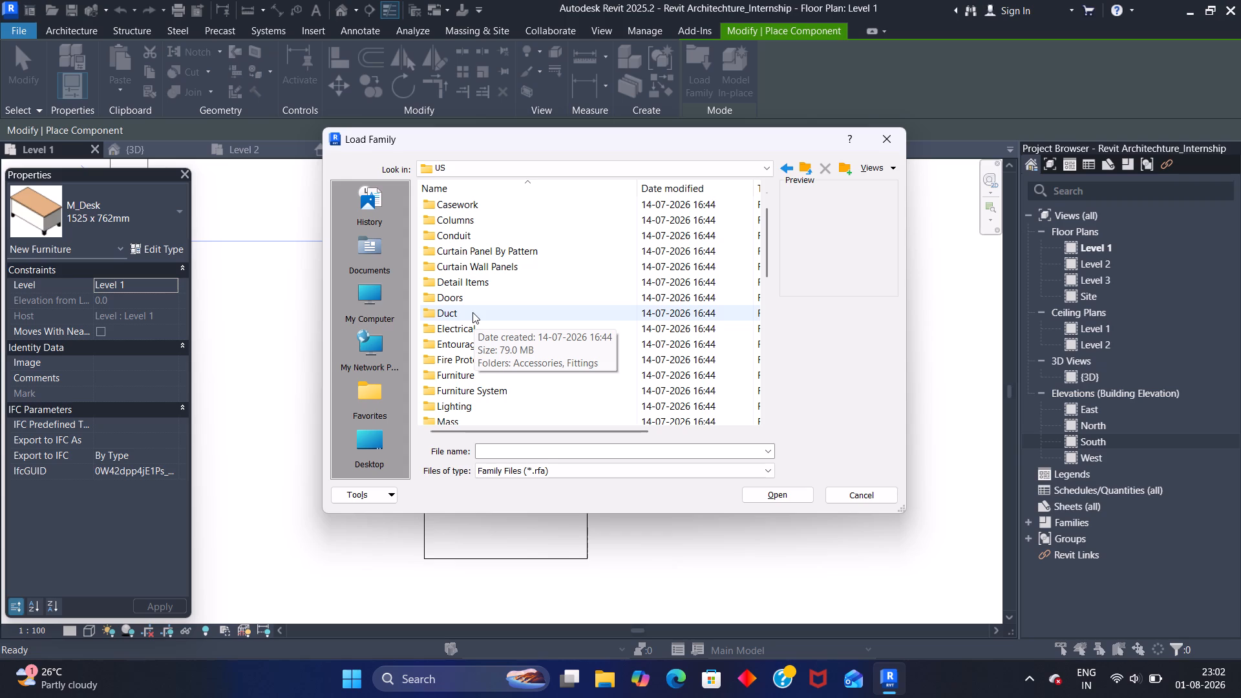
Preview the M_Empty Panel family in the Curtain Wall Panels folder and return to the US folder.
left_click(472, 312)
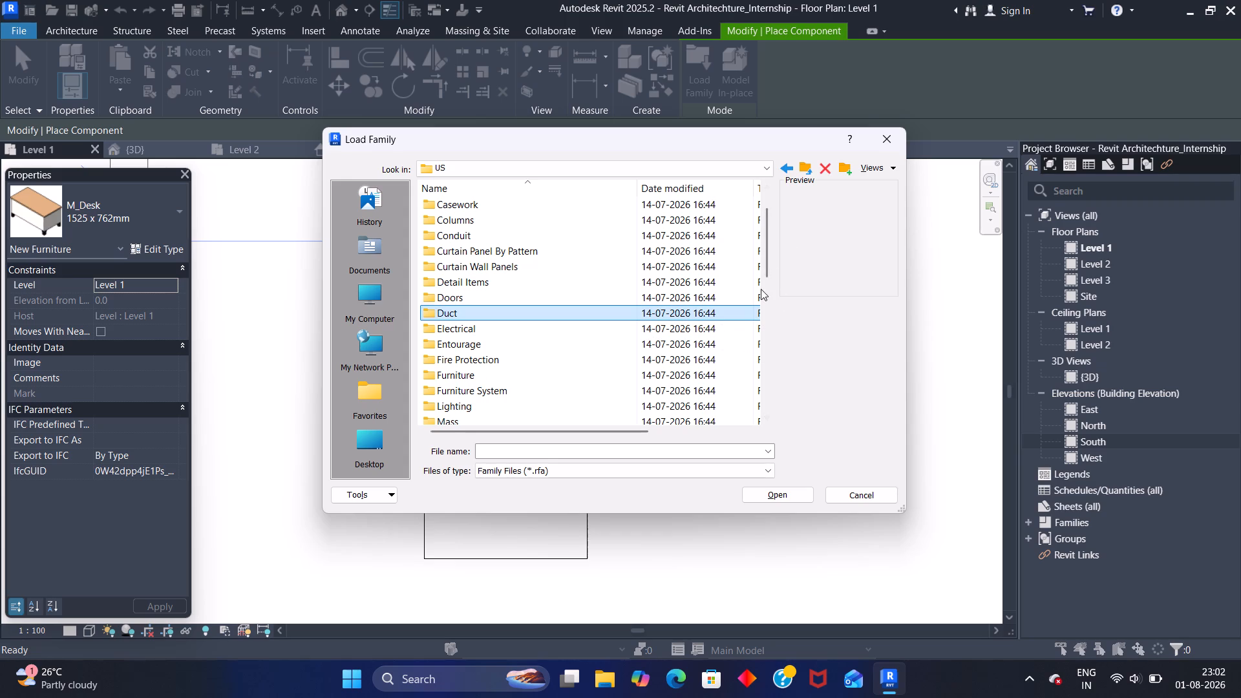
left_click(526, 299)
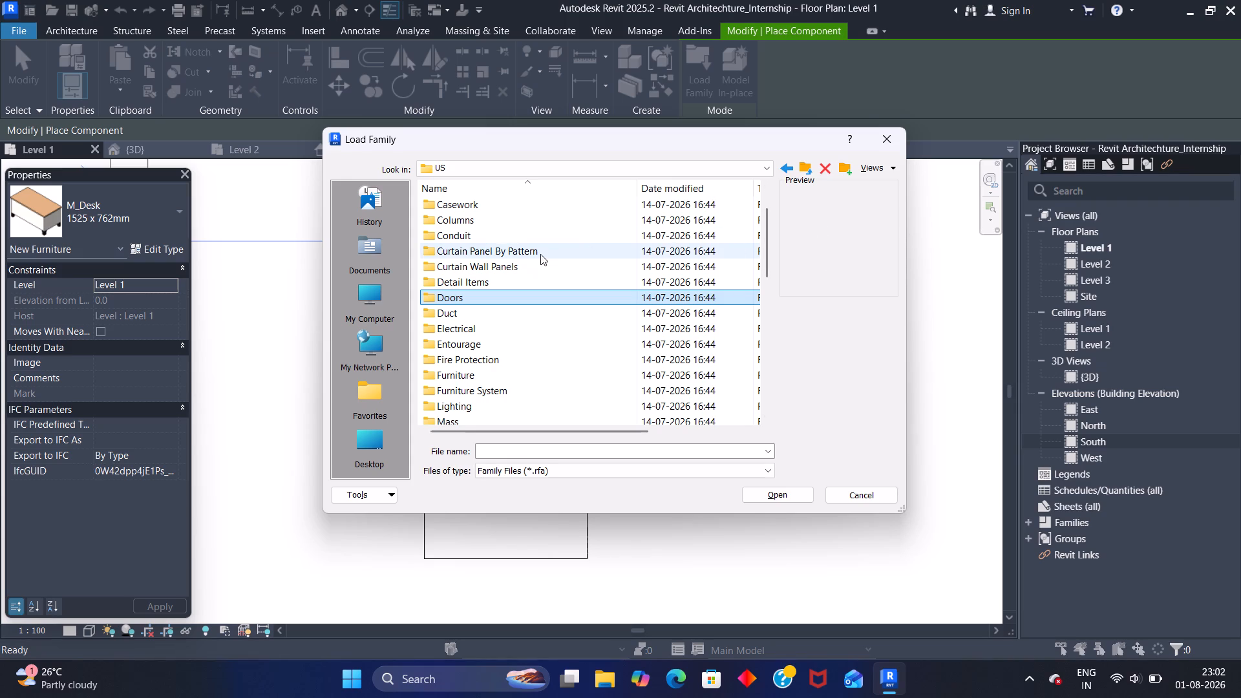
left_click(474, 264)
left_click(555, 264)
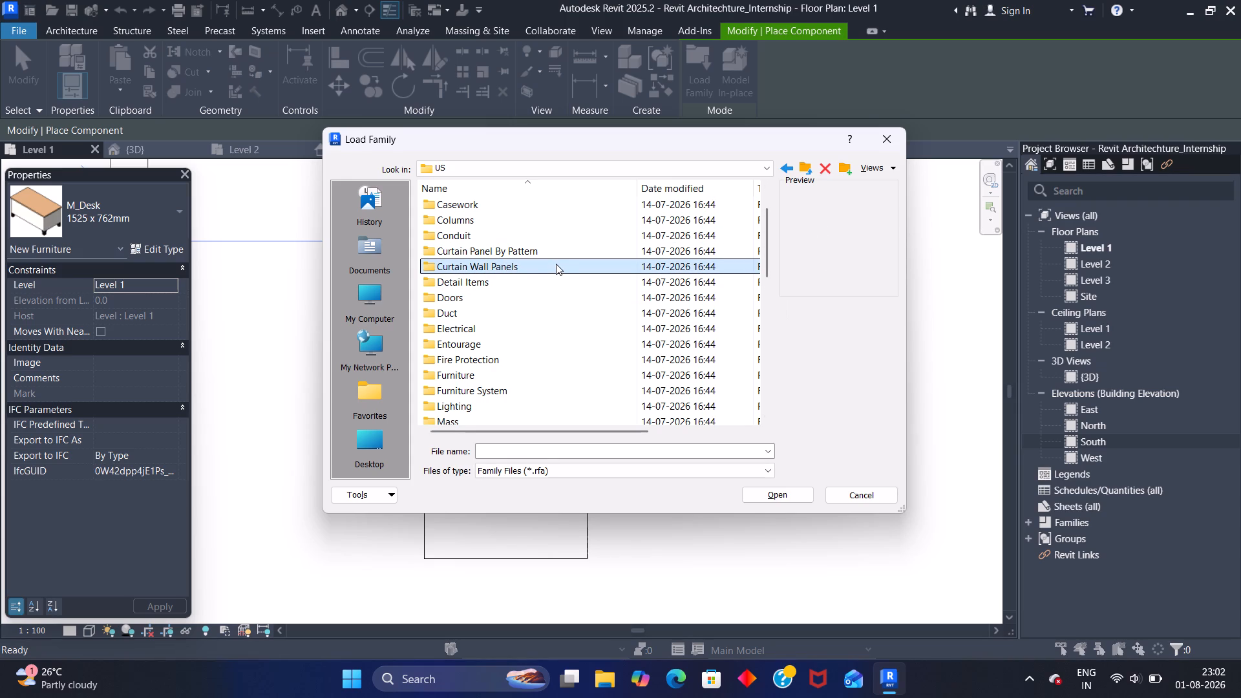
left_click(556, 264)
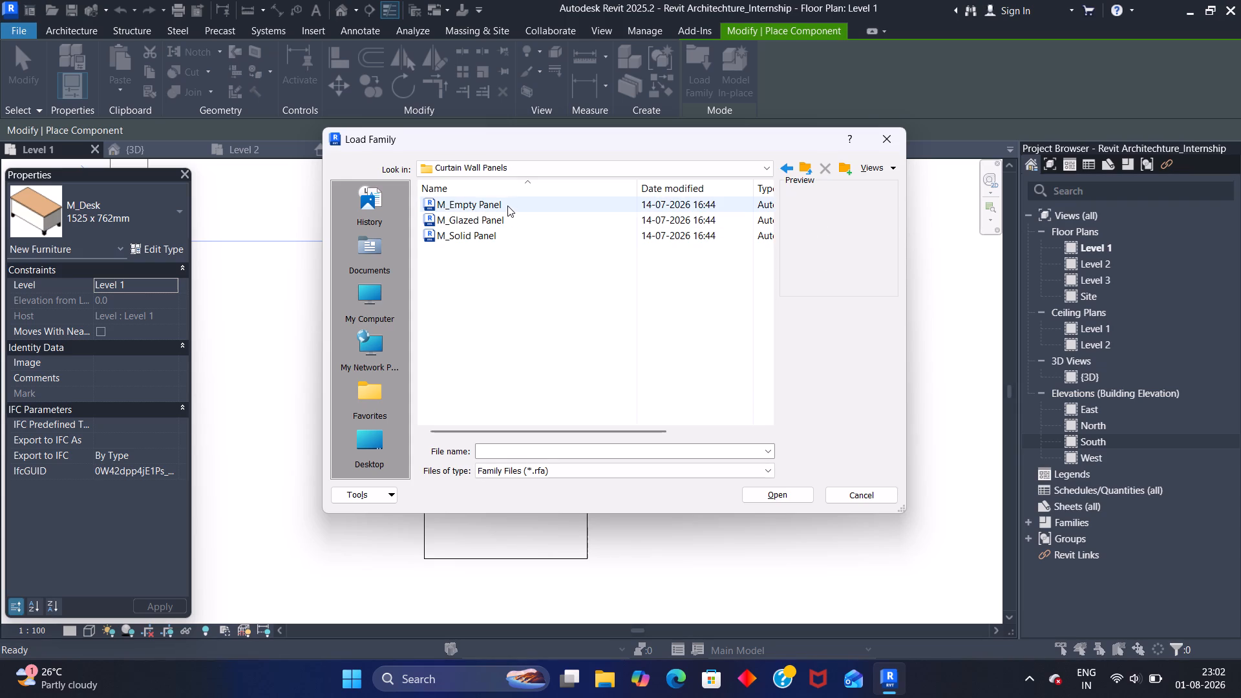
double_click(508, 205)
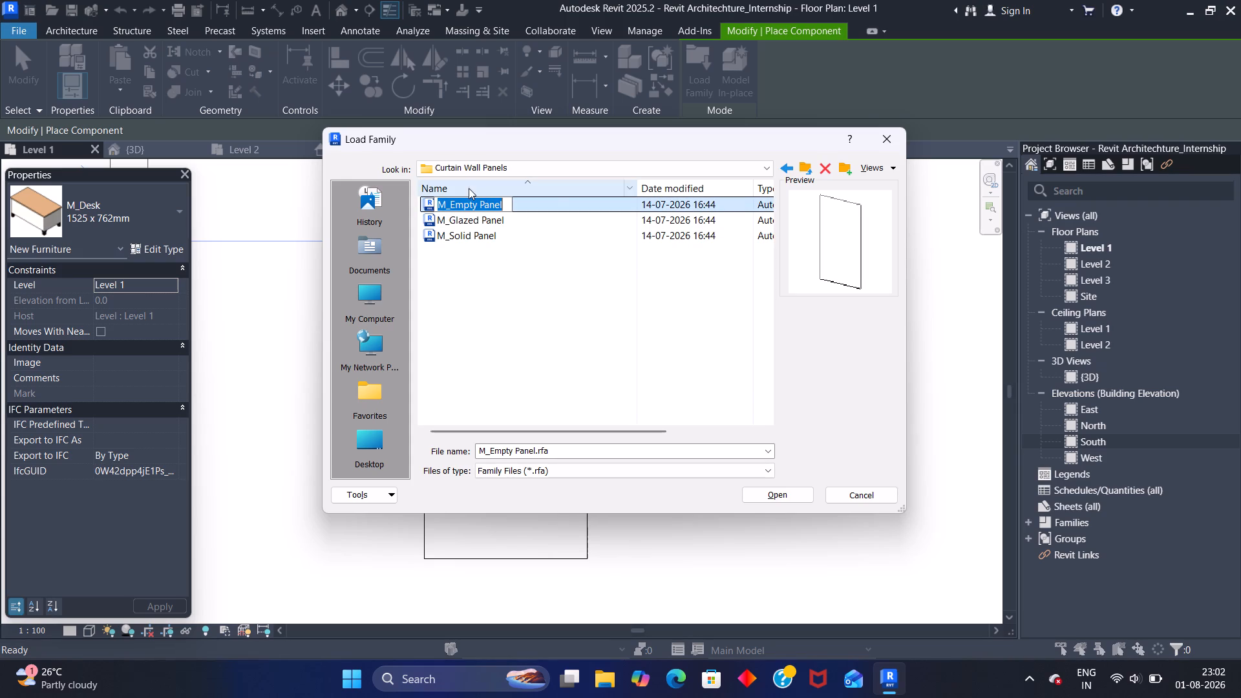
left_click(780, 169)
left_click(780, 169)
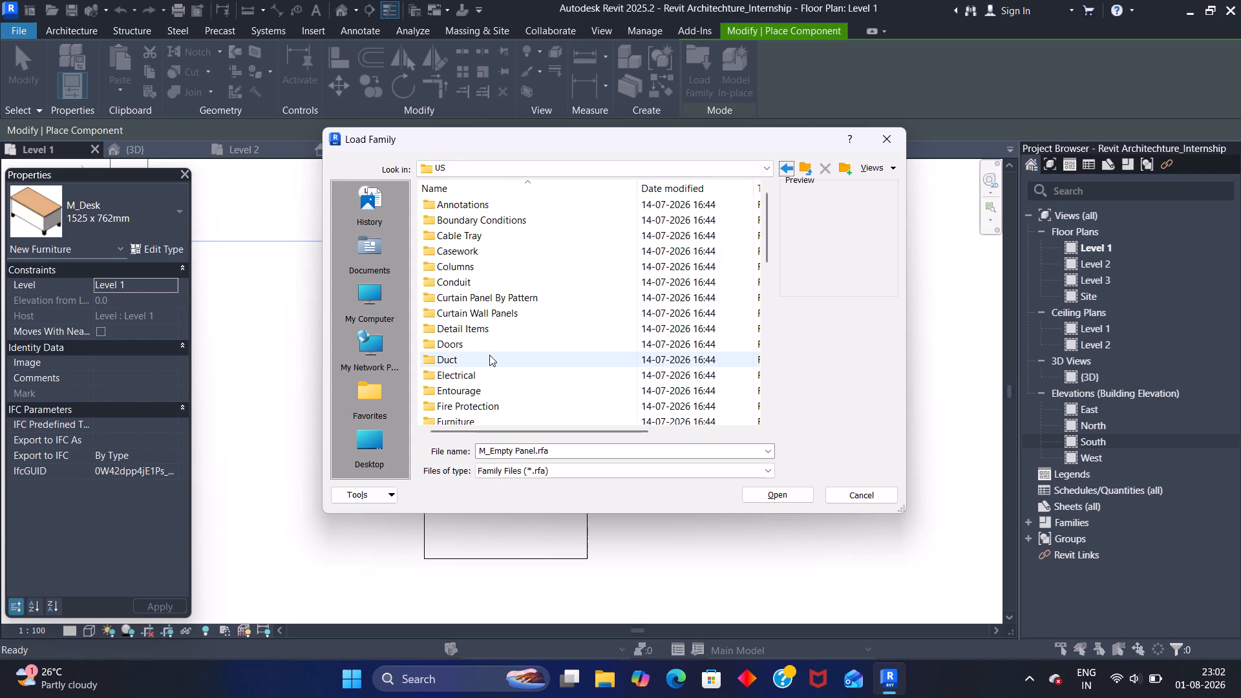
Preview the M_Filter - Bag family in the Filters folder under Duct Accessories.
left_click(506, 356)
left_click(510, 357)
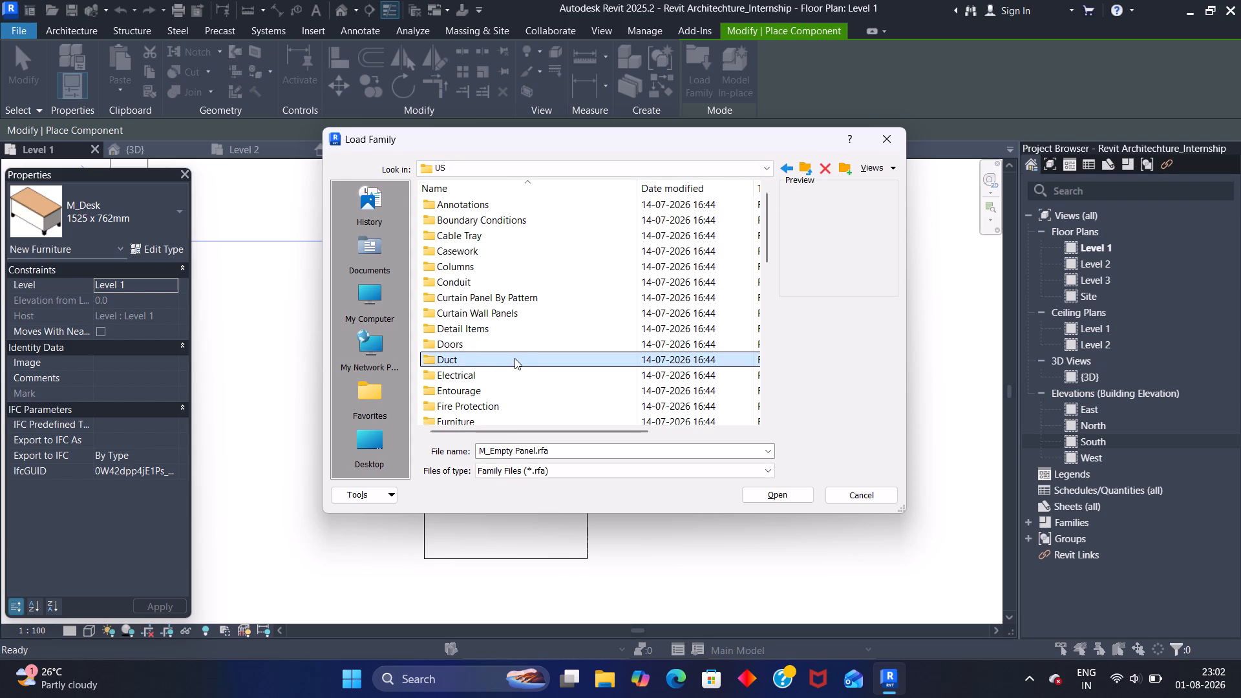
left_click(516, 357)
double_click(516, 355)
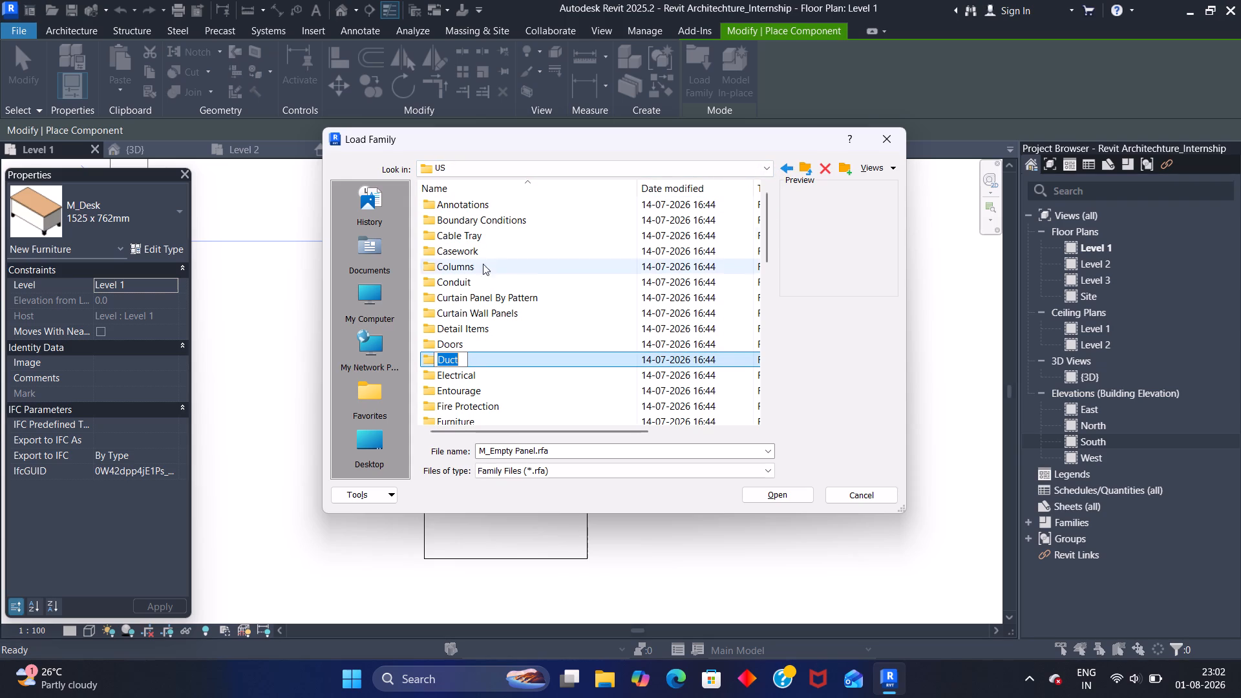
left_click(489, 336)
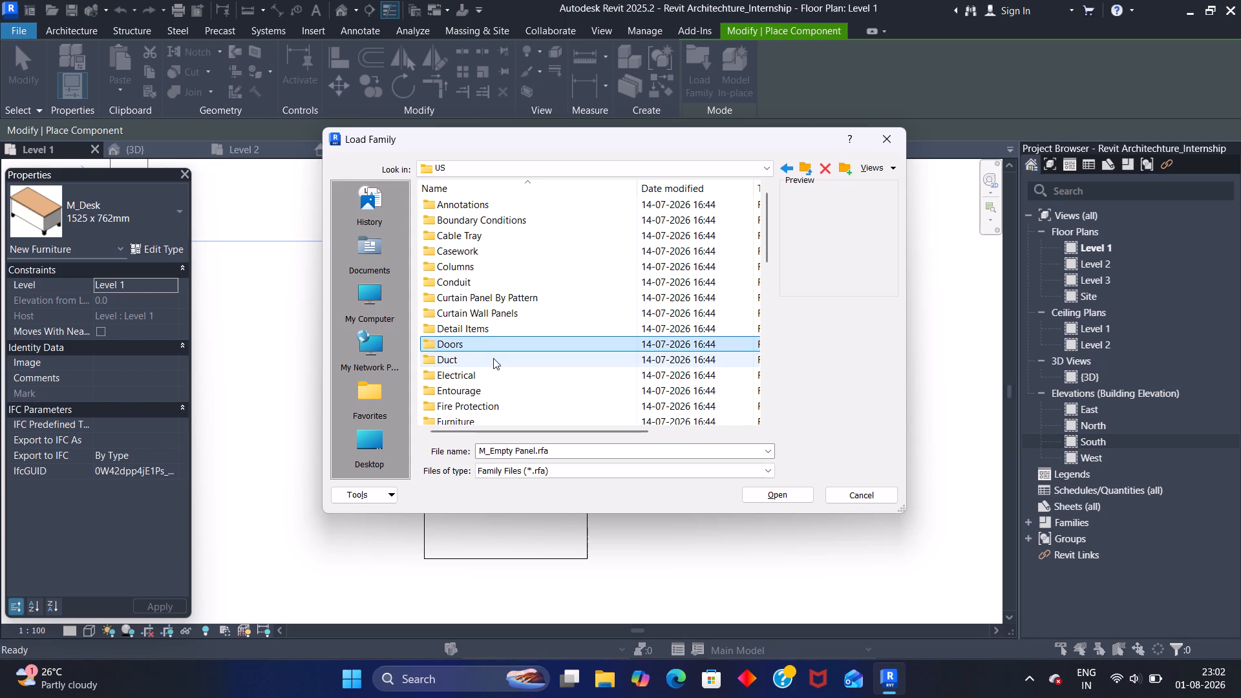
double_click(495, 357)
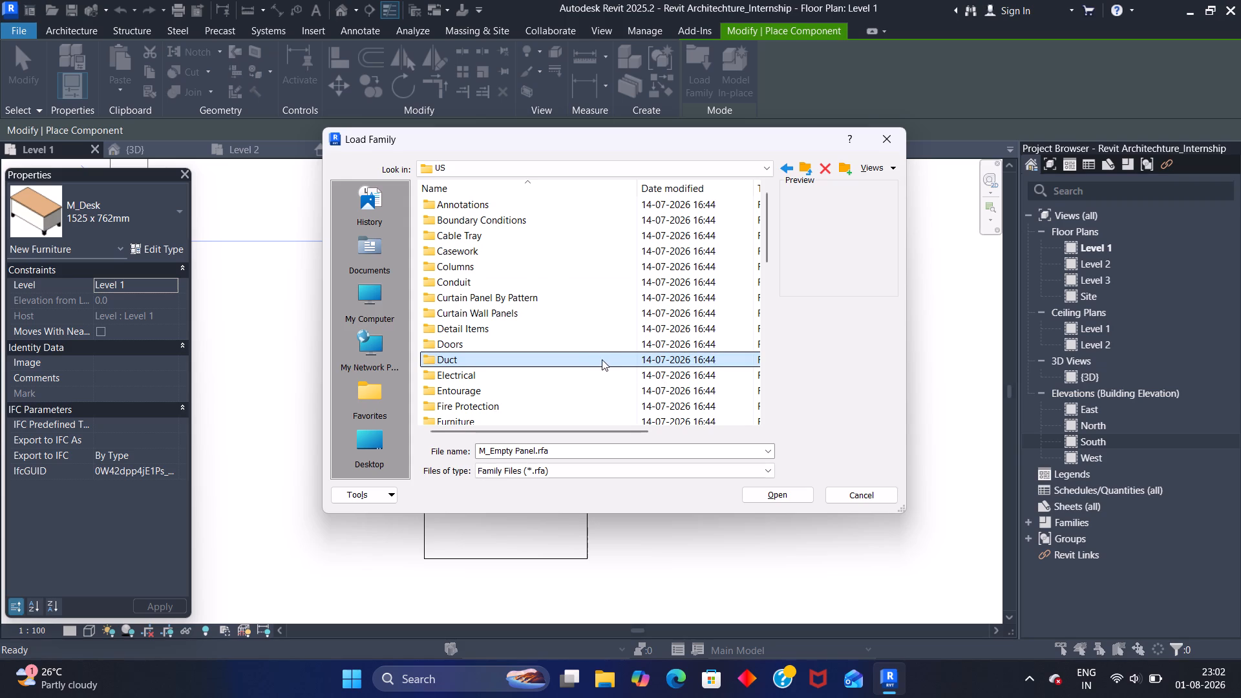
left_click(588, 344)
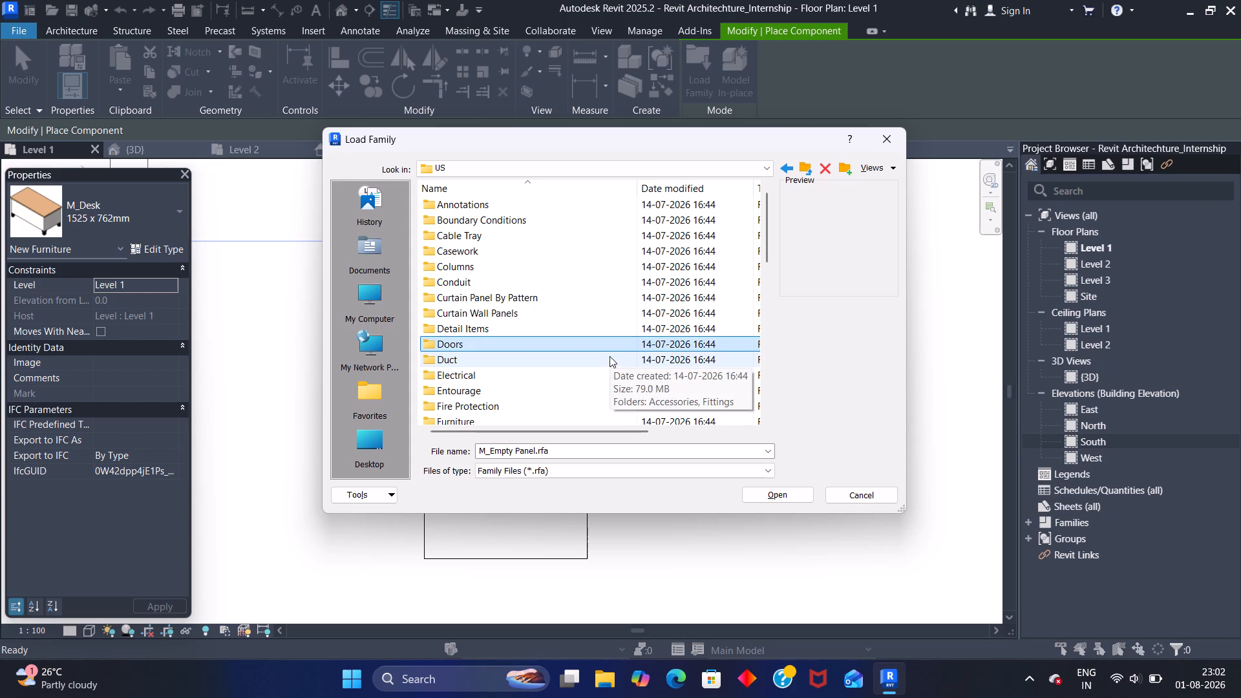
triple_click(610, 355)
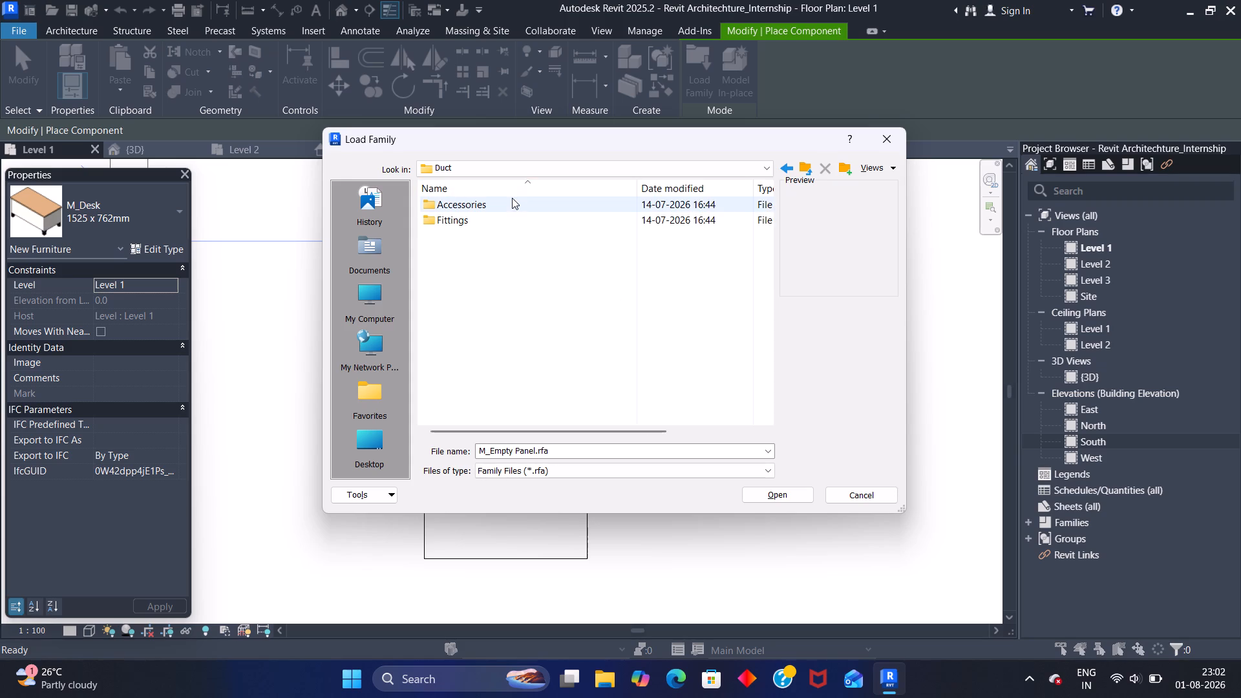
double_click(512, 198)
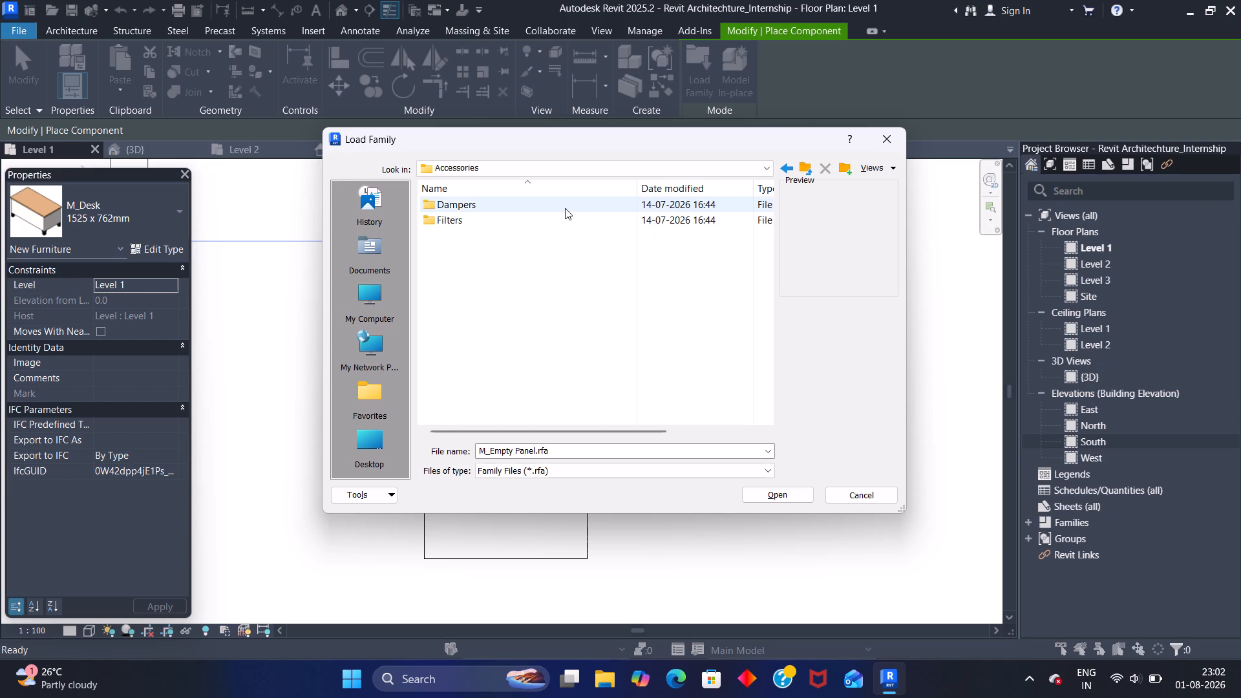
left_click(565, 205)
left_click(504, 219)
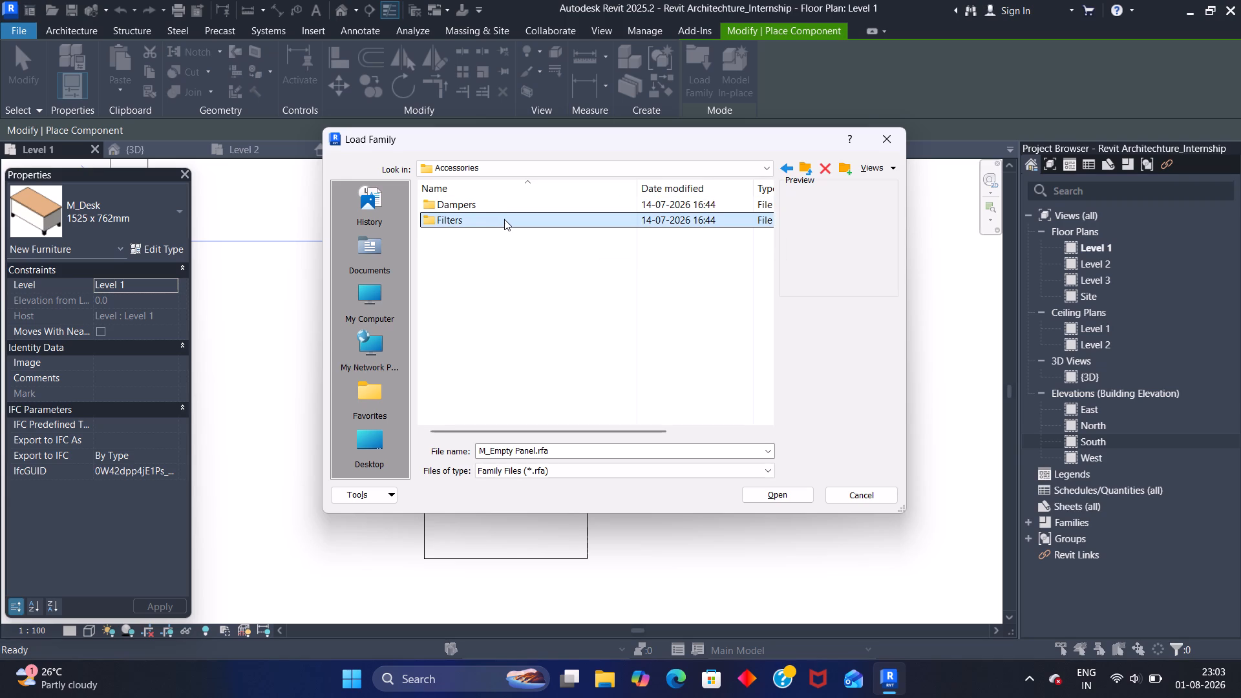
double_click(505, 219)
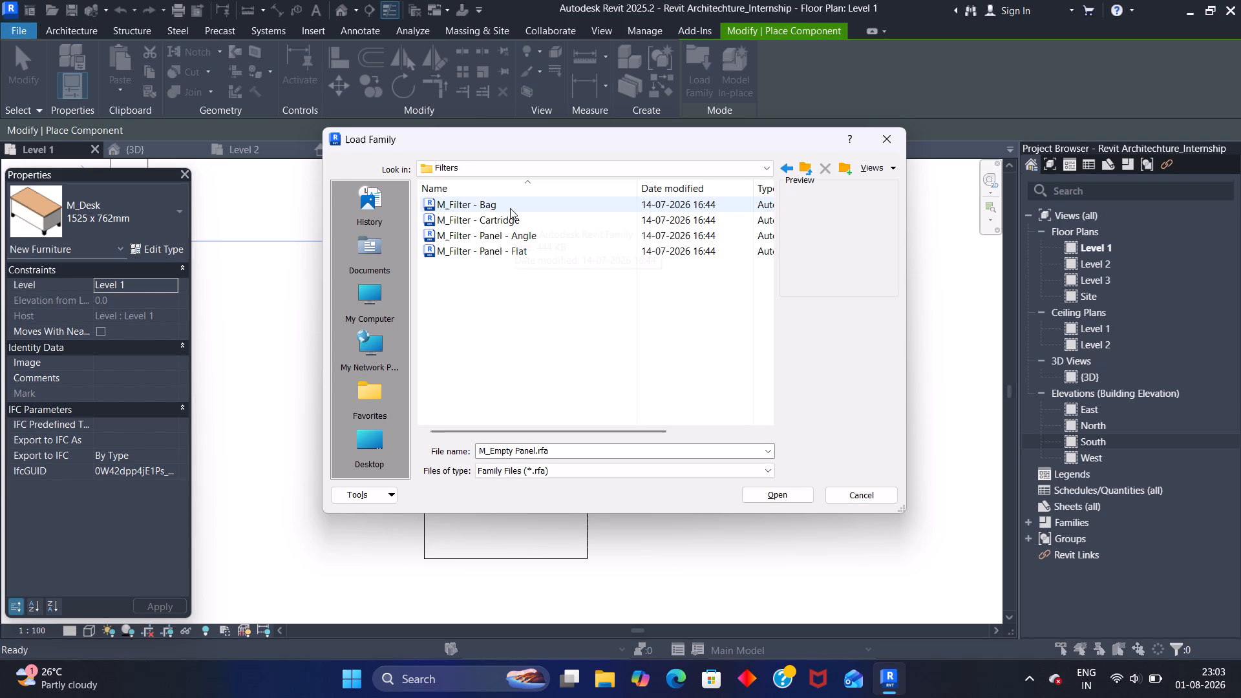
left_click(511, 207)
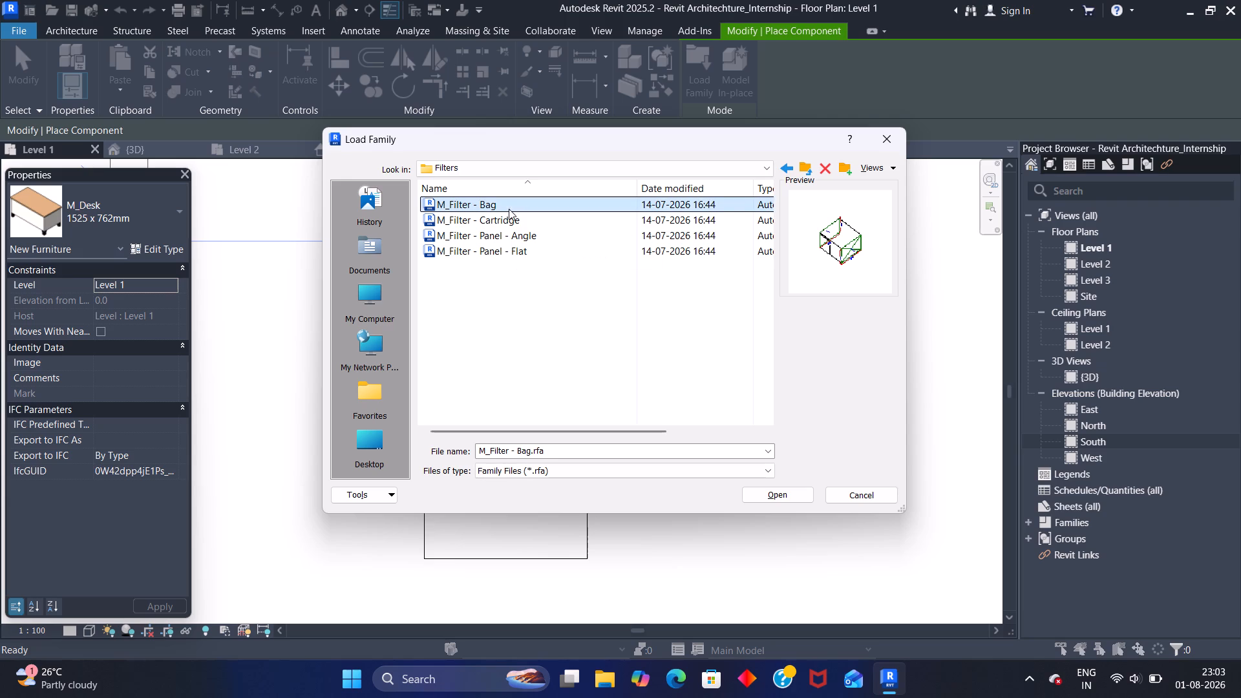
Return to the US library folder and look through its Furniture and Furniture System folders for suitable component families.
left_click(780, 170)
left_click(782, 167)
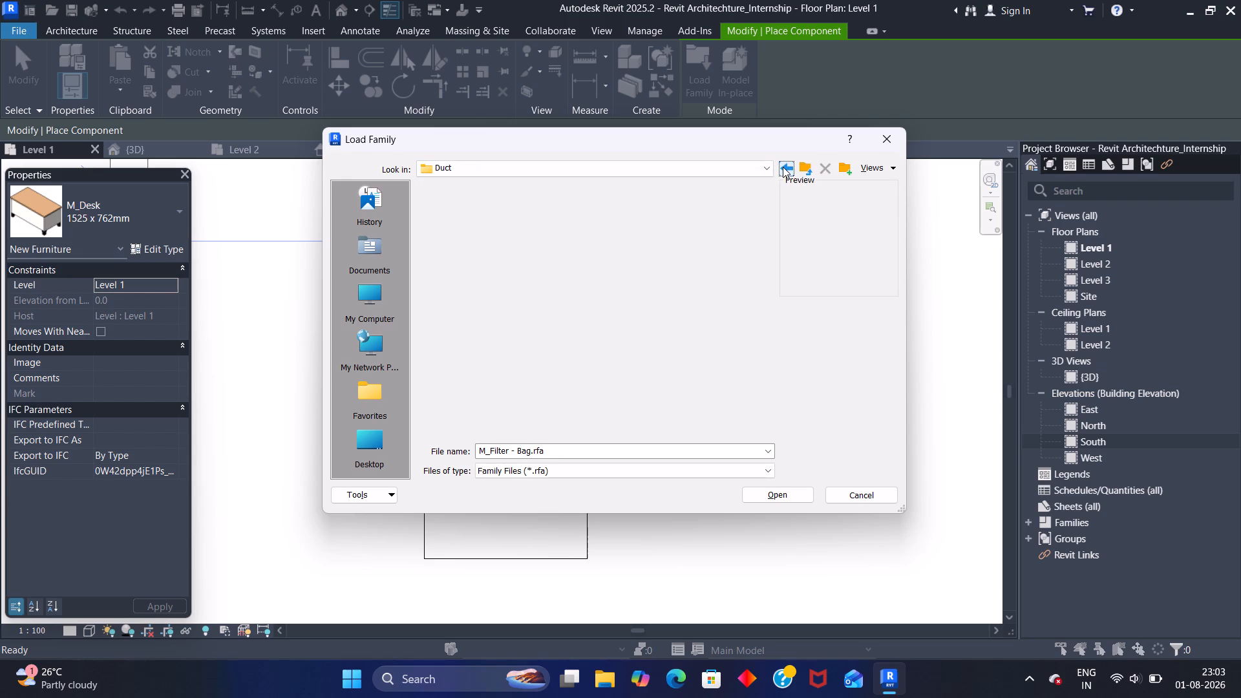
left_click(783, 167)
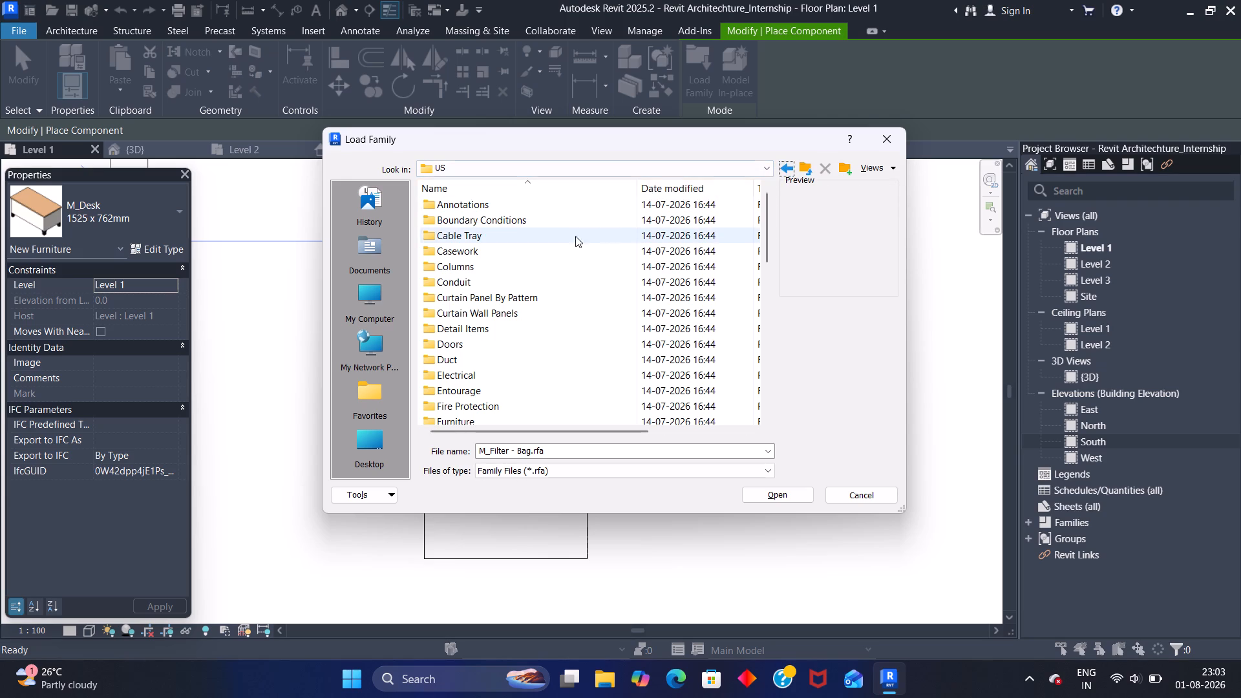
scroll(483, 377, "down", 1)
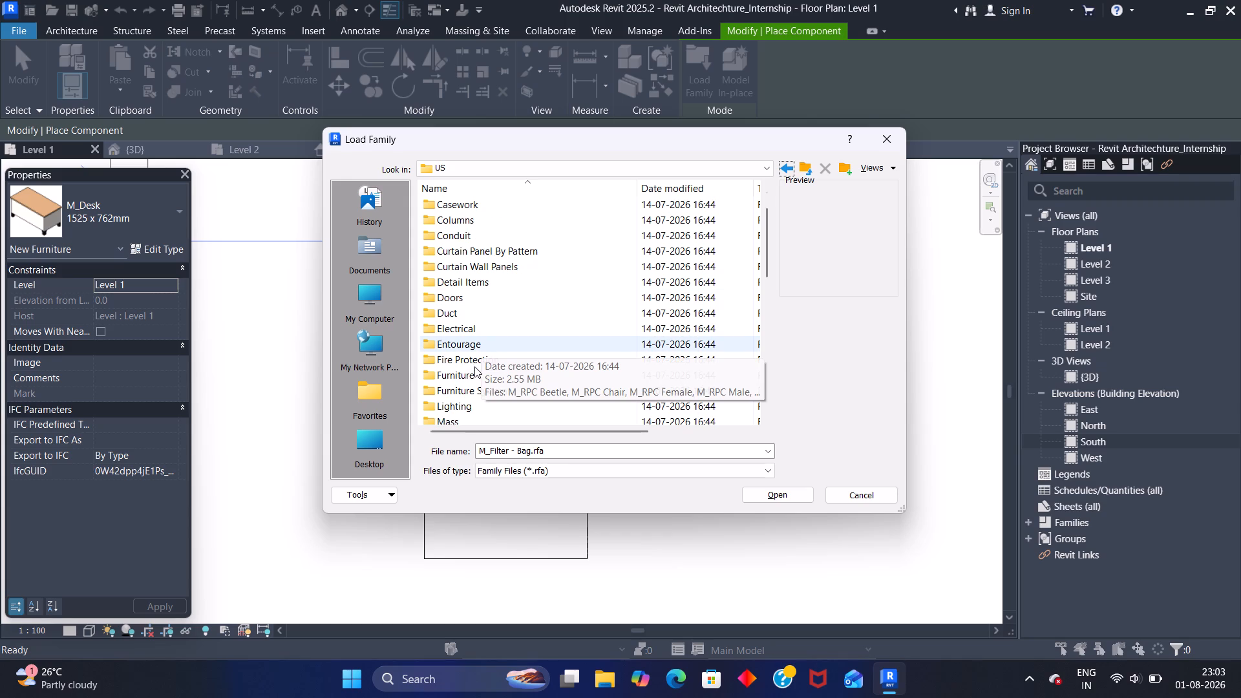
double_click(471, 374)
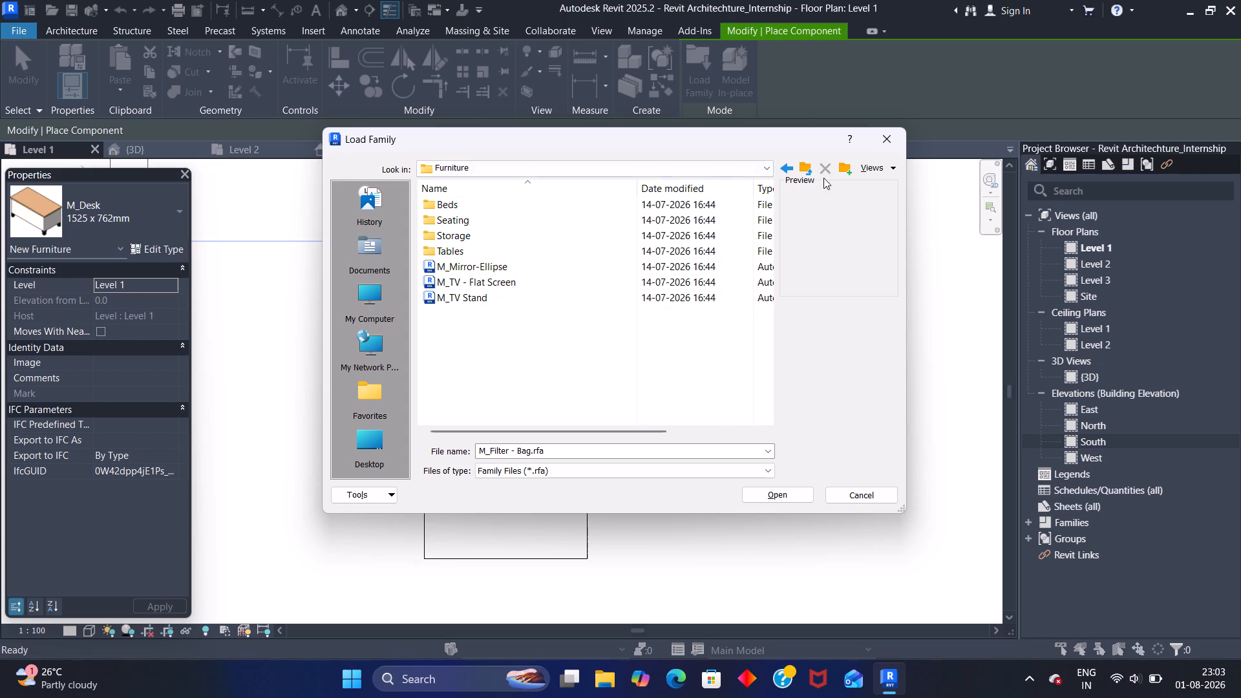
left_click(785, 165)
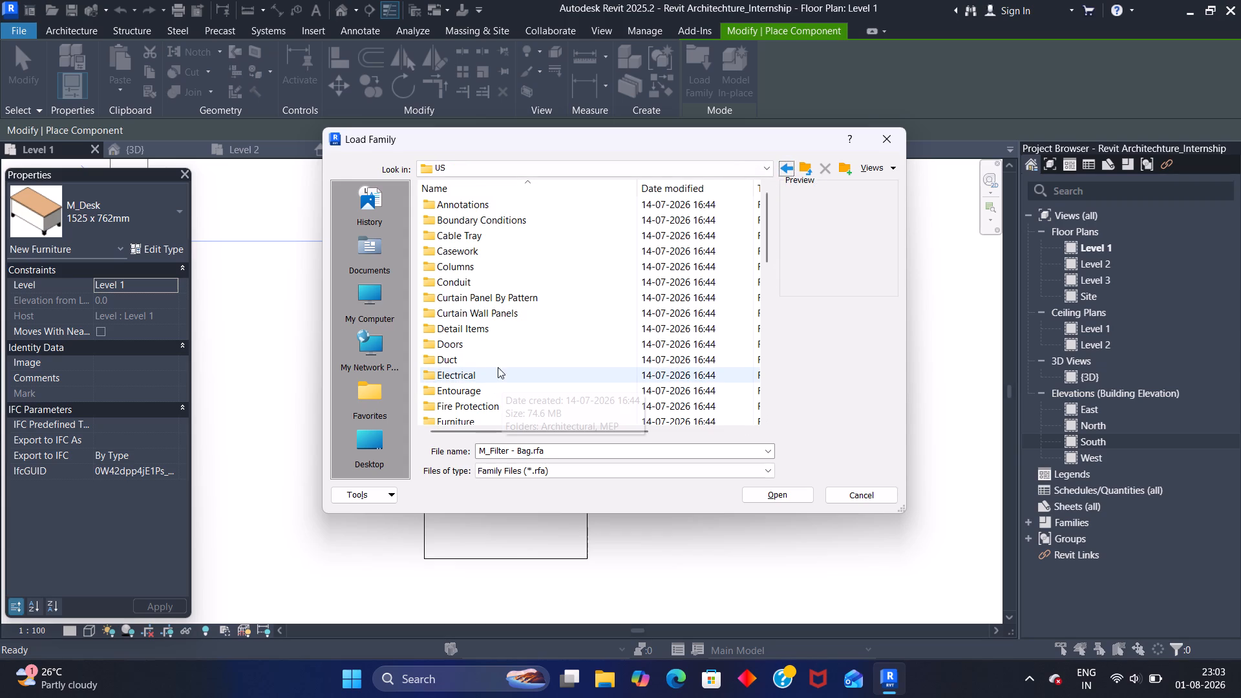
scroll(494, 385, "down", 1)
double_click(496, 385)
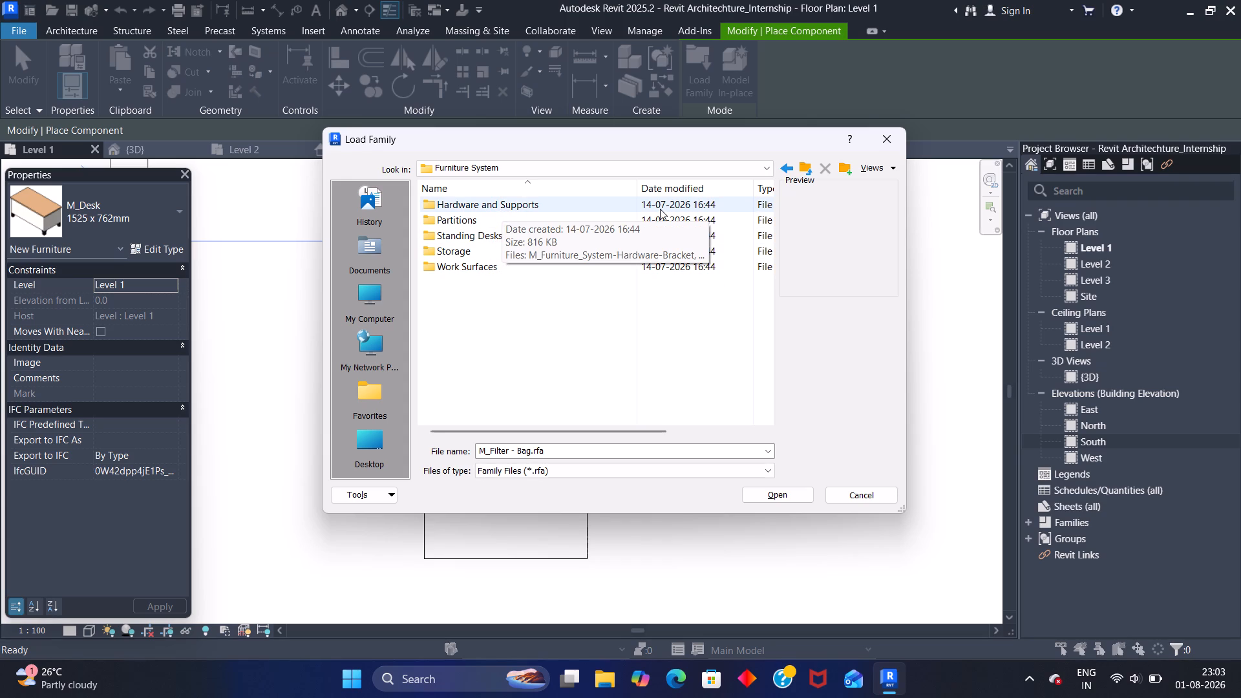
left_click(793, 169)
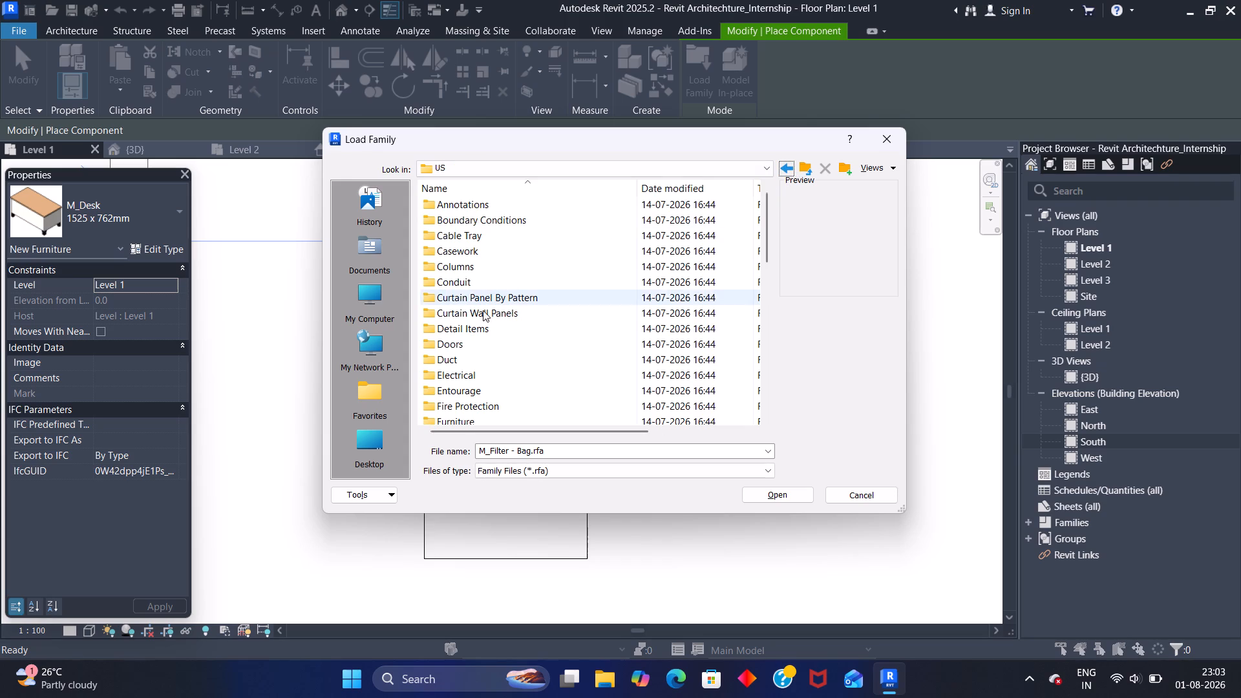
Browse the US library to the Water Heaters folder under Plumbing, Architectural, Equipment to examine its families.
scroll(471, 368, "down", 1)
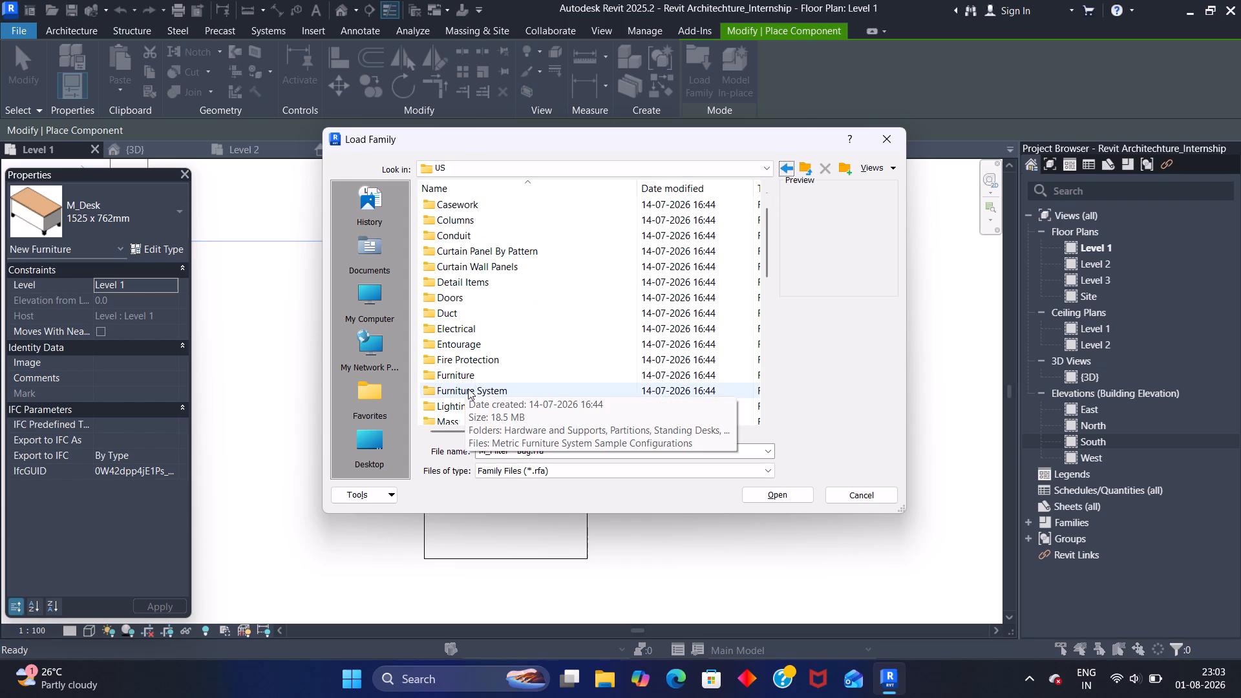
scroll(472, 392, "down", 1)
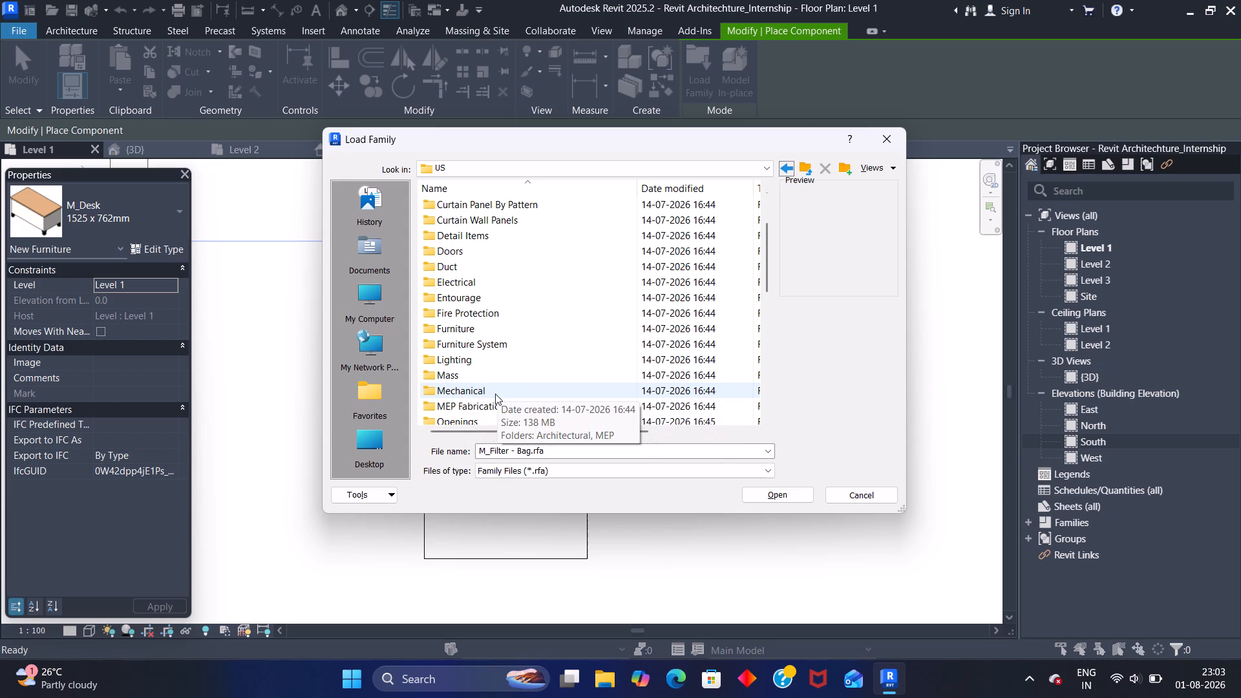
scroll(478, 400, "down", 1)
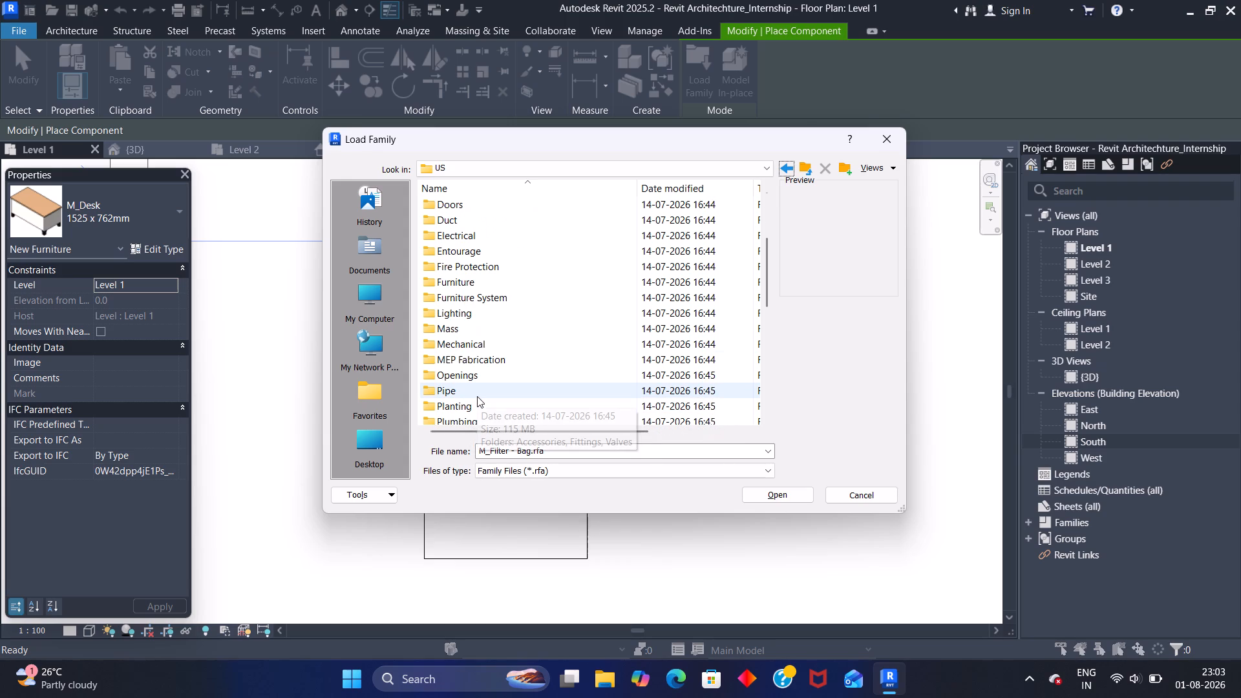
scroll(478, 394, "down", 1)
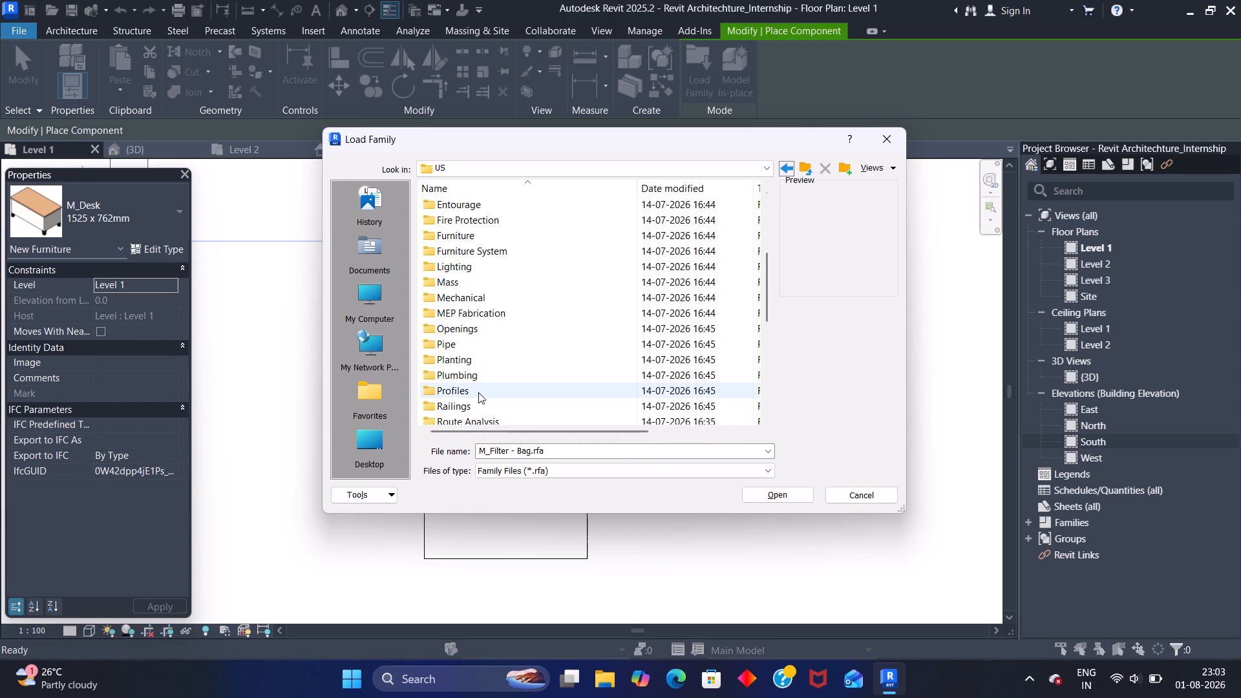
triple_click(478, 379)
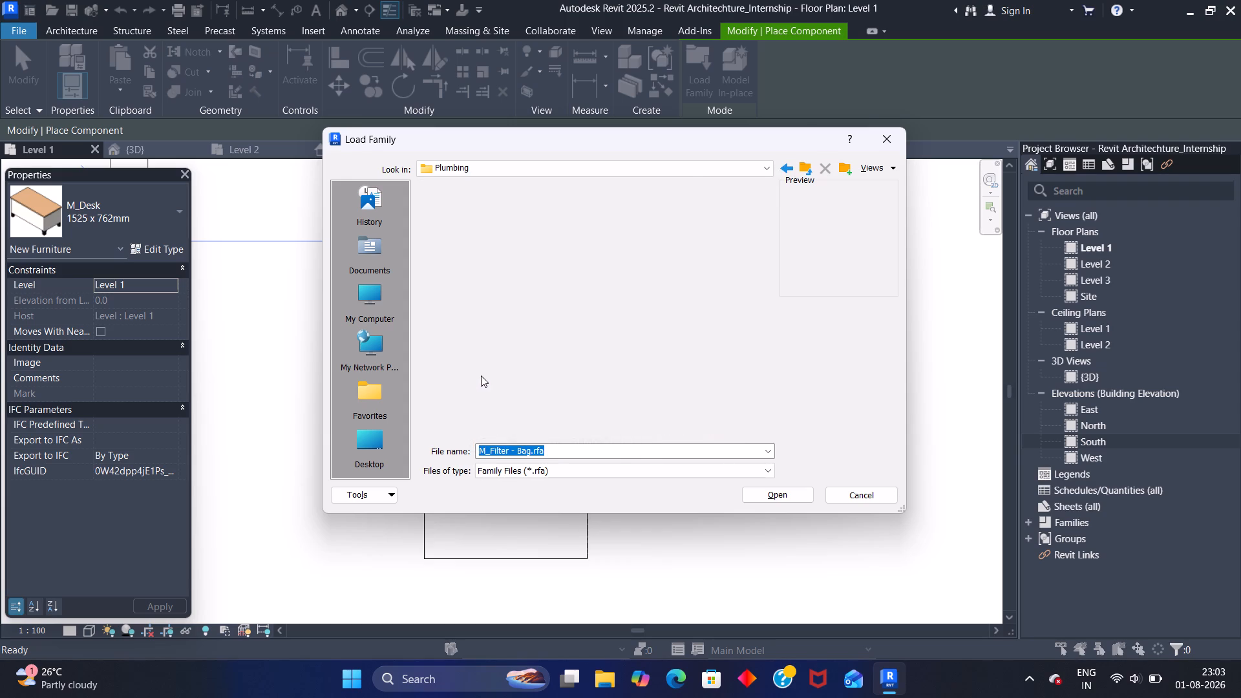
double_click(482, 204)
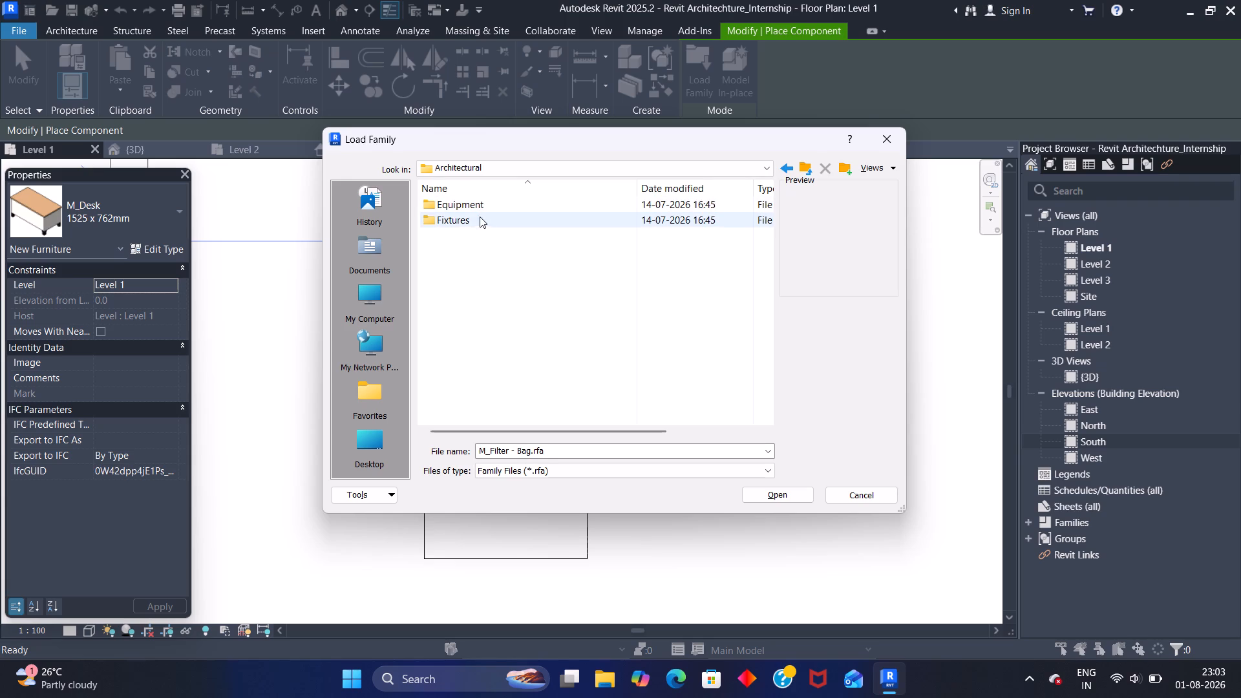
double_click(489, 201)
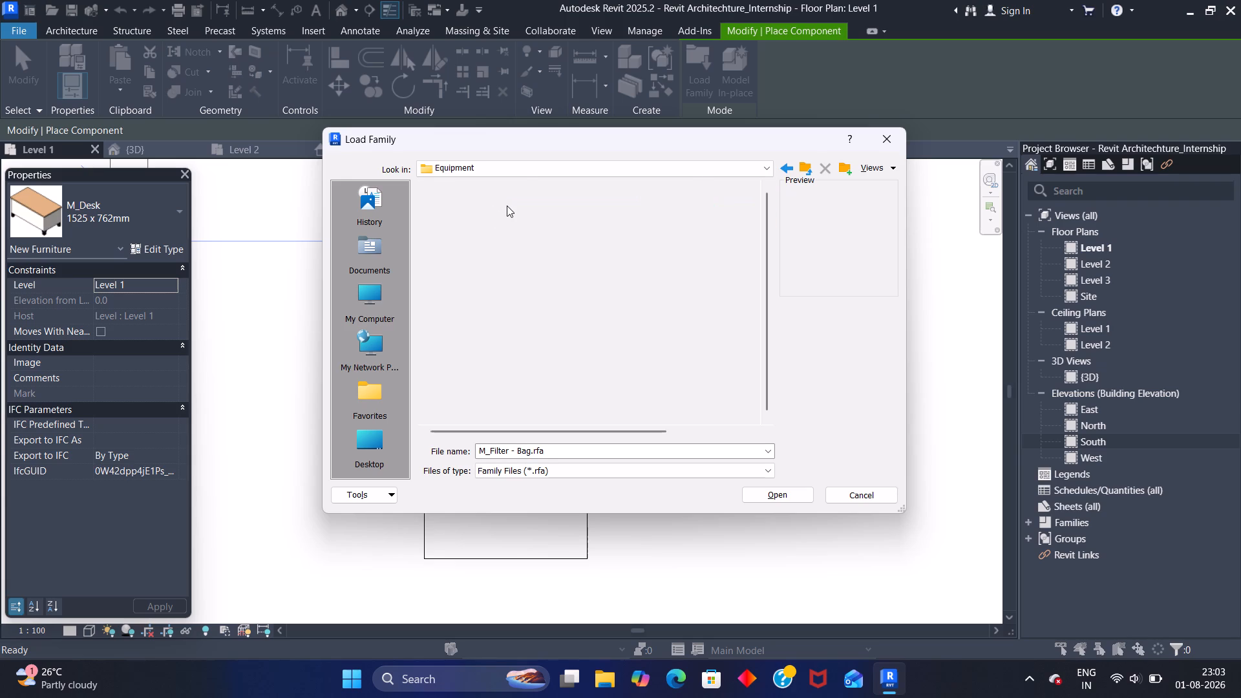
left_click(509, 203)
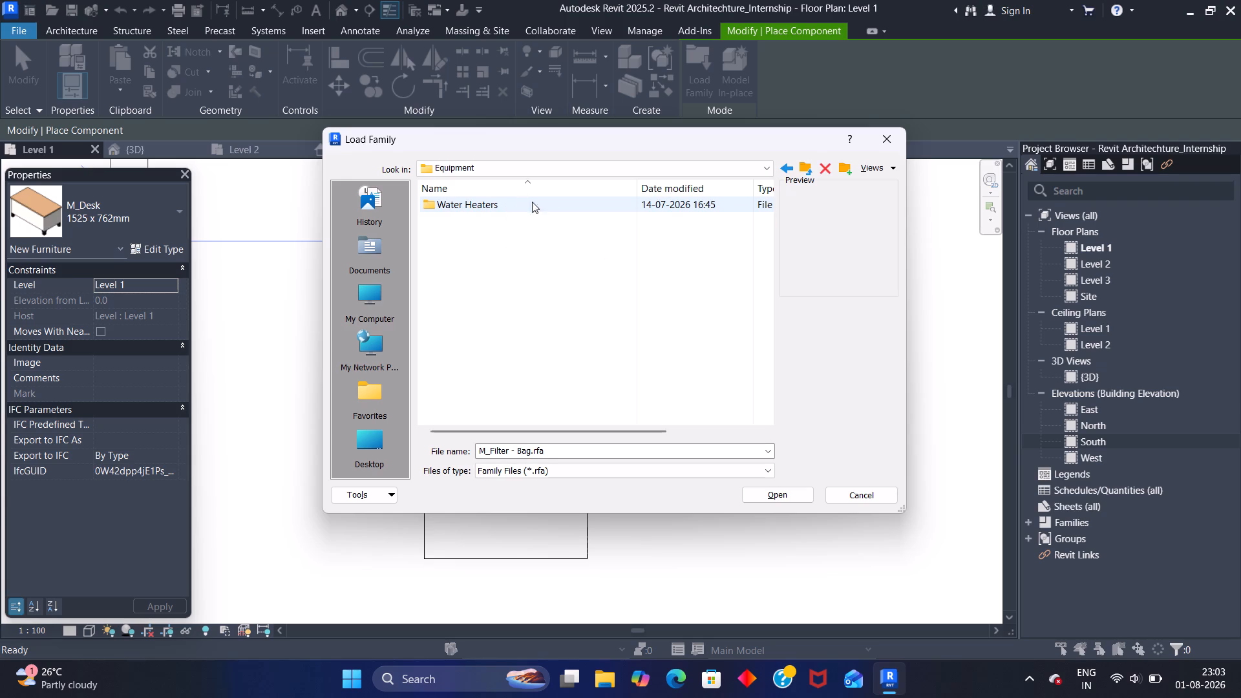
double_click(571, 207)
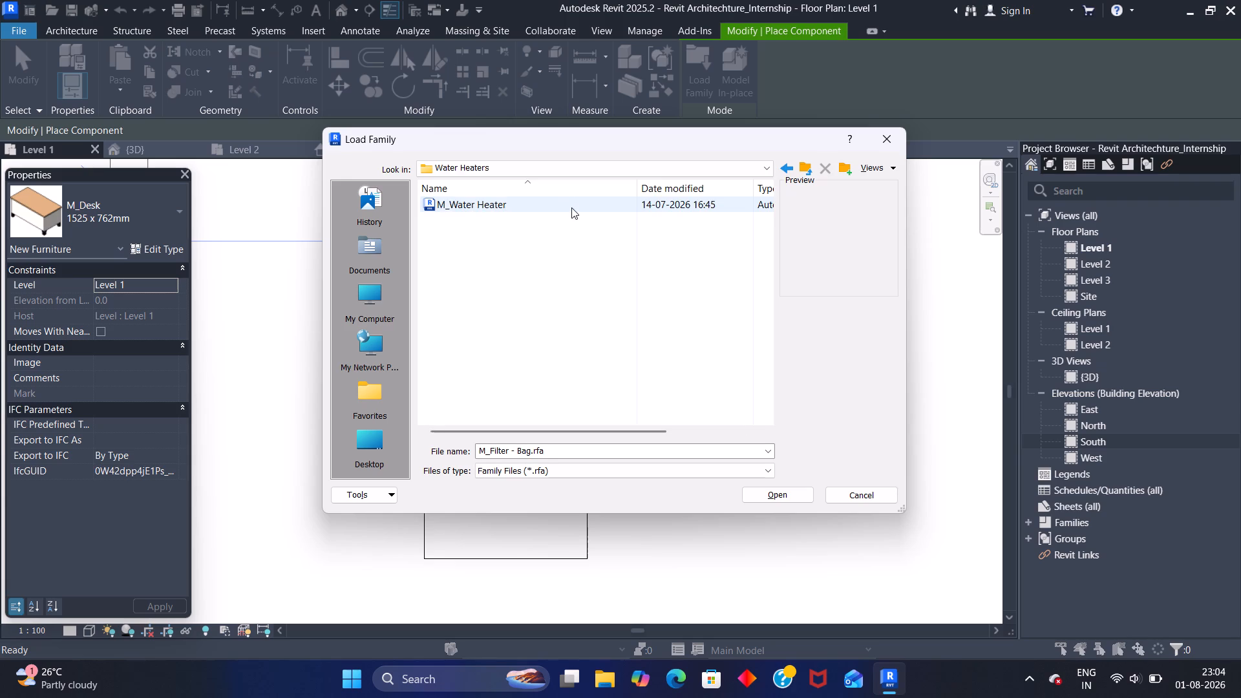
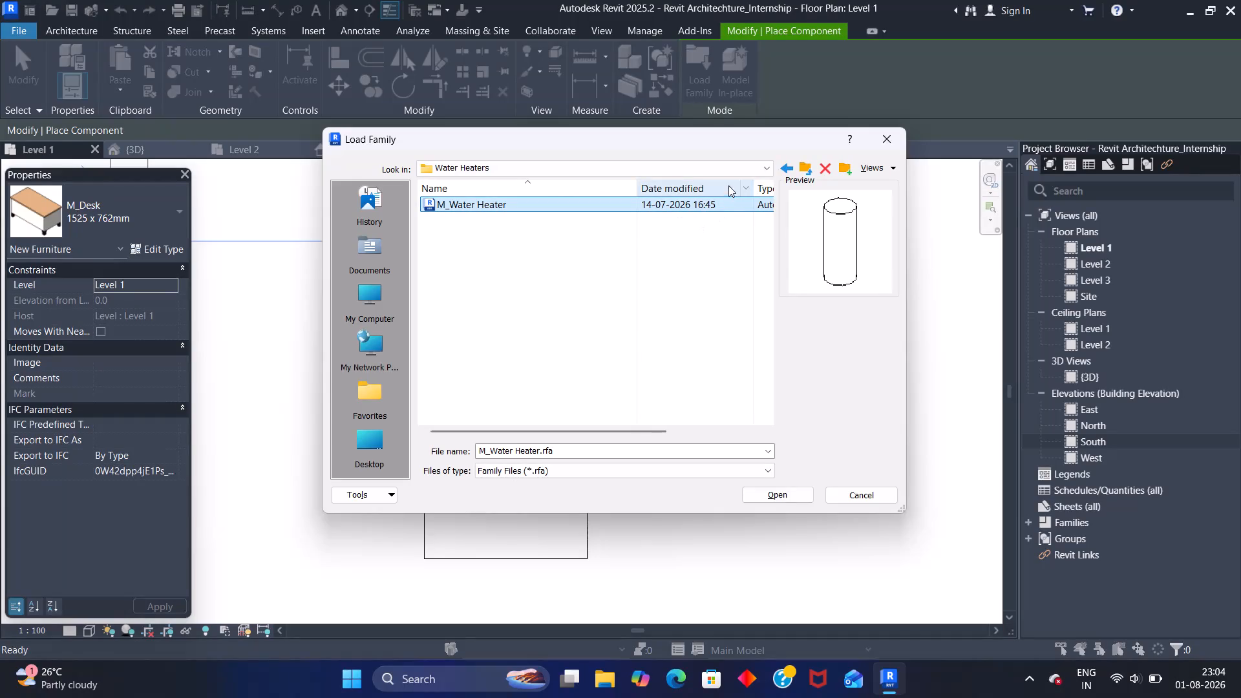
Load the M_Tub-2D family from the Bathtubs folder under the architectural plumbing Fixtures, previewing the other tub families first.
left_click(784, 164)
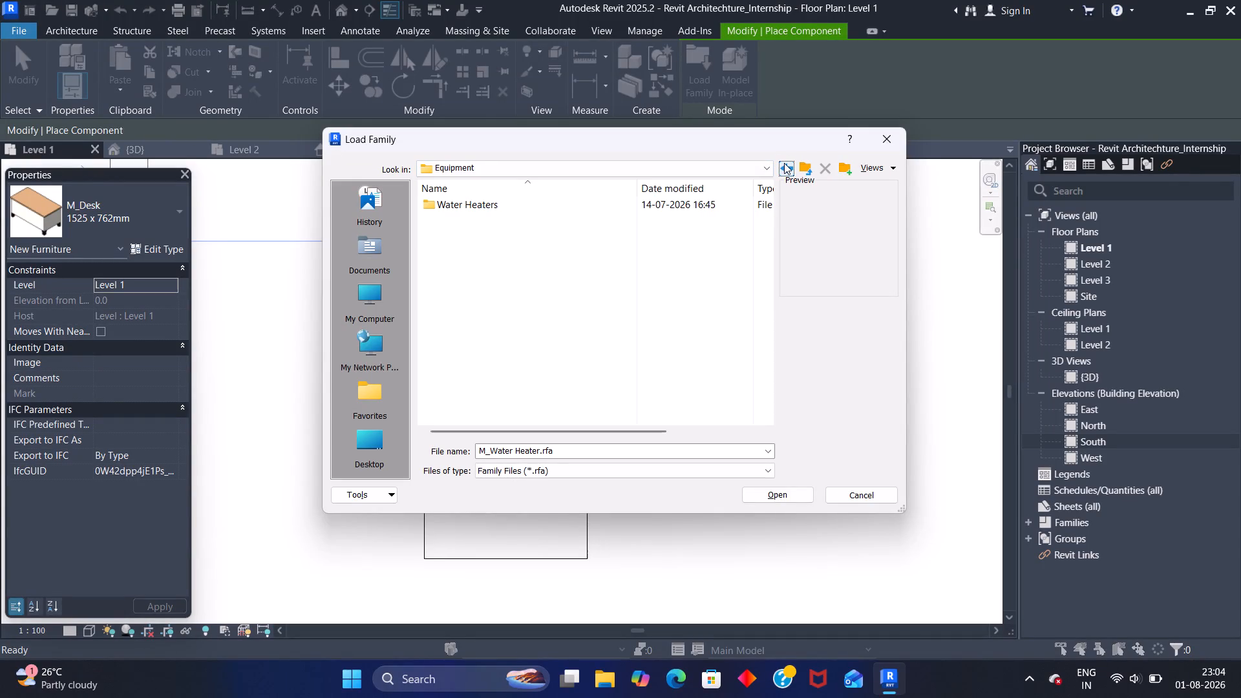
left_click(784, 163)
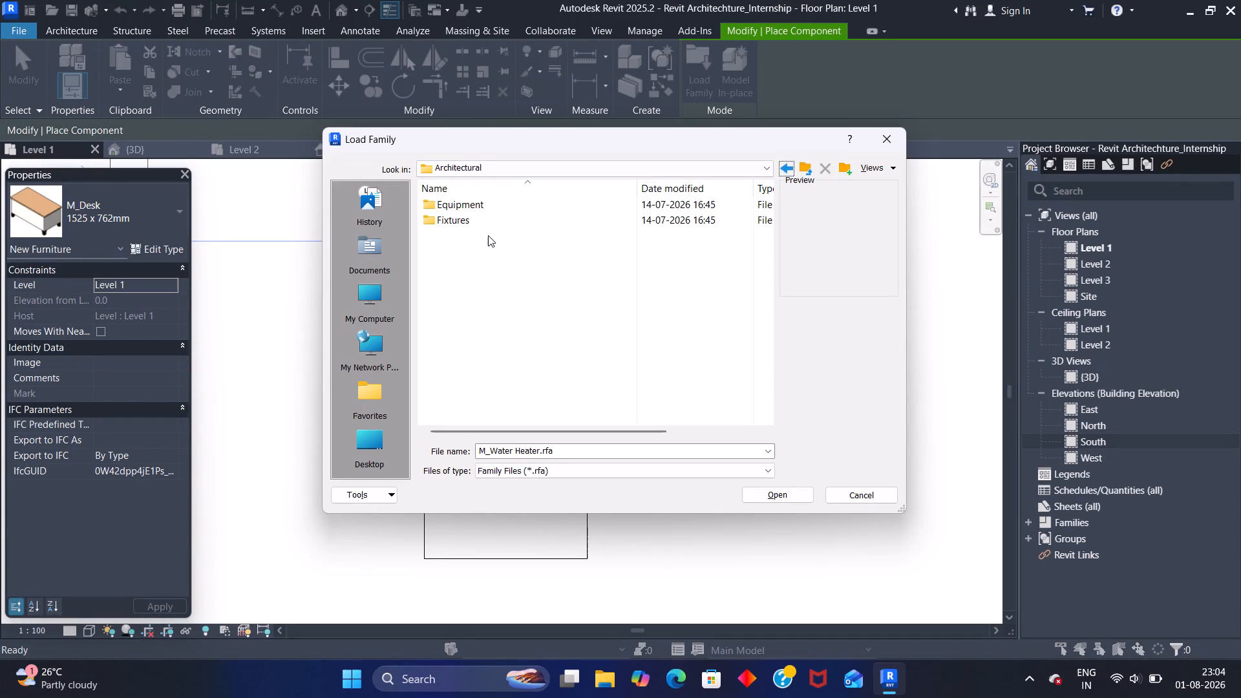
double_click(500, 219)
double_click(503, 217)
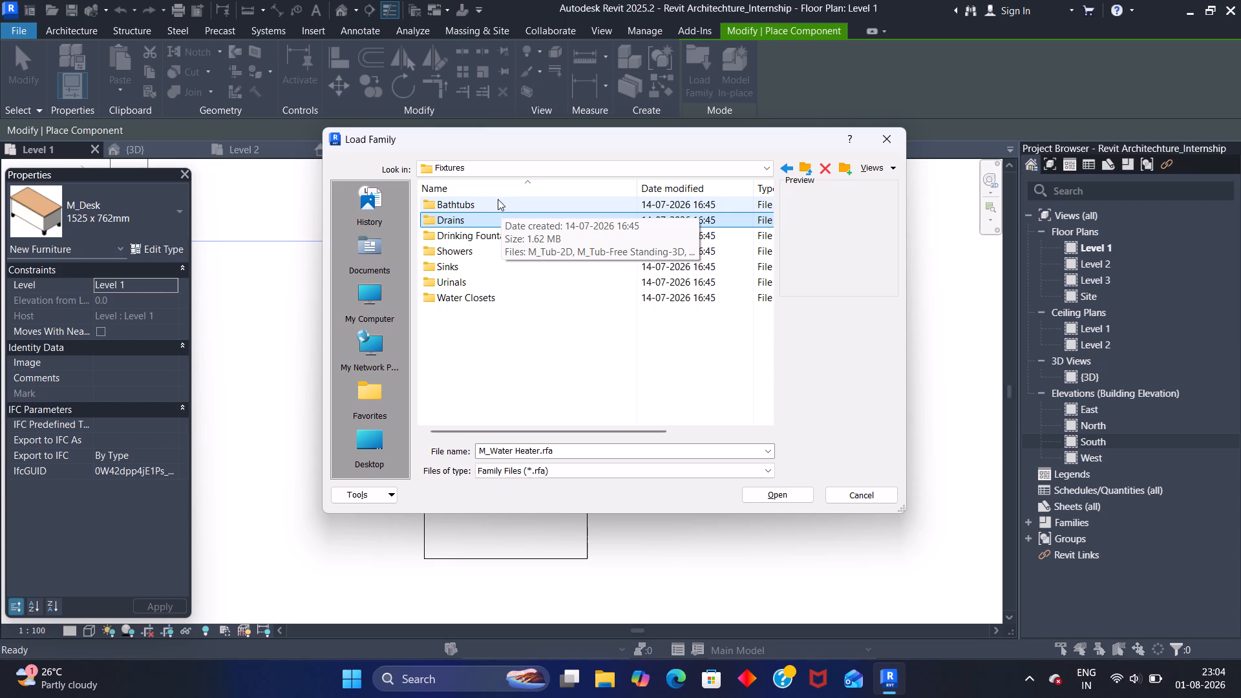
left_click(496, 200)
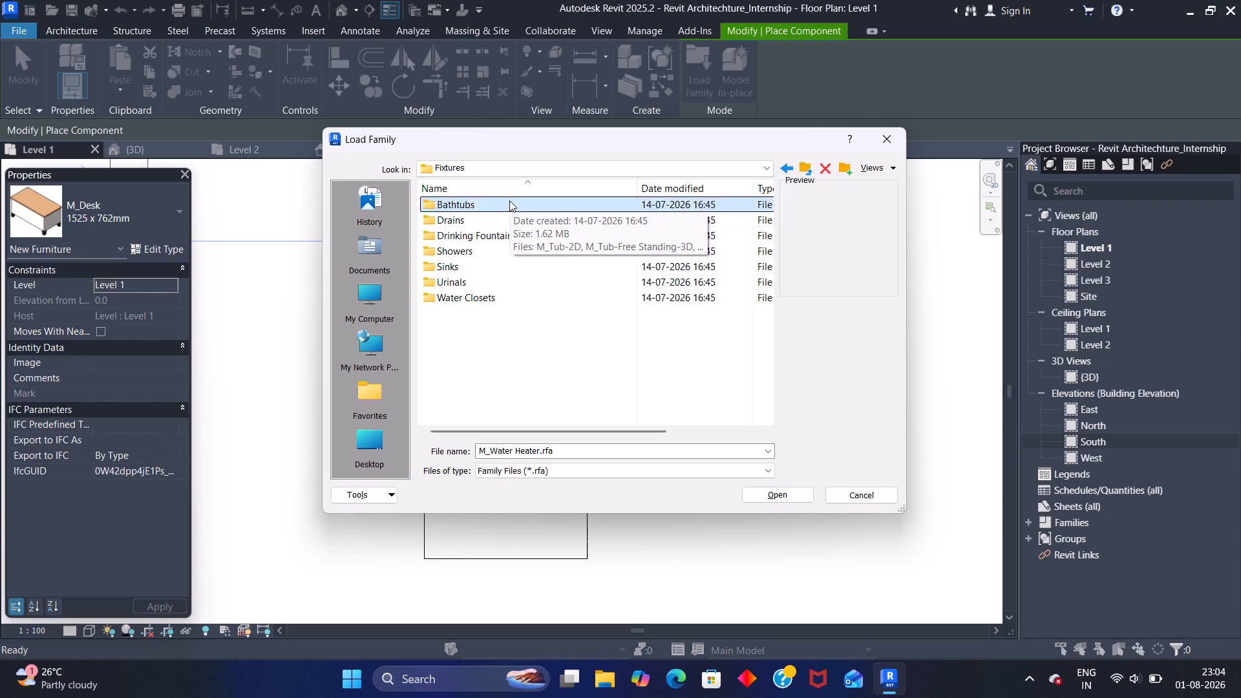
double_click(511, 201)
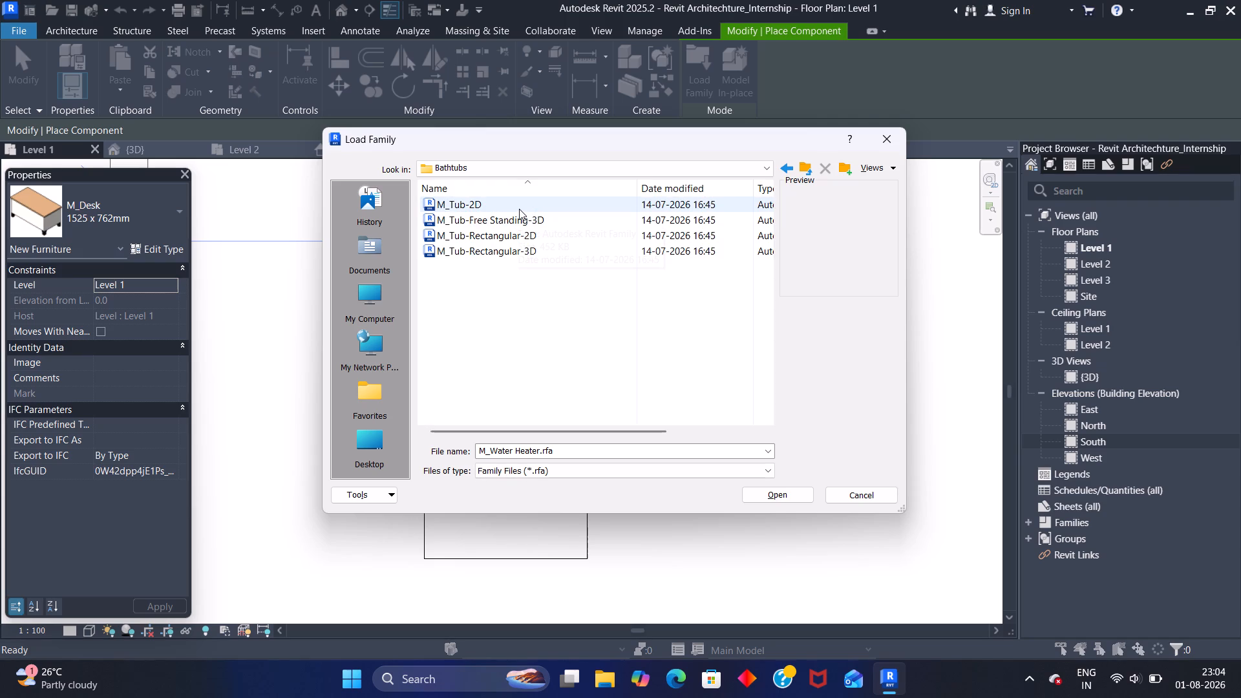
left_click(519, 208)
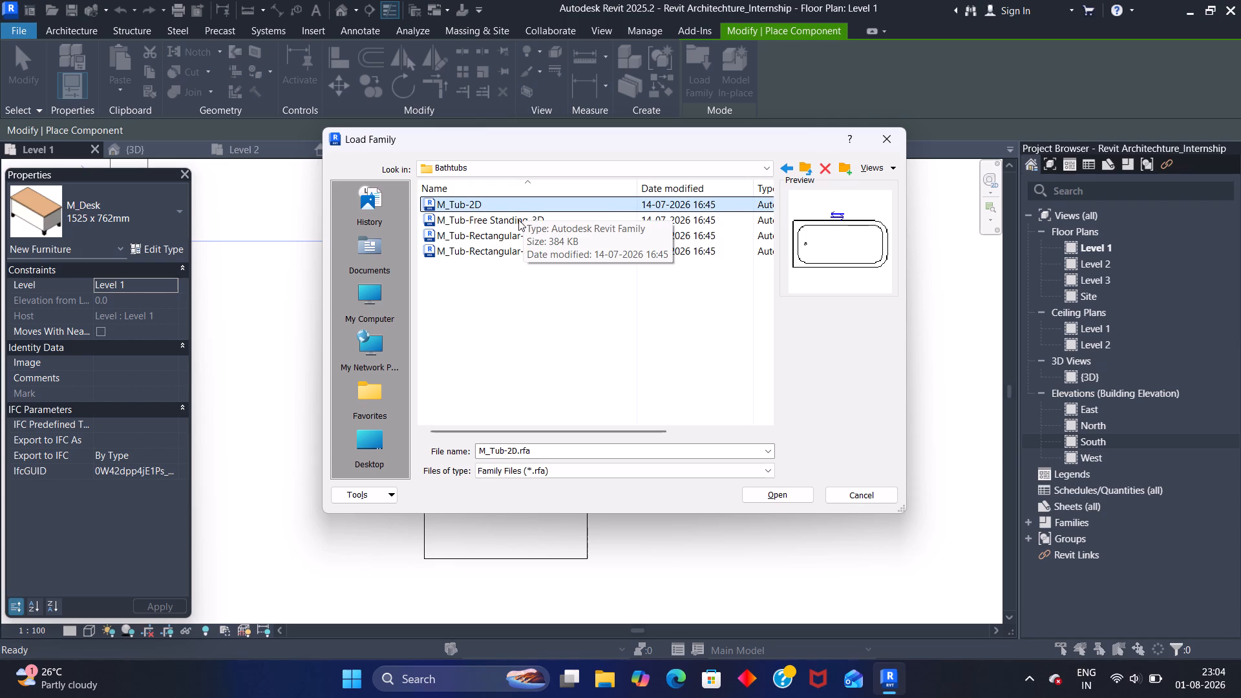
left_click(513, 218)
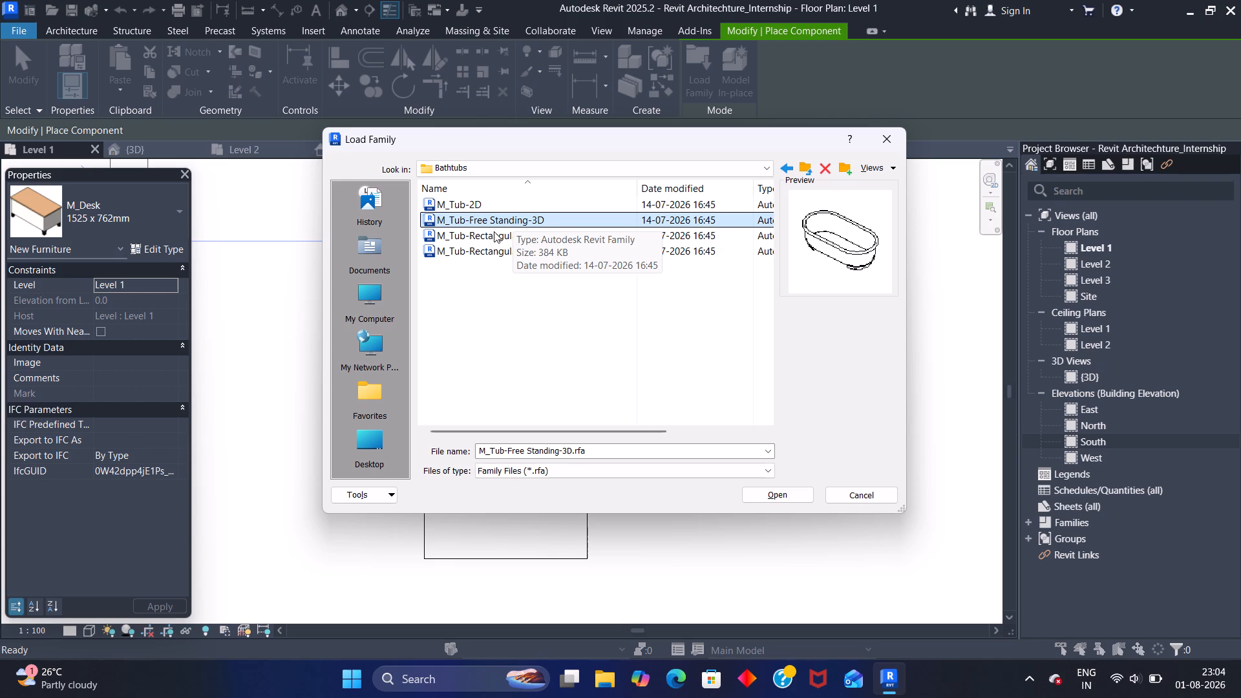
left_click(494, 232)
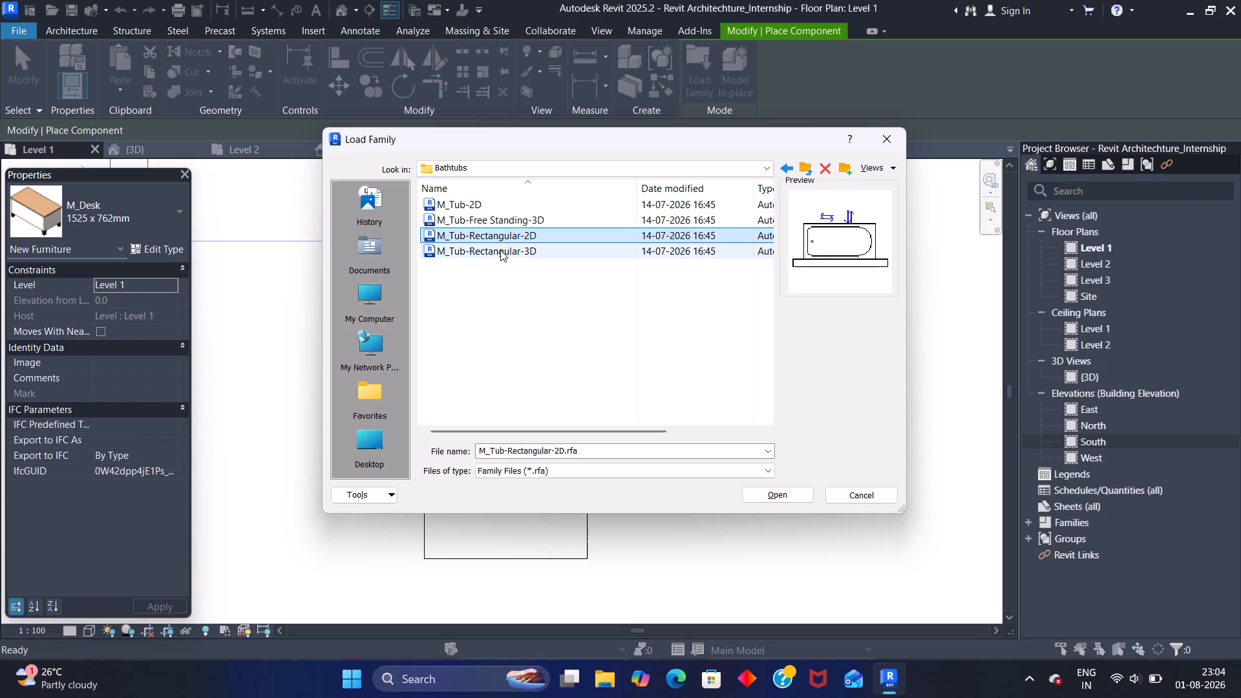
left_click(496, 255)
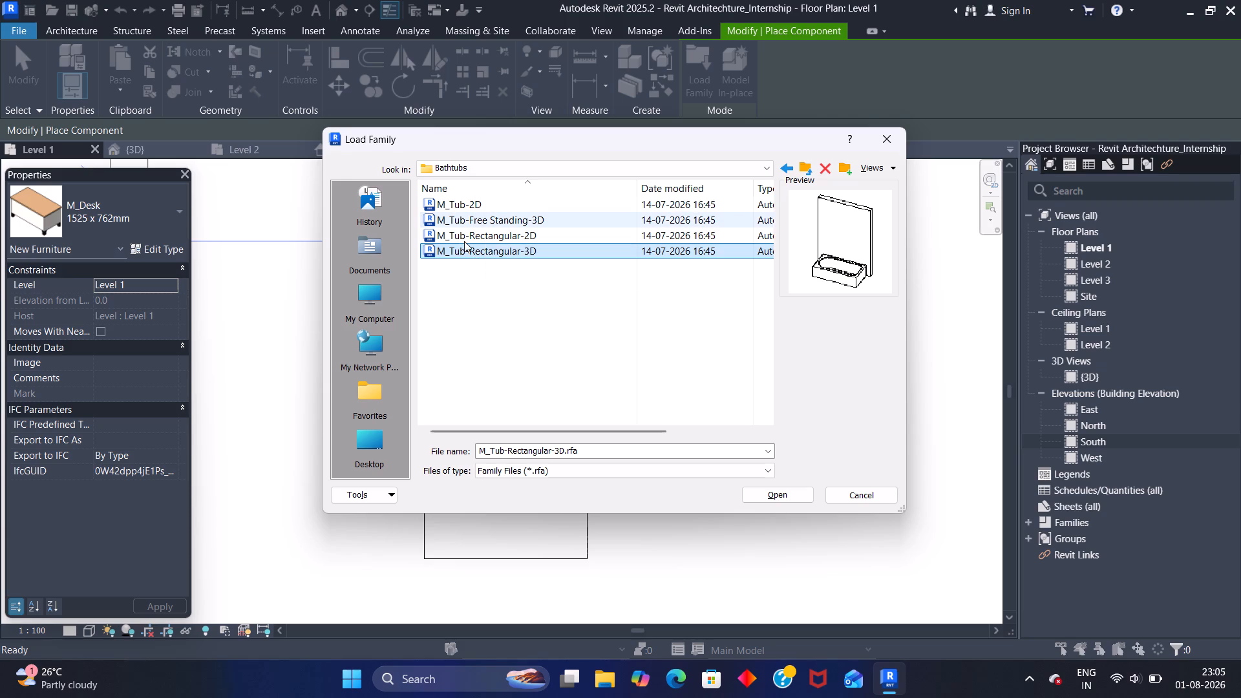
left_click(483, 238)
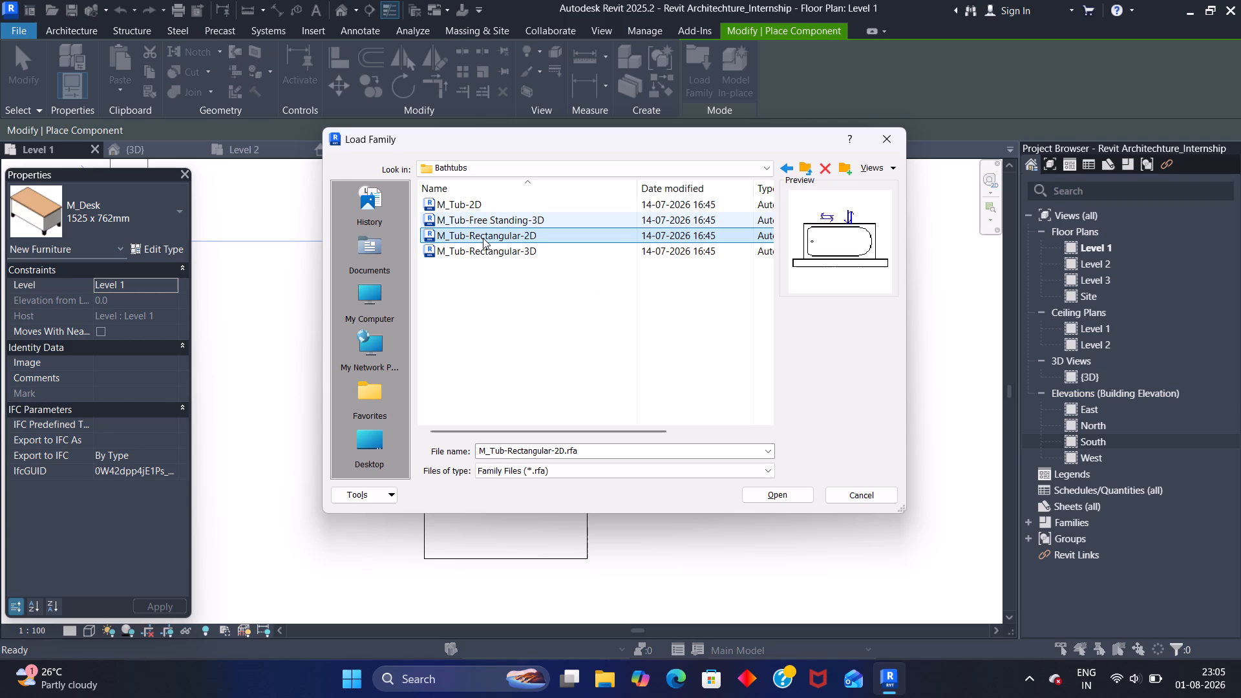
left_click(469, 208)
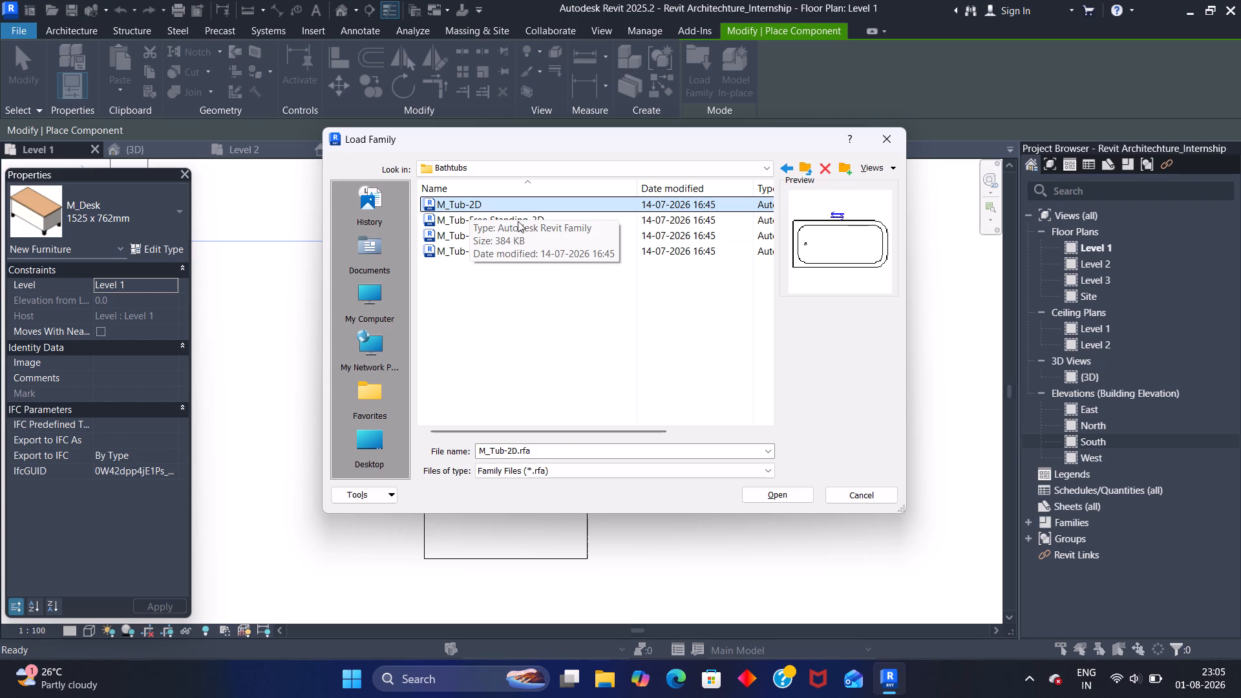
left_click(758, 497)
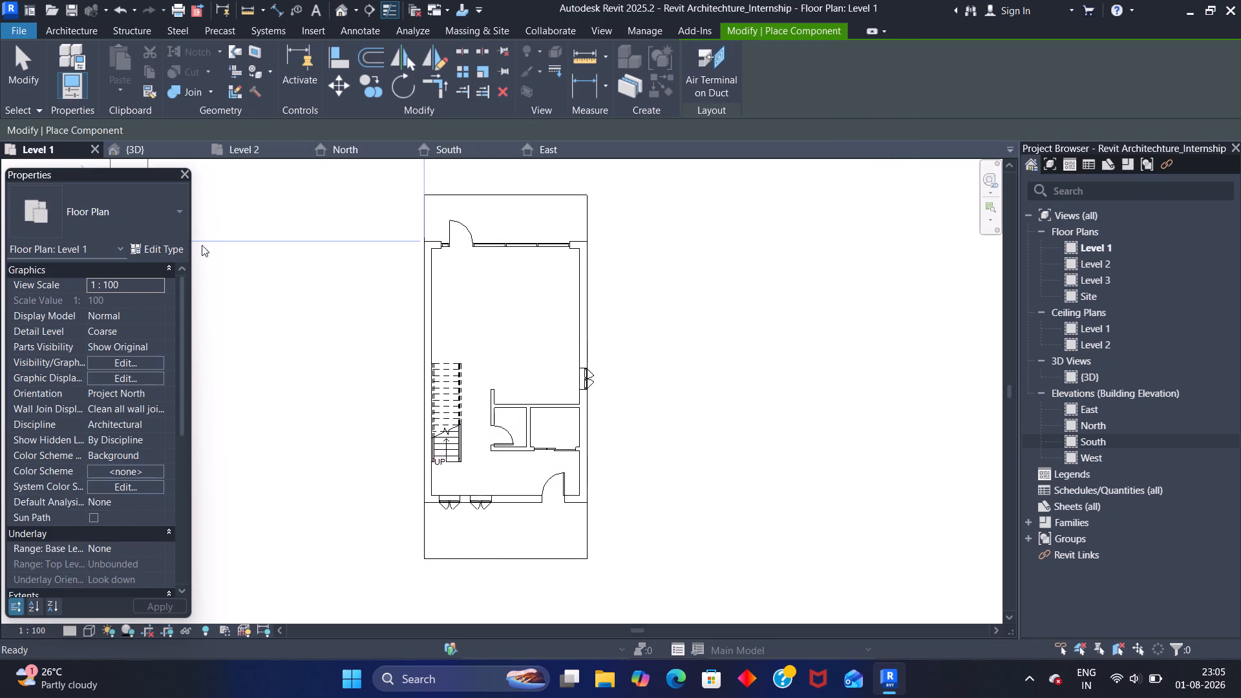
Place an M_Tub-2D component on Level 1 outside the building, about 4900 mm west of its west edge.
left_click(65, 30)
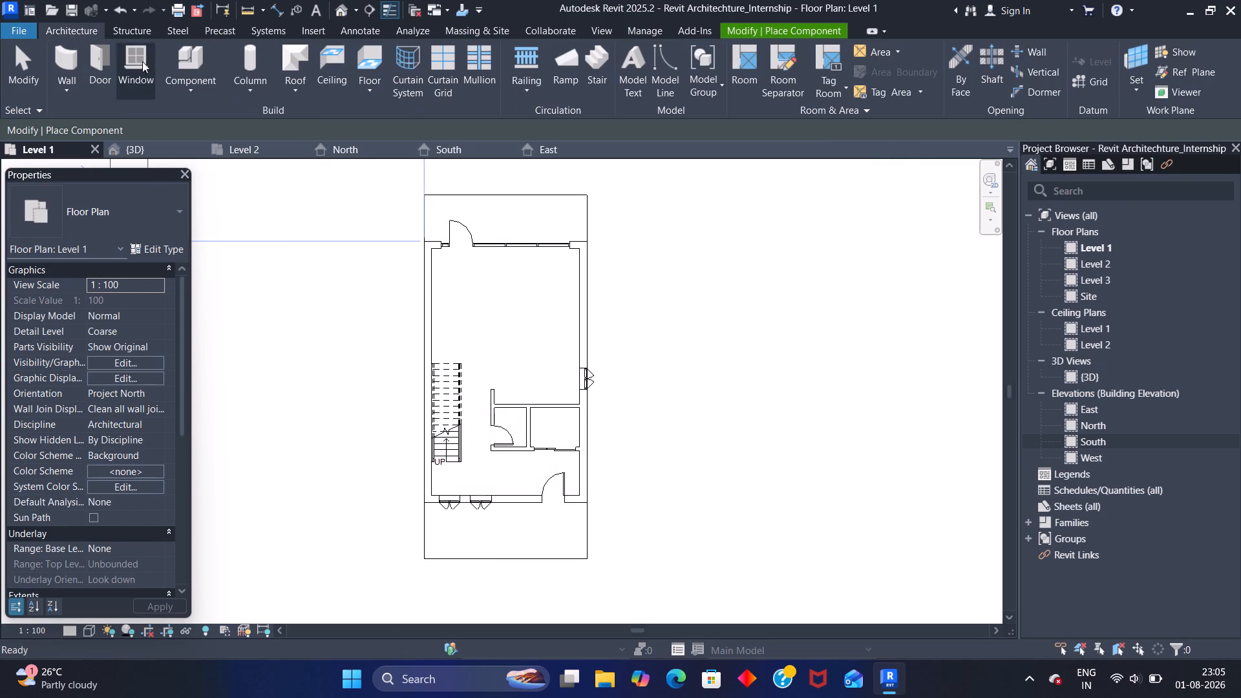
left_click(202, 66)
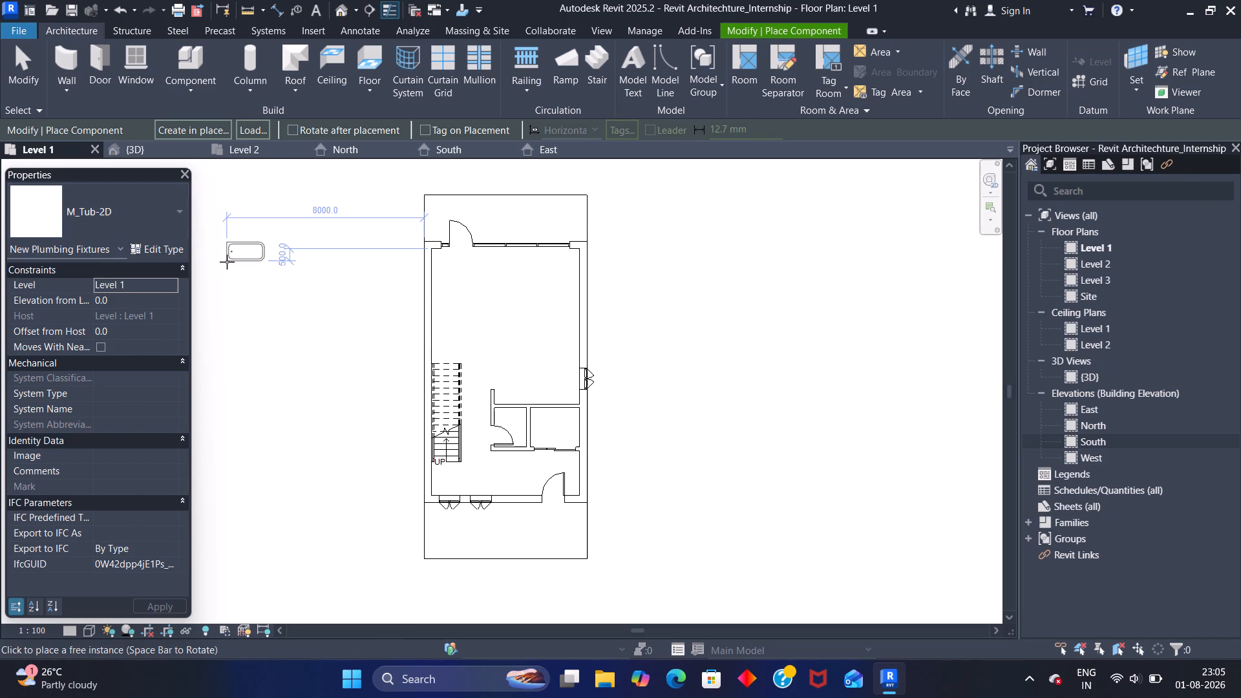
left_click(180, 207)
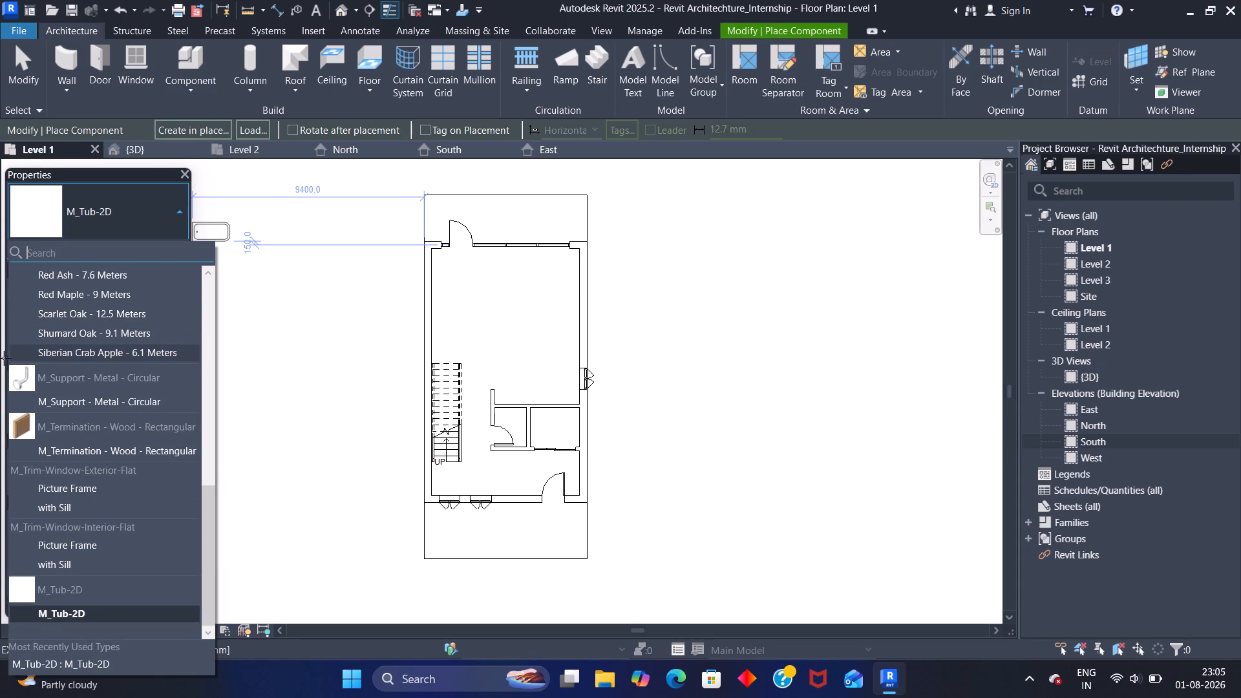
left_click(63, 611)
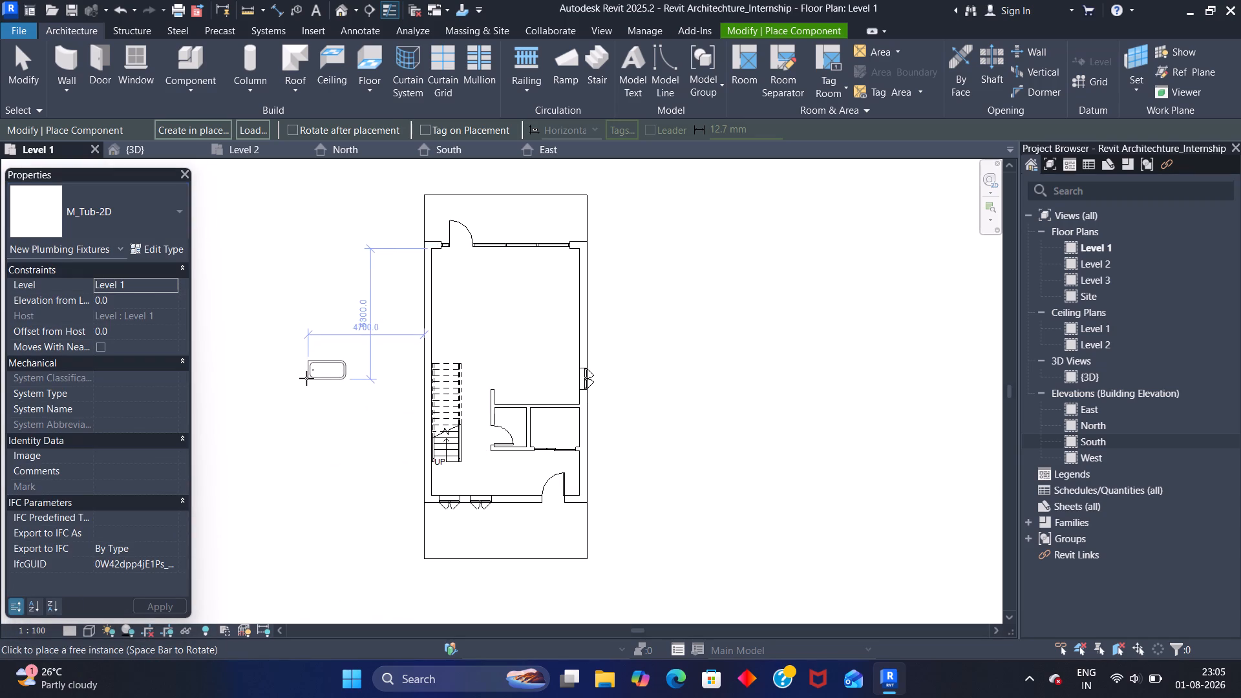
left_click(304, 373)
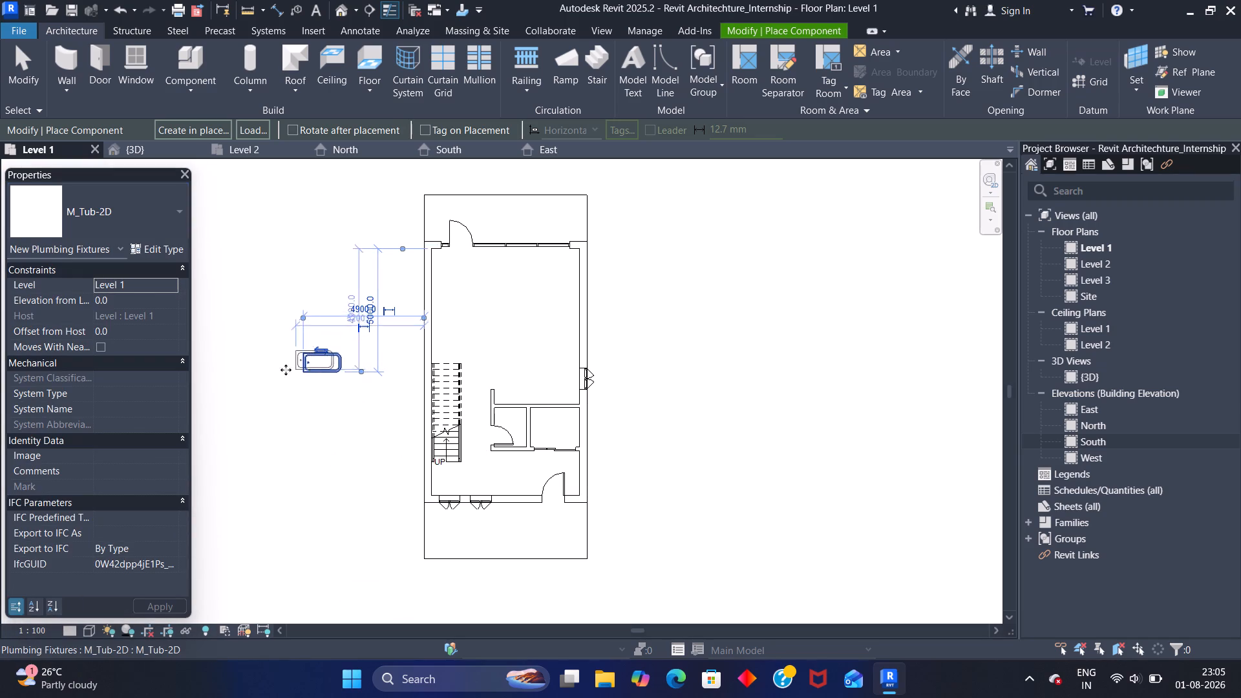
key("Escape")
key("Escape")
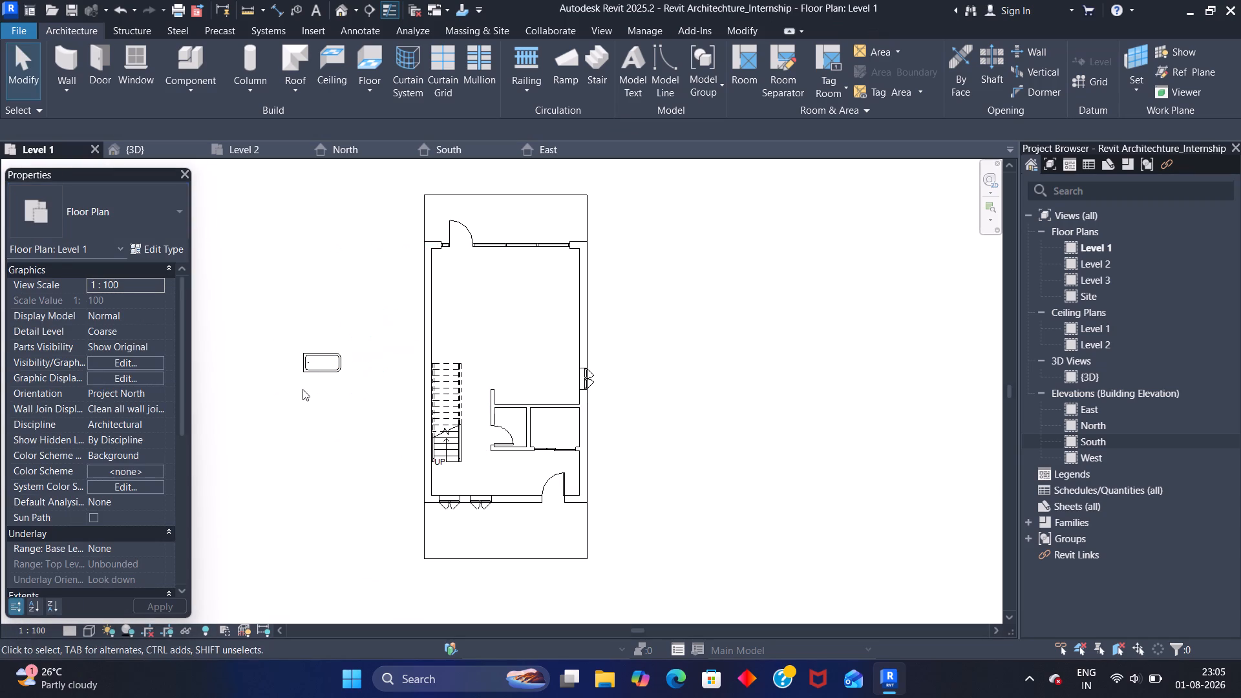
Select the placed M_Tub-2D bathtub outside the building for close inspection.
left_click(320, 344)
left_click(319, 353)
scroll(316, 329, "up", 1)
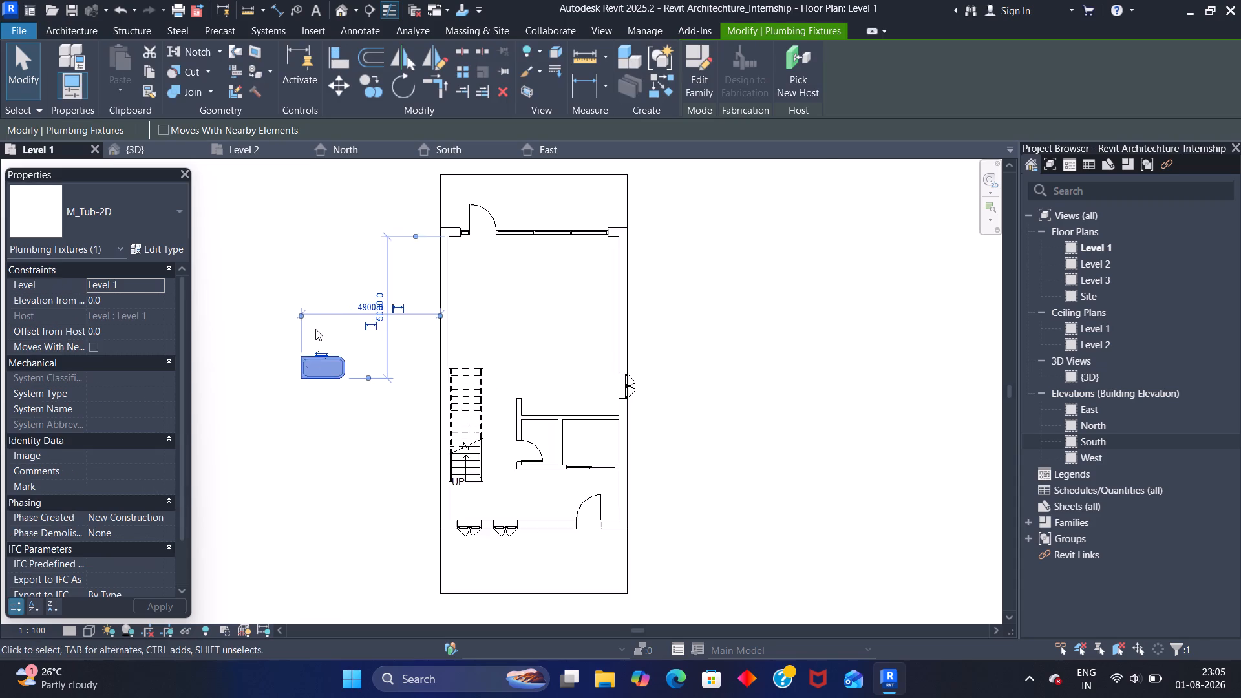
scroll(315, 329, "up", 7)
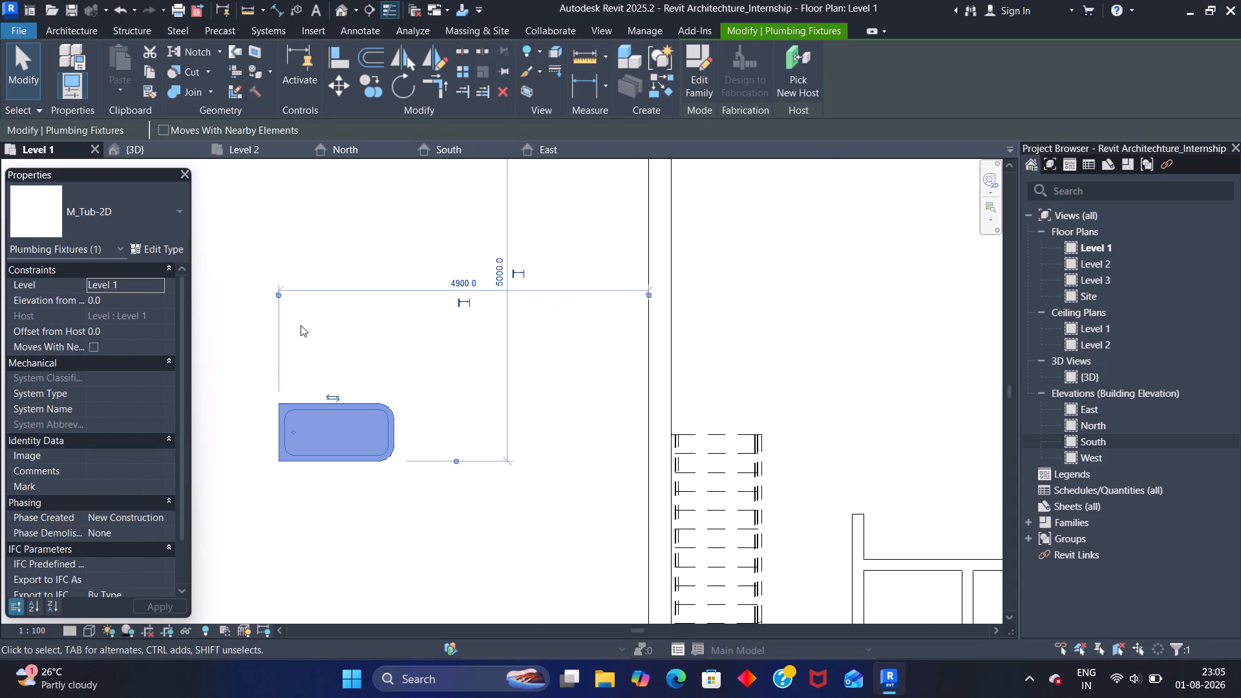
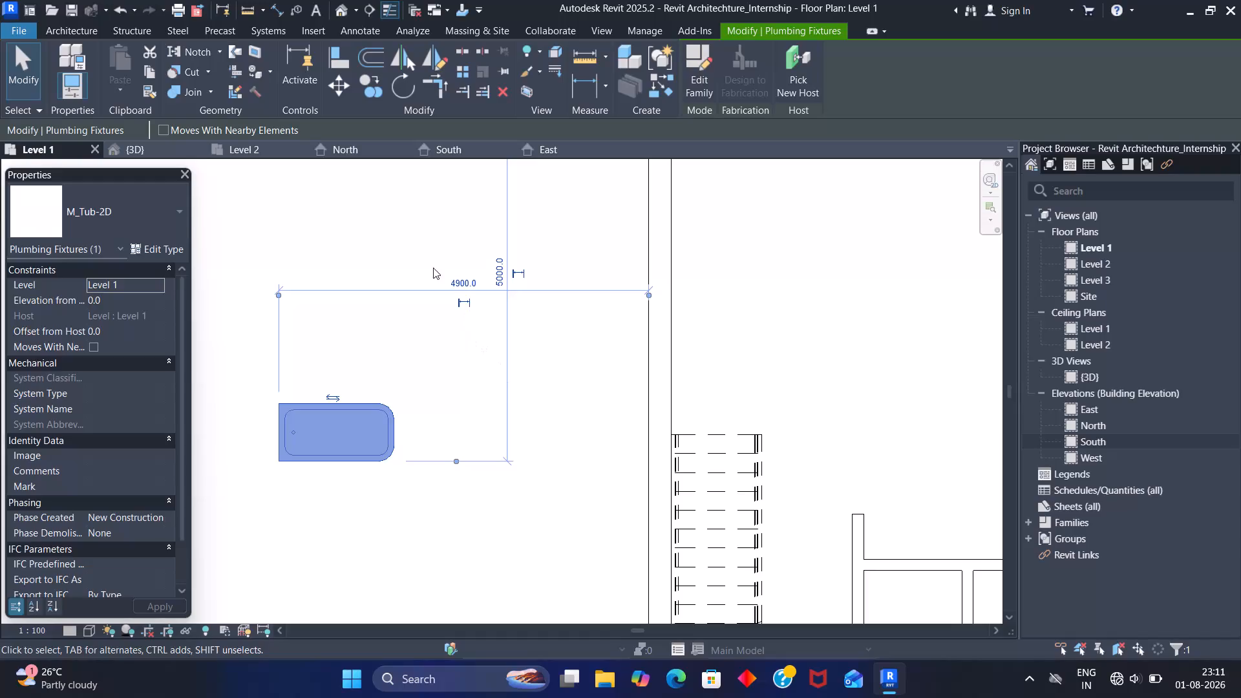
Close the open East, South and North elevation views, keeping the Level 1 plan active.
left_click(613, 149)
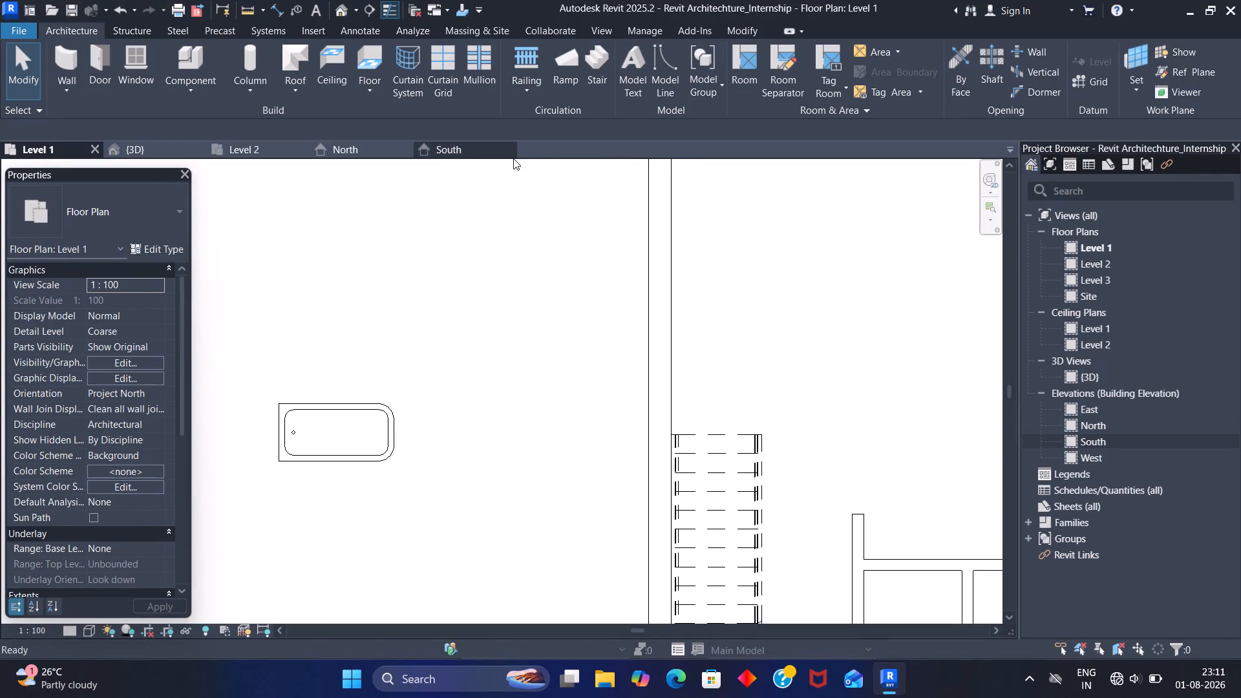
left_click(509, 147)
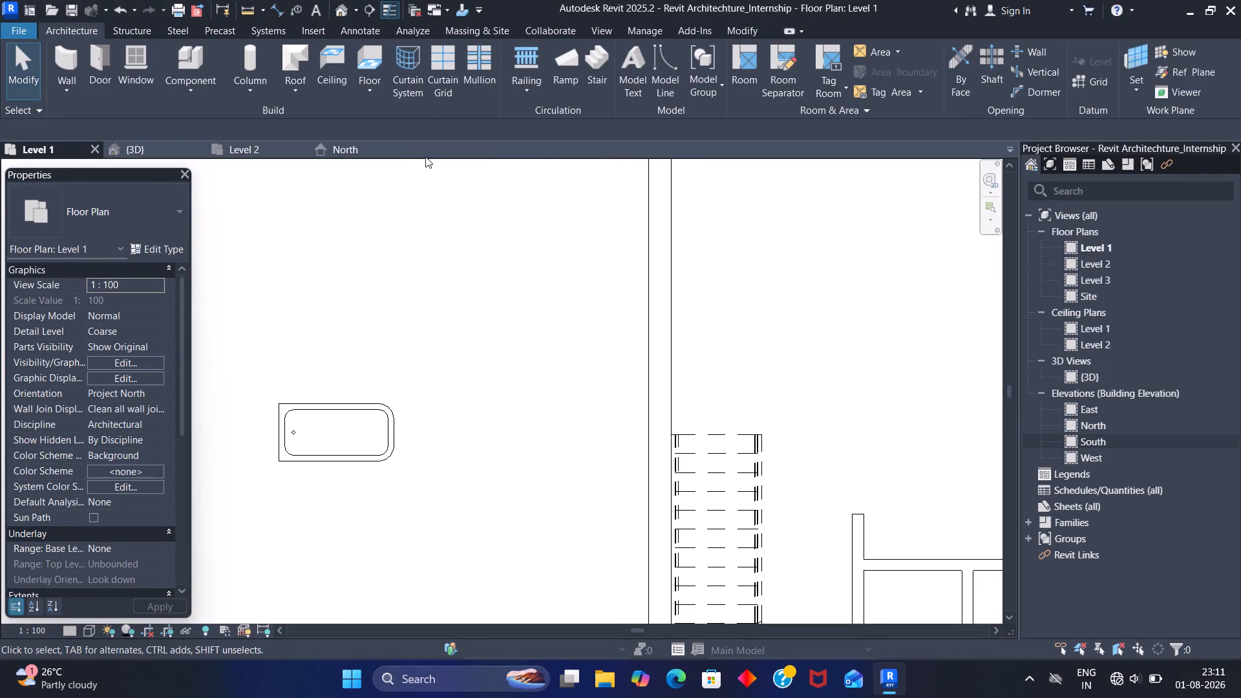
left_click(408, 146)
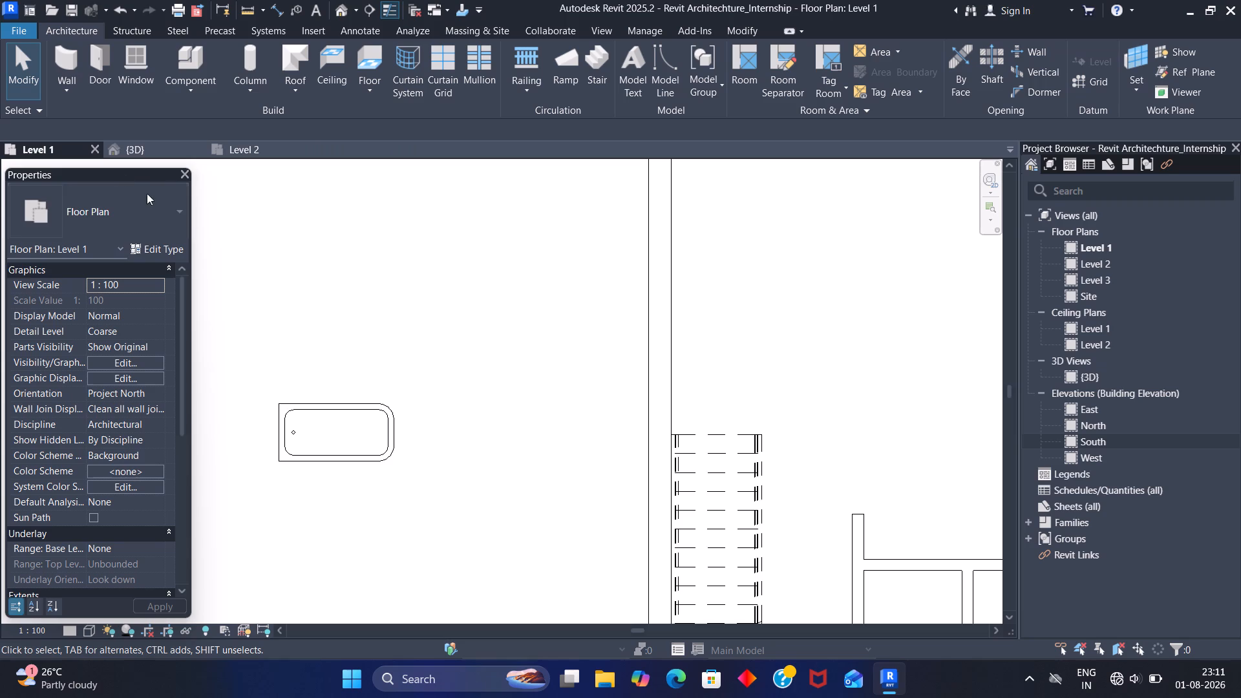
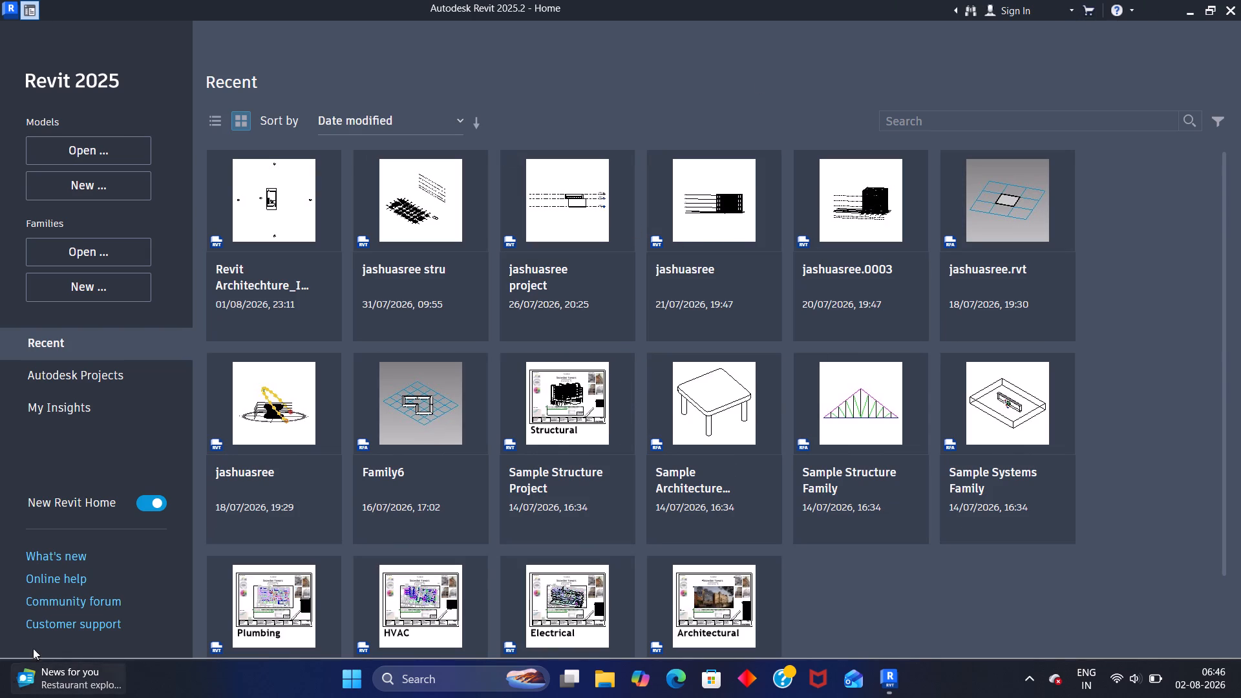
Open the recent project Revit Architechture_Internship.
scroll(279, 686, "up", 1)
left_click(297, 220)
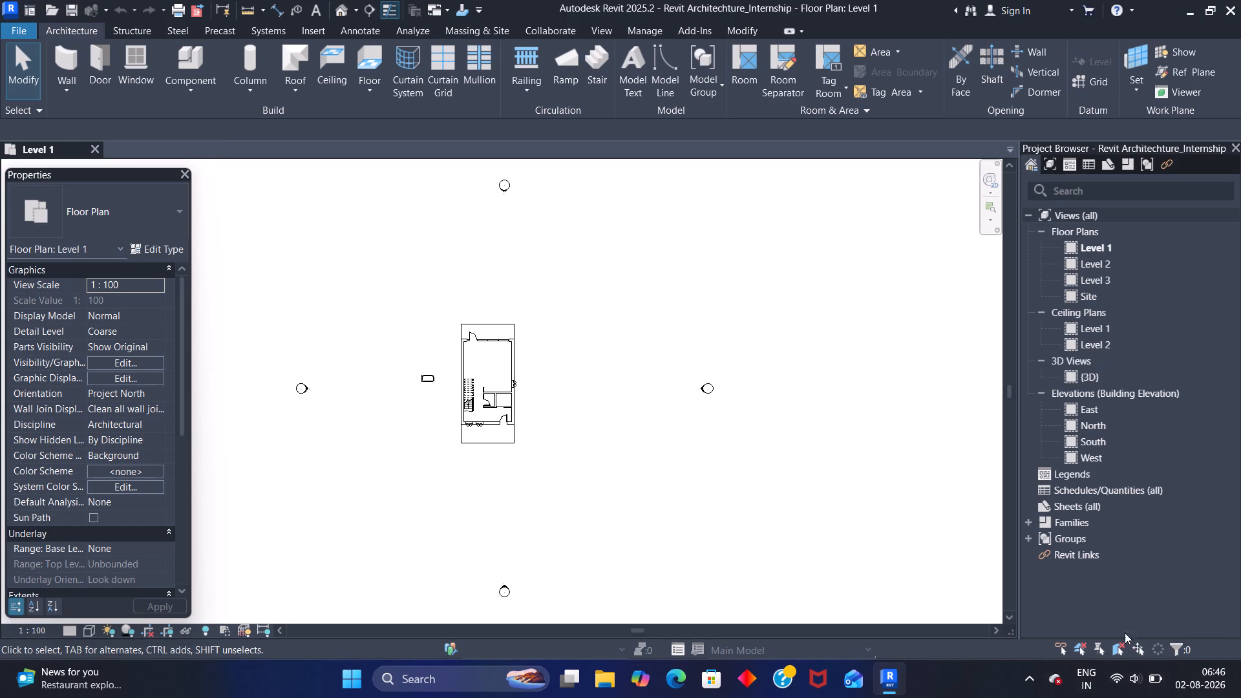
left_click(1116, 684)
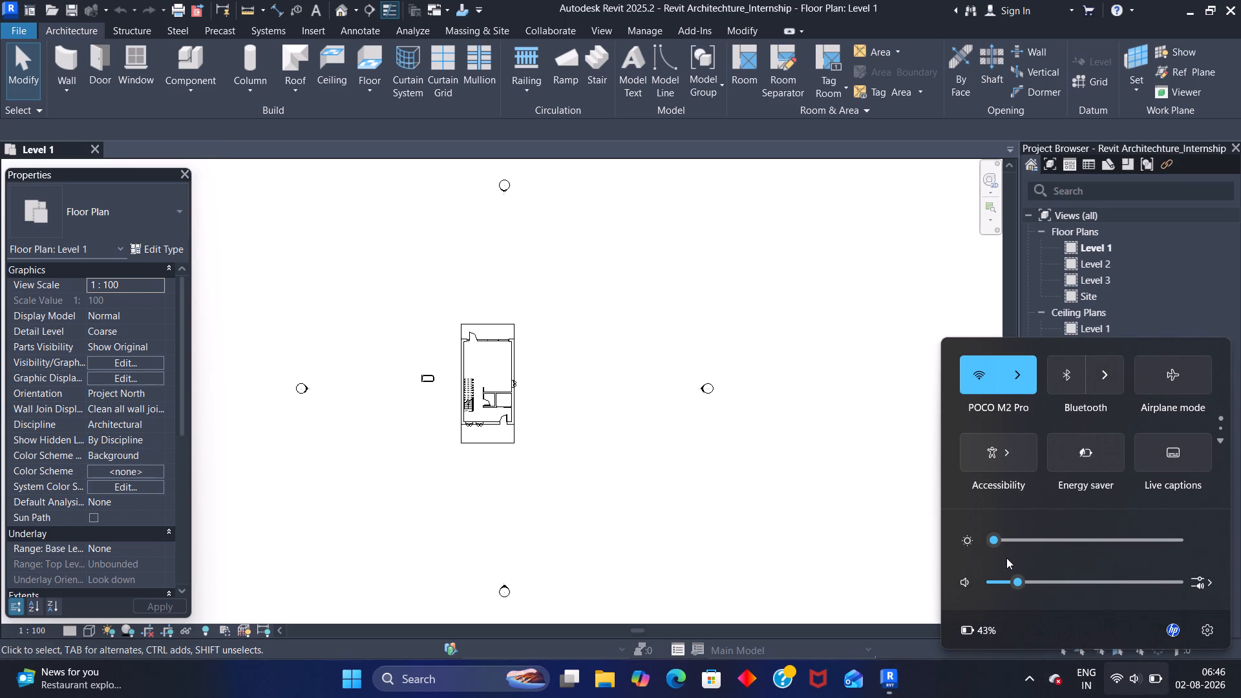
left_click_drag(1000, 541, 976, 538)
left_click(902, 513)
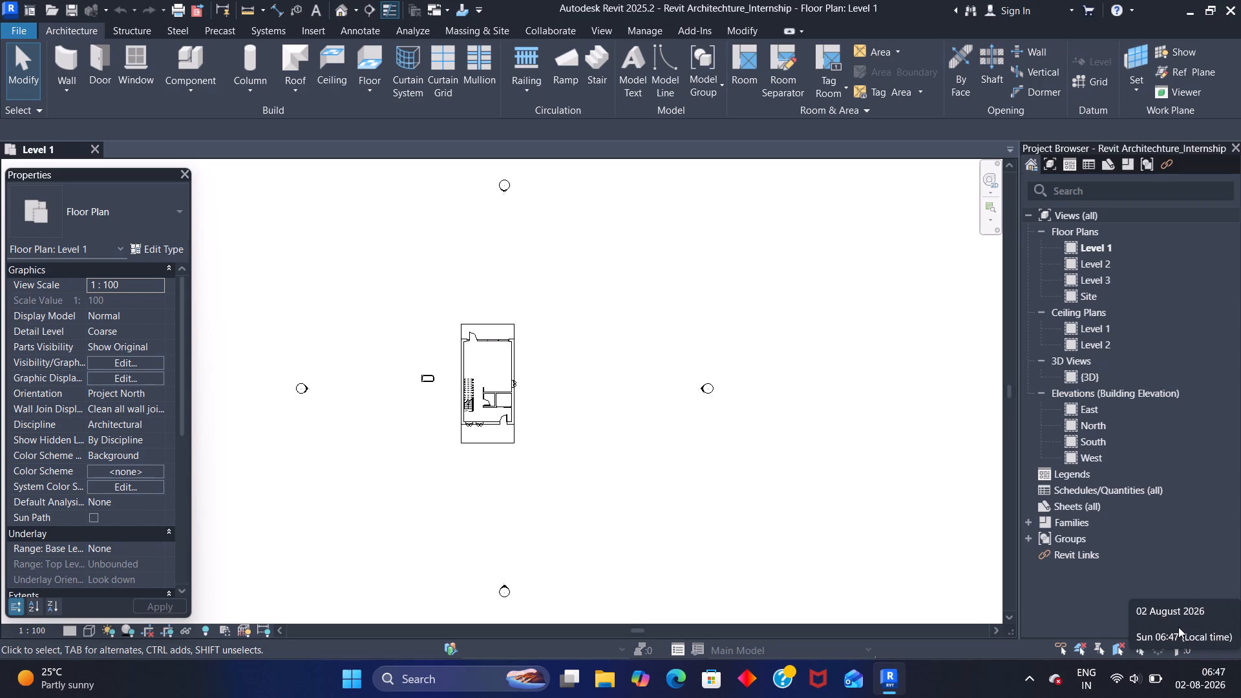
Examine the M_Tub-2D bathtub placed outside the building on the Level 1 plan, along with its properties.
scroll(1110, 541, "up", 2)
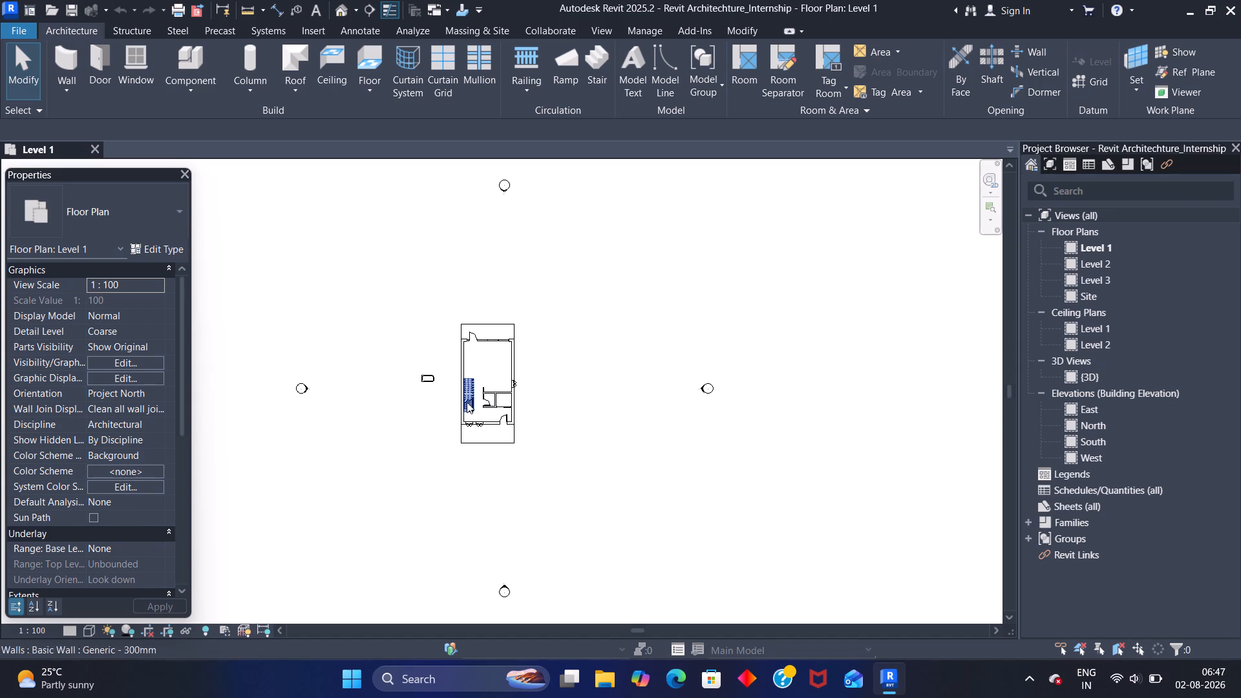
scroll(471, 401, "up", 11)
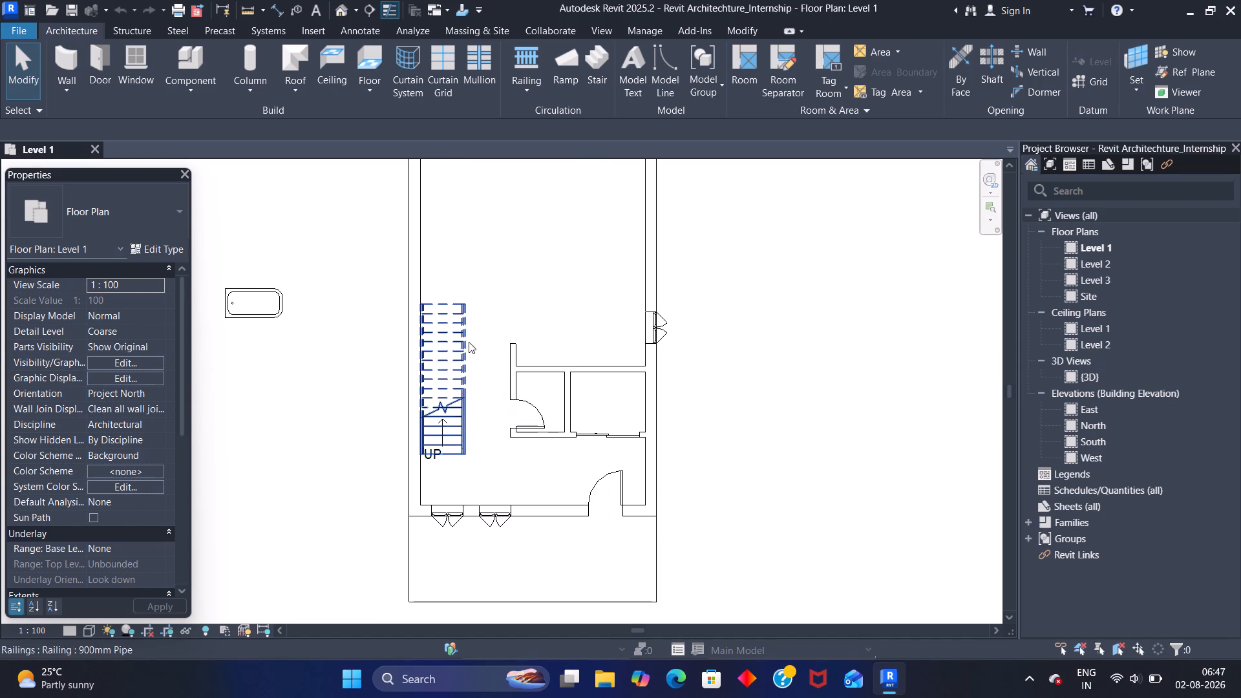
scroll(474, 341, "down", 4)
scroll(345, 325, "up", 7)
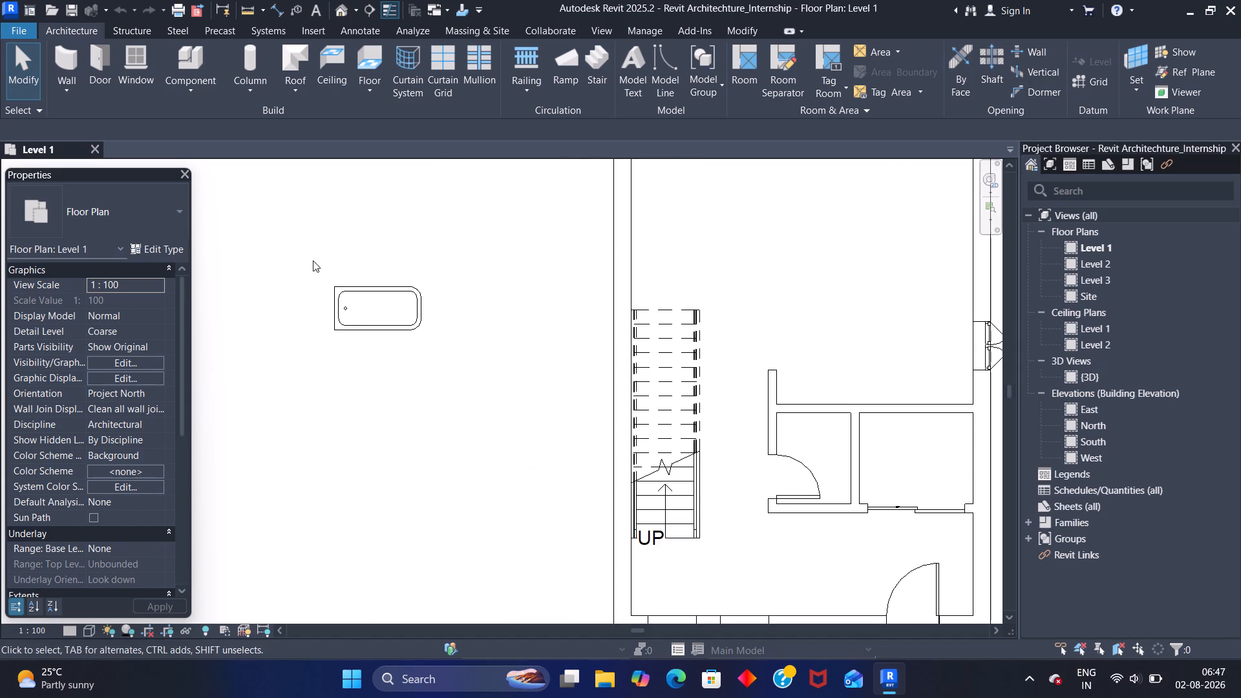
middle_click_drag(314, 261, 395, 309)
scroll(432, 375, "up", 11)
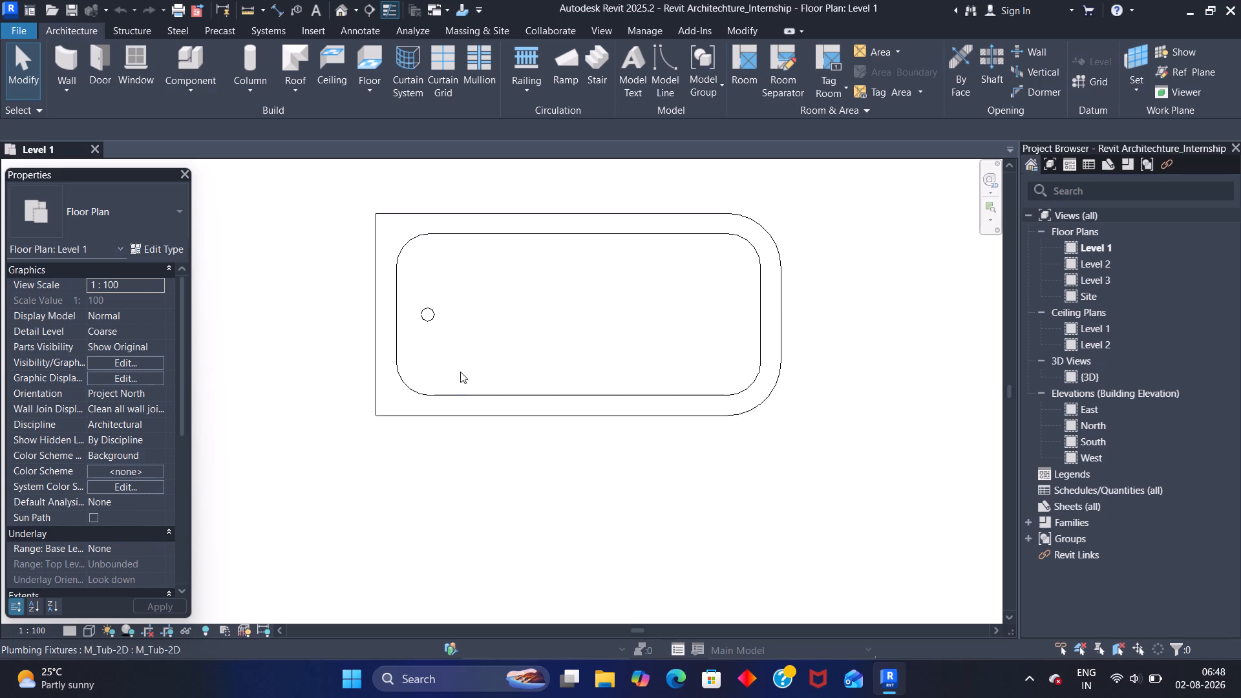
left_click(434, 210)
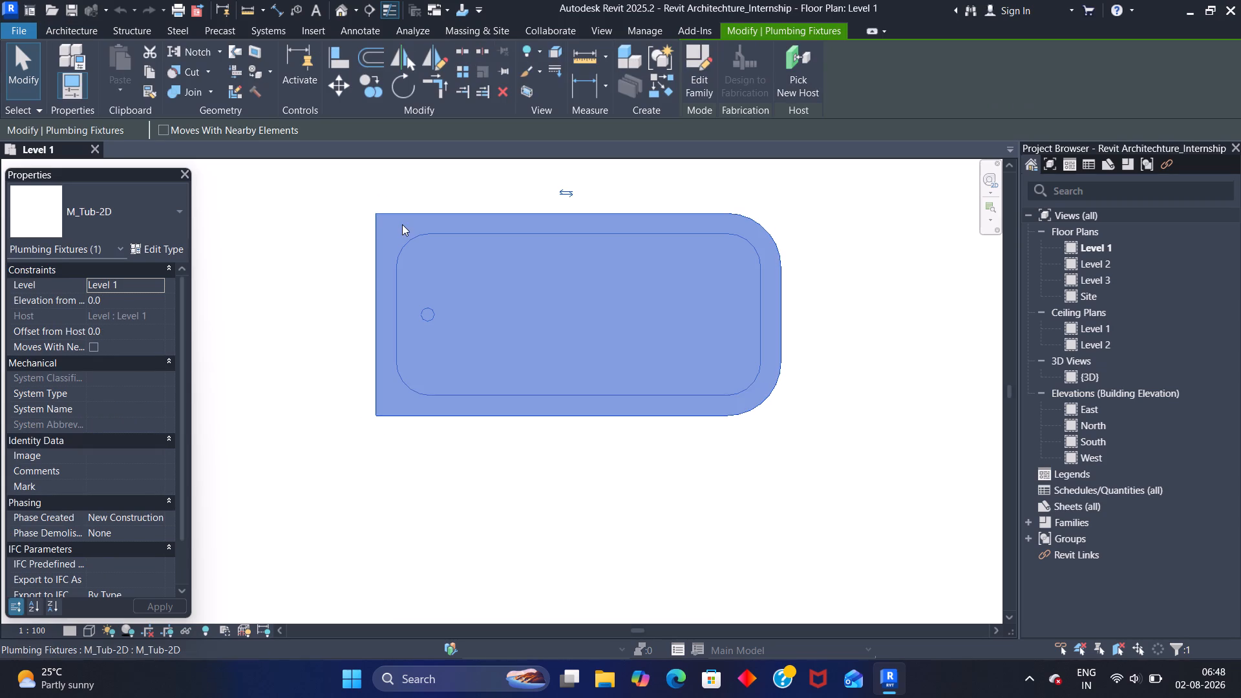
scroll(512, 196, "down", 1)
middle_click_drag(510, 201, 478, 364)
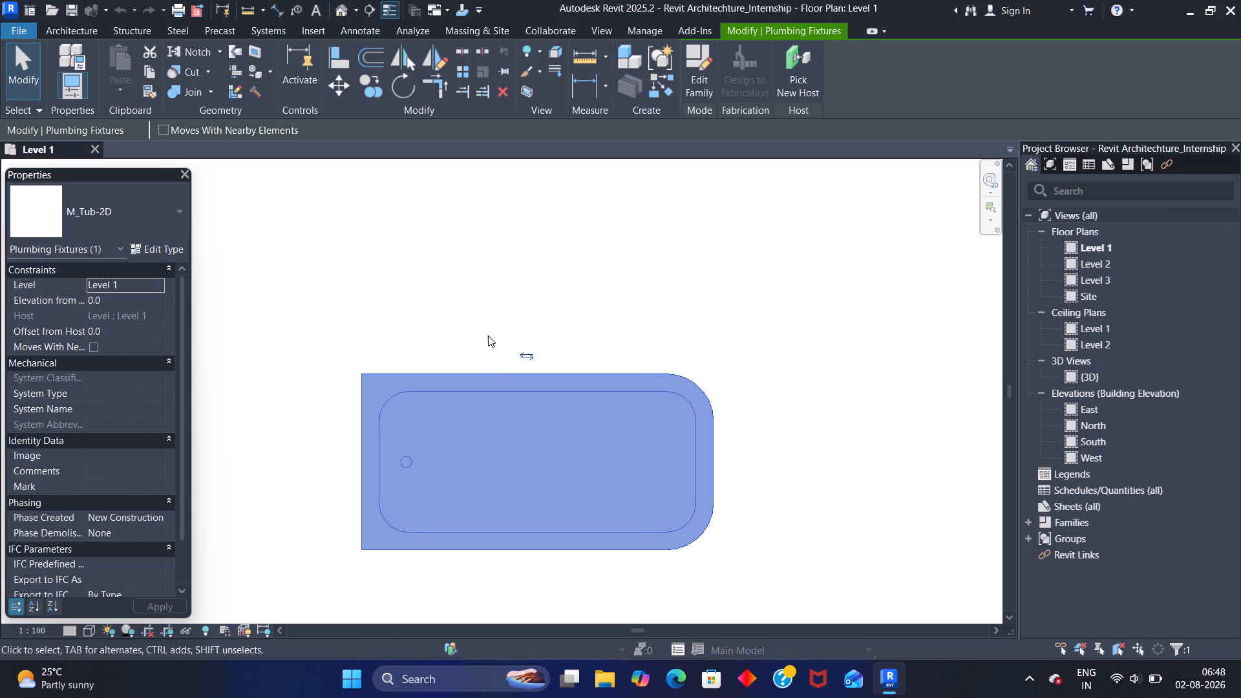
key("Escape")
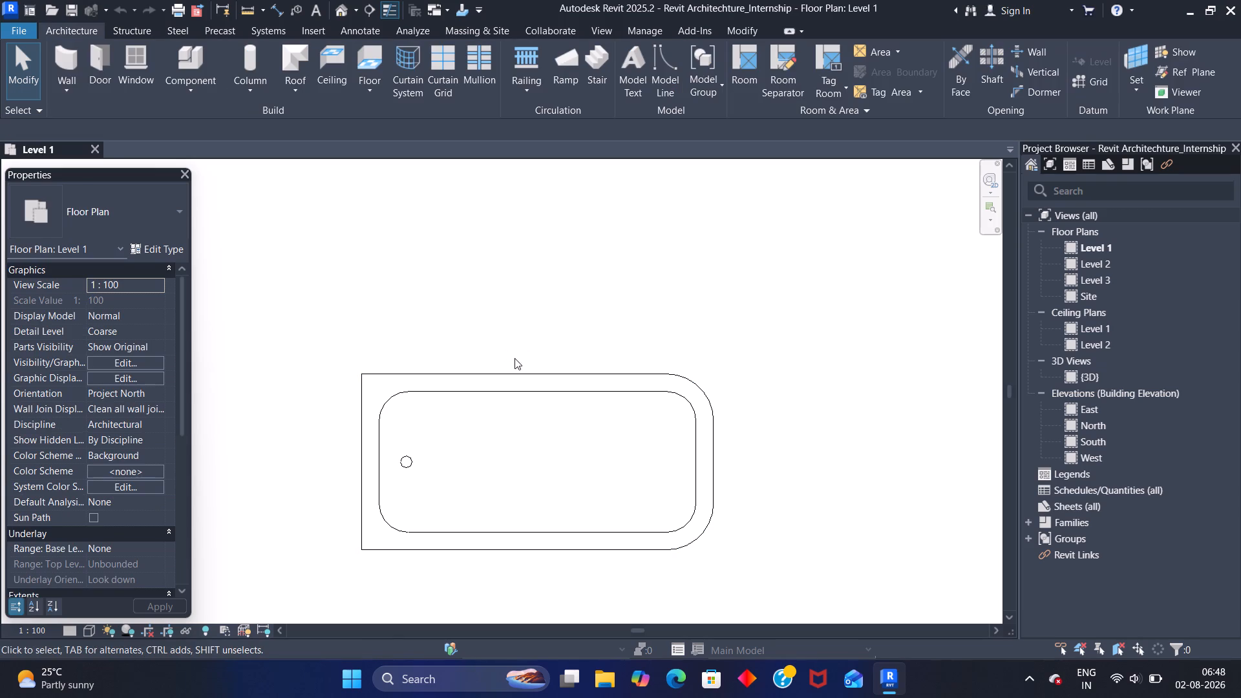
Open the placed bathtub's M_Tub-2D family for editing.
left_click(513, 374)
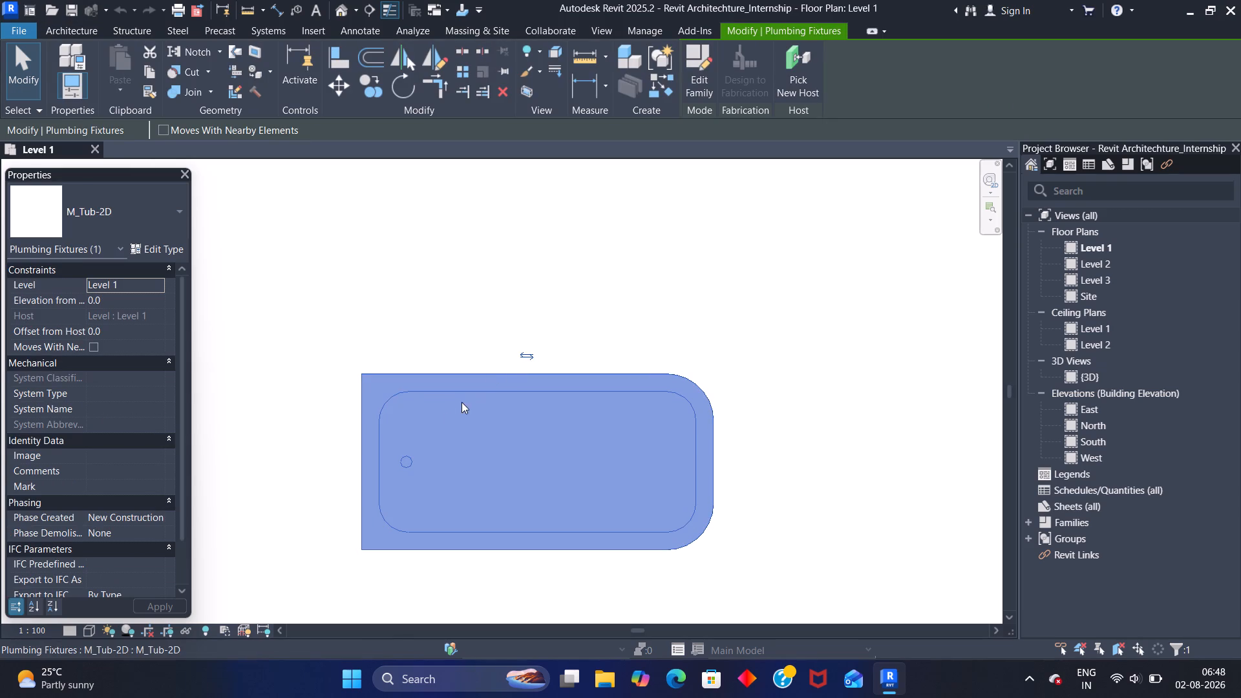
left_click(399, 464)
left_click(405, 460)
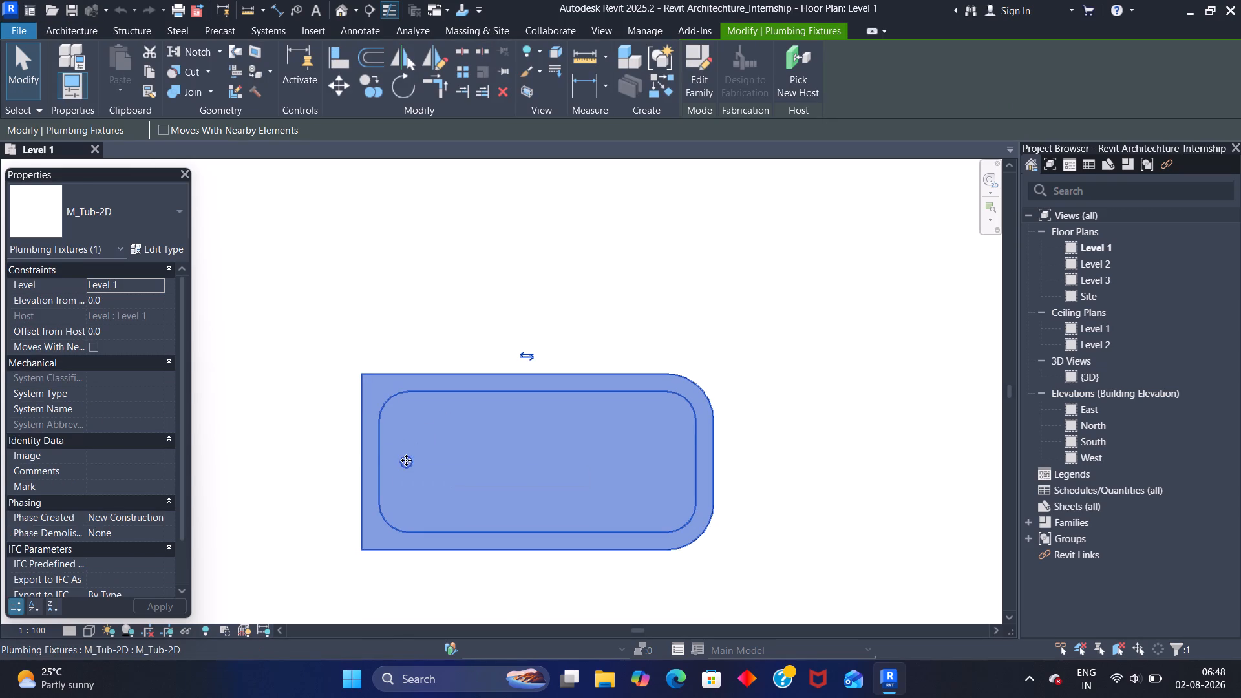
left_click_drag(442, 368, 438, 379)
double_click(438, 379)
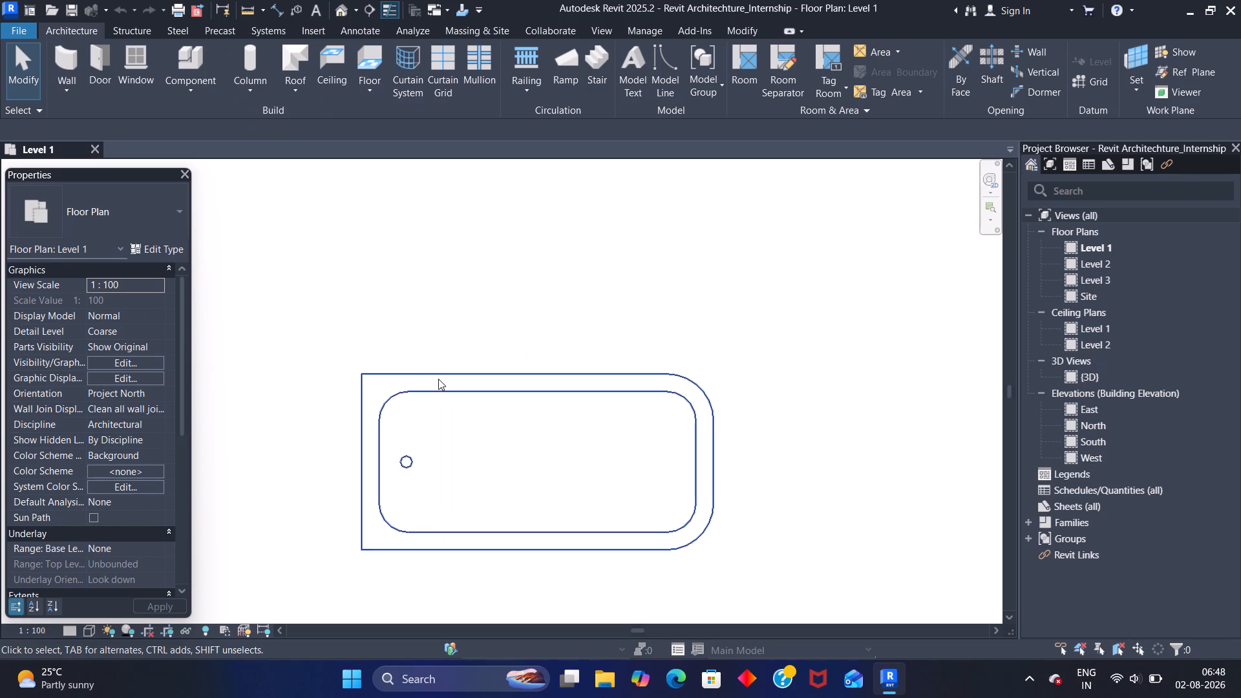
double_click(441, 371)
left_click(441, 373)
left_click(438, 367)
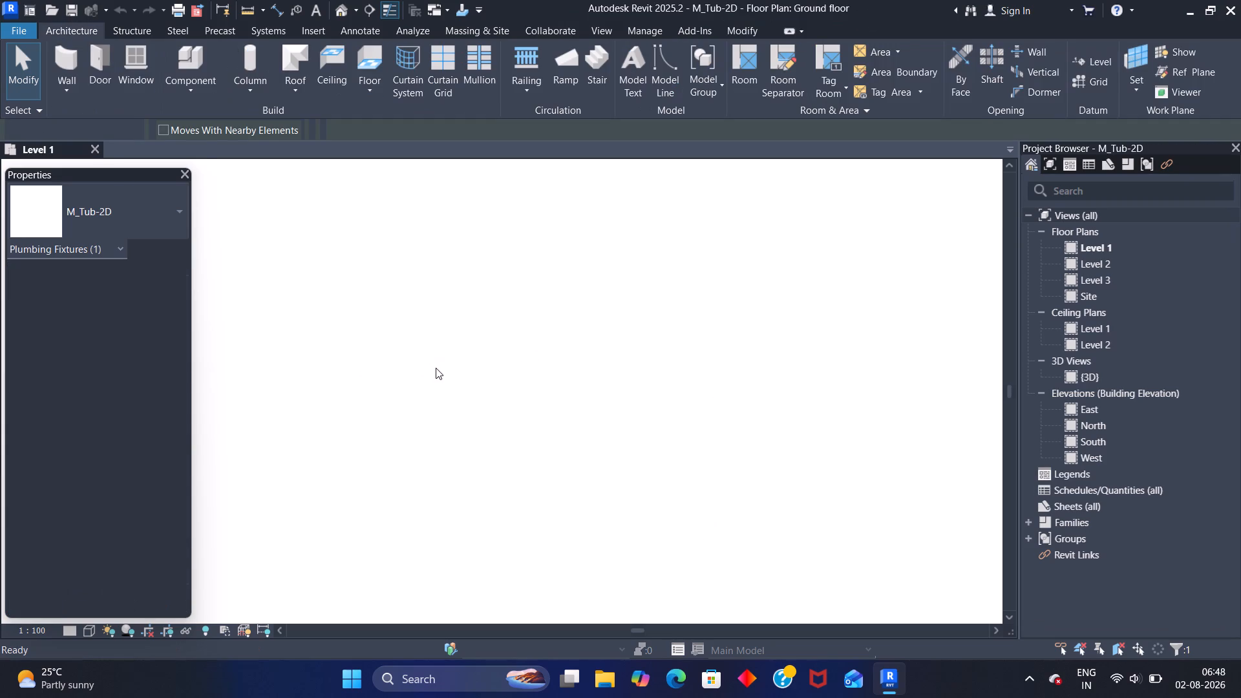
Examine the bathtub's outer masking region and its temporary dimensions in the family's Ground floor plan.
scroll(440, 368, "down", 7)
scroll(410, 341, "up", 1)
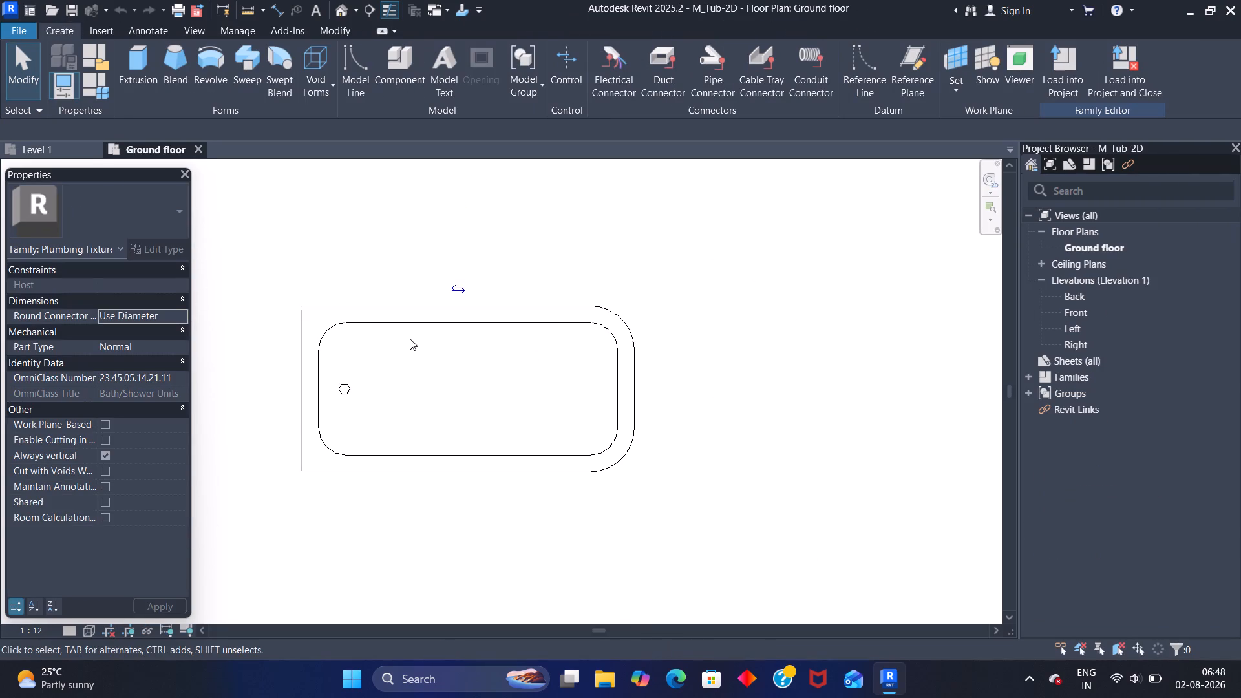
double_click(491, 302)
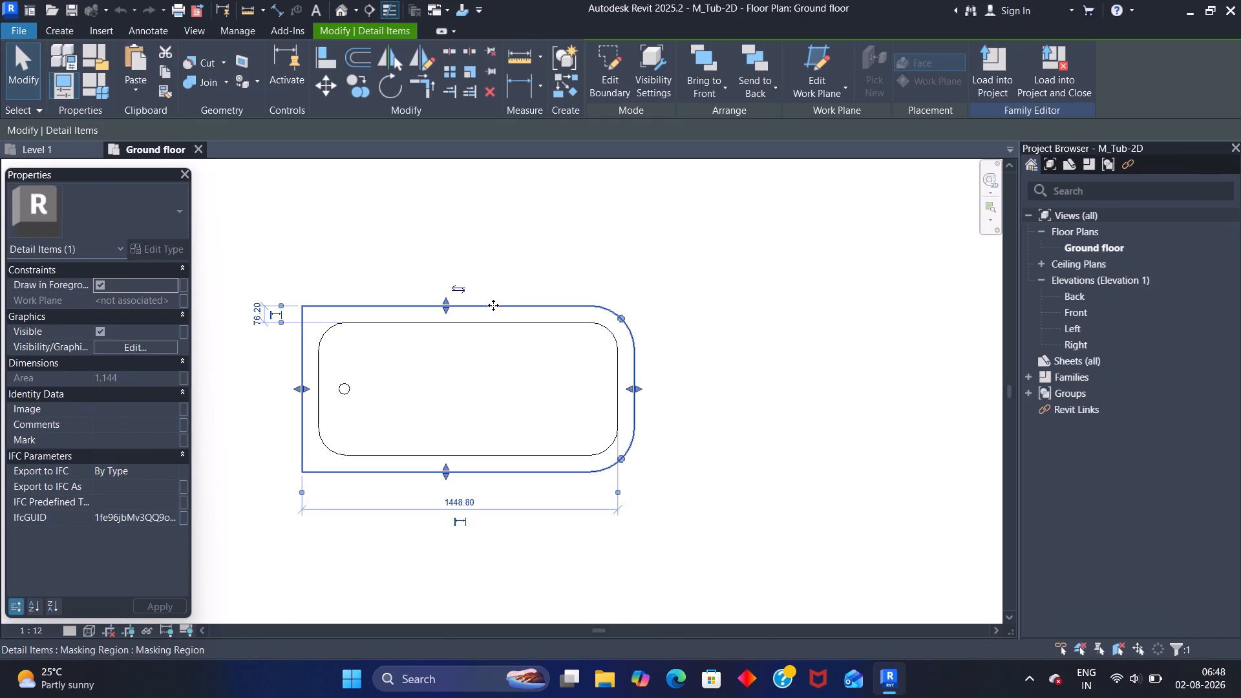
scroll(302, 319, "up", 3)
scroll(315, 323, "down", 2)
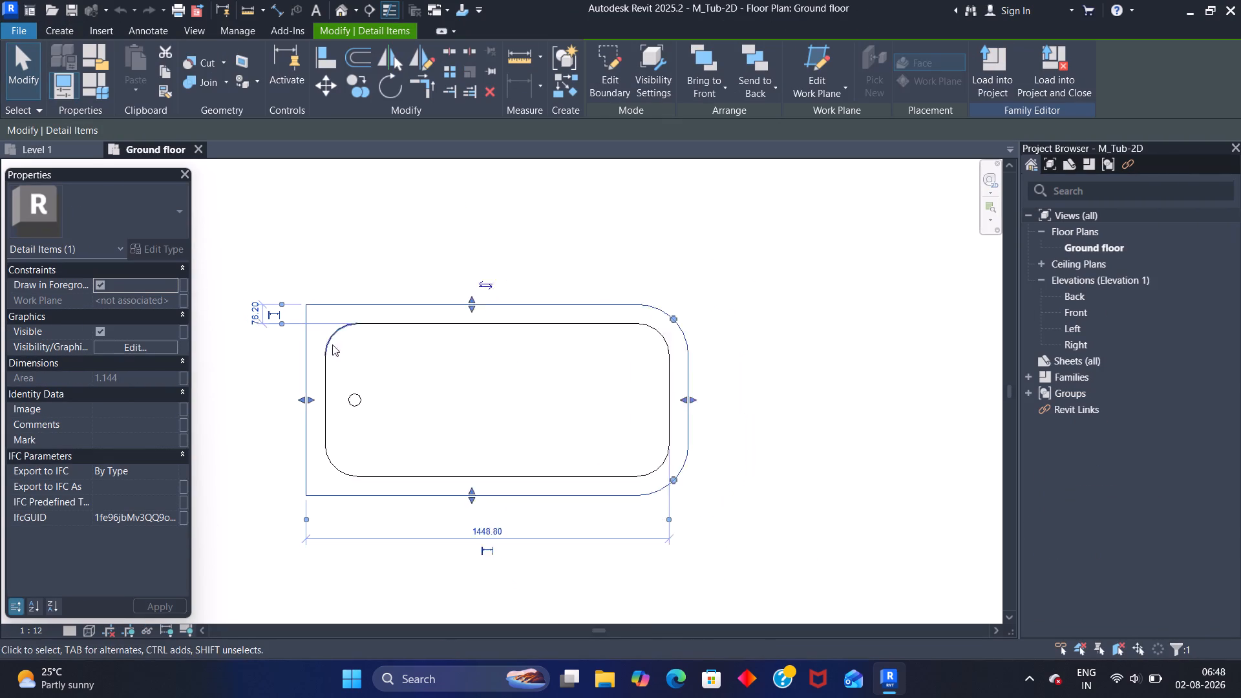
scroll(332, 344, "down", 1)
scroll(404, 533, "up", 10)
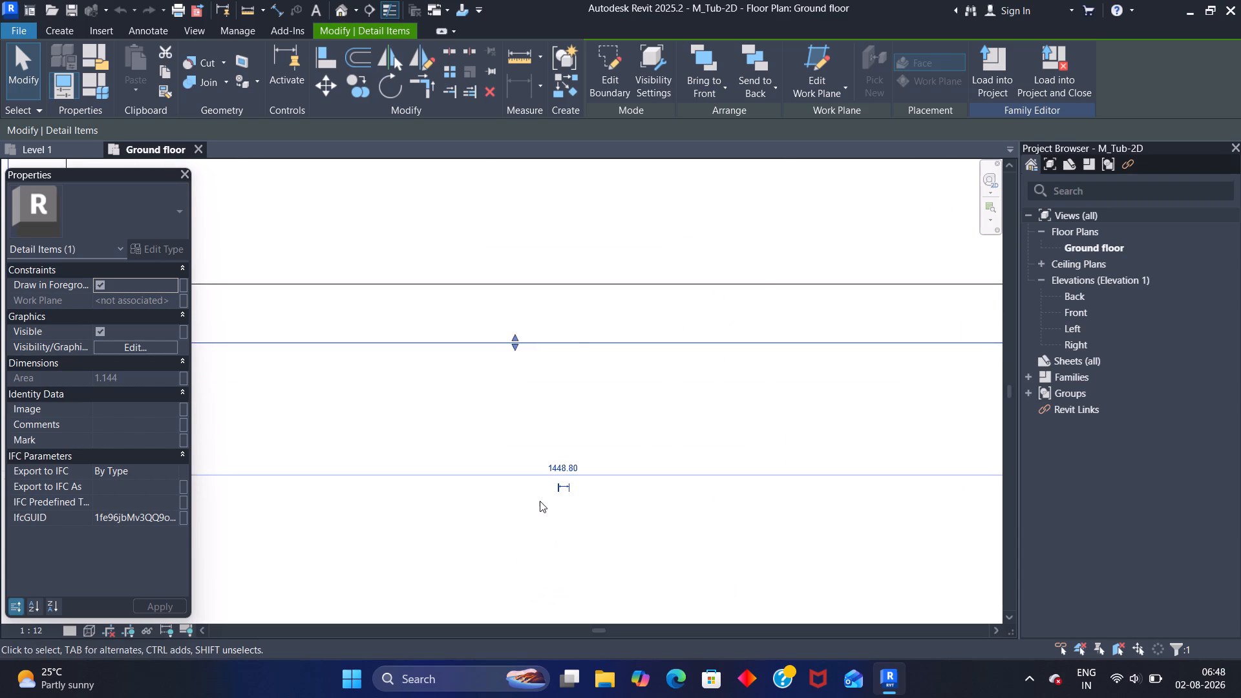
scroll(562, 467, "down", 3)
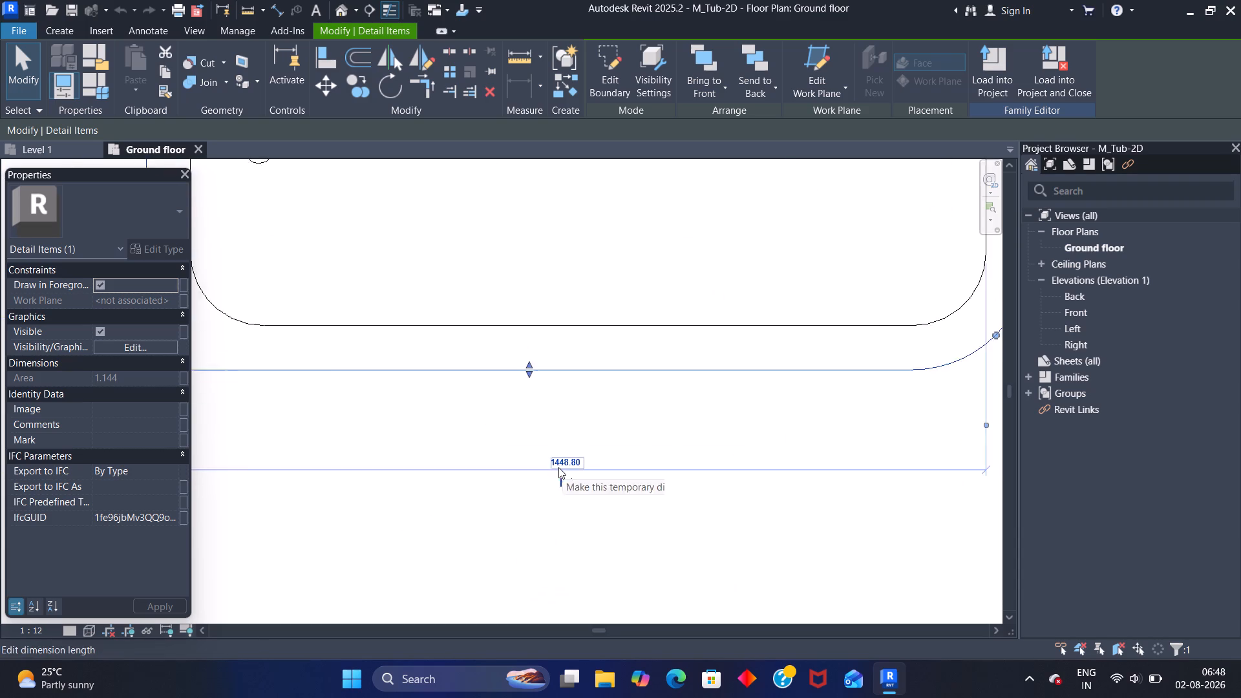
scroll(558, 467, "down", 11)
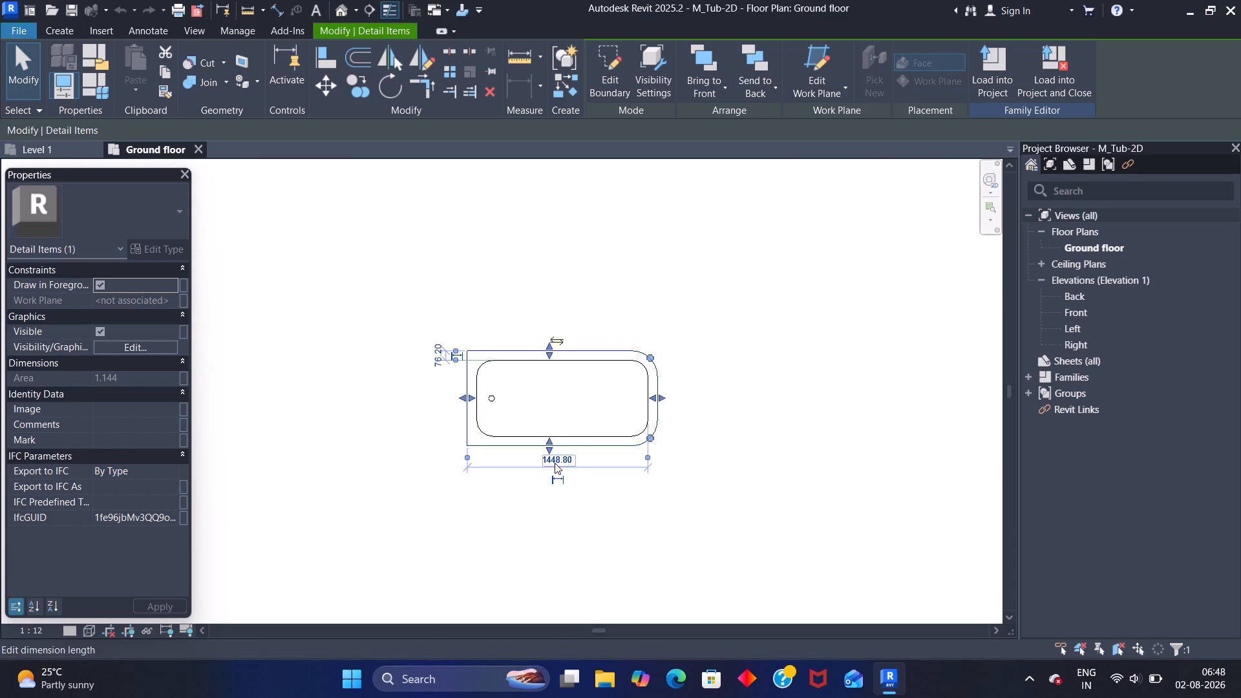
scroll(555, 463, "down", 3)
middle_click_drag(507, 387, 503, 386)
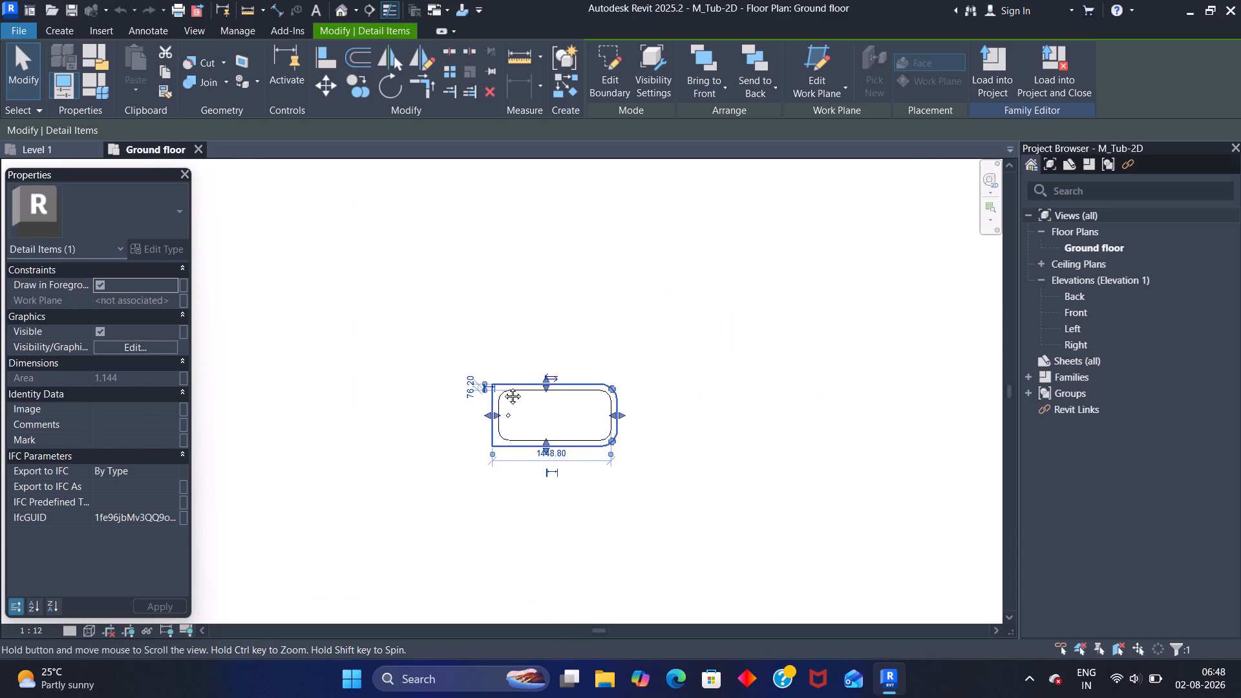
middle_click_drag(503, 386, 433, 286)
scroll(460, 316, "down", 4)
left_click_drag(593, 323, 595, 333)
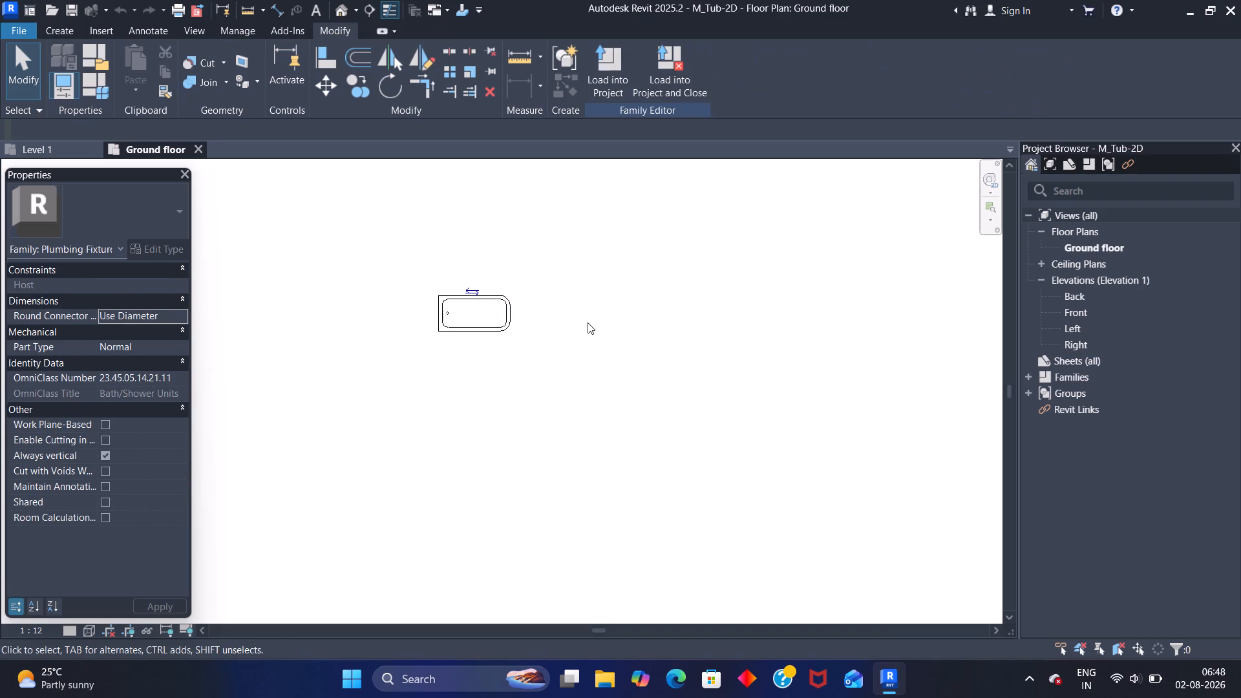
scroll(544, 311, "down", 13)
scroll(596, 330, "down", 15)
scroll(717, 348, "up", 3)
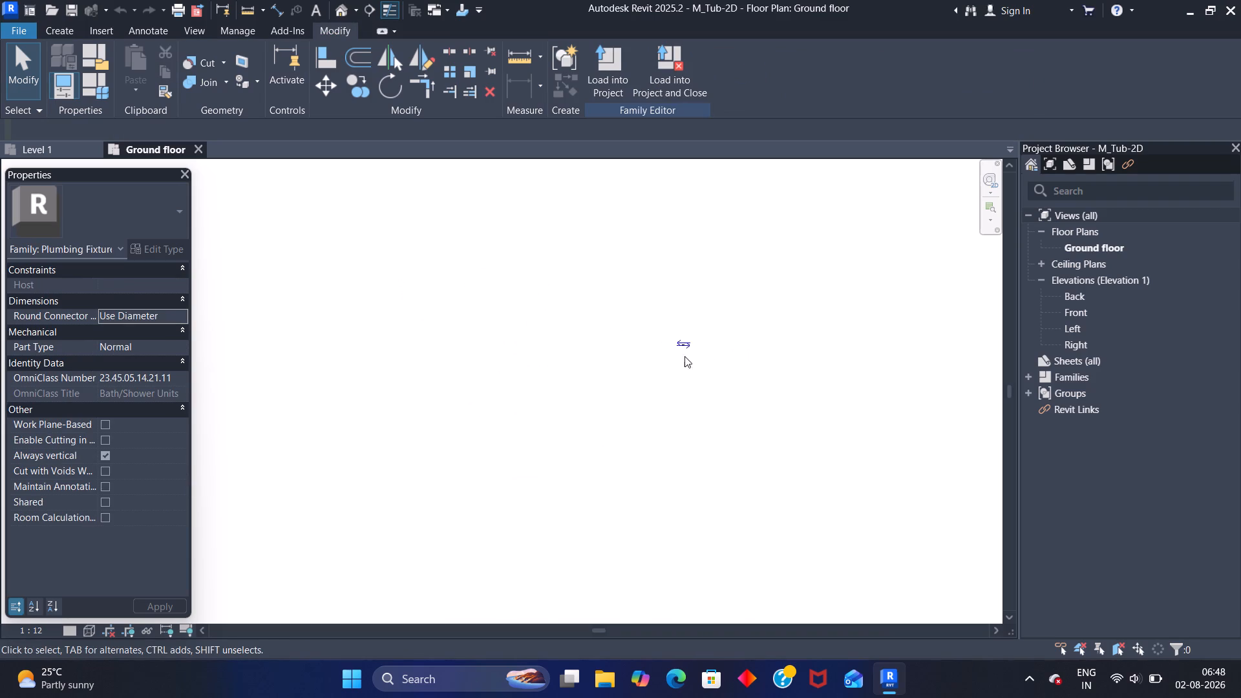
scroll(661, 355, "up", 13)
scroll(592, 343, "down", 10)
Return to the project's Level 1 floor plan, leaving the bathtub family open.
left_click(54, 144)
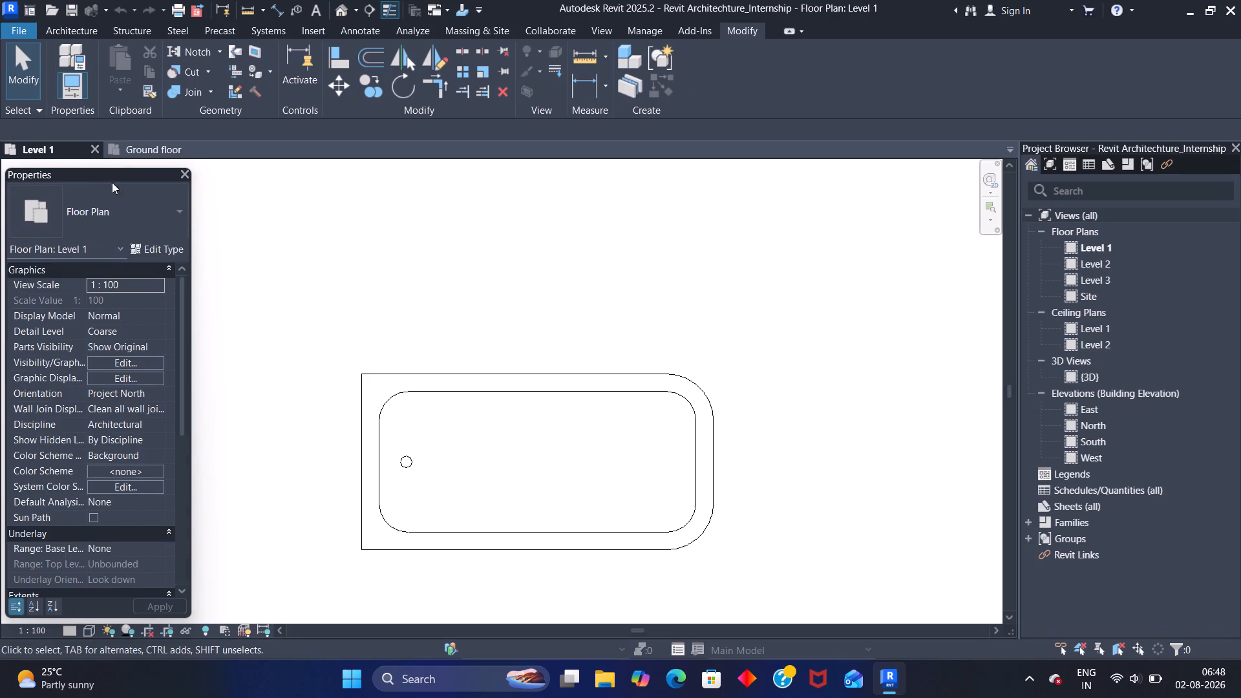
scroll(383, 278, "down", 12)
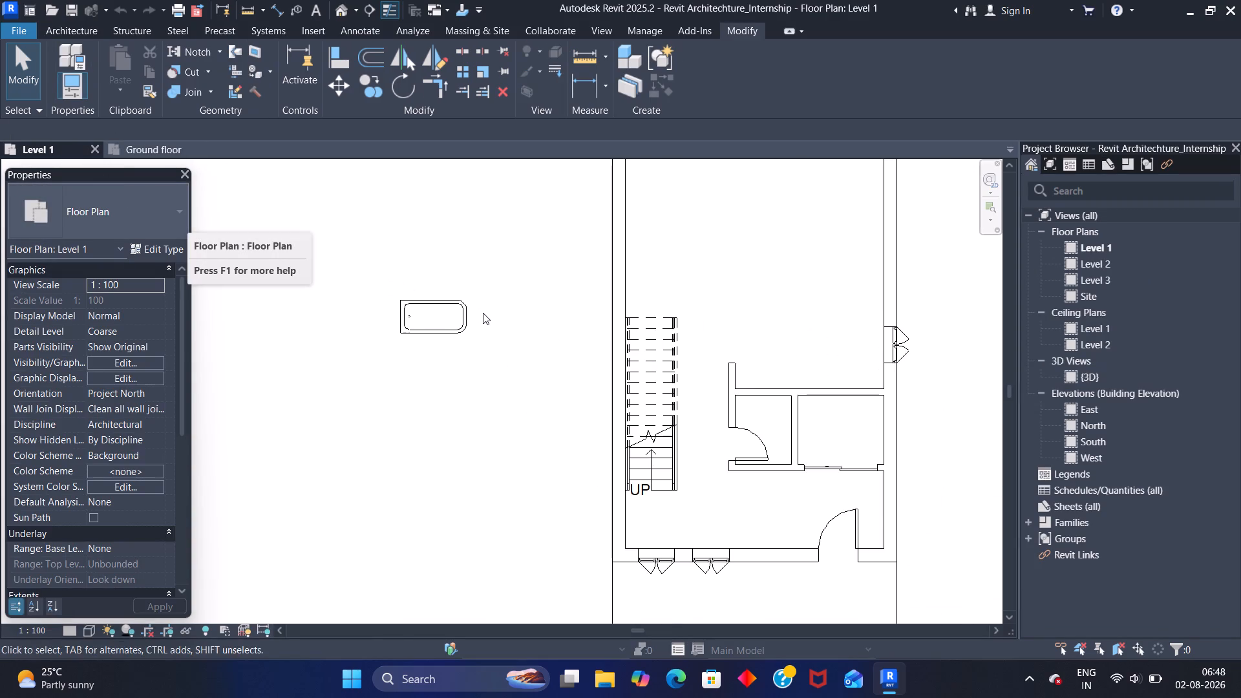
scroll(483, 313, "down", 1)
middle_click_drag(485, 313, 432, 286)
scroll(365, 292, "up", 3)
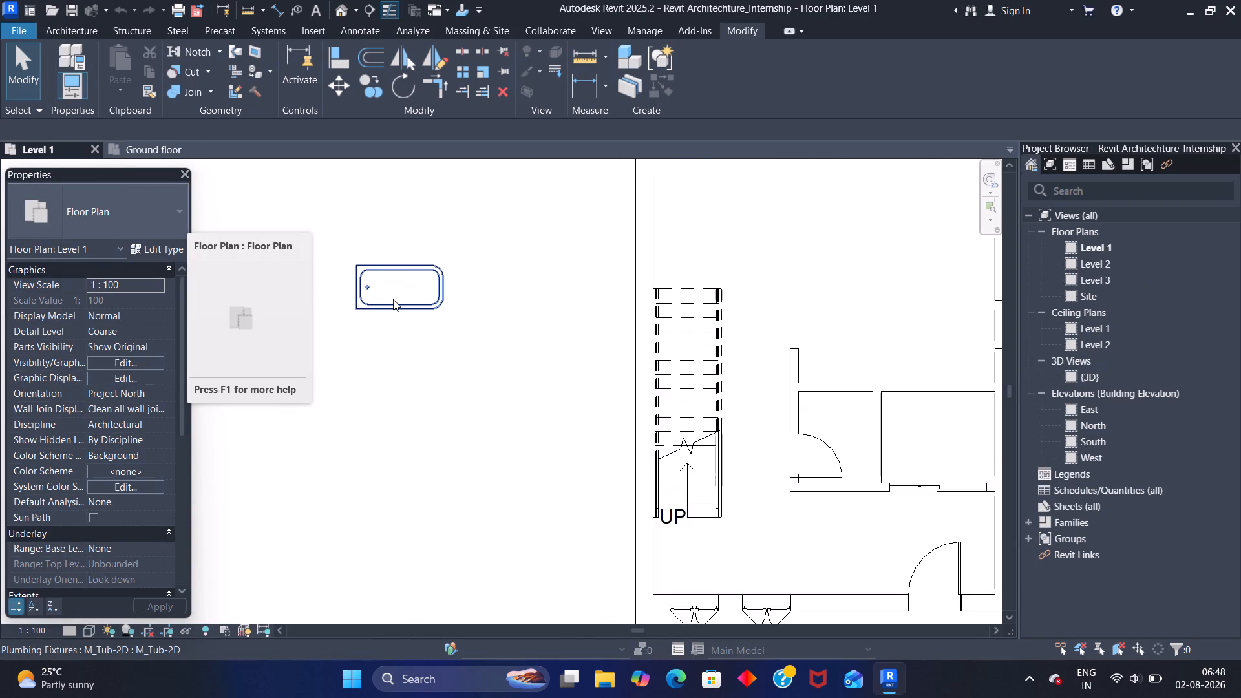
scroll(394, 299, "up", 1)
scroll(421, 298, "down", 3)
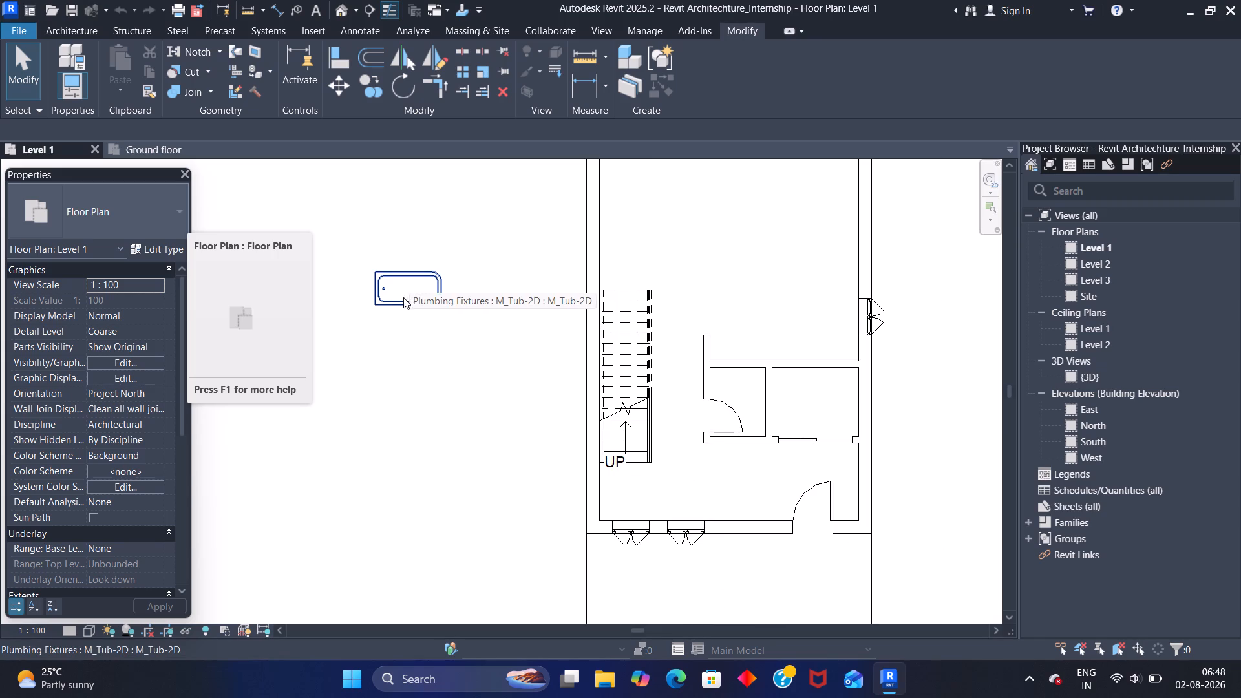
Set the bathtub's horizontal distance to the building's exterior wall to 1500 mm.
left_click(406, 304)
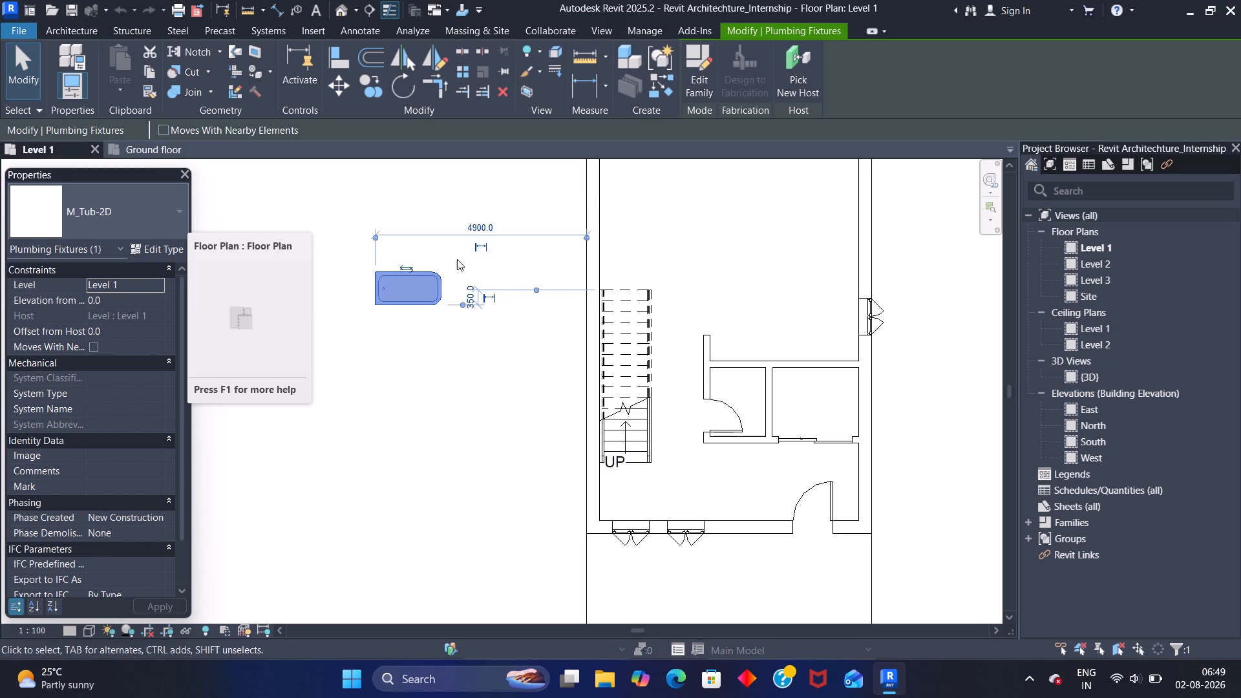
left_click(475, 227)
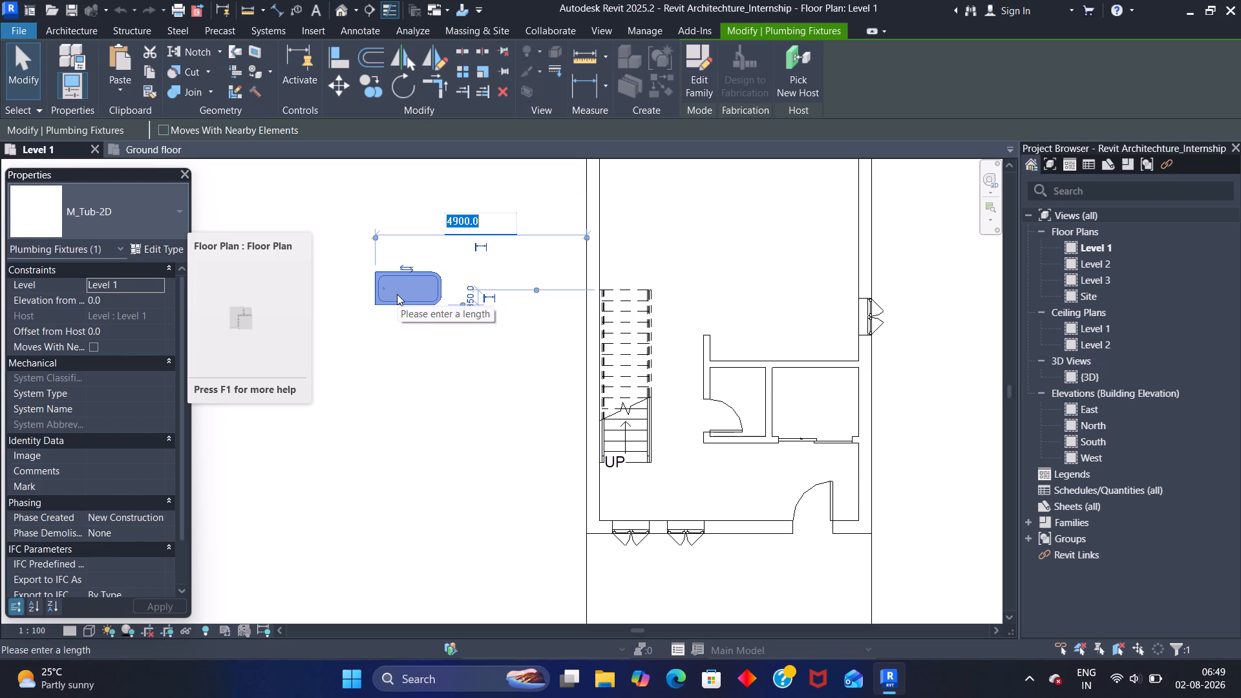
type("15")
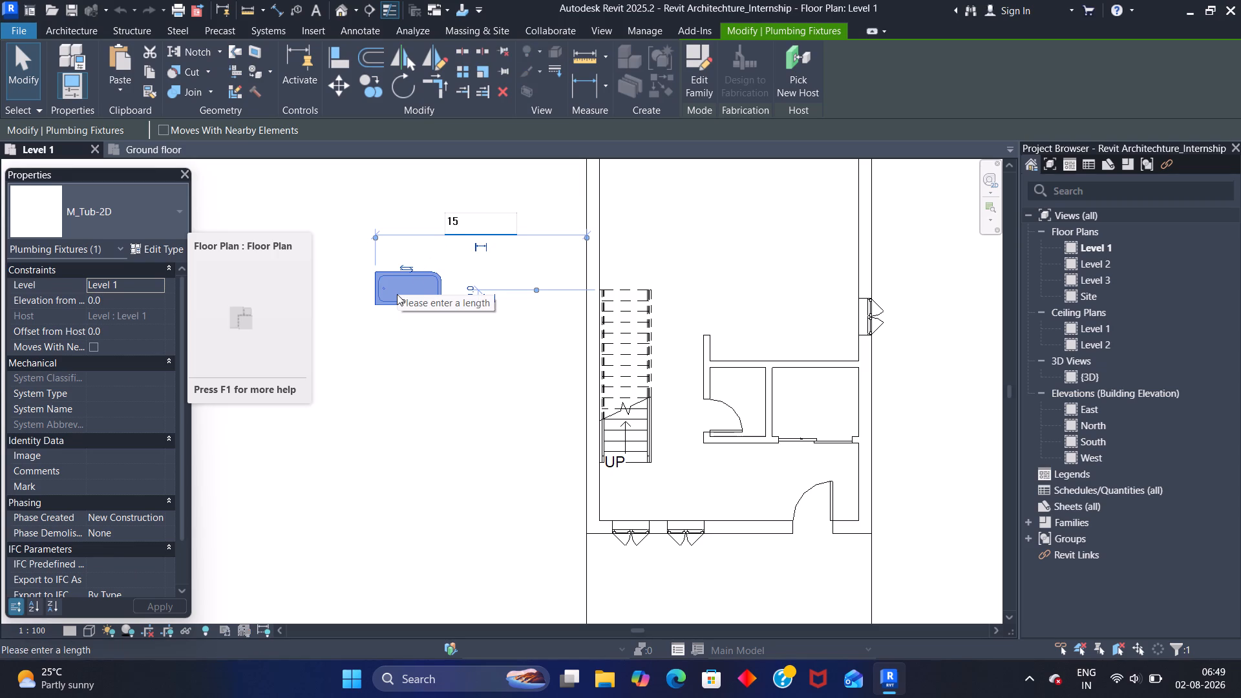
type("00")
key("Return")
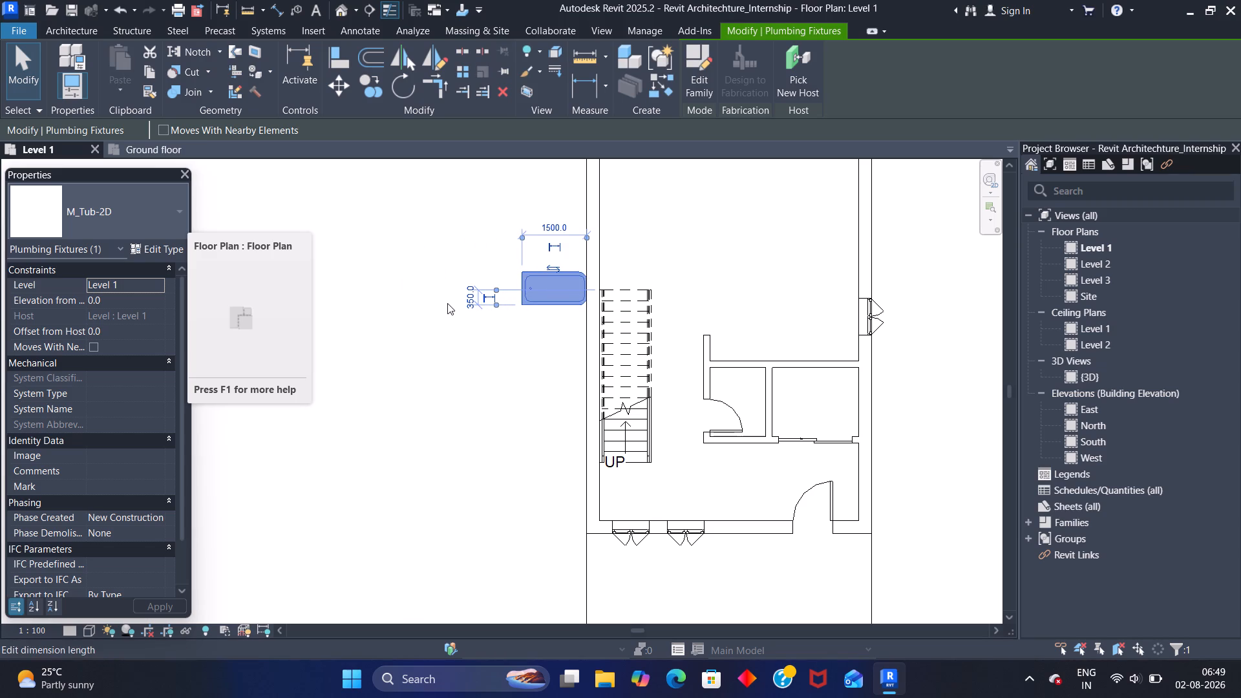
Examine the bathtub's size and position against the exterior wall near the stair, including its temporary dimensions.
scroll(438, 308, "up", 1)
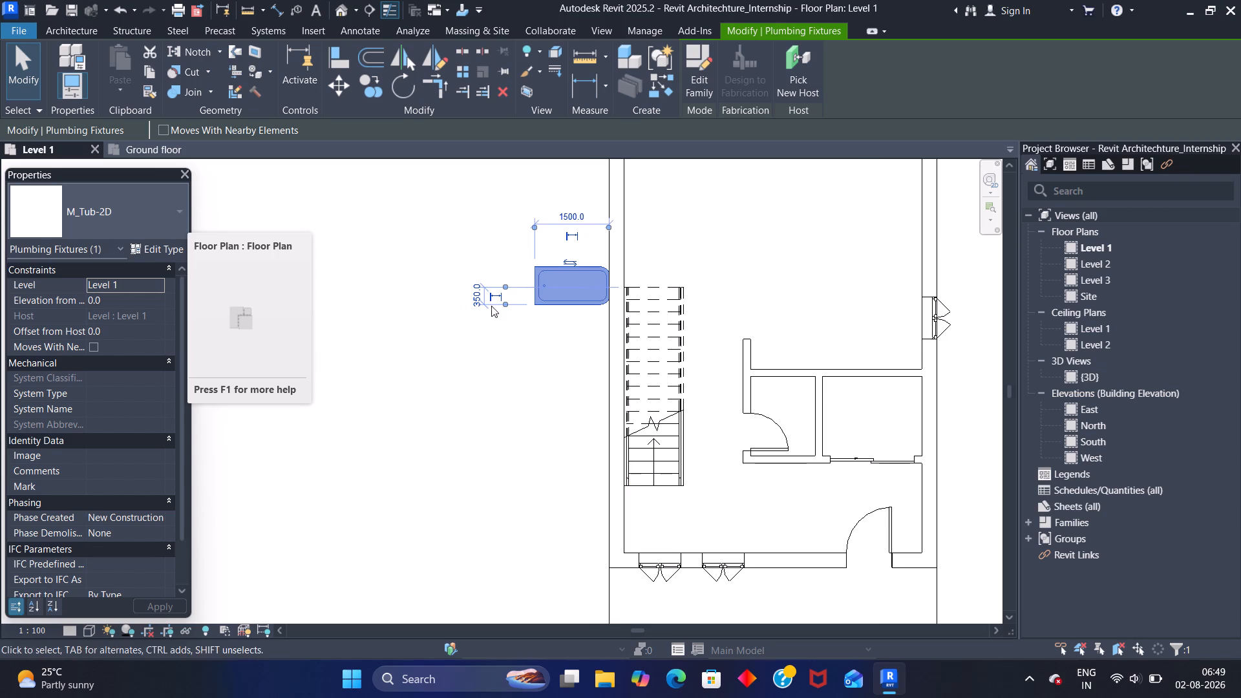
scroll(575, 312, "up", 6)
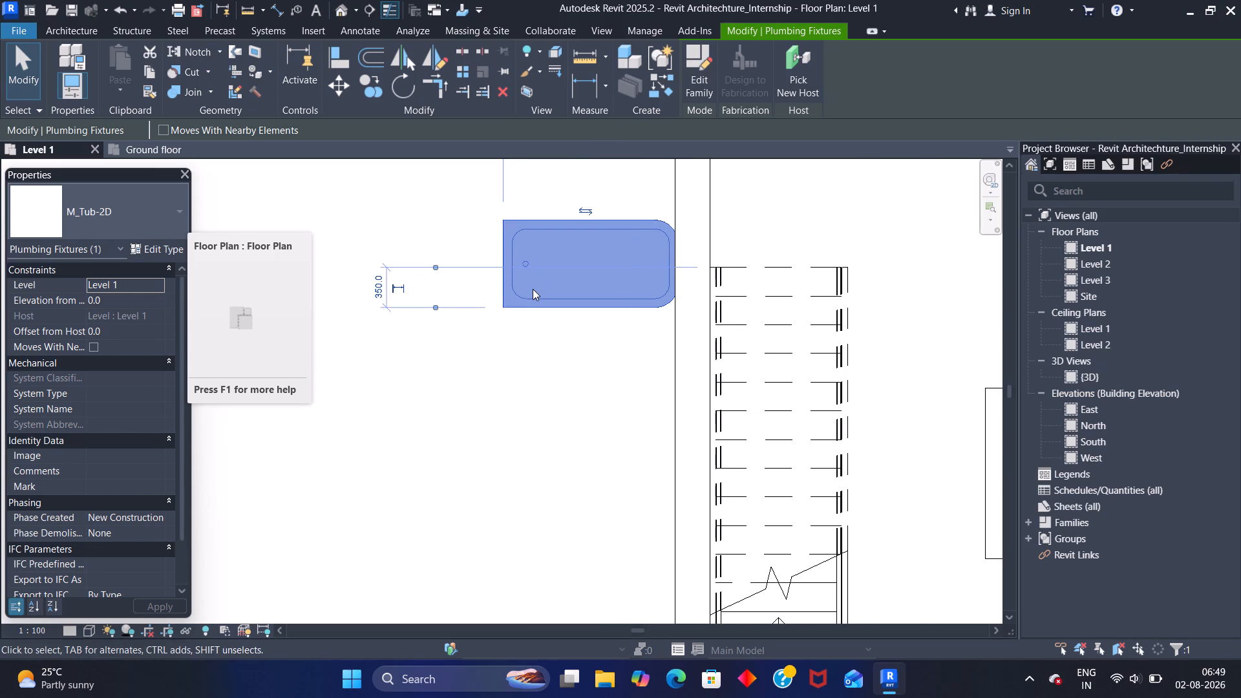
scroll(507, 282, "up", 3)
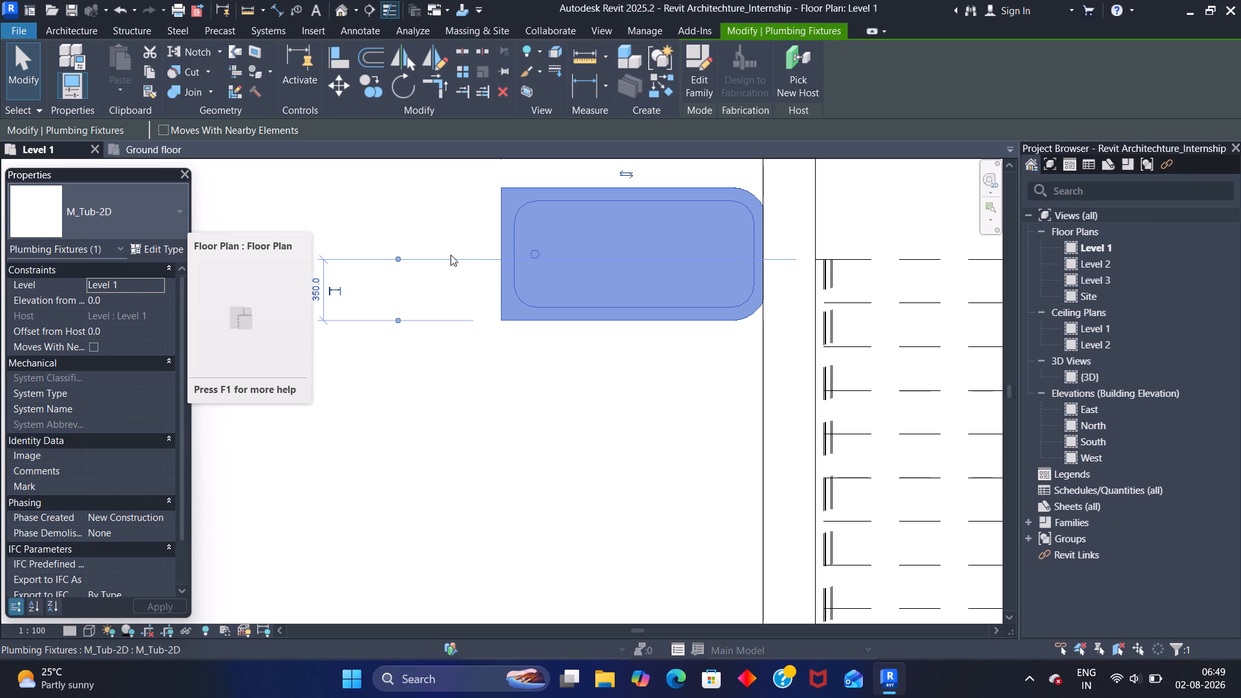
middle_click_drag(371, 301, 412, 282)
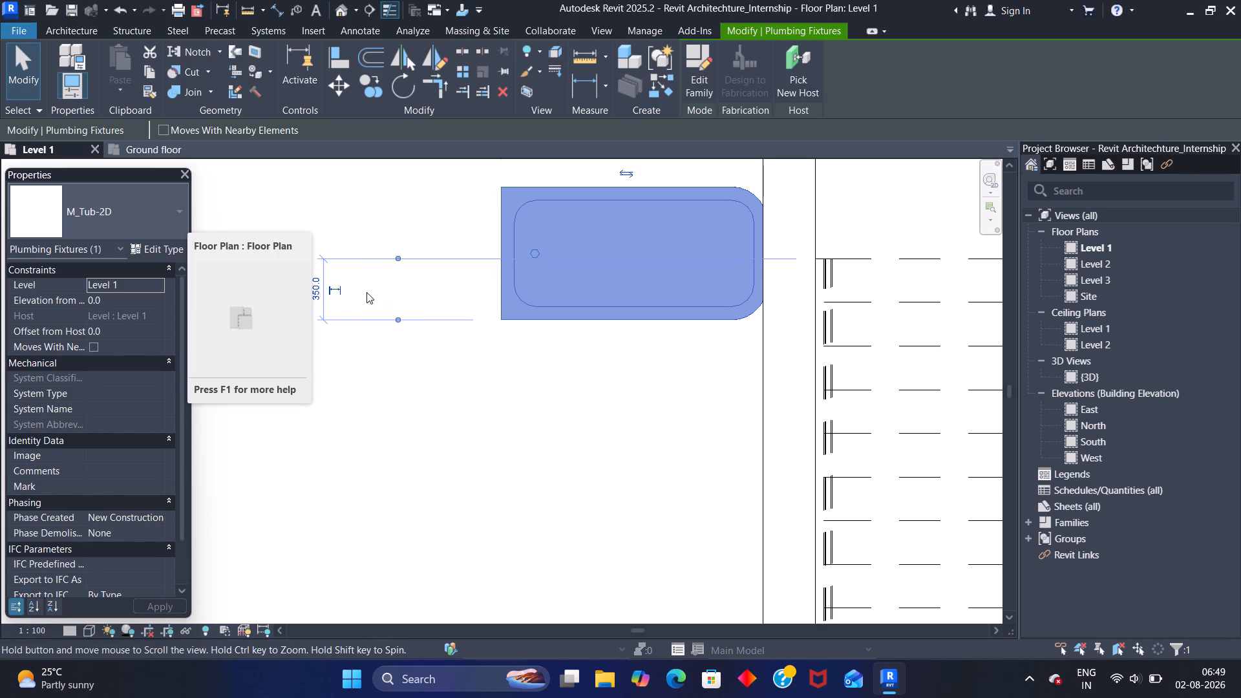
scroll(354, 297, "down", 1)
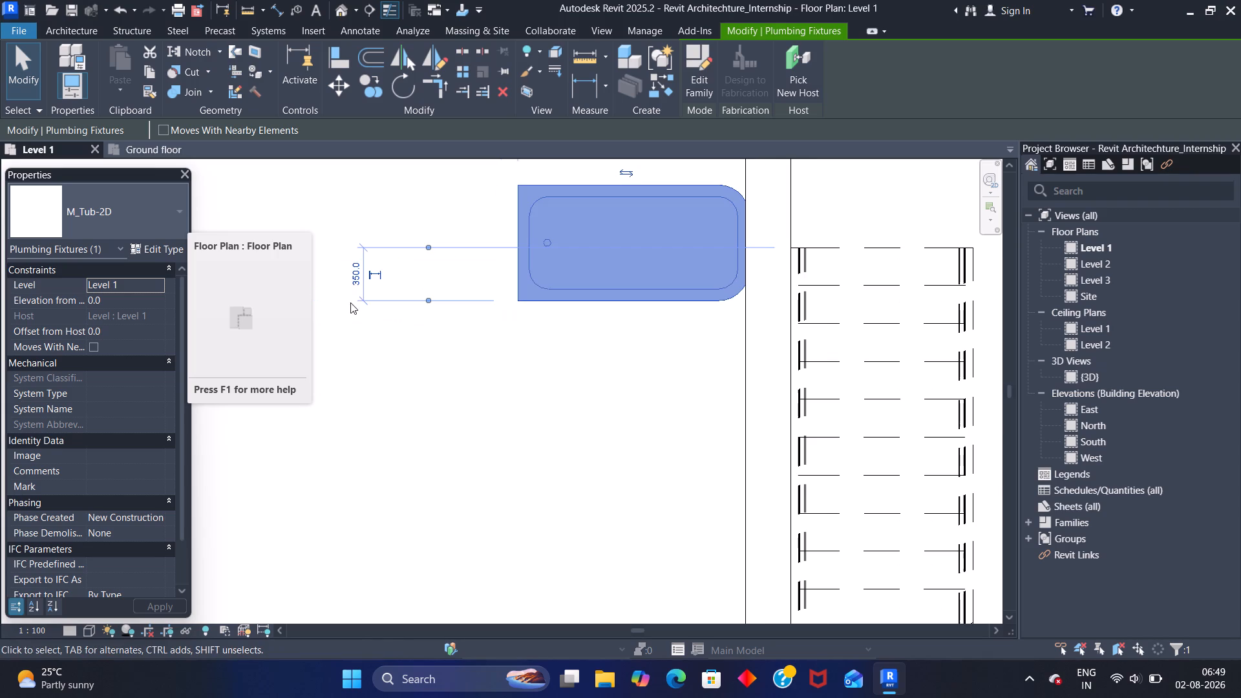
left_click(405, 361)
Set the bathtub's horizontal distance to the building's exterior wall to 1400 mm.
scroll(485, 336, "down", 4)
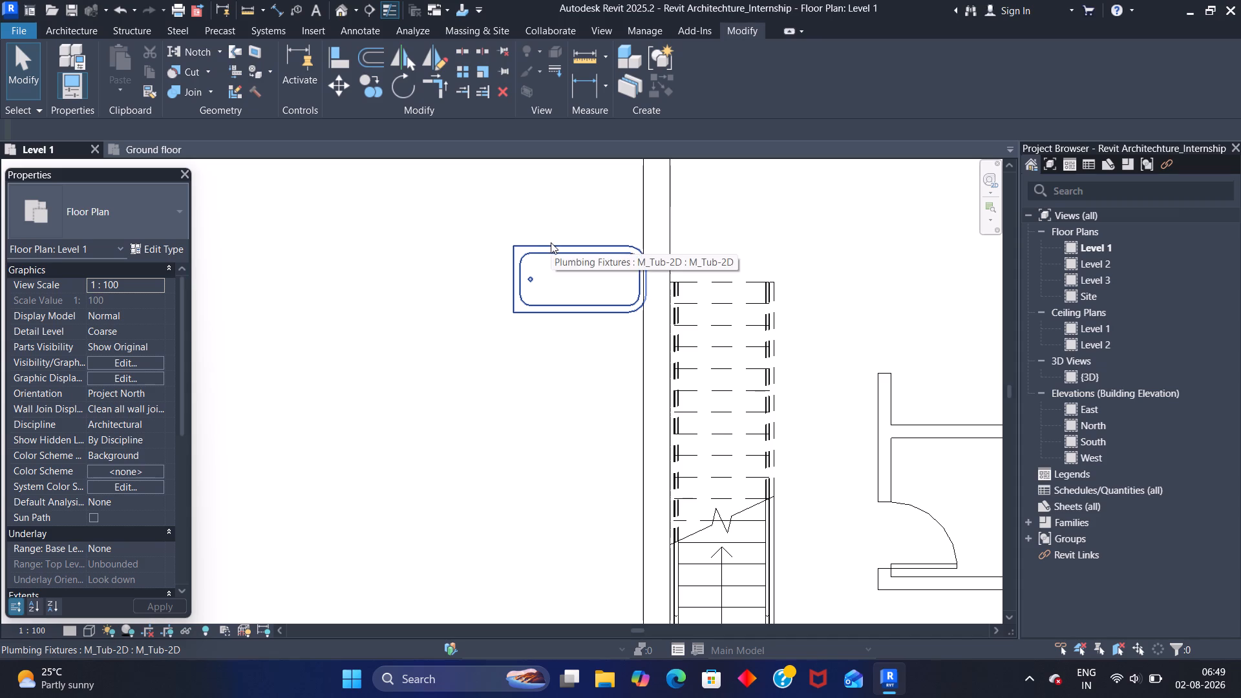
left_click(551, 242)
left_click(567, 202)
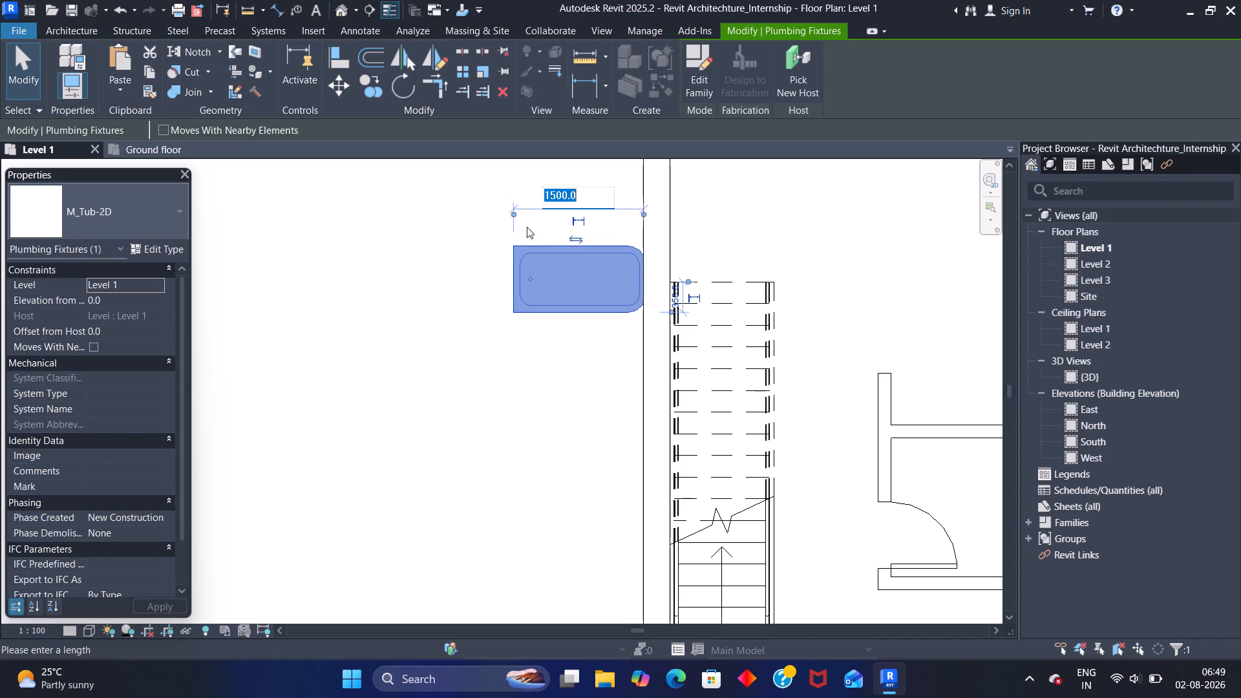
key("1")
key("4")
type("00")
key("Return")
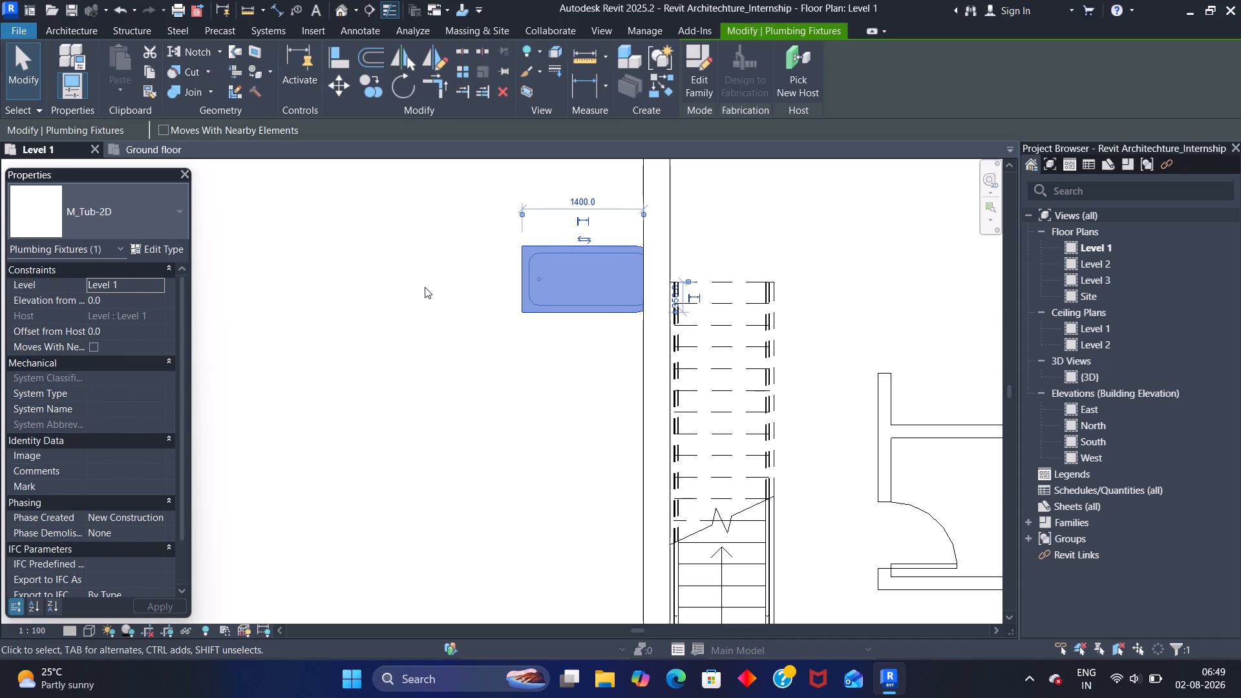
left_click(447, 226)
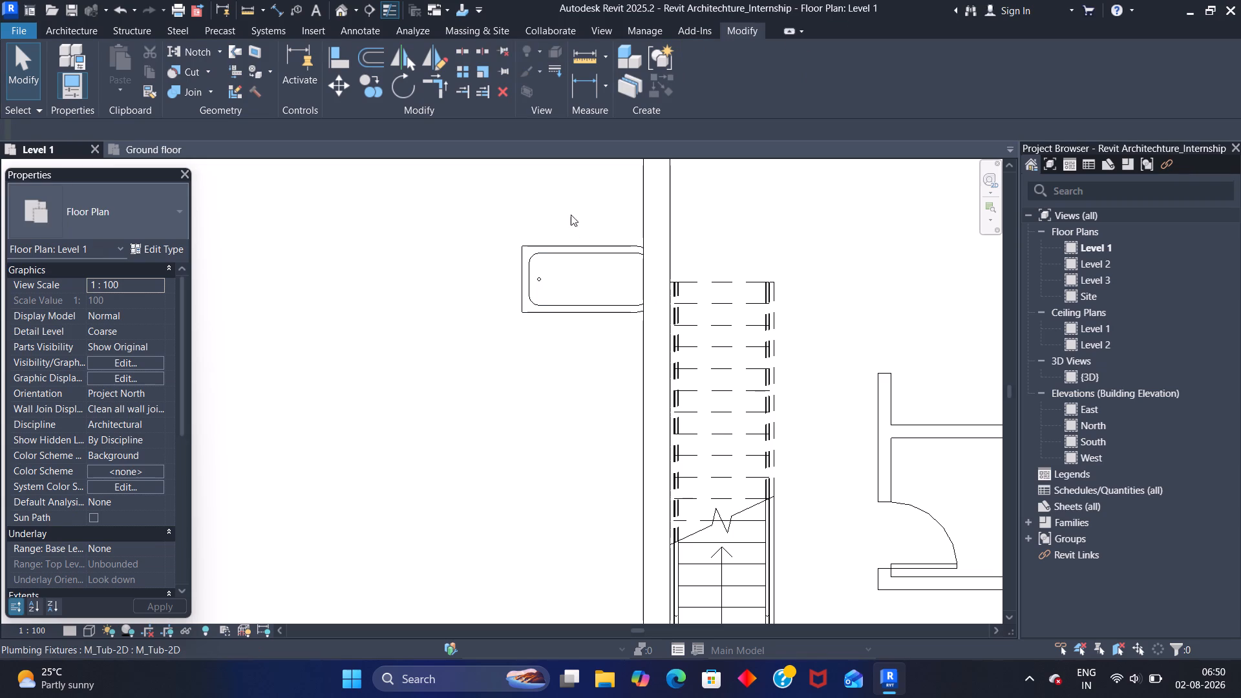
Move the bathtub inside the building beside the stair's upper end, its lower edge about 4650 mm from the upper wall.
left_click_drag(575, 236, 578, 246)
left_click_drag(578, 246, 578, 248)
left_click_drag(576, 246, 697, 329)
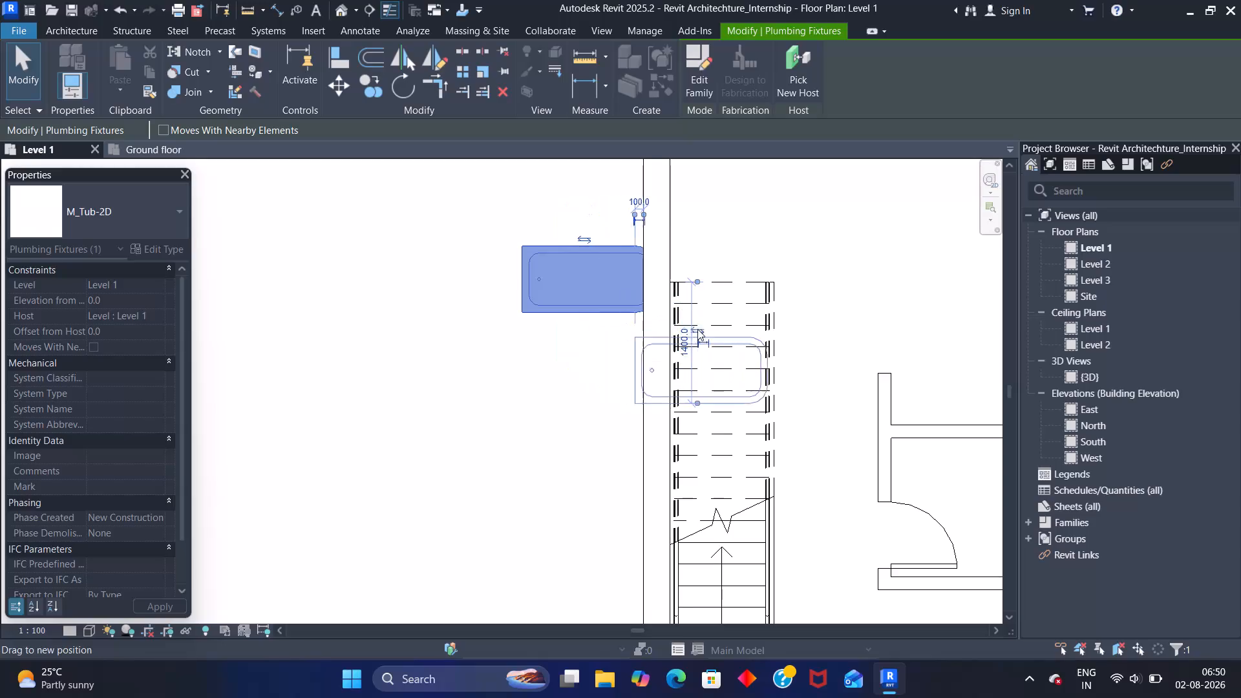
left_click_drag(697, 329, 829, 218)
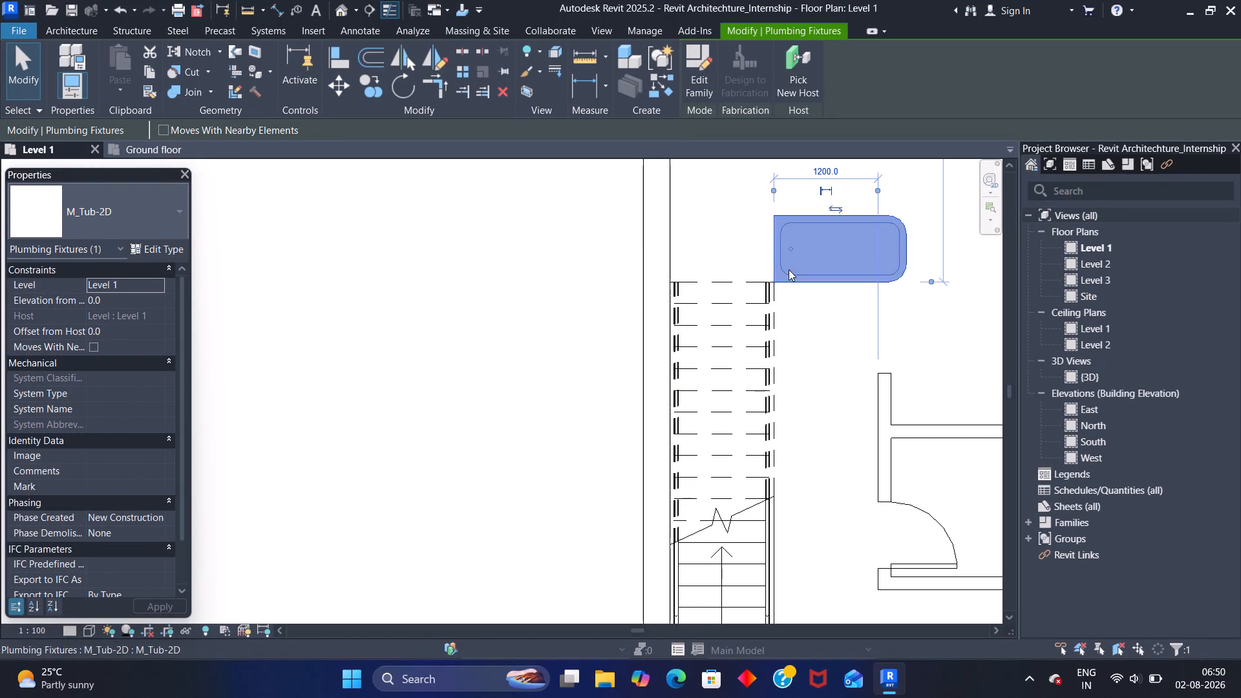
Select the M_Single-Flush 0762 x 2032mm door of the small room beside the stair.
middle_click_drag(803, 317, 469, 289)
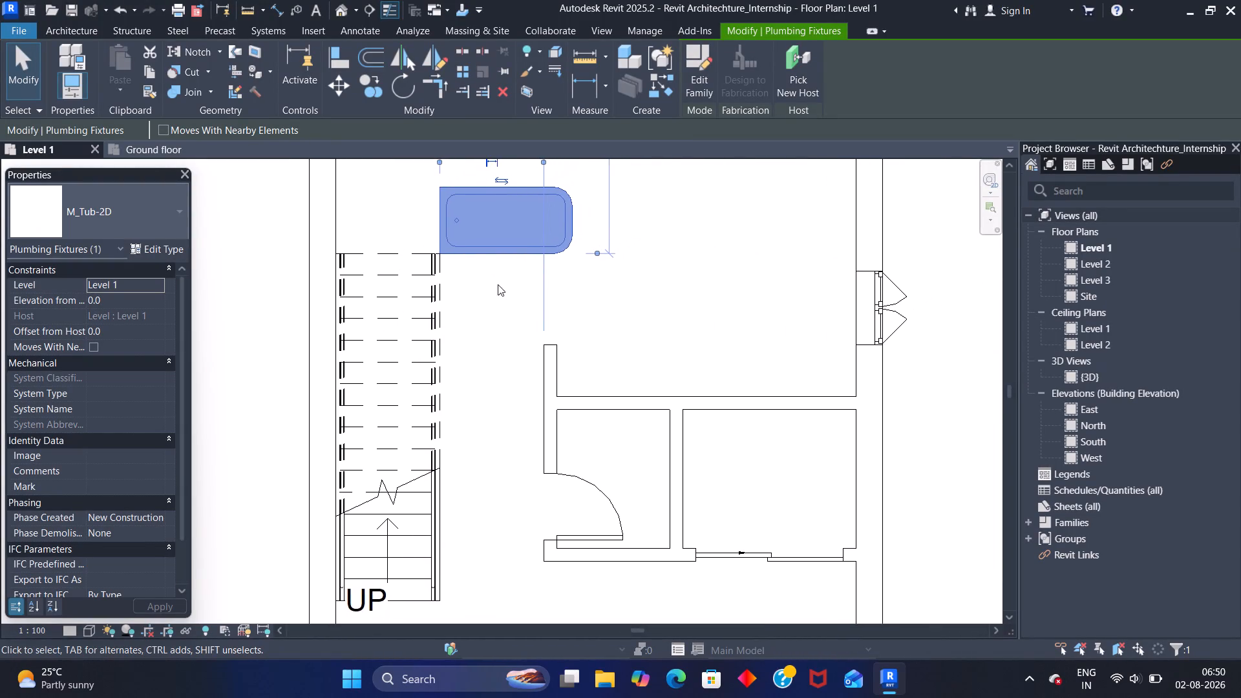
scroll(504, 290, "down", 1)
scroll(547, 321, "down", 5)
middle_click_drag(619, 259, 575, 343)
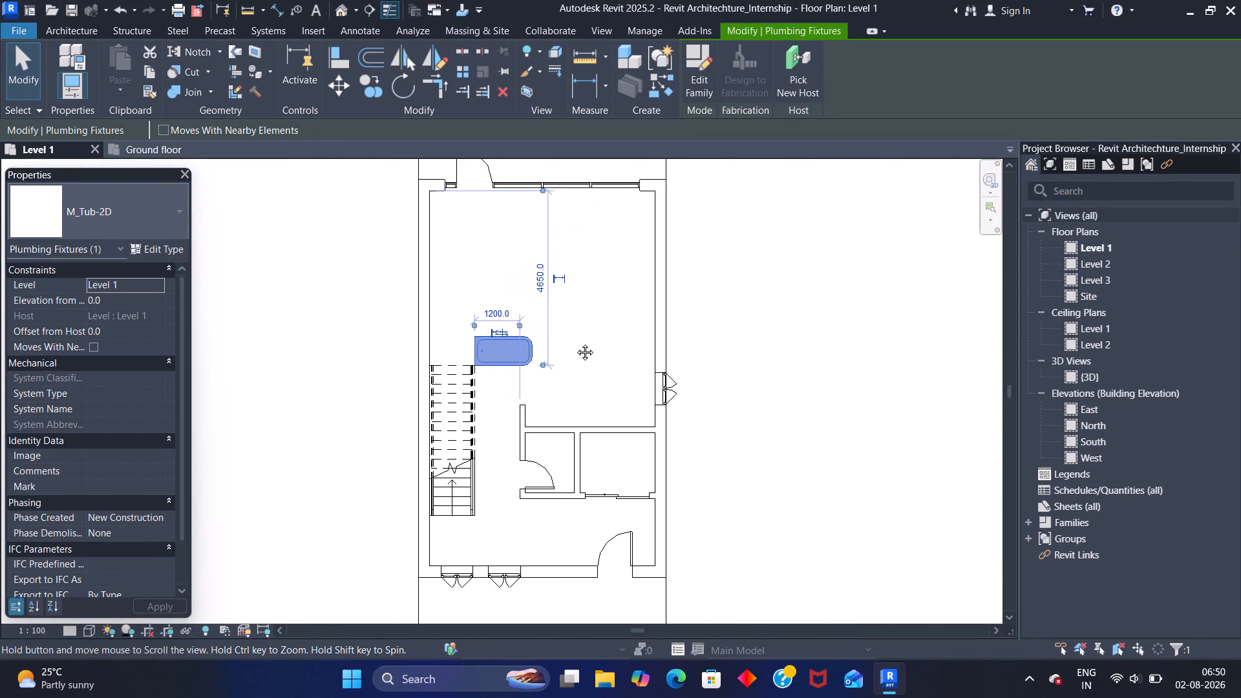
middle_click_drag(575, 343, 546, 412)
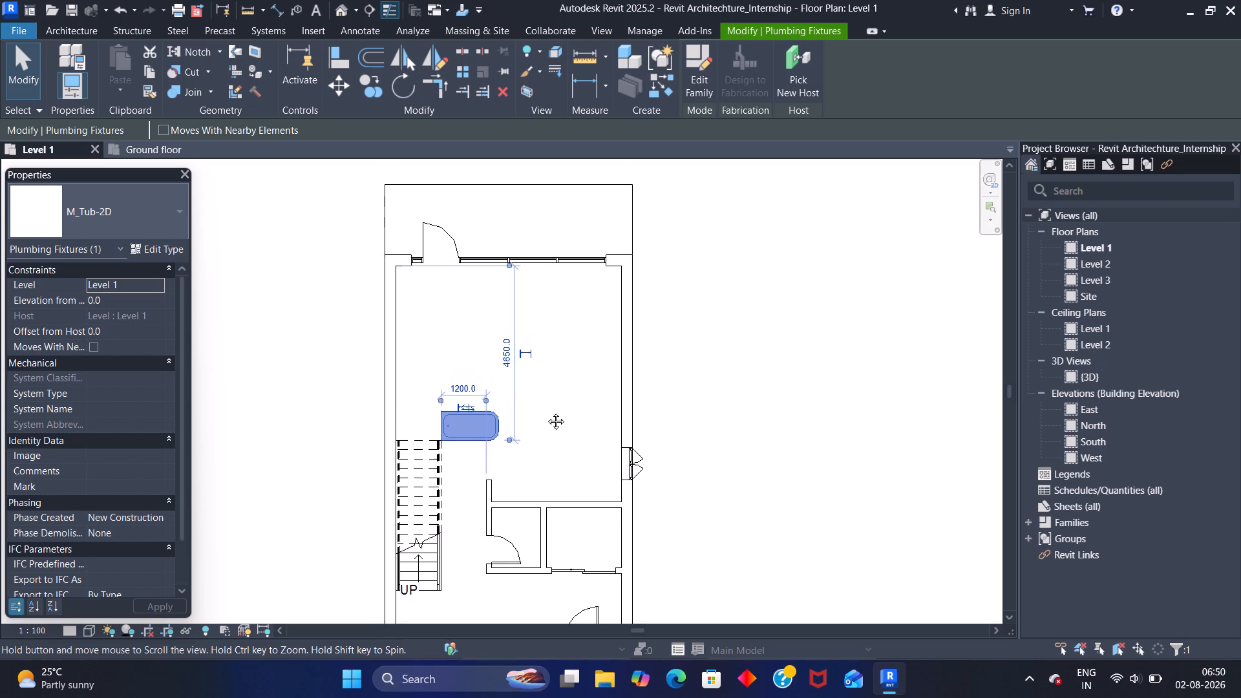
middle_click_drag(546, 412, 520, 391)
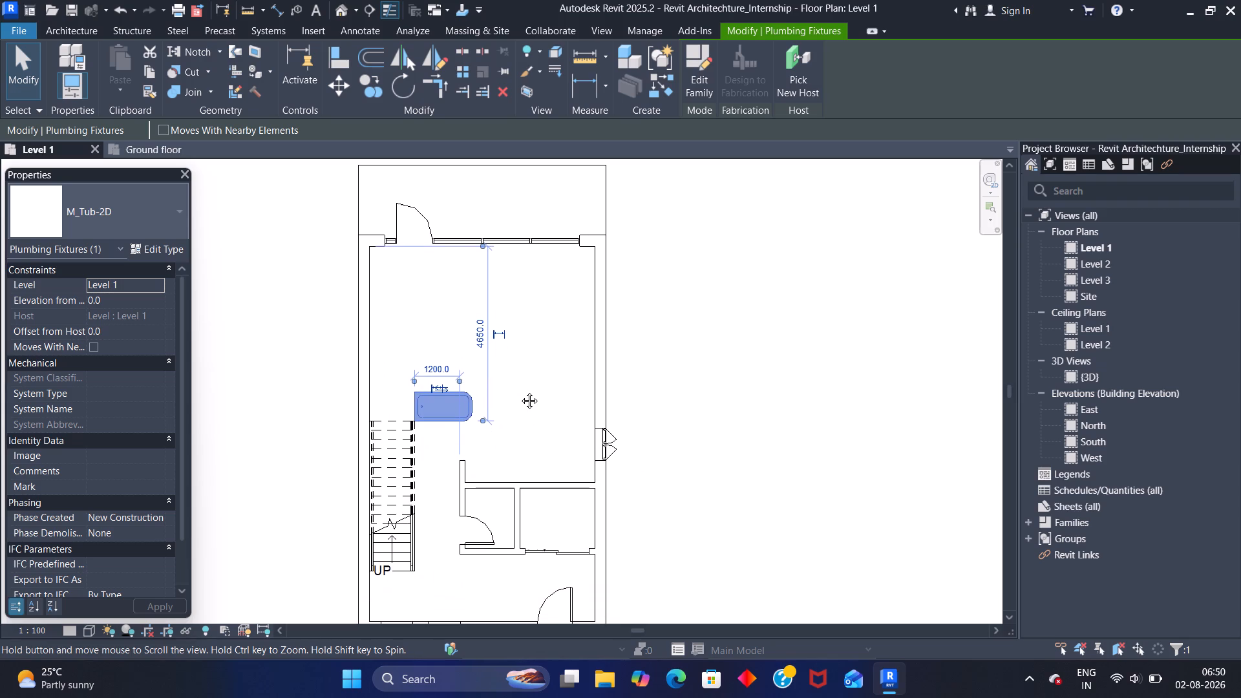
middle_click_drag(520, 391, 524, 365)
middle_click_drag(529, 383, 543, 330)
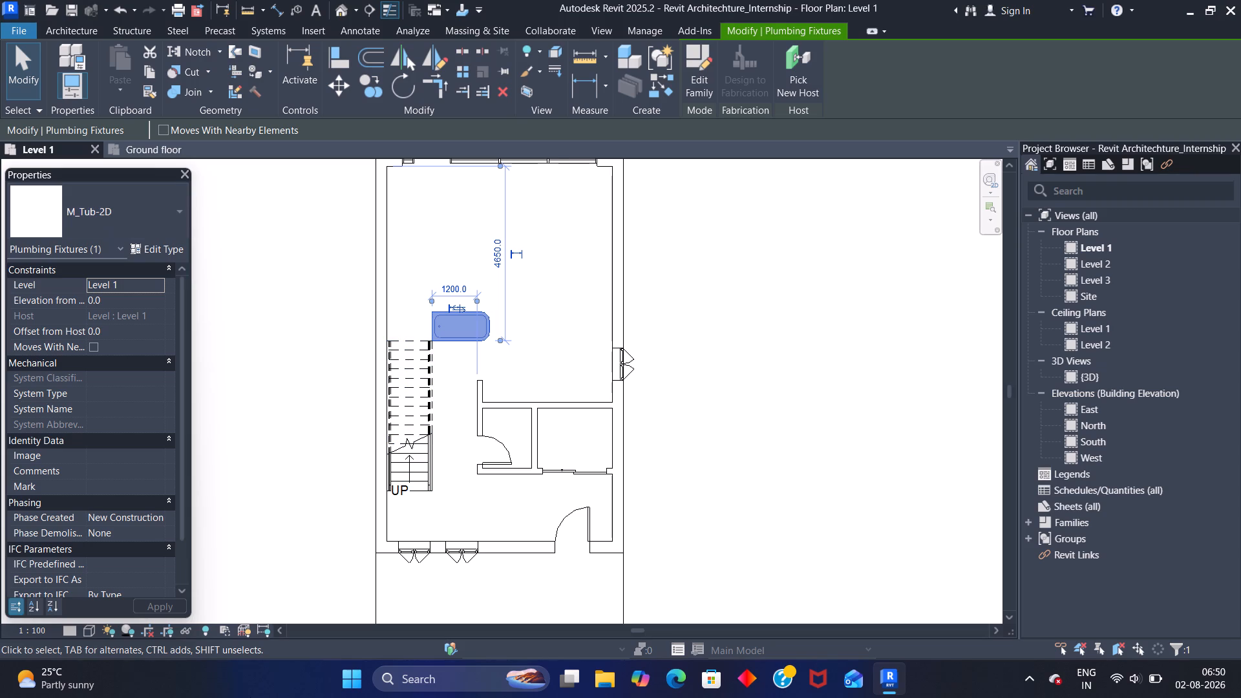
left_click(507, 452)
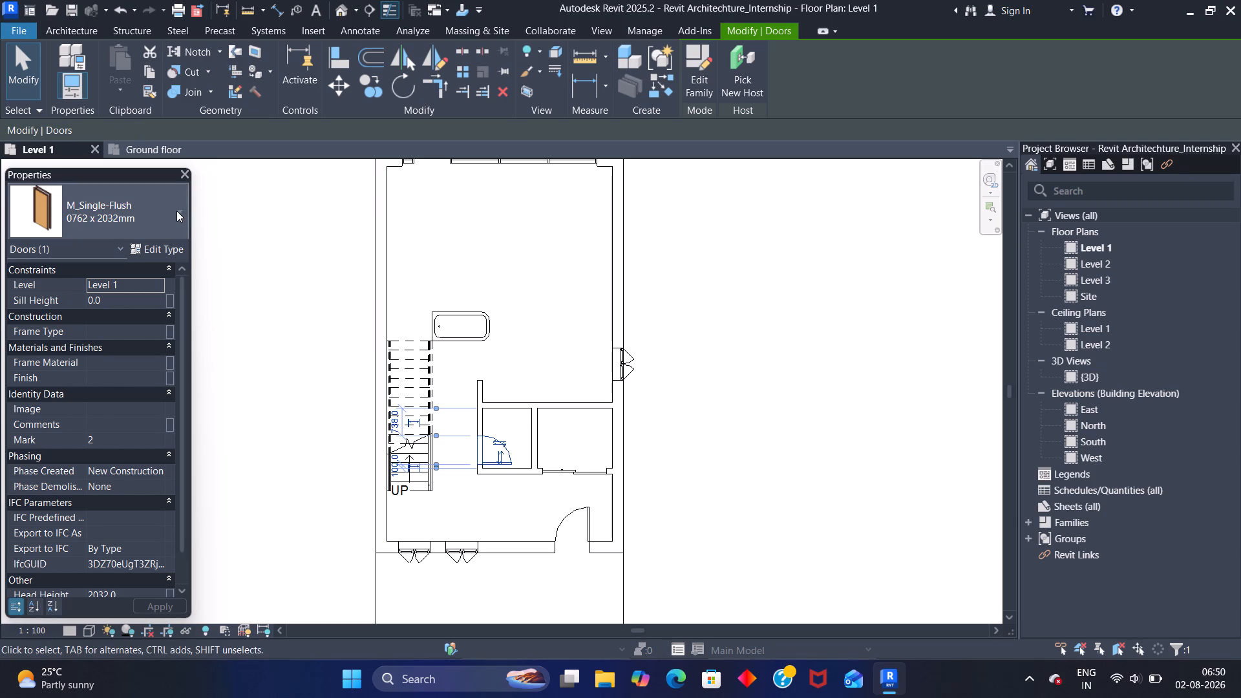
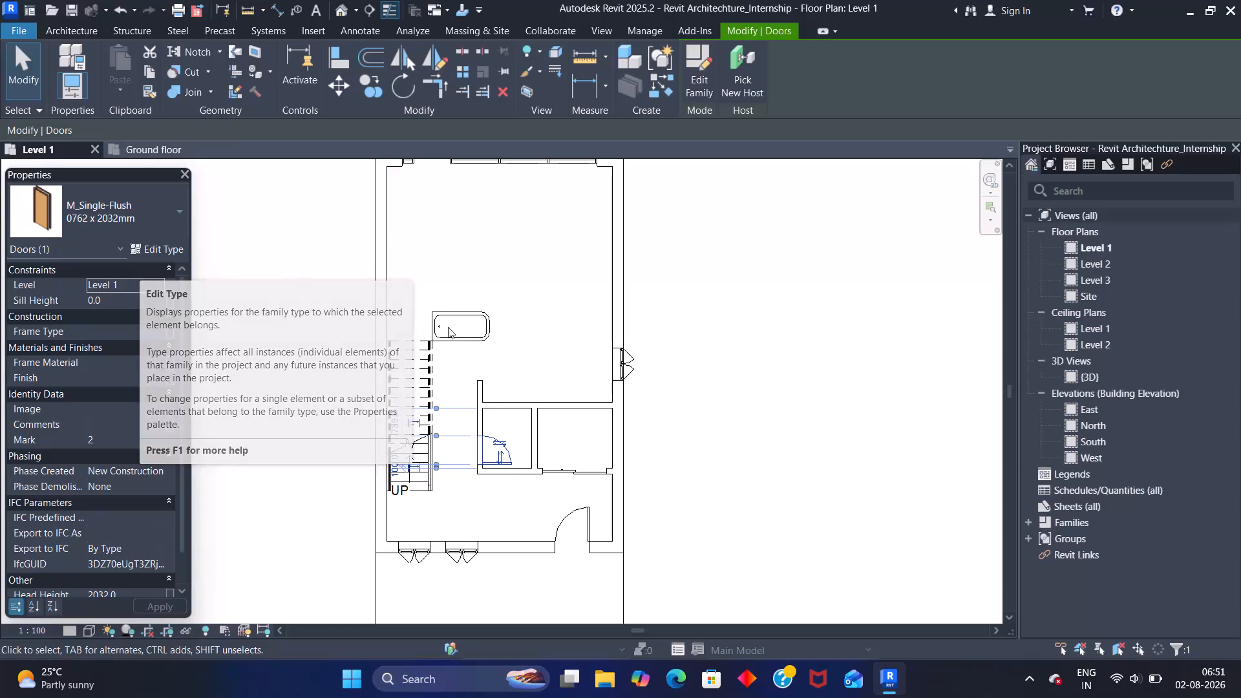
Duplicate the door type of the small room beside the stair, entering a new type name that begins with 700x.
scroll(458, 454, "up", 5)
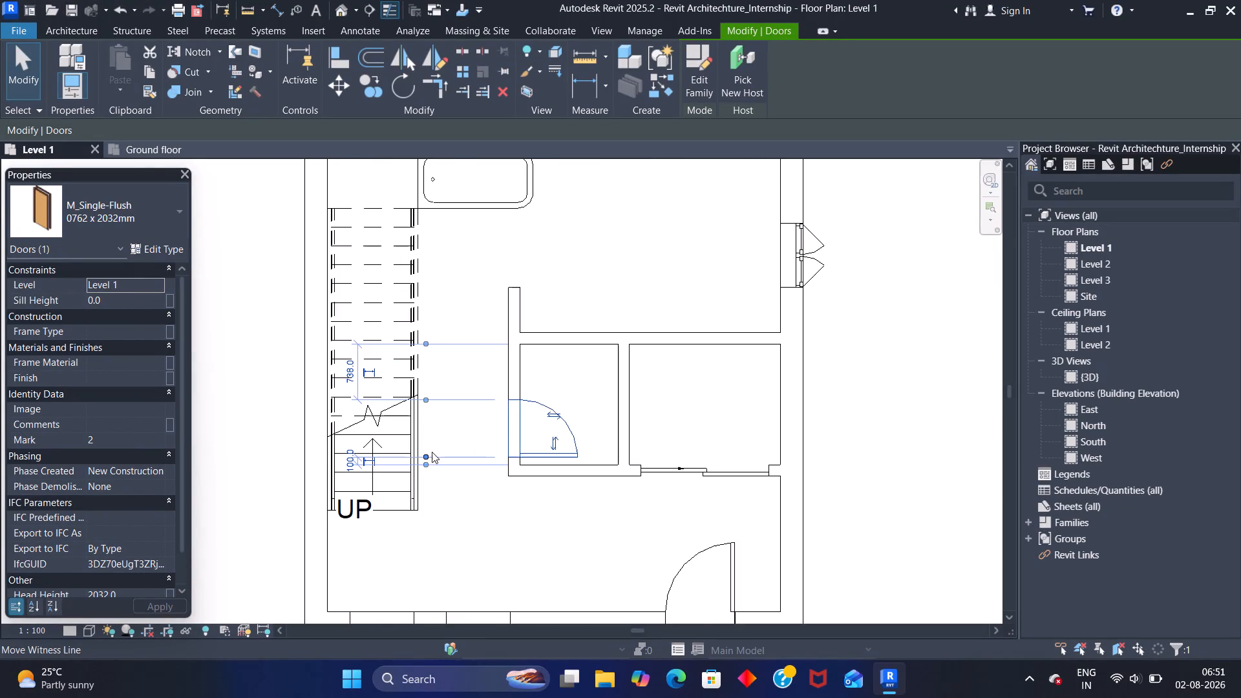
scroll(429, 450, "up", 8)
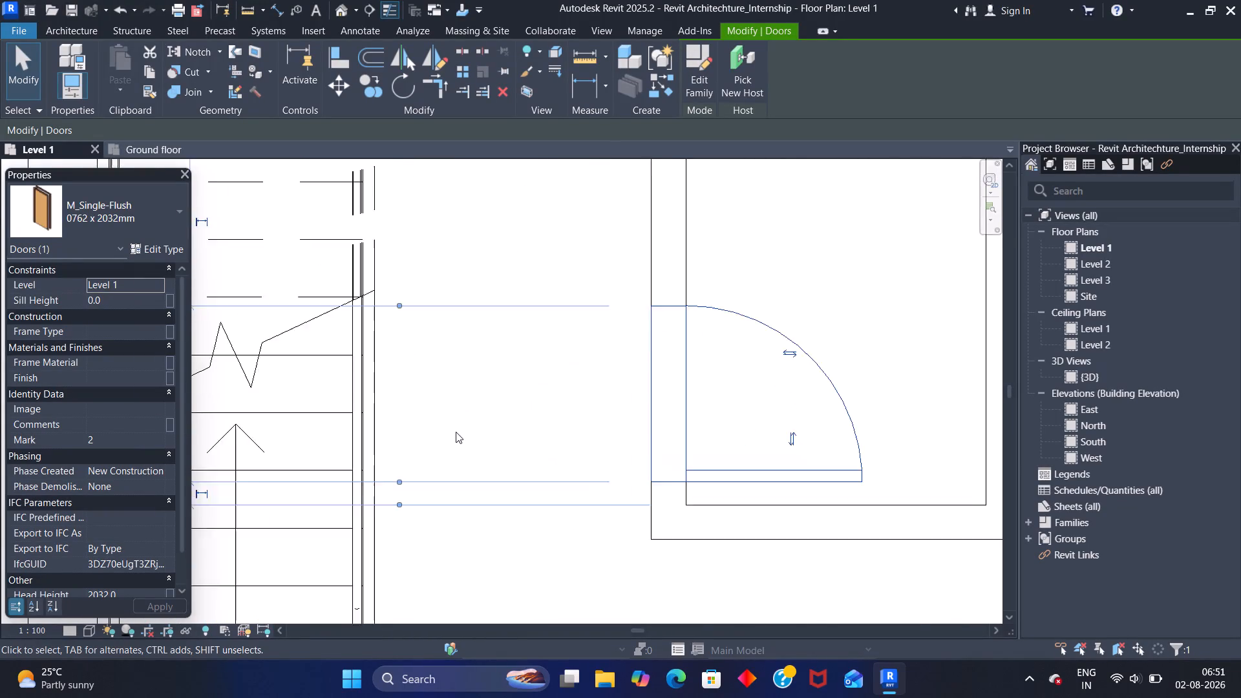
scroll(456, 432, "up", 1)
scroll(456, 432, "down", 4)
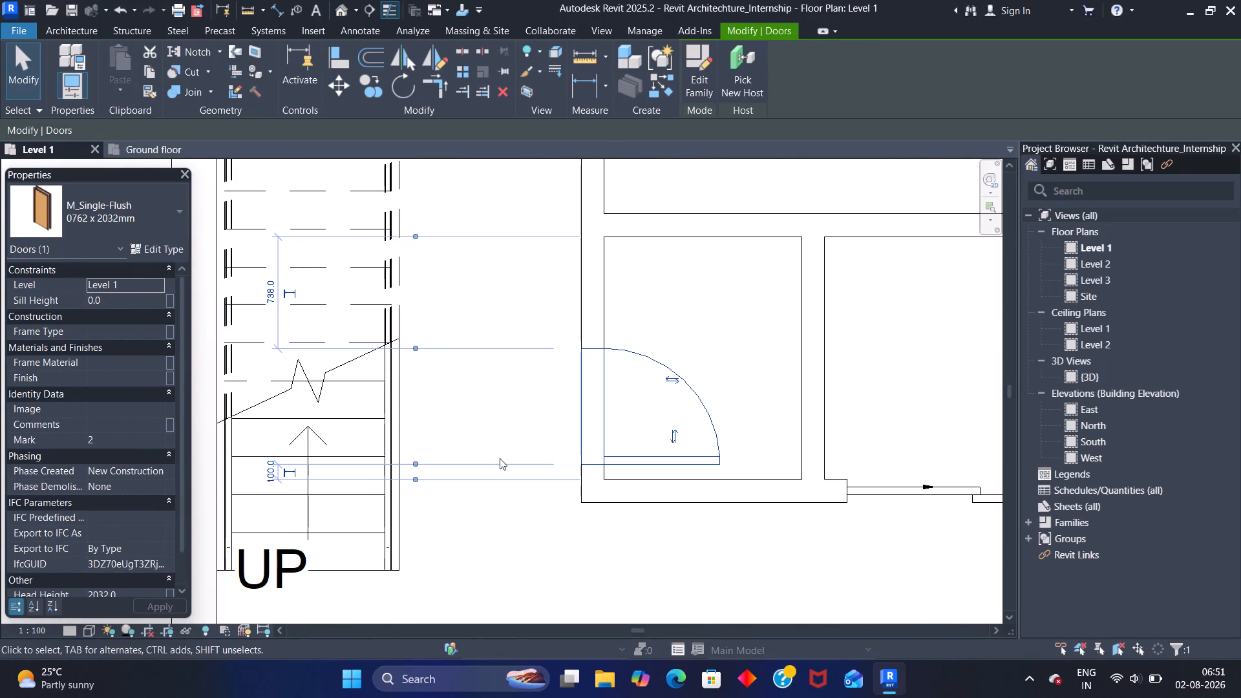
left_click(603, 414)
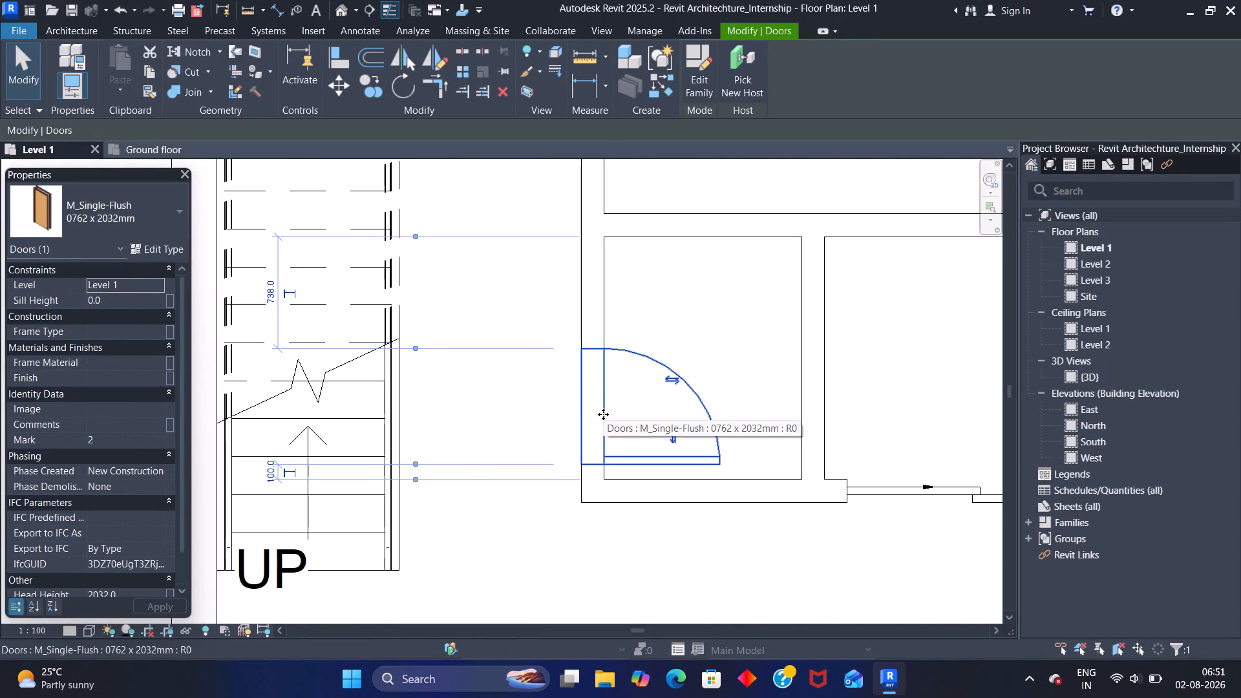
left_click(637, 357)
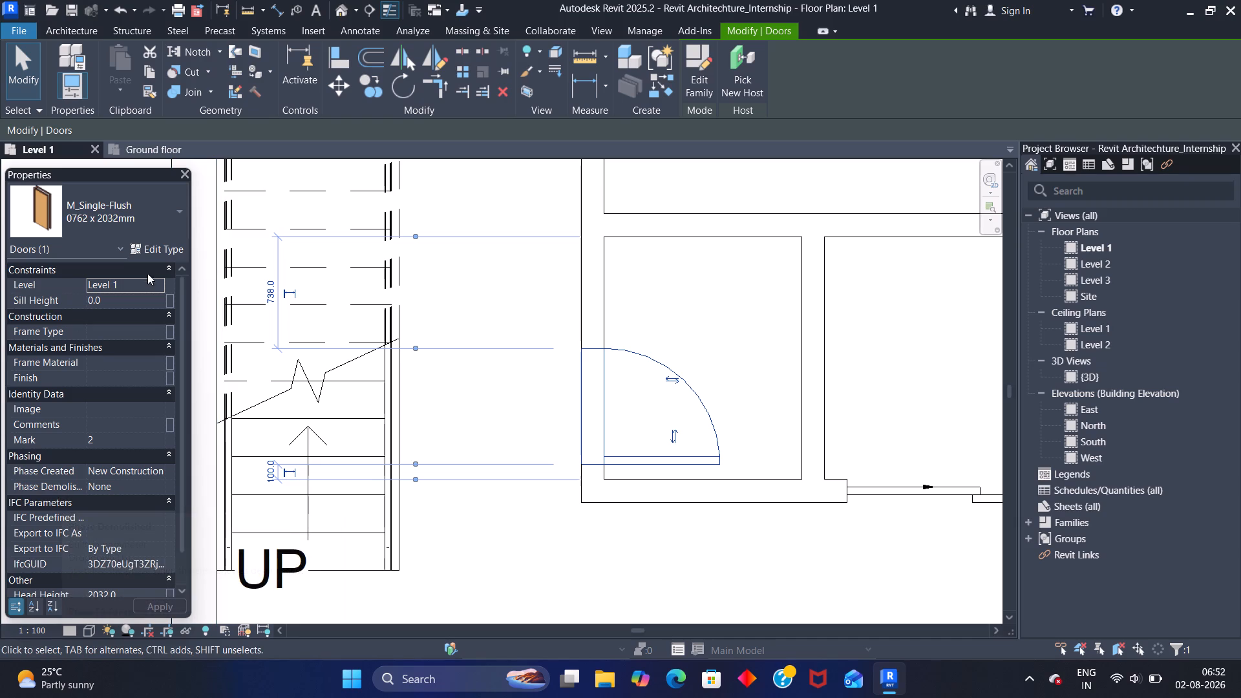
left_click(166, 246)
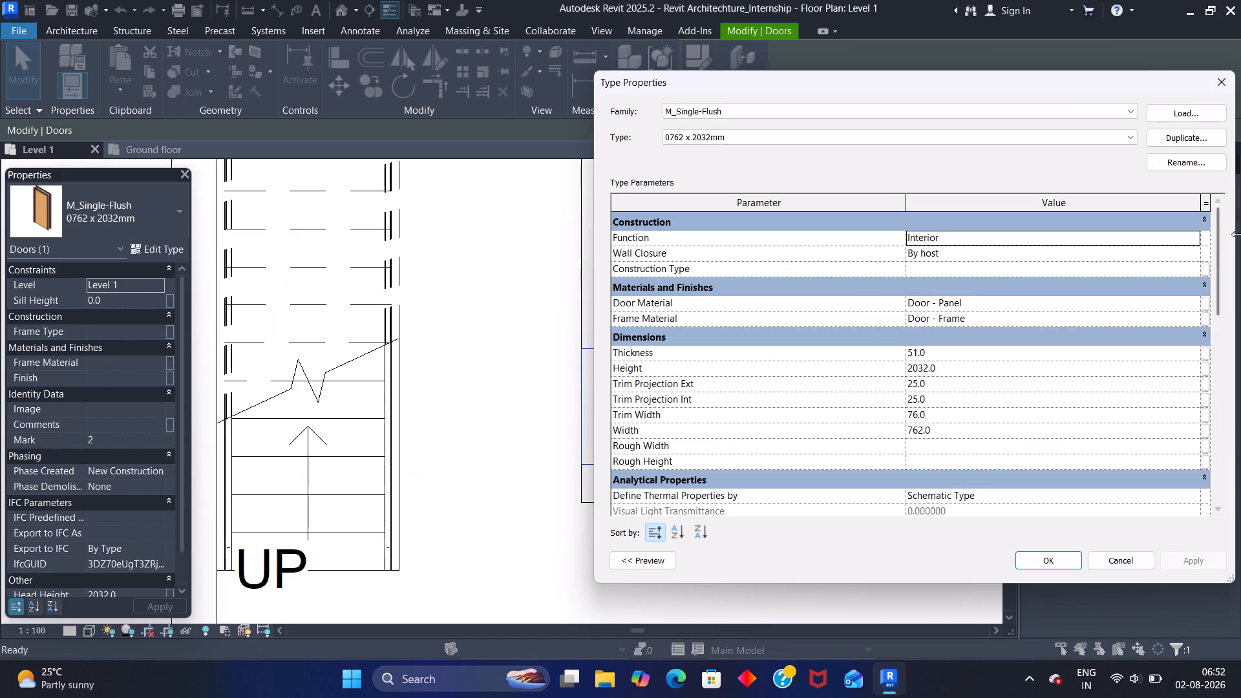
left_click(1158, 138)
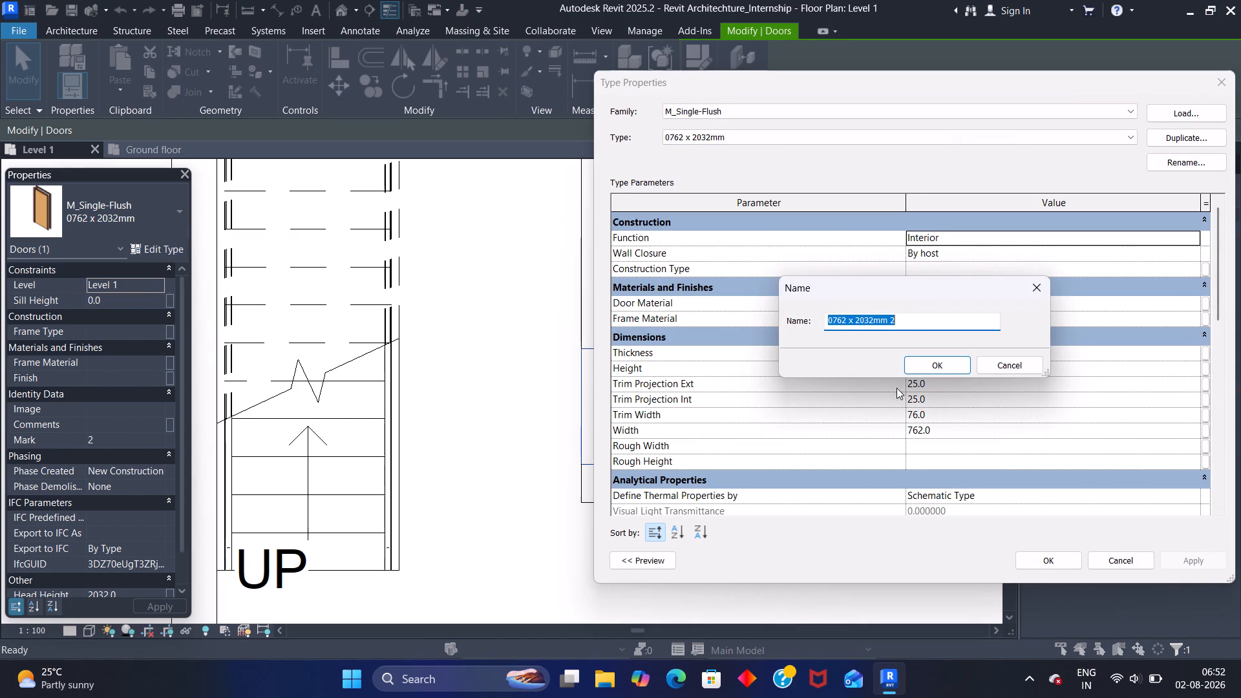
key("7")
type("000")
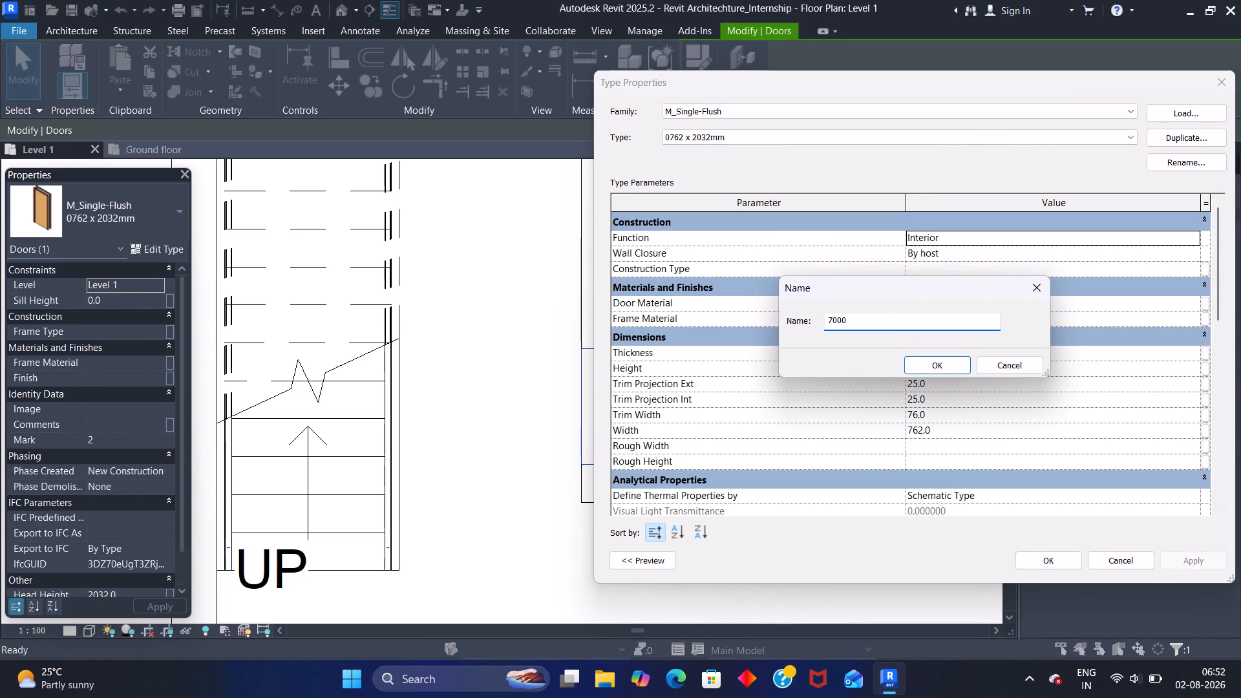
key("BackSpace")
key("x")
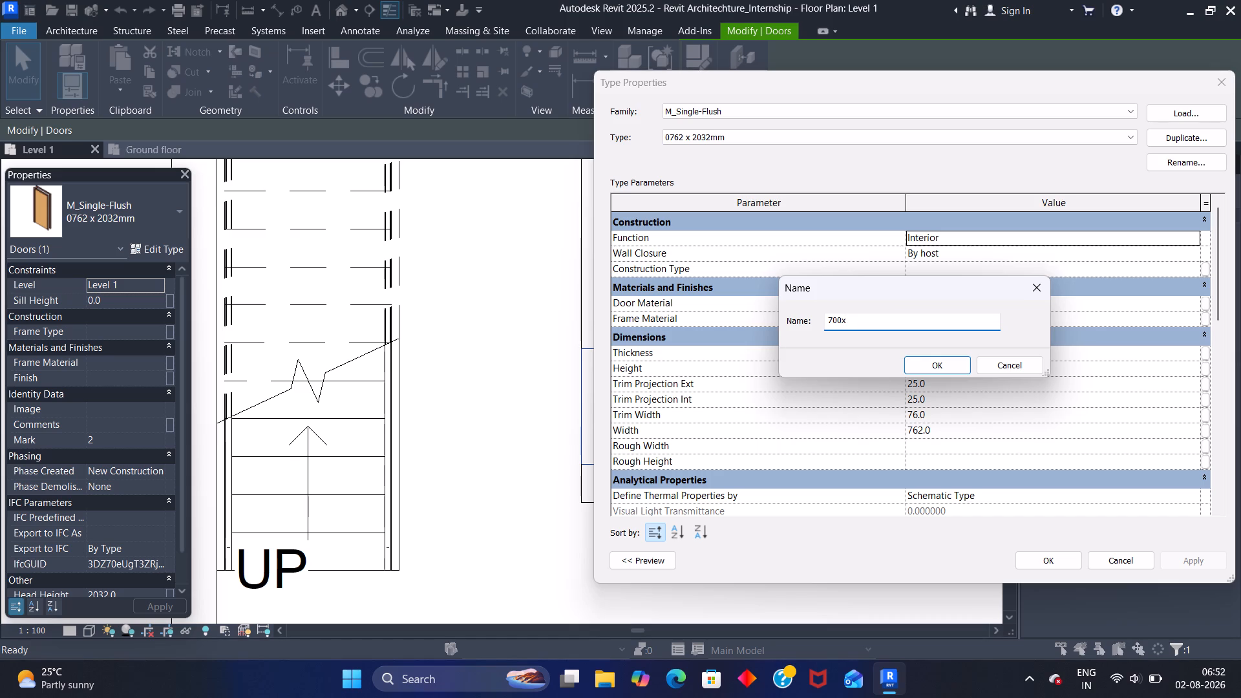
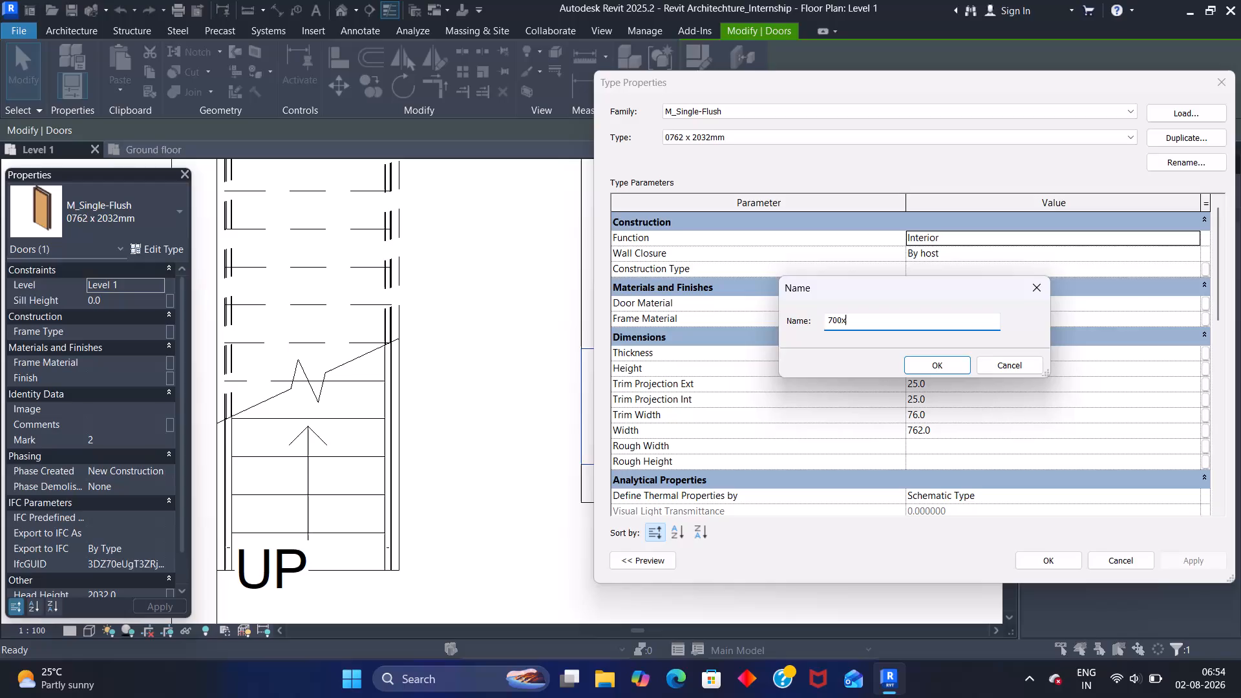
Complete the duplicated door type's name as 700x1980 and create the type.
key("F4")
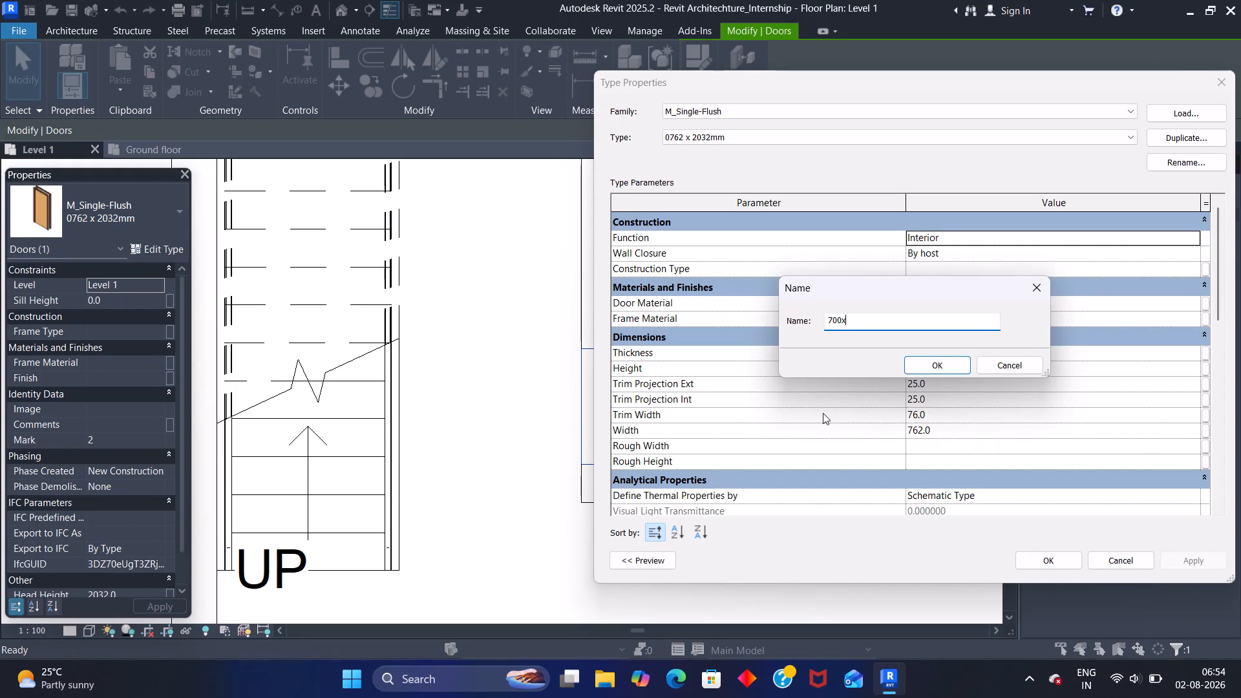
key("1")
key("9")
type("80")
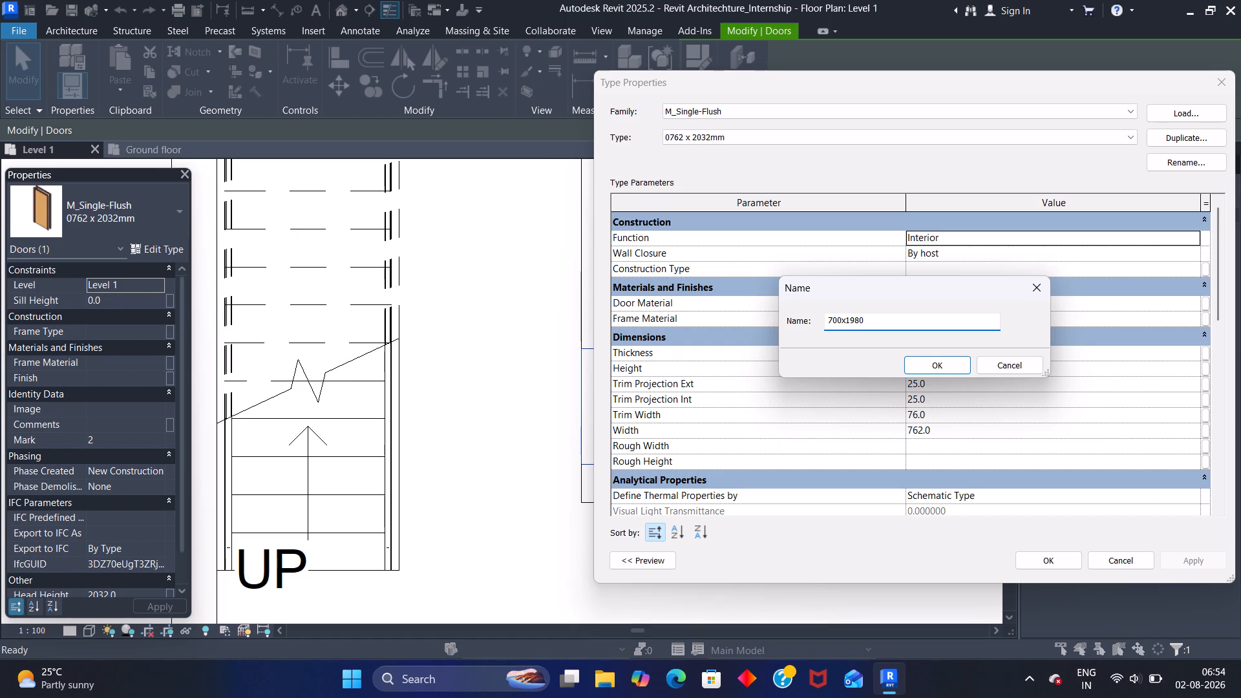
key("Return")
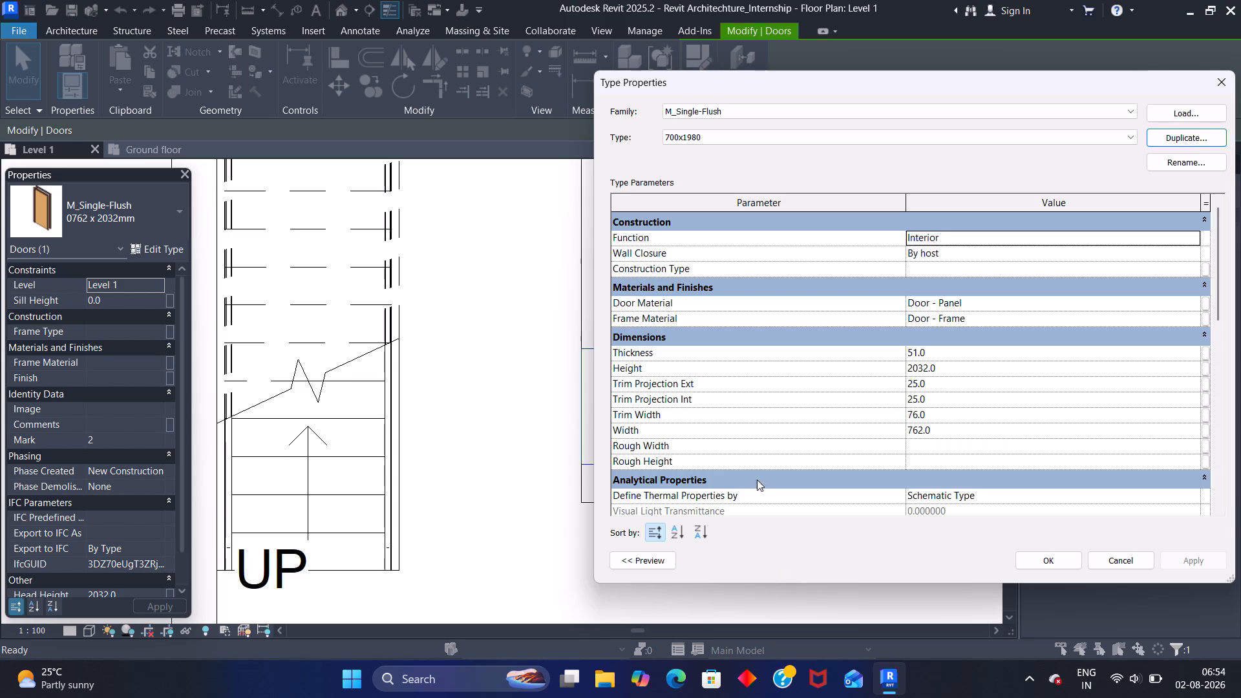
Set the 700x1980 door type's height to 2000 and width to 700, and apply it to the small room's door.
left_click(949, 366)
type("2000")
key("Return")
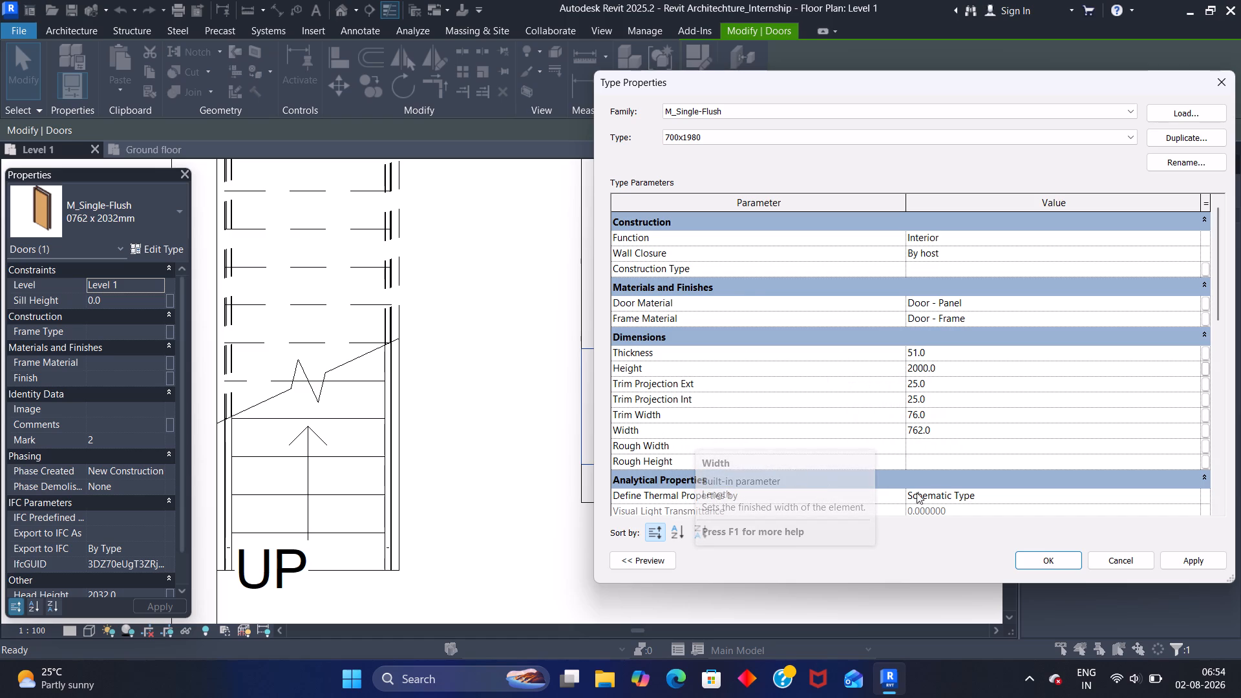
left_click(959, 424)
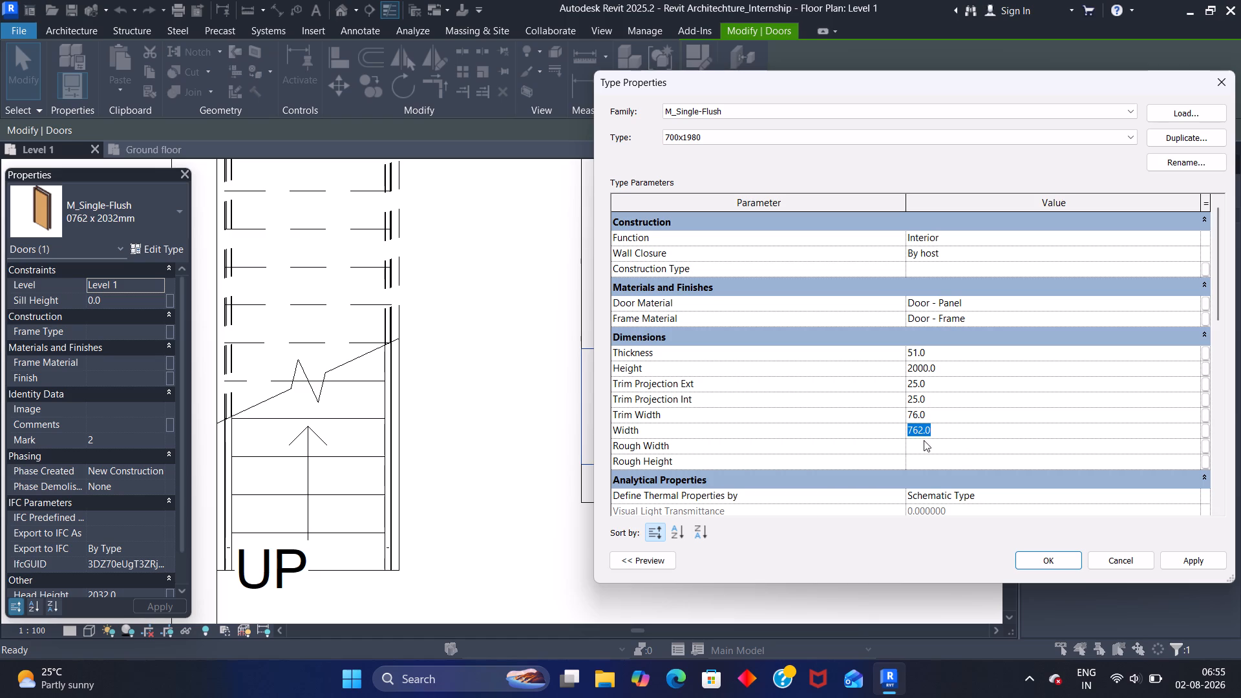
key("7")
type("00")
key("Return")
left_click(1200, 564)
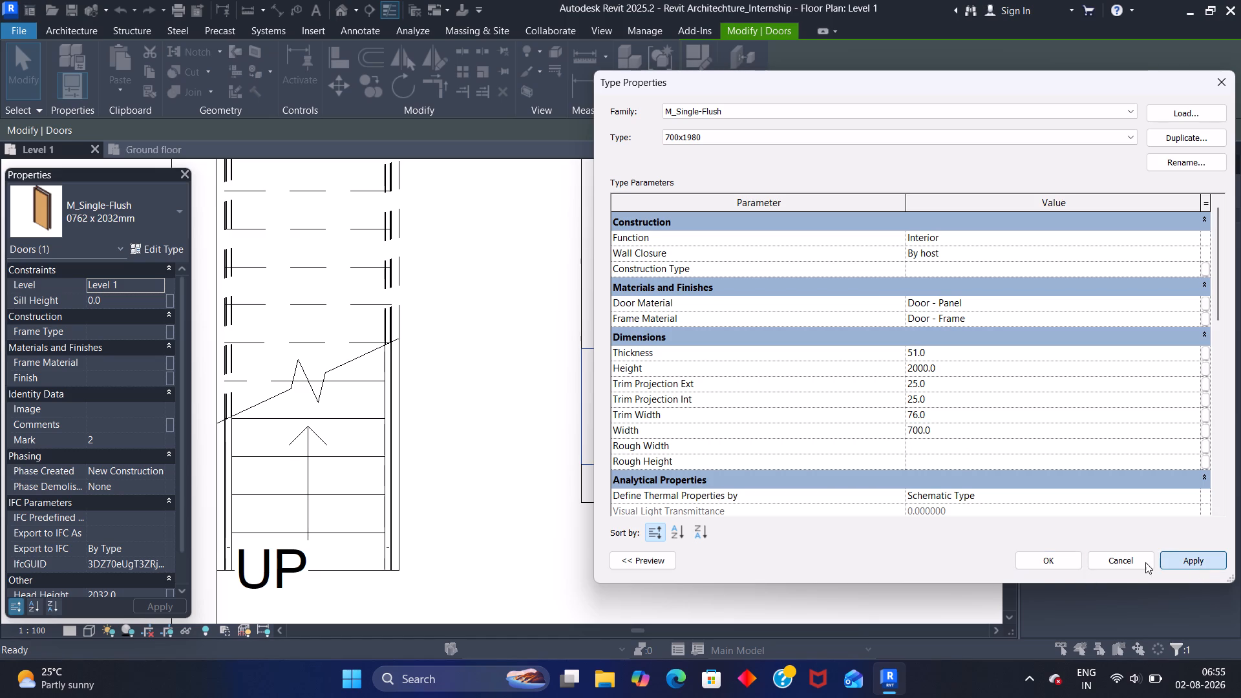
left_click(1063, 561)
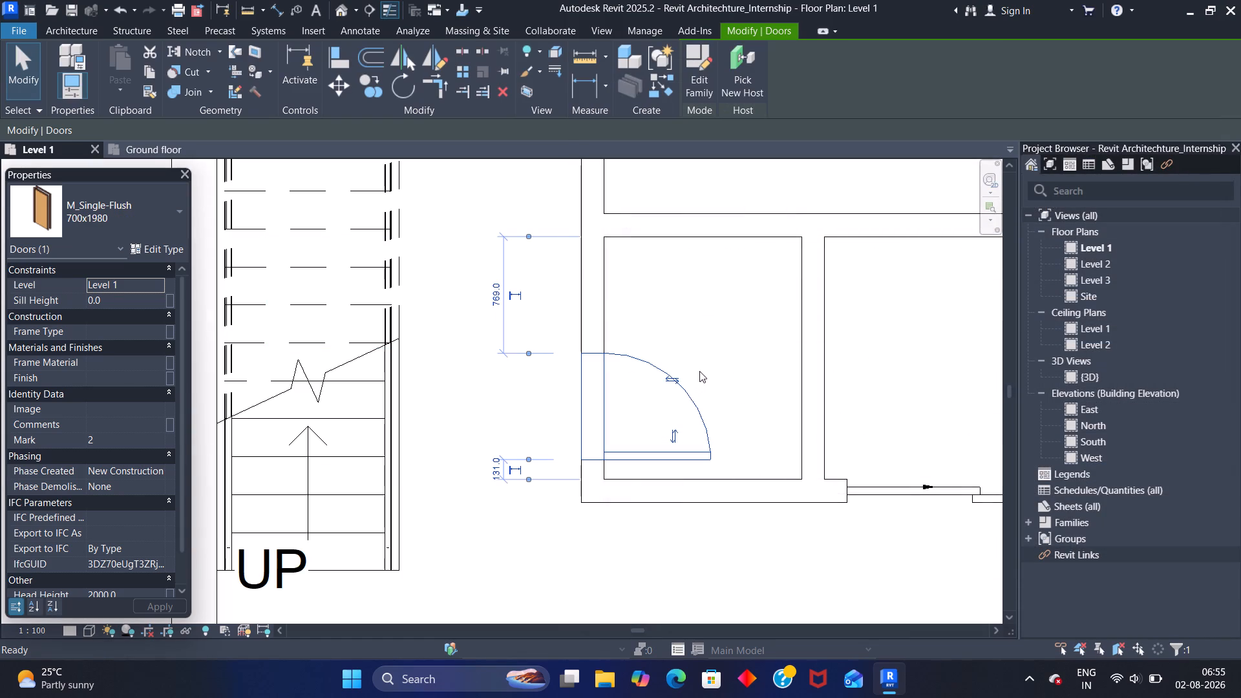
scroll(705, 339, "down", 3)
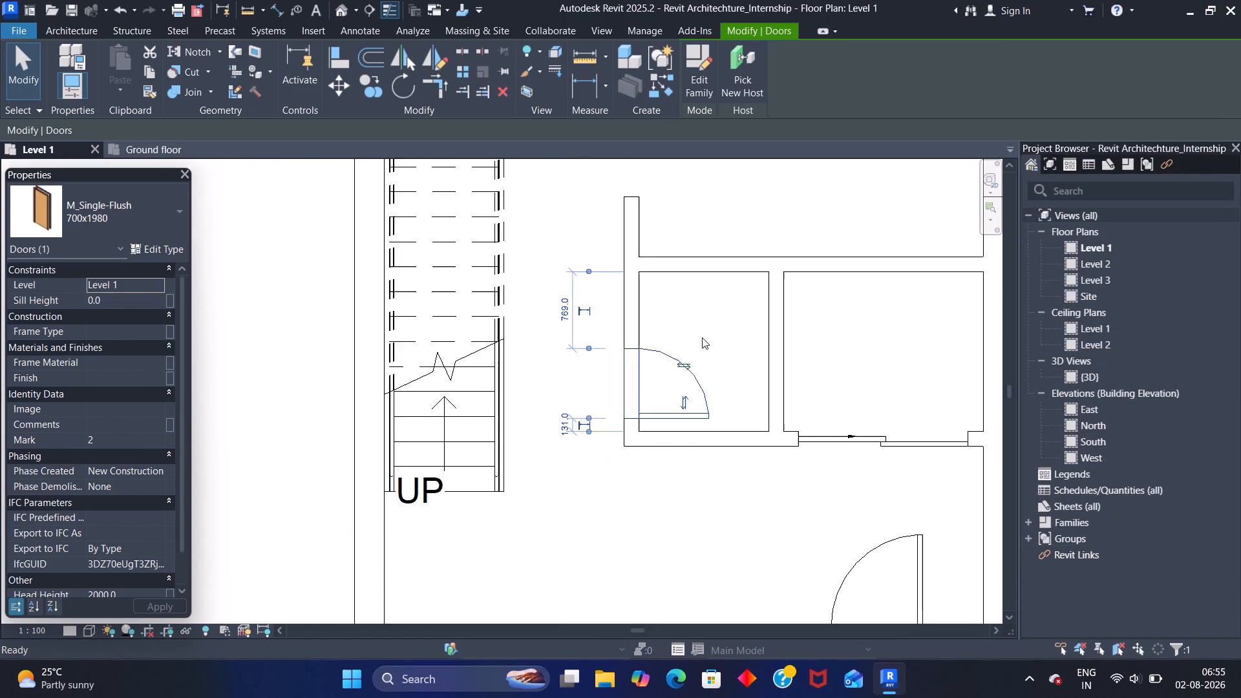
scroll(702, 337, "down", 2)
left_click(701, 320)
scroll(690, 323, "down", 4)
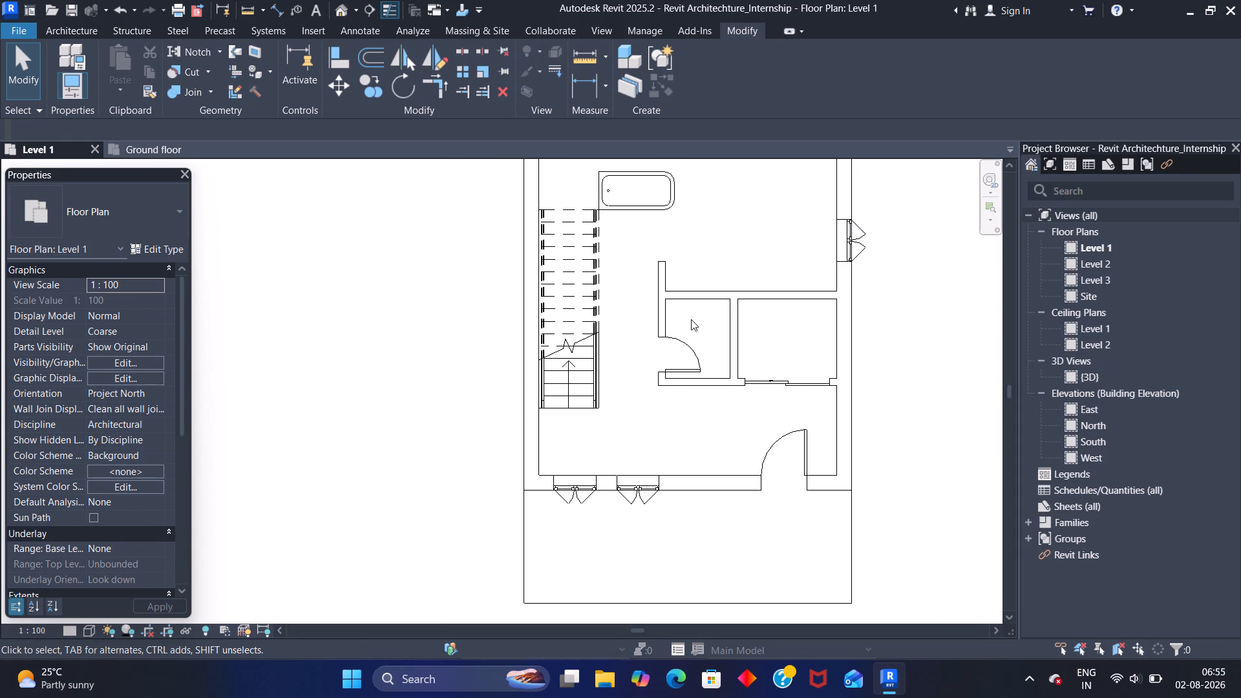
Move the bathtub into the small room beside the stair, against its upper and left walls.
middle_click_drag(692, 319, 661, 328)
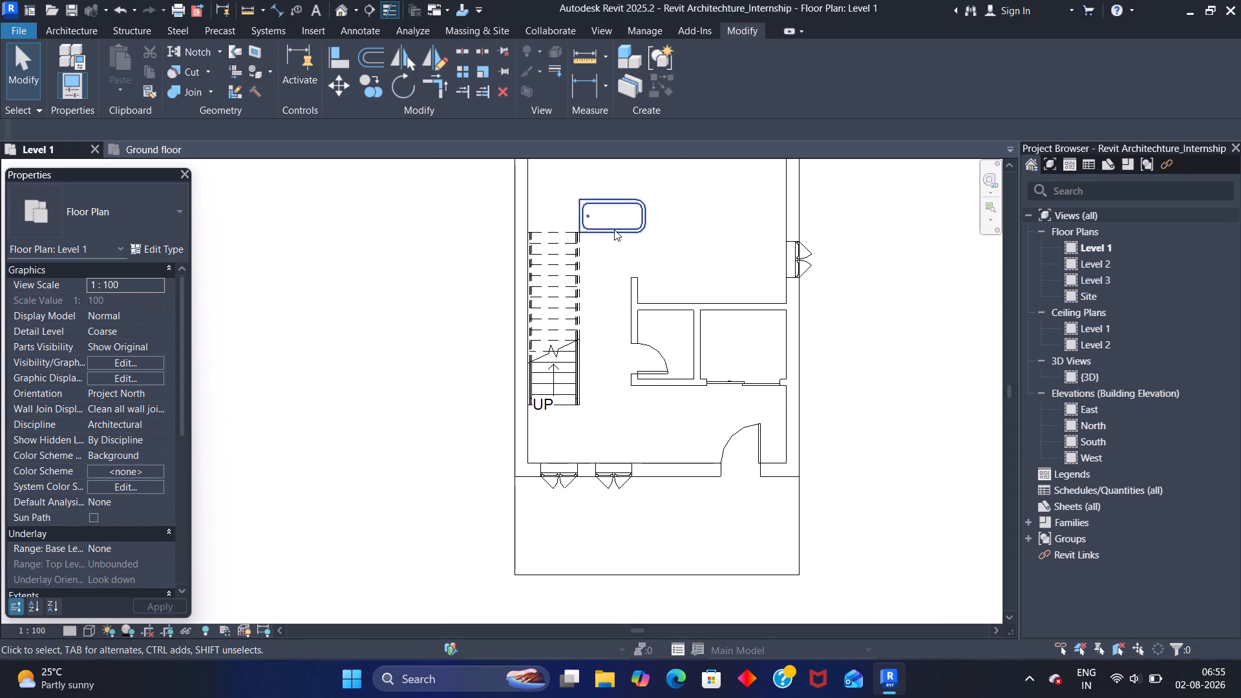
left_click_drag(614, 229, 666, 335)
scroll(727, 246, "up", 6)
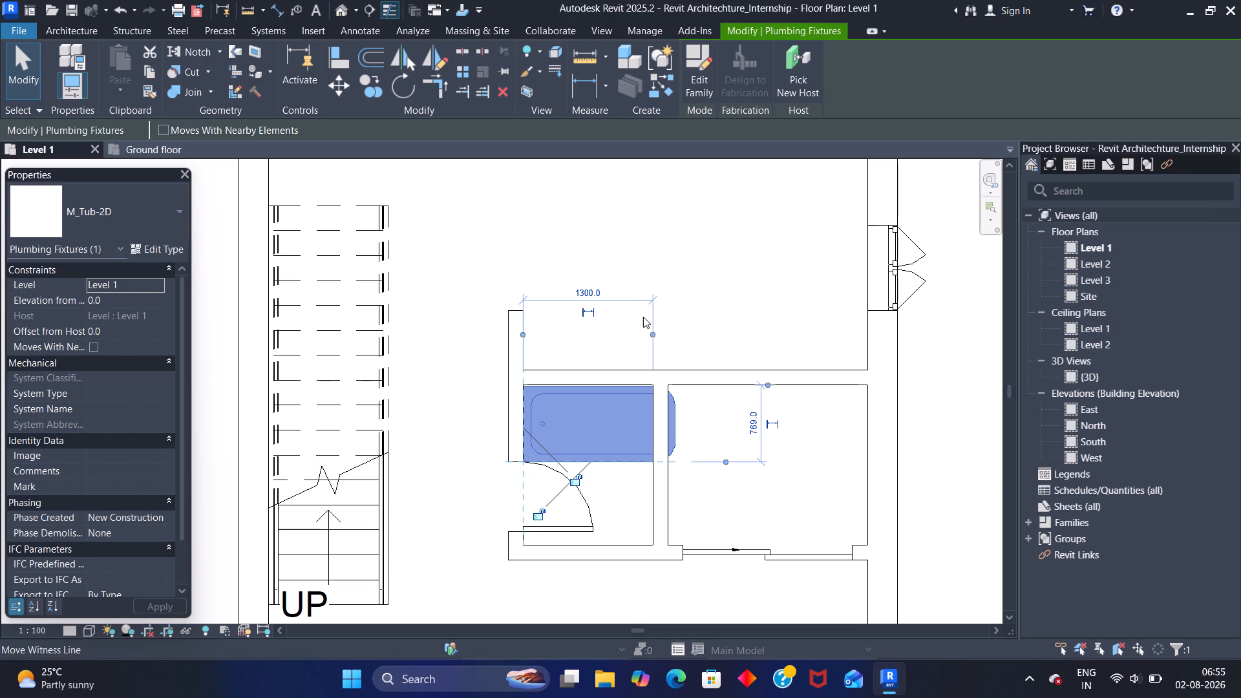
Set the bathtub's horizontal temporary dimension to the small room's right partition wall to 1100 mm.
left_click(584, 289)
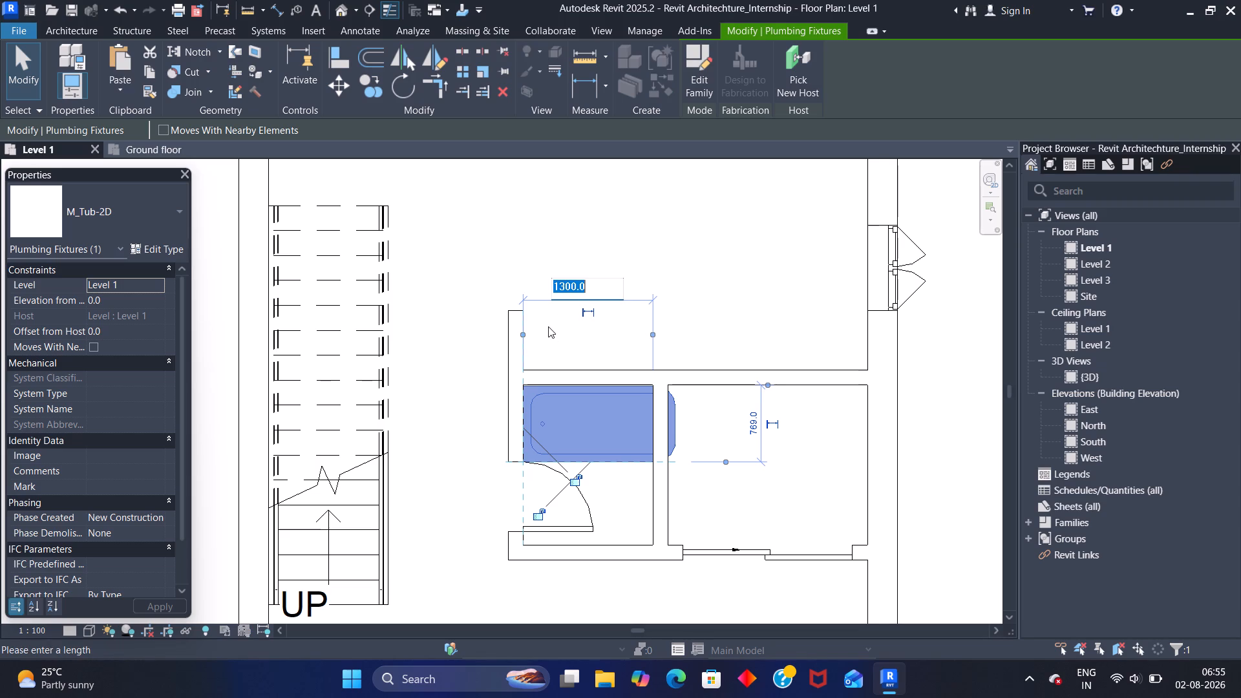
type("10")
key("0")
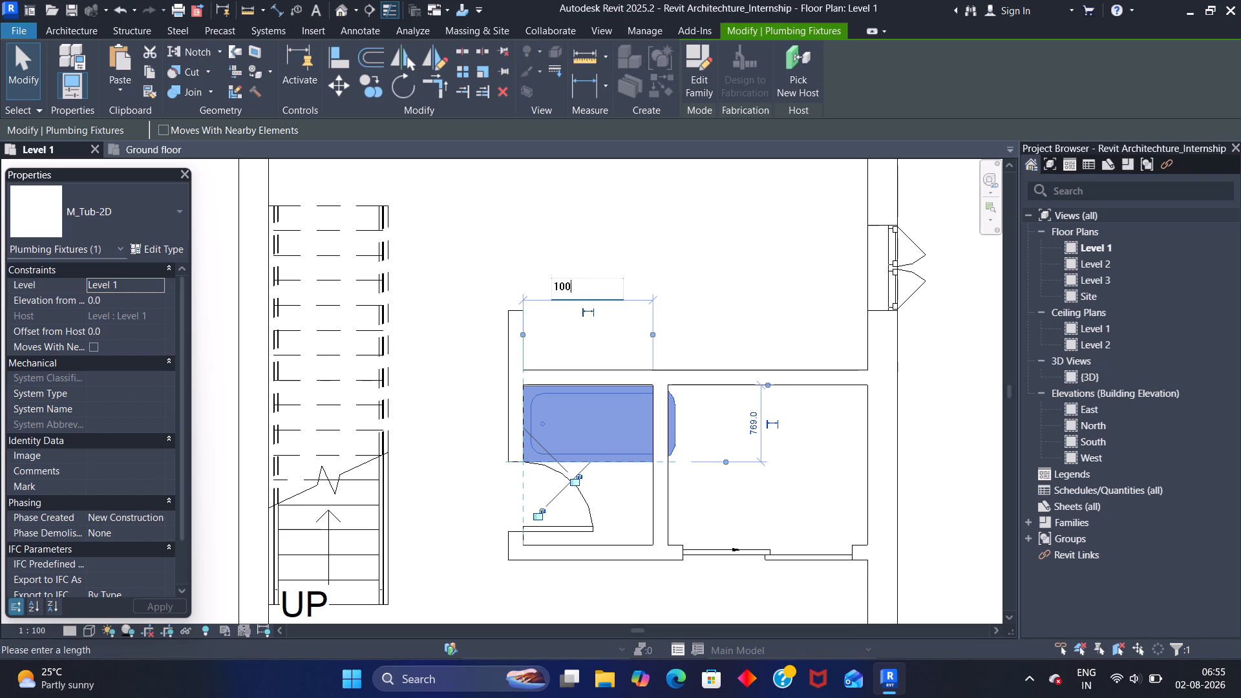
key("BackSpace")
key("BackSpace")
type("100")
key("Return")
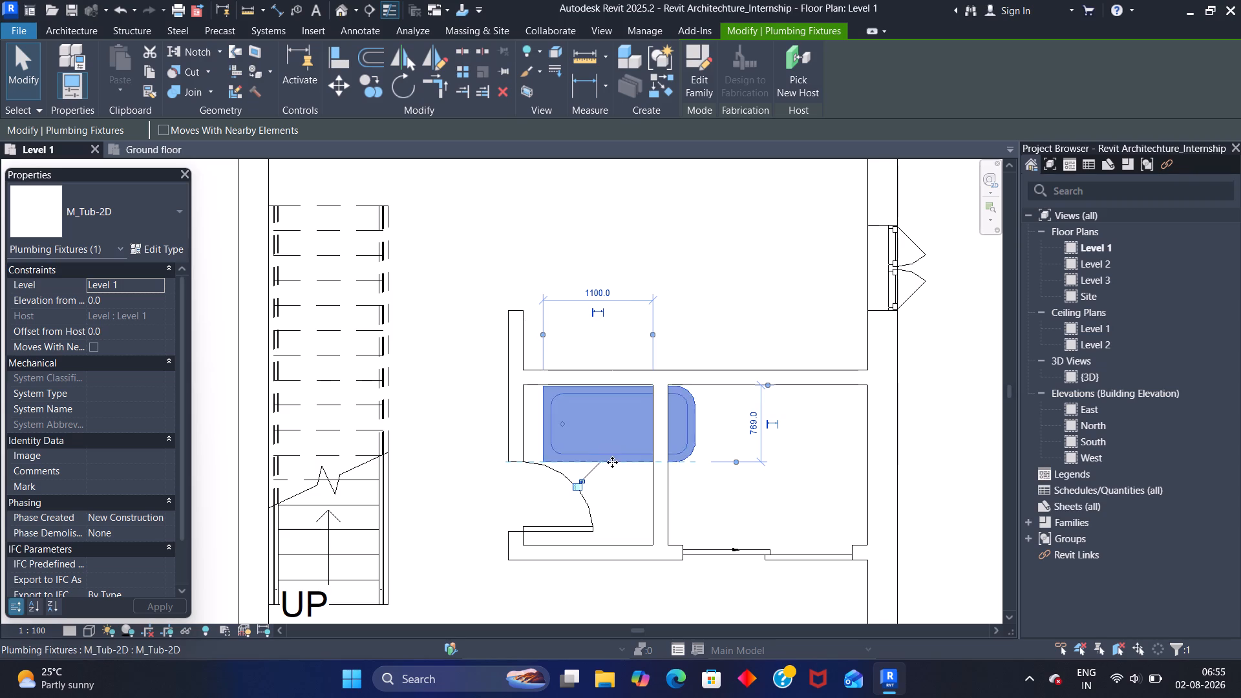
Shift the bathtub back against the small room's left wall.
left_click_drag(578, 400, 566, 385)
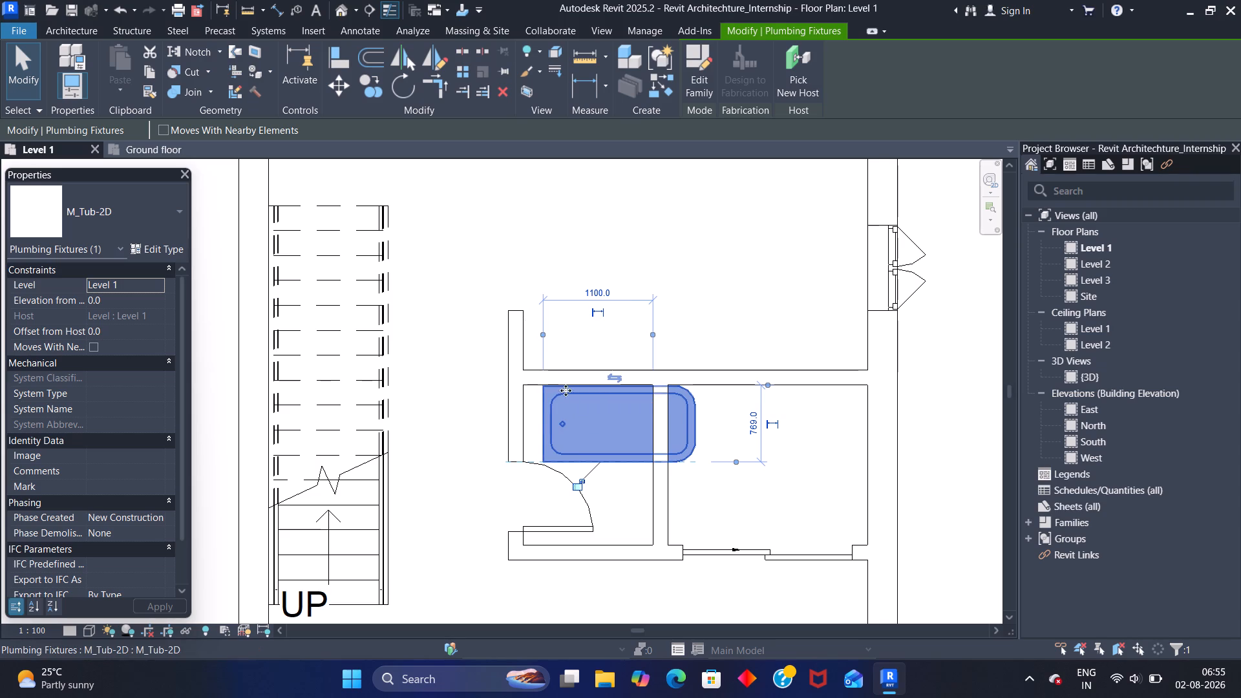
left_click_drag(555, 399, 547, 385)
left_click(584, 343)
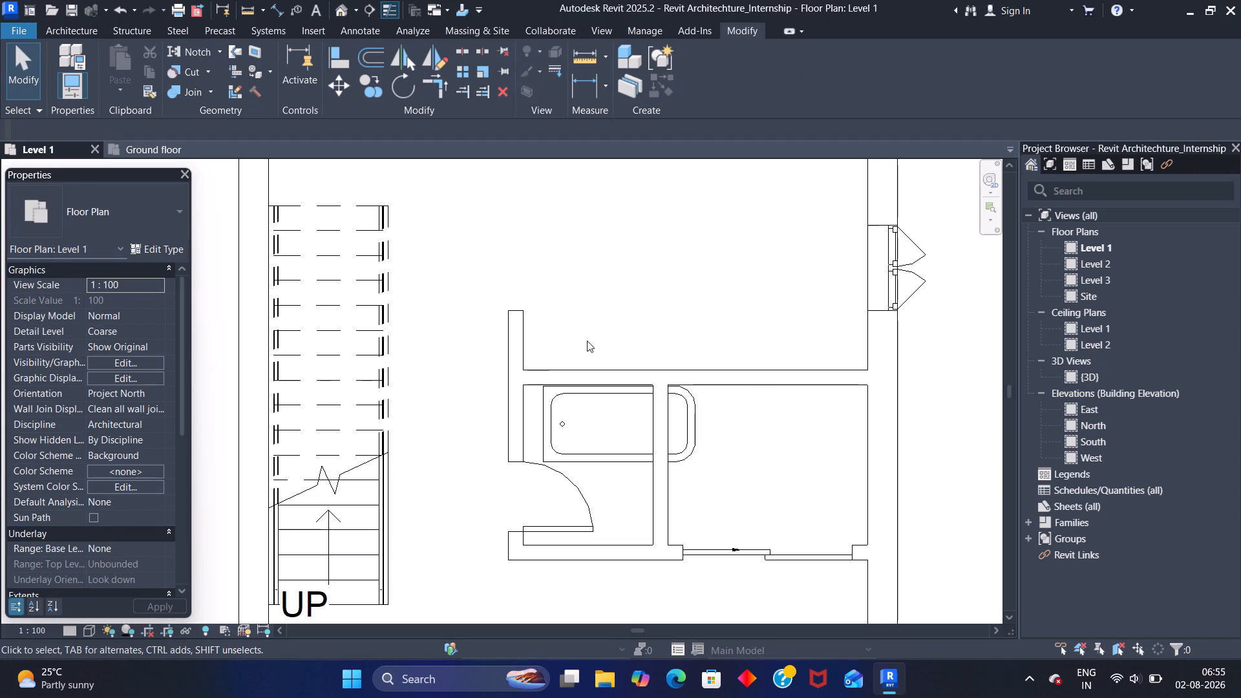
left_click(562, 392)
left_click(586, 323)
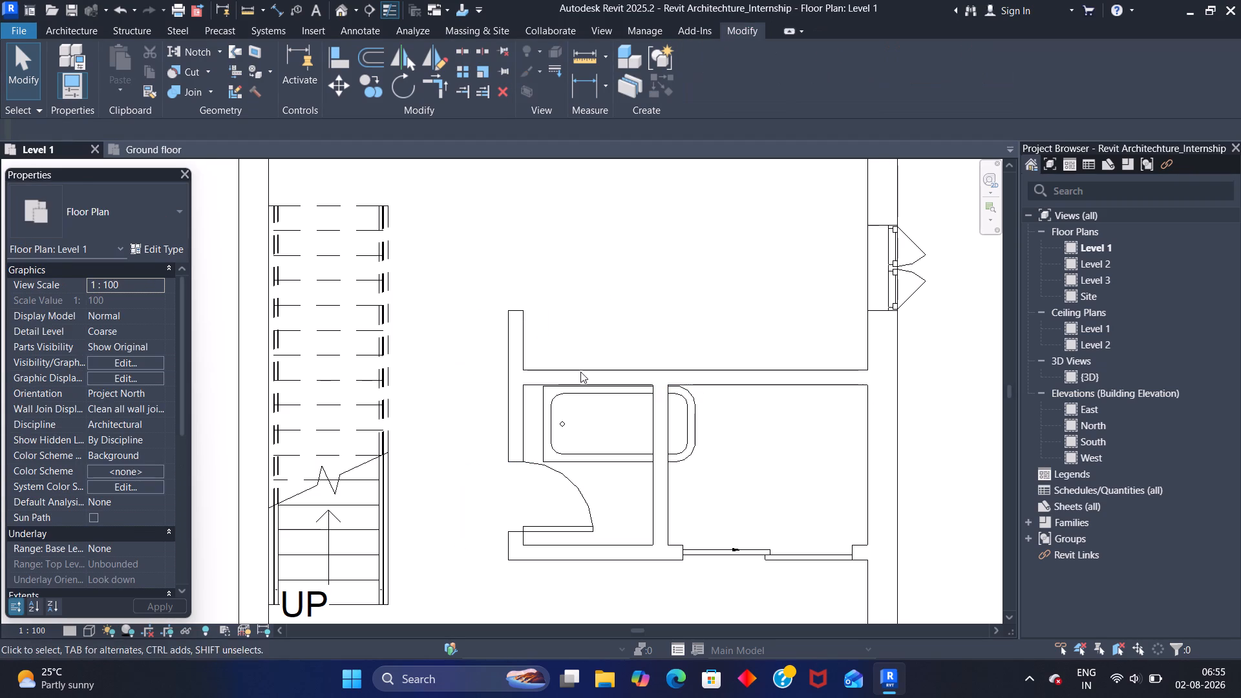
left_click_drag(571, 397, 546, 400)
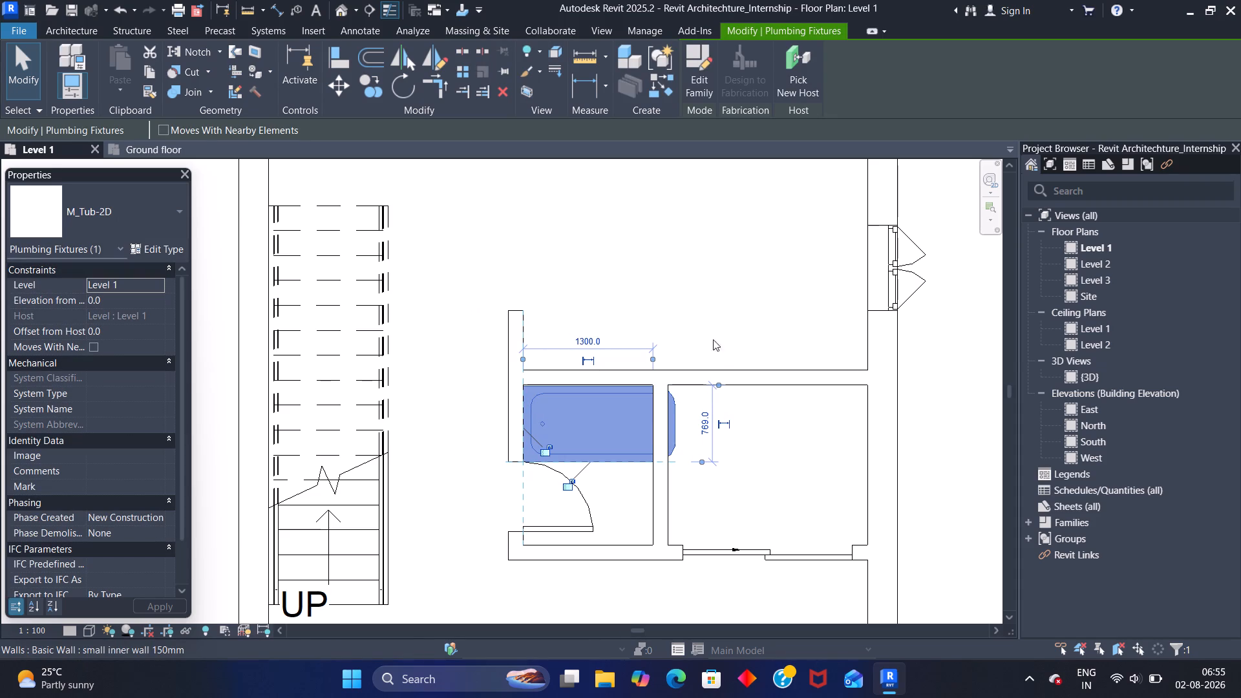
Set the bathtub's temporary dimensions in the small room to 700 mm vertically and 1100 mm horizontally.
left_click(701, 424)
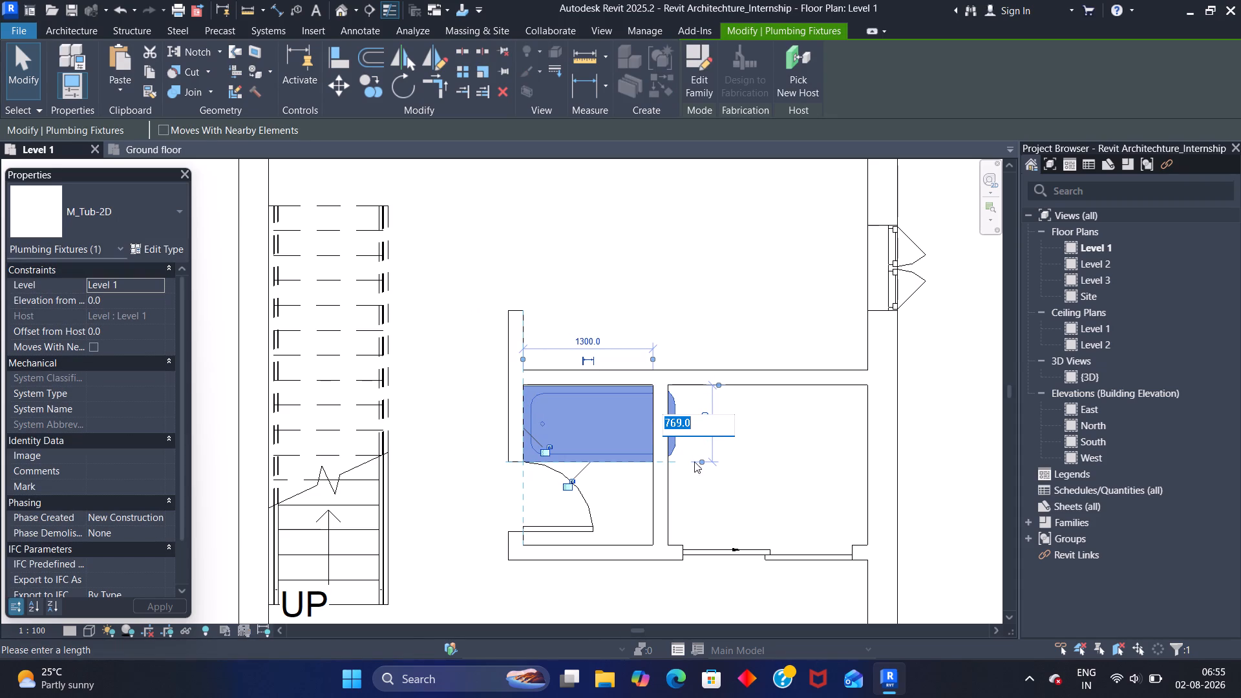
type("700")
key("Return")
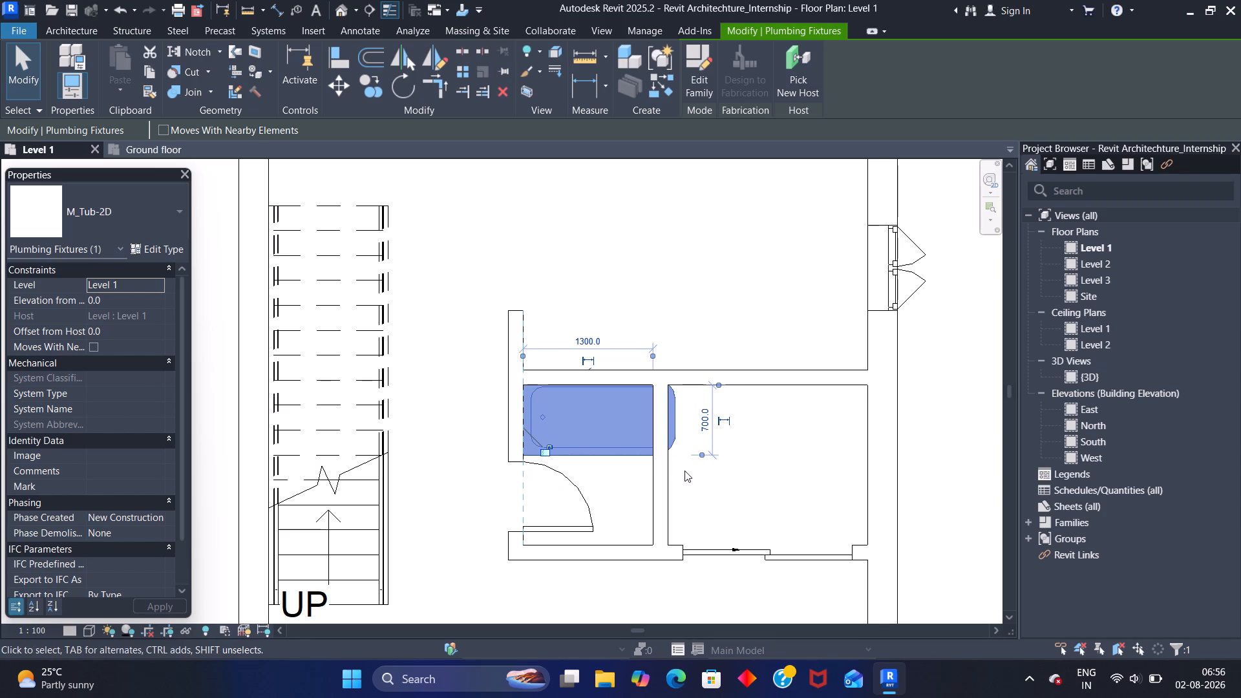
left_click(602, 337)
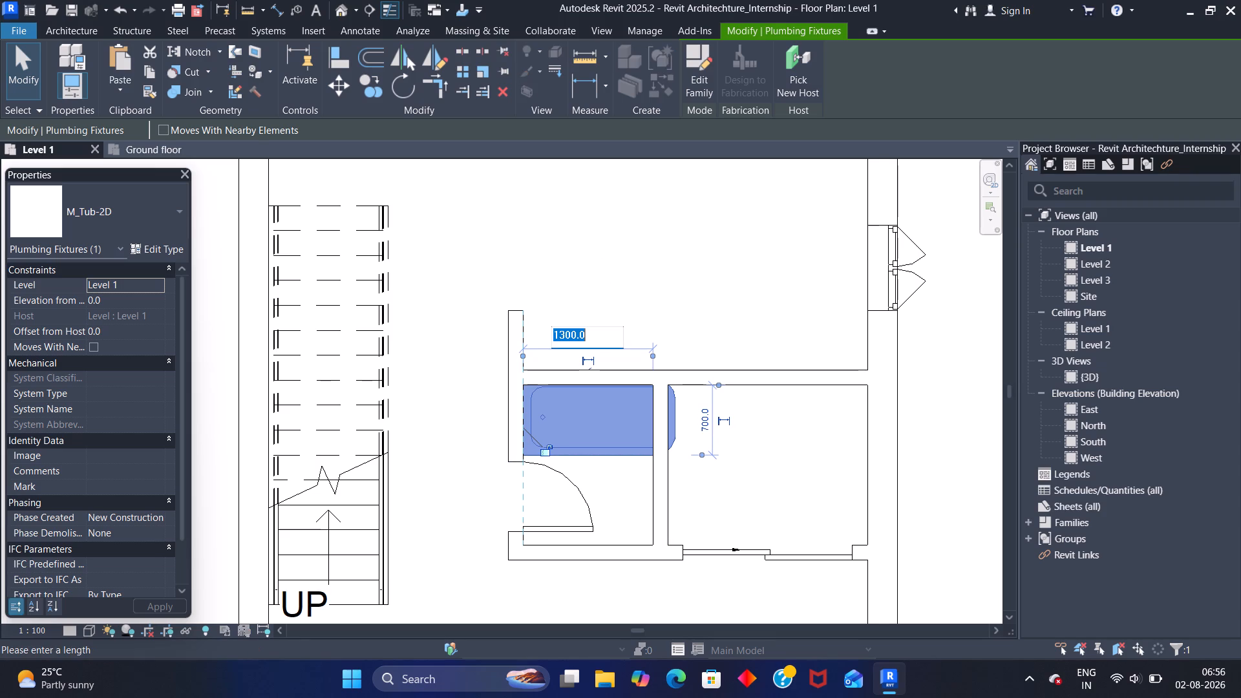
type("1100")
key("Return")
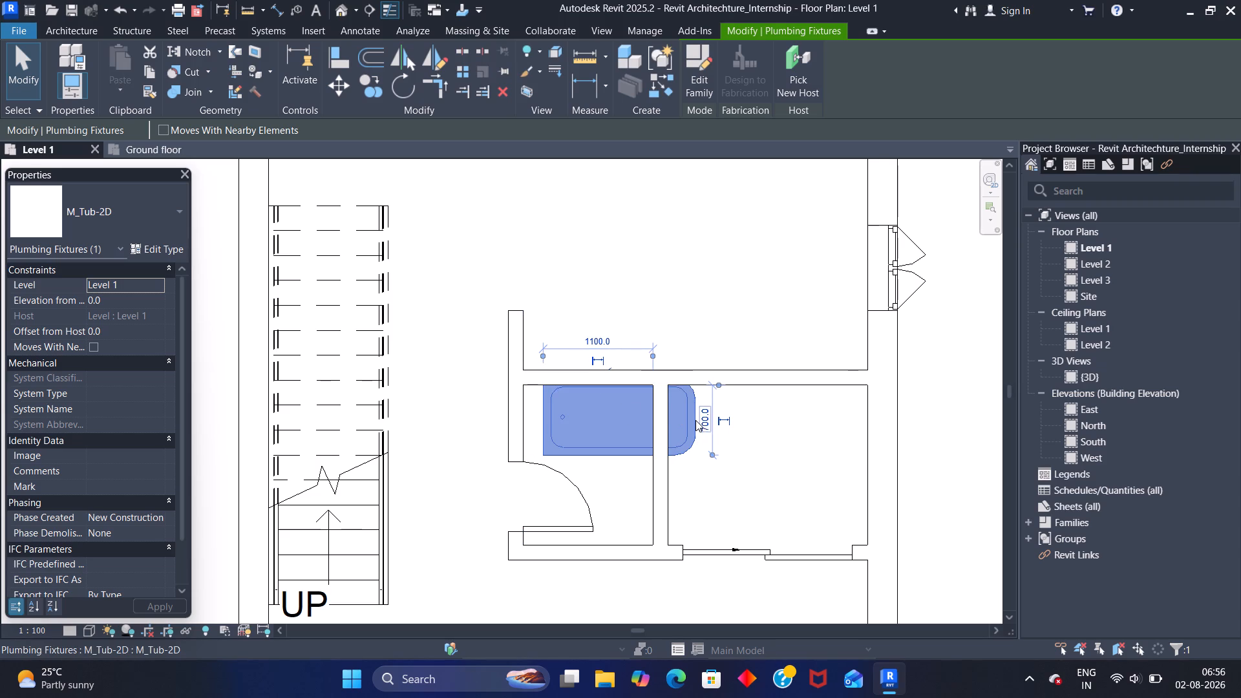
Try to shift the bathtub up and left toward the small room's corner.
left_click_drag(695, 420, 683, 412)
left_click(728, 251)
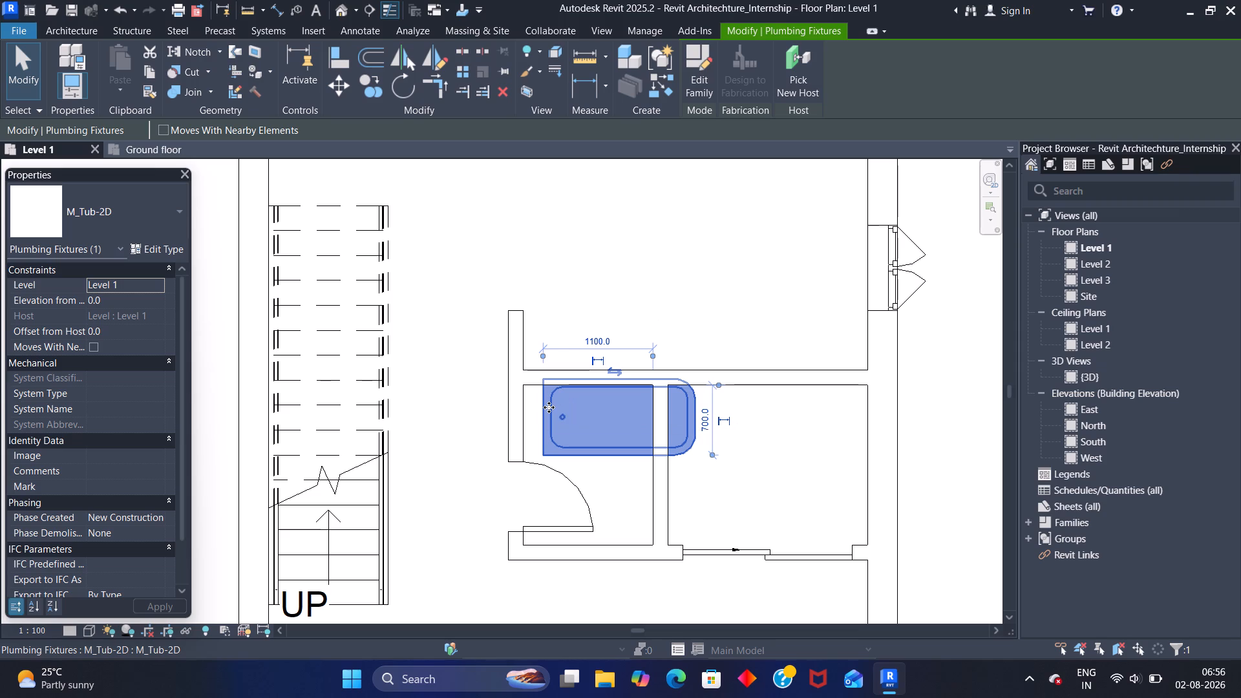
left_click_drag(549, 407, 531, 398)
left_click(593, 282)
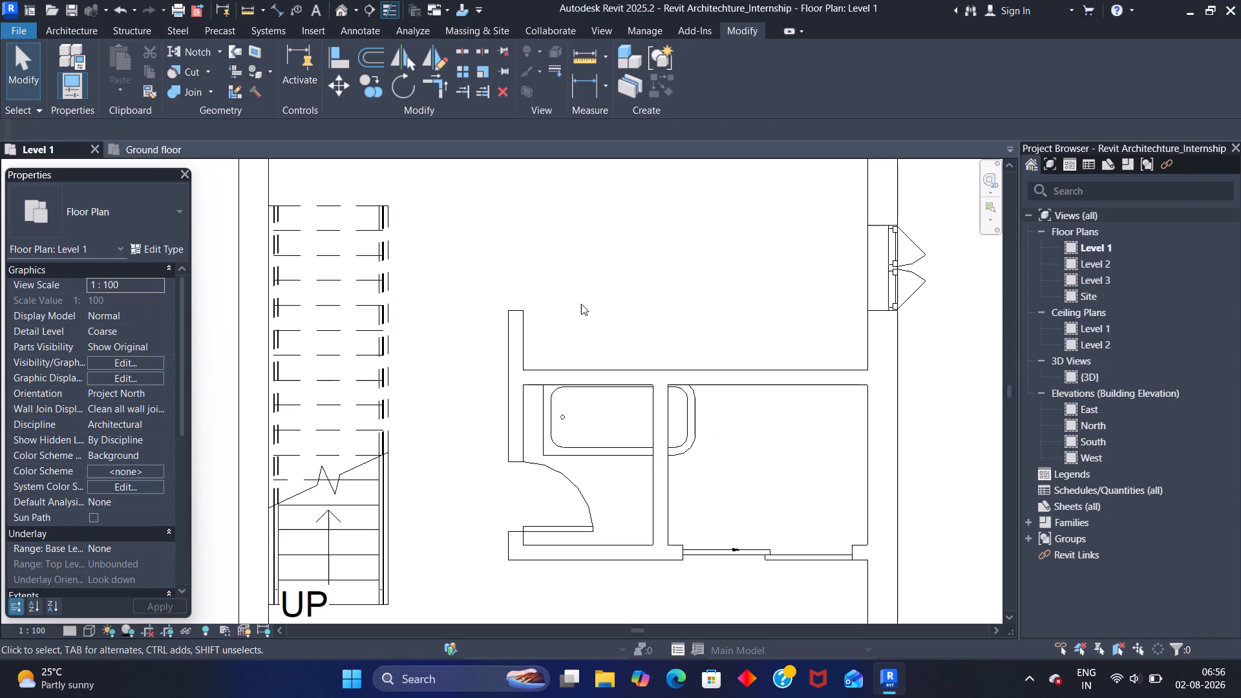
Move the bathtub out of the small room into the open area above its upper wall.
left_click_drag(562, 418, 534, 415)
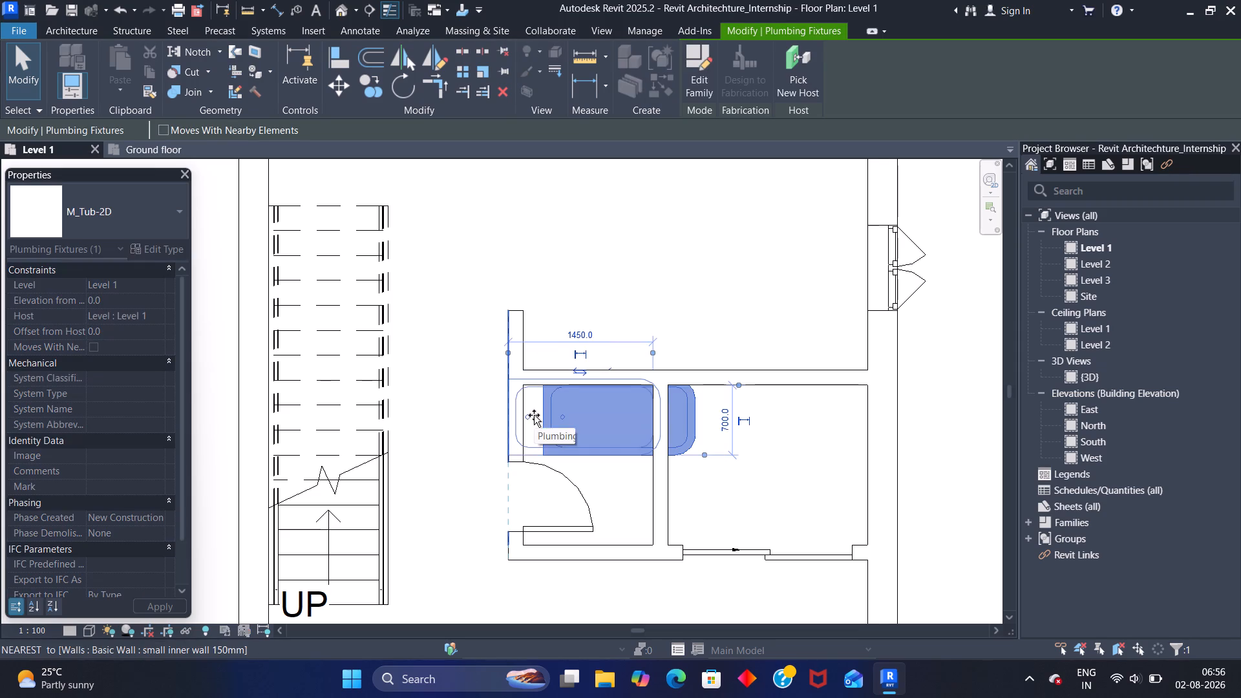
left_click_drag(534, 415, 568, 236)
scroll(609, 237, "down", 1)
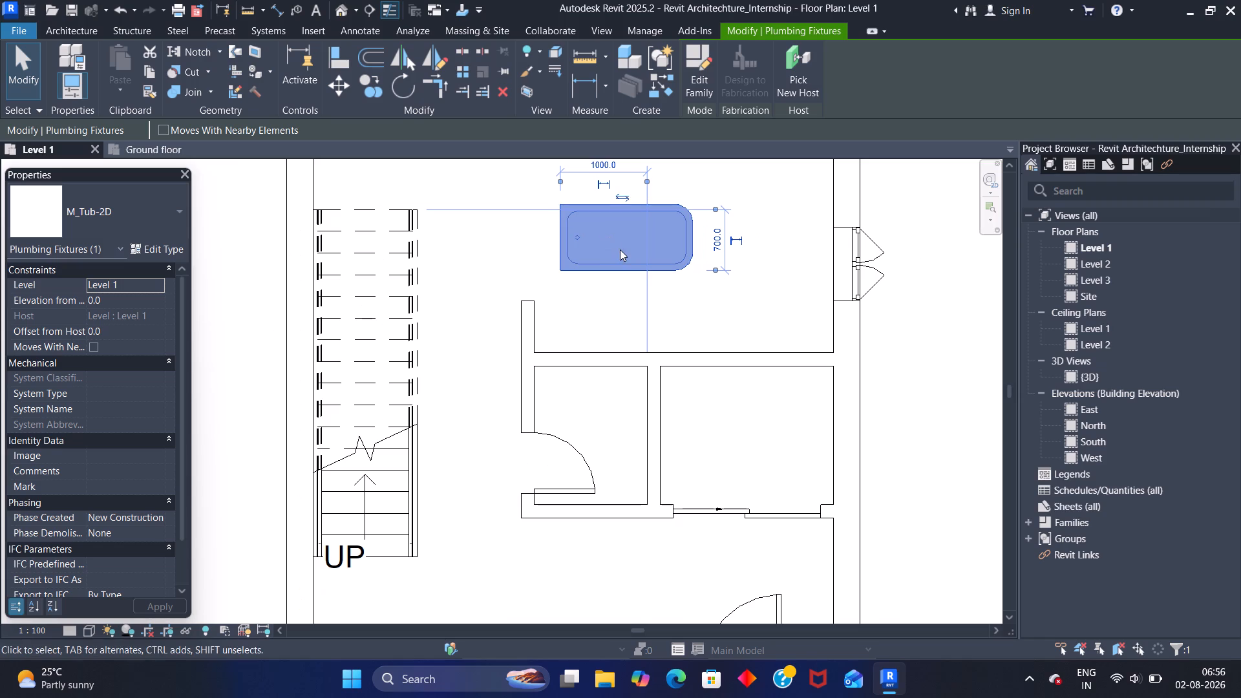
left_click(577, 241)
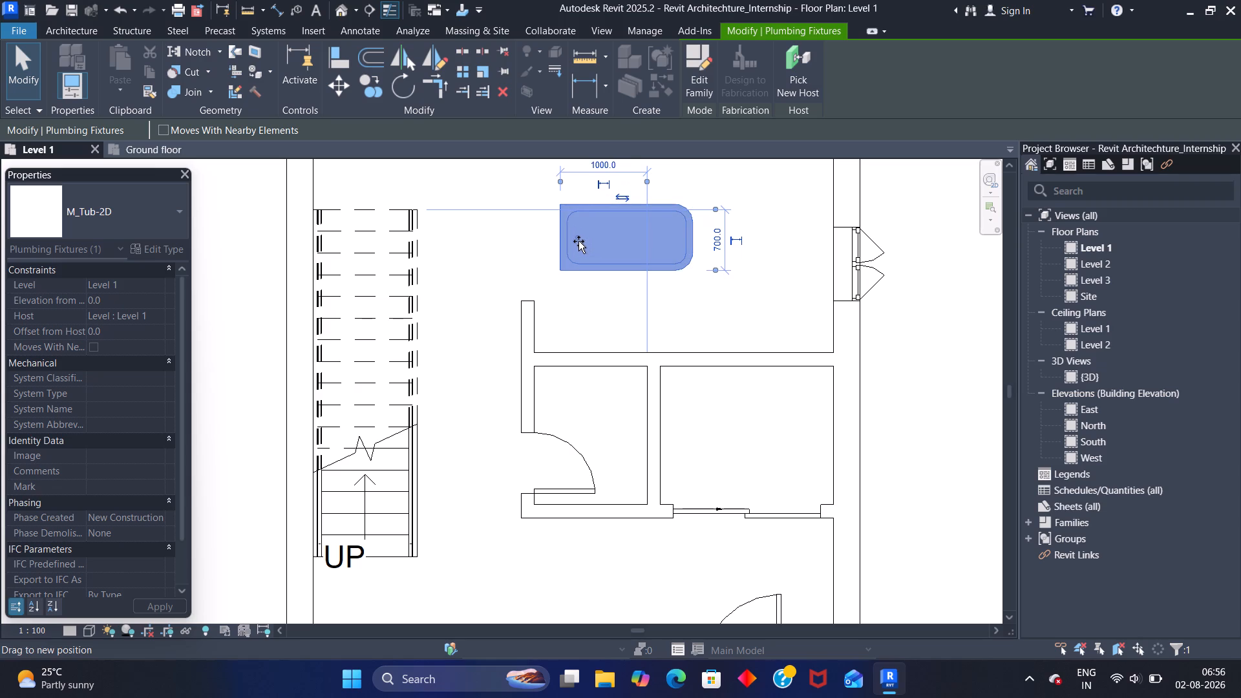
scroll(653, 255, "down", 1)
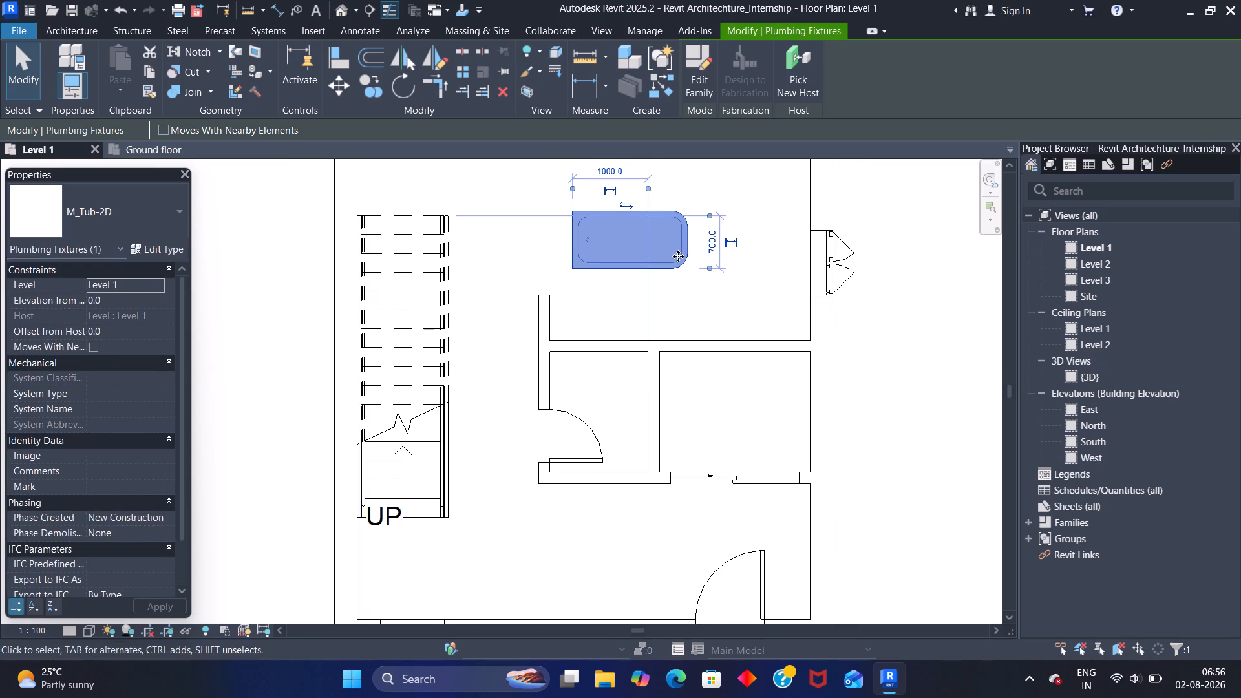
left_click(677, 195)
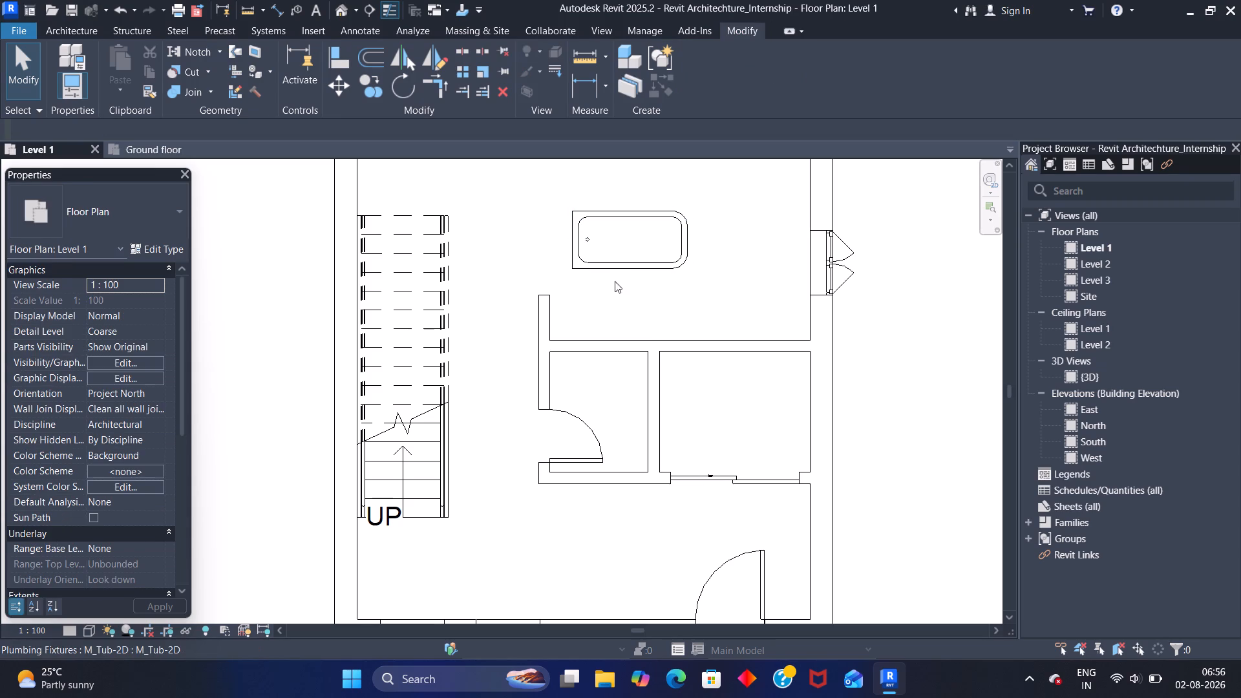
Check the temporary dimensions of the small room's upper wall, its partition wall and the bathtub.
left_click(582, 339)
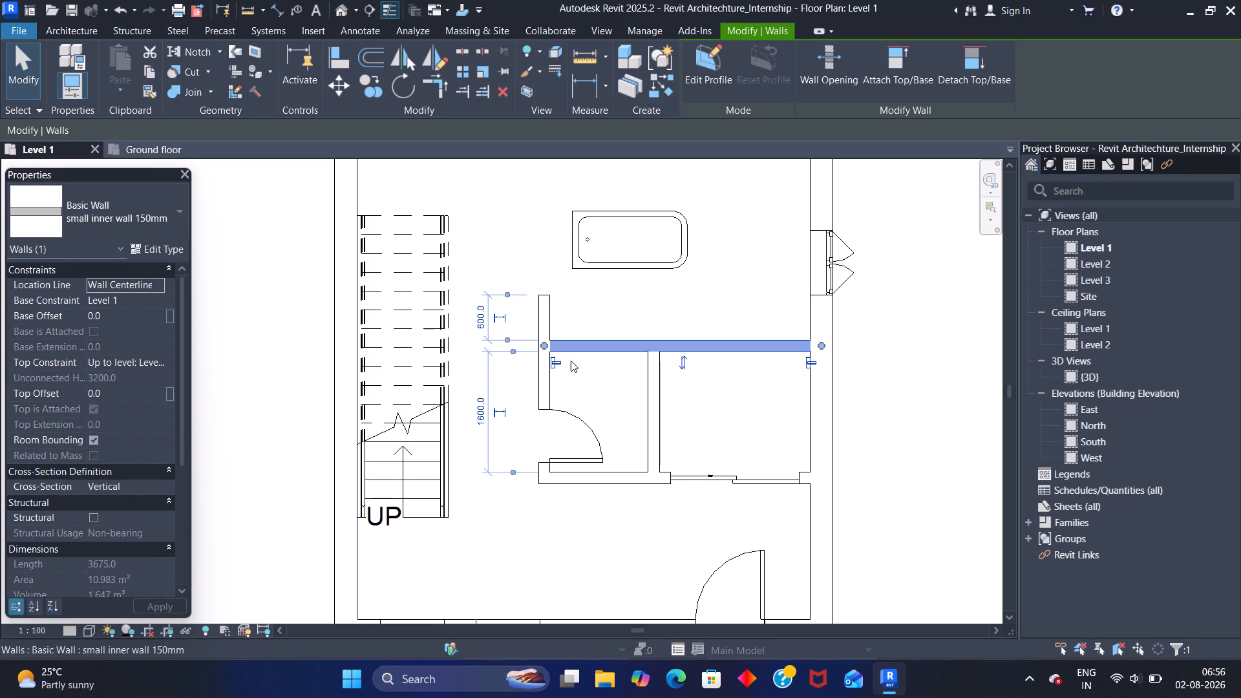
left_click(650, 383)
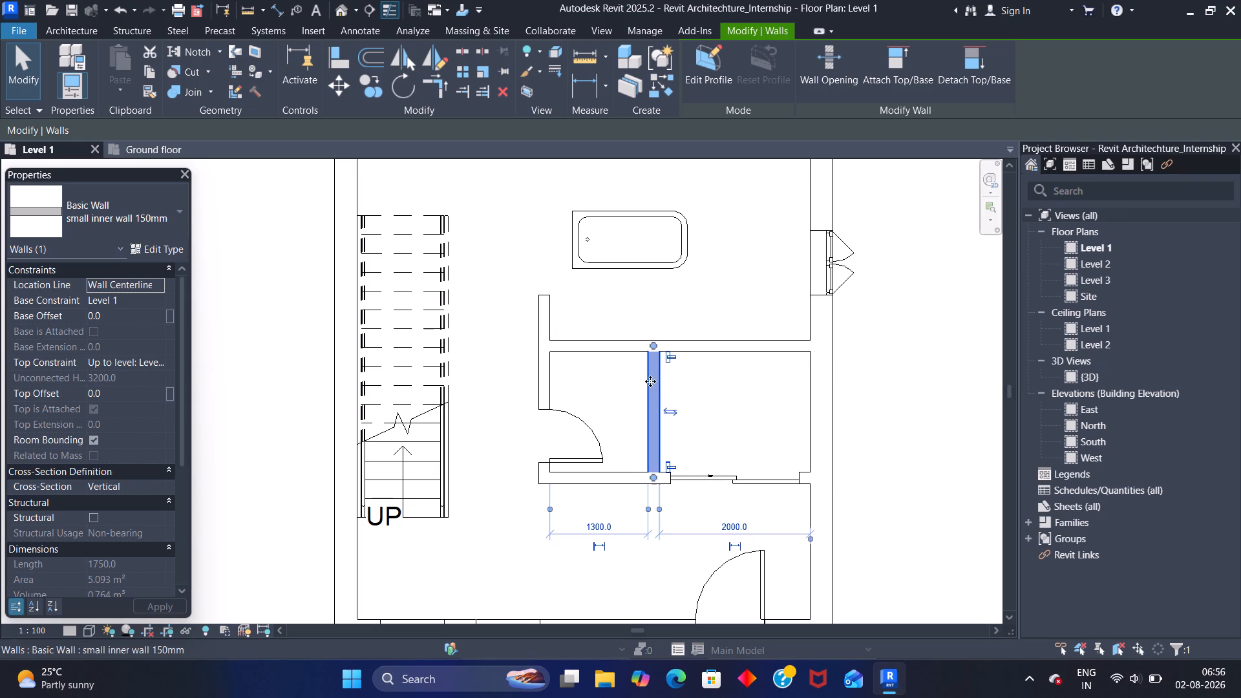
left_click(621, 279)
left_click(616, 263)
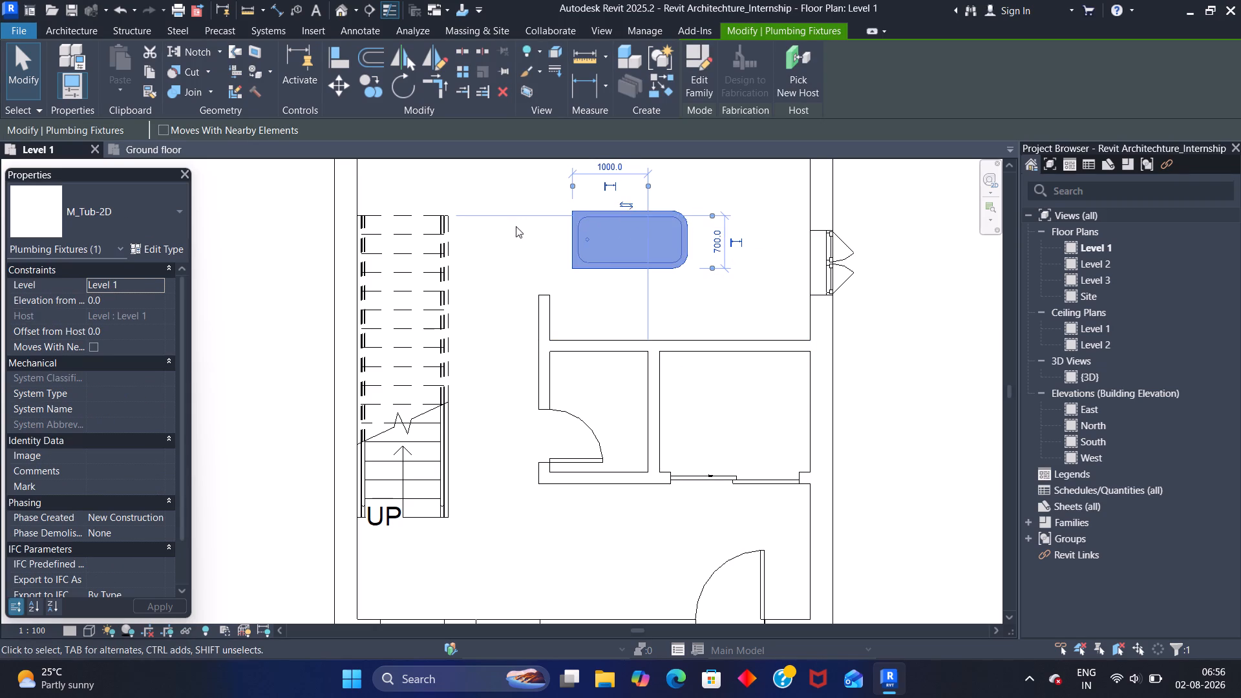
left_click(520, 184)
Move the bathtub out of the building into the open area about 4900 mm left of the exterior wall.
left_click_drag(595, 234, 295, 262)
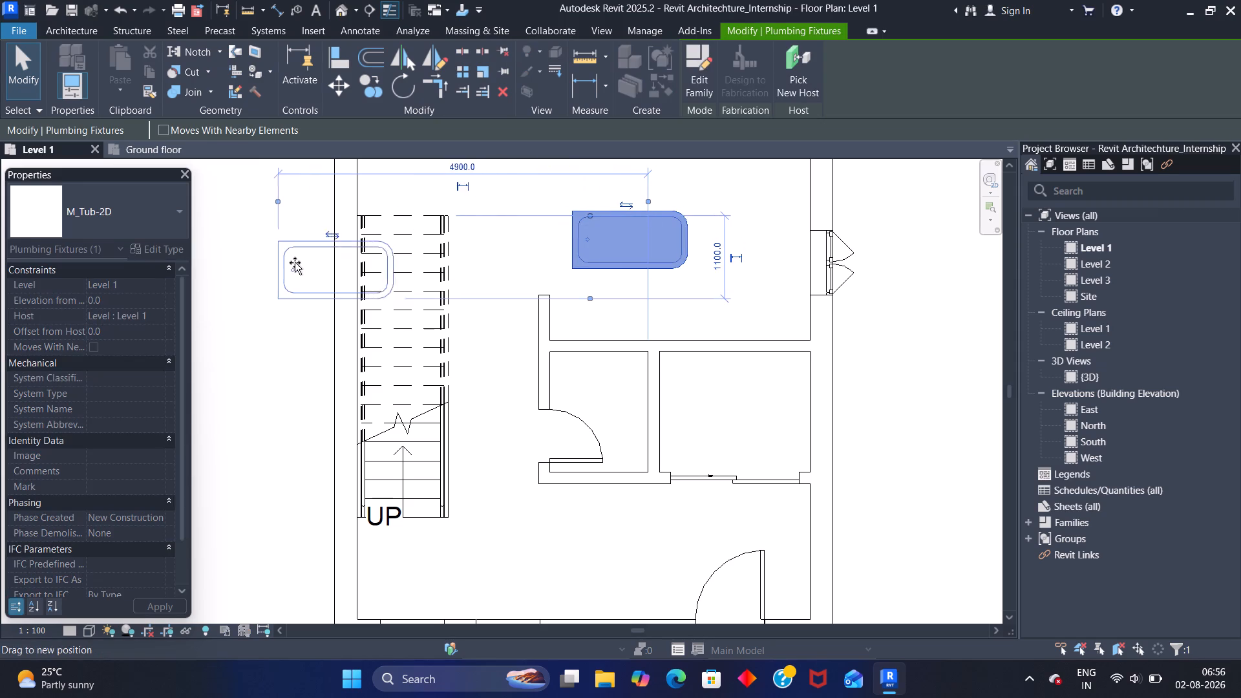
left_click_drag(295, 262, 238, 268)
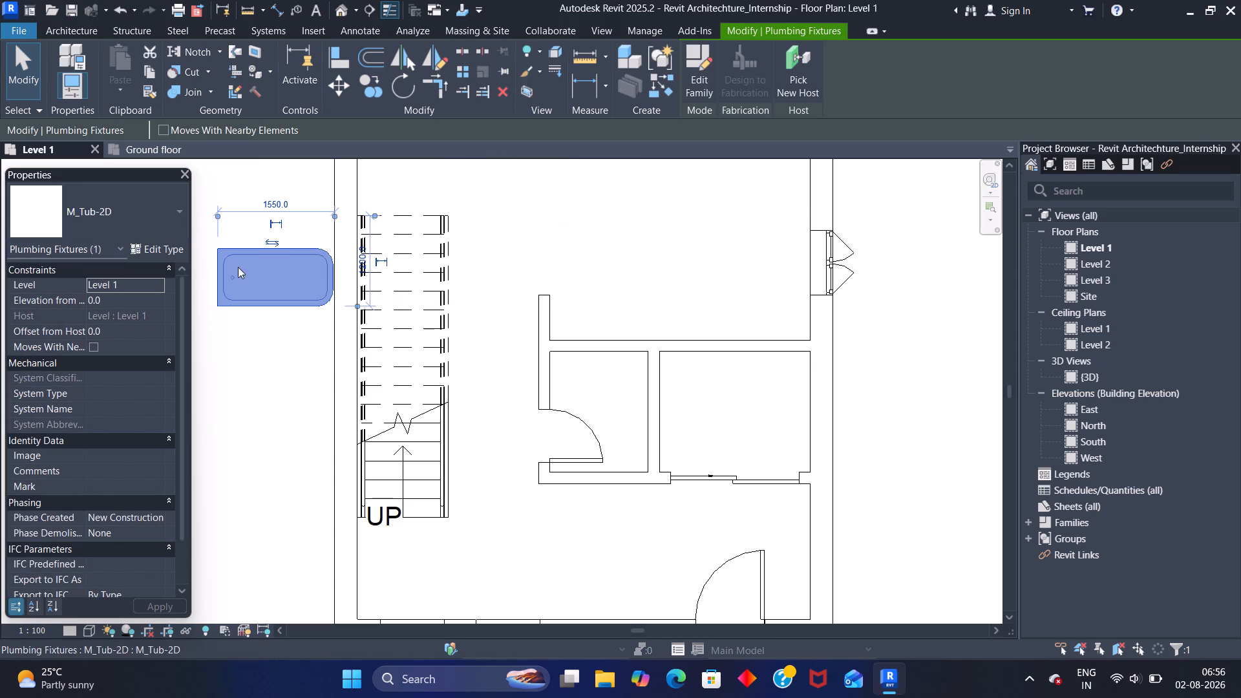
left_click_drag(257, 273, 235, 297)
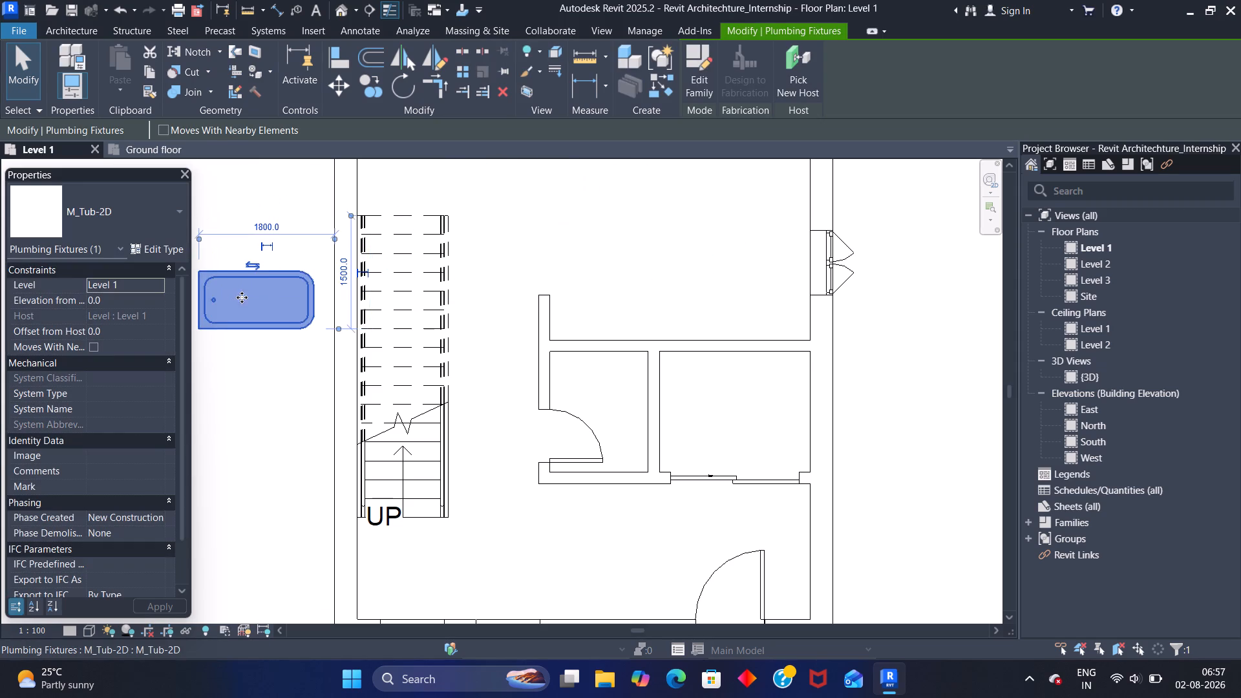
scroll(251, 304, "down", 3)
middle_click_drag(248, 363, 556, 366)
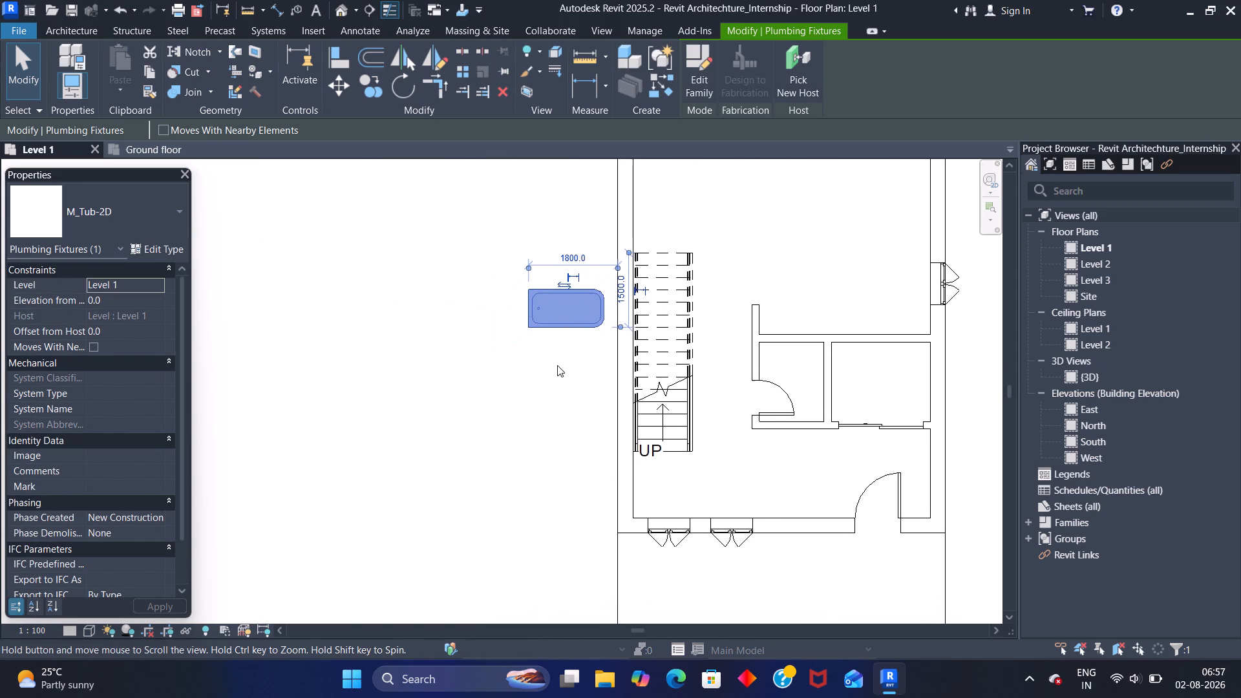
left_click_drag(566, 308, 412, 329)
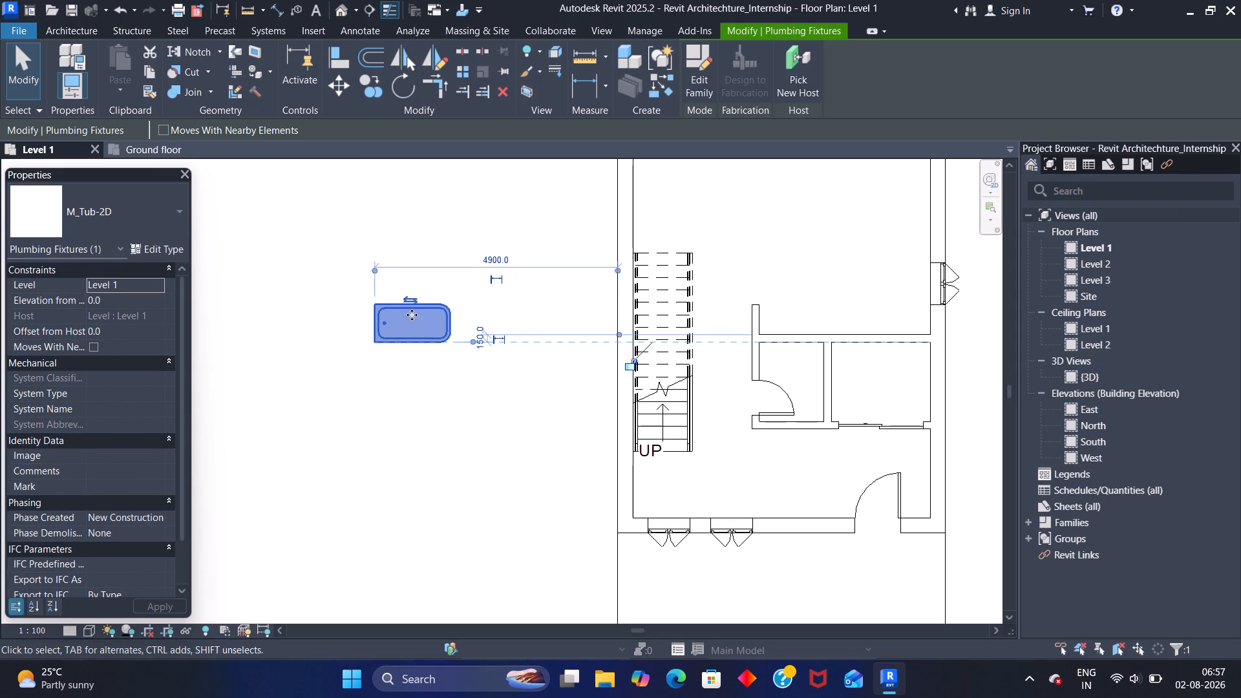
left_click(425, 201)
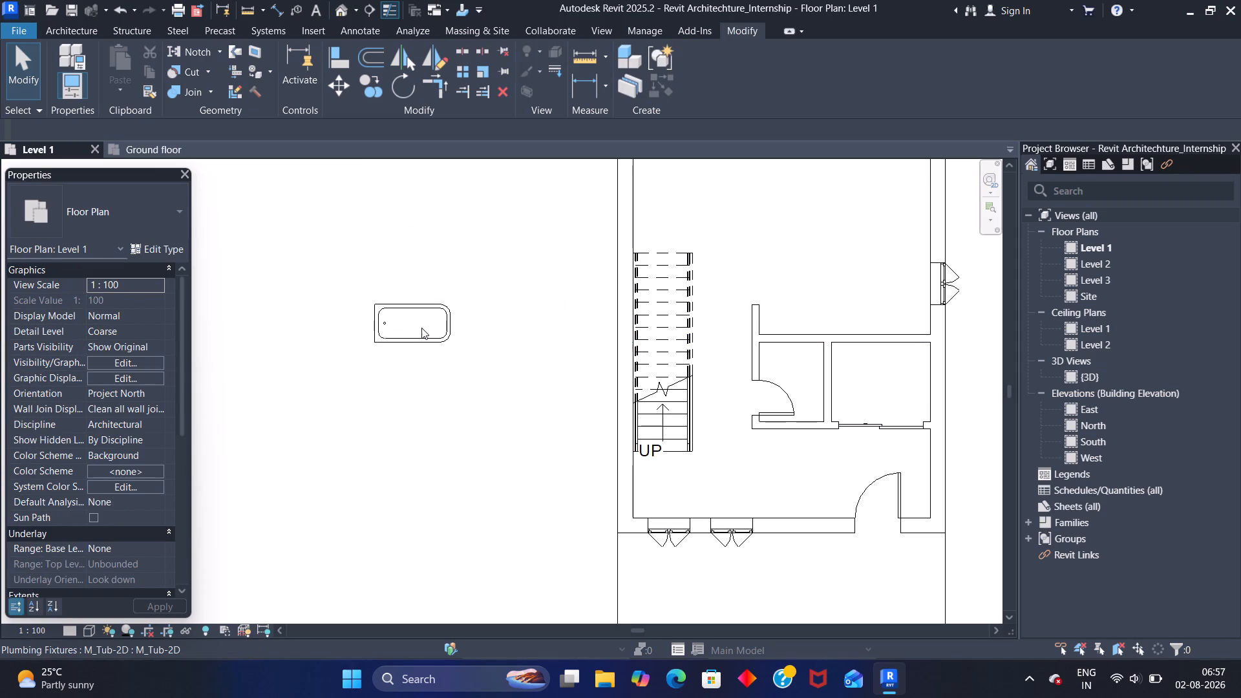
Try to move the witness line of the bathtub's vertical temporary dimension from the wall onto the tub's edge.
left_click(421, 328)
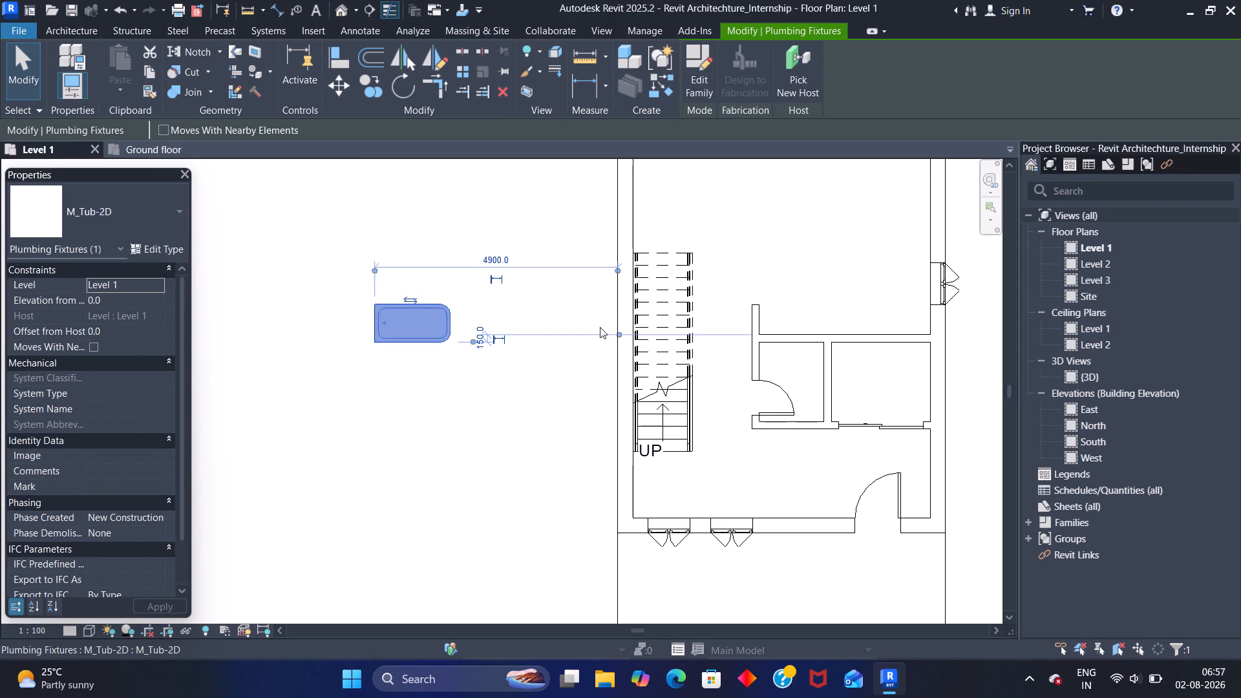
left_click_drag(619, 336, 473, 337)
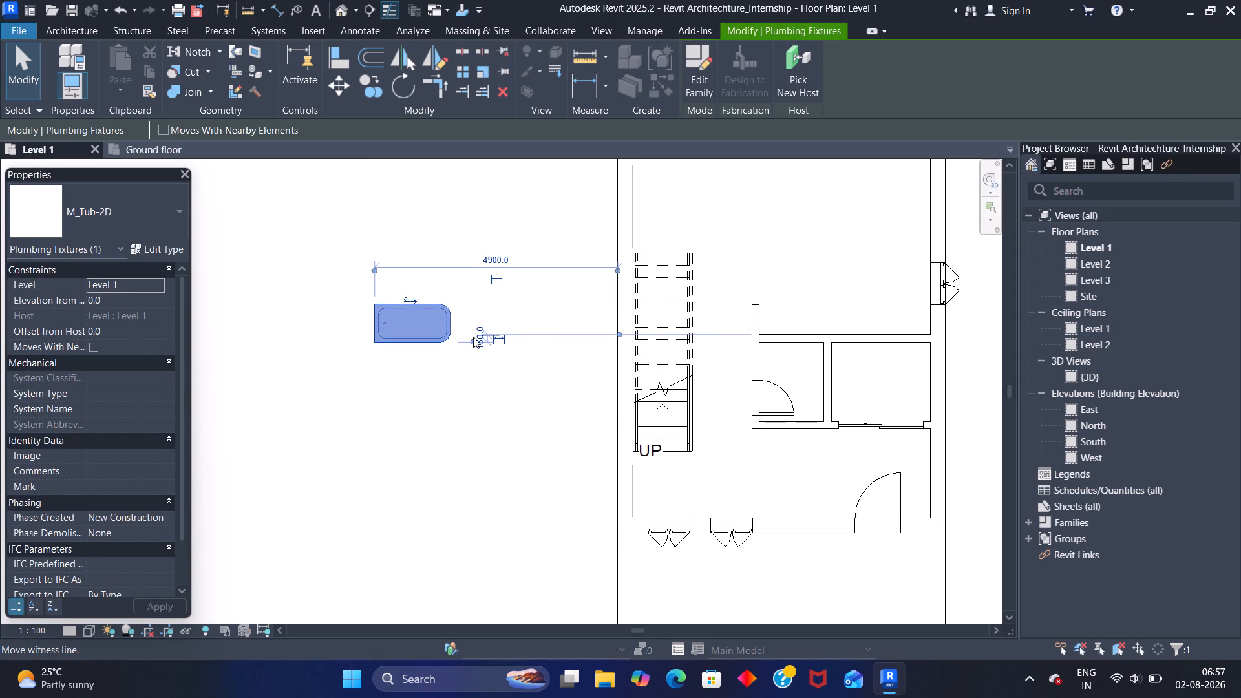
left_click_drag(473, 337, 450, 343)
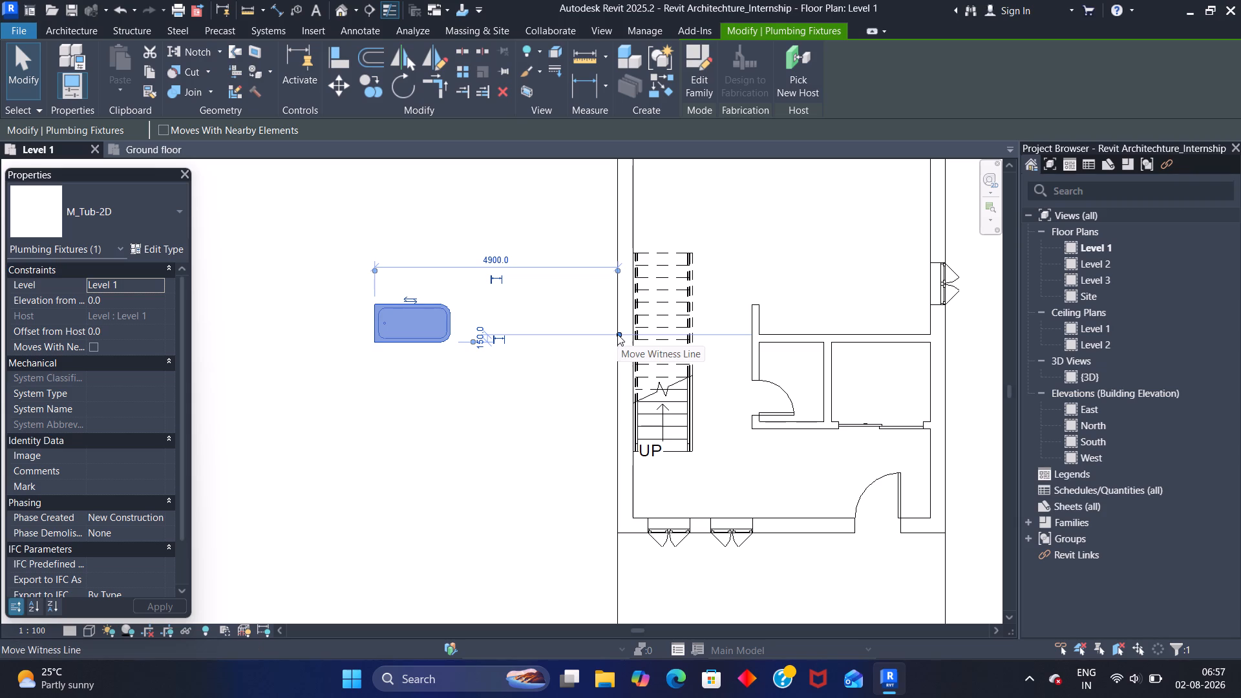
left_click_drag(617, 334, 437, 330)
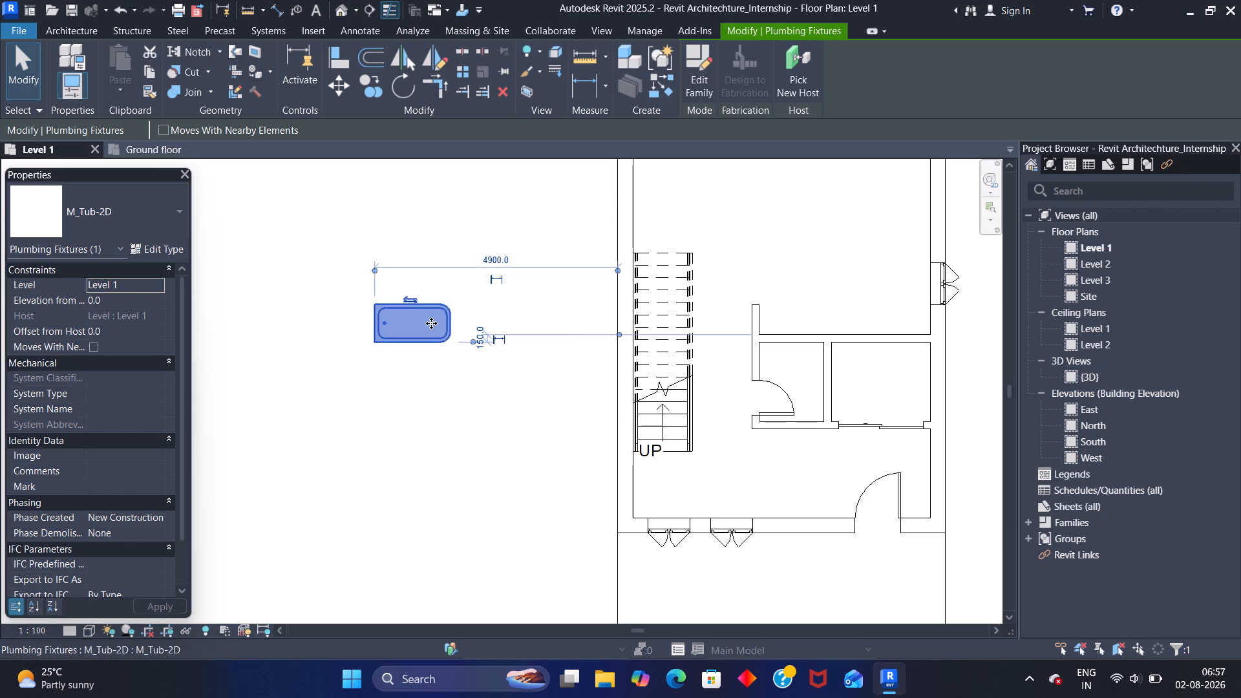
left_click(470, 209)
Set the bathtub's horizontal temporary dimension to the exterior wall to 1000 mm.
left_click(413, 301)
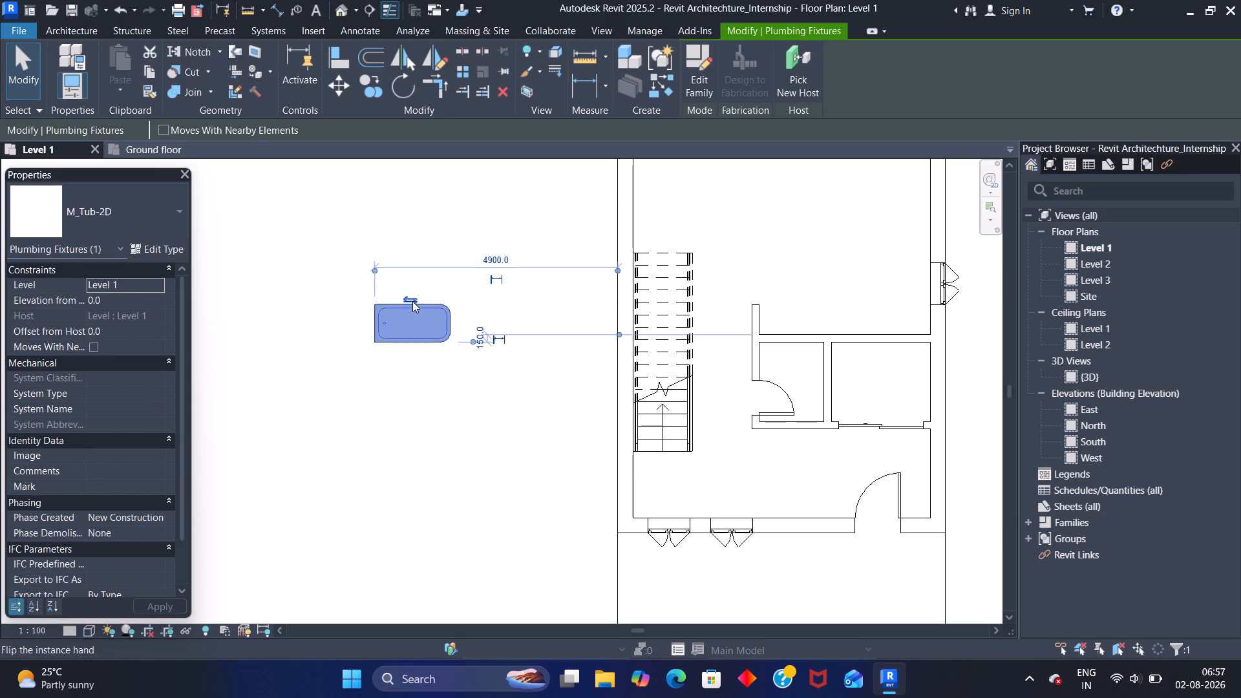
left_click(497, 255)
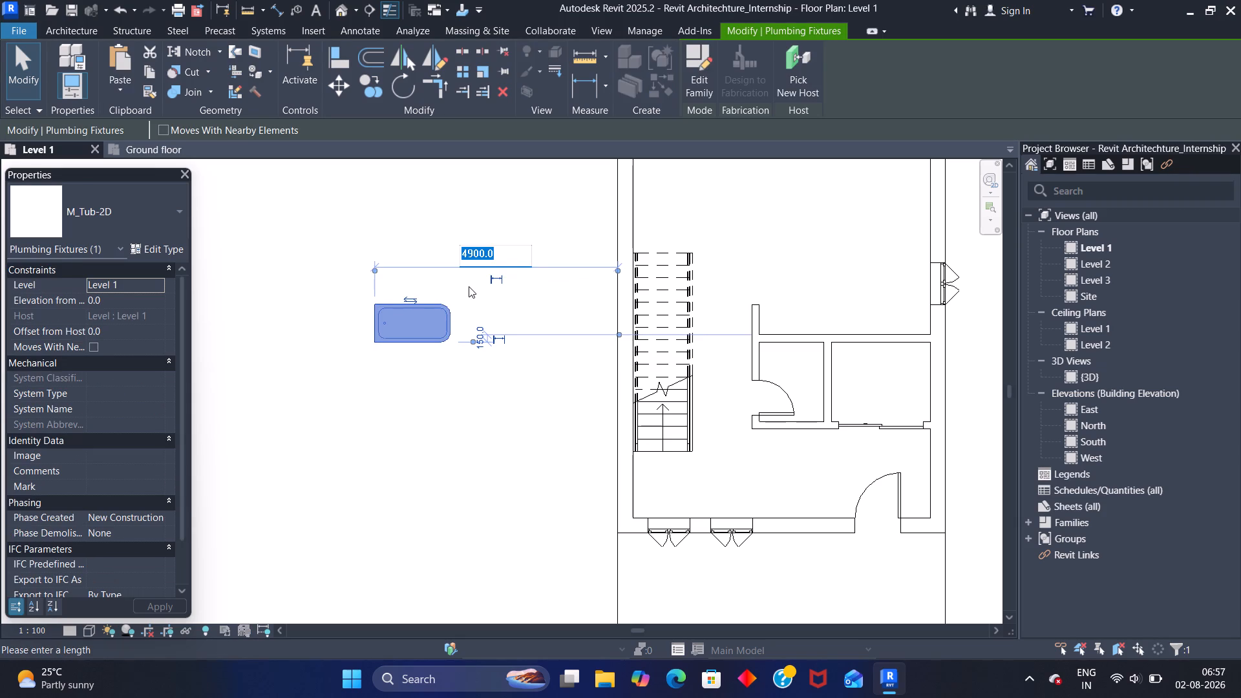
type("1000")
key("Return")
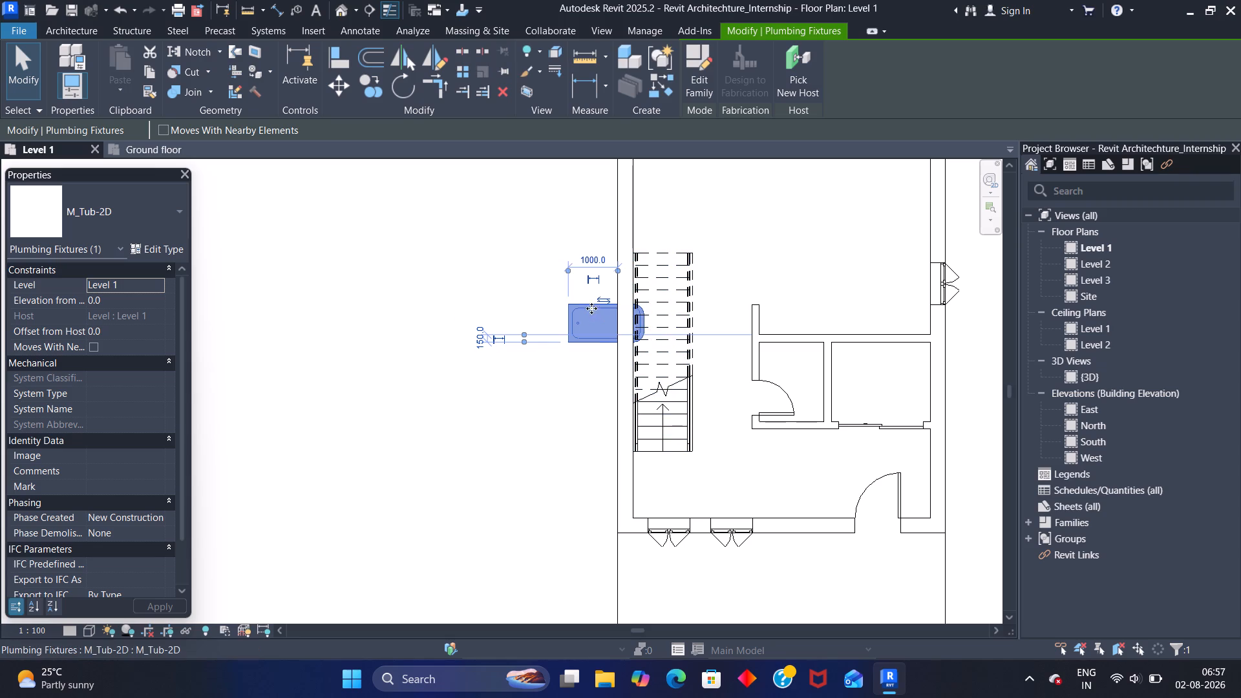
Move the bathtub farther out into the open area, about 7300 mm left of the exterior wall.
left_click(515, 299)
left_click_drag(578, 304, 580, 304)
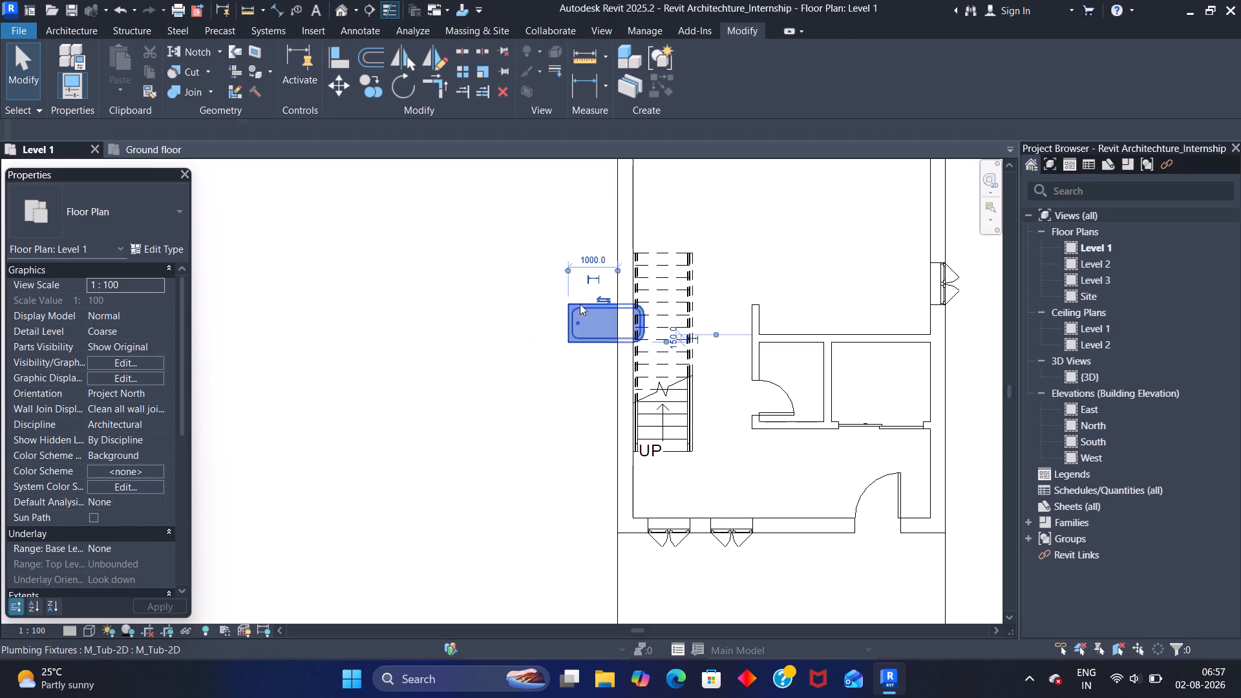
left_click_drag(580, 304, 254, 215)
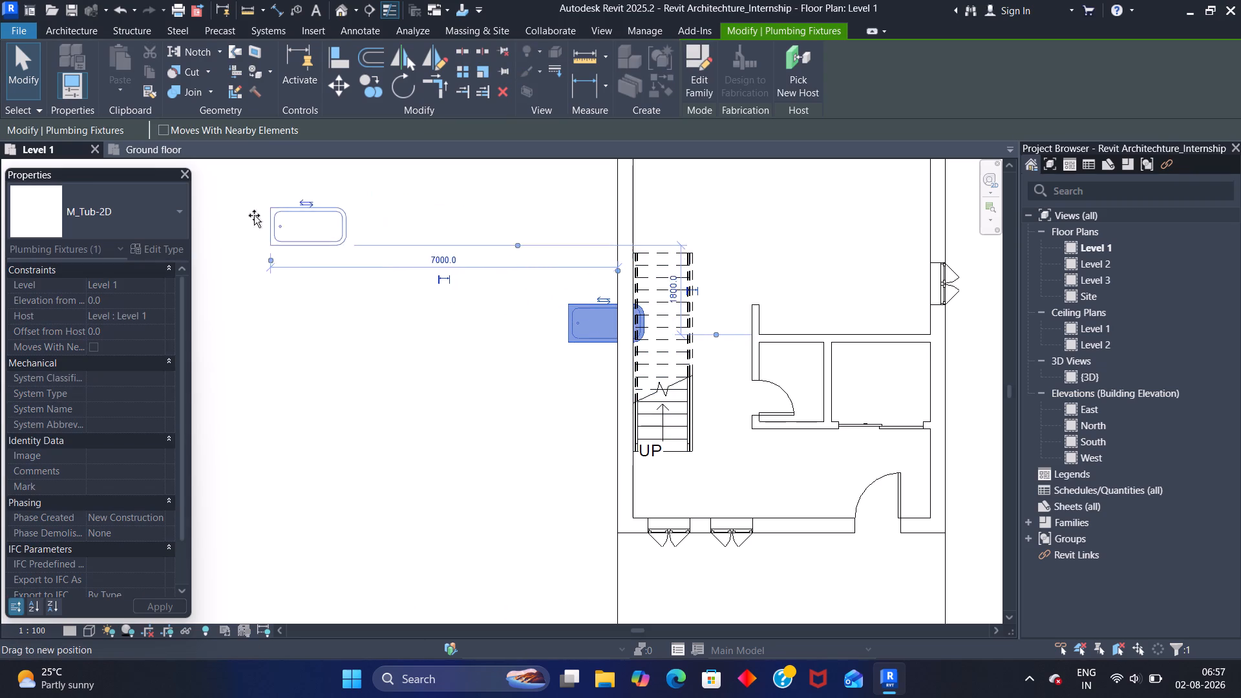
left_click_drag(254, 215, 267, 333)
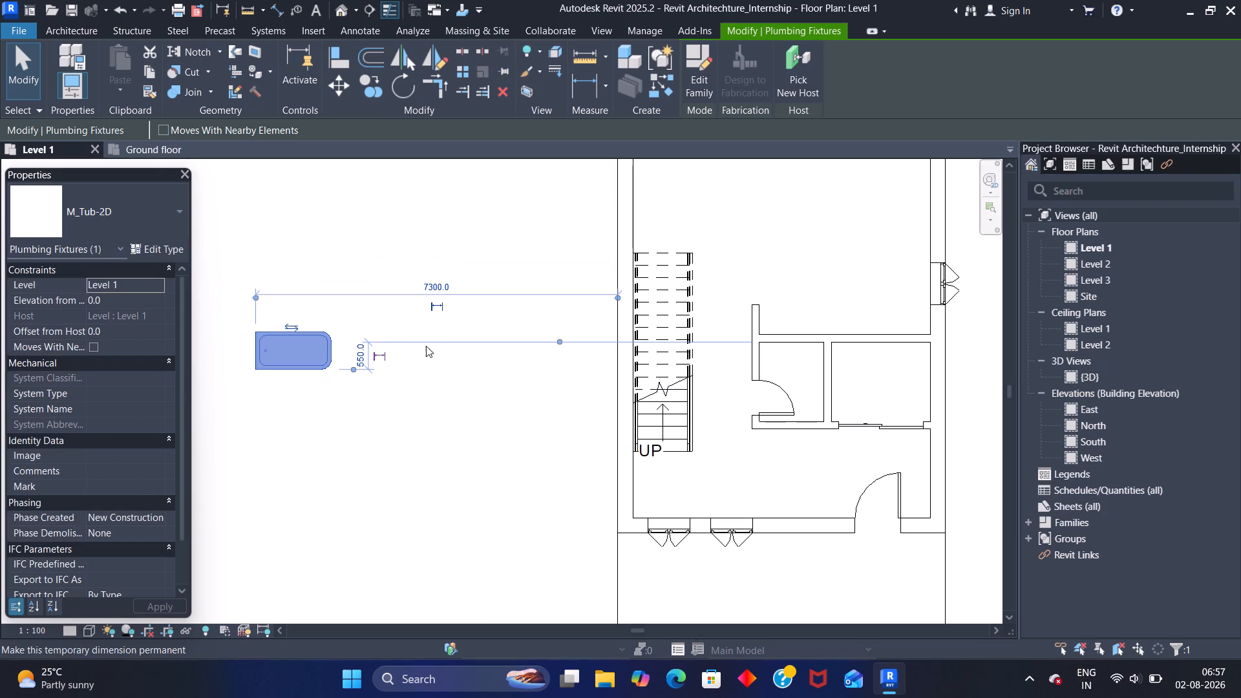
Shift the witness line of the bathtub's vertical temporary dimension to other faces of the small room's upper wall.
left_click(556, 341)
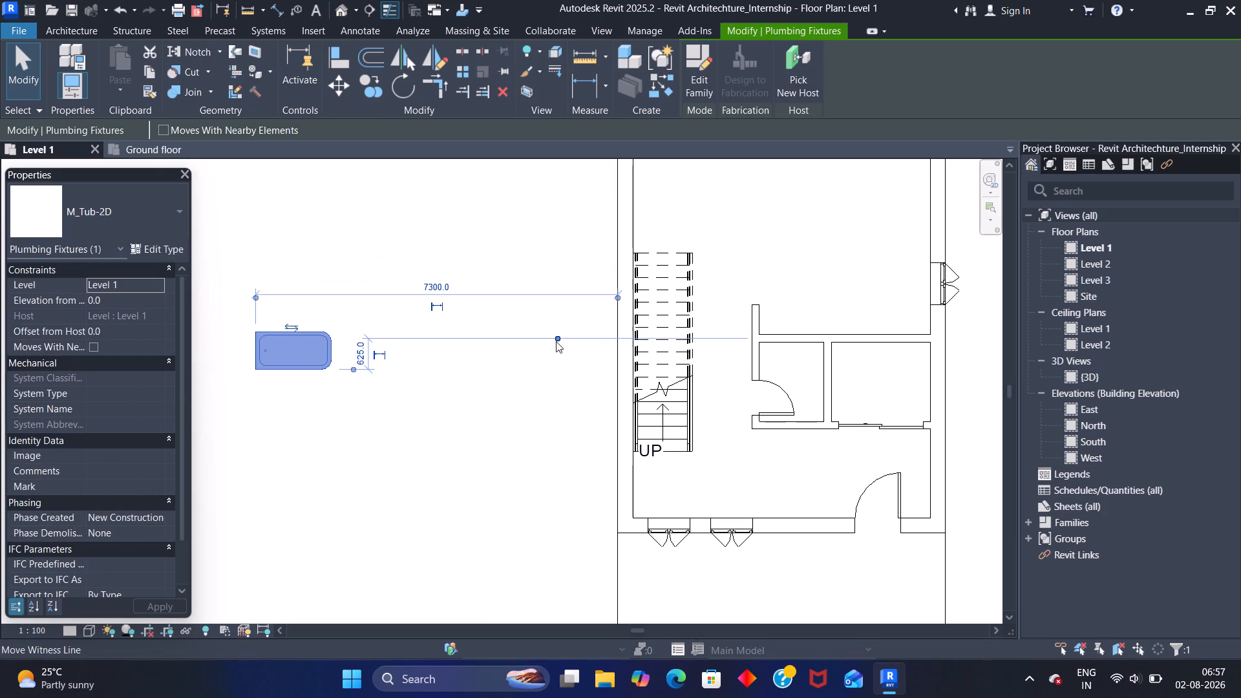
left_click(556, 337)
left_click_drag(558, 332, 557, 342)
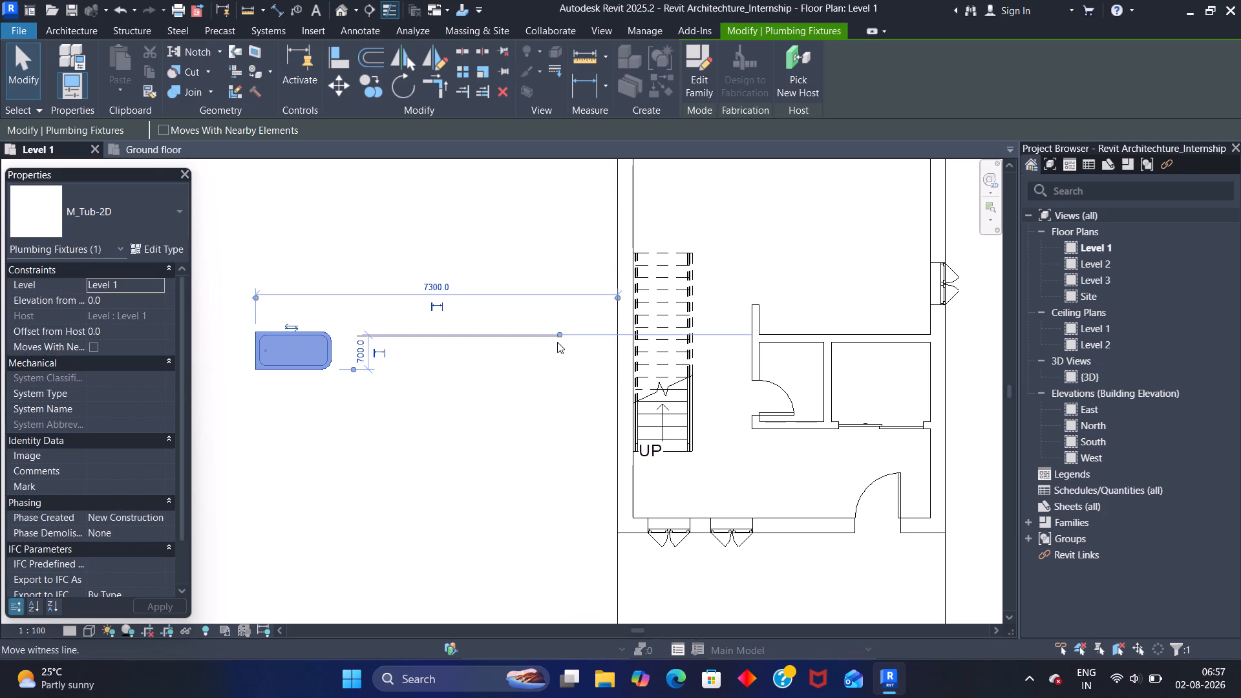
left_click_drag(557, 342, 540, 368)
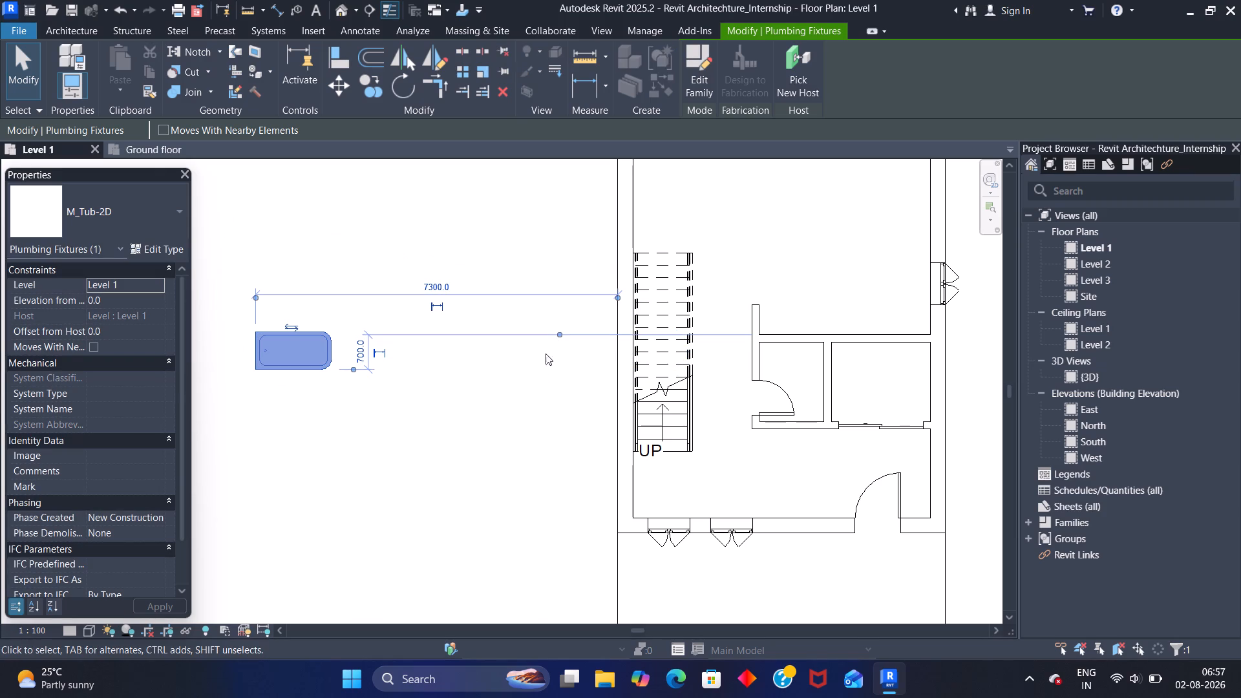
Delete the bathtub standing outside the building.
key("Delete")
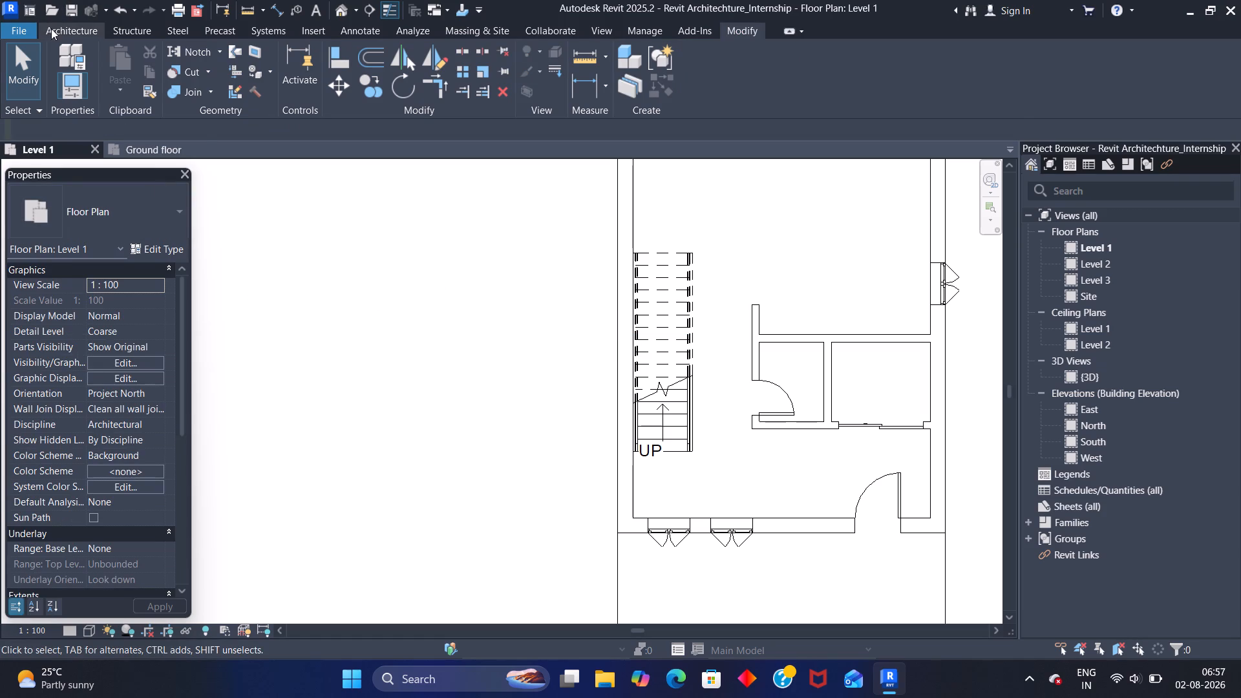
Place a new M_Tub-2D component in the small room, against its left and upper walls just above the door opening.
left_click(70, 26)
left_click(195, 68)
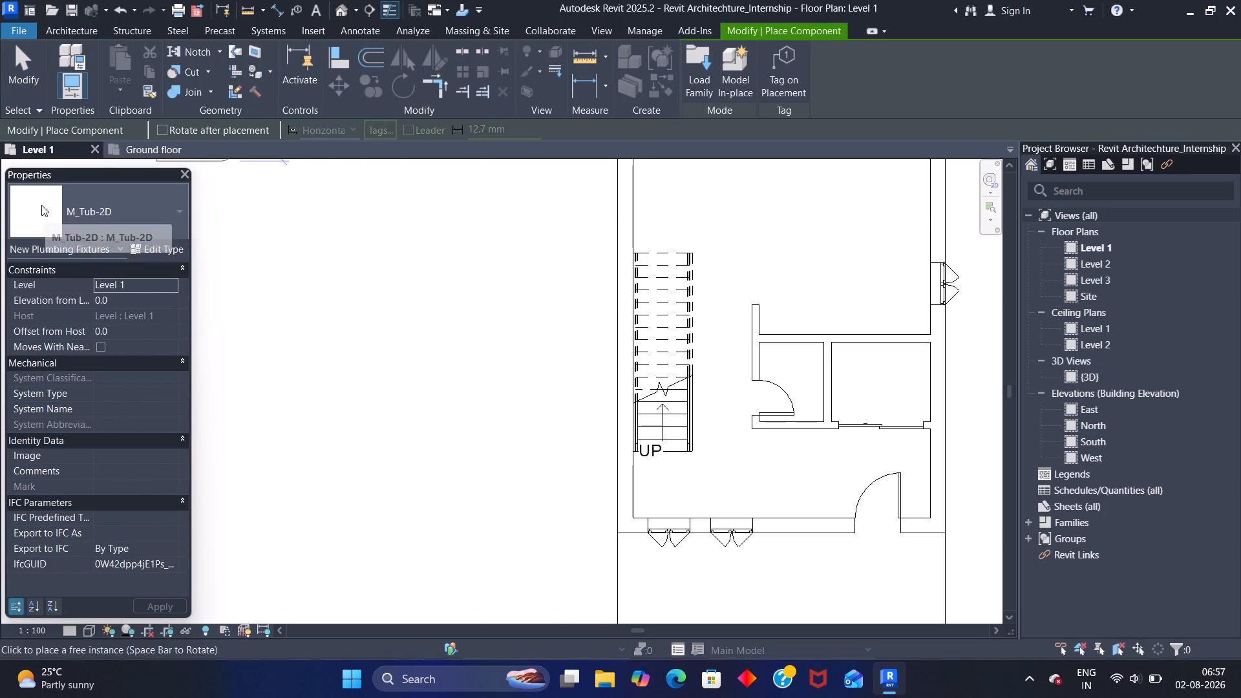
left_click(41, 205)
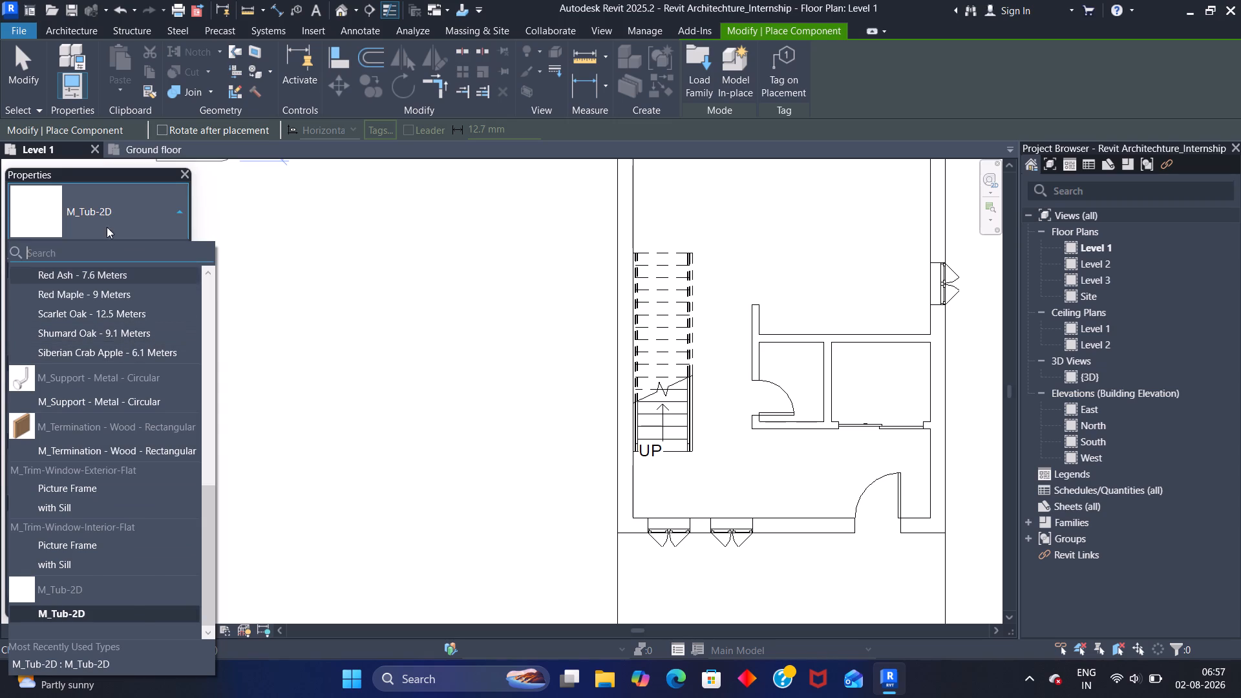
left_click(116, 215)
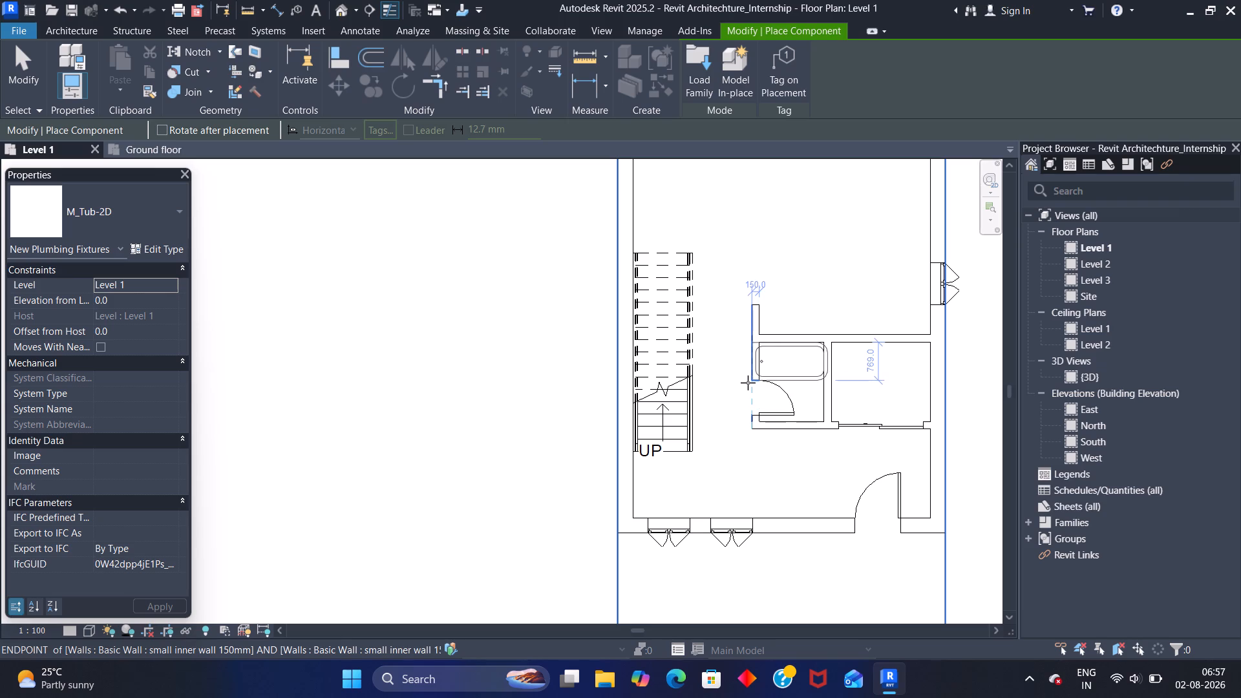
scroll(759, 383, "up", 6)
middle_click_drag(728, 379, 681, 359)
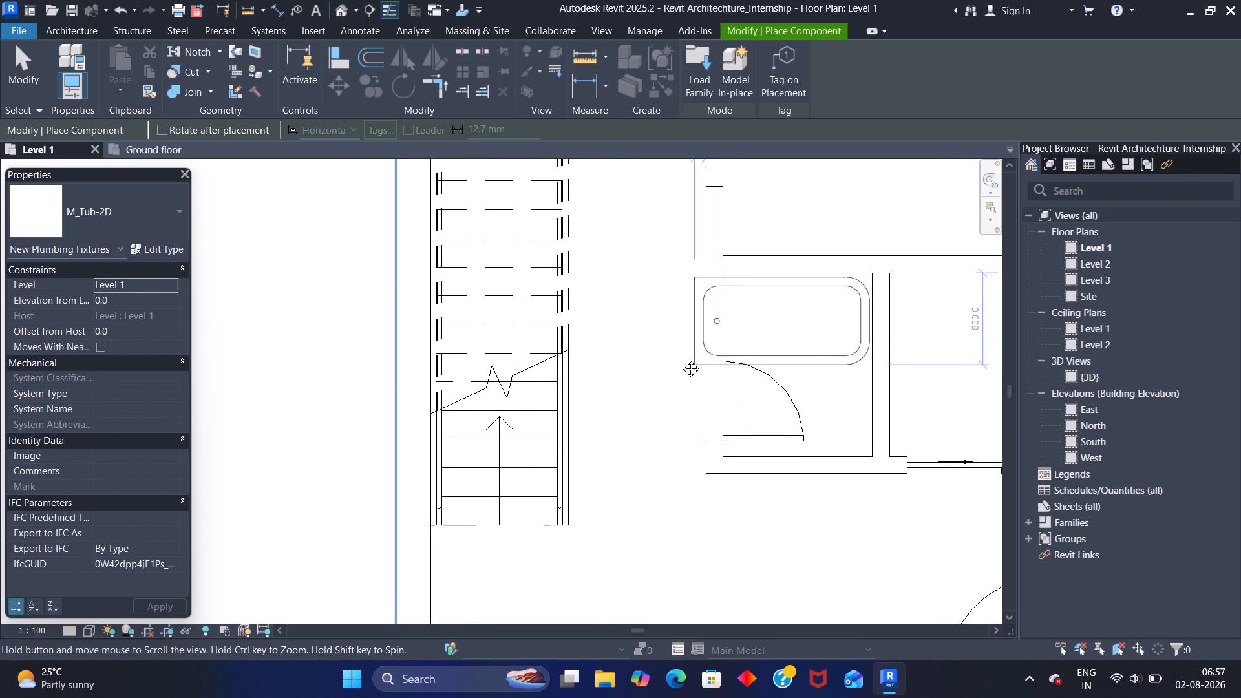
middle_click_drag(681, 359, 529, 354)
scroll(571, 346, "up", 2)
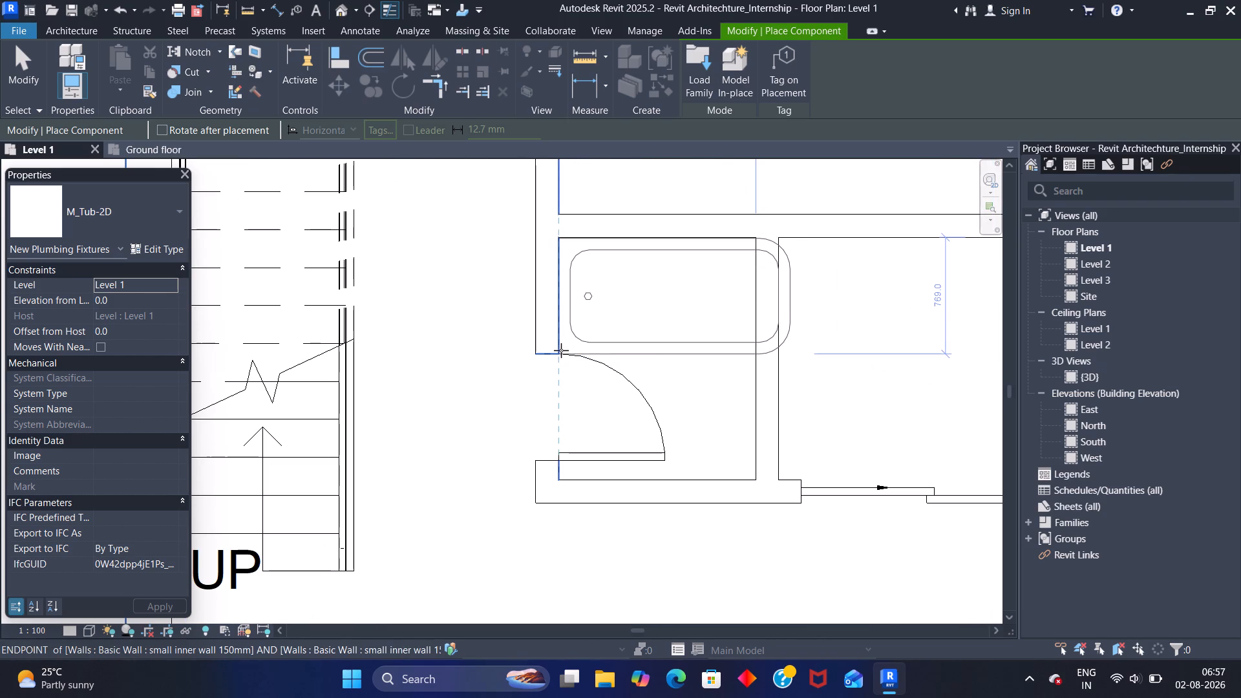
left_click(562, 352)
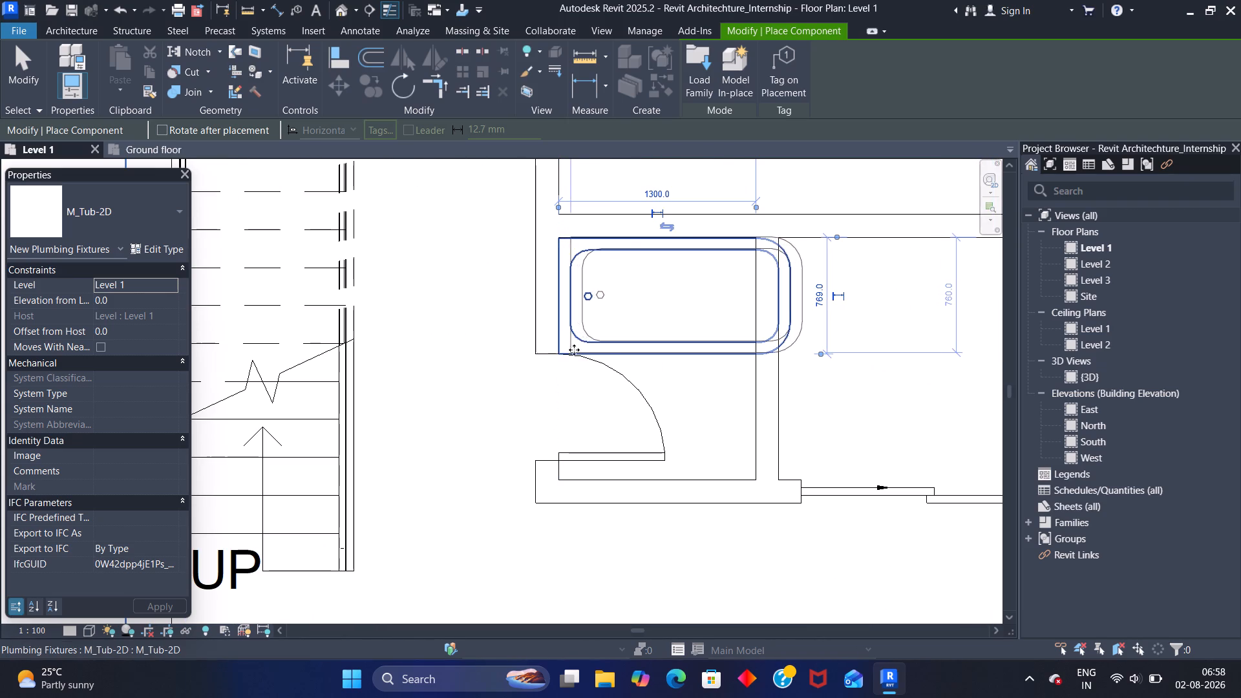
key("Escape")
key("Escape")
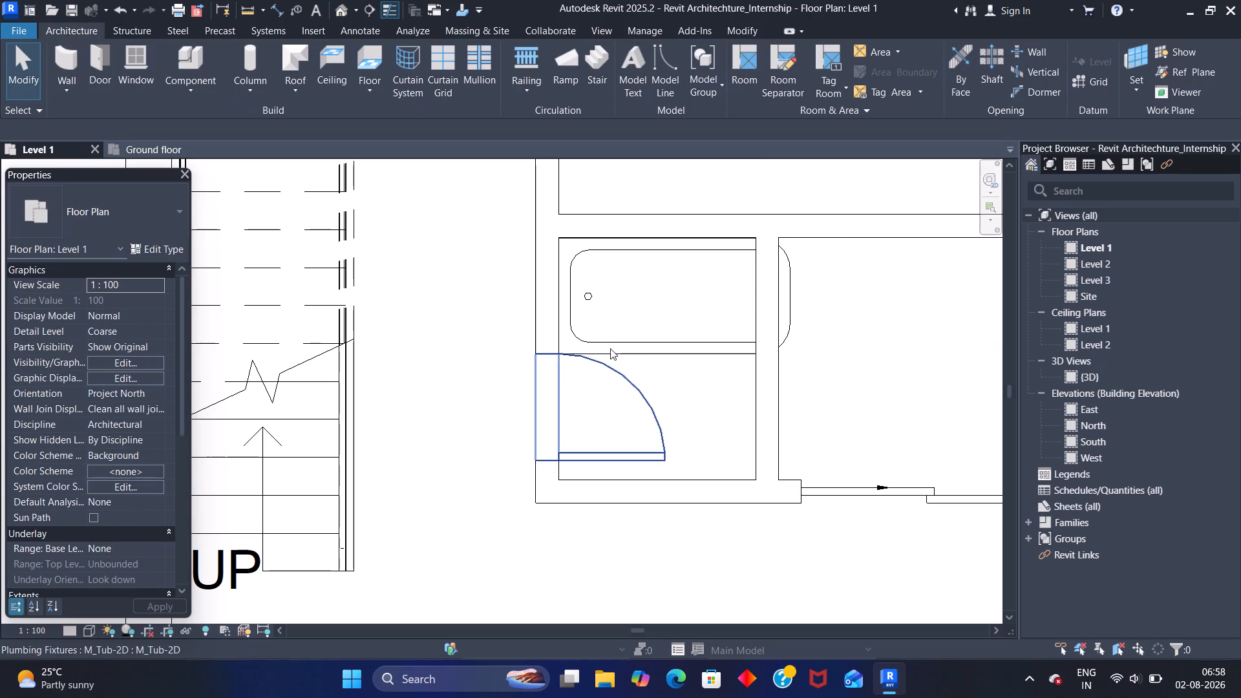
Set the new bathtub's horizontal temporary dimension to the partition wall to 1000 mm.
left_click(634, 344)
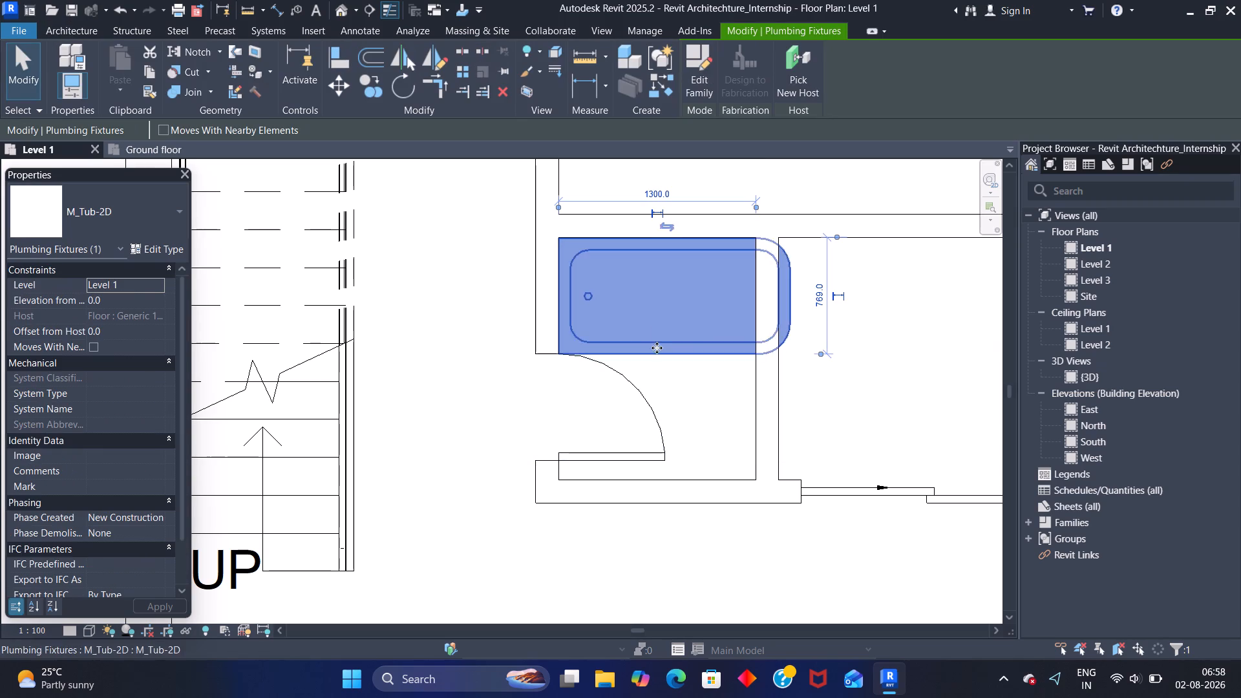
left_click(657, 192)
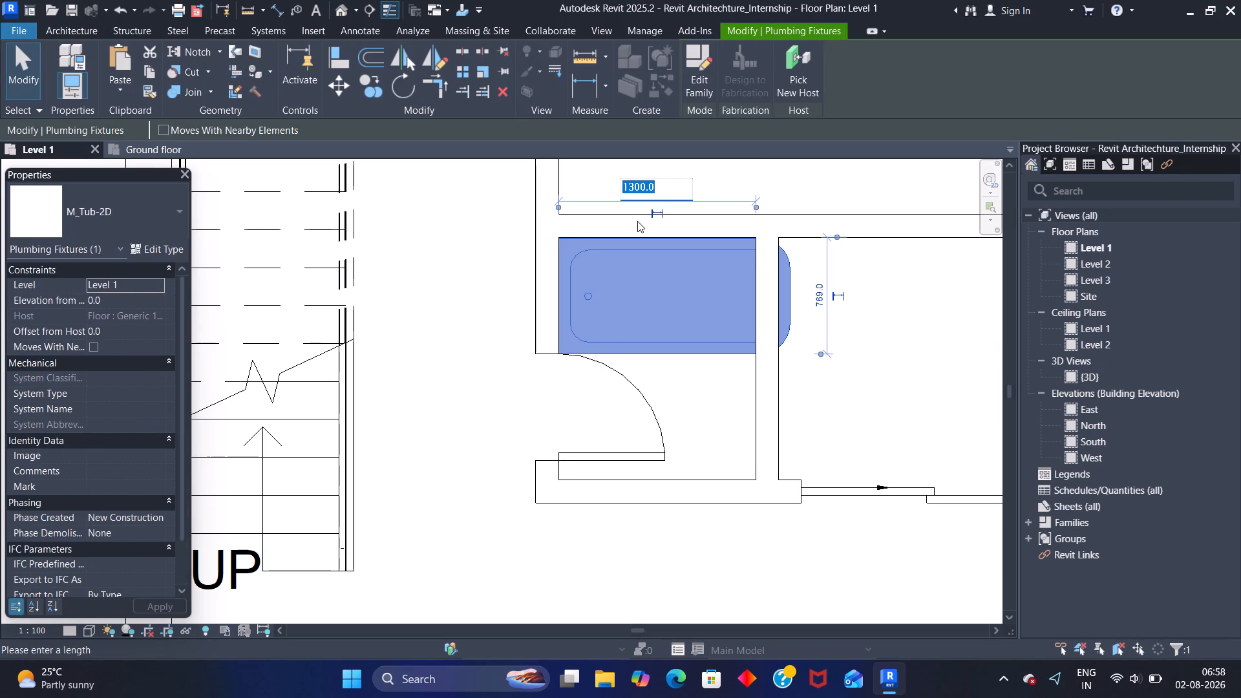
type("11")
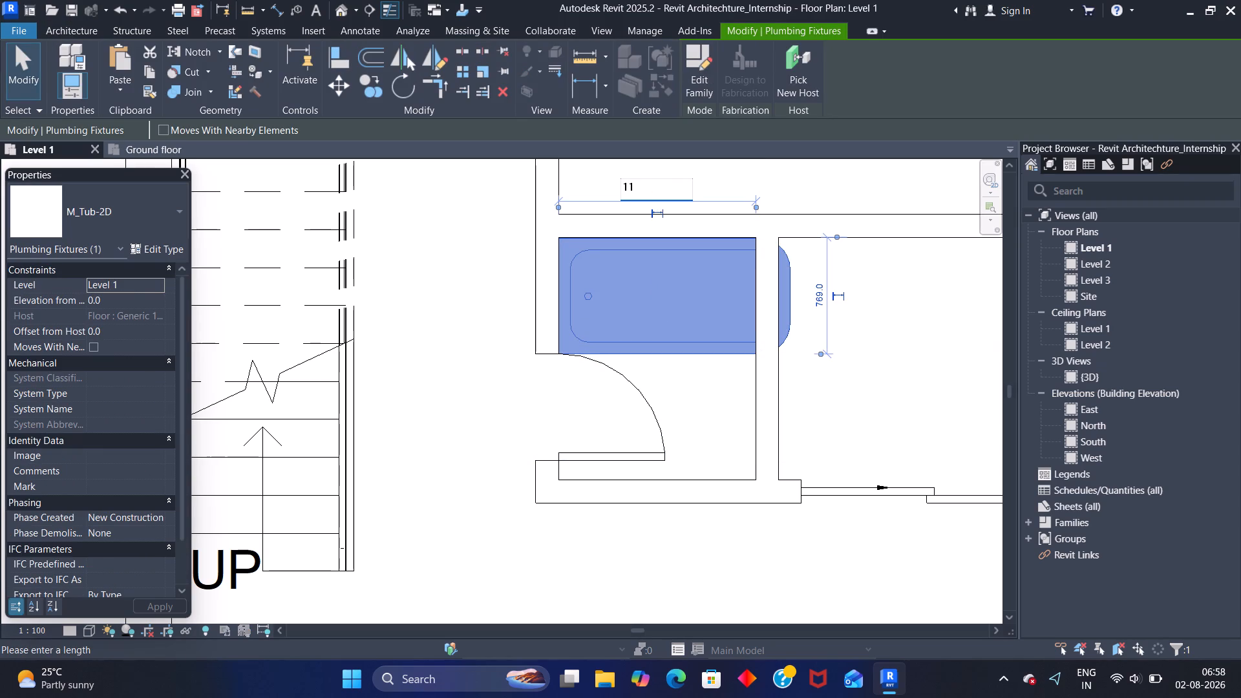
key("BackSpace")
type("000")
key("Return")
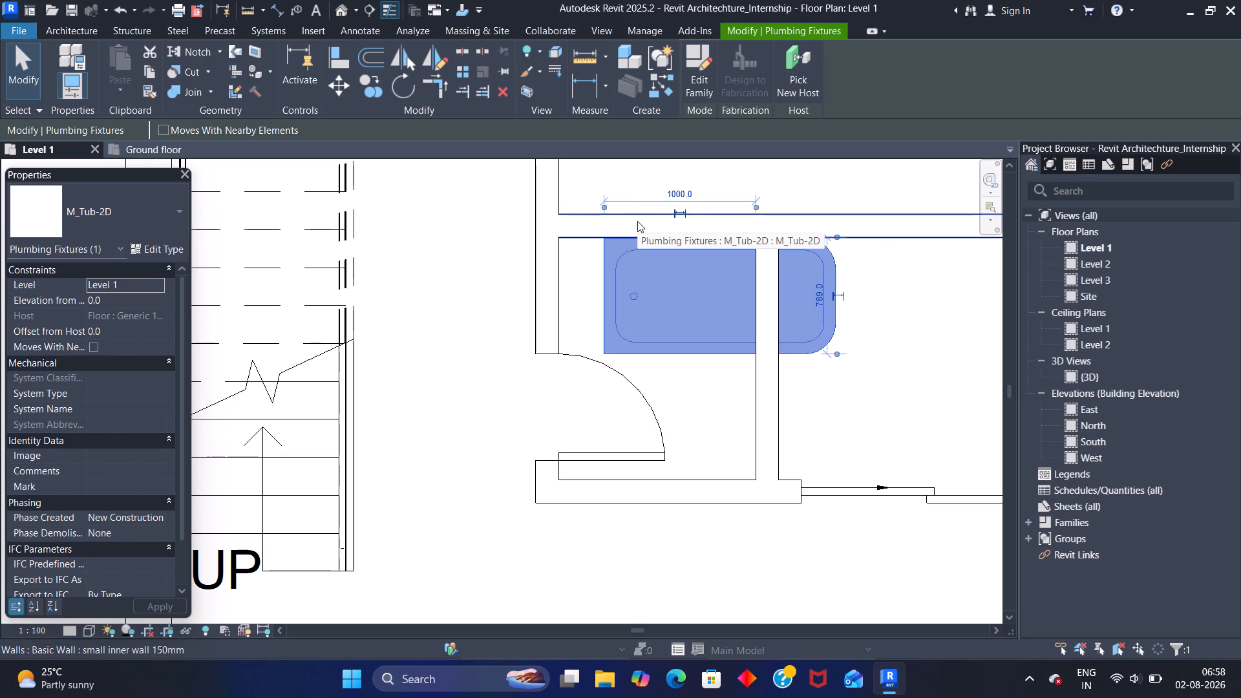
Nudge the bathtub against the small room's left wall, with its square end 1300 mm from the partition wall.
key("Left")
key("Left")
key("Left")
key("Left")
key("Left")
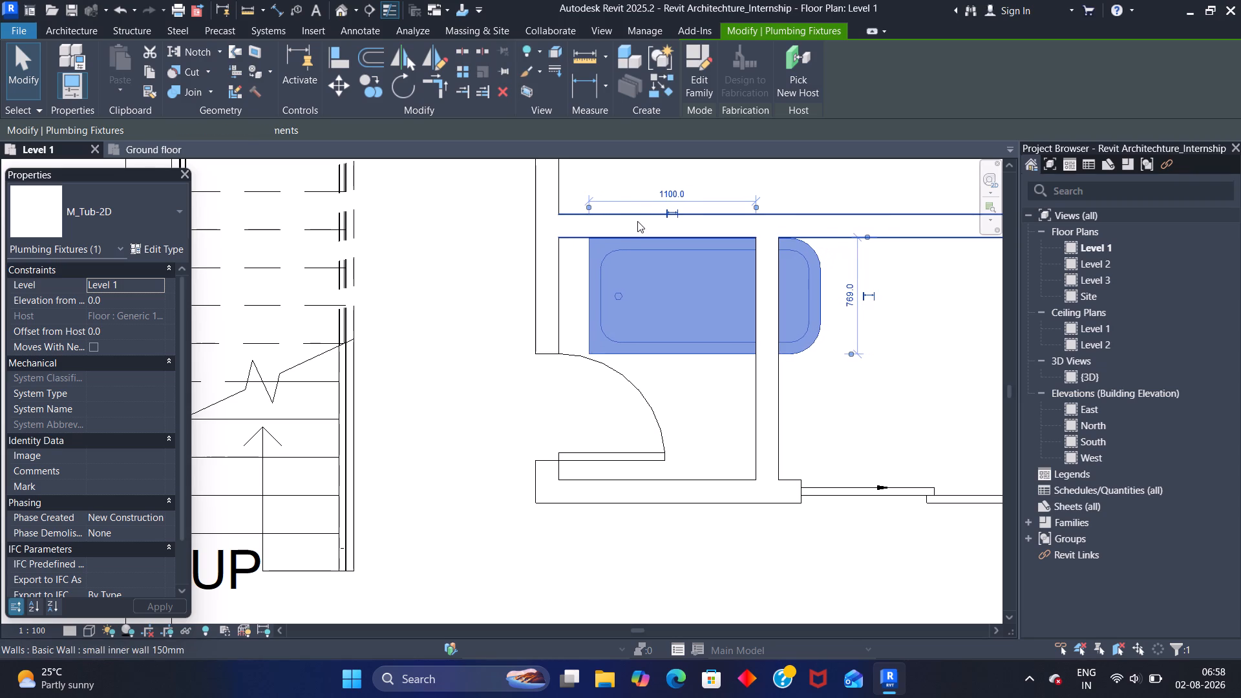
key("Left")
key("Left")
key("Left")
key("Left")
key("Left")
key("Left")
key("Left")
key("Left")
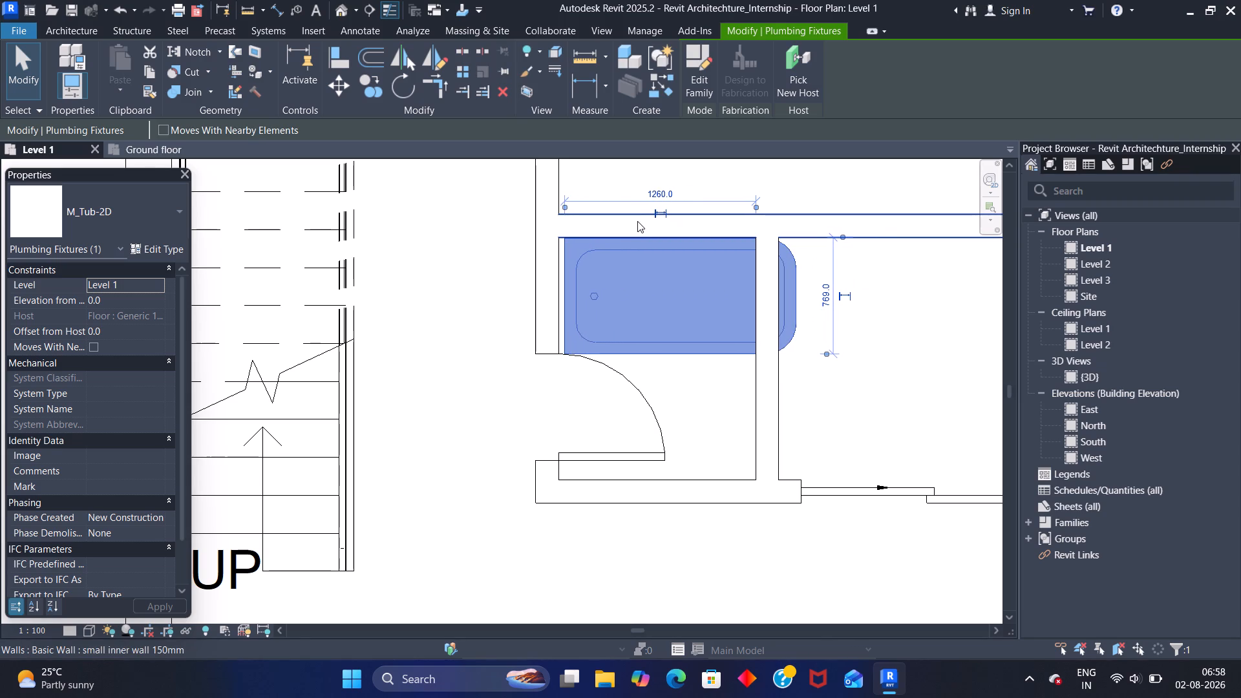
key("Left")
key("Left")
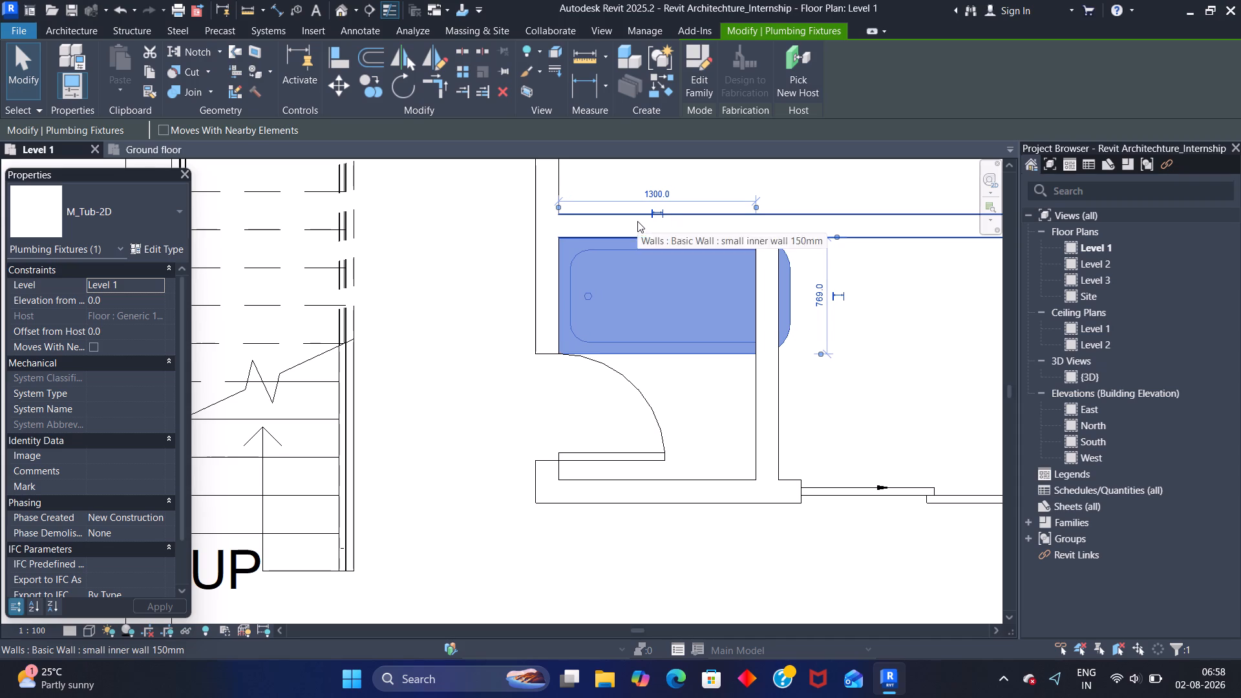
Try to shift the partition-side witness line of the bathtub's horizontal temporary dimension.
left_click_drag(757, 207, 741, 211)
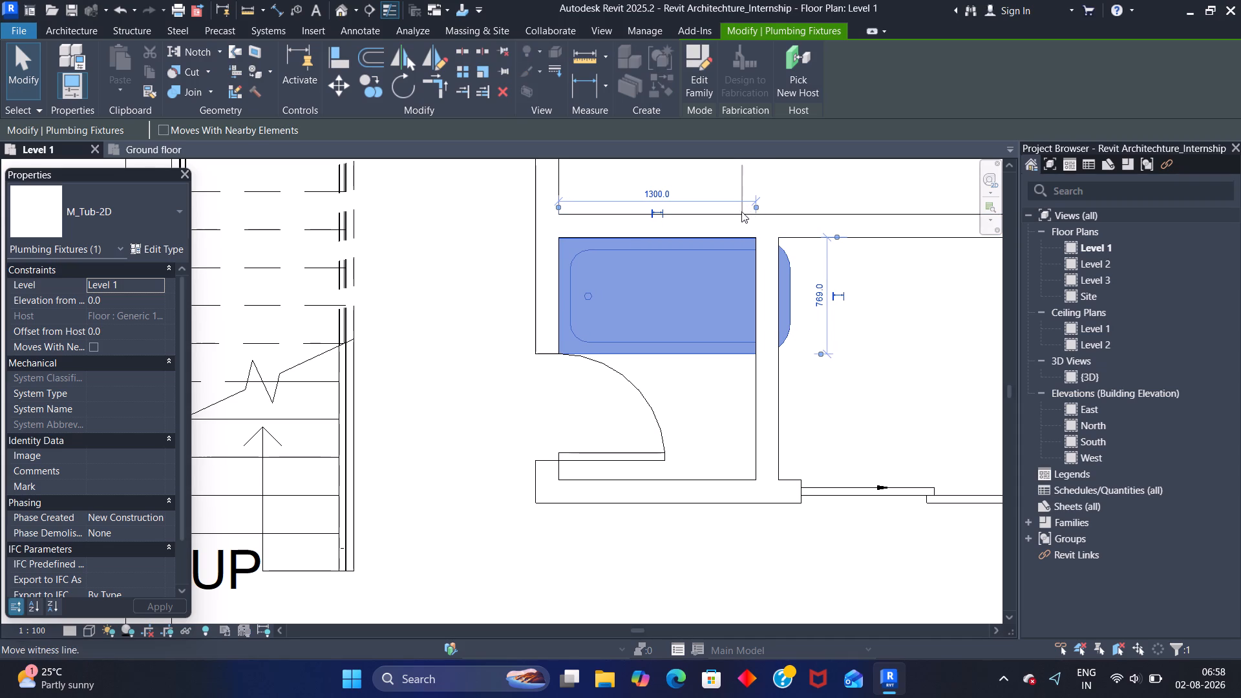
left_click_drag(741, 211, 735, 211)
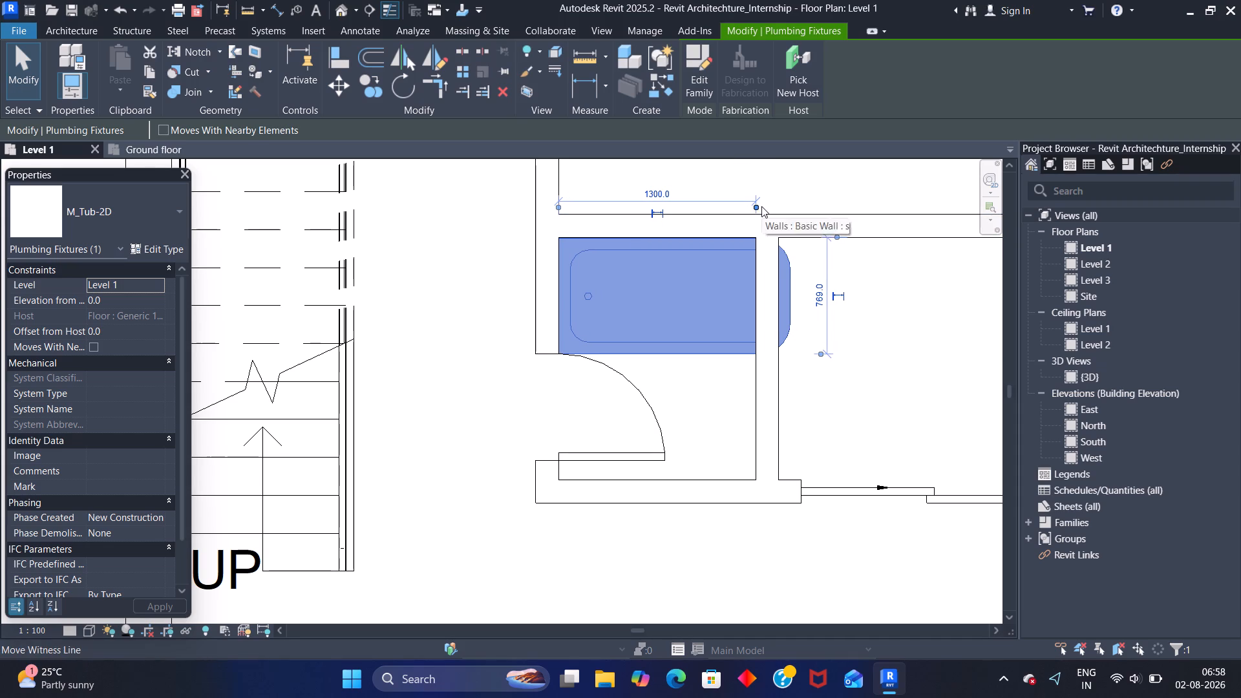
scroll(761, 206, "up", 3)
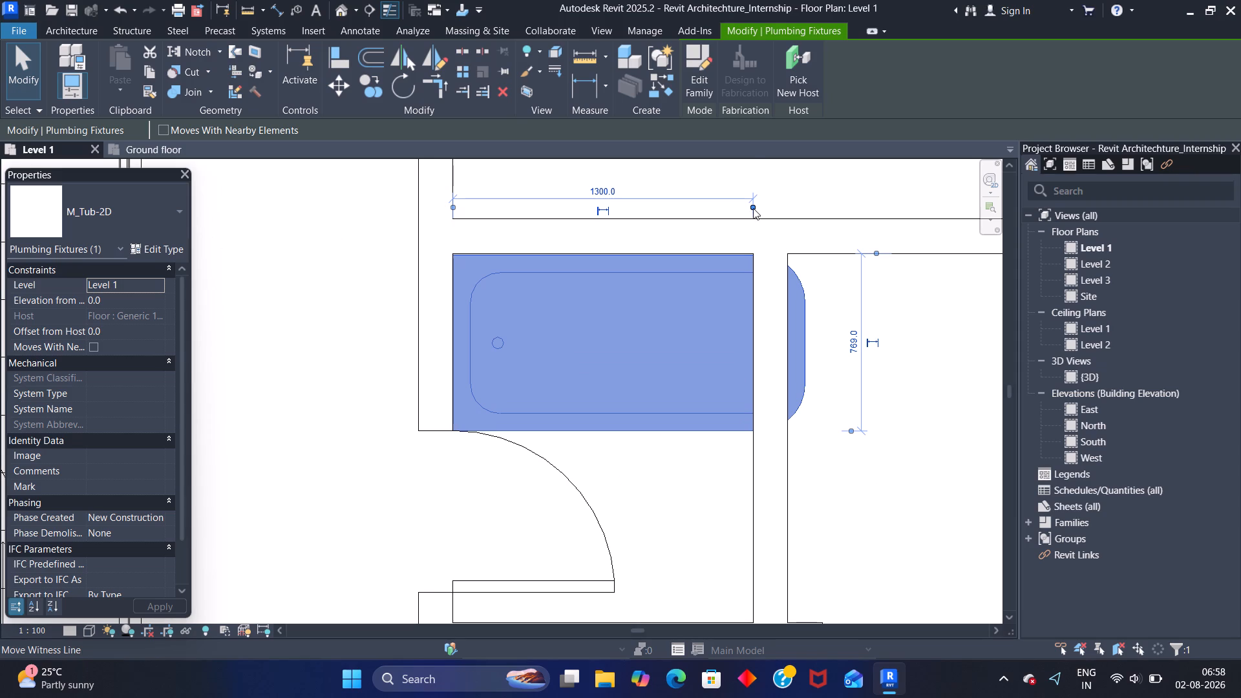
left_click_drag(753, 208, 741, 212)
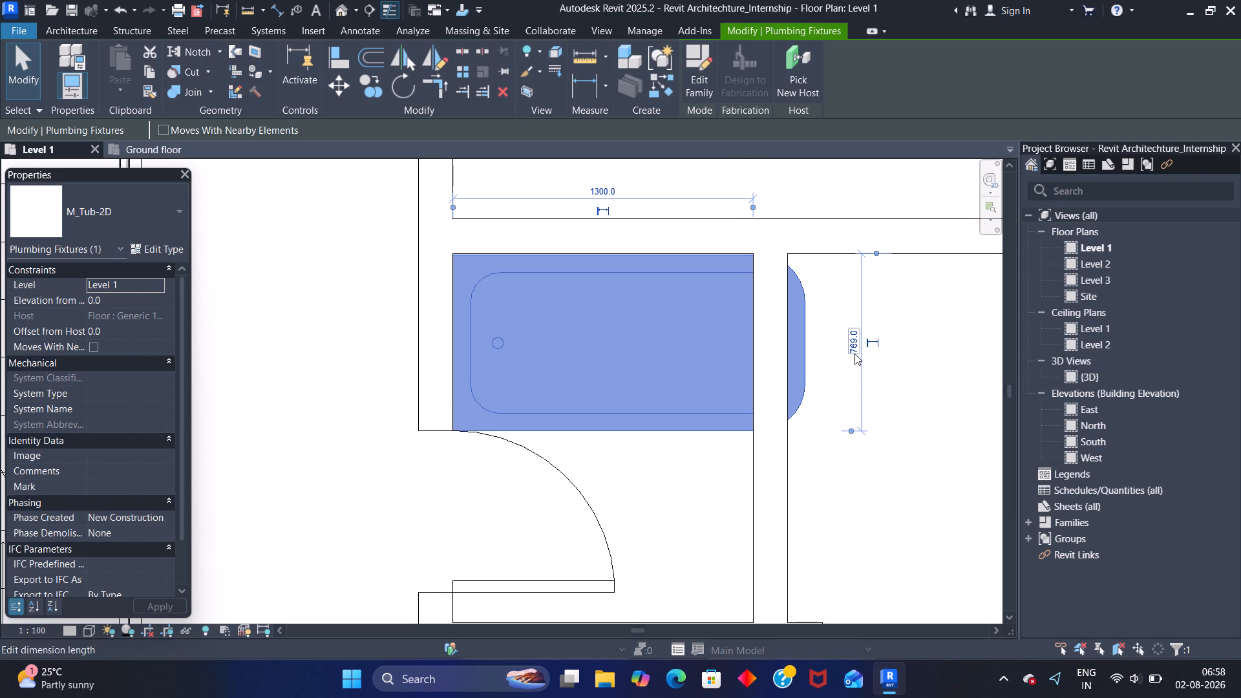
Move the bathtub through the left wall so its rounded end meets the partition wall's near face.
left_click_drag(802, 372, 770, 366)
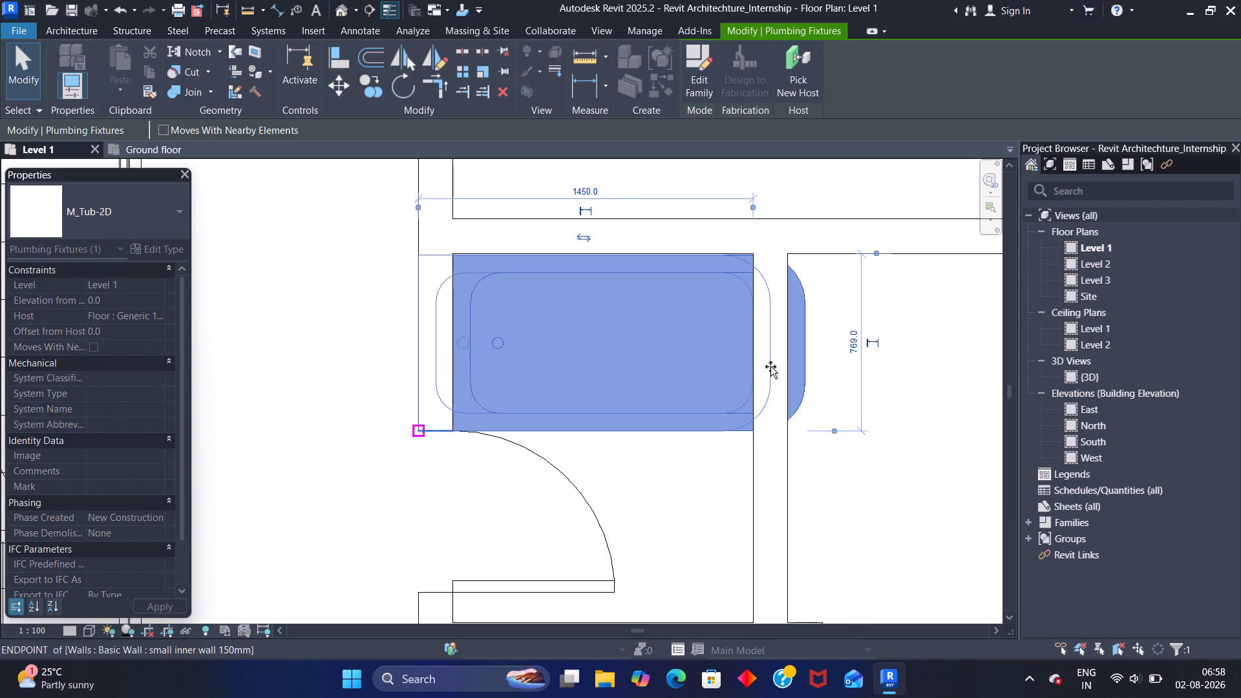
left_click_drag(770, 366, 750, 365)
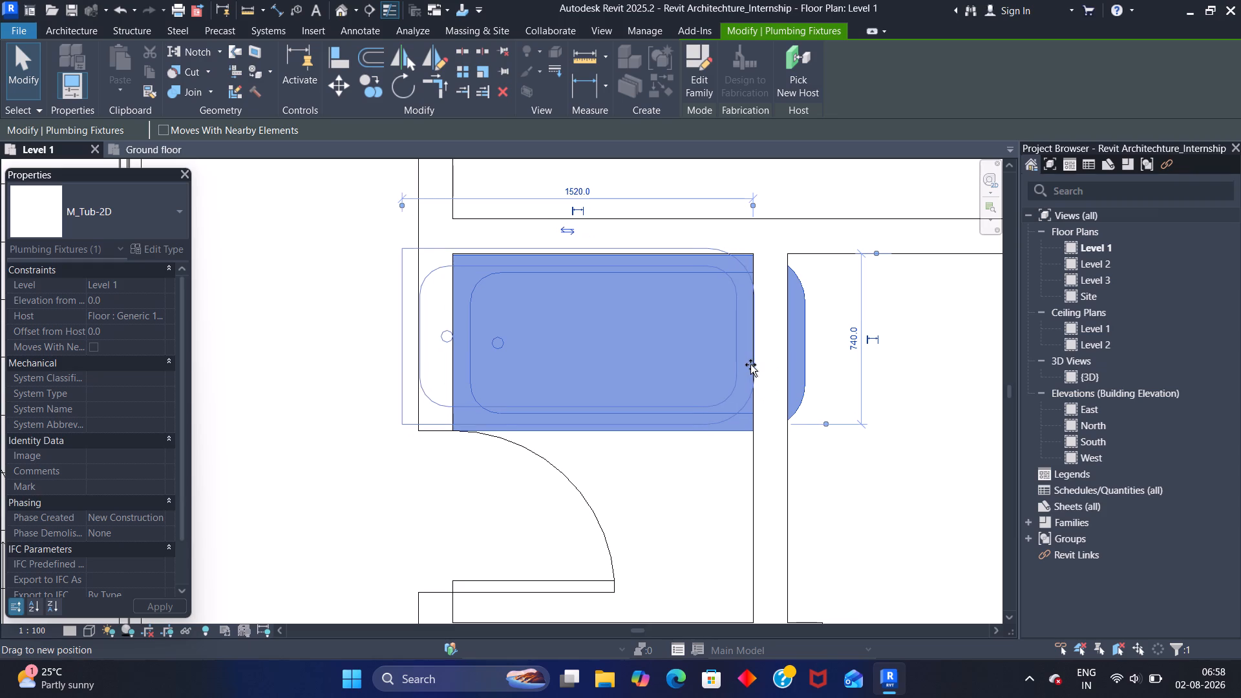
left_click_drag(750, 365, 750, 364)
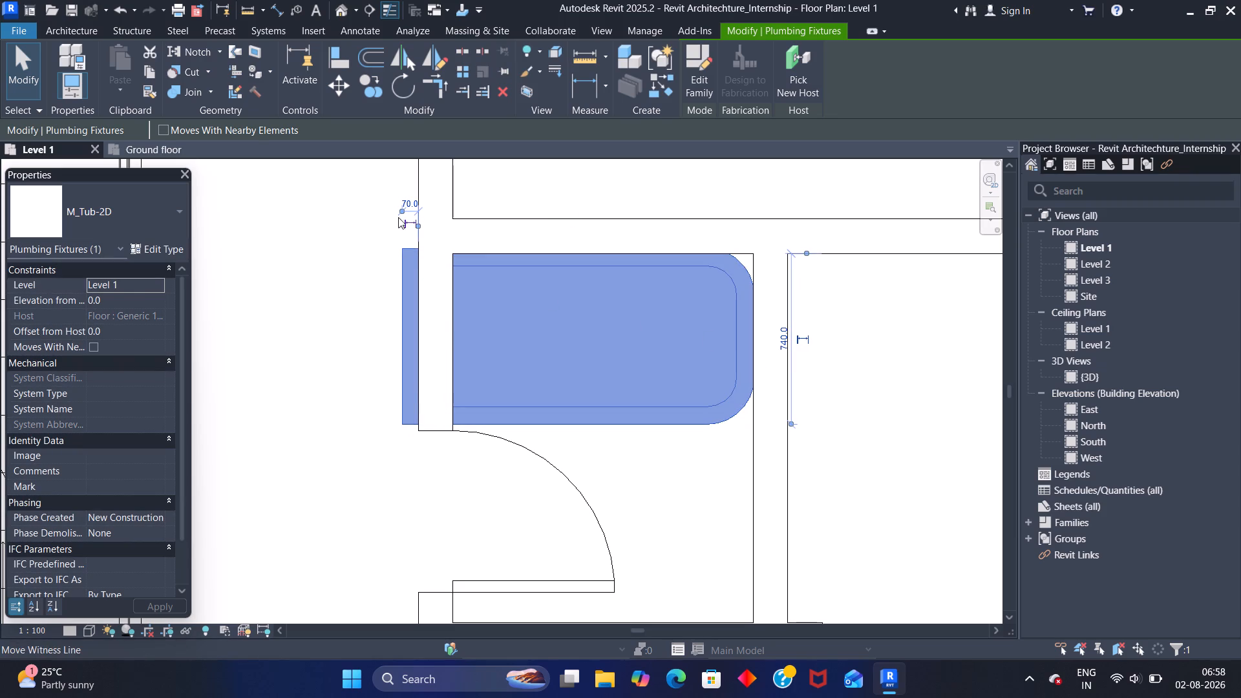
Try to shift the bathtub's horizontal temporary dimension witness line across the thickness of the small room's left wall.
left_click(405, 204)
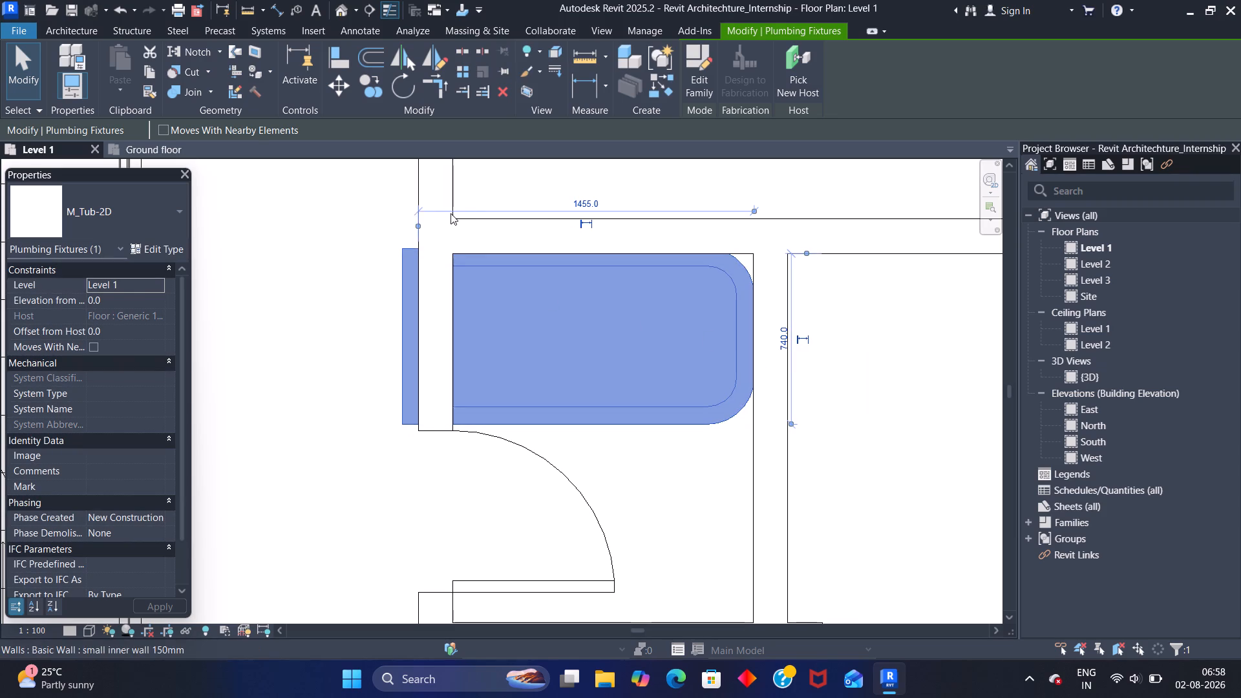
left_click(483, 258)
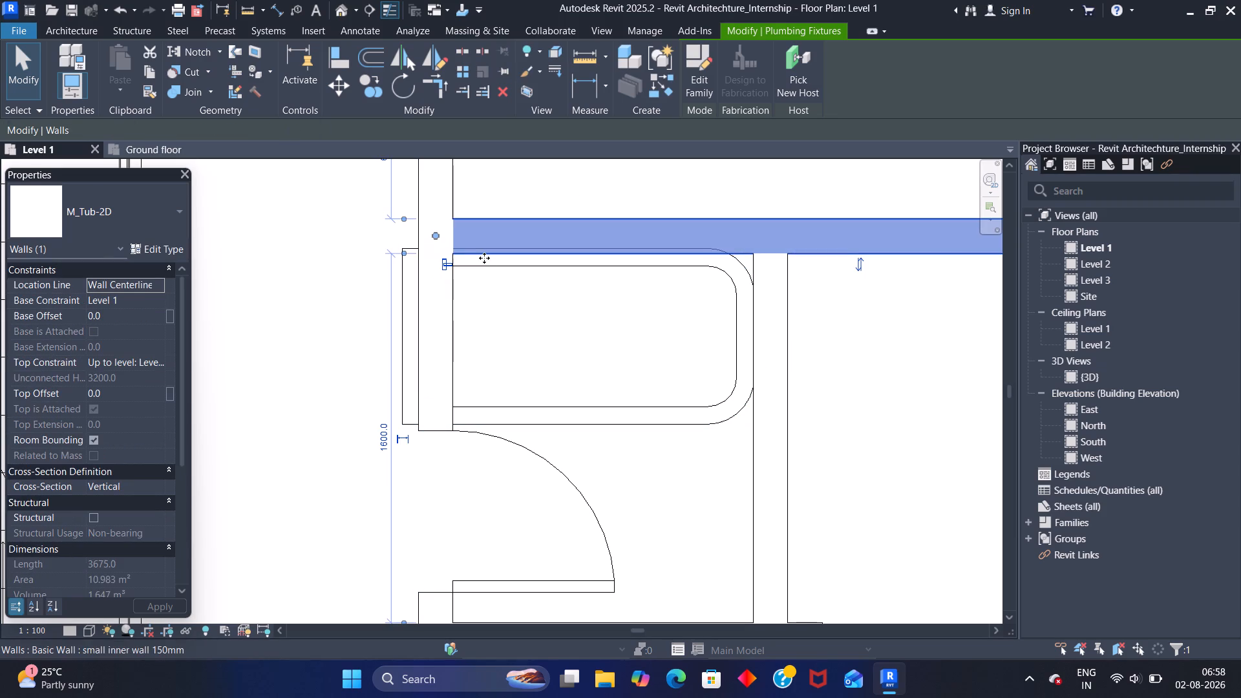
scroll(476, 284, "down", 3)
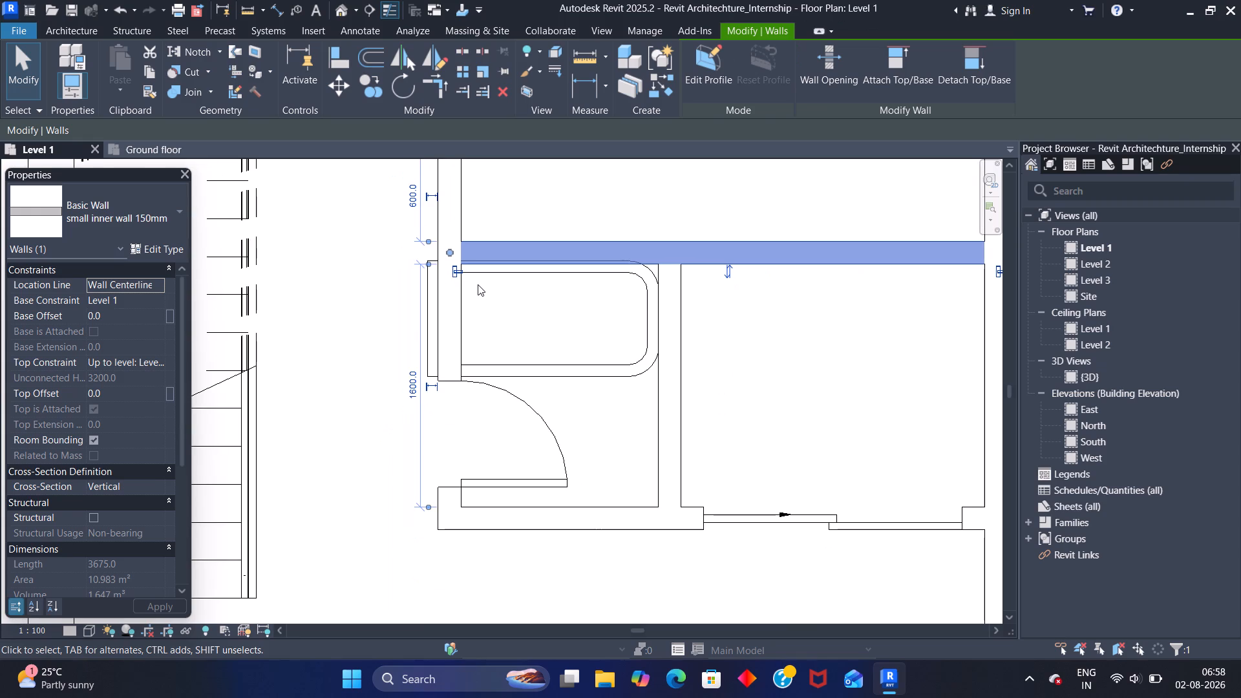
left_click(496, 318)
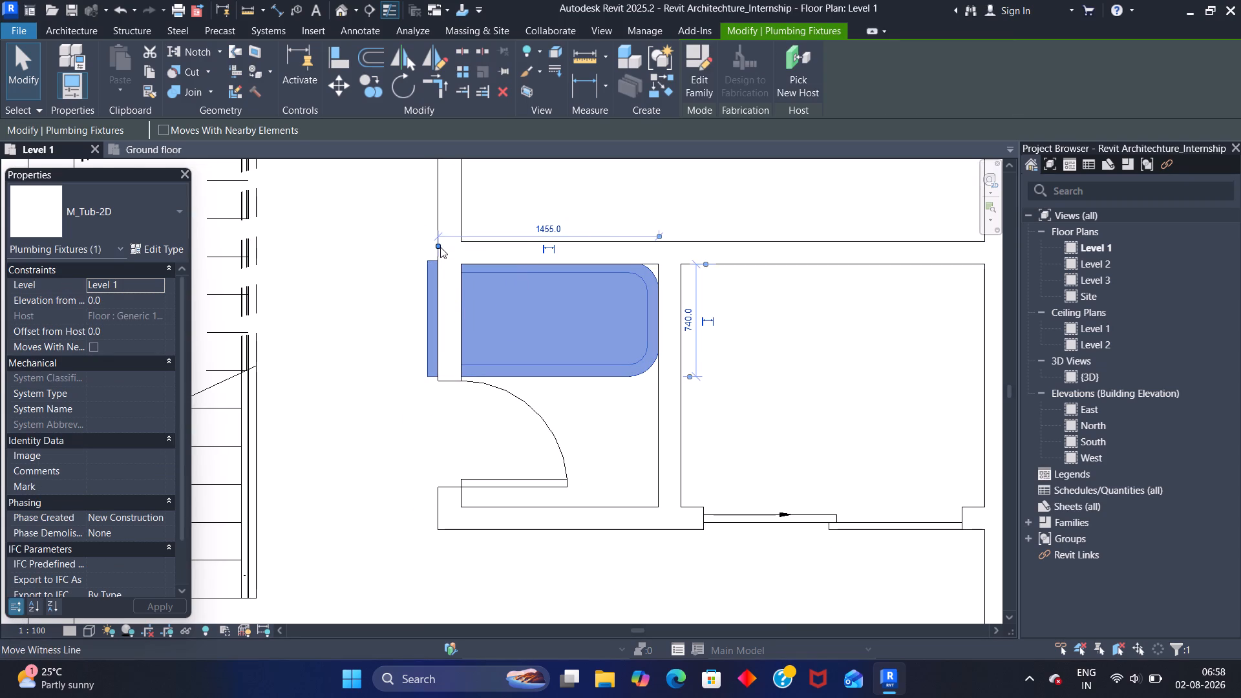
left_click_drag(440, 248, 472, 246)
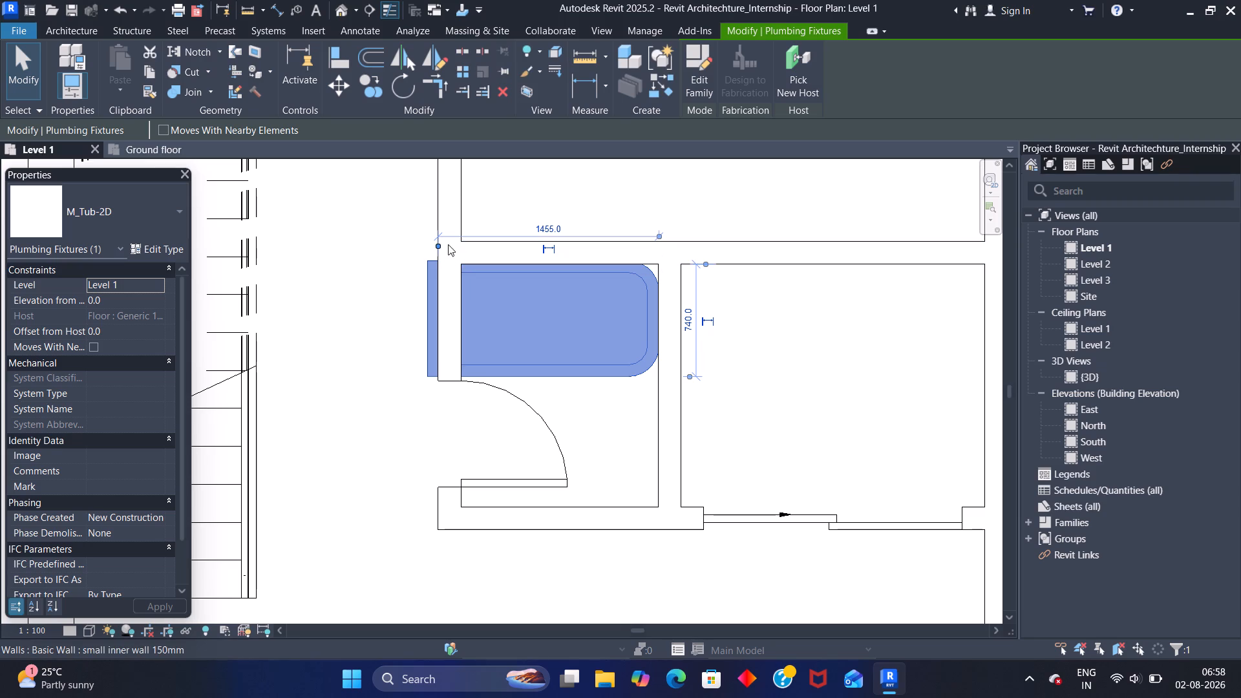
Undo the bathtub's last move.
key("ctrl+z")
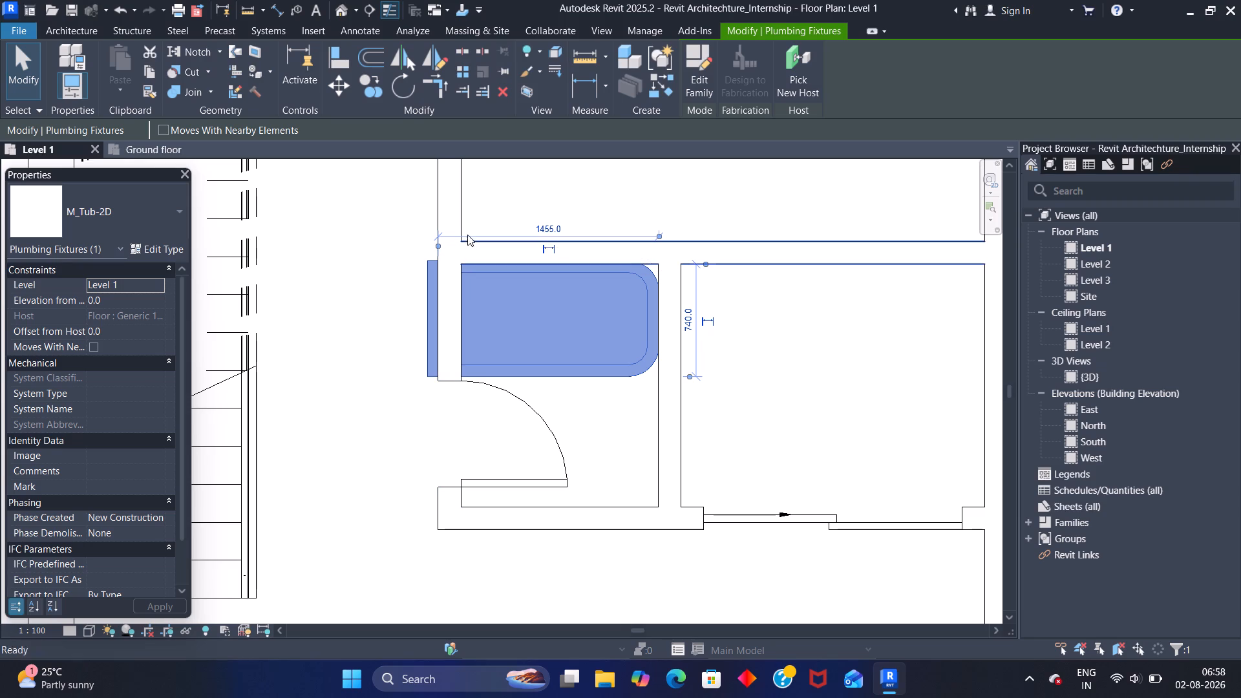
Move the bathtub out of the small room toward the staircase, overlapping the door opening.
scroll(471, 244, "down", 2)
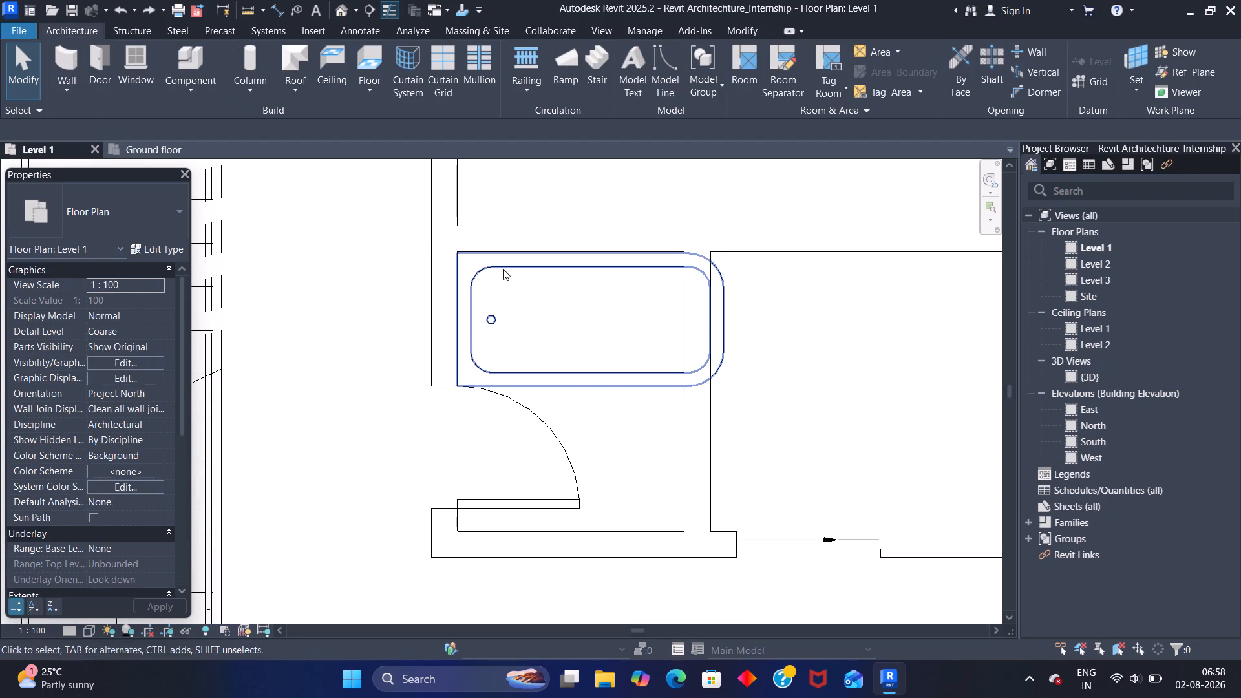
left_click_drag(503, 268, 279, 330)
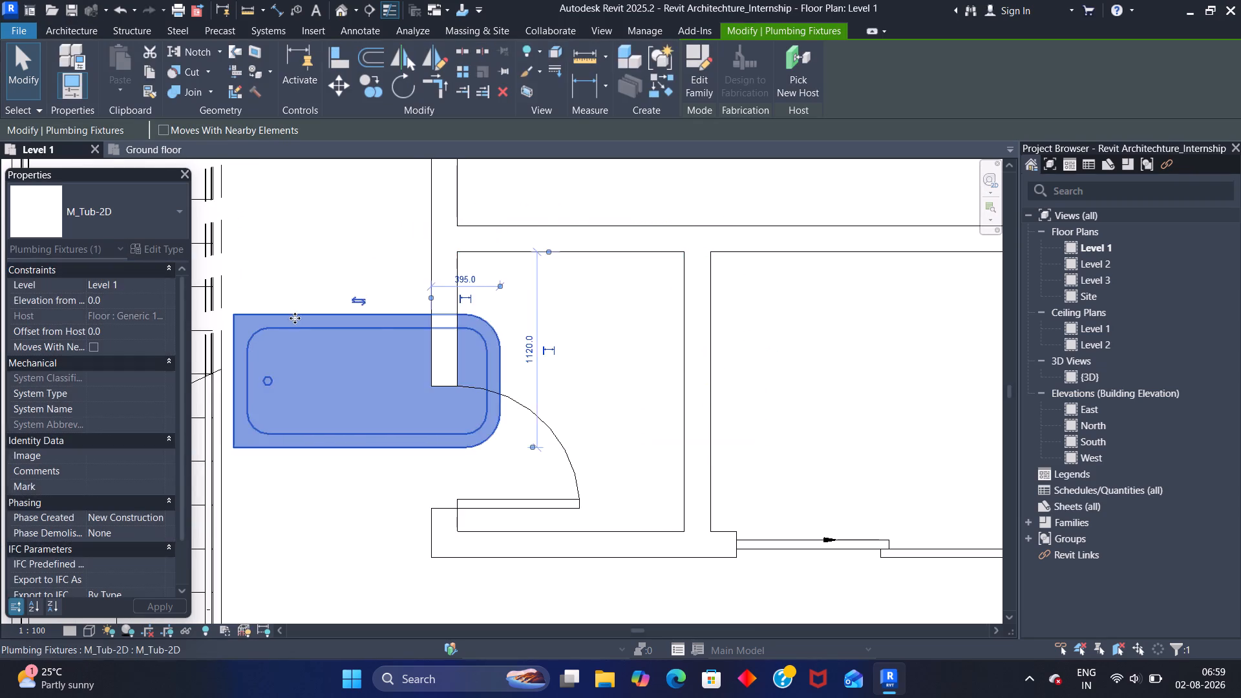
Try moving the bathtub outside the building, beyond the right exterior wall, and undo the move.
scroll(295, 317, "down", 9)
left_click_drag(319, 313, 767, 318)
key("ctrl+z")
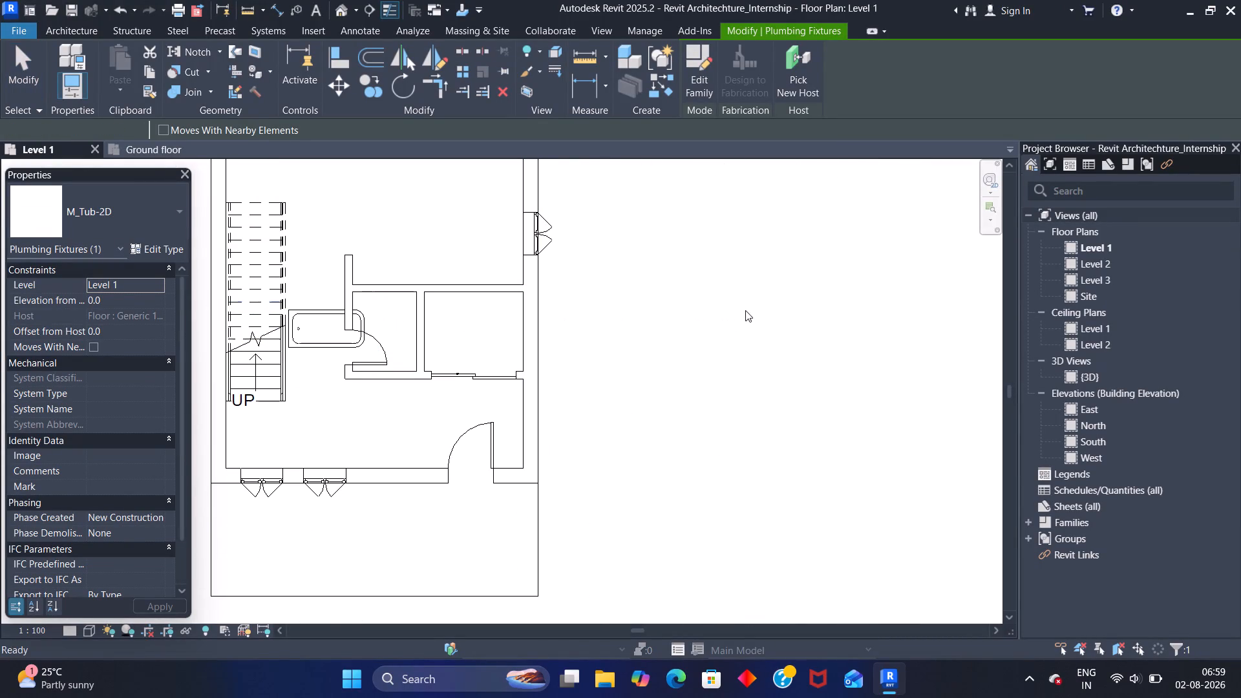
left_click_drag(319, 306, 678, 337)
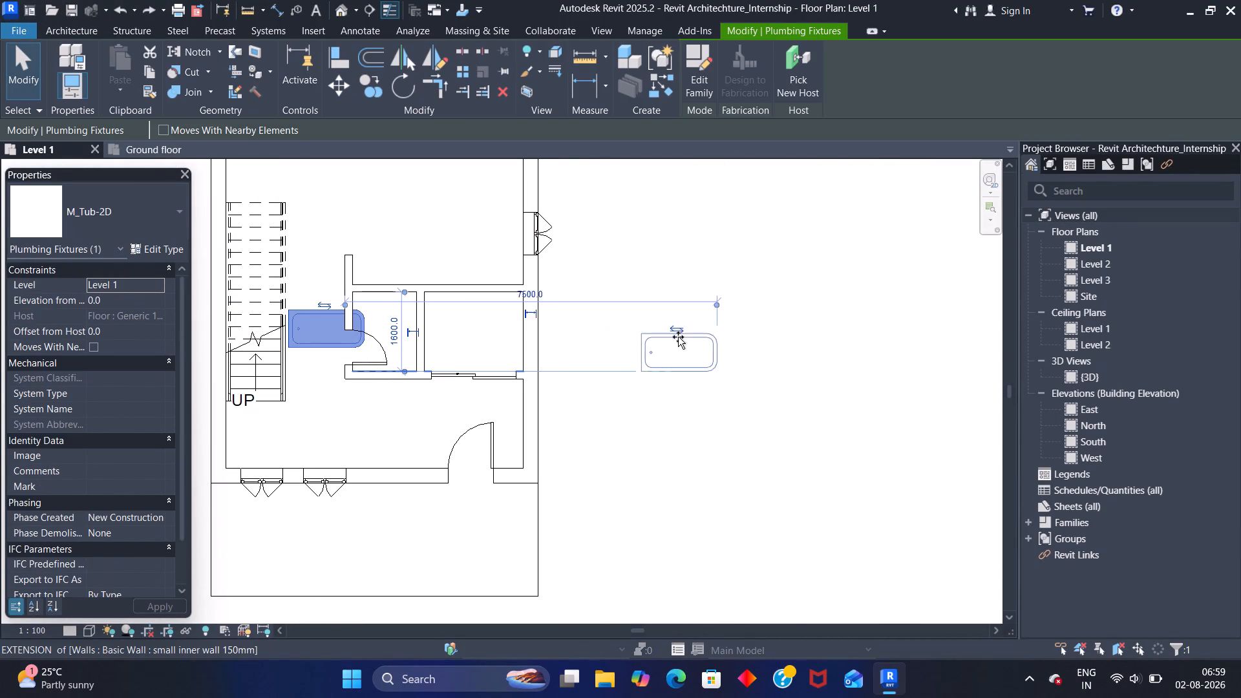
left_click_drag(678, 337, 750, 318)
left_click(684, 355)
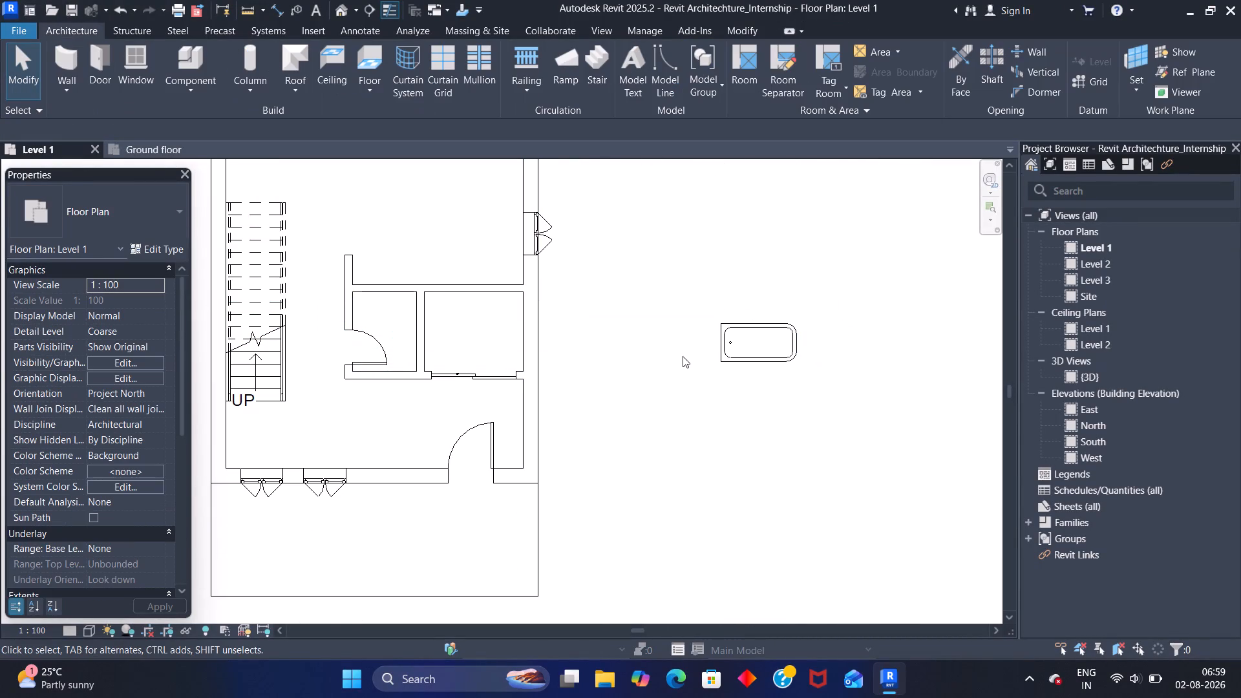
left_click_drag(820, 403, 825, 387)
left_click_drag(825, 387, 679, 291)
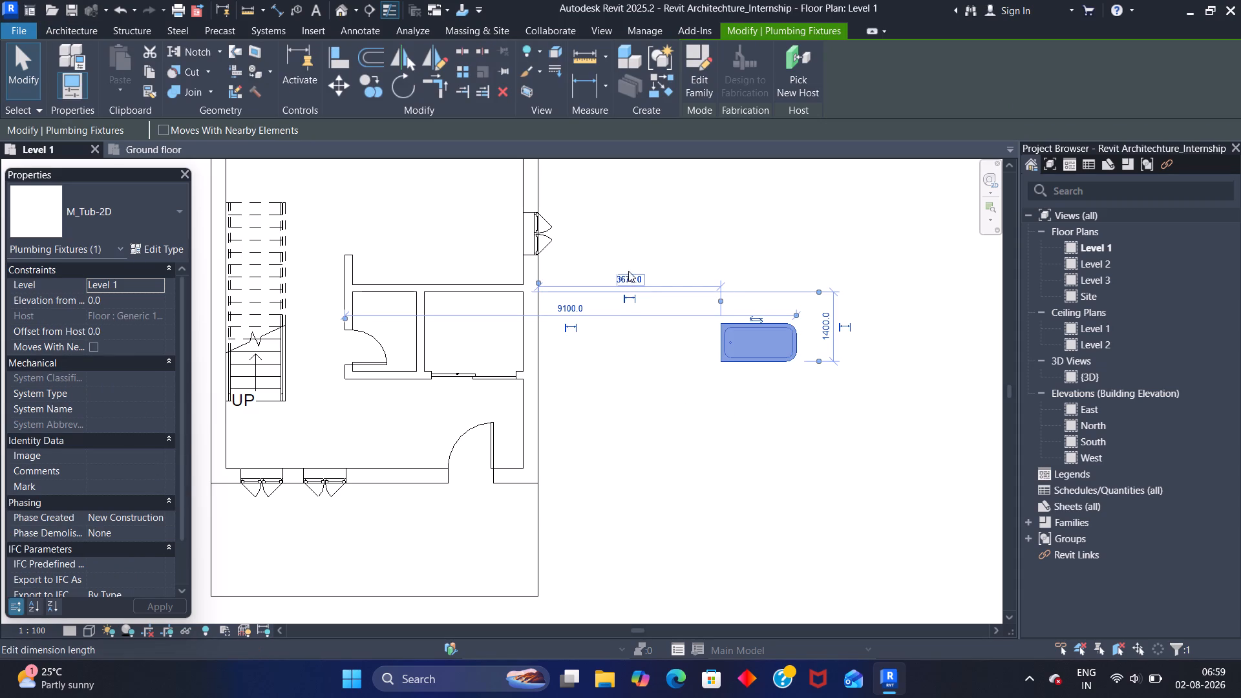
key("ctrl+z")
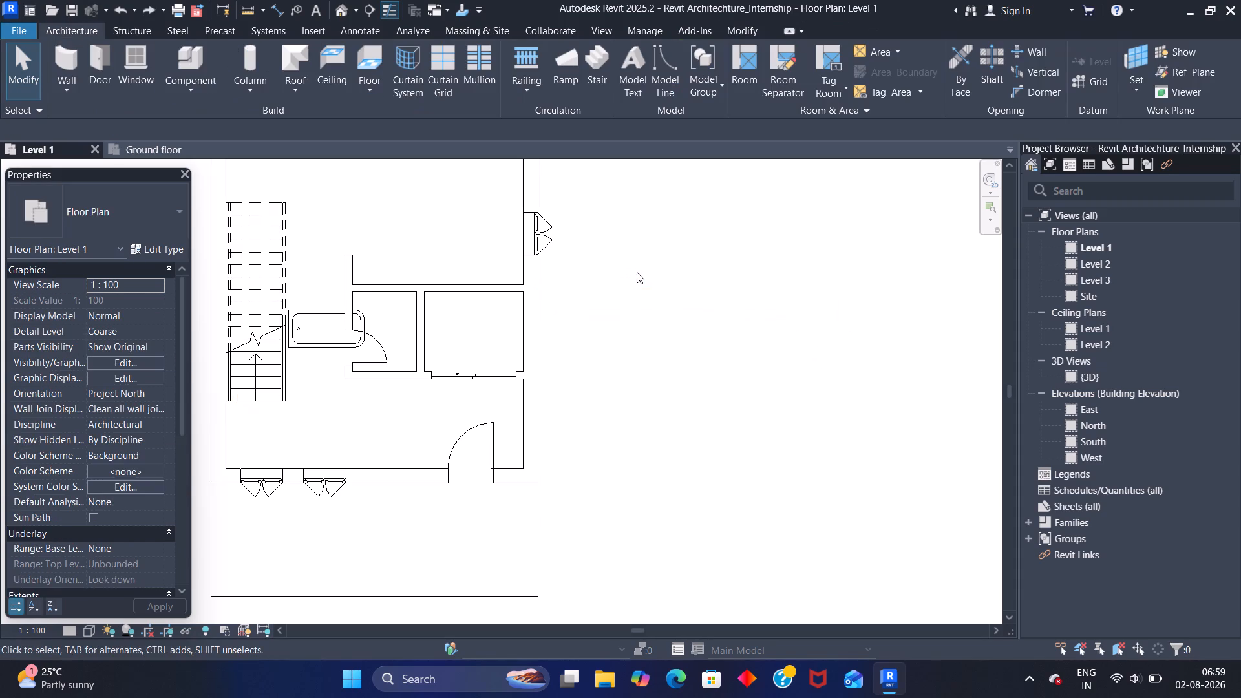
Delete the bathtub standing between the staircase and the small room's door.
left_click(328, 319)
key("Delete")
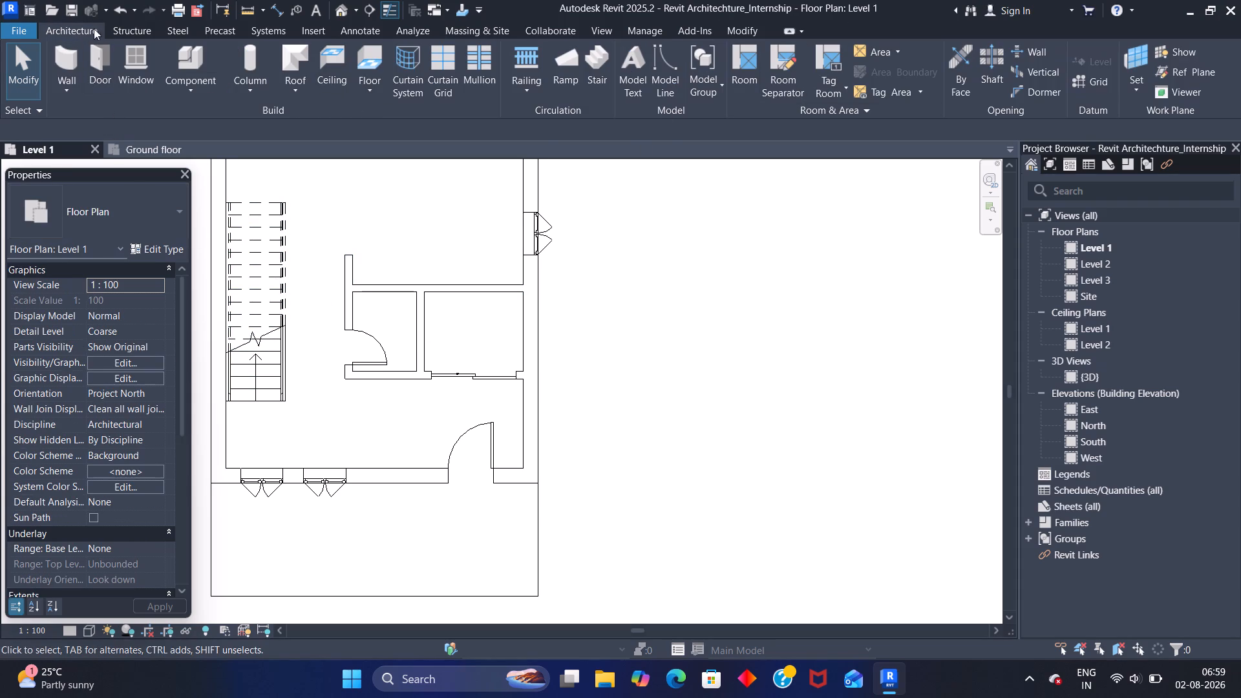
Start loading a component family and browse the library to the English > US folder.
left_click(196, 58)
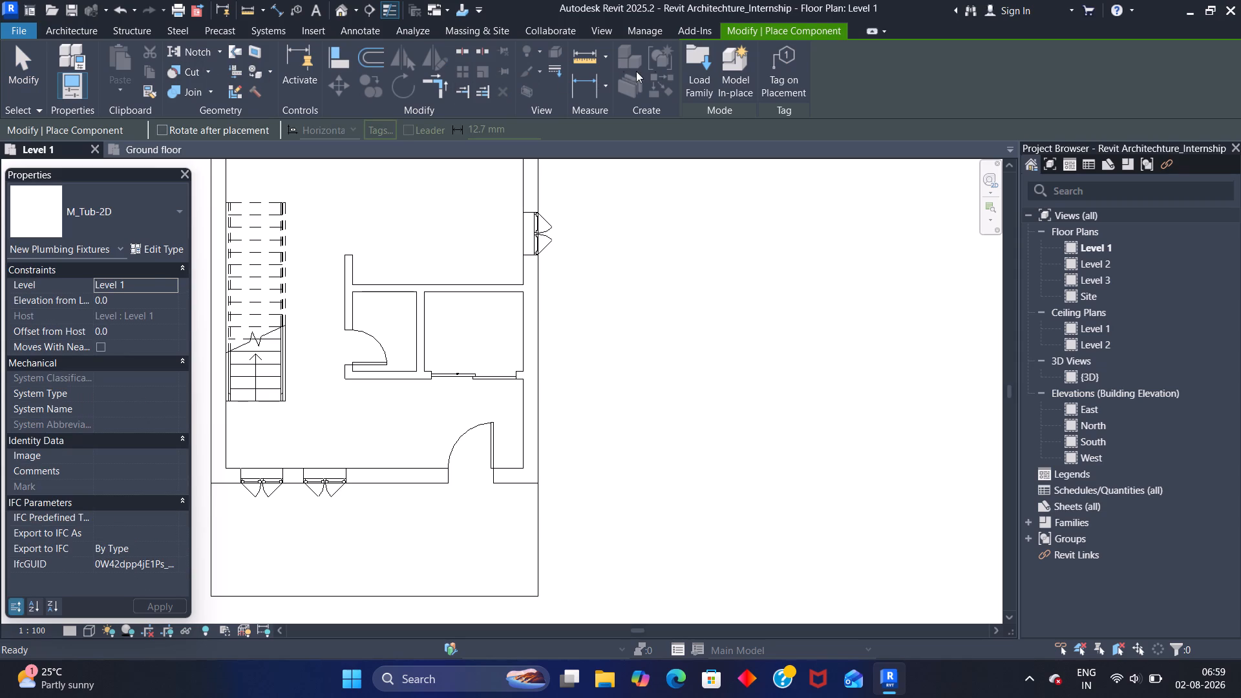
left_click(692, 70)
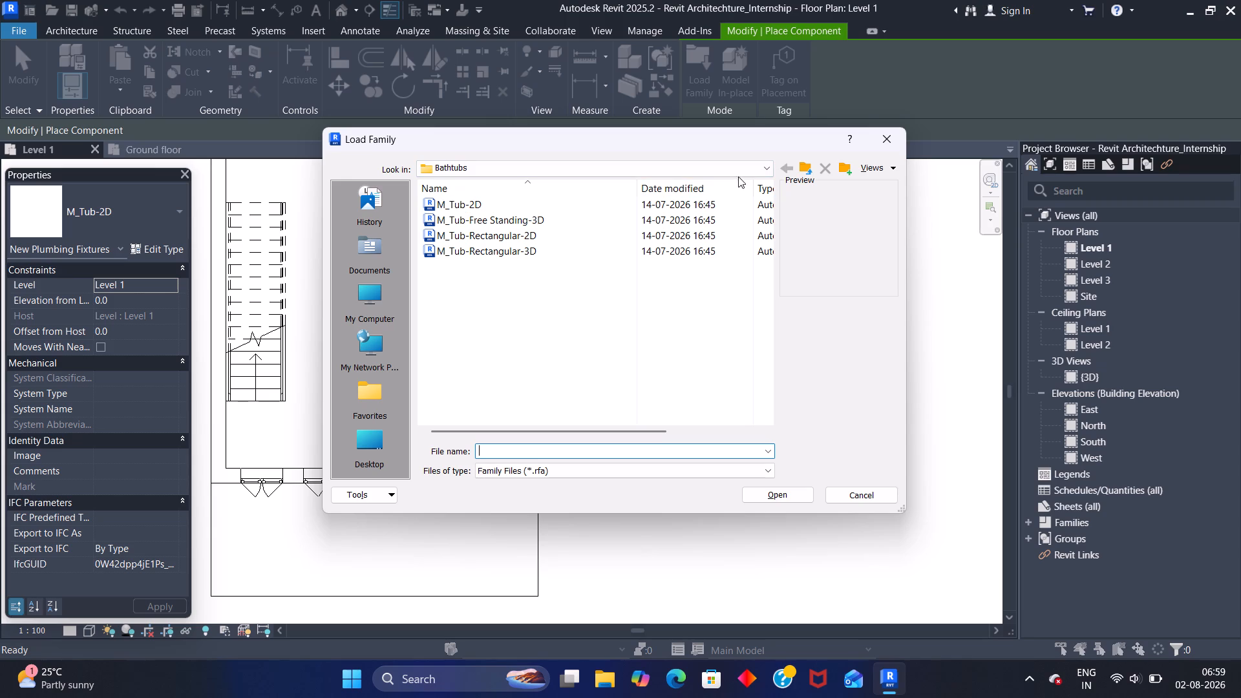
left_click(765, 165)
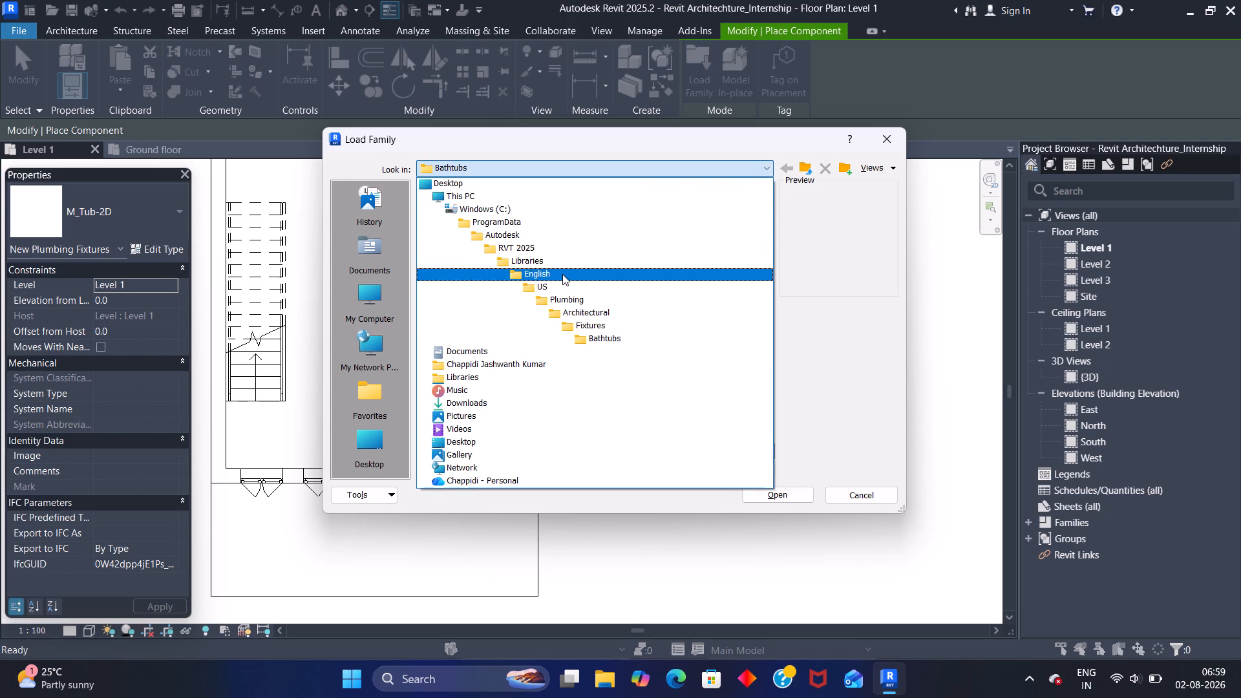
double_click(562, 262)
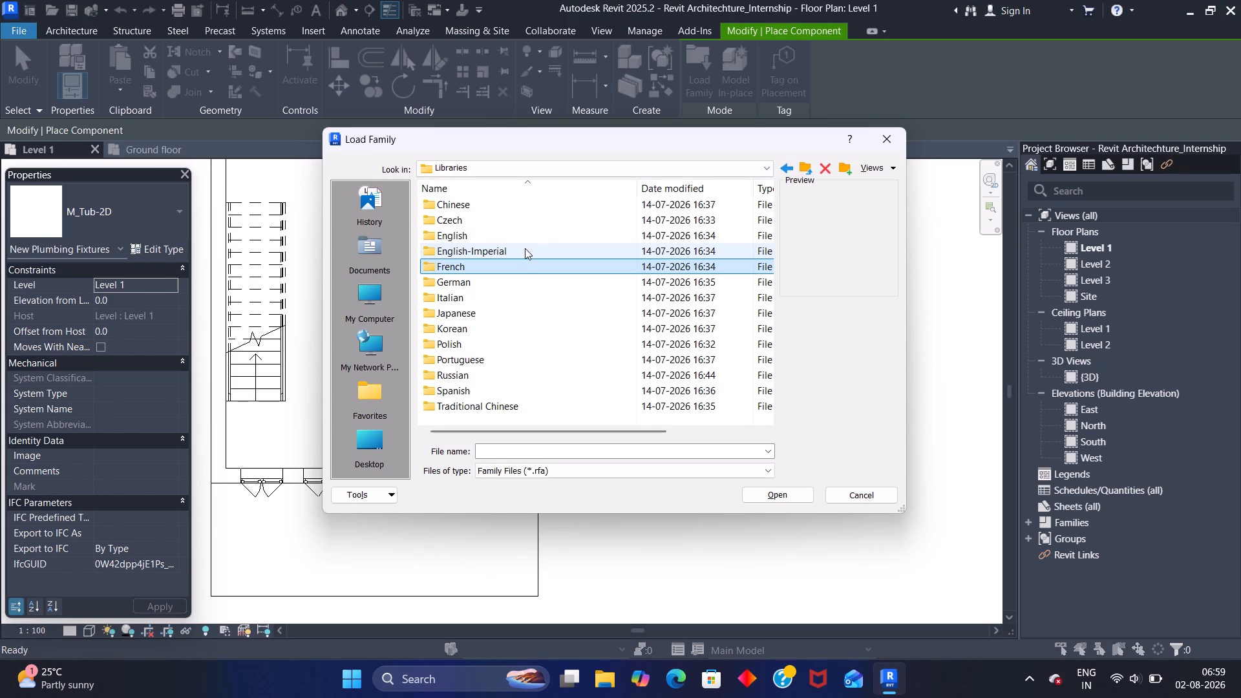
left_click(505, 235)
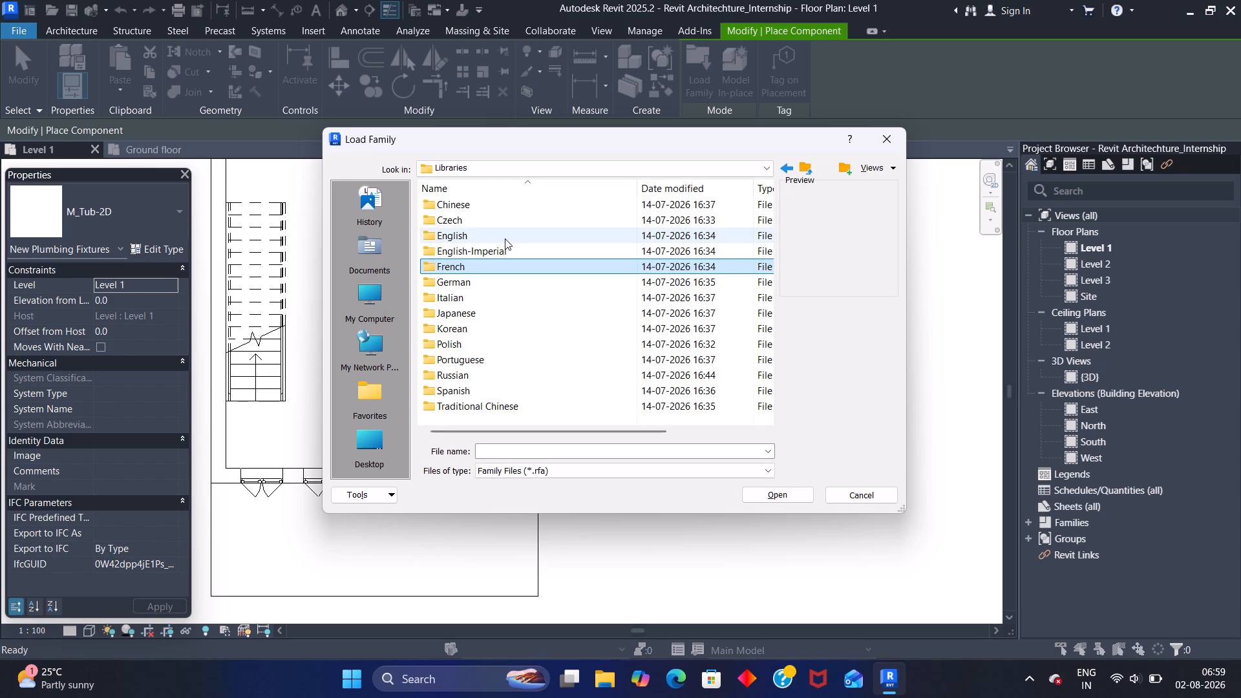
double_click(504, 240)
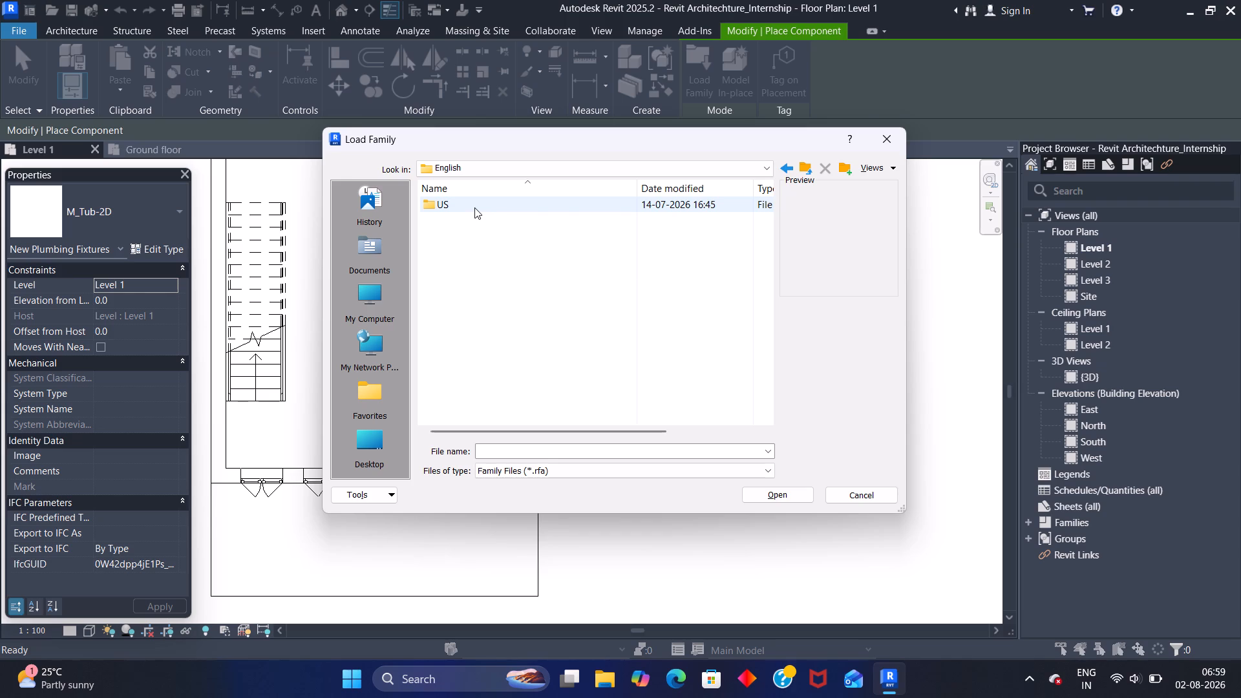
double_click(474, 207)
double_click(474, 206)
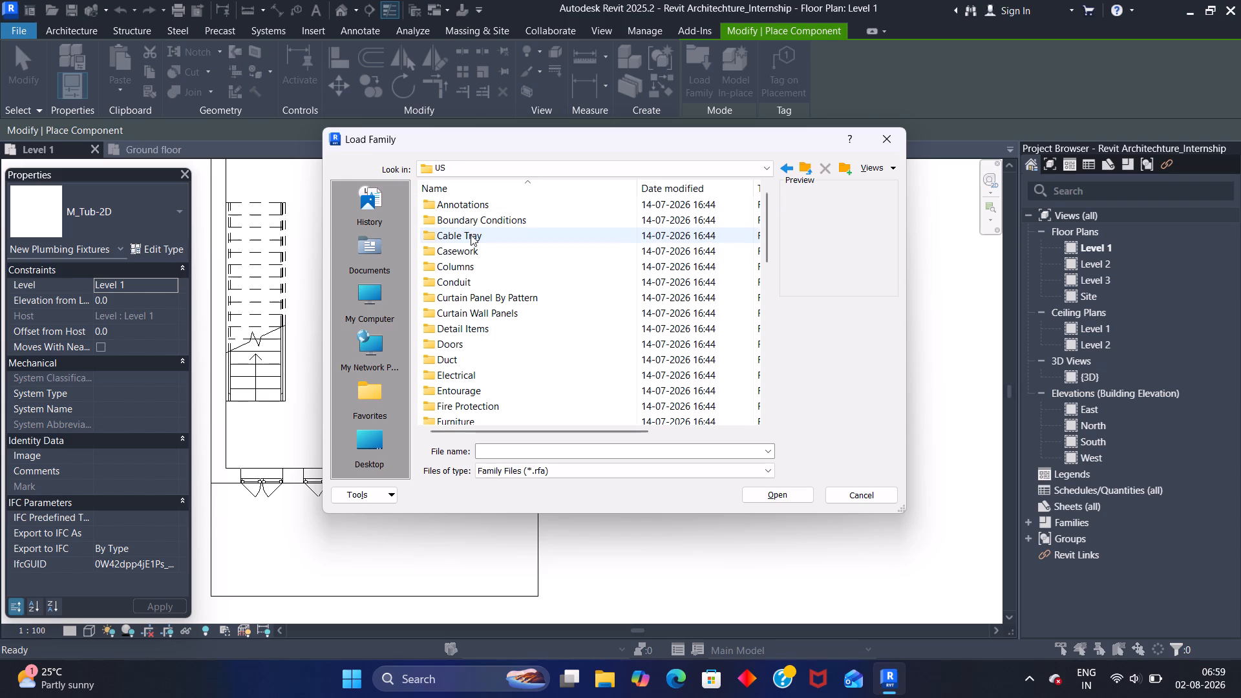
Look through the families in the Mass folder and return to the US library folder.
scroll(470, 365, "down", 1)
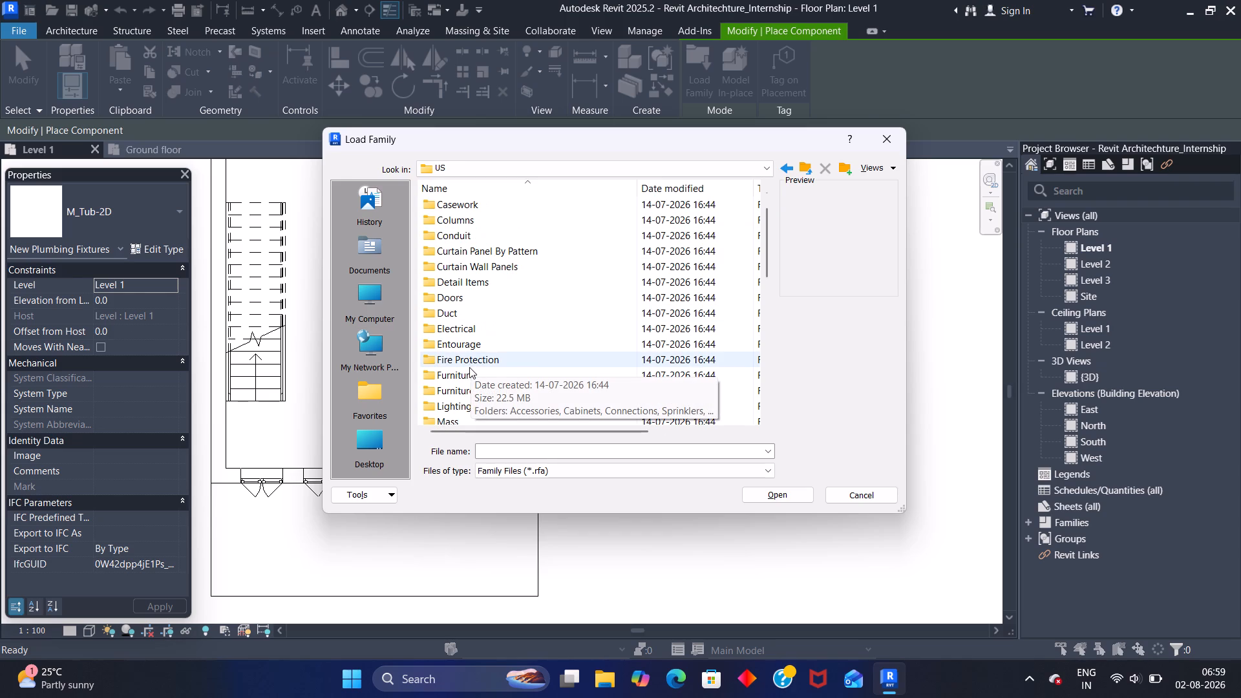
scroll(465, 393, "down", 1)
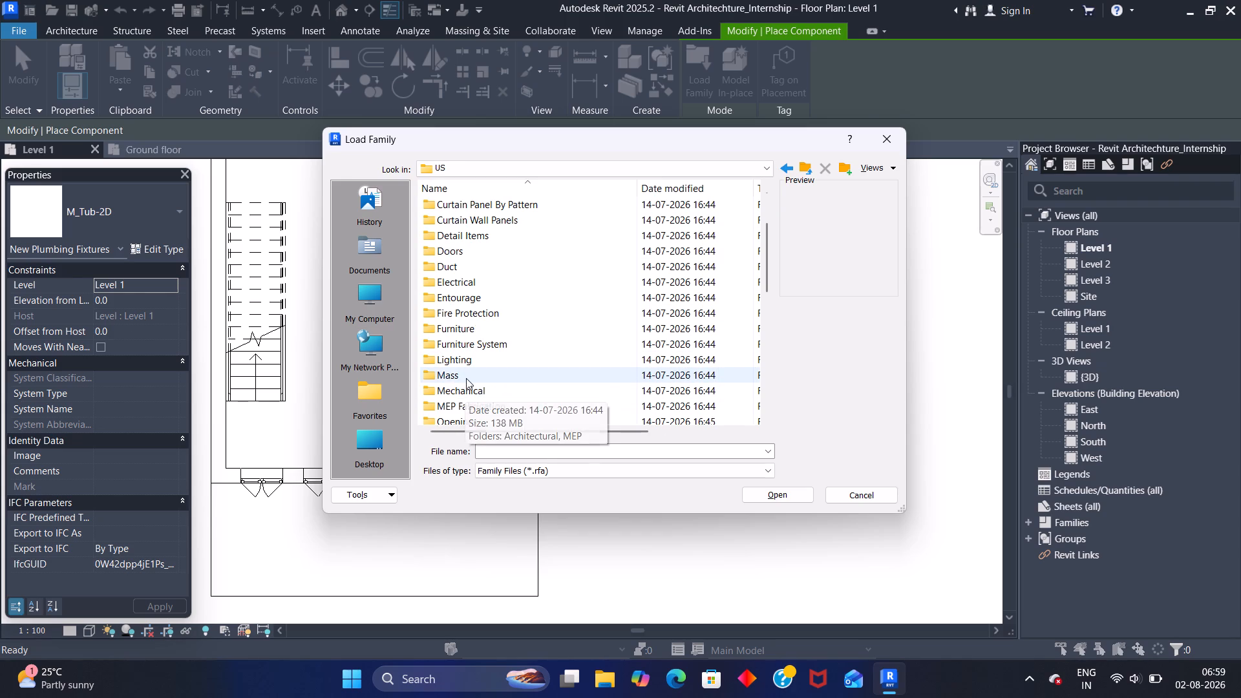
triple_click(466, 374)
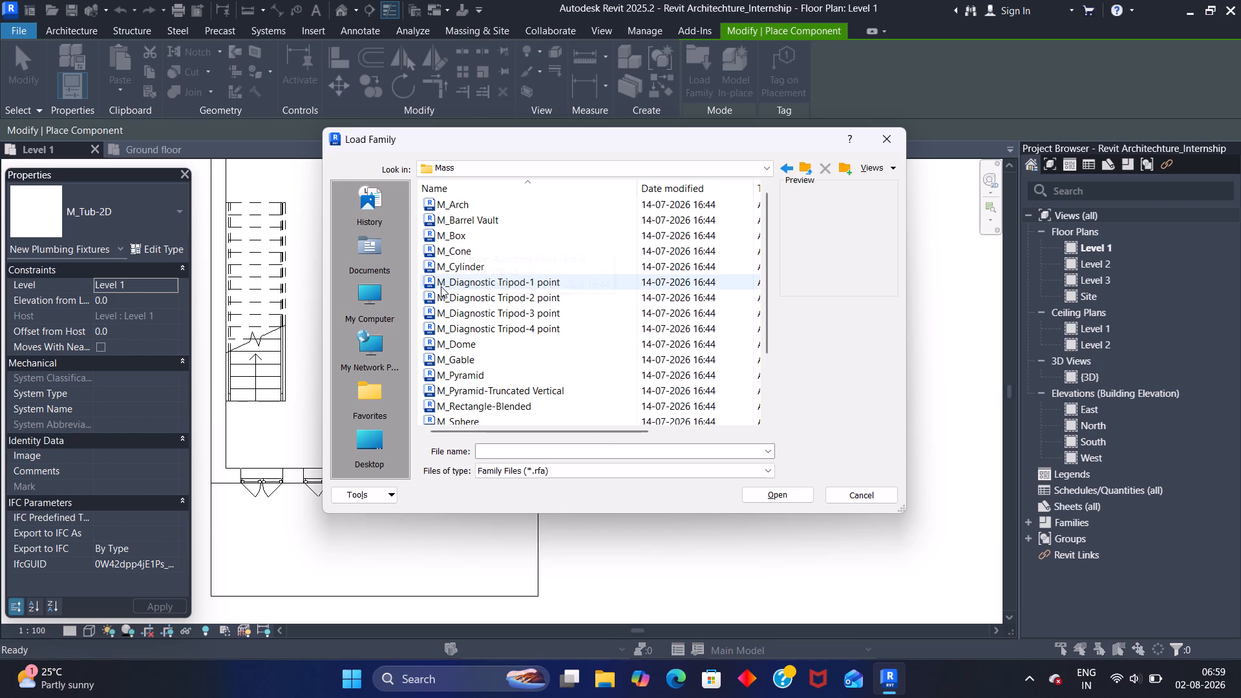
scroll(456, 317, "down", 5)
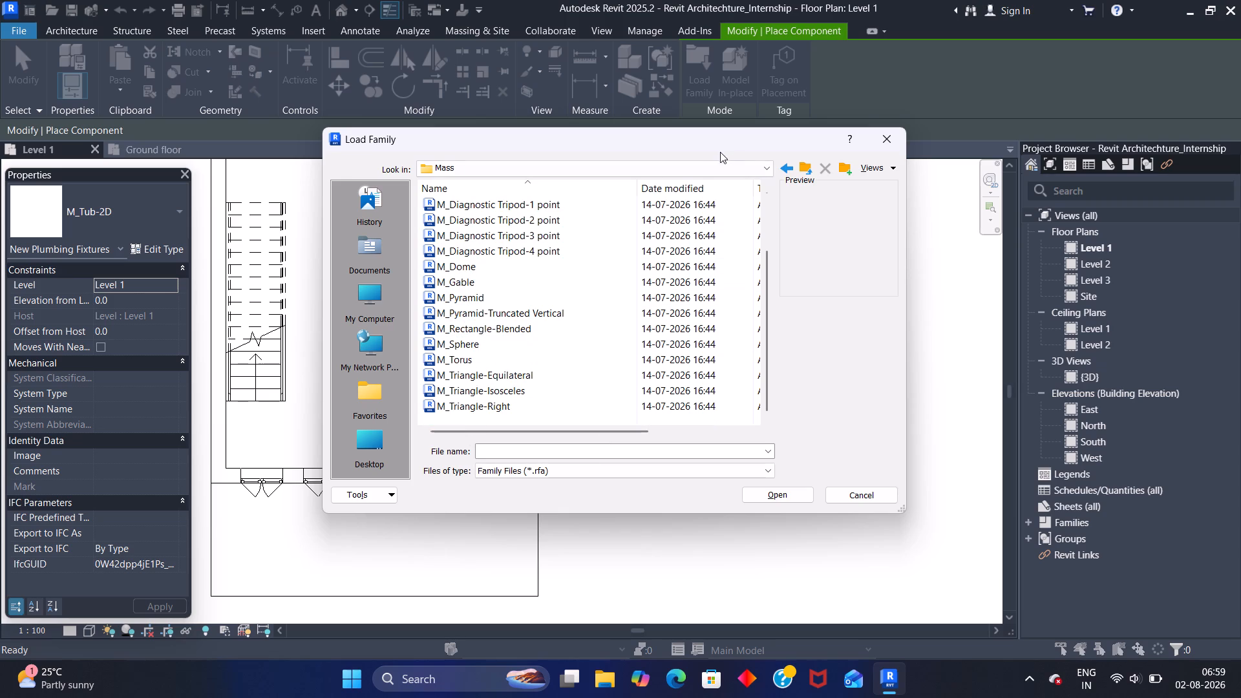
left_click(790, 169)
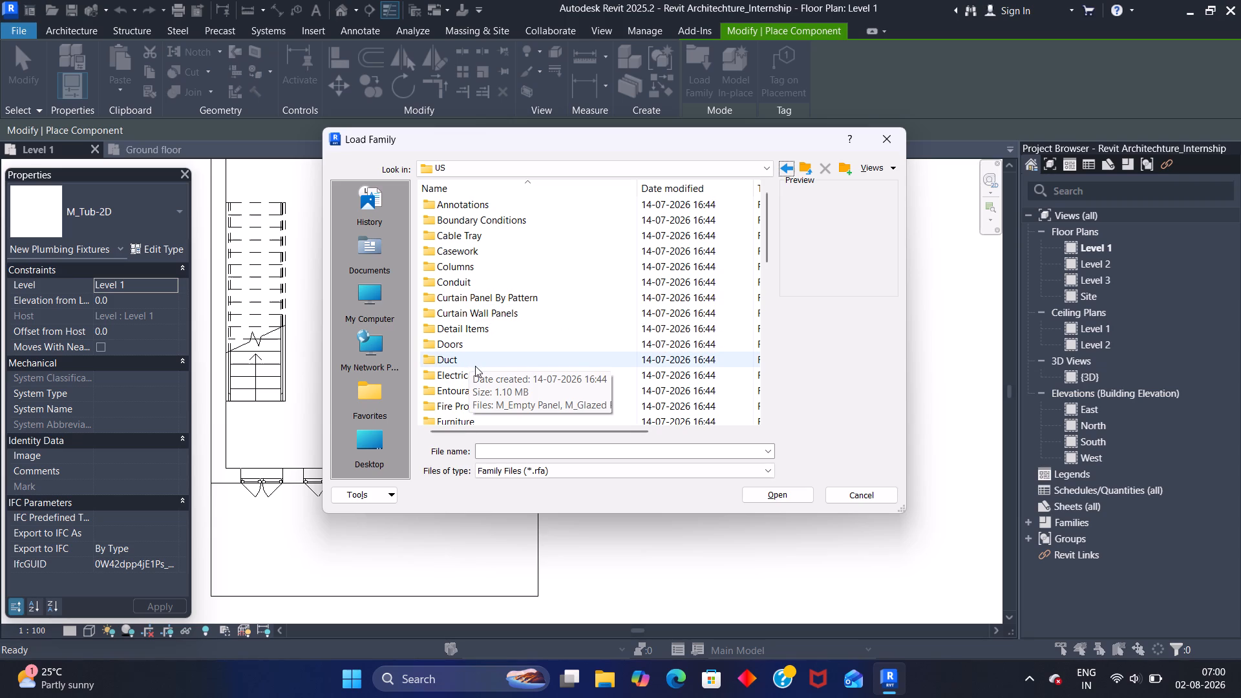
Examine the US library's category folders to find a suitable one to load a family from.
scroll(473, 381, "down", 1)
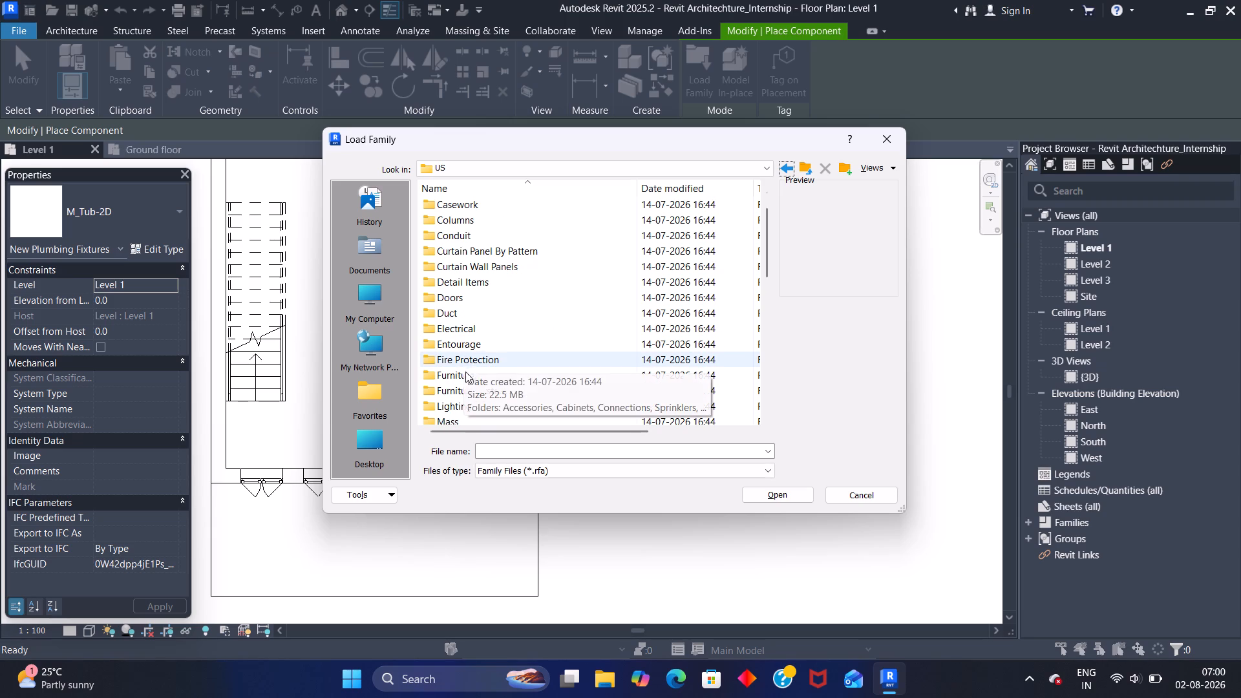
scroll(454, 400, "down", 1)
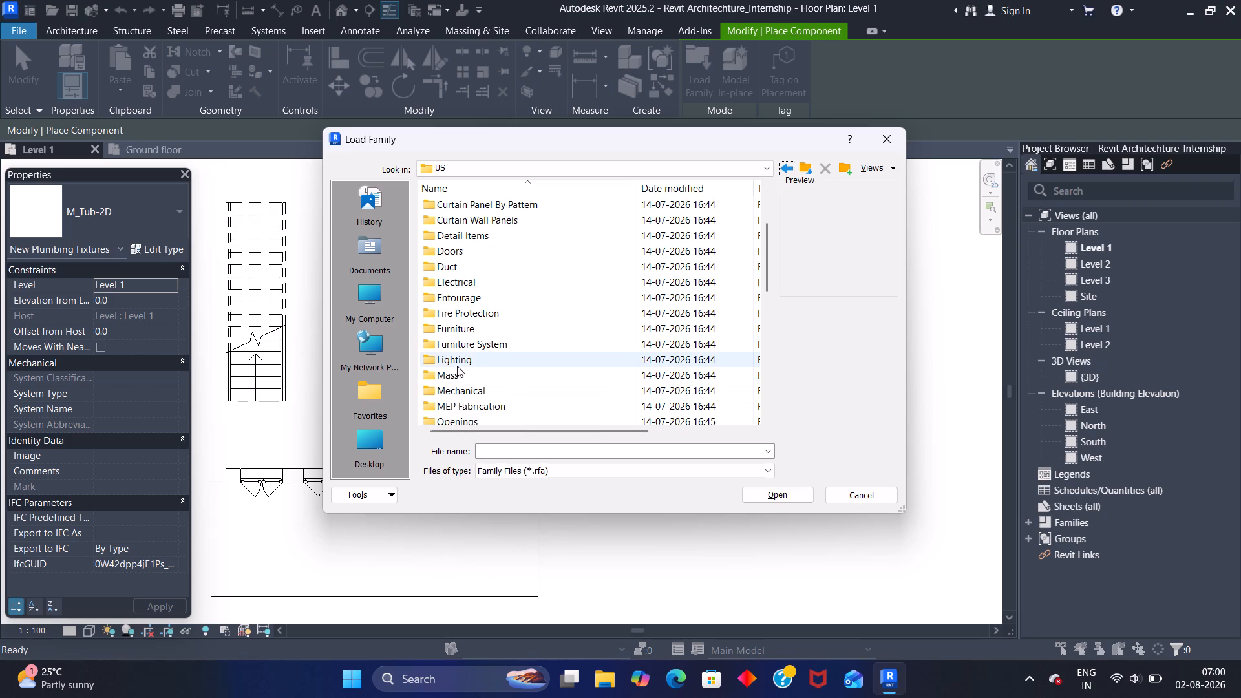
scroll(458, 376, "down", 1)
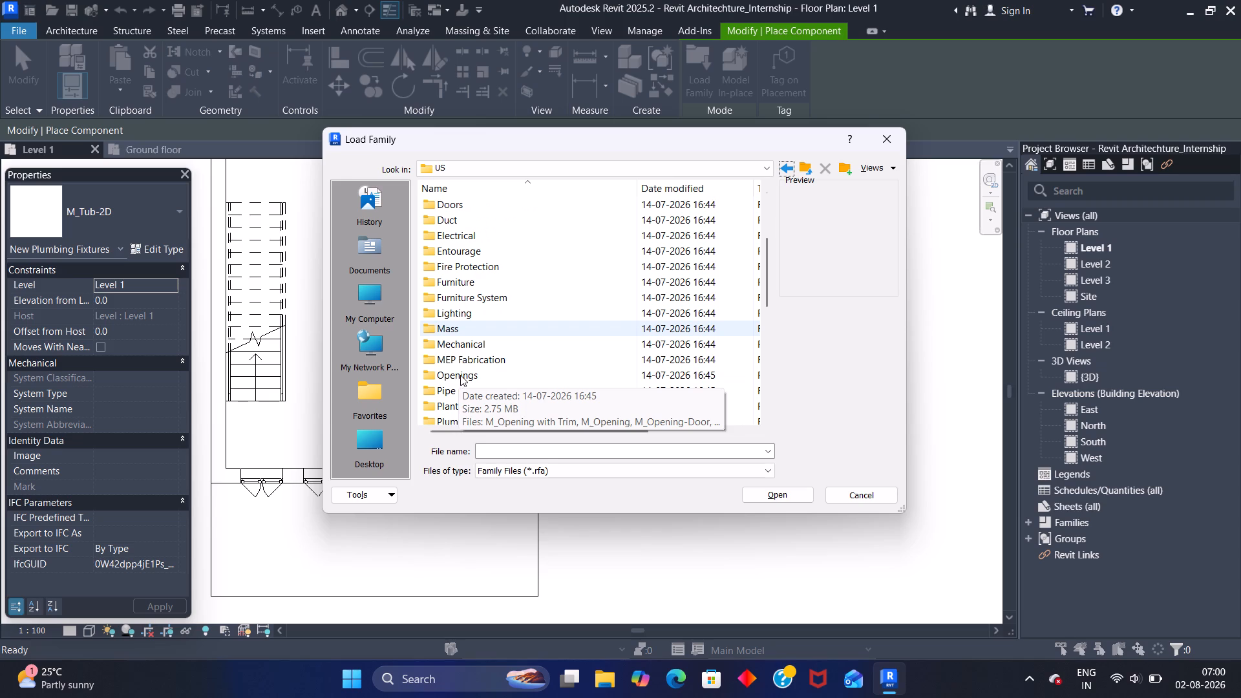
scroll(460, 386, "down", 1)
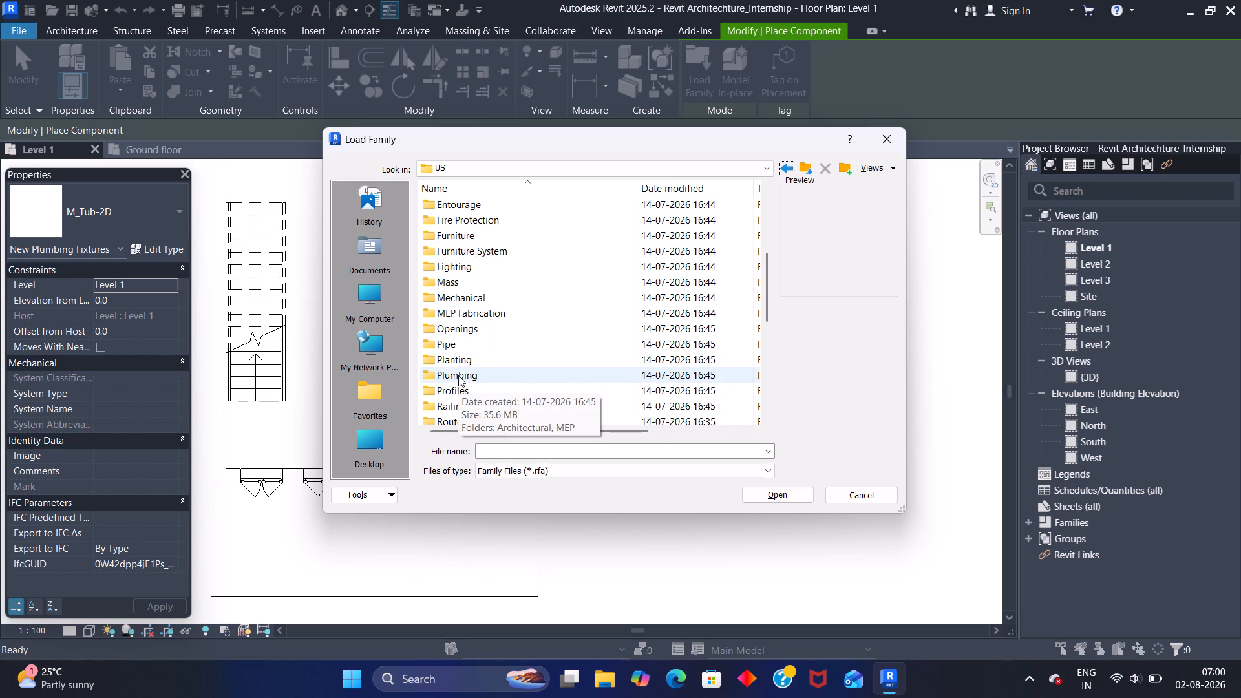
left_click(461, 340)
double_click(468, 344)
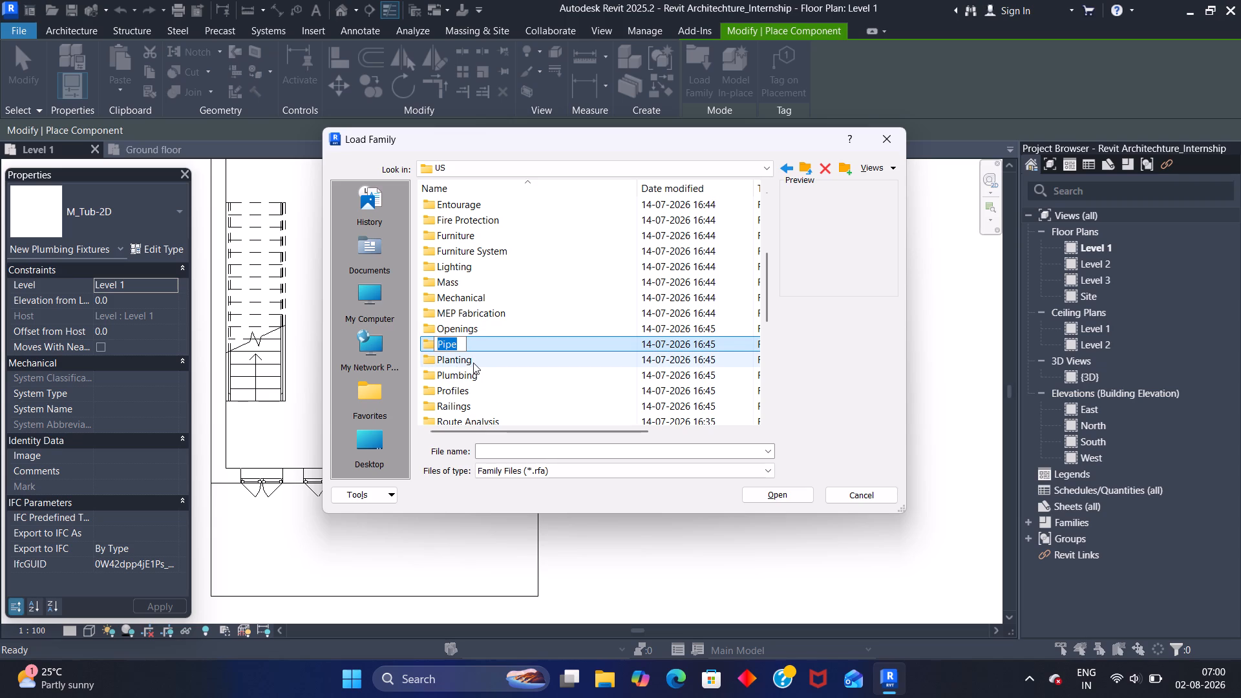
left_click(473, 363)
left_click(473, 373)
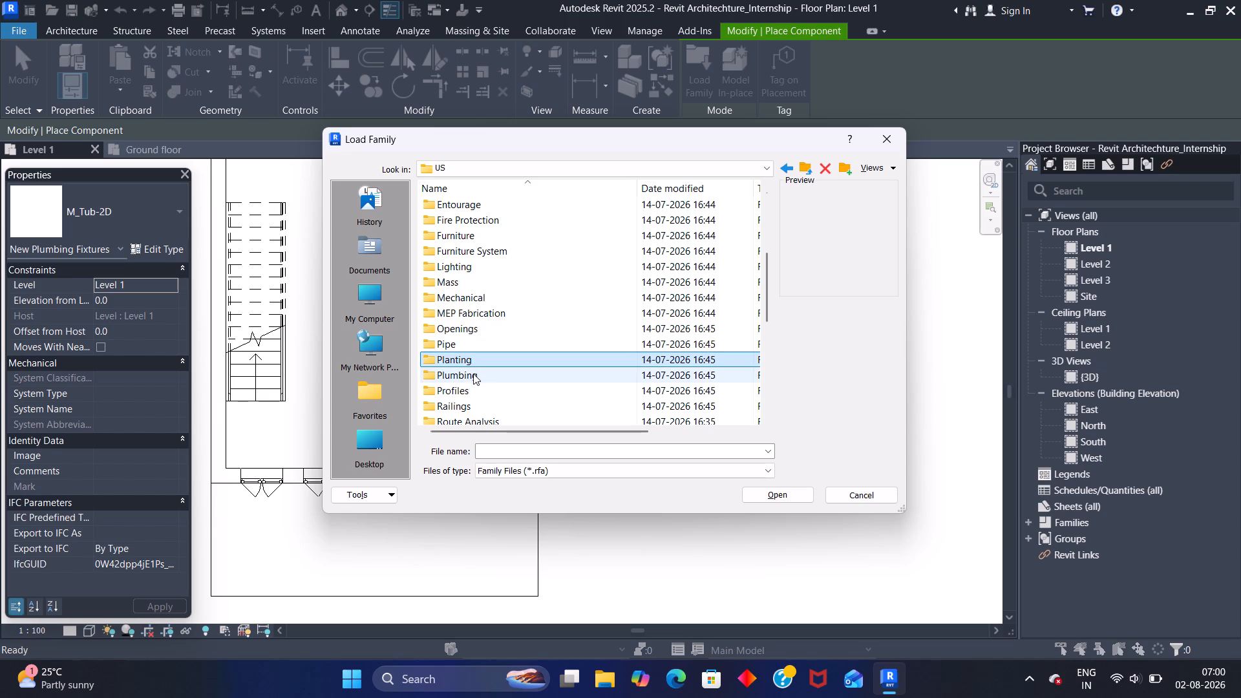
left_click(472, 383)
scroll(473, 379, "down", 1)
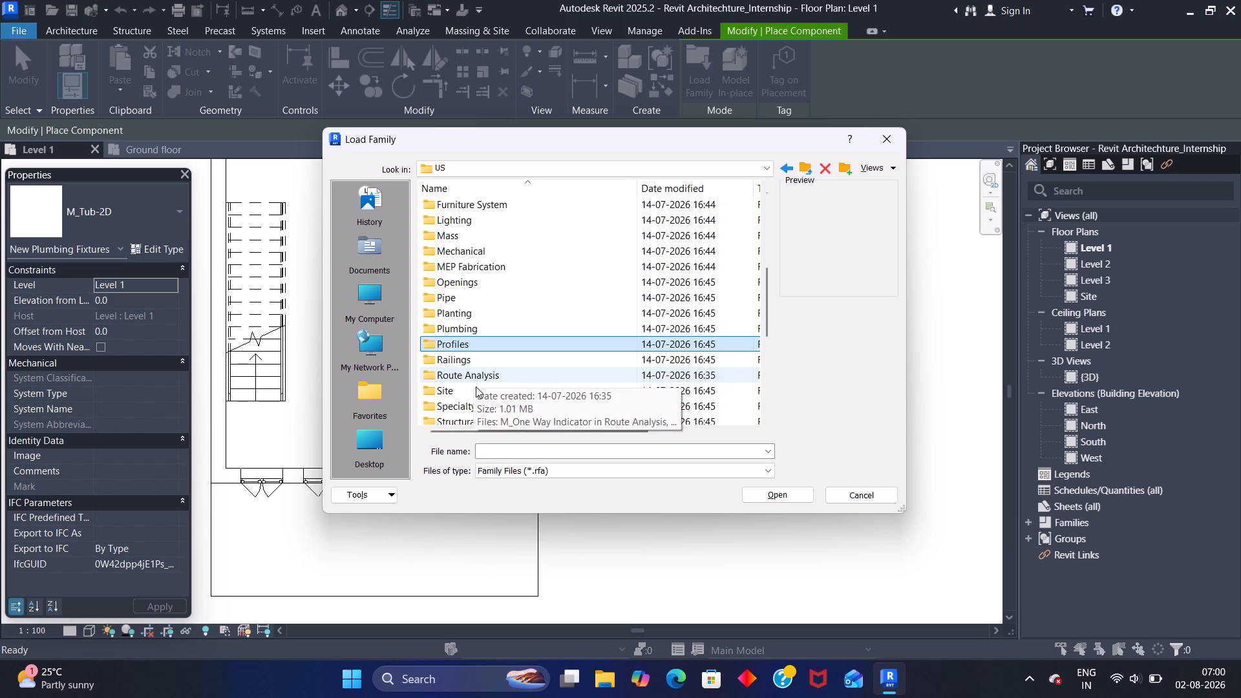
scroll(471, 389, "down", 1)
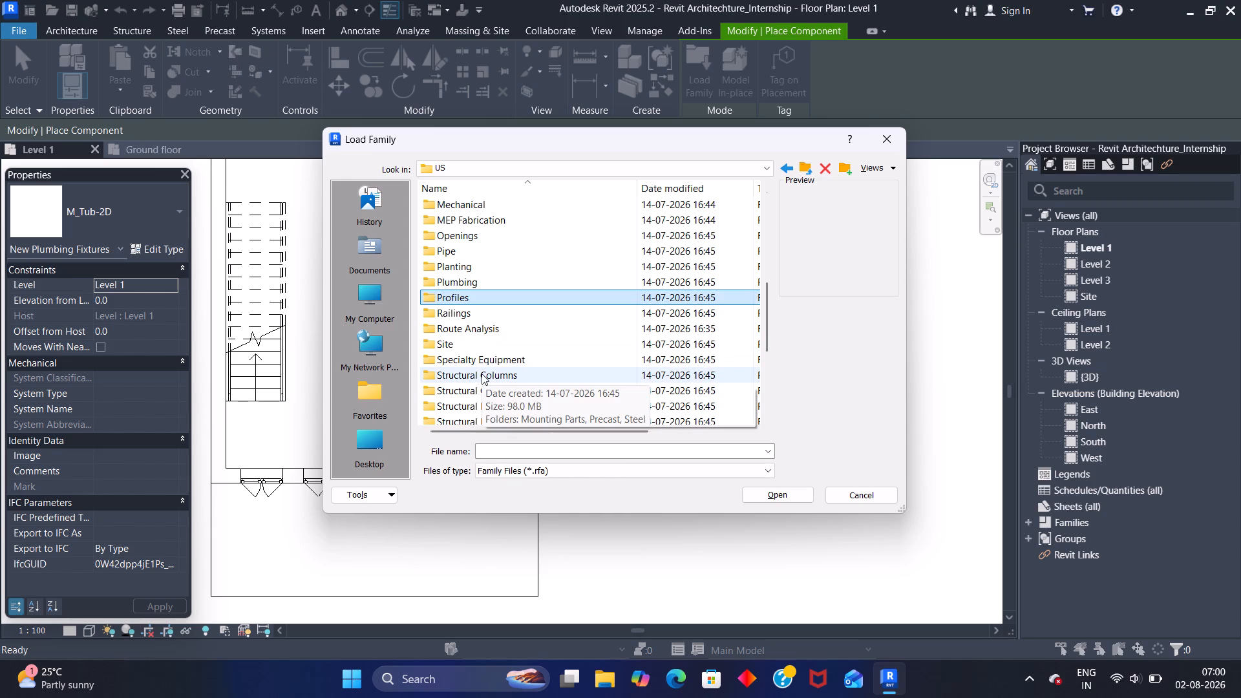
scroll(481, 374, "down", 5)
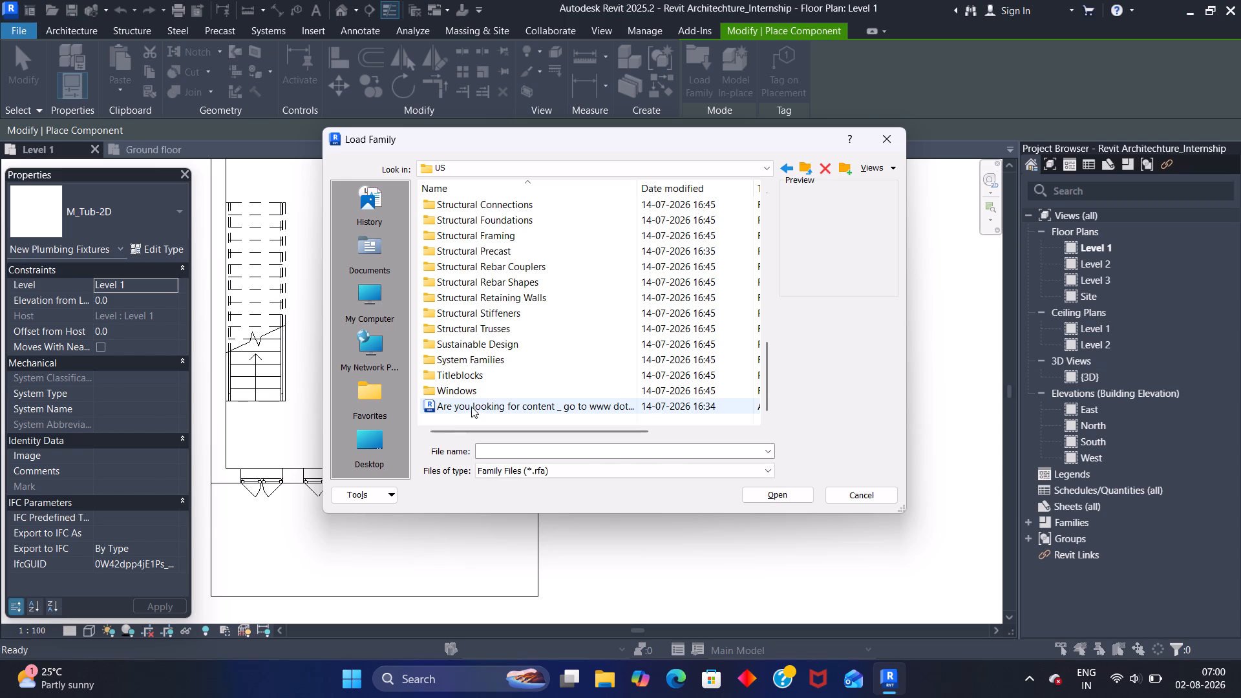
scroll(473, 390, "up", 12)
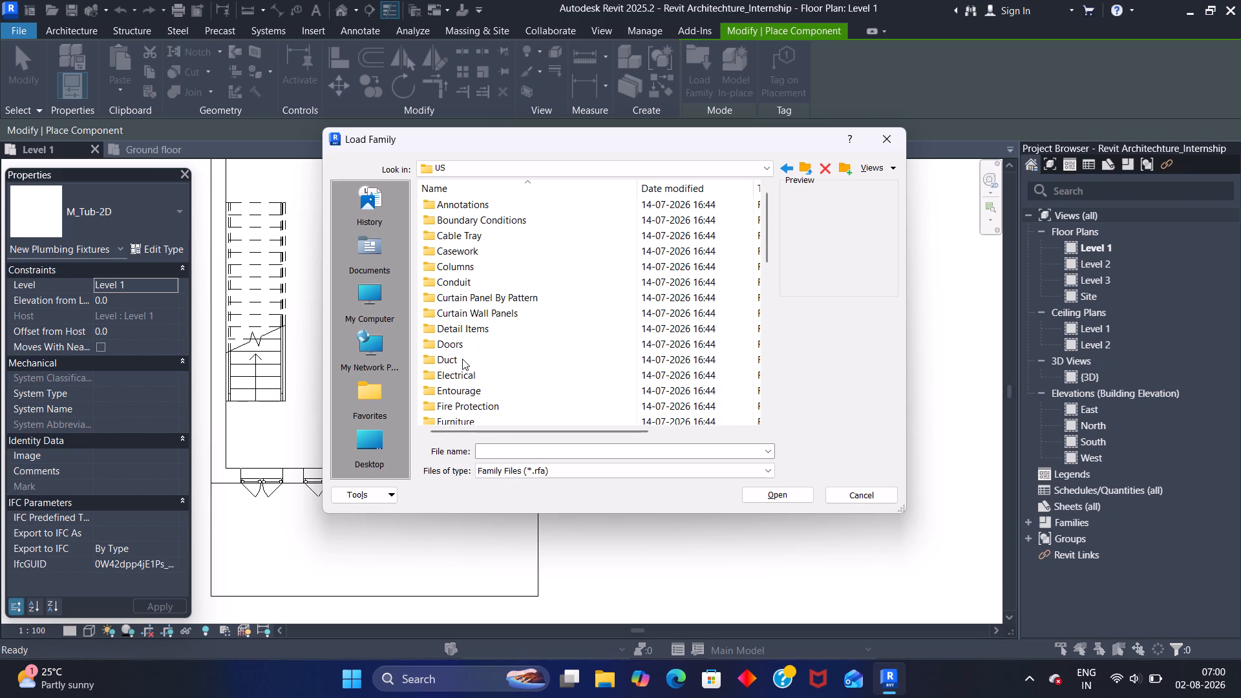
scroll(462, 359, "up", 3)
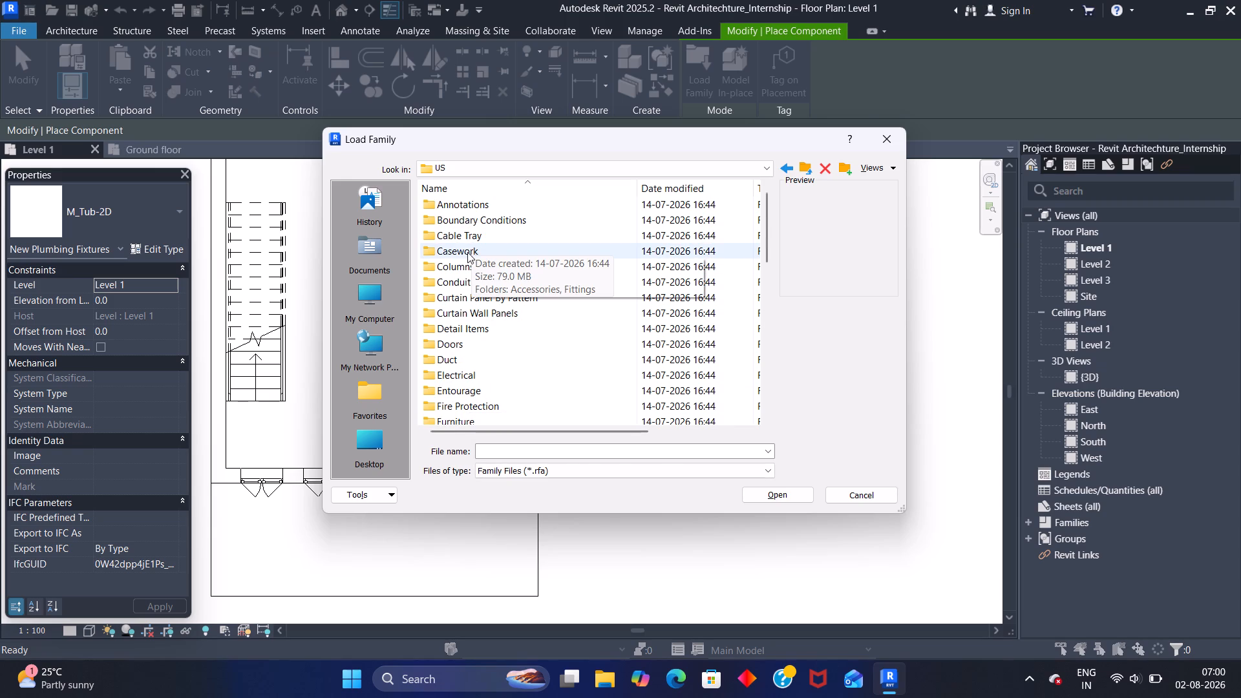
scroll(466, 244, "up", 2)
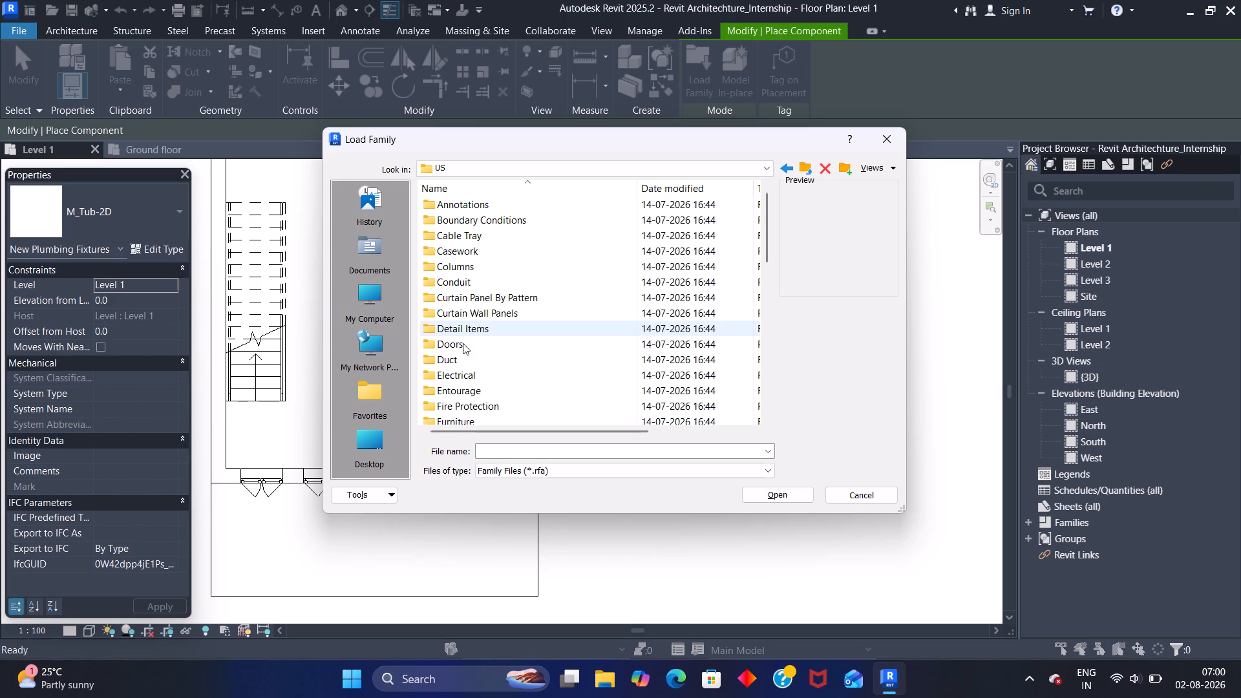
Browse to the Seating folder inside the US library's Furniture folder.
left_click(456, 377)
left_click(472, 357)
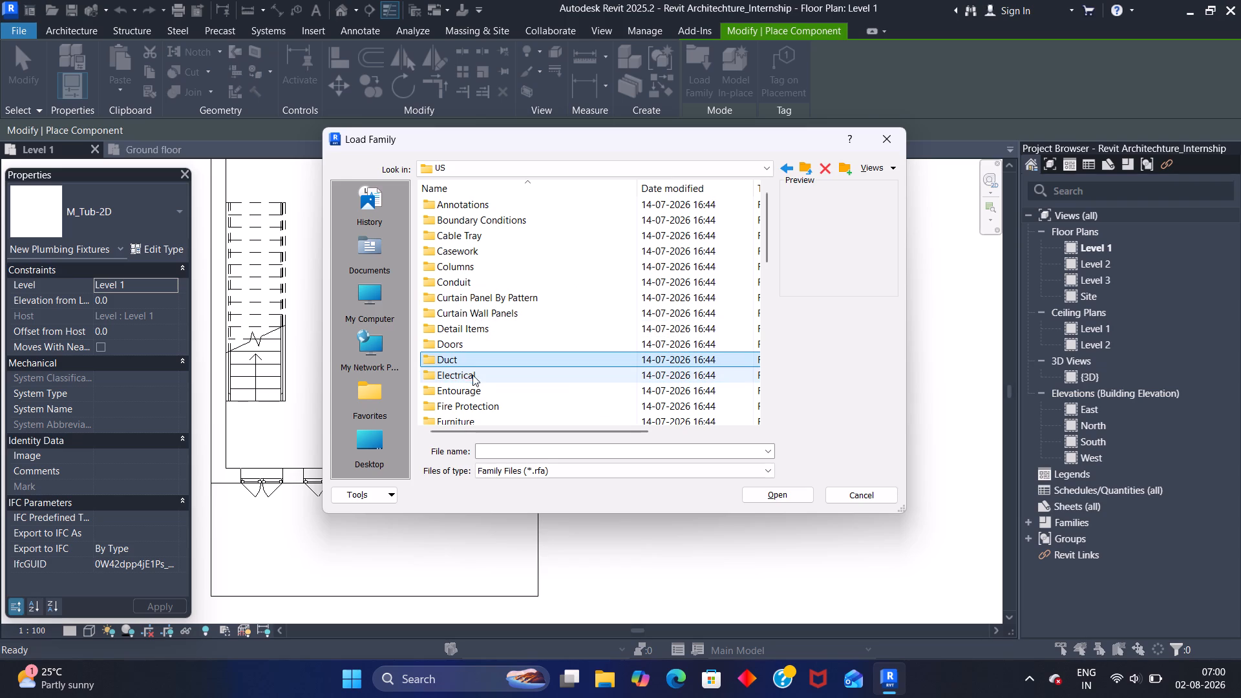
left_click(464, 387)
scroll(499, 372, "down", 2)
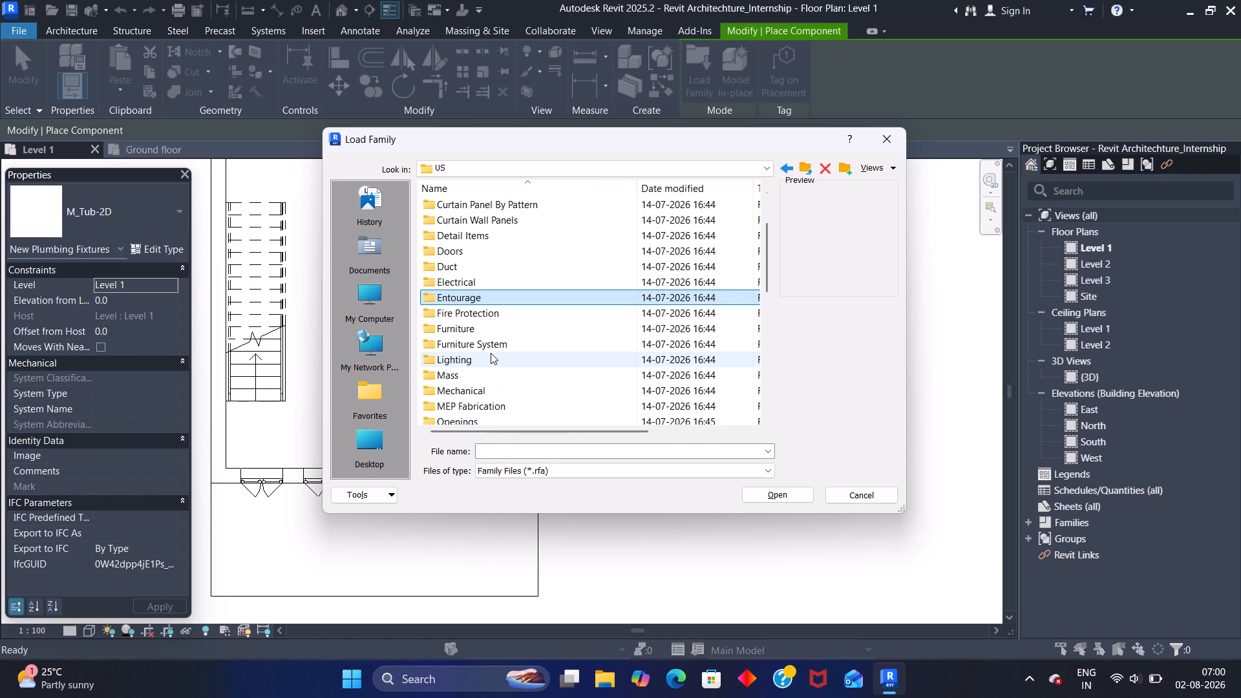
double_click(489, 335)
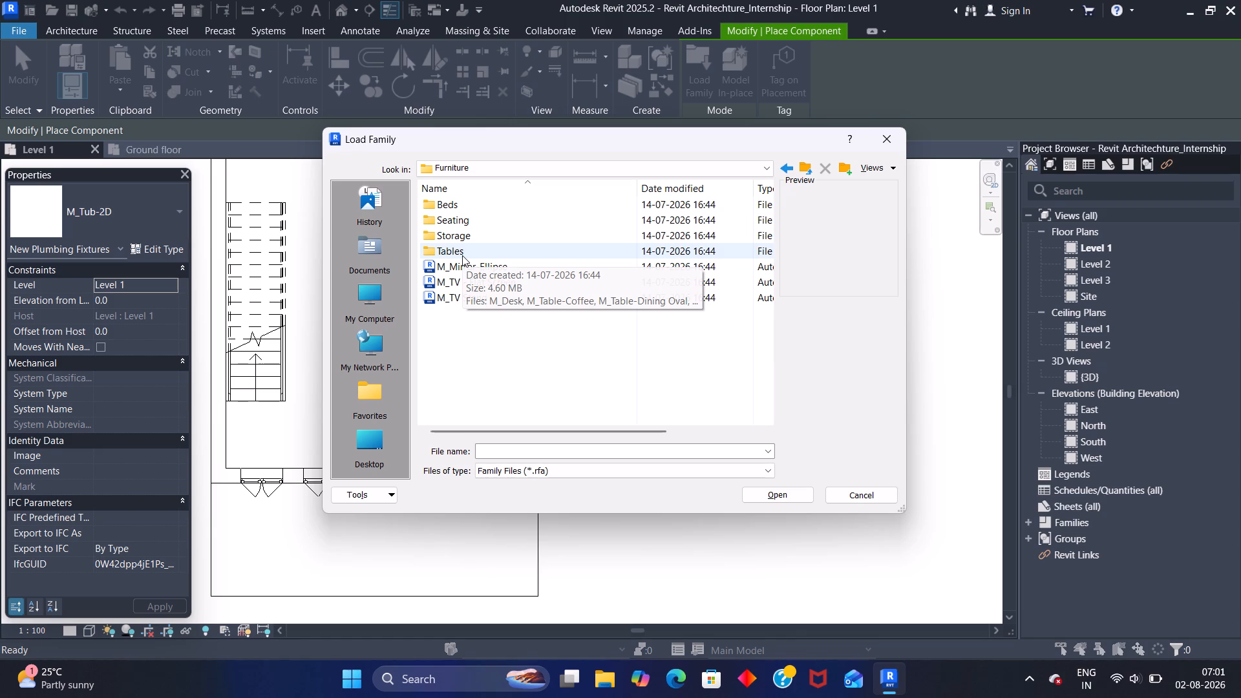
double_click(469, 221)
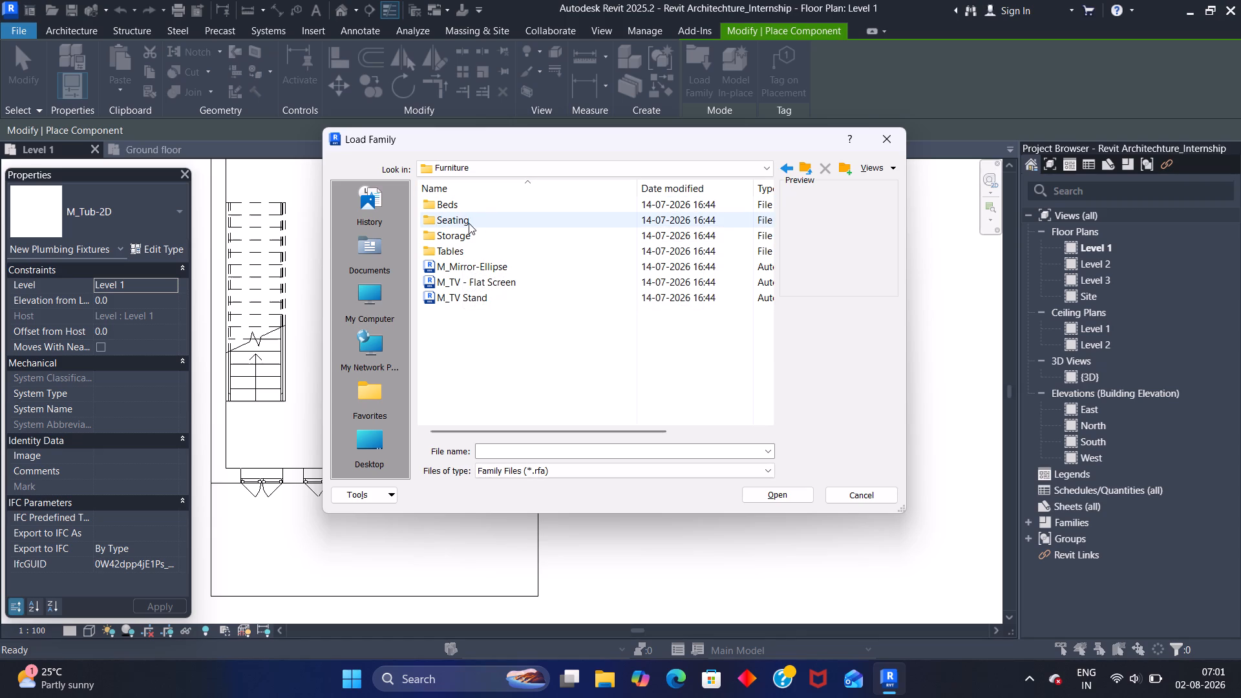
left_click(489, 225)
double_click(490, 224)
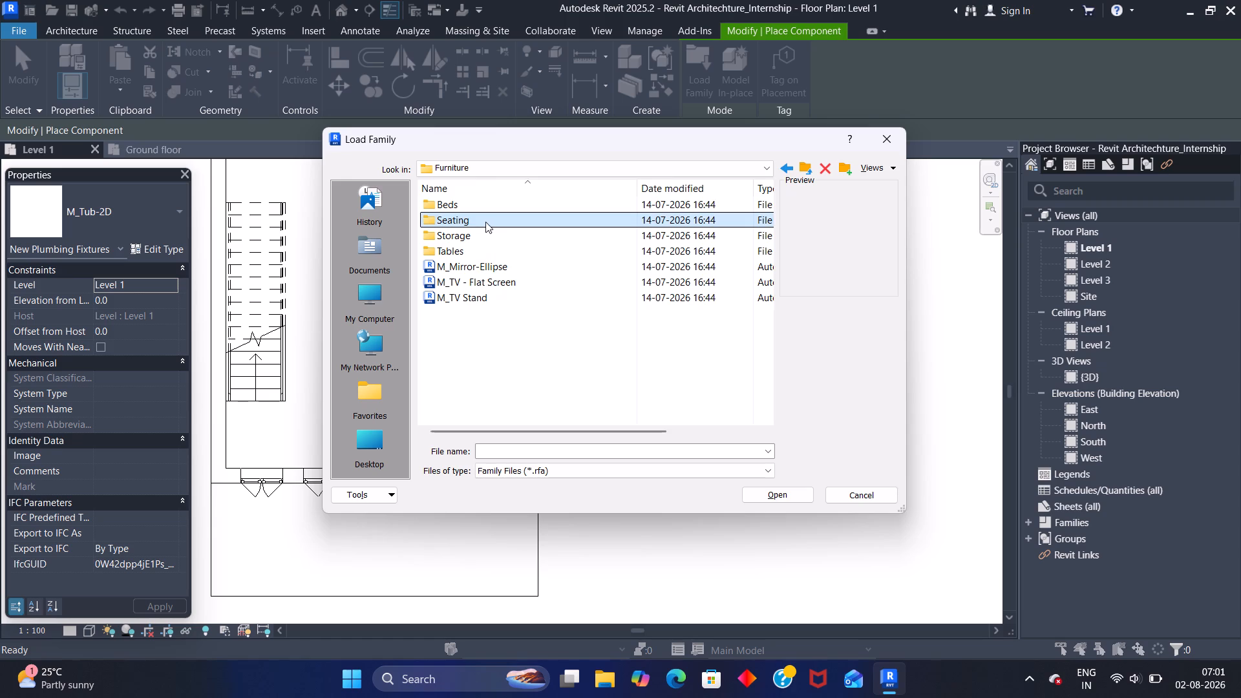
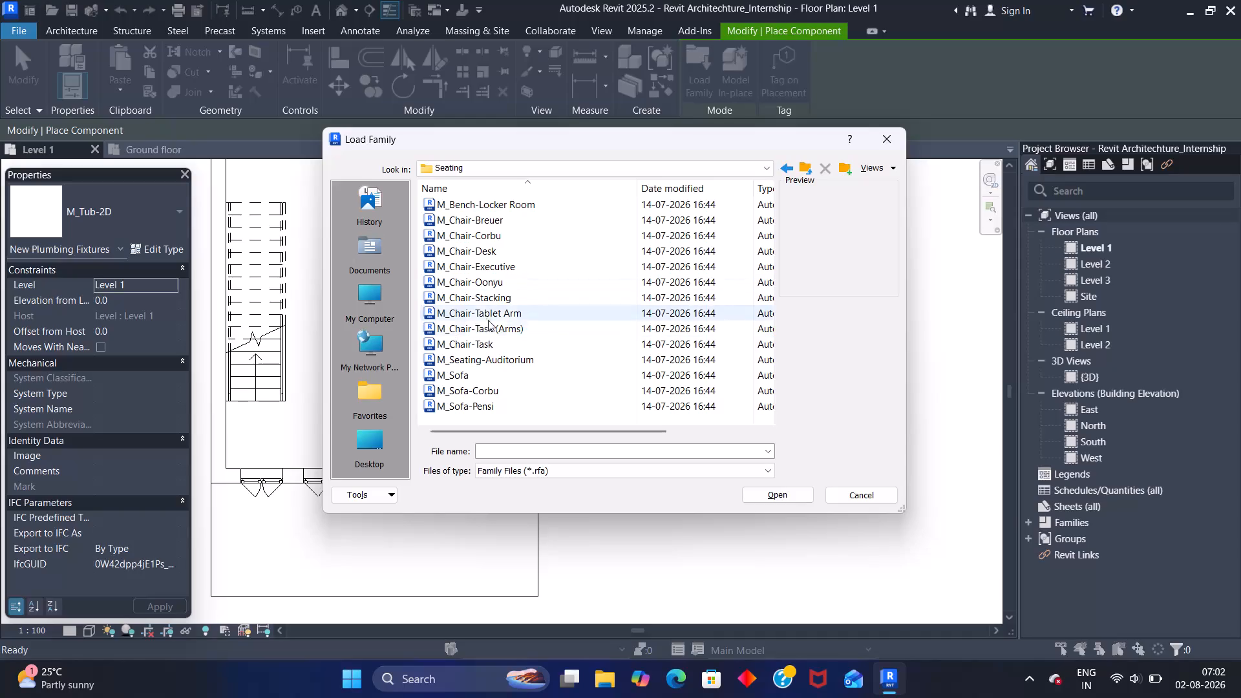
Load the M_Sofa family from the Seating folder and leave placement without adding an instance.
double_click(480, 378)
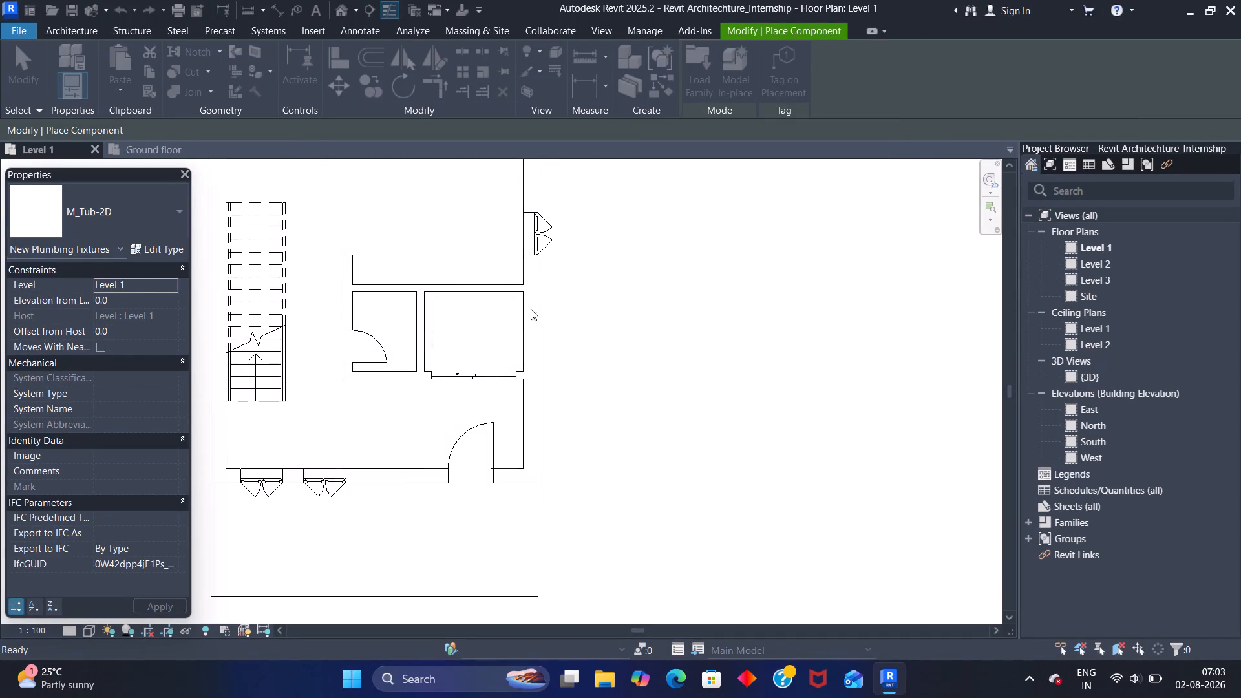
scroll(635, 328, "down", 1)
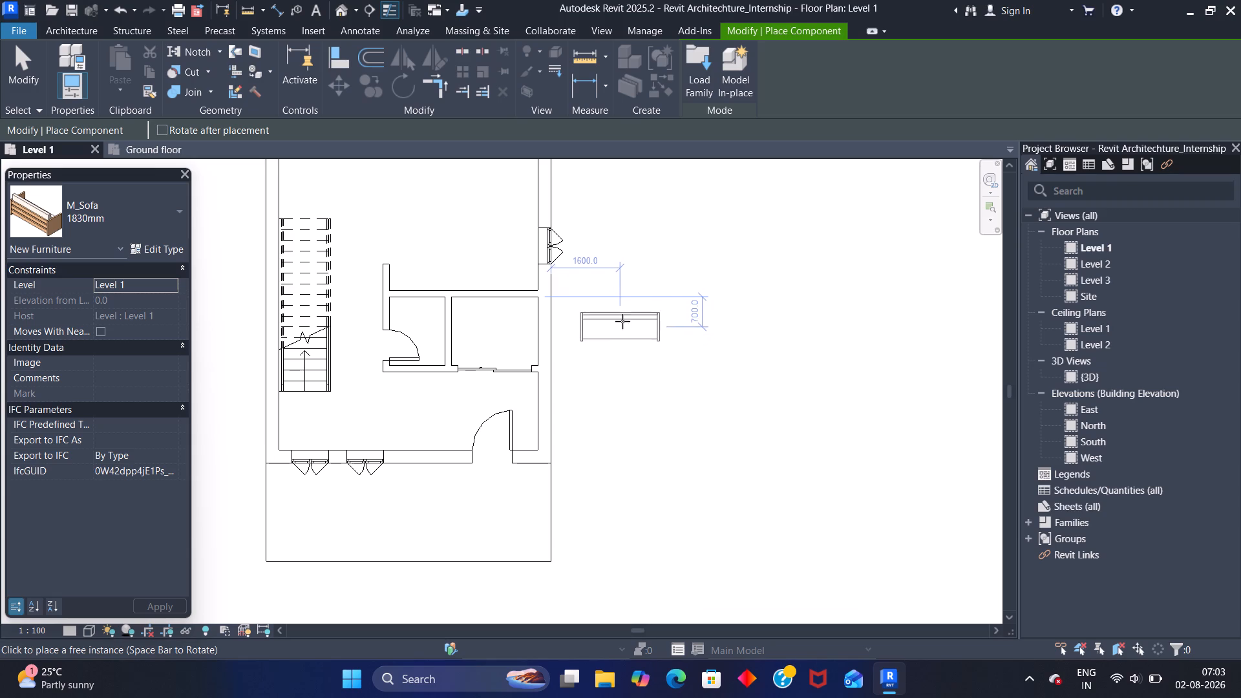
key("Escape")
key("Escape")
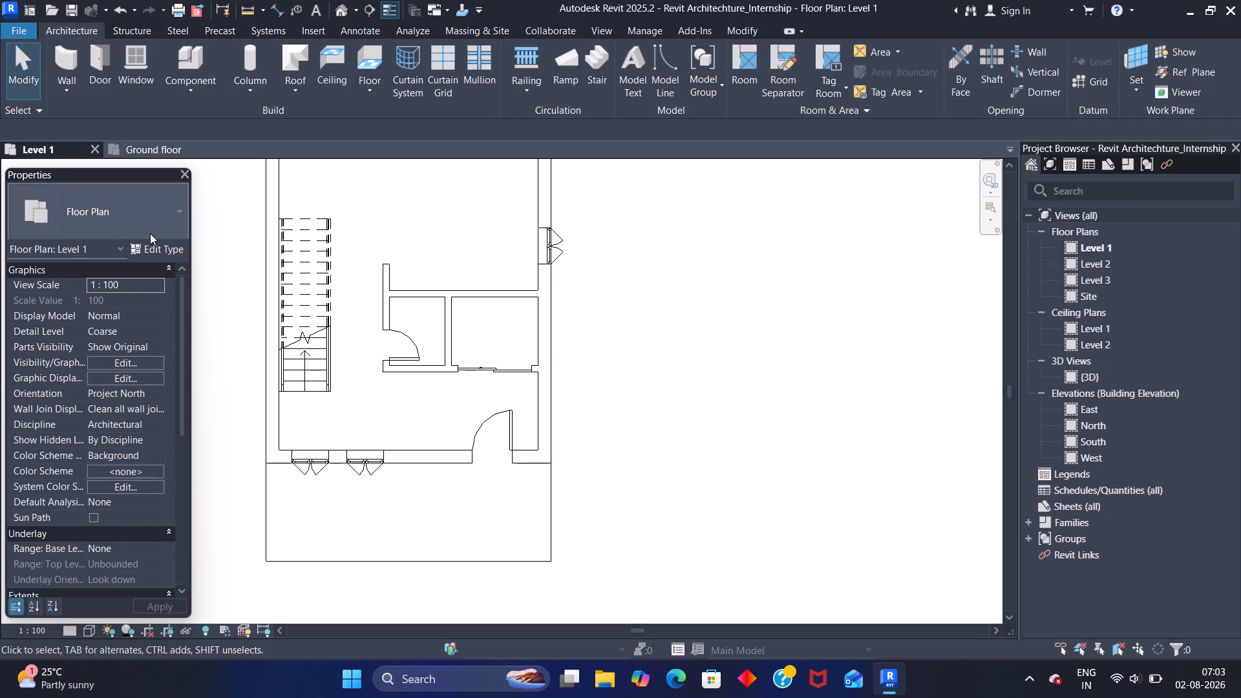
Compare the sofa families in the Seating folder and load M_Sofa-Corbu.
left_click(183, 63)
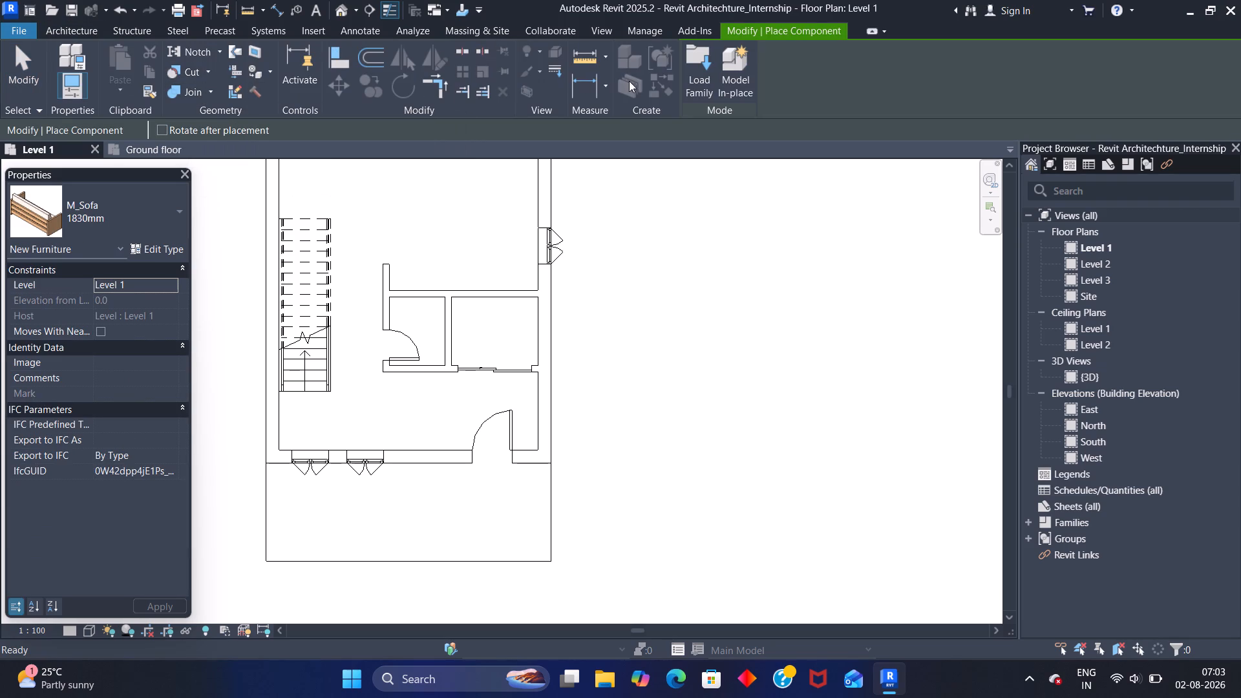
left_click(693, 86)
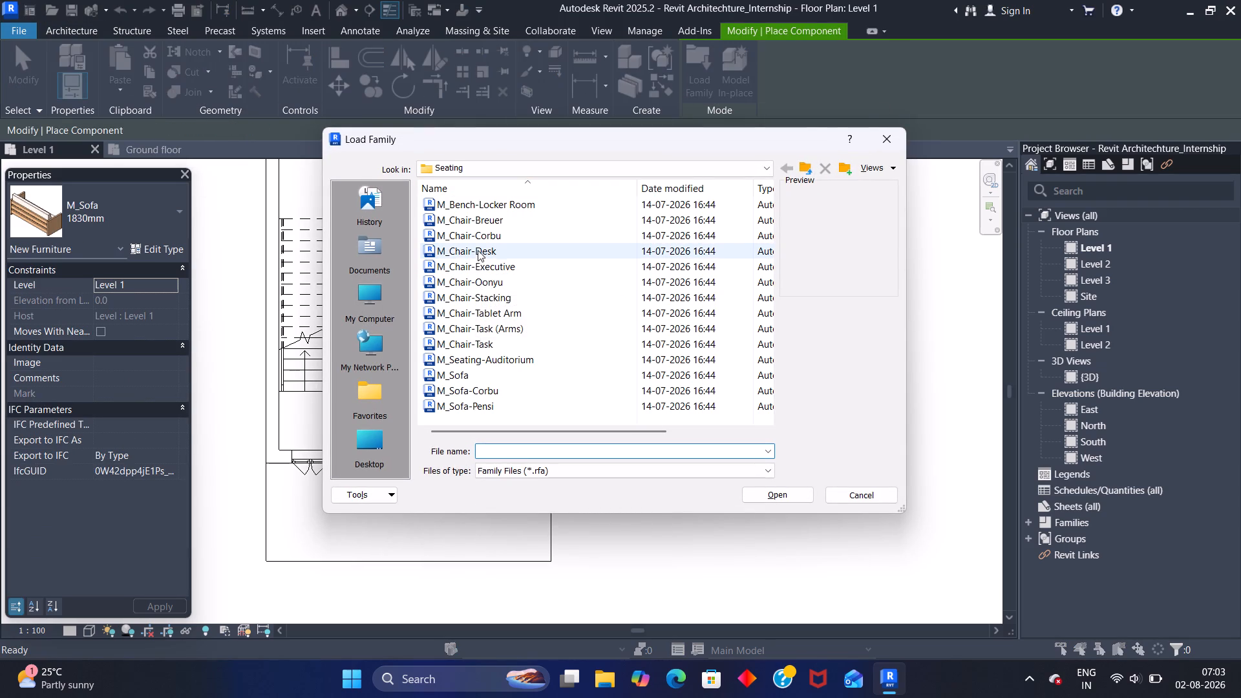
left_click(492, 380)
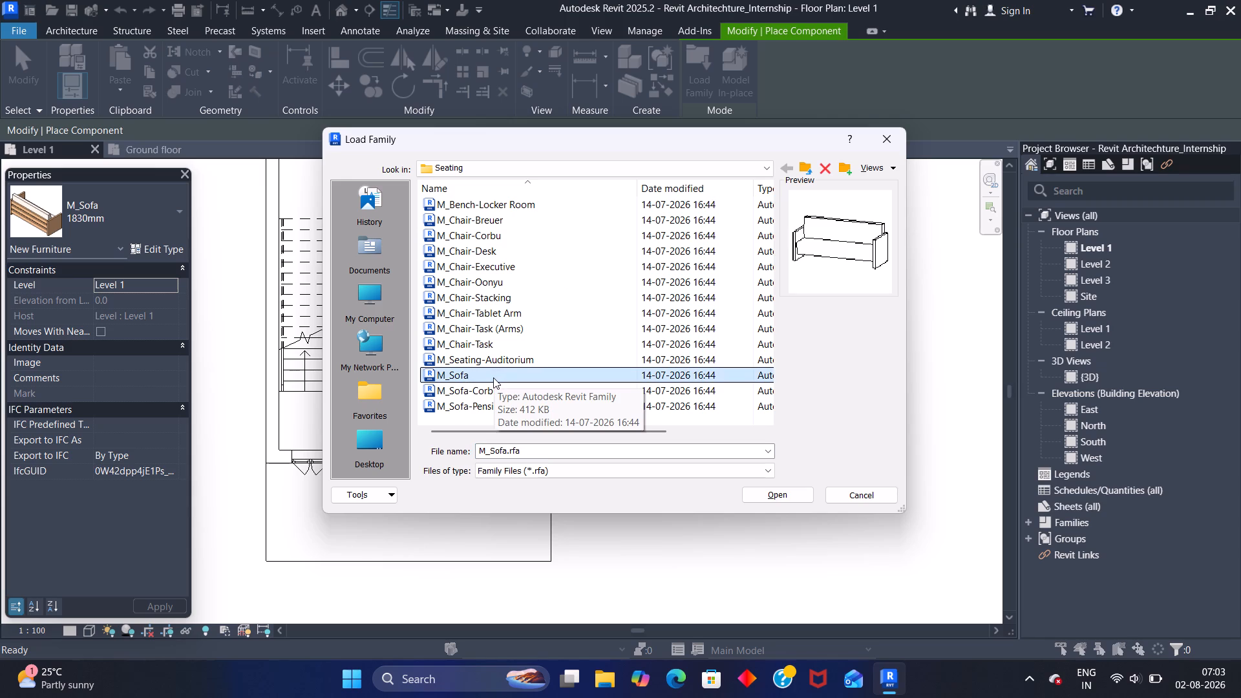
left_click(485, 389)
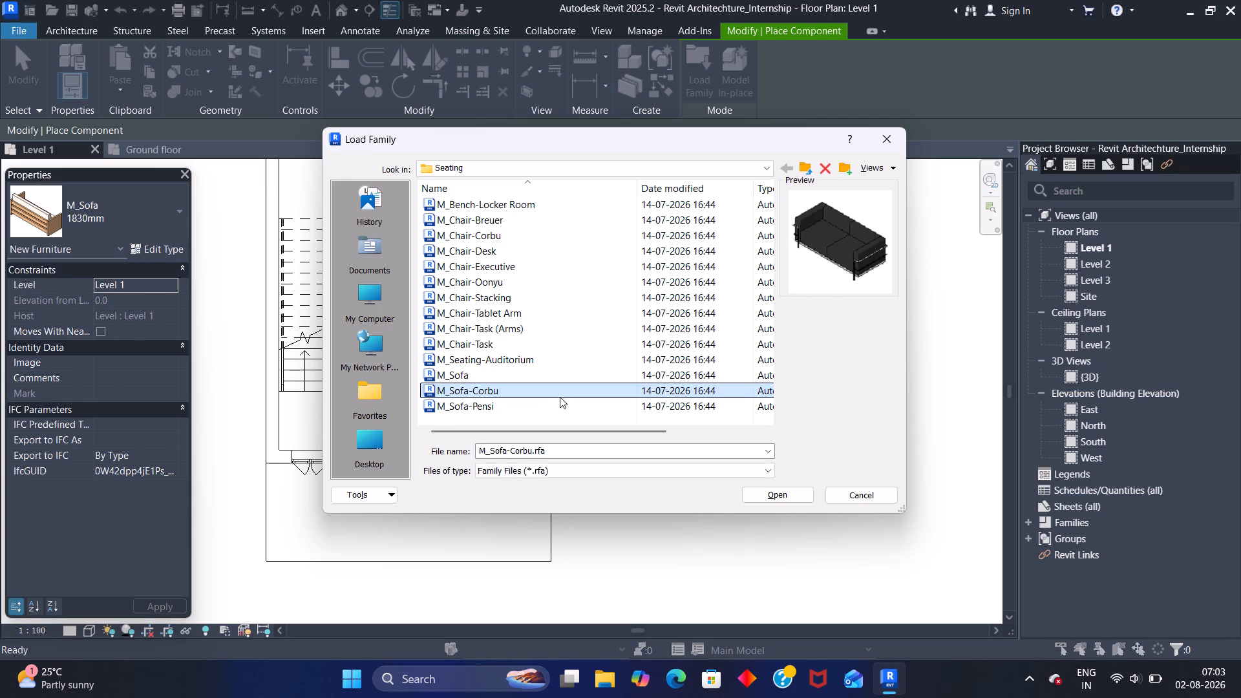
left_click(541, 408)
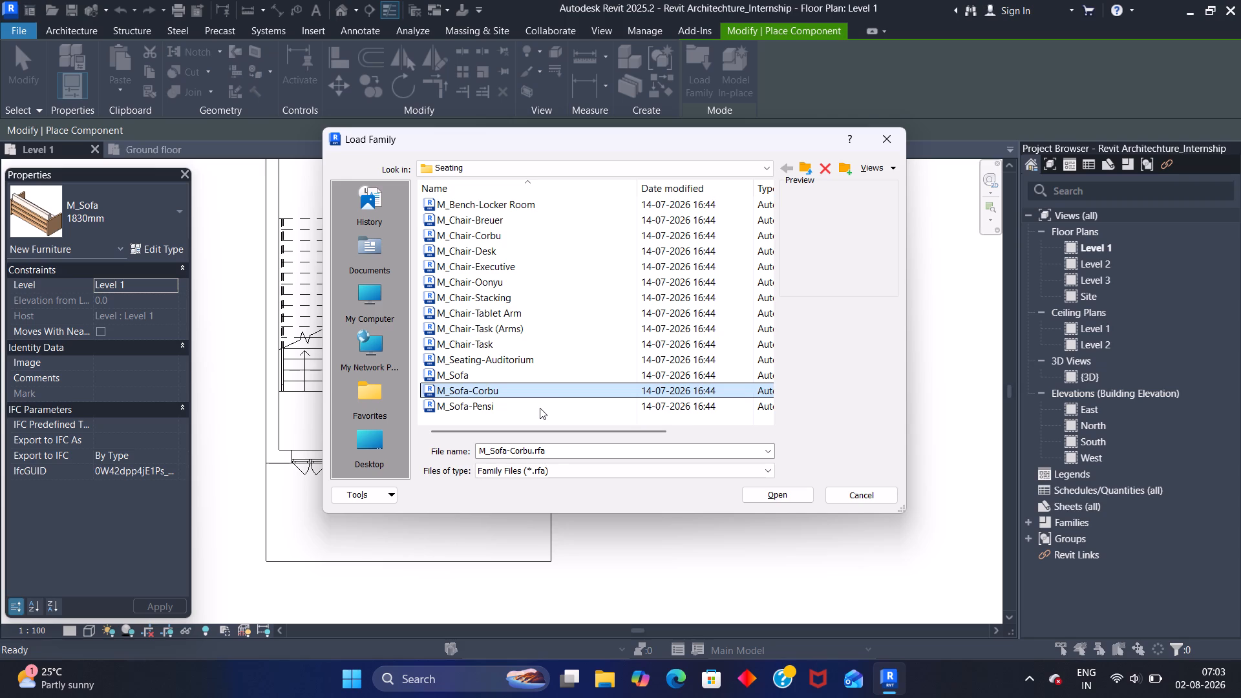
scroll(536, 400, "down", 2)
scroll(527, 396, "up", 1)
scroll(535, 394, "down", 6)
scroll(536, 394, "up", 2)
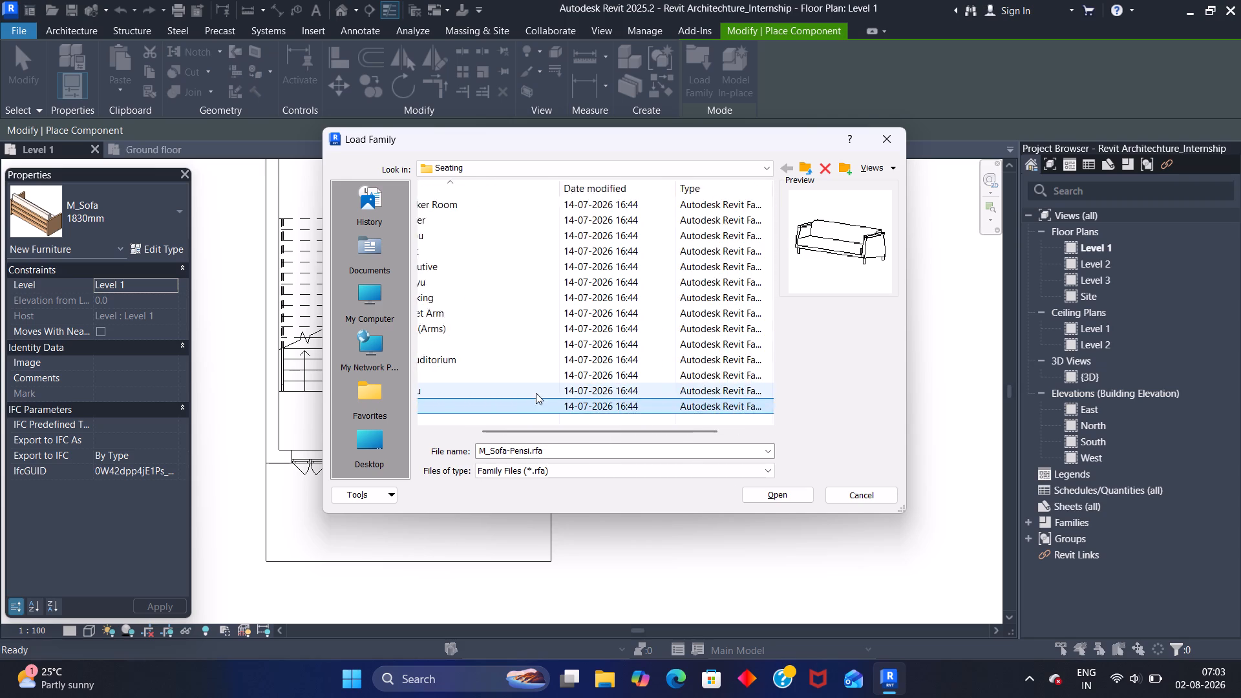
scroll(536, 393, "up", 6)
left_click(498, 394)
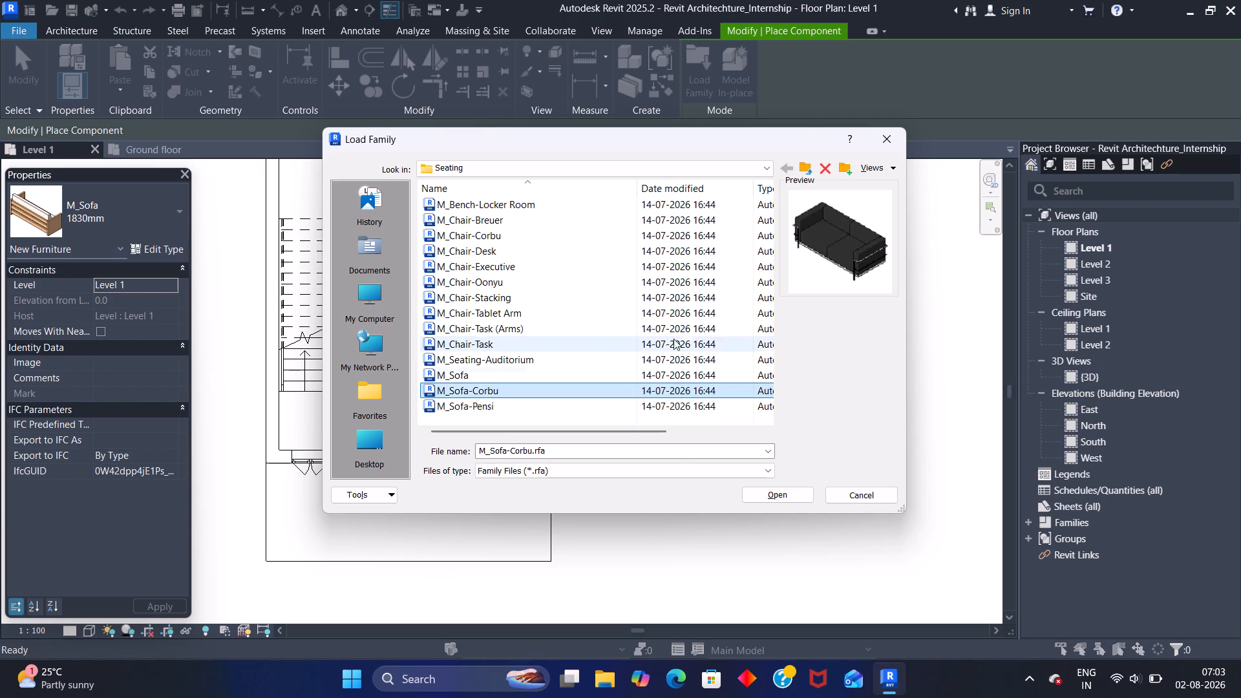
left_click(765, 498)
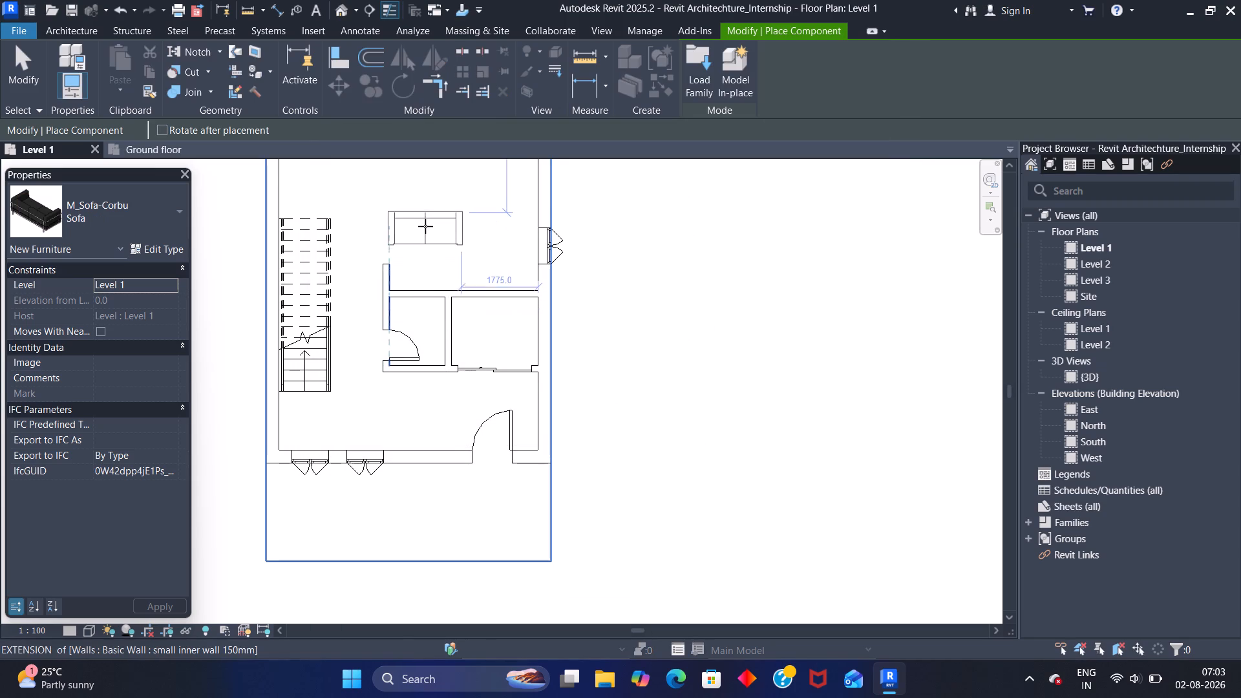
Place an M_Sofa-Corbu rotated 180° in the large room, about 700 mm above the small rooms' wall and 462.5 mm from the short wall stub.
middle_click_drag(427, 226, 470, 330)
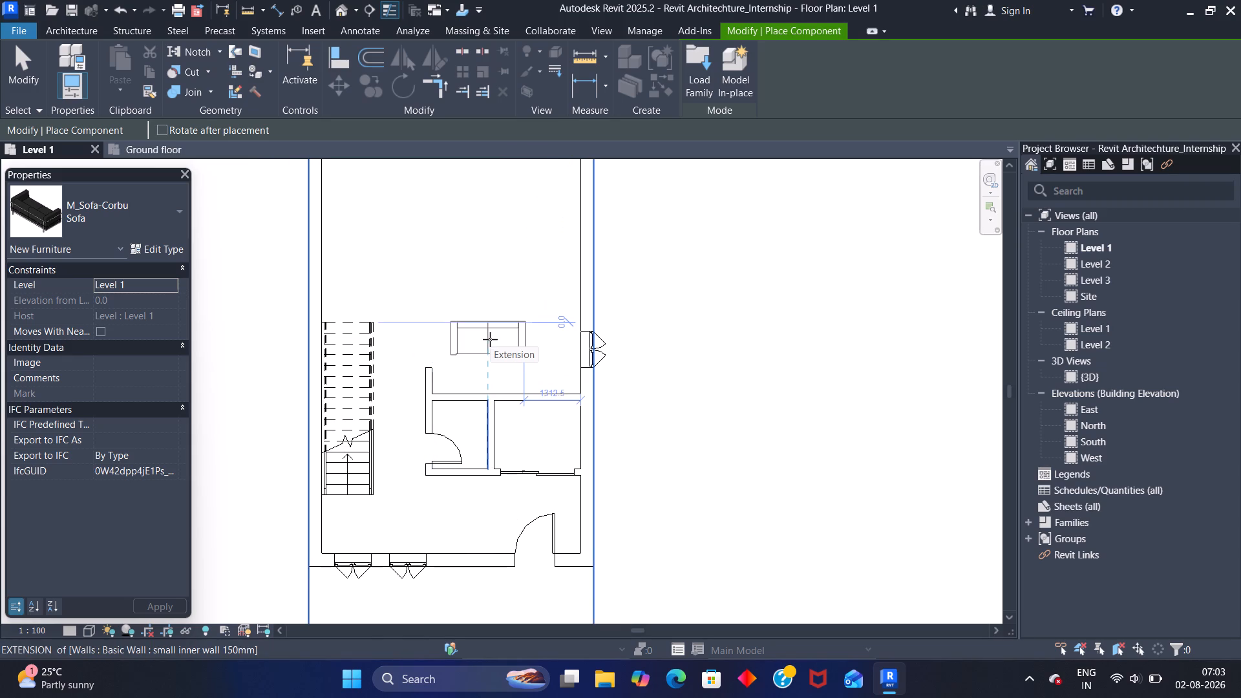
key("space")
key("space")
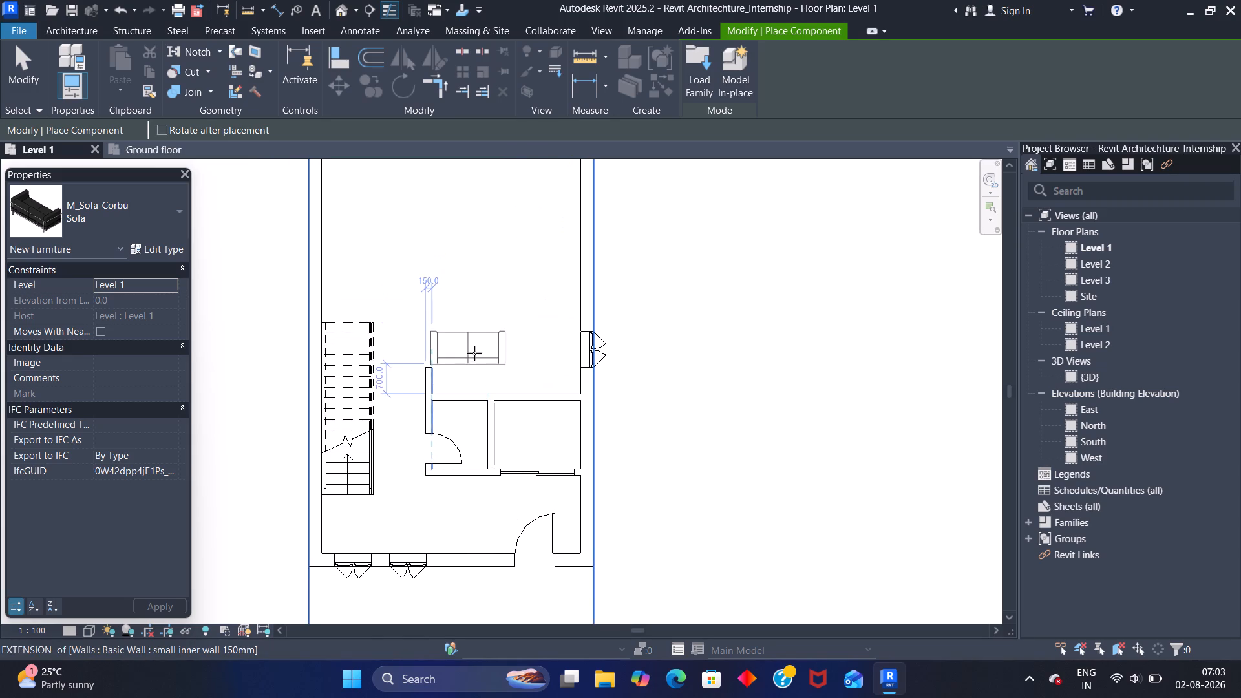
left_click(482, 350)
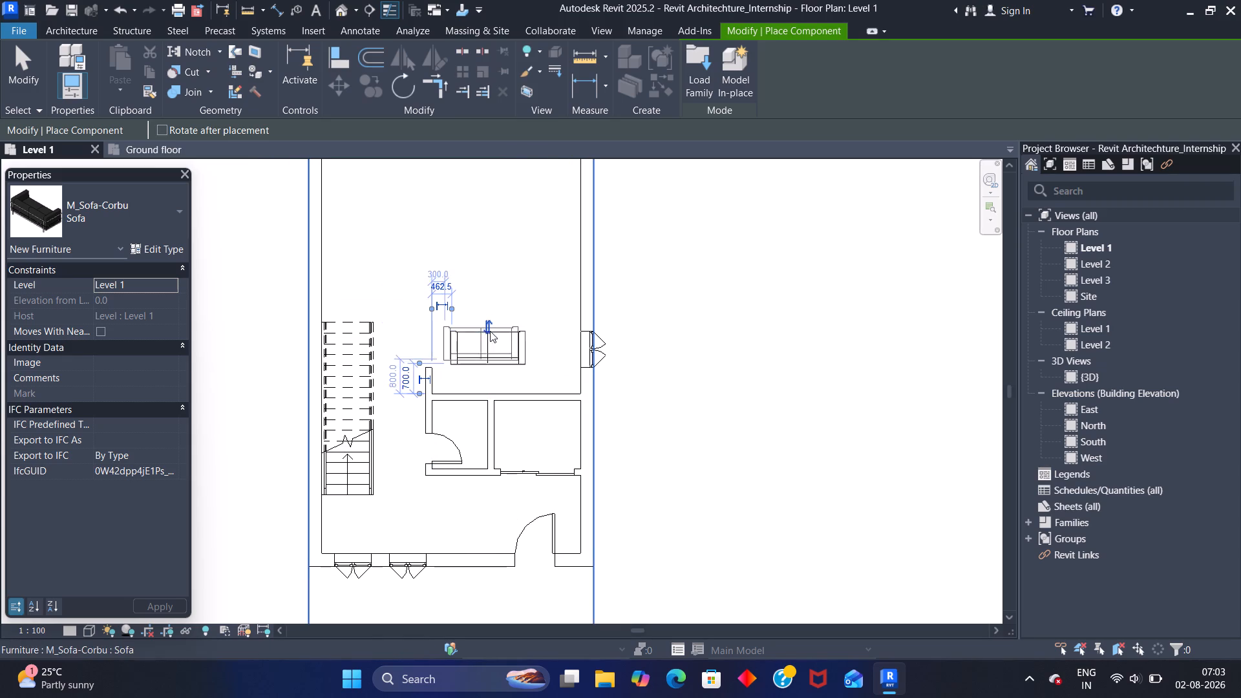
Place a second M_Sofa-Corbu facing and aligned with the first, about 1350 mm from the glazed wall and 1312.5 mm from the right-hand wall.
middle_click_drag(485, 262, 496, 350)
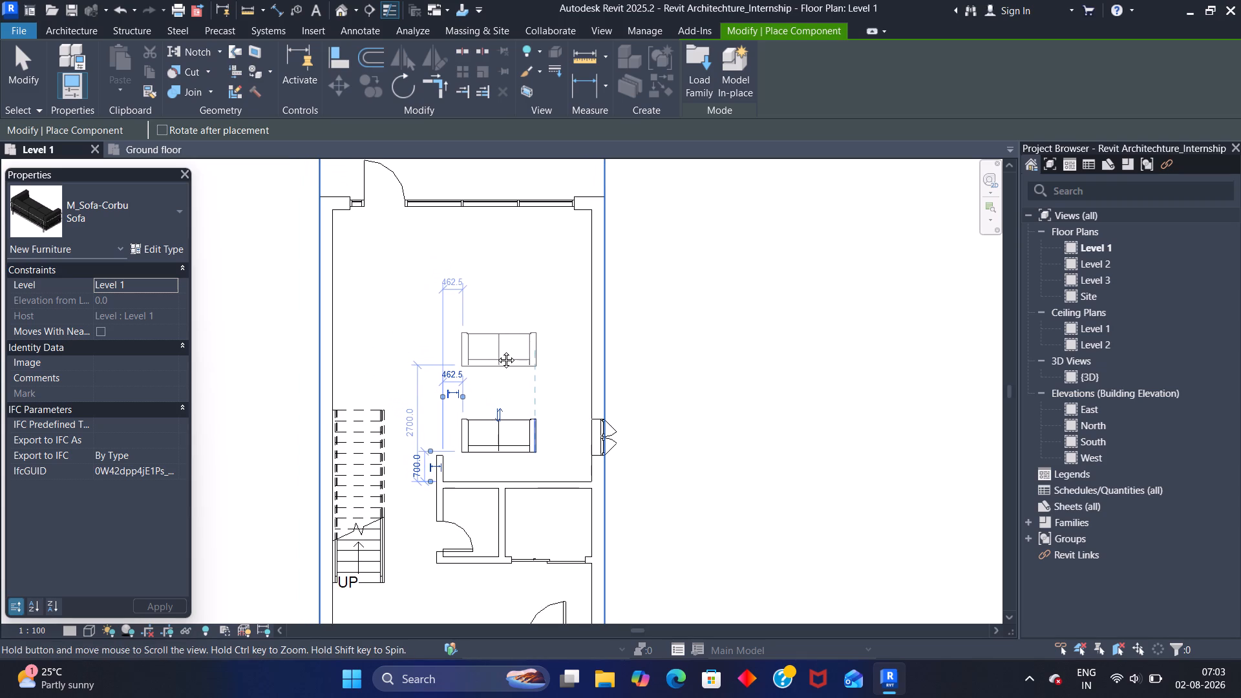
middle_click_drag(496, 350, 502, 343)
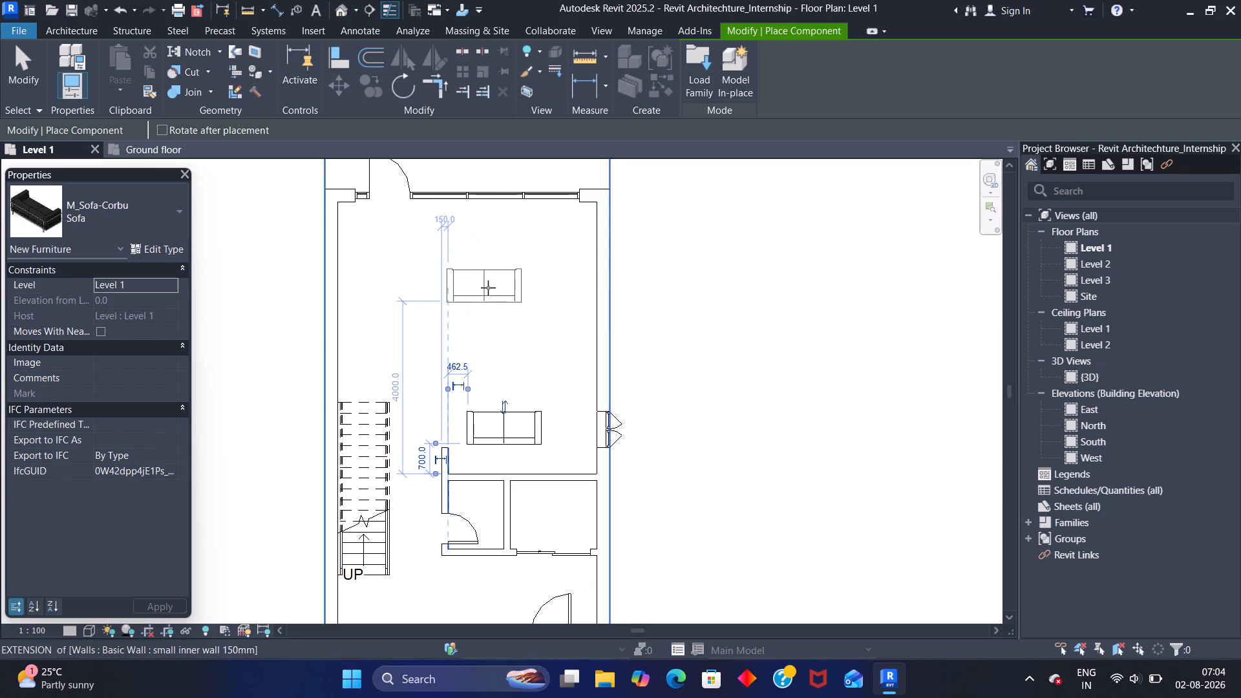
key("space")
key("space")
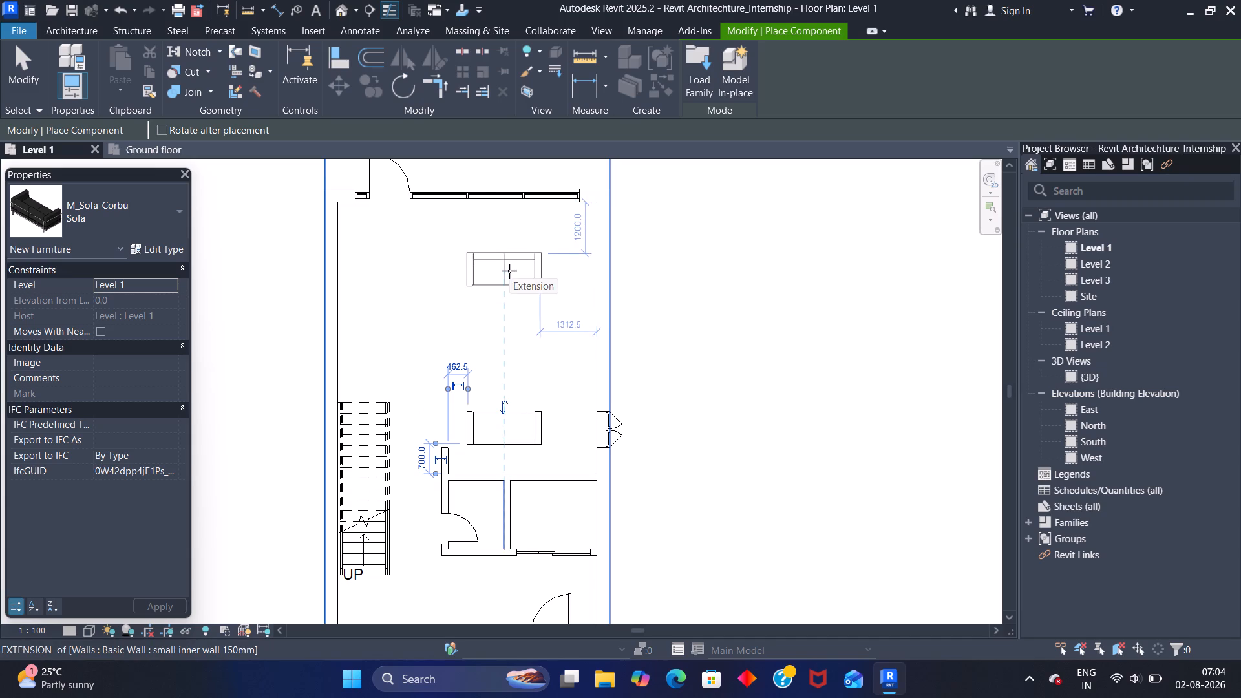
left_click(509, 271)
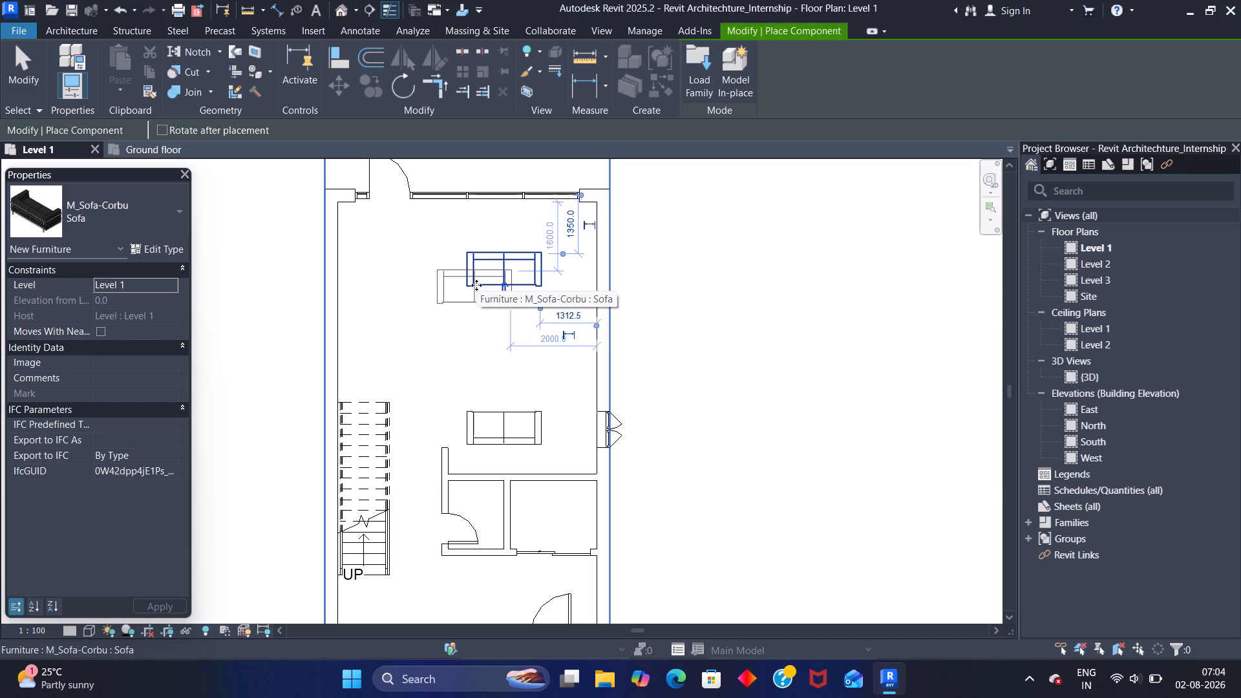
key("Escape")
key("Escape")
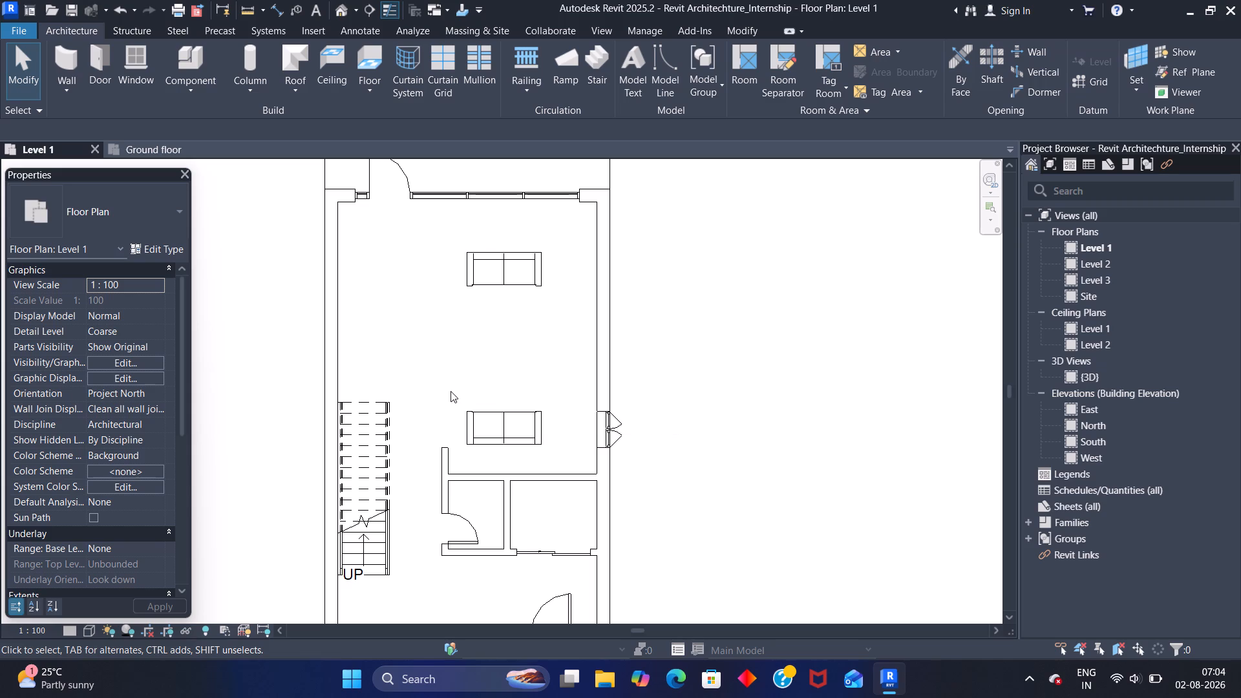
Nudge the lower sofa straight up towards the other sofa until it sits 2200 mm from the small rooms' wall.
left_click(501, 410)
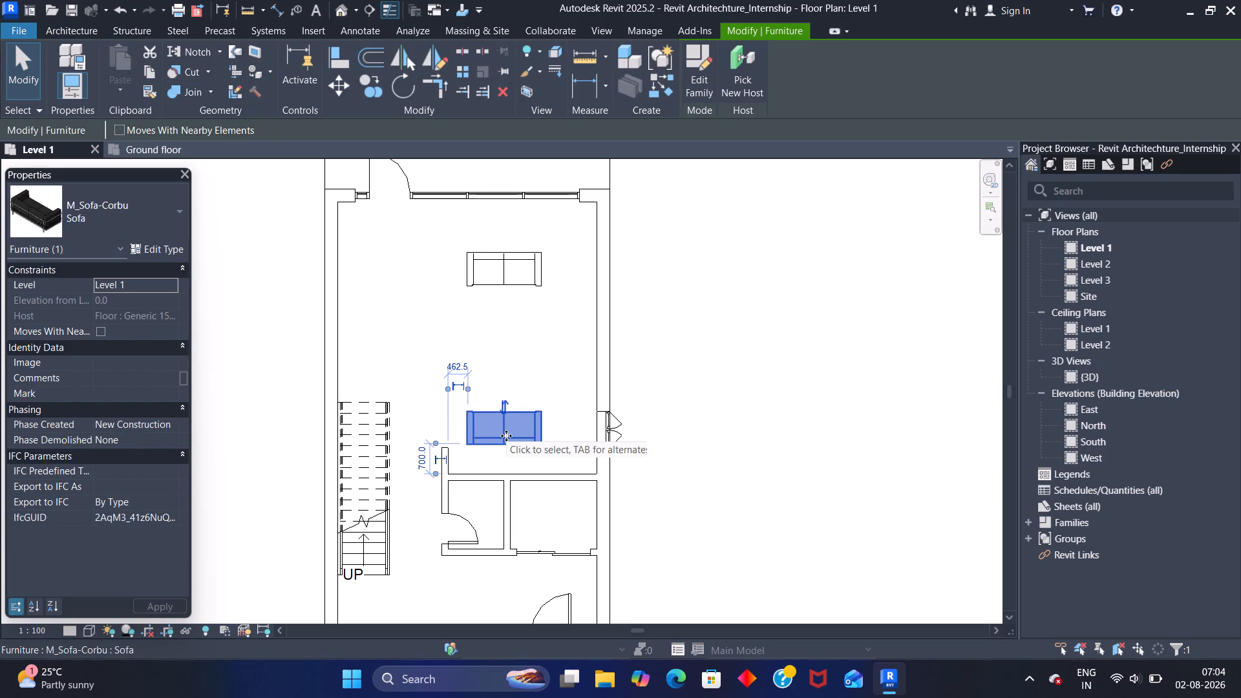
key("Up")
key("Up")
key("Up")
key("Up")
key("Up")
key("Up")
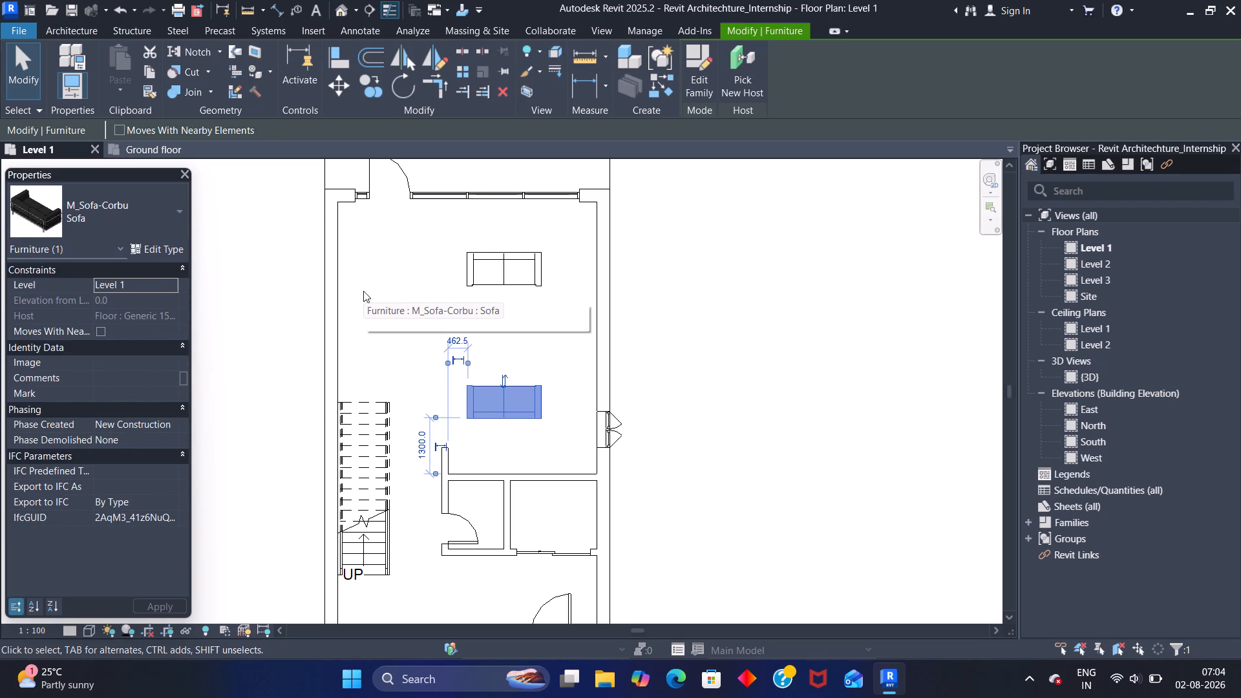
key("Up")
key("Up")
key("Up")
key("Up")
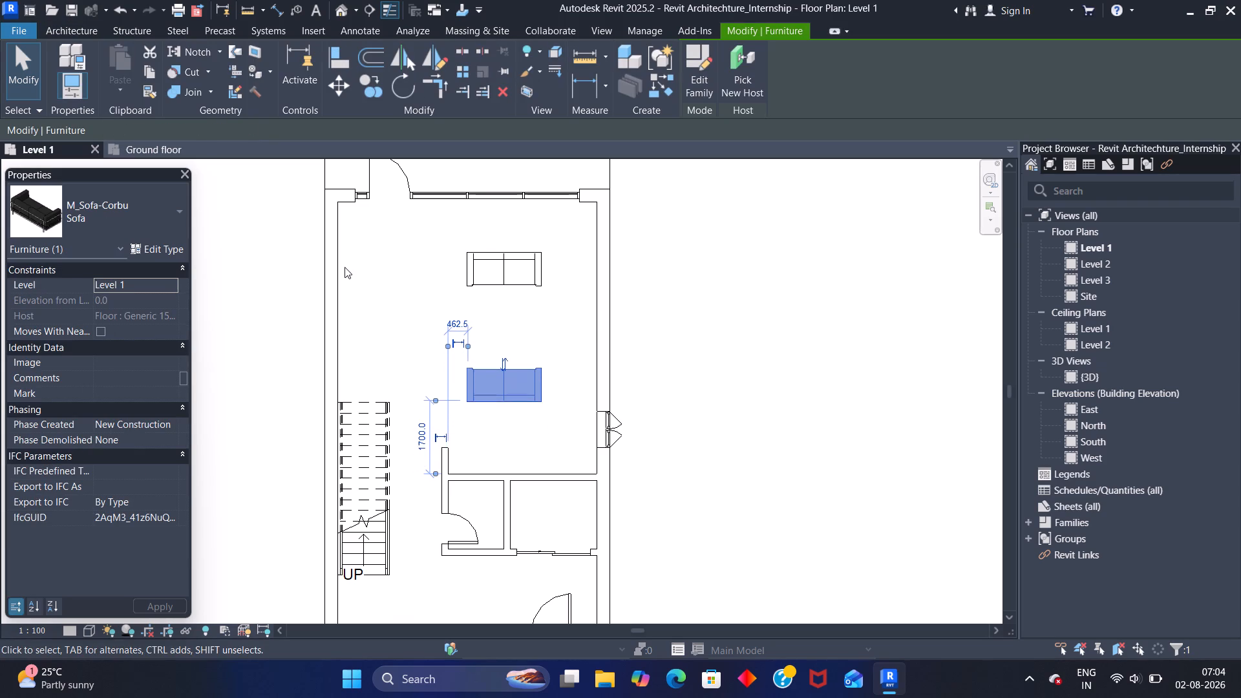
key("Up")
key("Up")
key("Up")
key("Up")
key("Up")
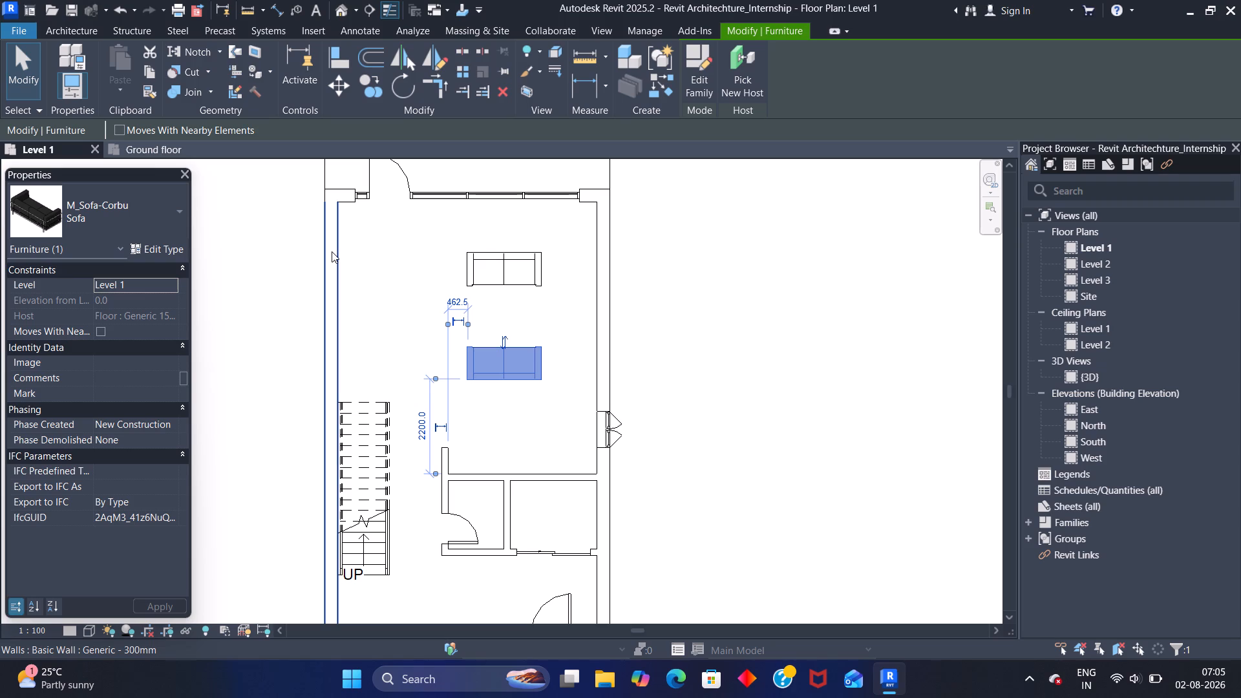
key("Escape")
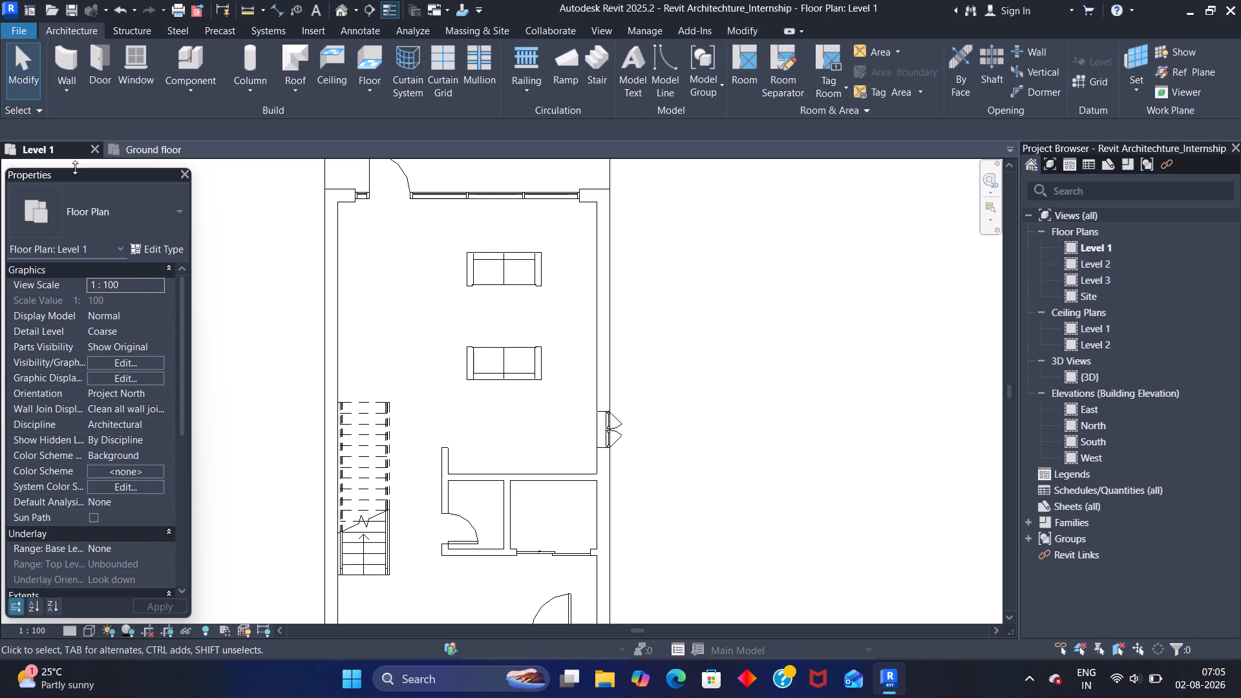
Start placing a component and search the already loaded types for "cof", then clear the search.
left_click(194, 71)
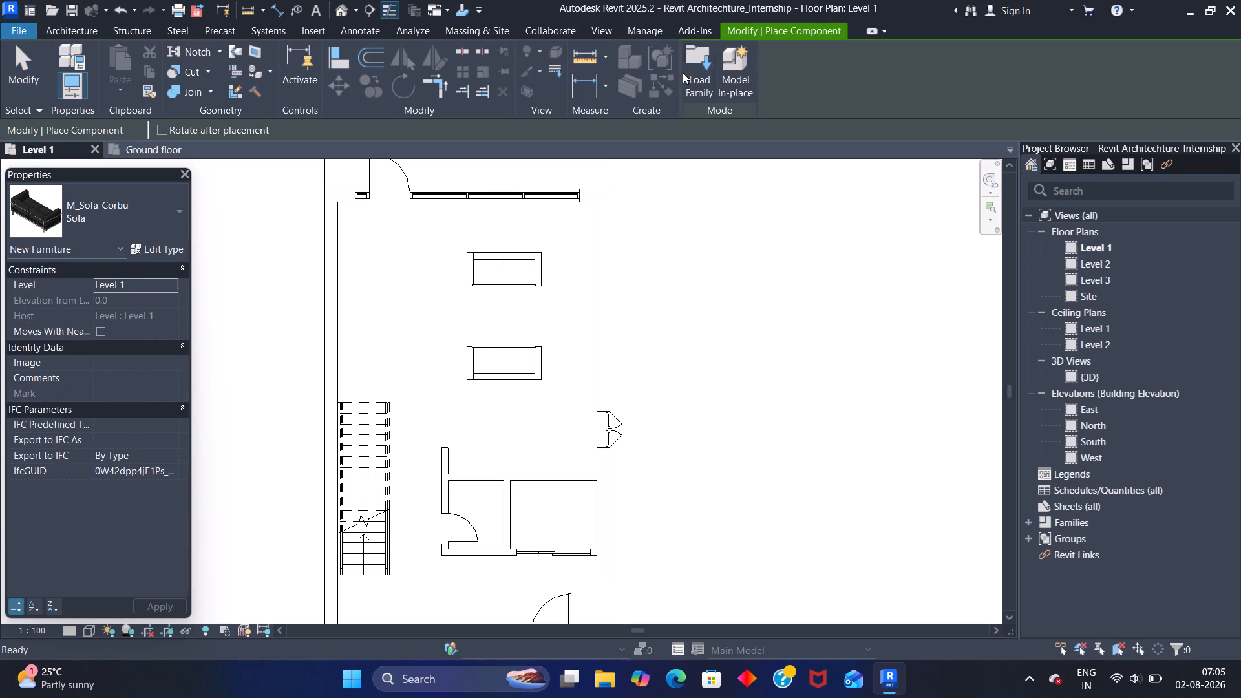
left_click(61, 244)
left_click(119, 245)
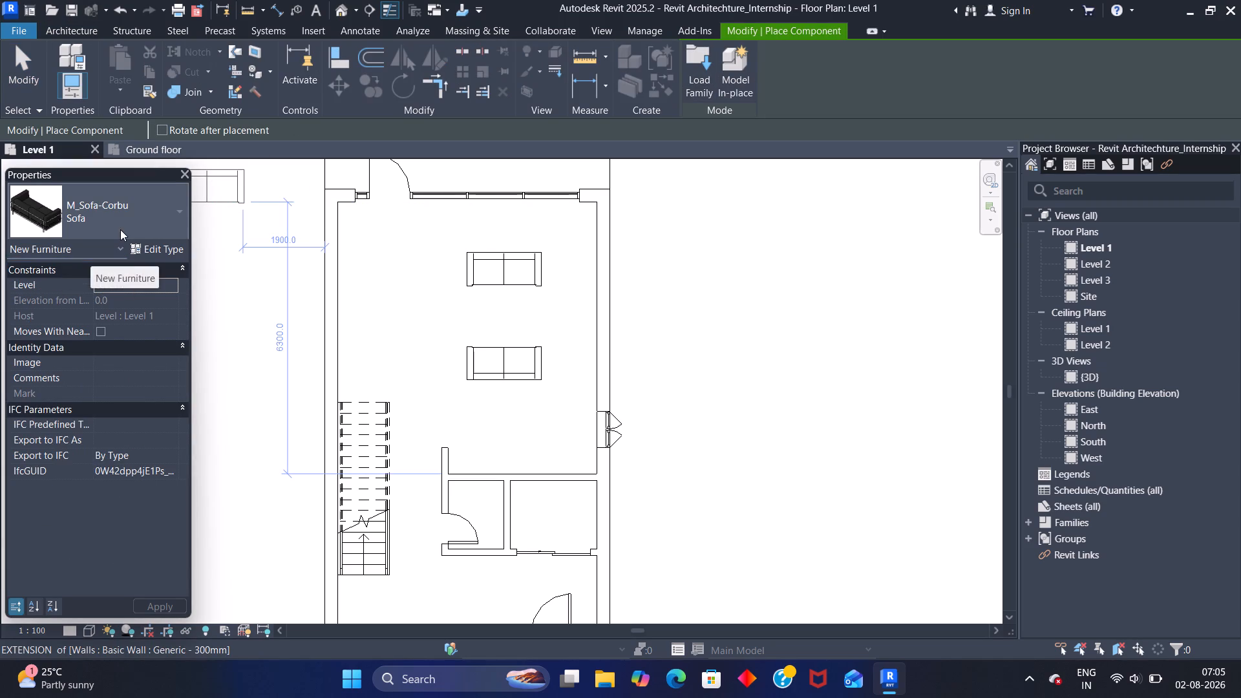
left_click(177, 207)
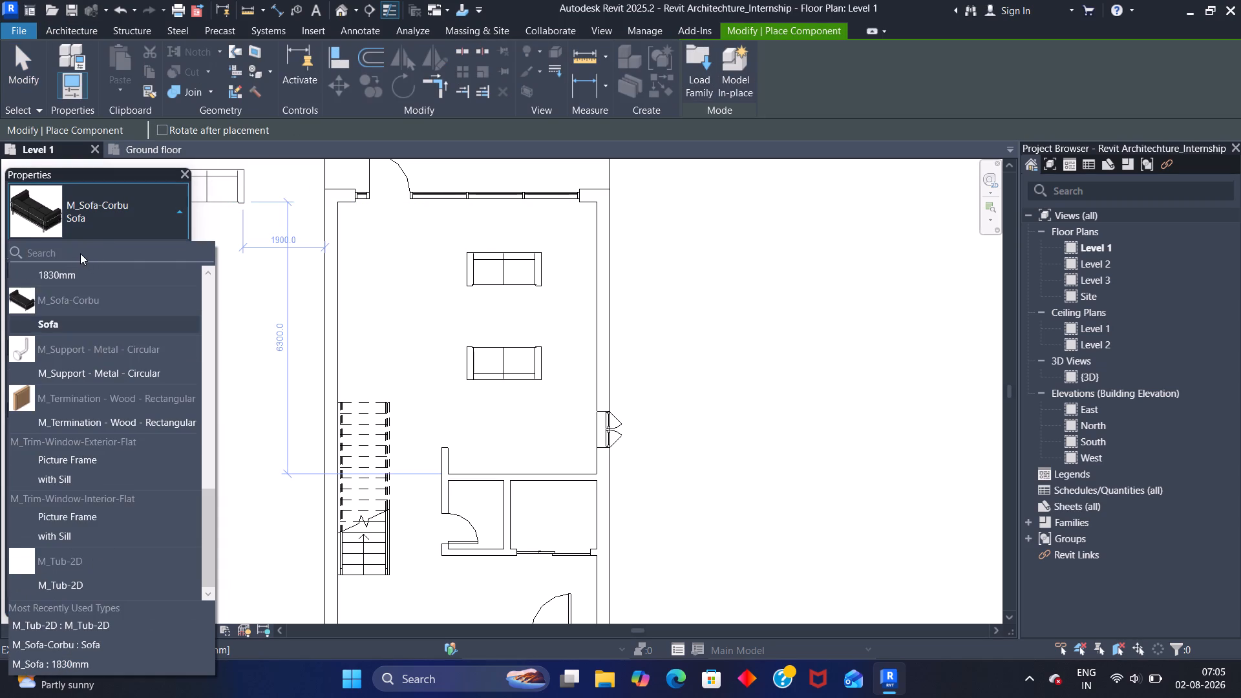
type("co")
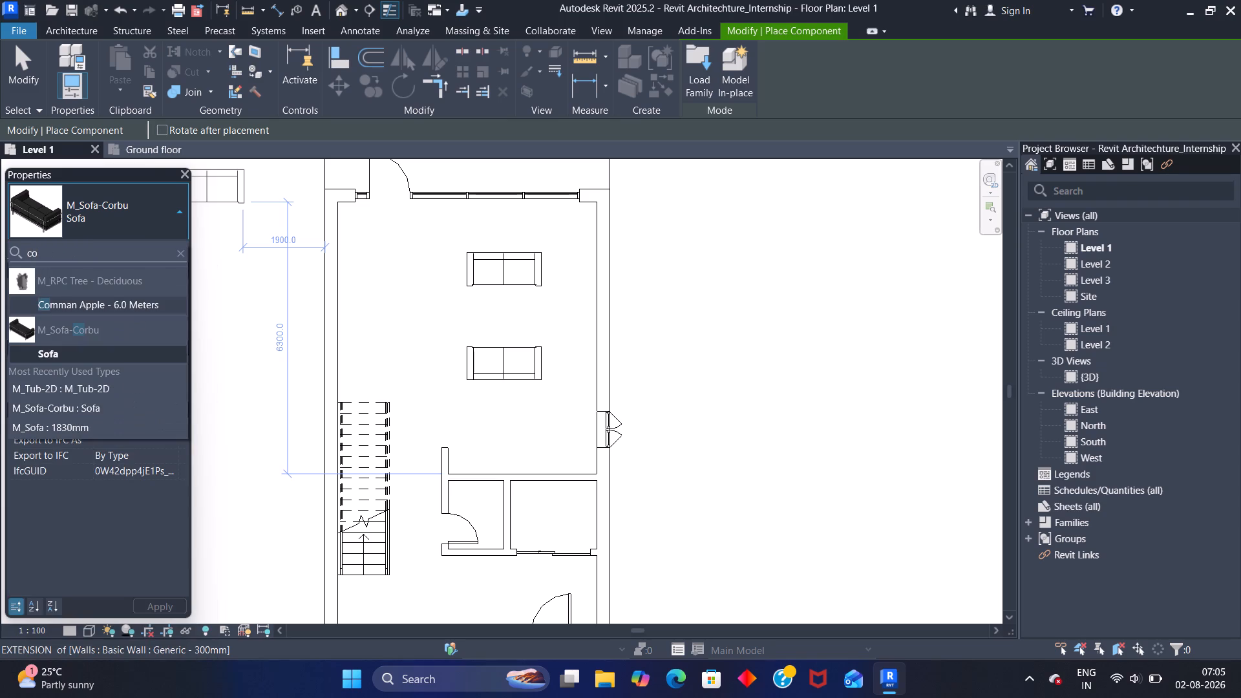
key("f")
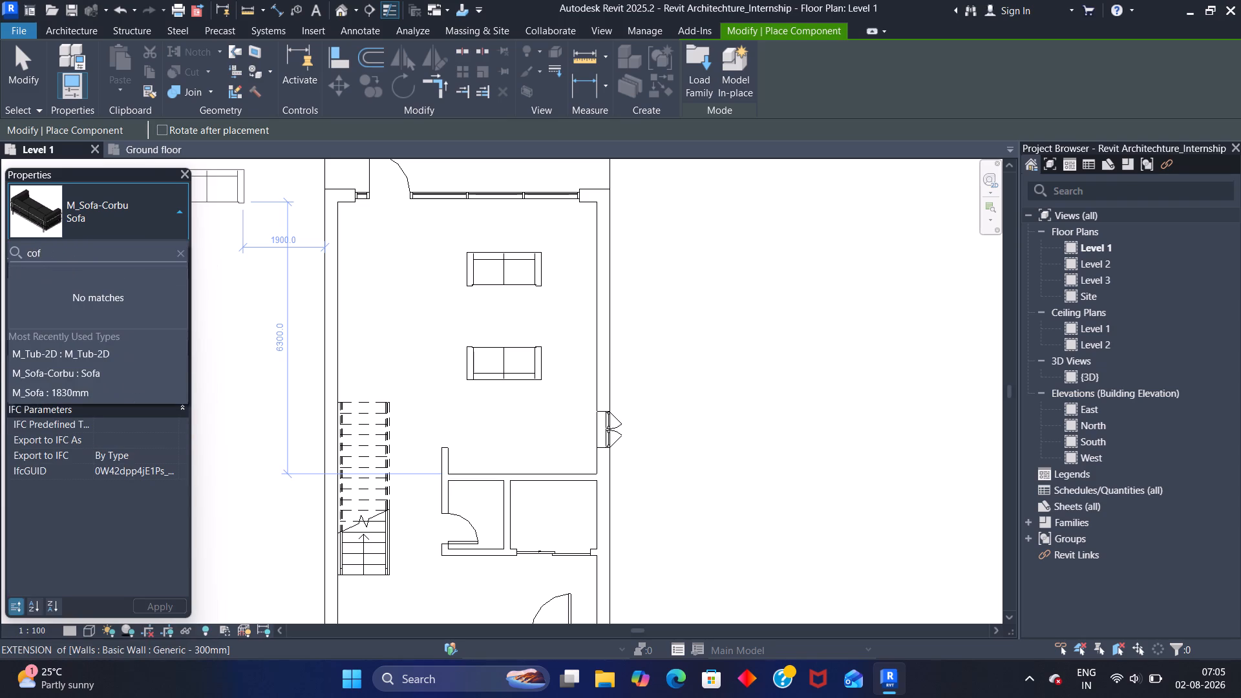
key("BackSpace")
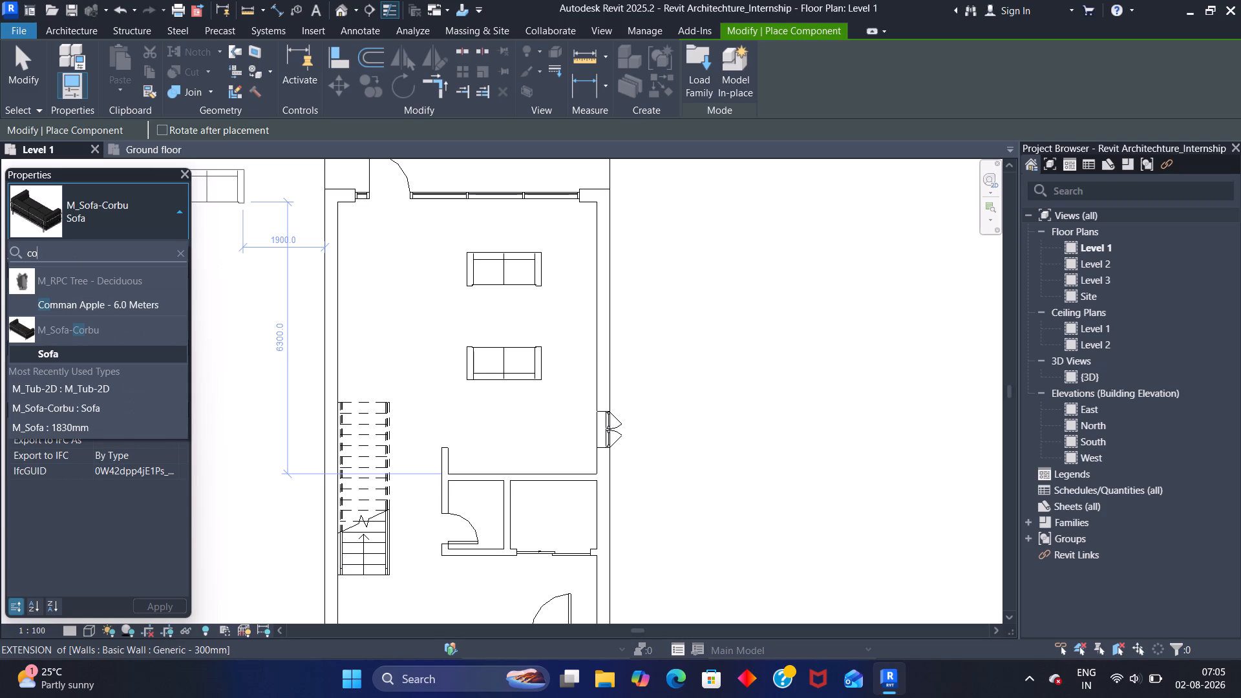
key("BackSpace")
key("BackSpace")
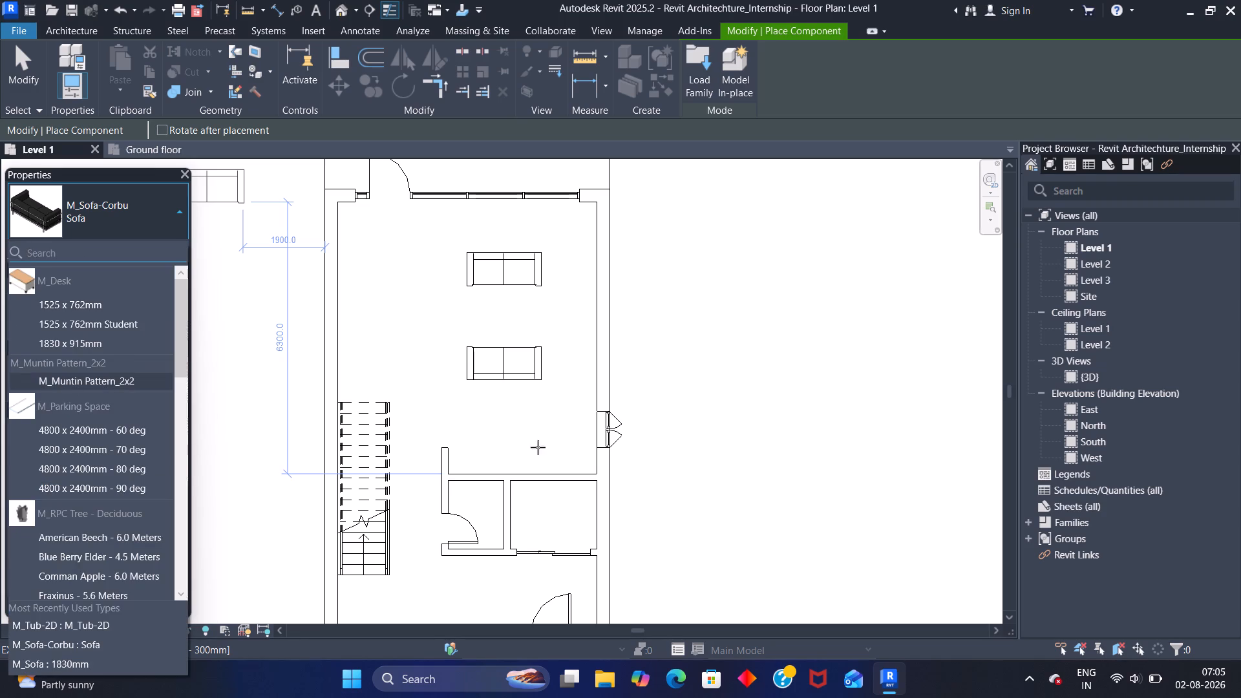
Start loading a family and preview the auditorium seating, chair and bench families in the Seating folder.
left_click(706, 63)
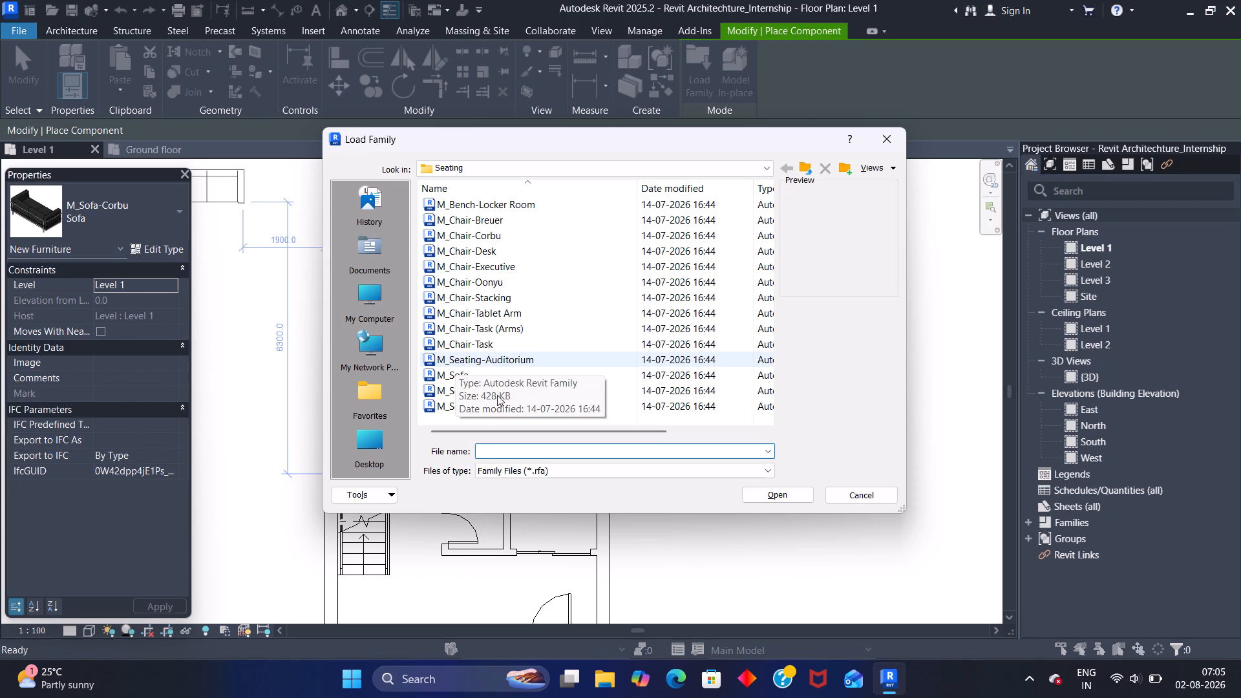
scroll(493, 412, "down", 3)
scroll(491, 414, "up", 3)
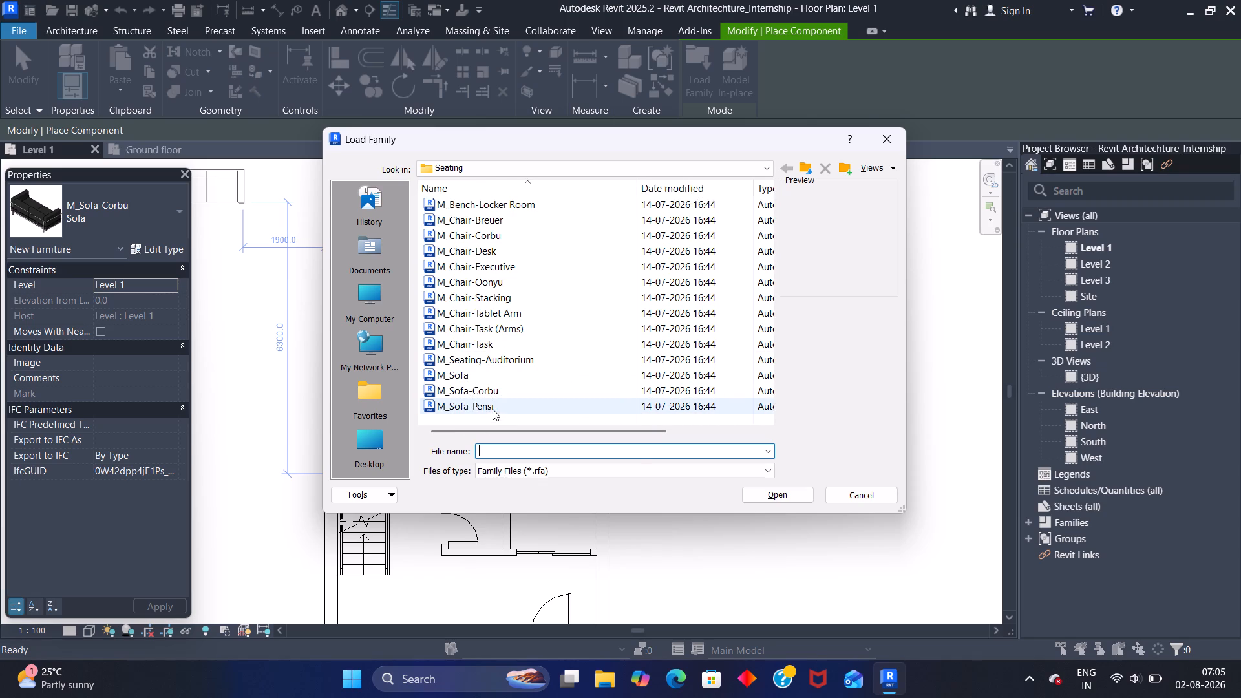
scroll(484, 390, "up", 1)
left_click(487, 363)
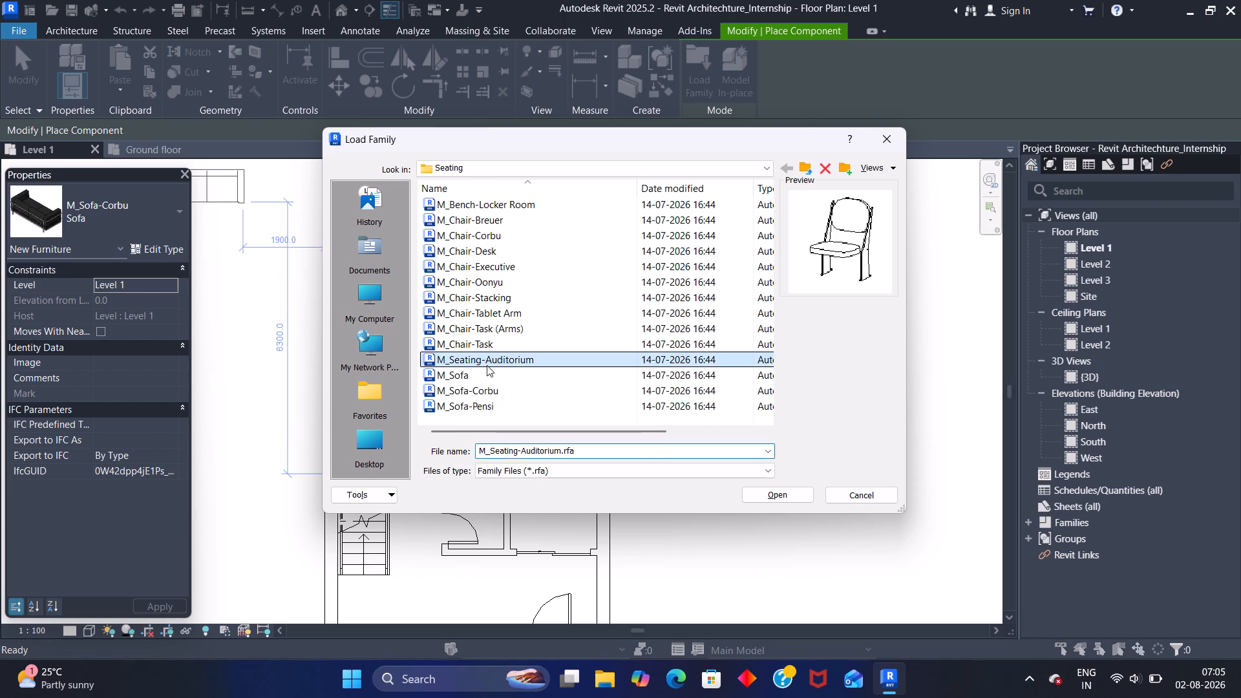
left_click(481, 341)
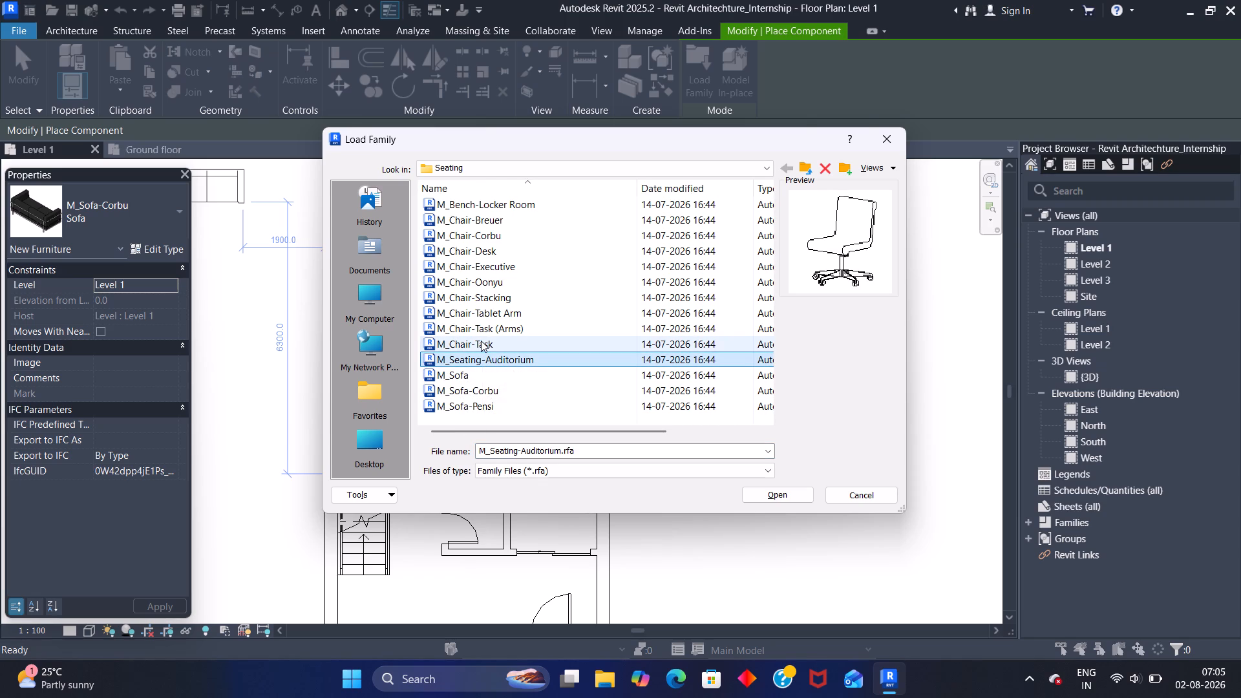
left_click(485, 330)
left_click(485, 312)
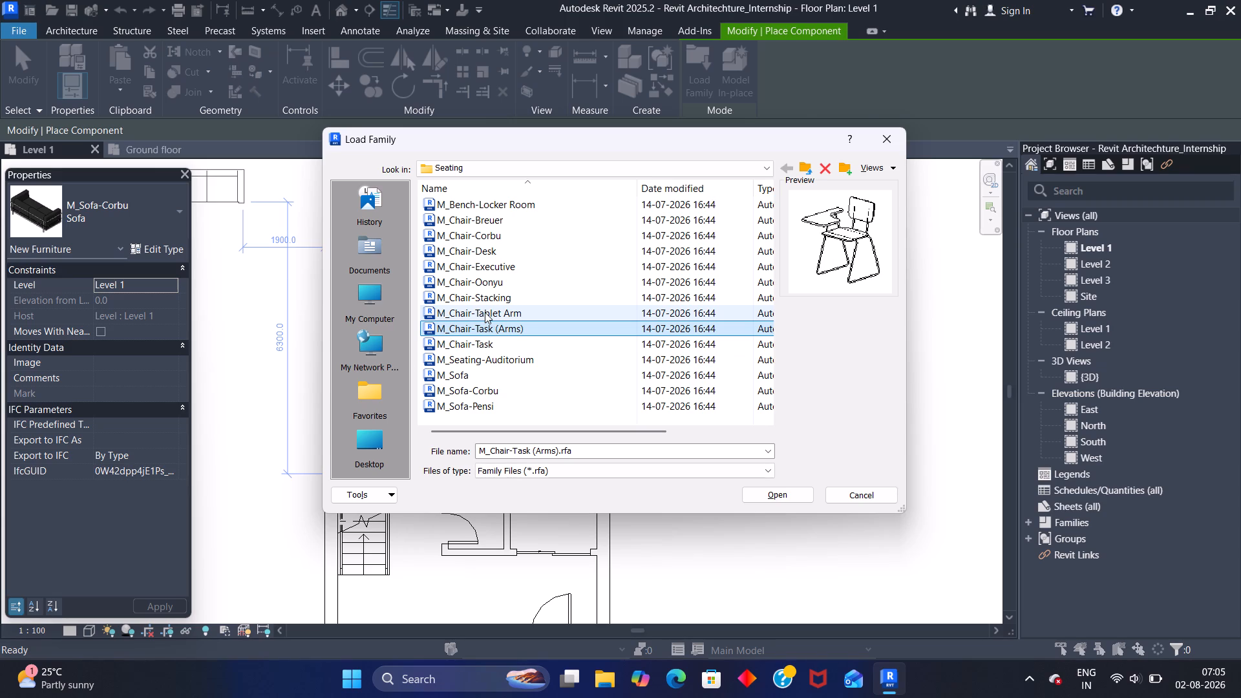
left_click(489, 301)
left_click(493, 283)
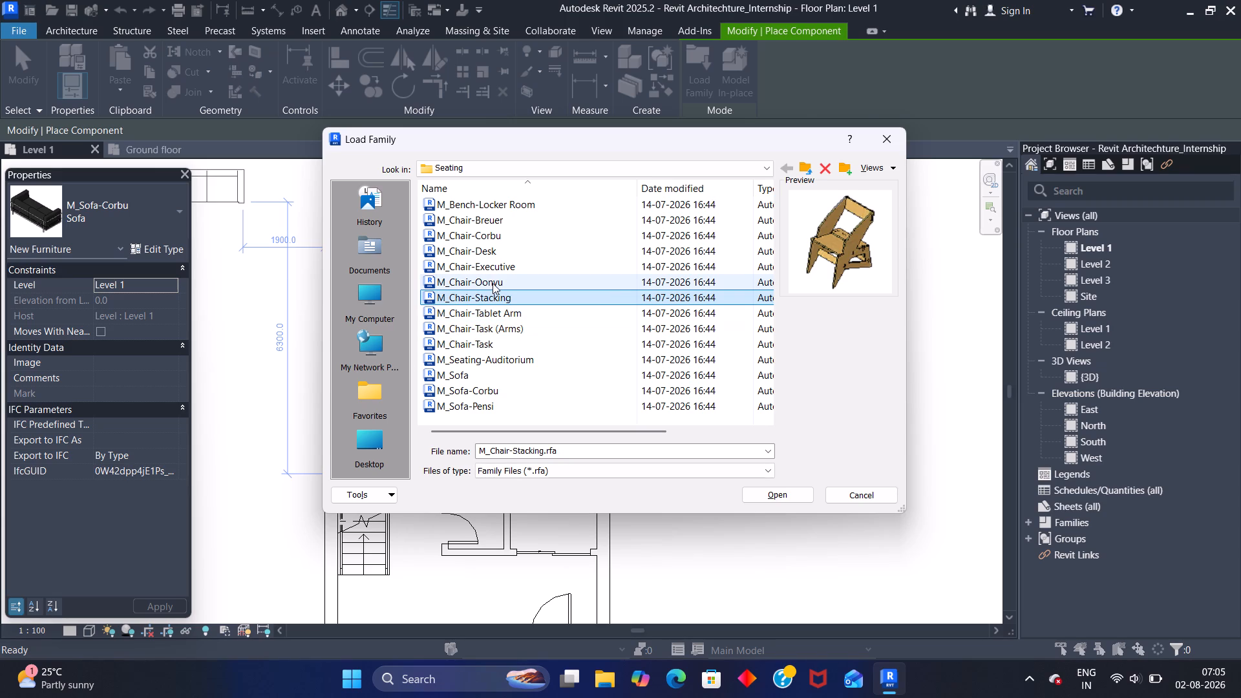
left_click(496, 270)
left_click(497, 252)
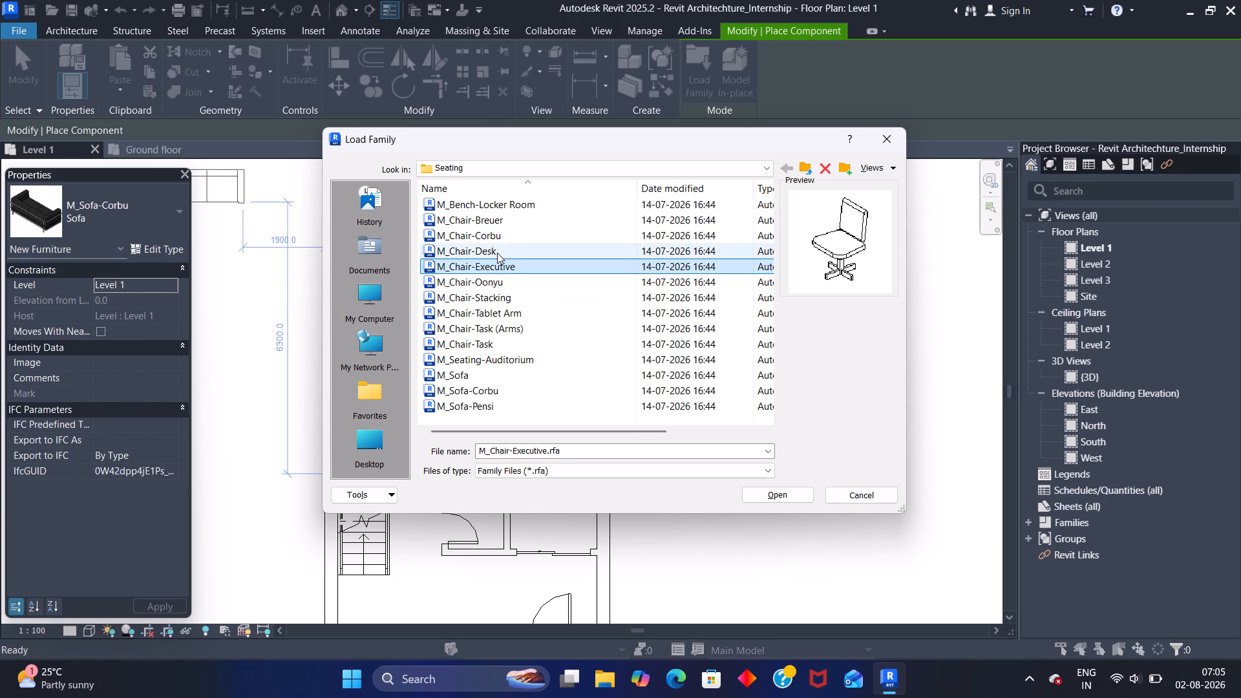
left_click(498, 237)
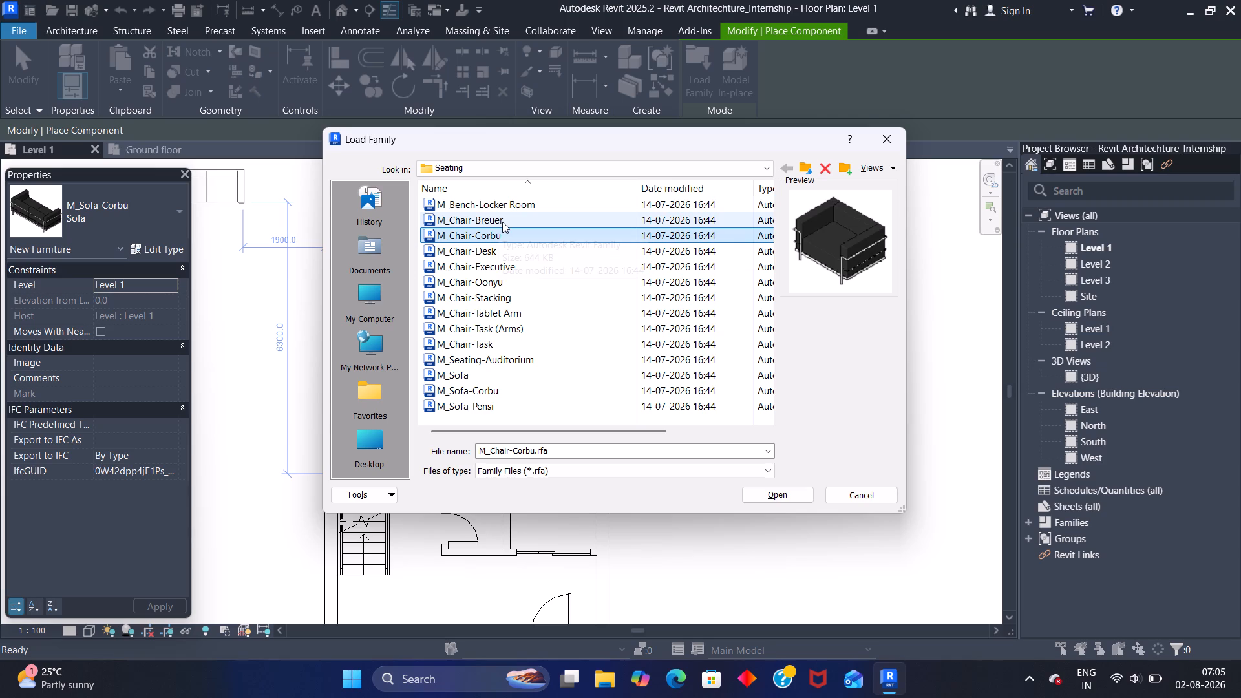
left_click(502, 222)
left_click(507, 206)
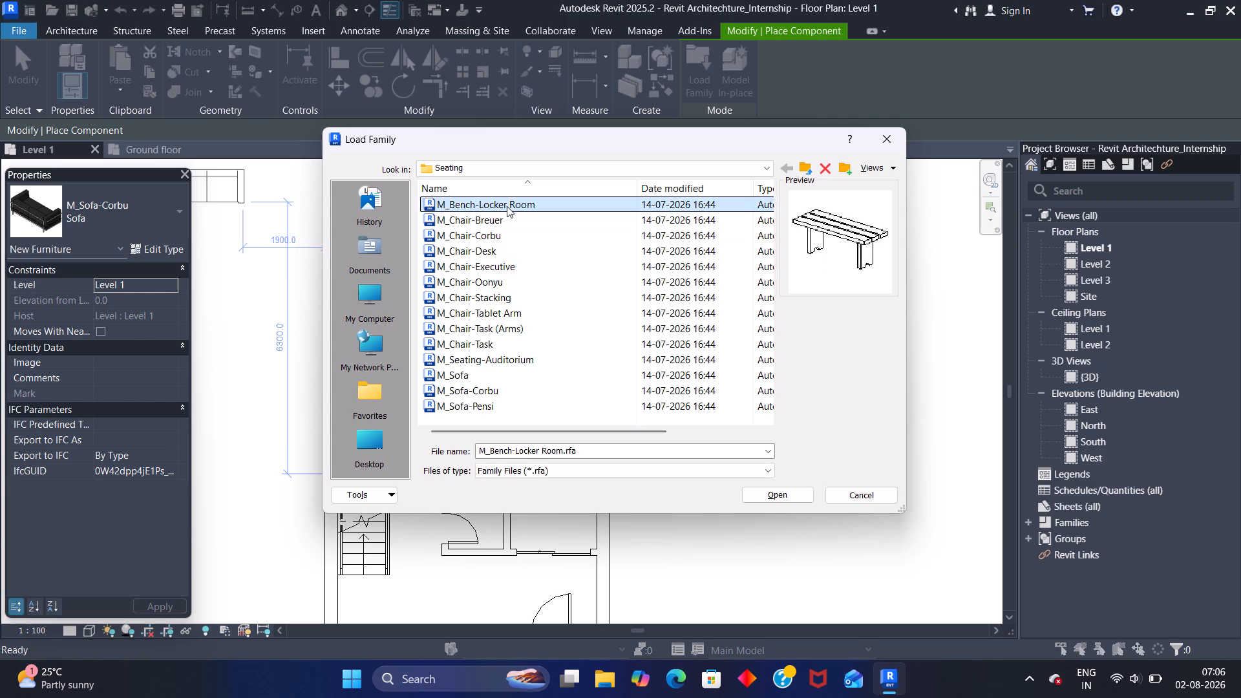
scroll(656, 217, "down", 2)
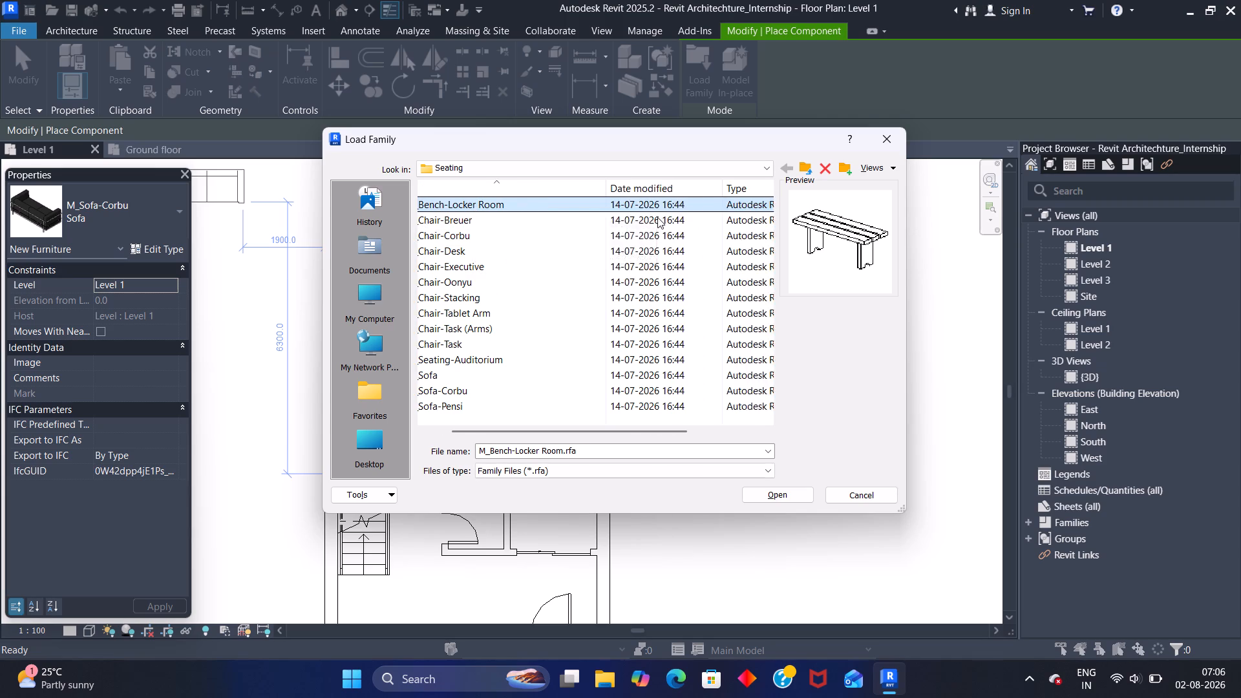
scroll(657, 217, "up", 2)
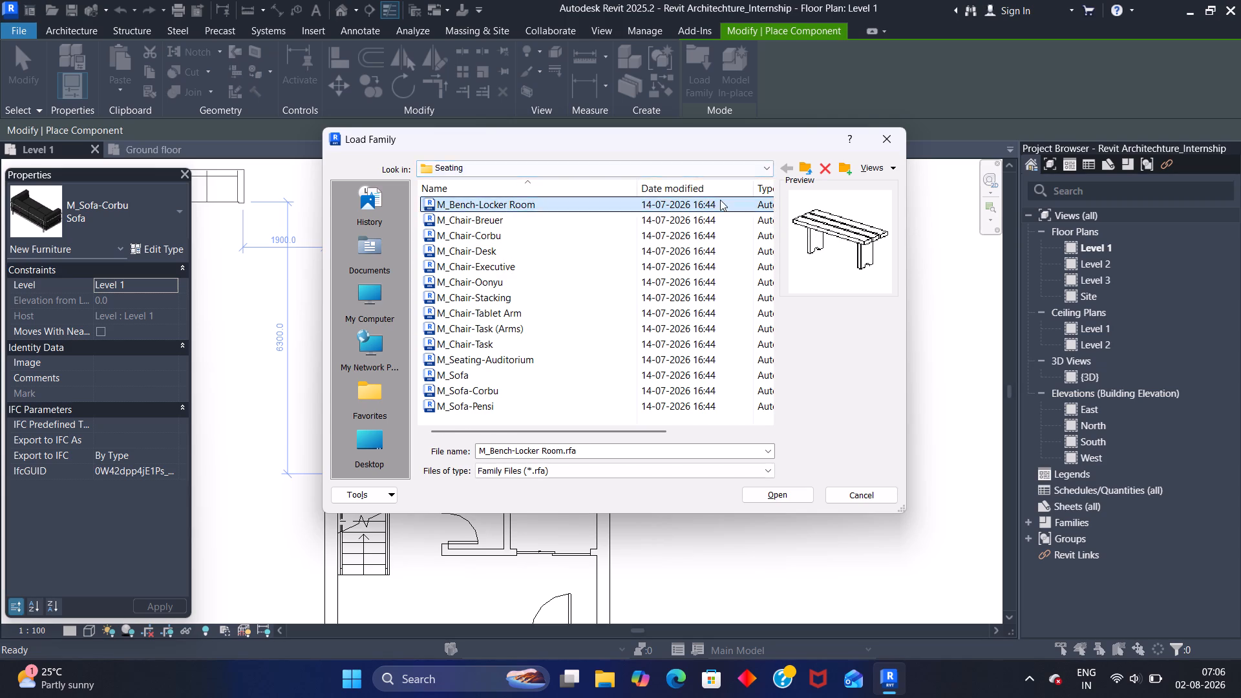
scroll(619, 200, "up", 2)
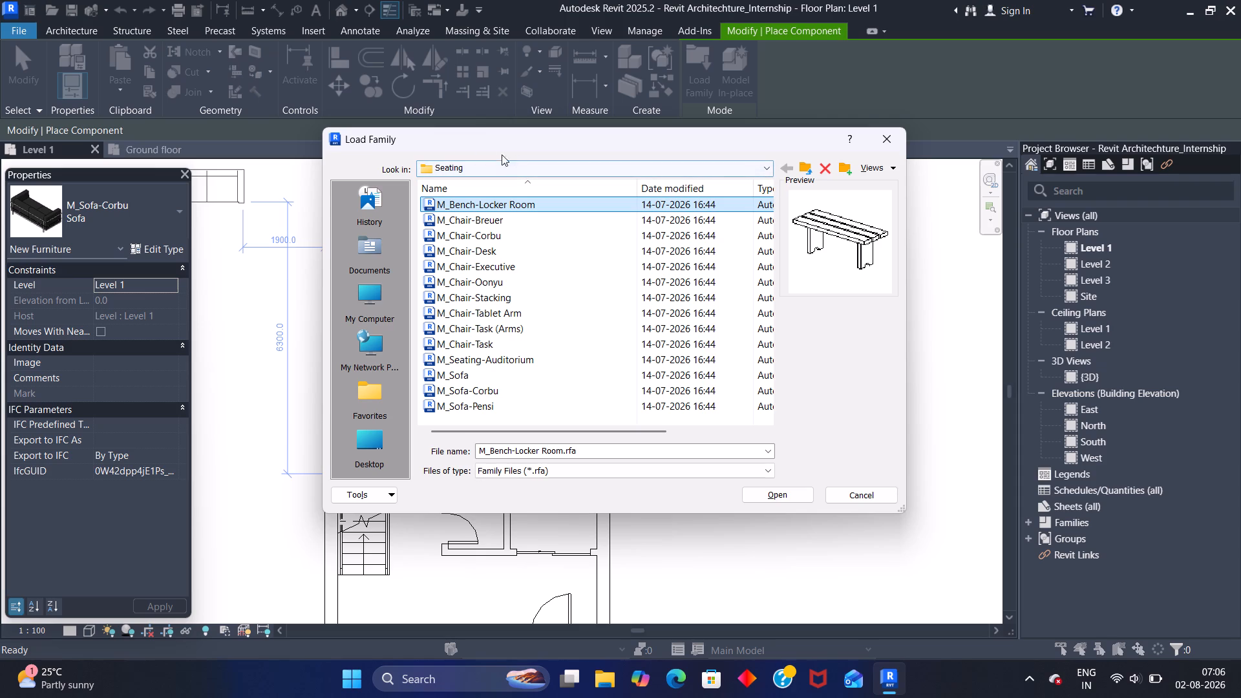
Browse to Furniture System in the US library and preview the L-shaped and rectangular desk families in Standing Desks.
left_click(523, 167)
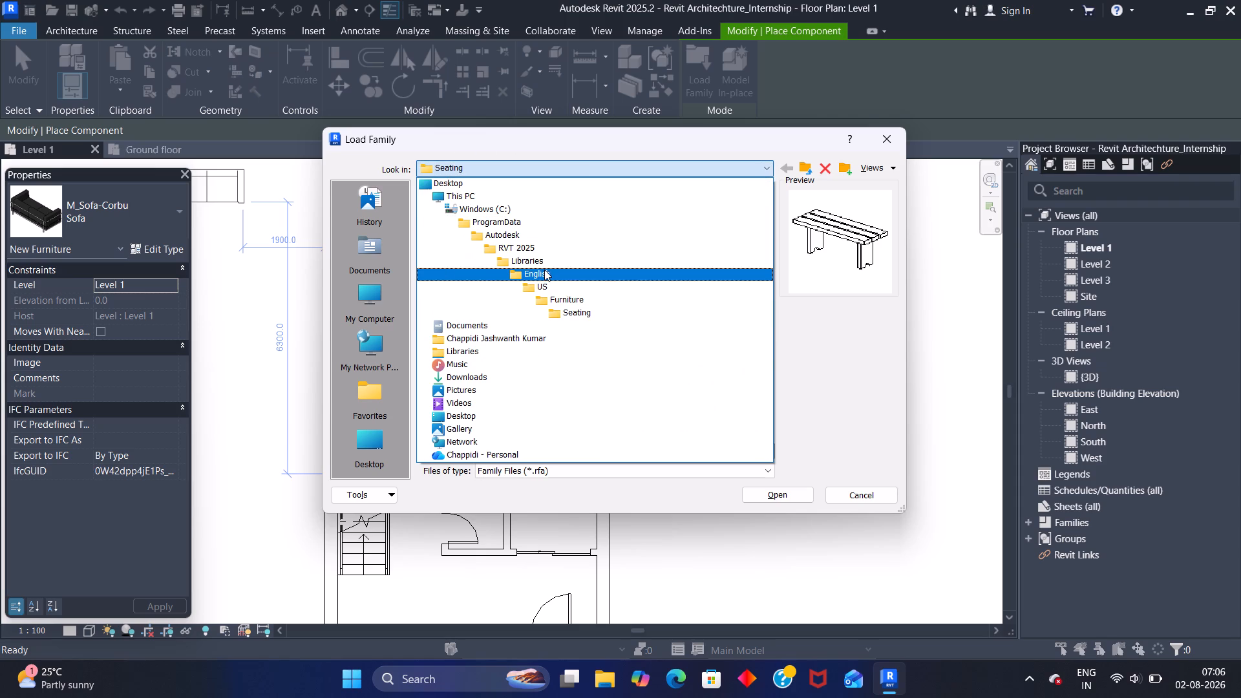
left_click(565, 286)
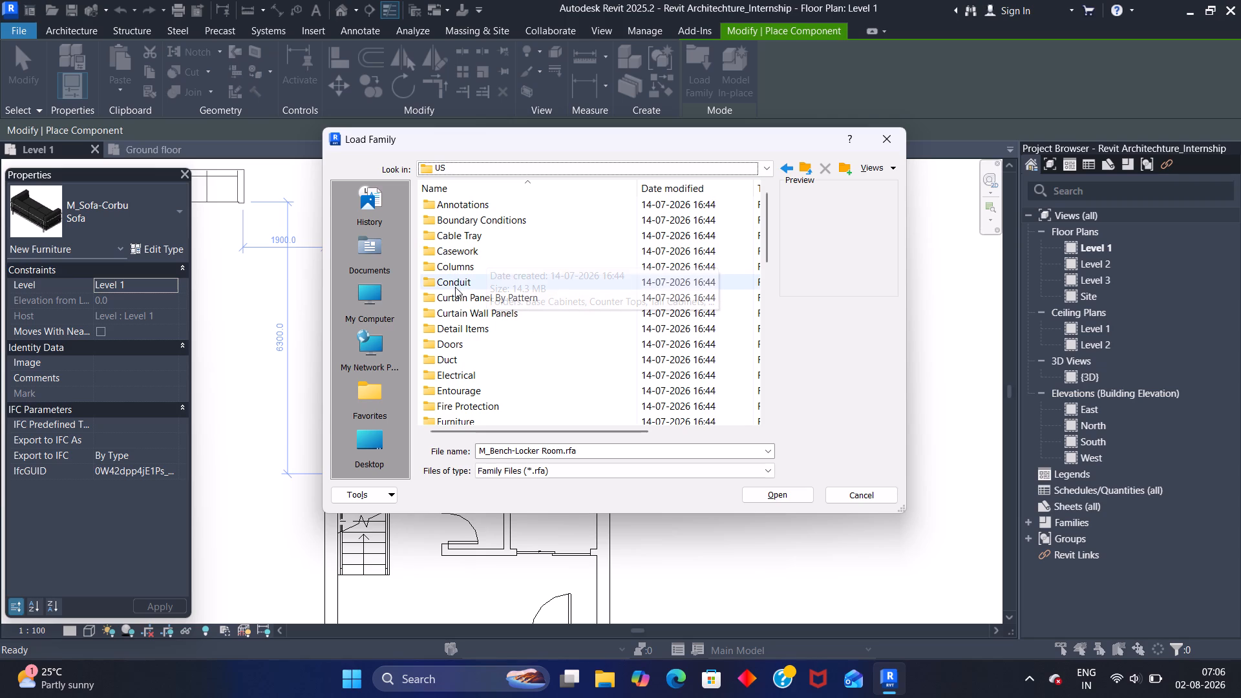
scroll(469, 348, "down", 1)
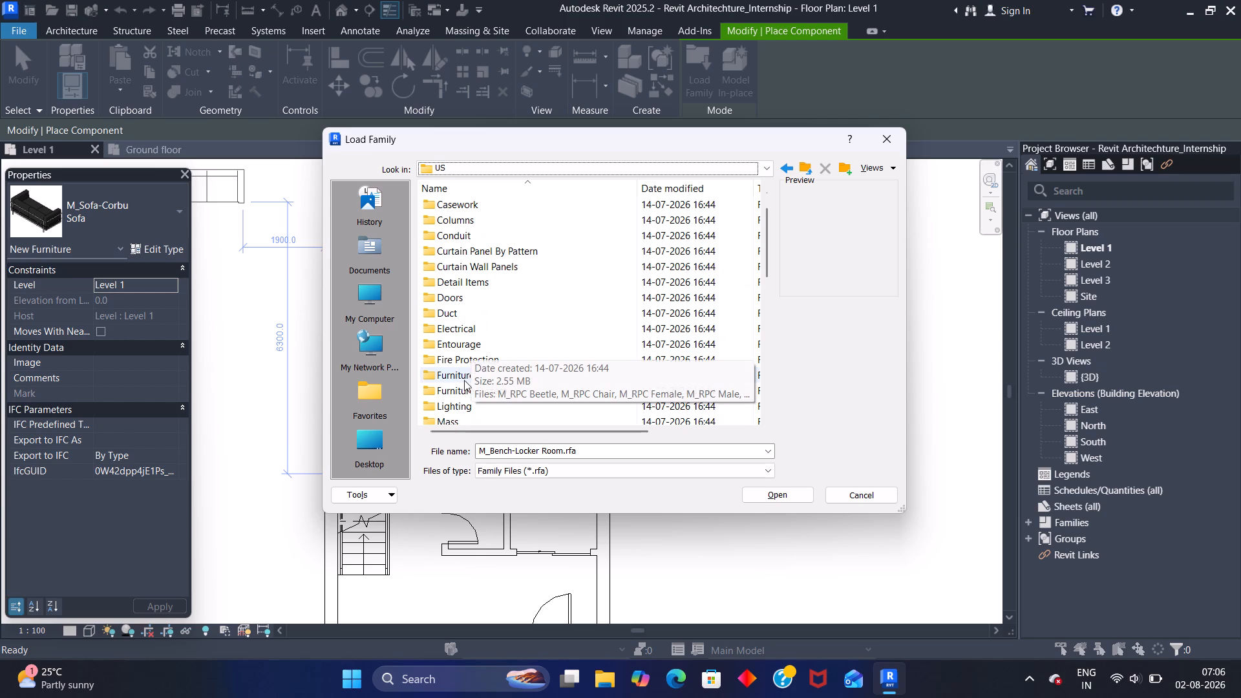
triple_click(456, 392)
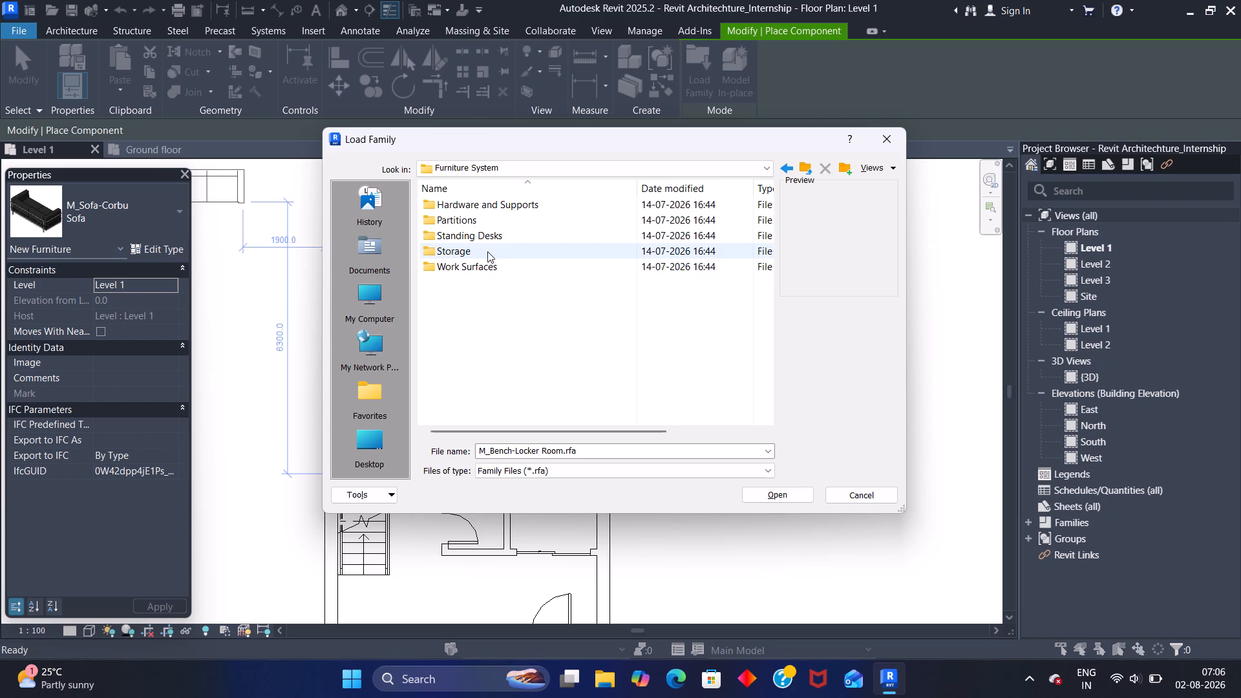
left_click(456, 266)
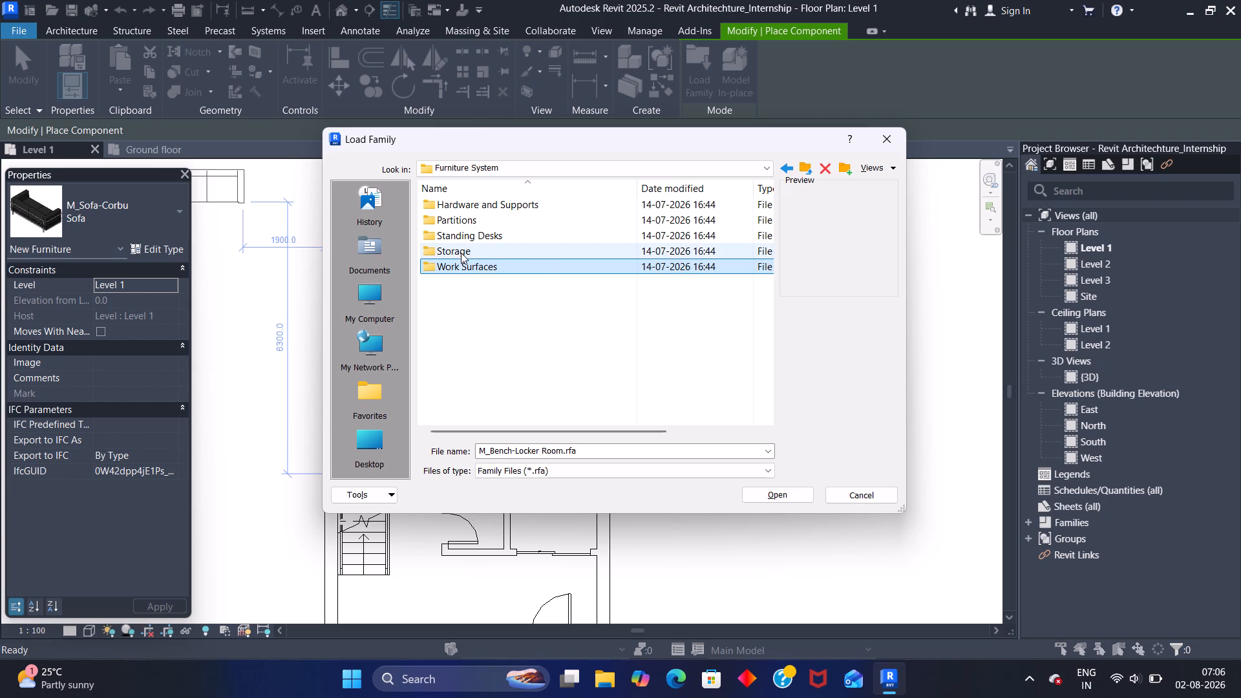
double_click(467, 237)
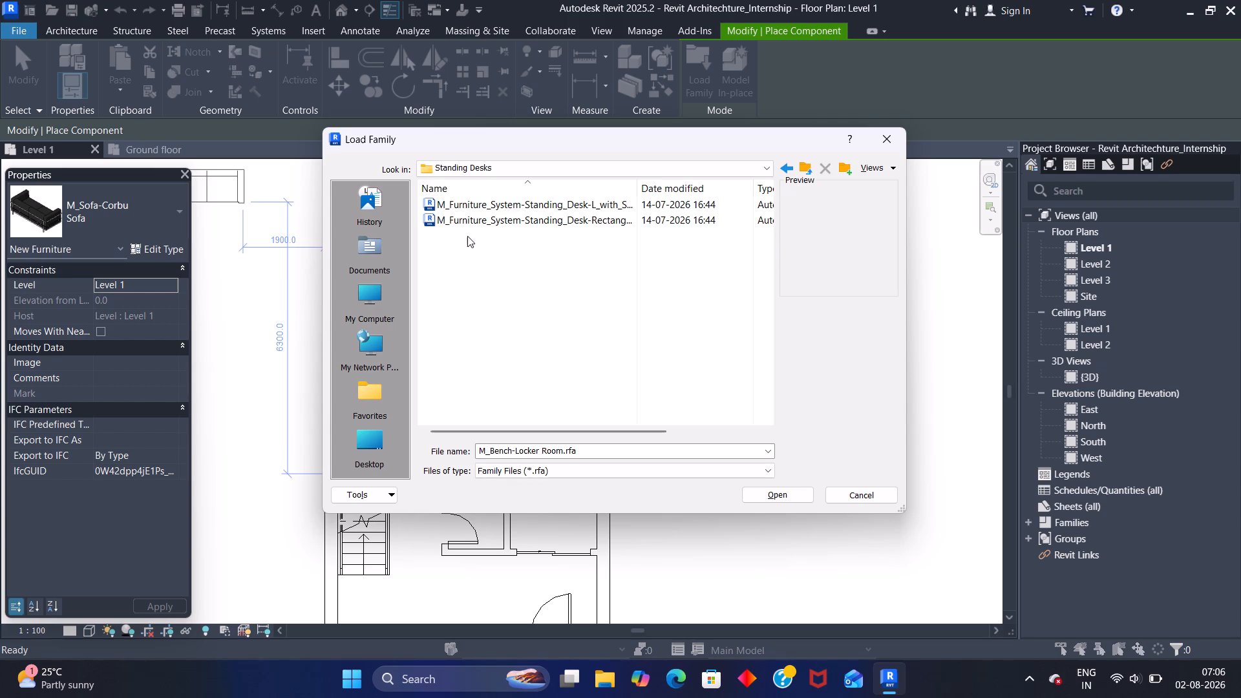
left_click(485, 206)
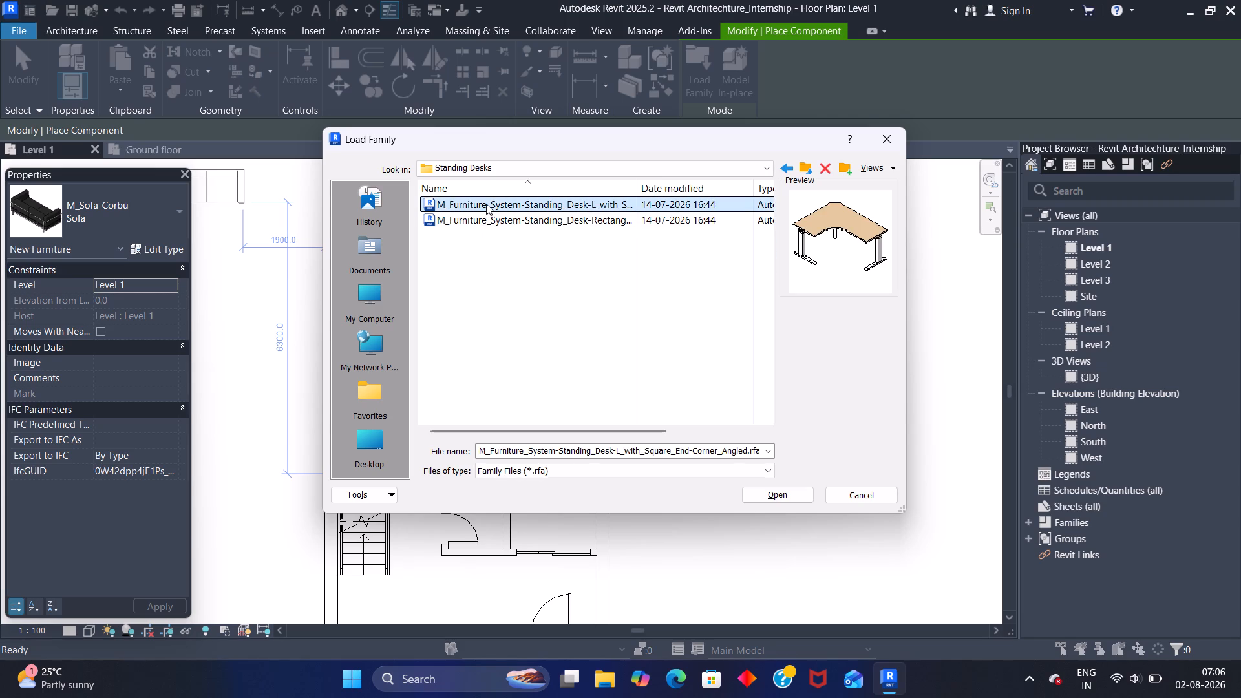
left_click(481, 222)
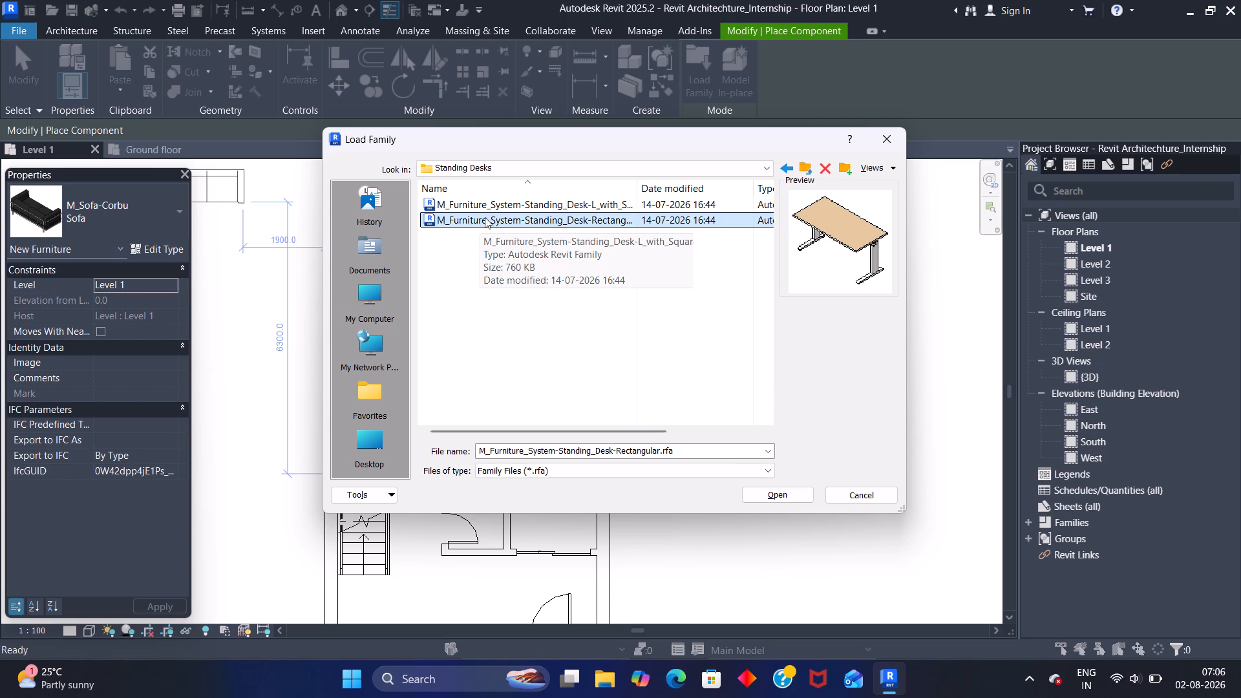
Preview the bracket and support panel families in Hardware and Supports, and return to the US library folder.
left_click(787, 167)
double_click(522, 202)
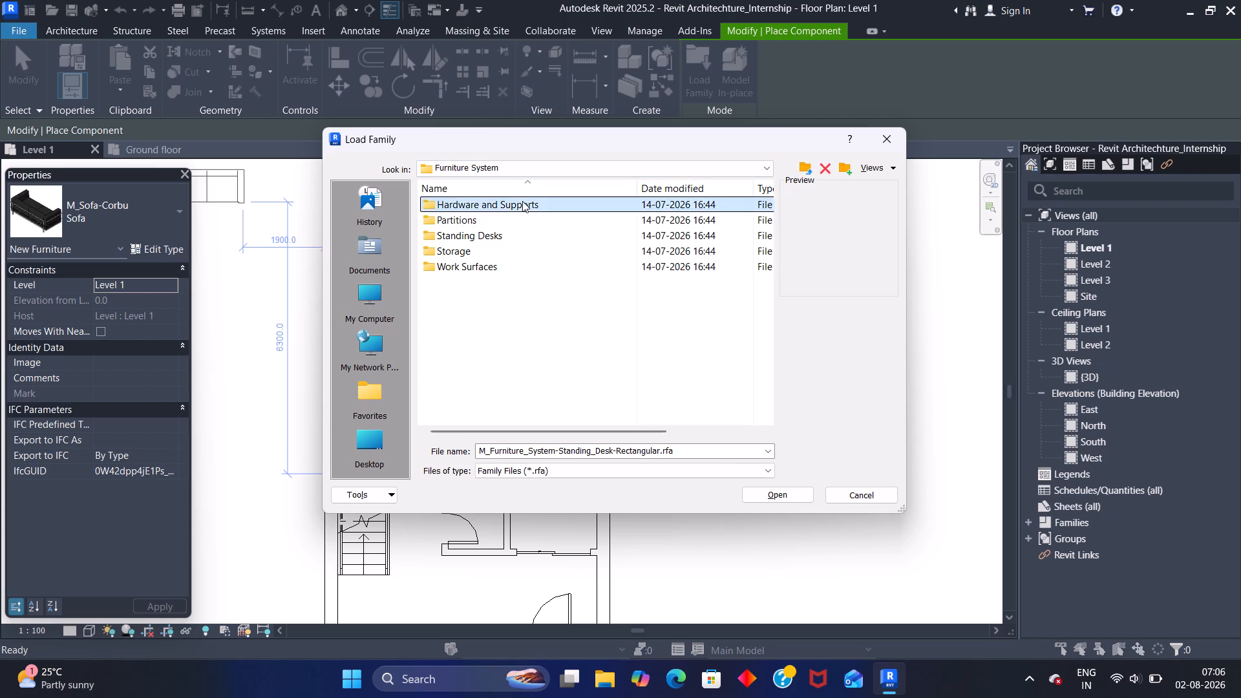
left_click(524, 204)
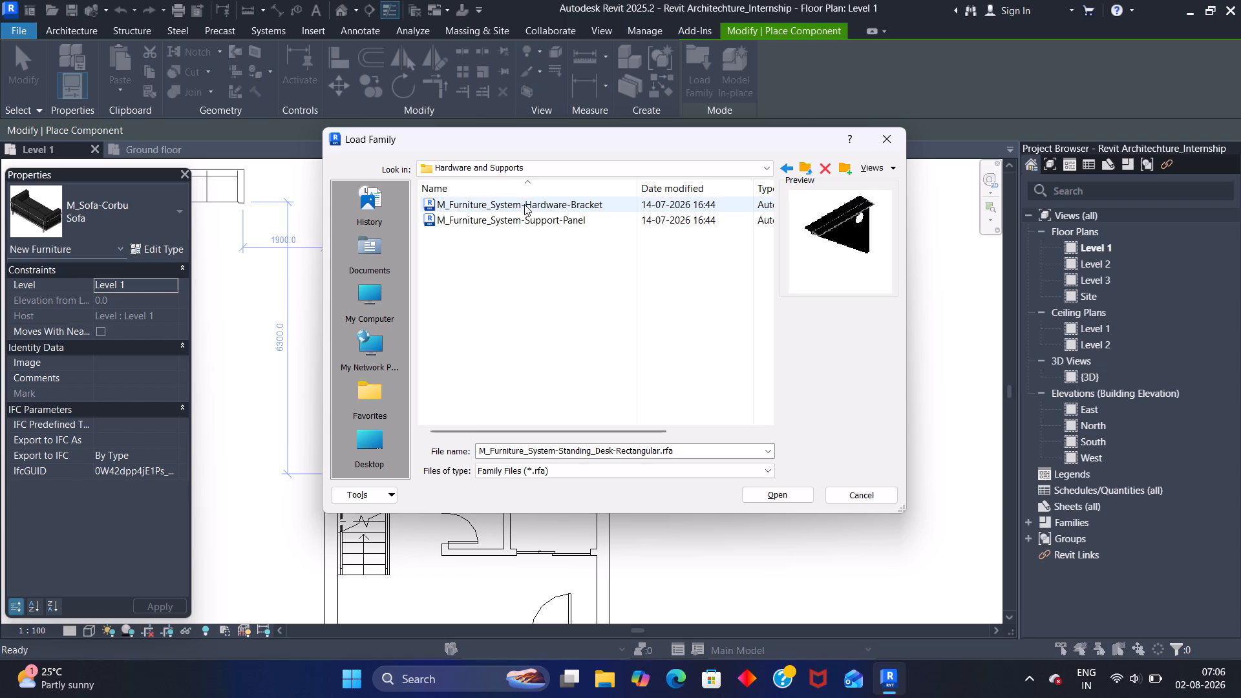
left_click(523, 219)
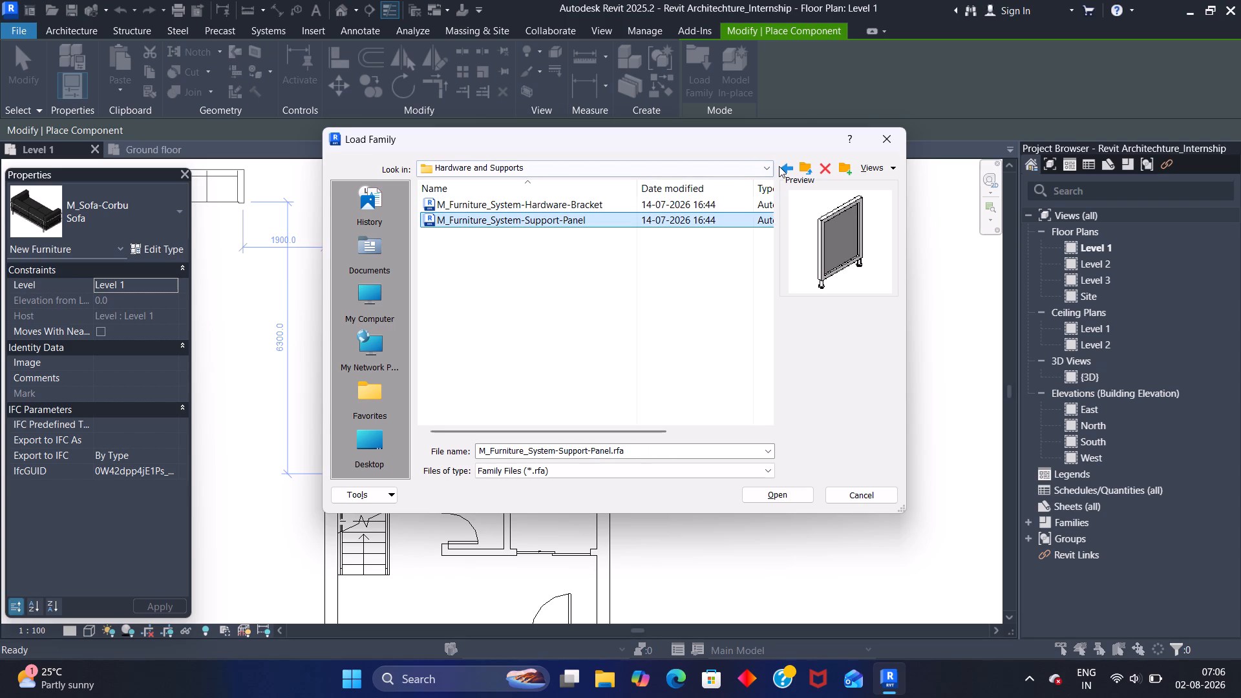
left_click(780, 167)
left_click(780, 167)
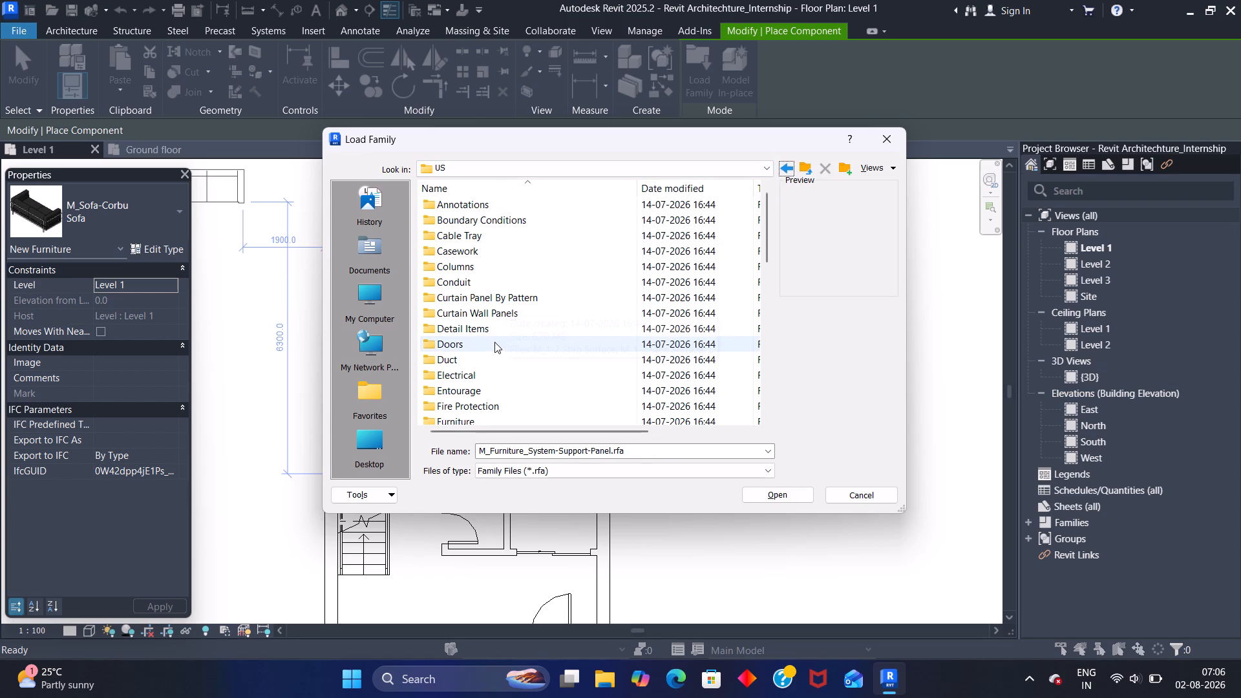
Reopen the Furniture System folder and preview the panel and transition post families in its Partitions folder.
scroll(490, 311, "down", 2)
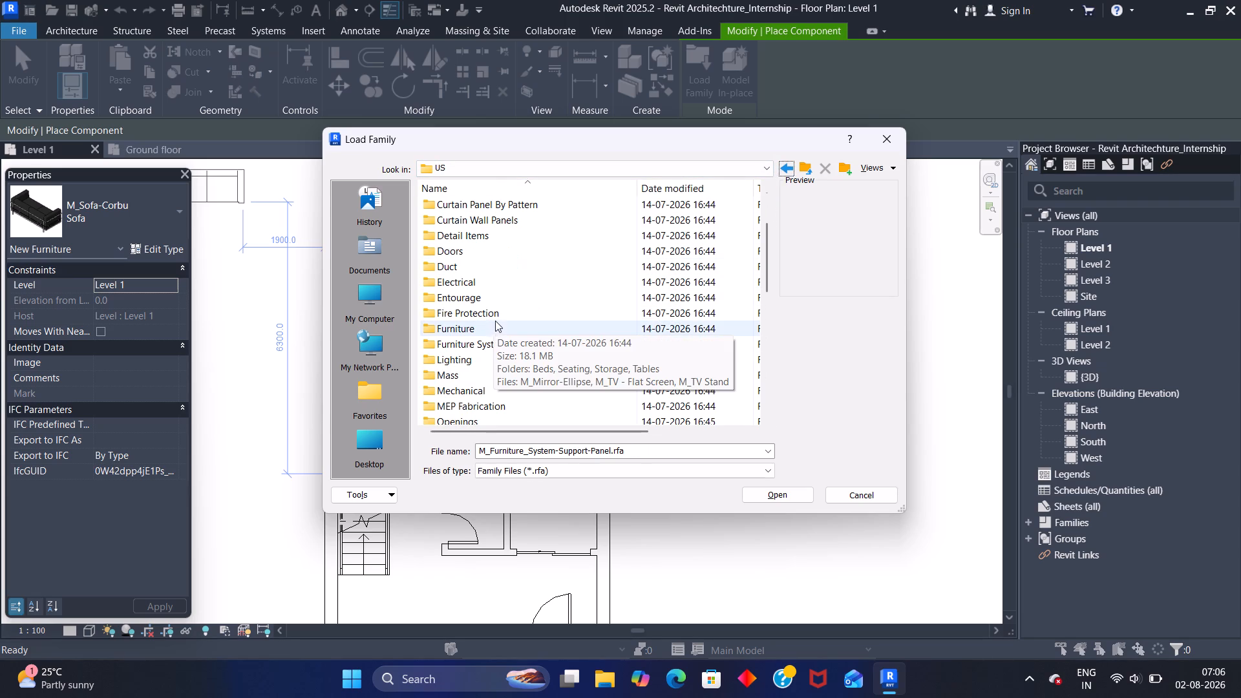
left_click(474, 348)
left_click(476, 350)
left_click(484, 343)
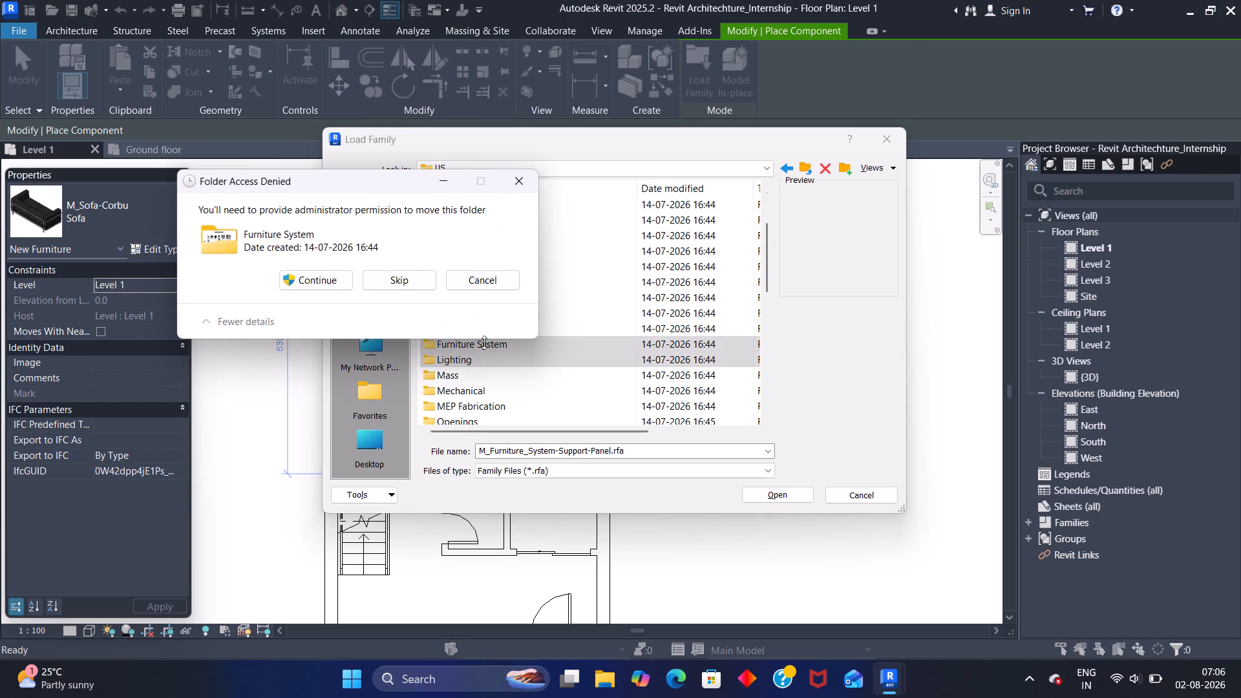
left_click(517, 182)
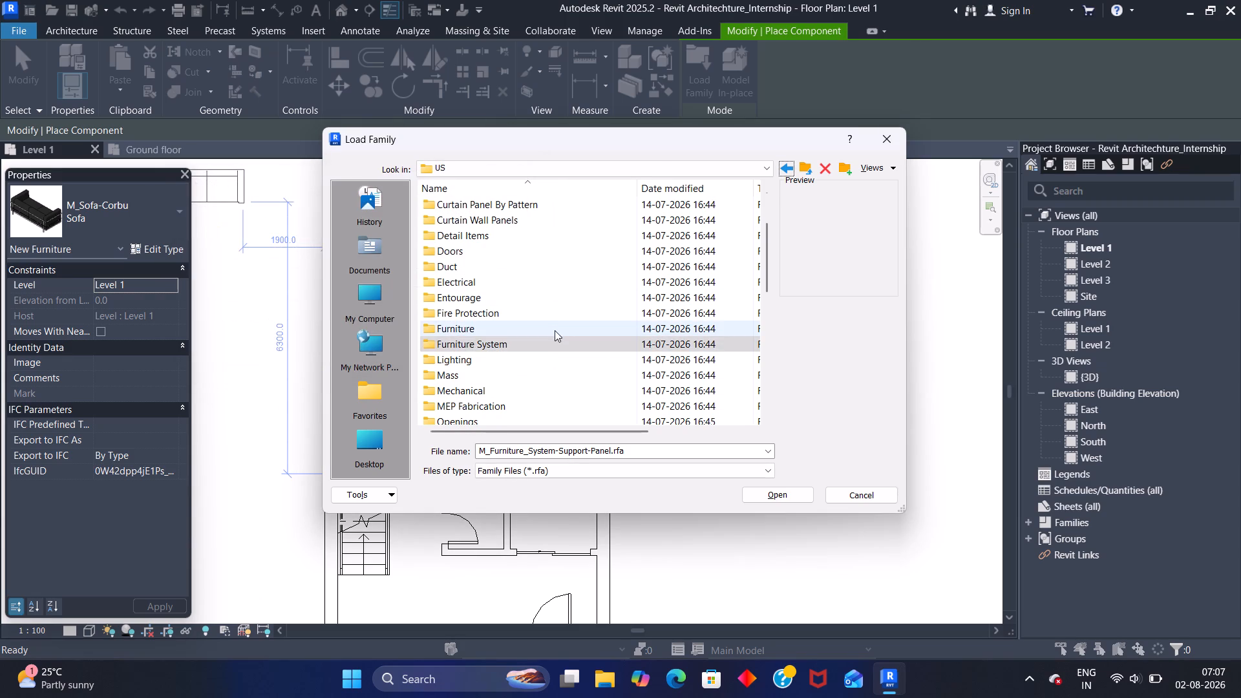
double_click(555, 339)
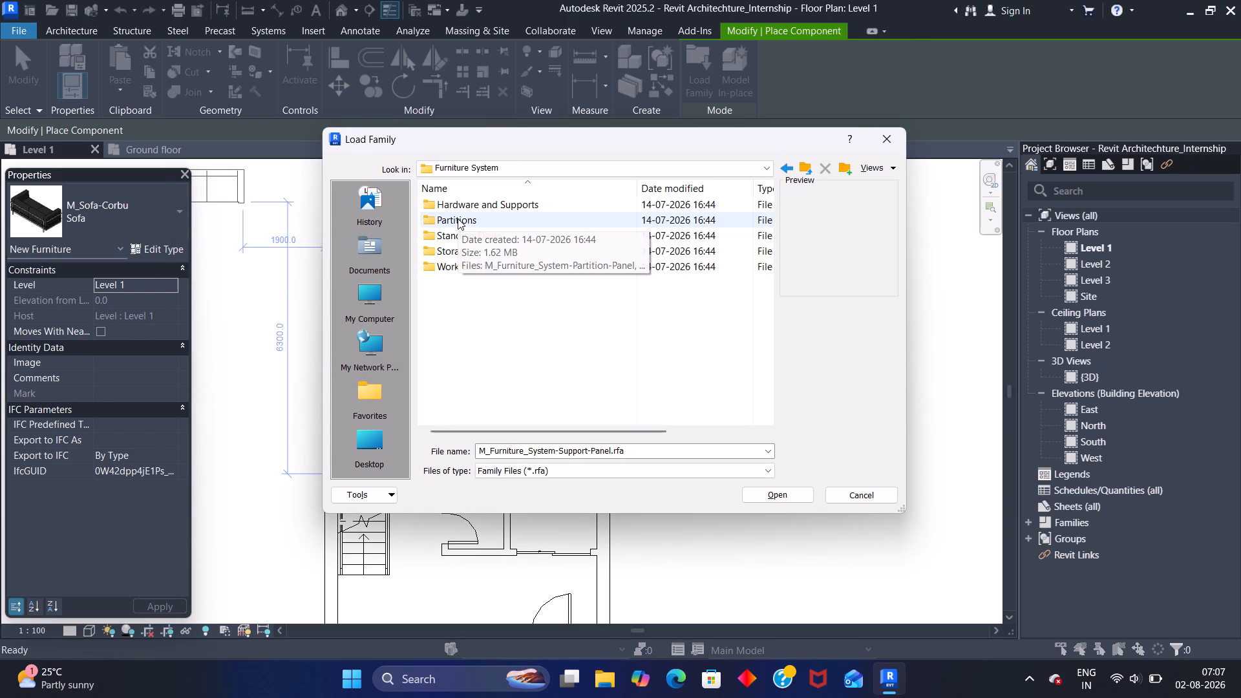
left_click(458, 218)
double_click(456, 218)
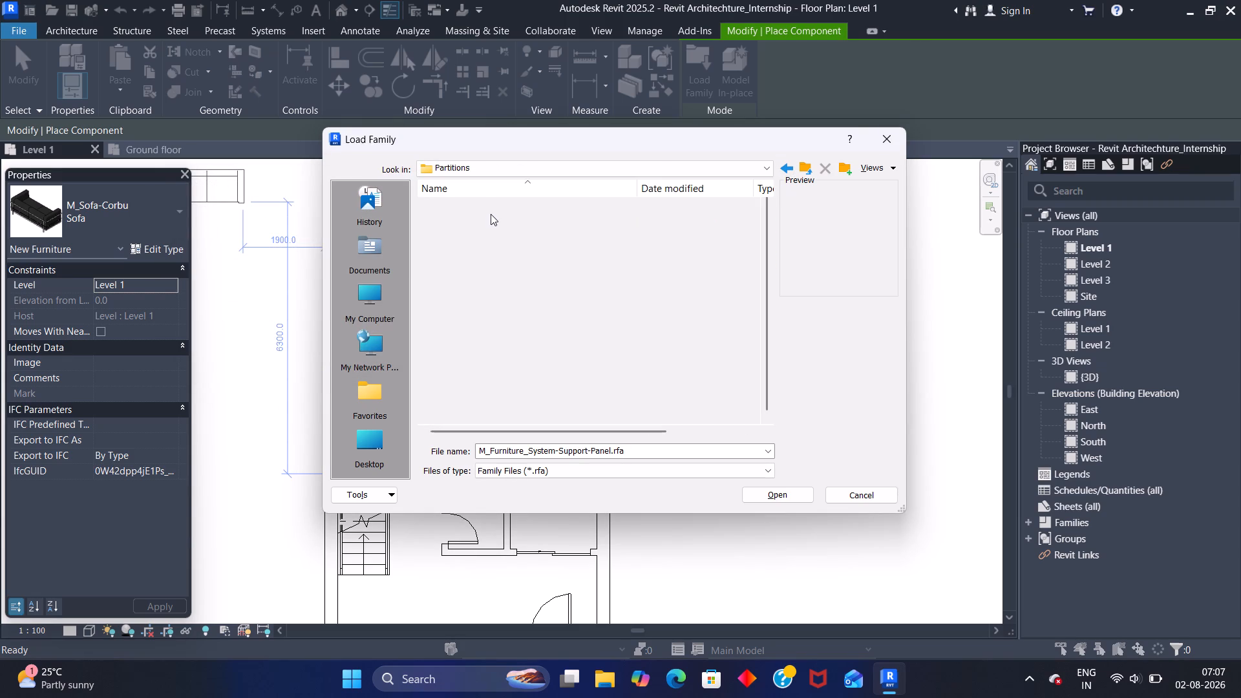
left_click(502, 198)
left_click(496, 220)
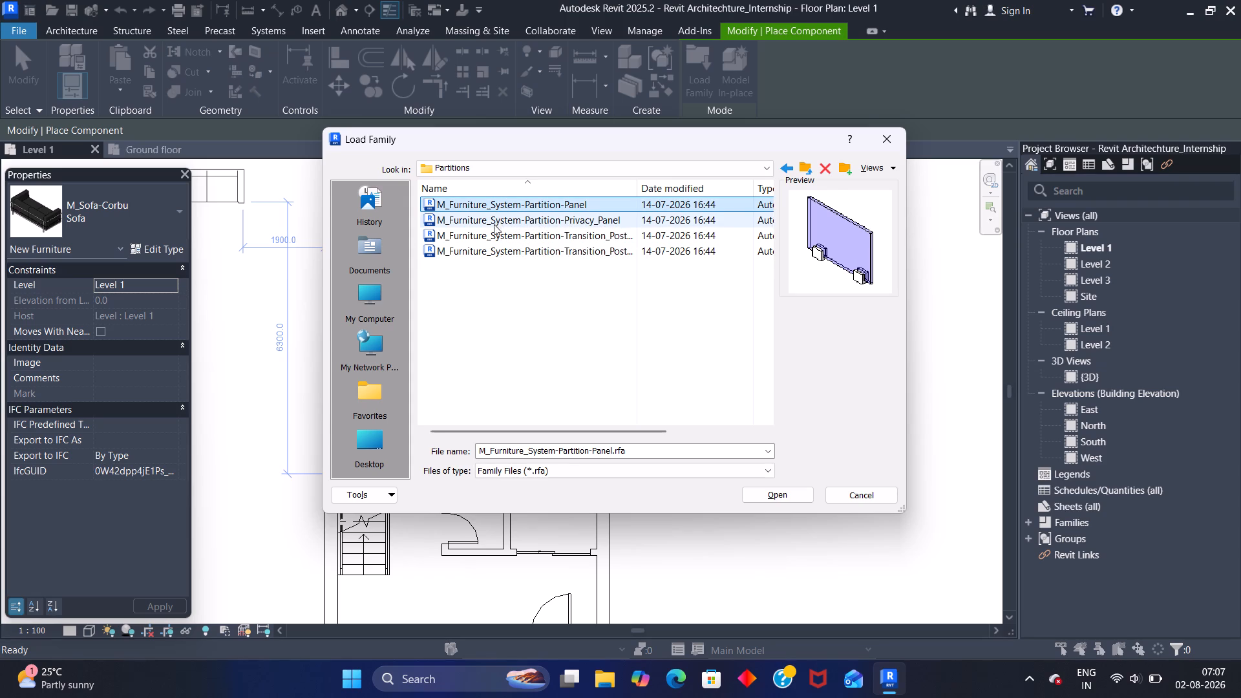
left_click(489, 233)
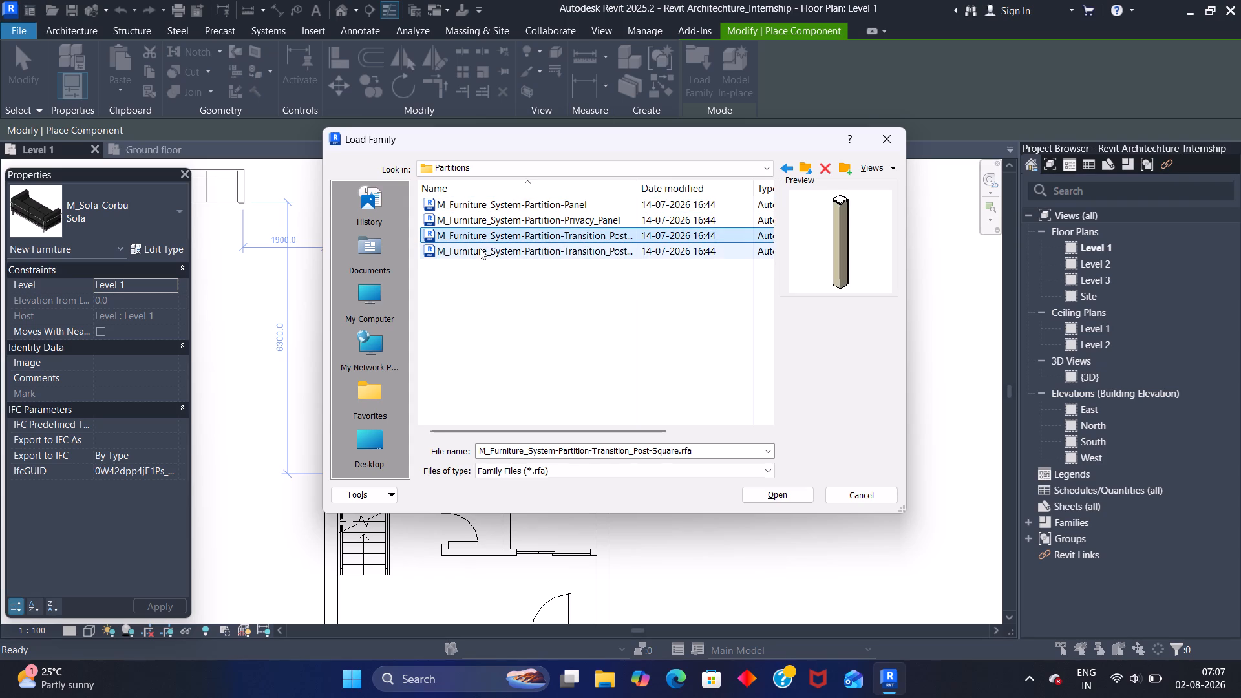
left_click(480, 249)
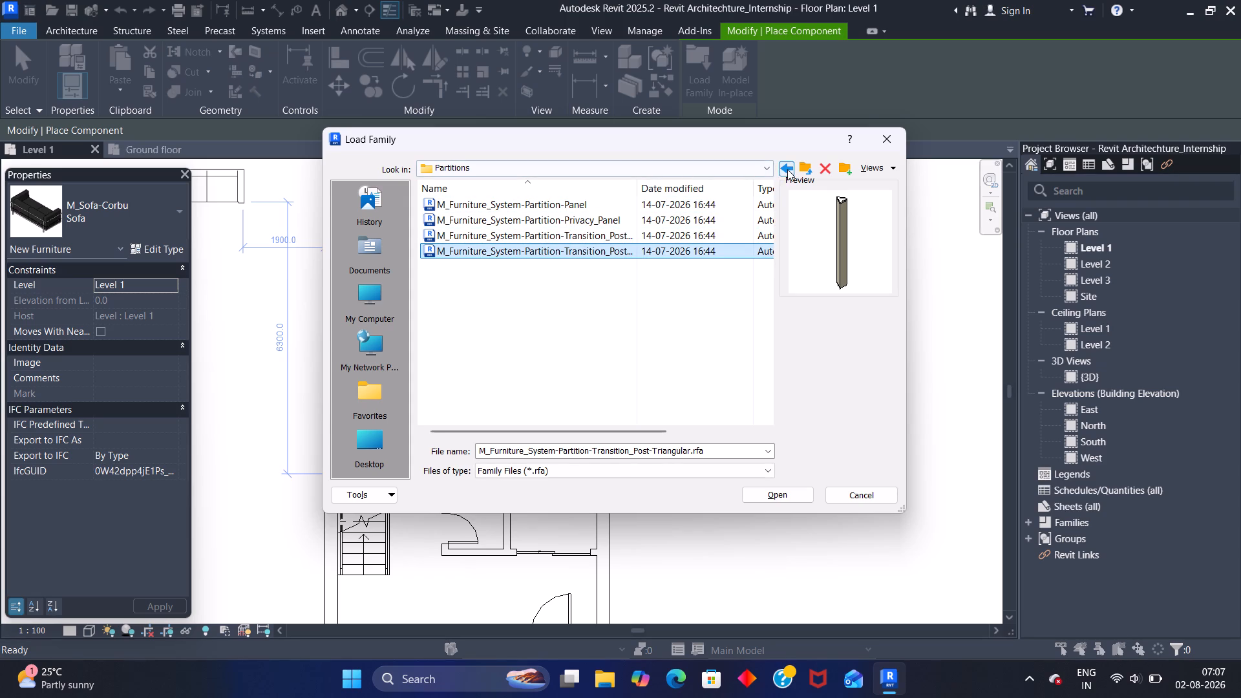
Open the Storage folder of Furniture System and preview its cabinet and overhead shelf families.
left_click(783, 170)
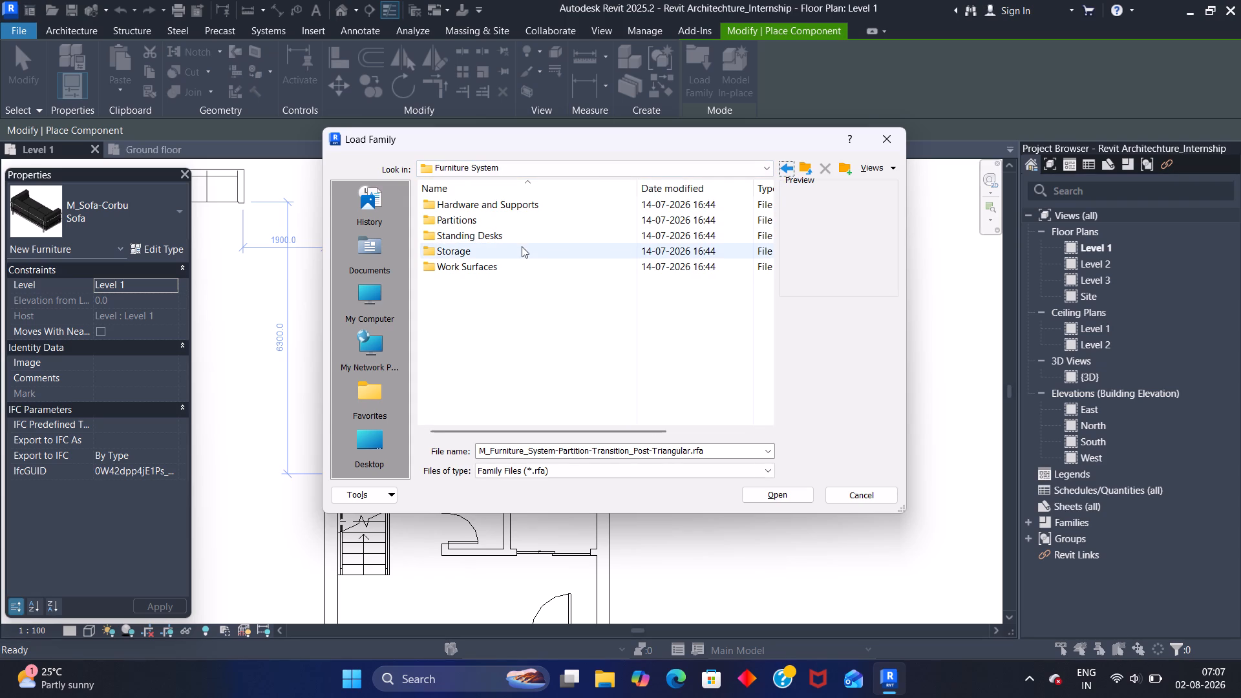
double_click(522, 246)
left_click(564, 198)
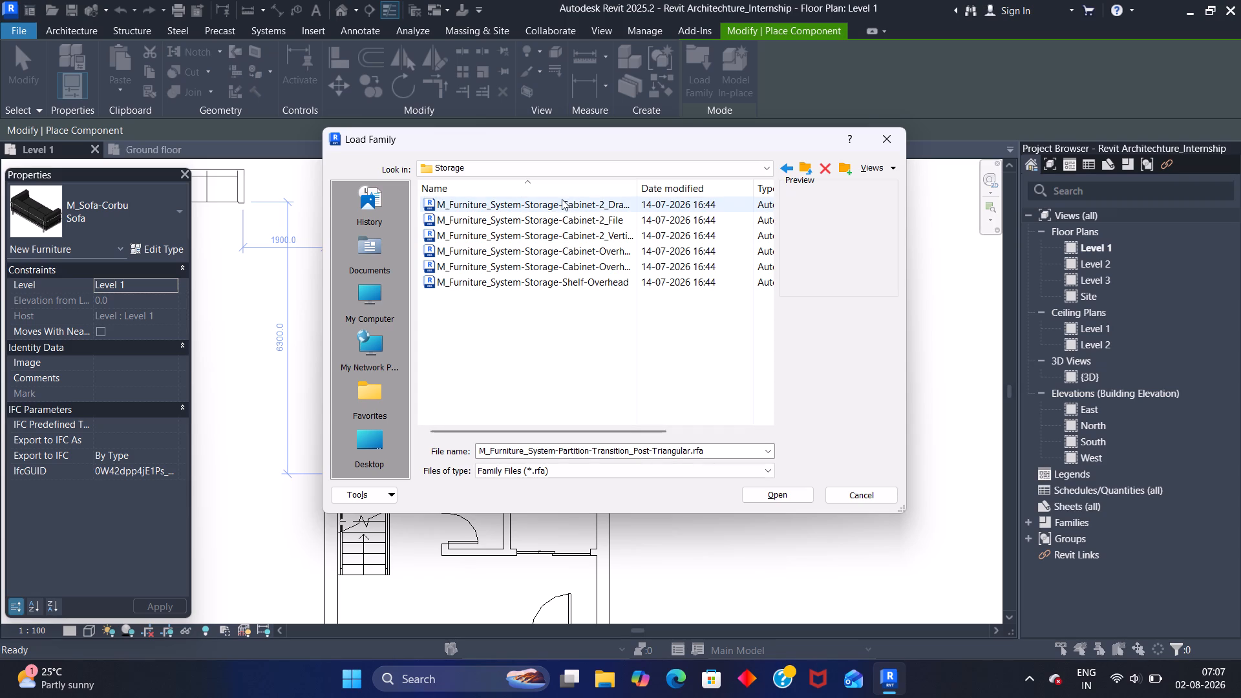
left_click(552, 219)
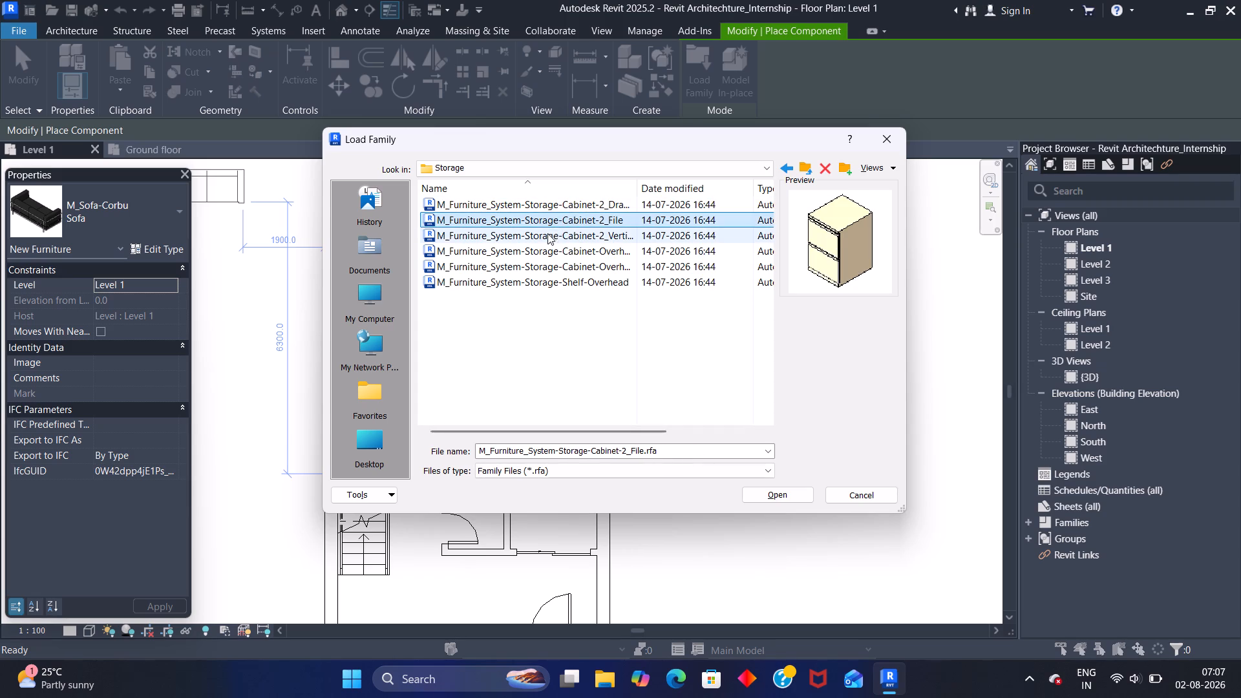
left_click(545, 235)
left_click(541, 249)
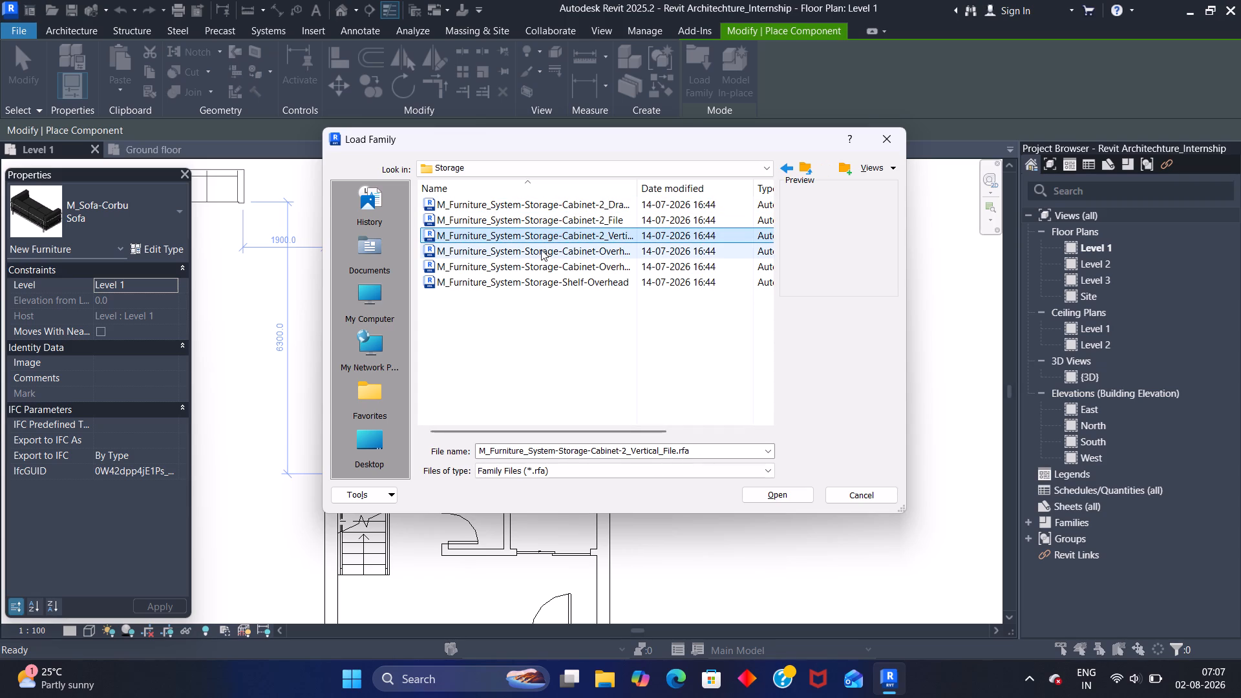
left_click(547, 269)
left_click(529, 280)
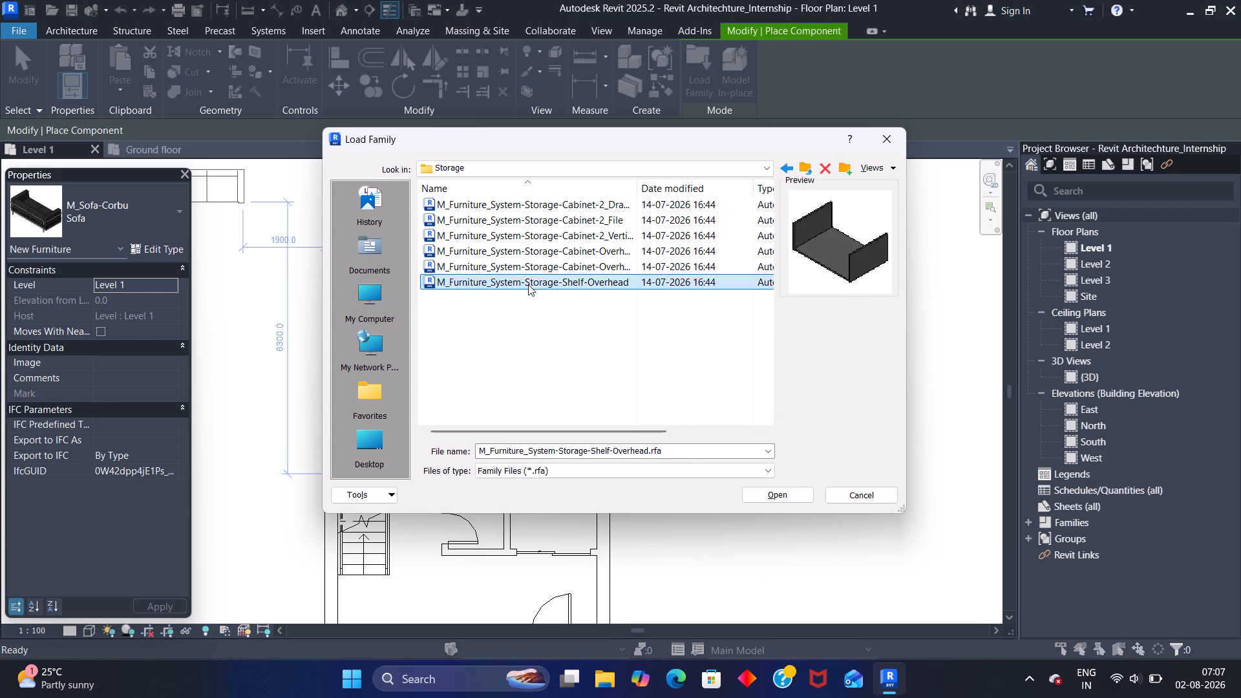
Open the Work Surfaces folder of Furniture System and preview its corner, half-circle, L-shaped, rectangular and round-end work surface families.
left_click(781, 173)
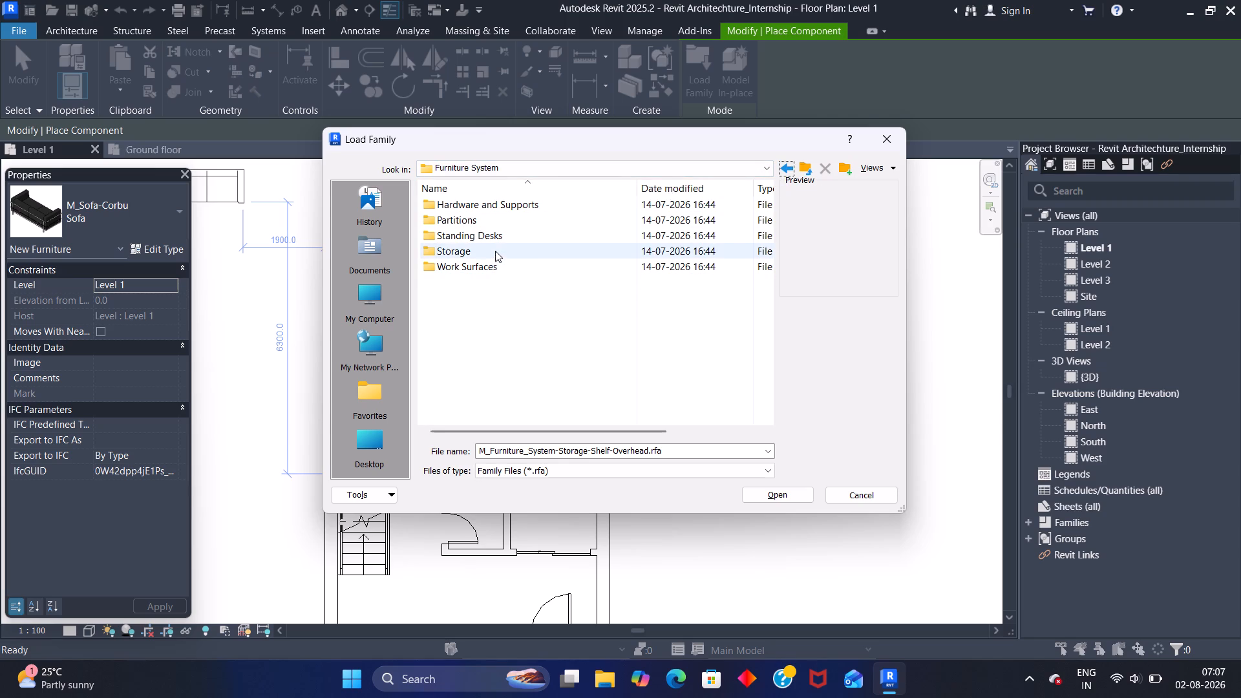
double_click(494, 266)
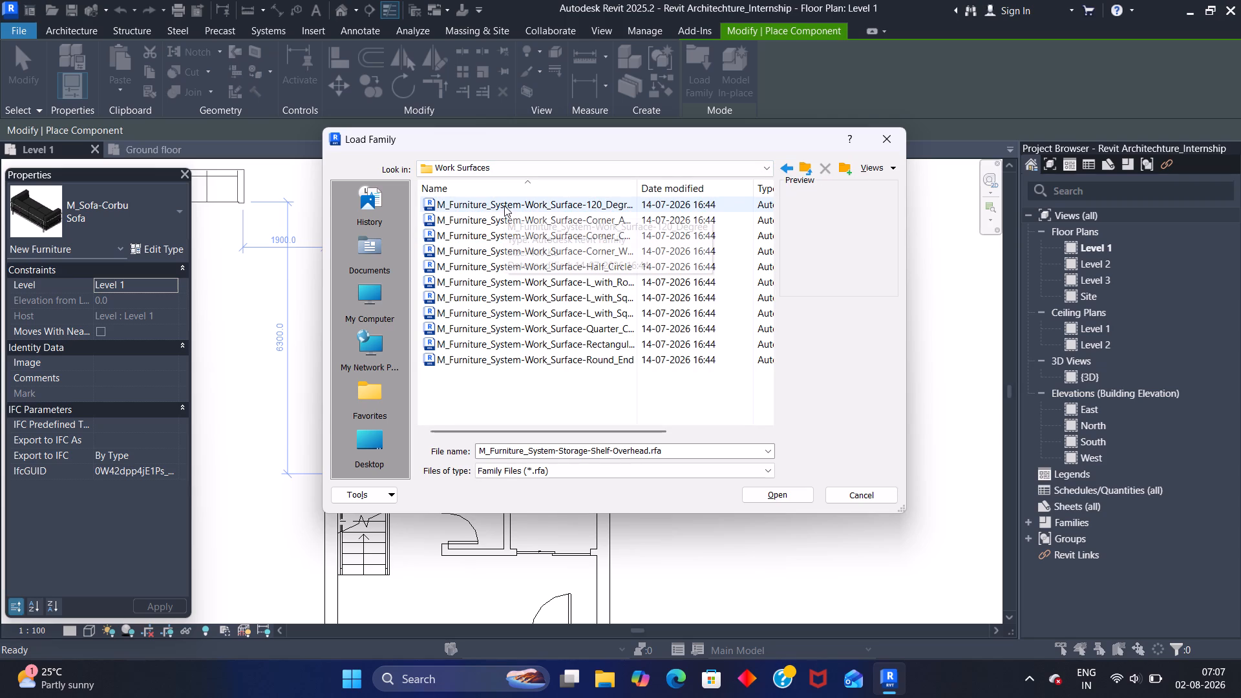
left_click(504, 205)
left_click(505, 220)
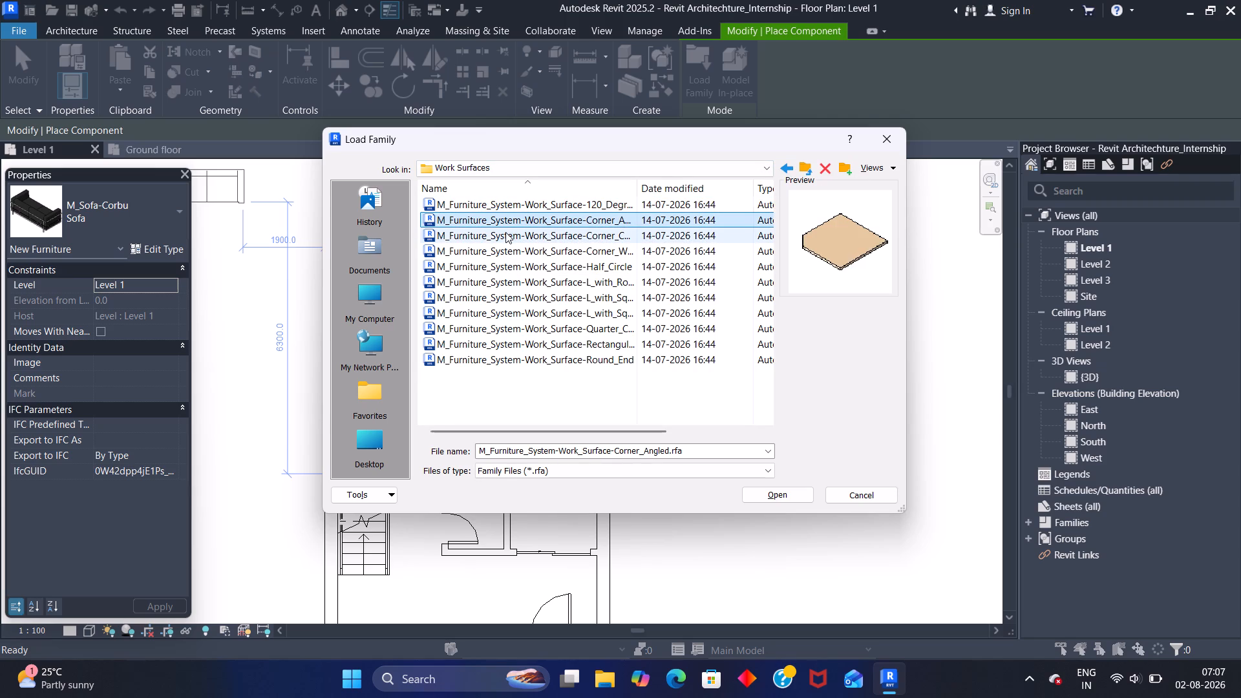
left_click(505, 232)
left_click(506, 249)
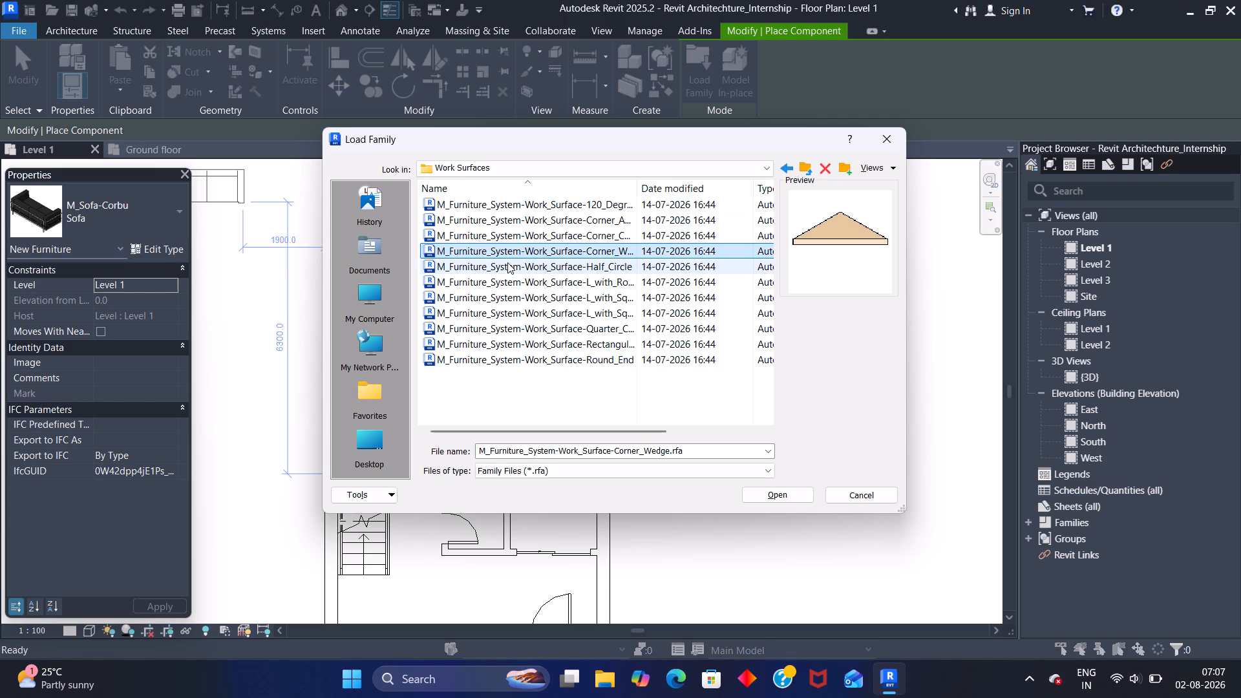
left_click(507, 262)
left_click(511, 279)
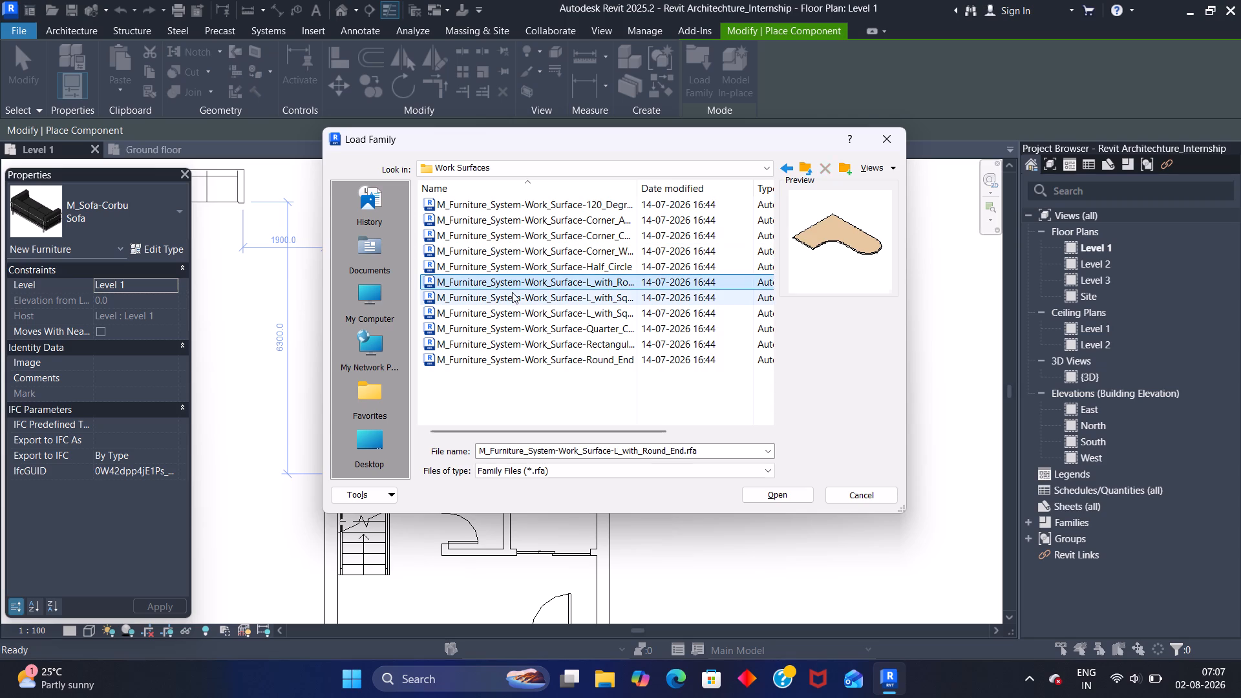
left_click(512, 292)
left_click(498, 315)
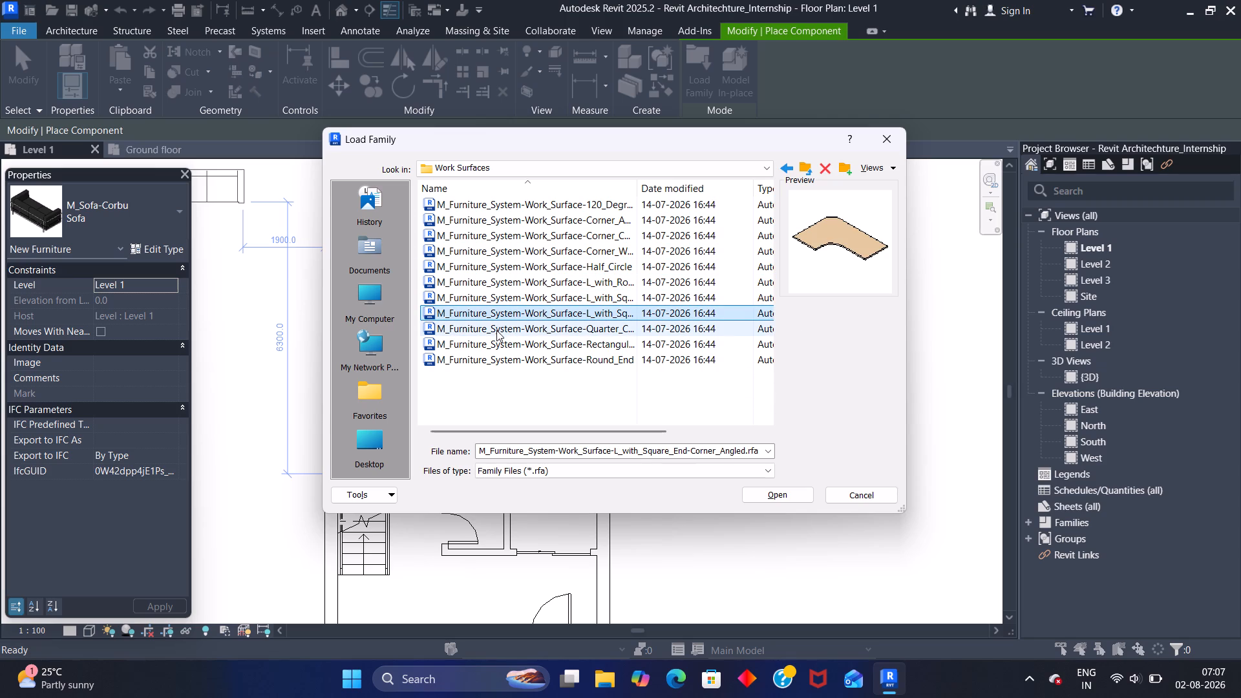
left_click(496, 333)
left_click(496, 340)
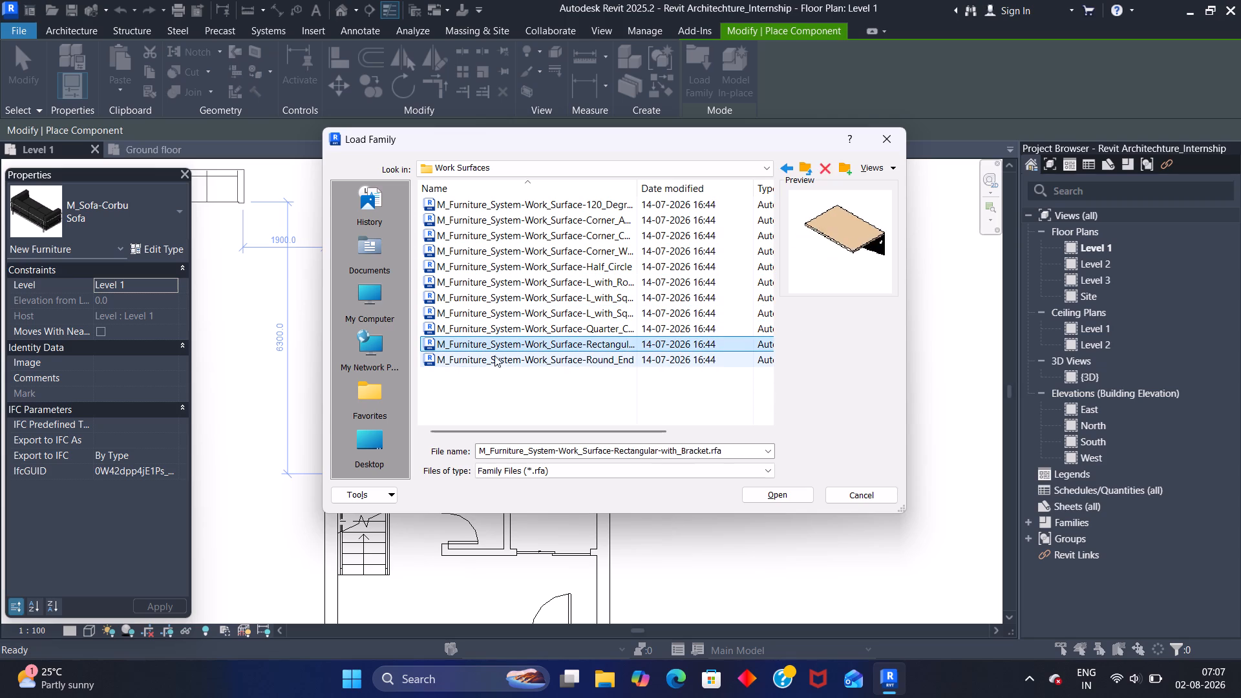
left_click(494, 357)
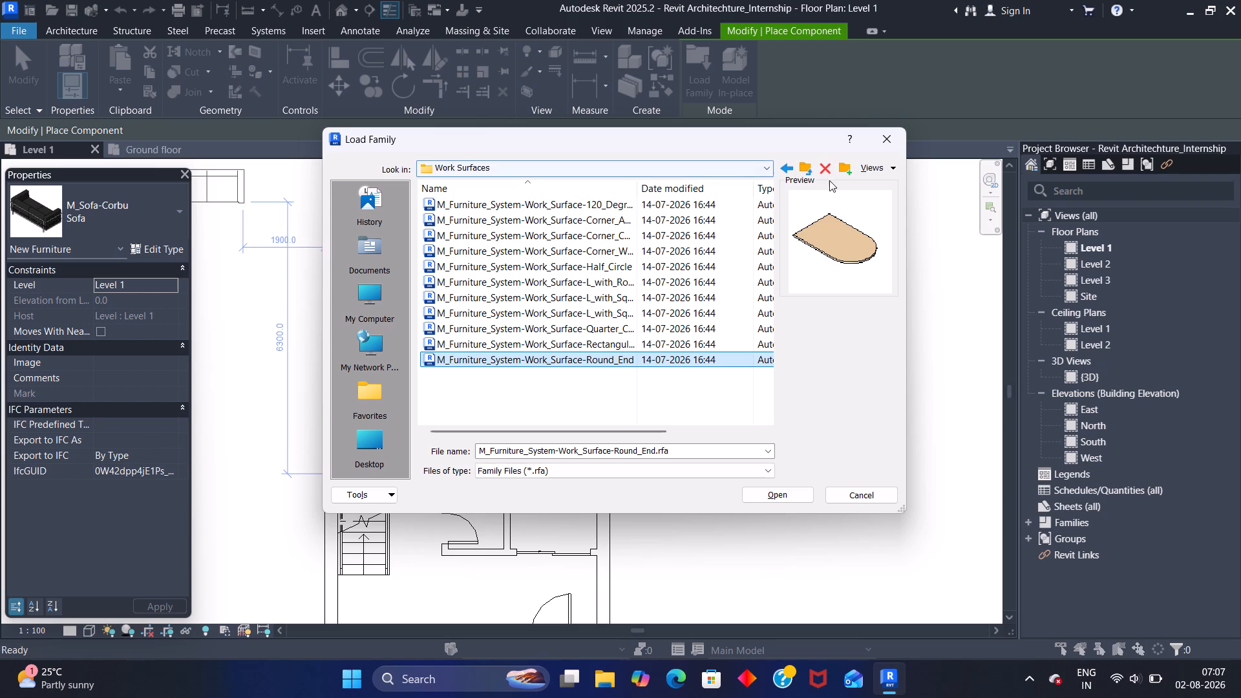
Return to the US library, open the Entourage folder and preview its RPC families from Beetle and Chair through Picture Frame.
left_click(791, 171)
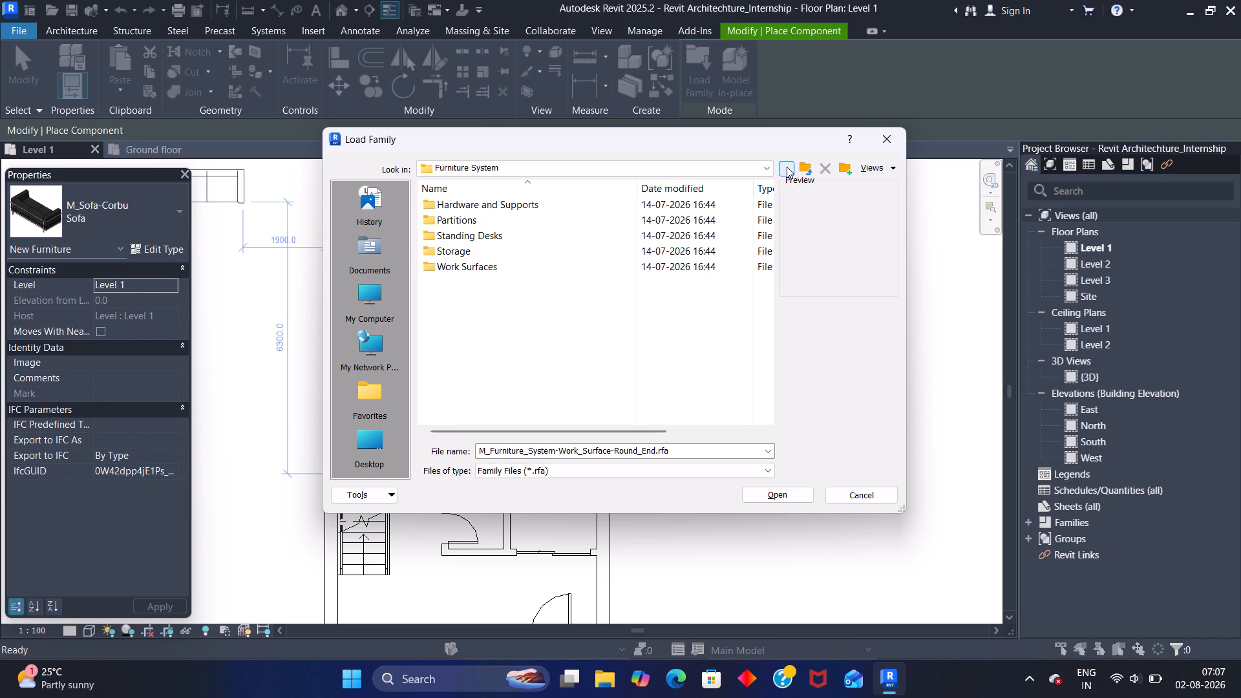
left_click(786, 167)
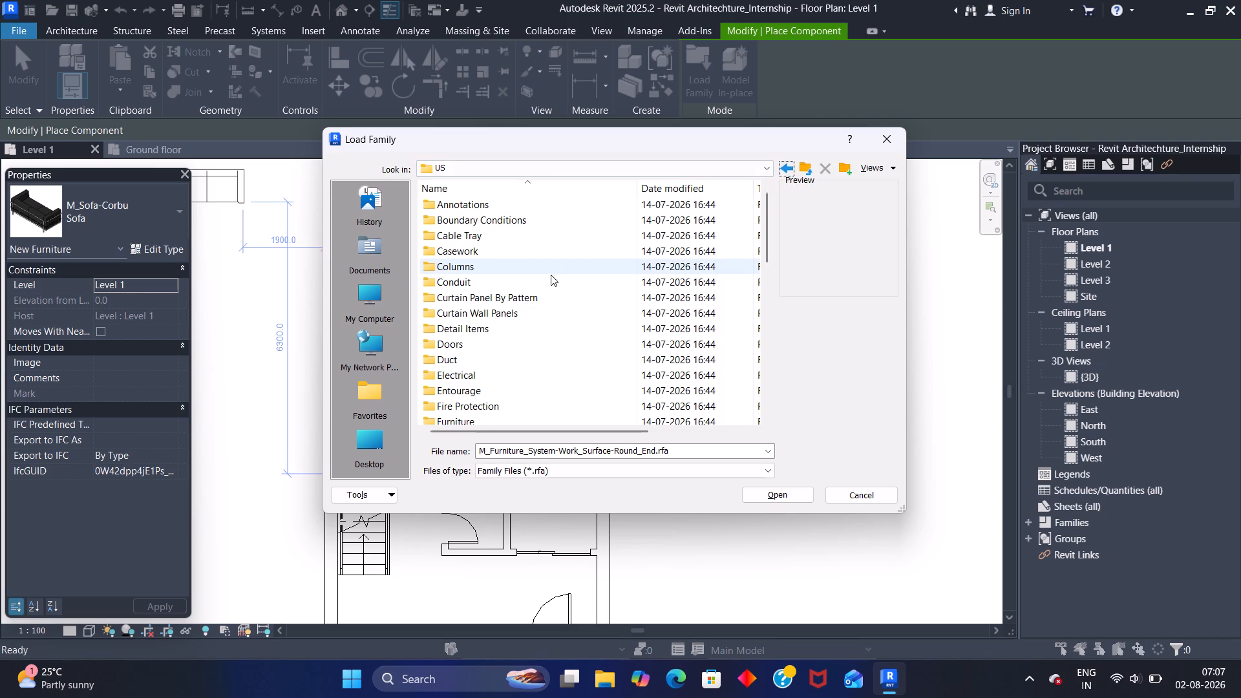
scroll(481, 387, "down", 1)
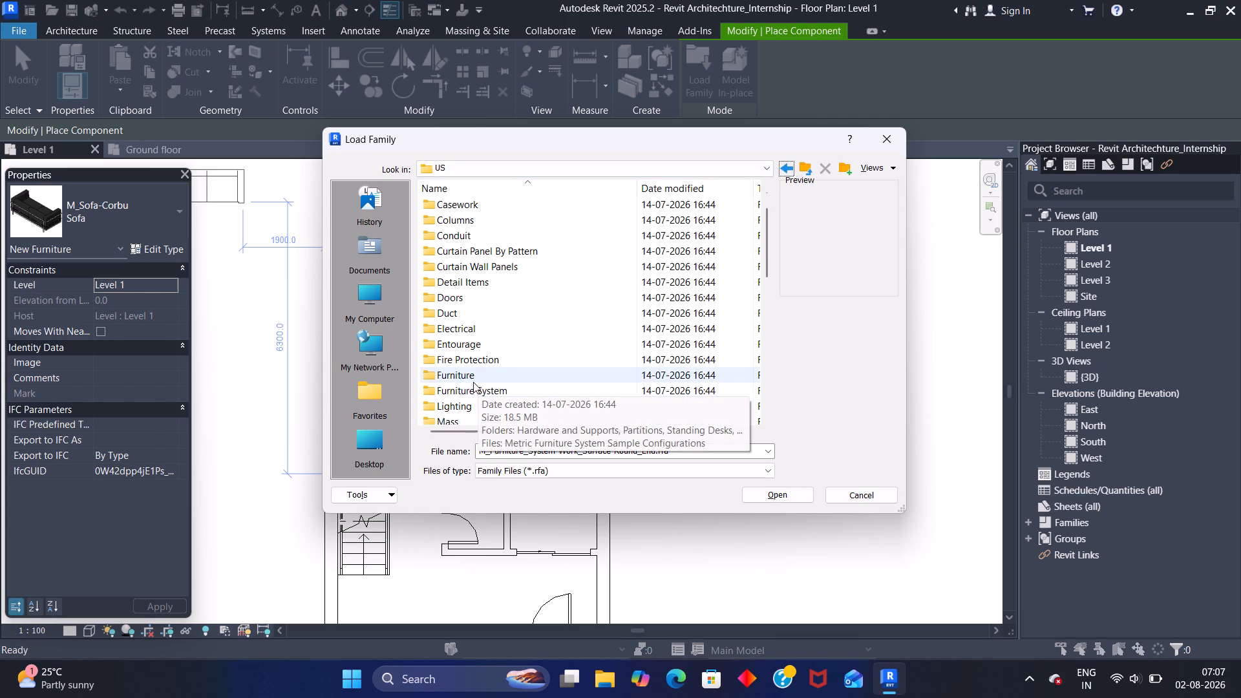
double_click(476, 348)
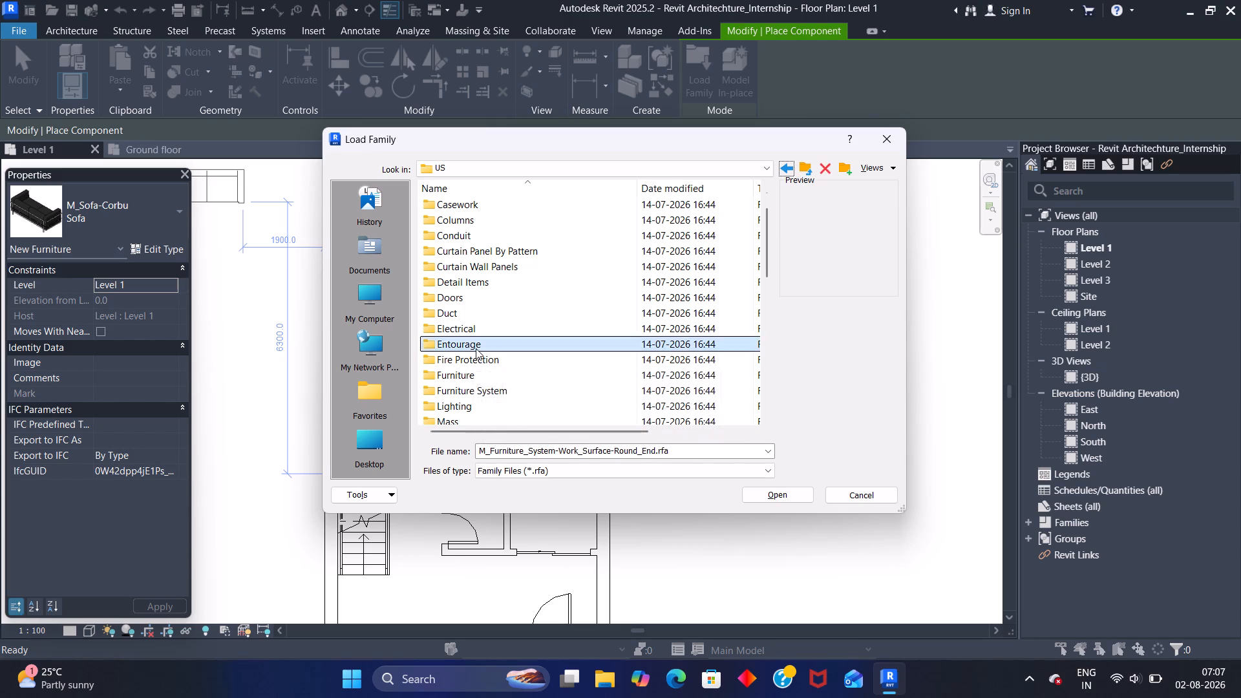
left_click(476, 206)
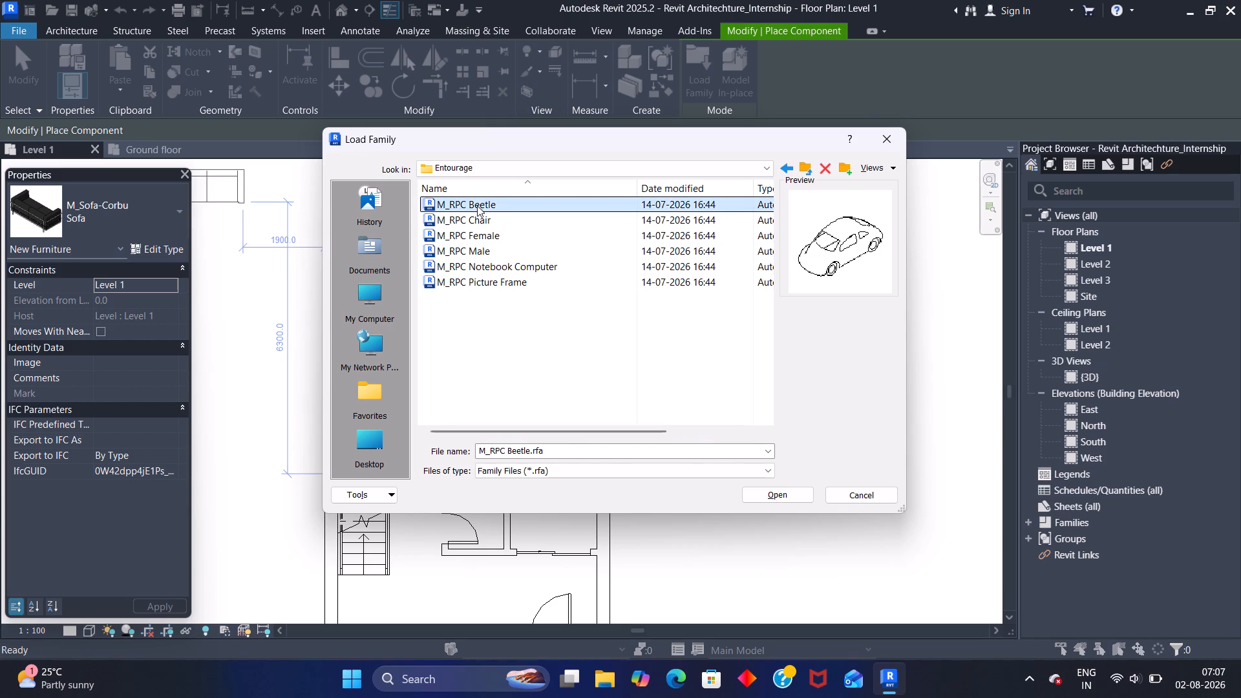
left_click(472, 218)
left_click(472, 226)
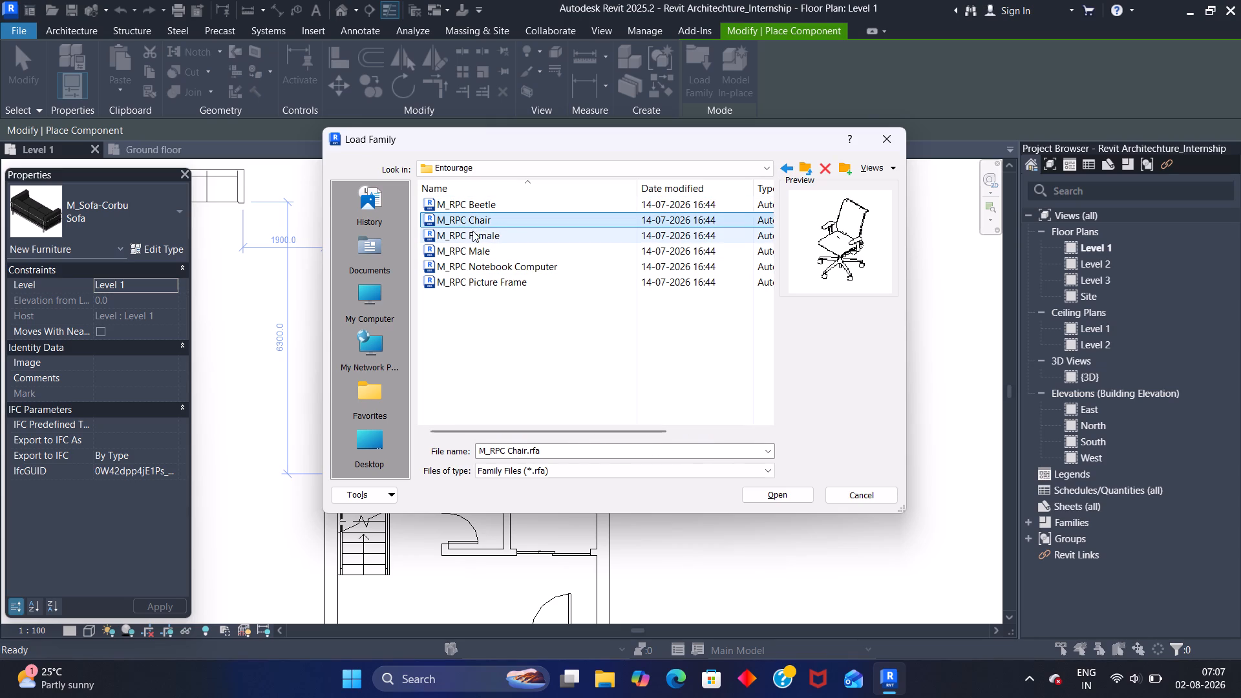
left_click(472, 231)
left_click(468, 246)
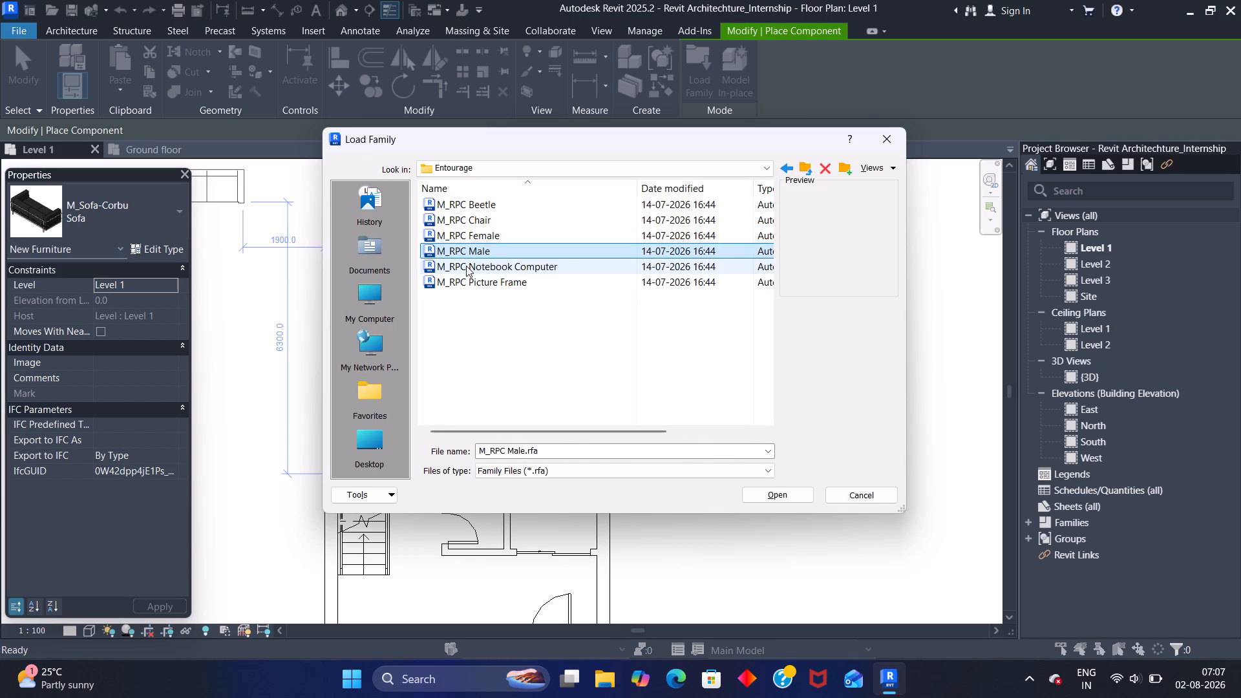
left_click(466, 266)
left_click(465, 281)
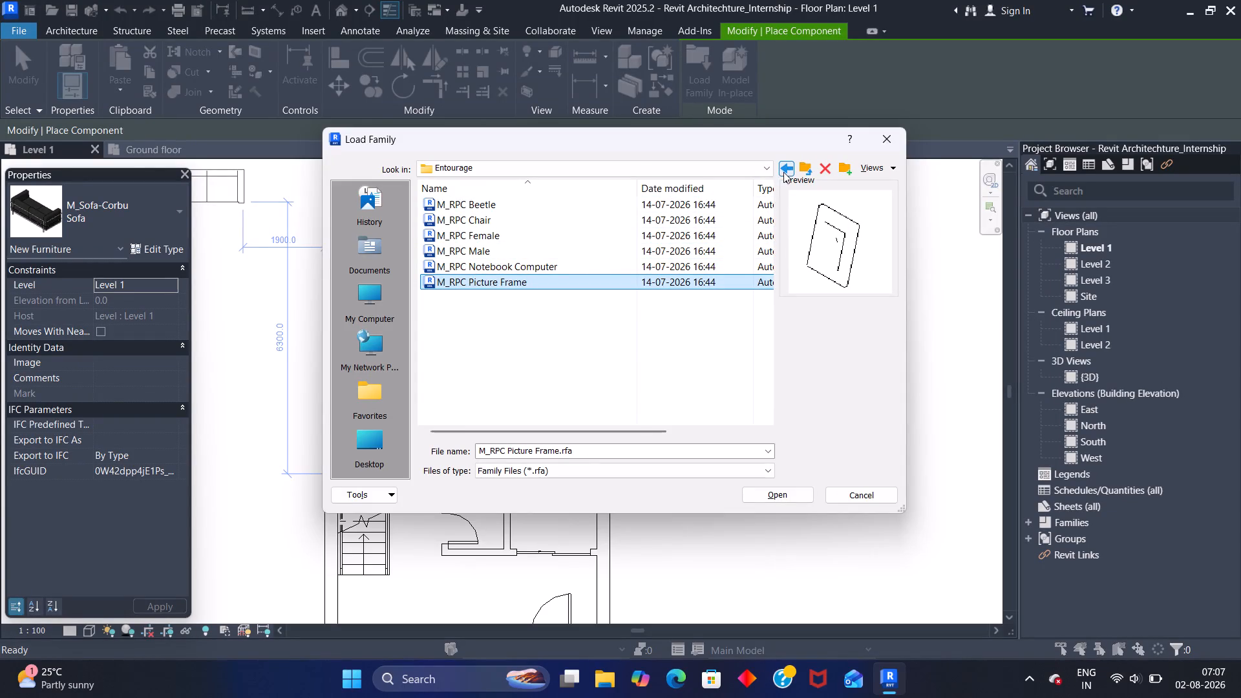
Return to the US library, open the Mass folder and preview mass families such as Pyramid, Barrel Vault and Cone.
left_click(783, 171)
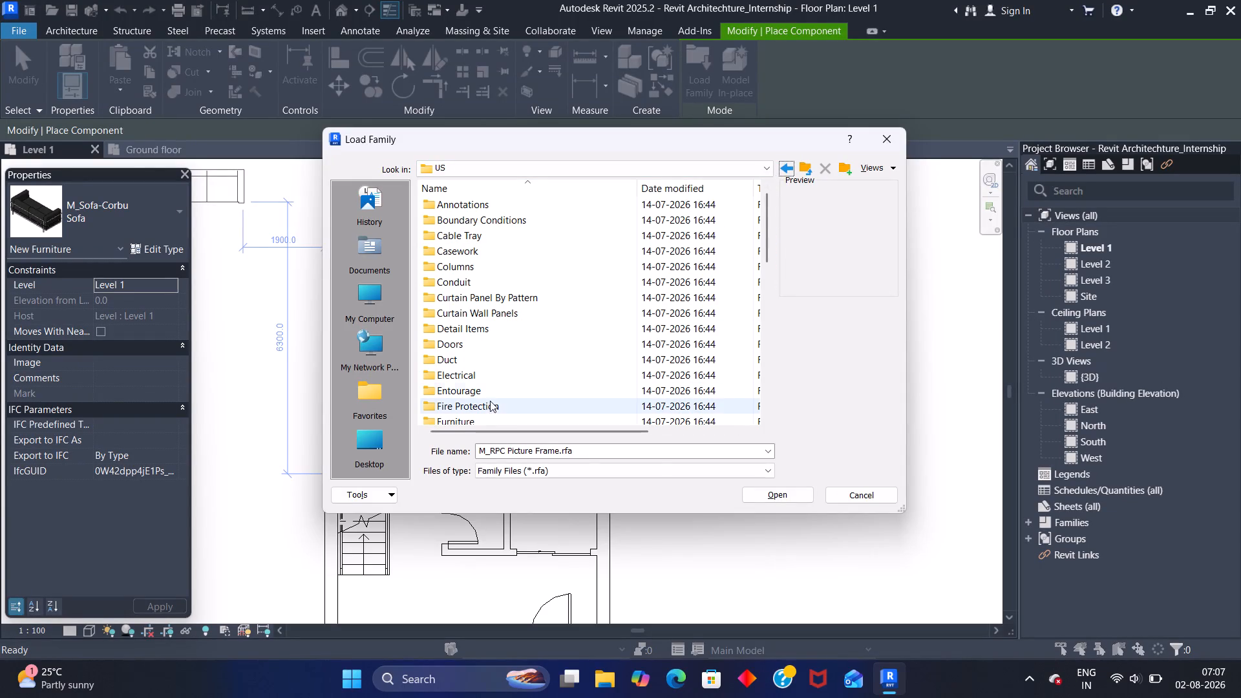
scroll(494, 407, "down", 2)
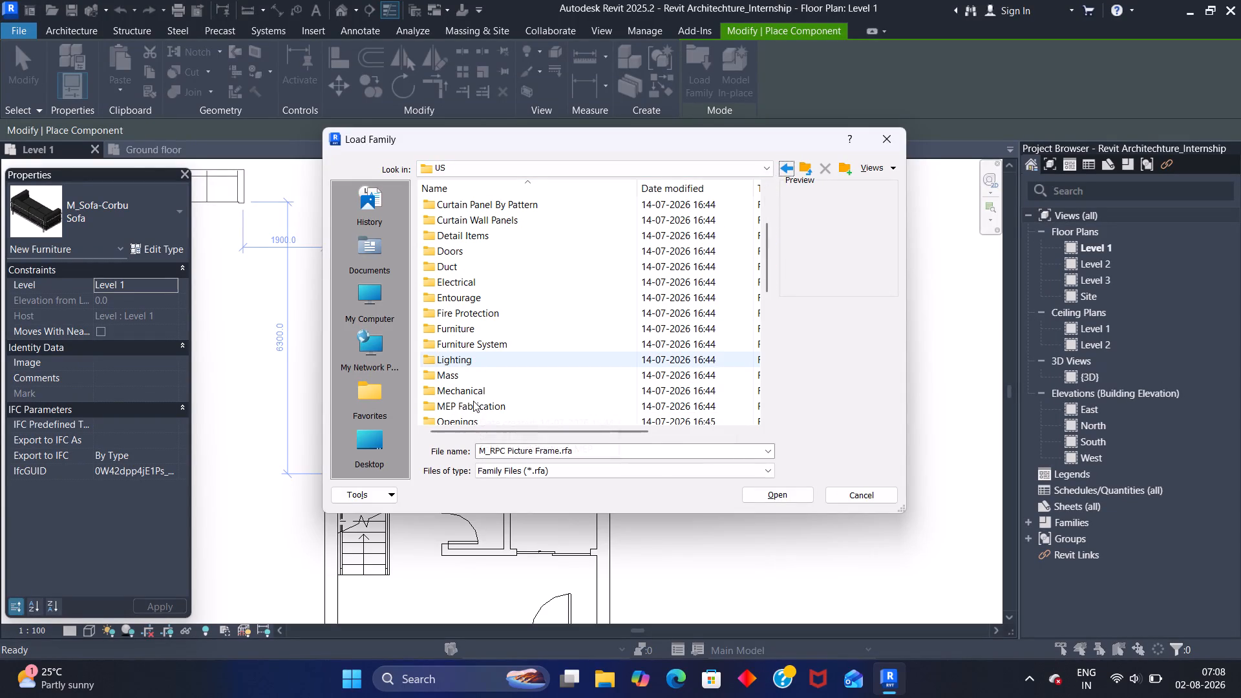
triple_click(484, 376)
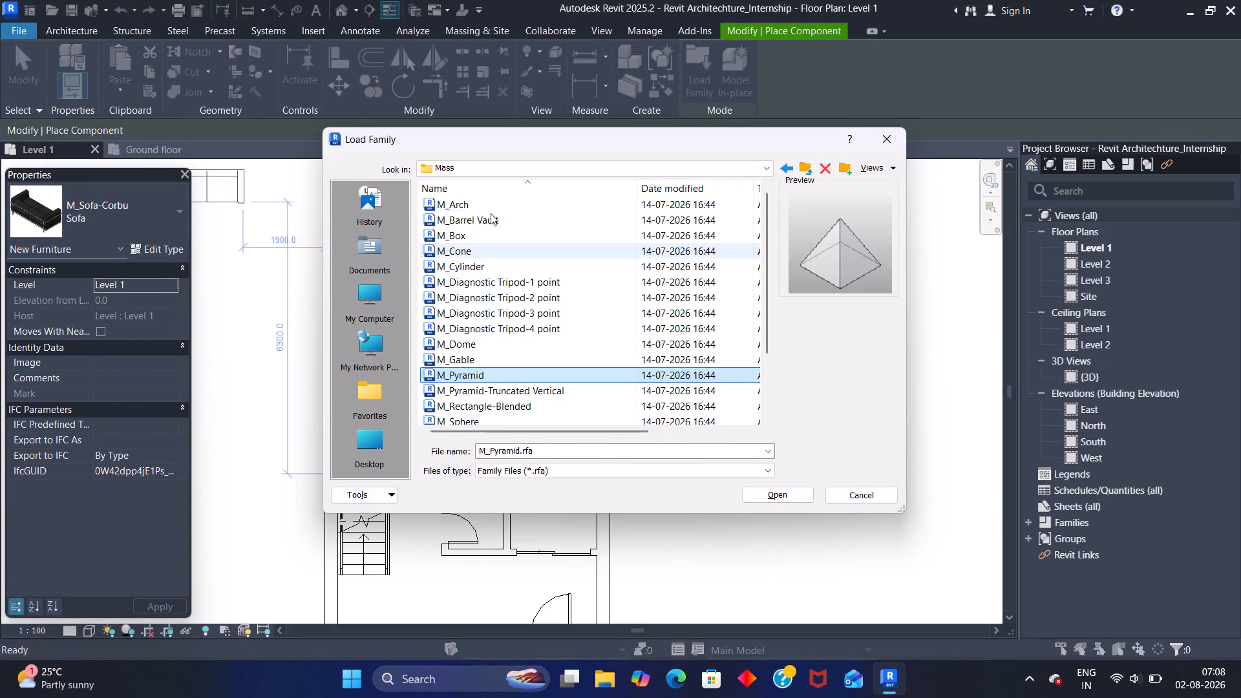
left_click(494, 198)
left_click(502, 222)
left_click(494, 251)
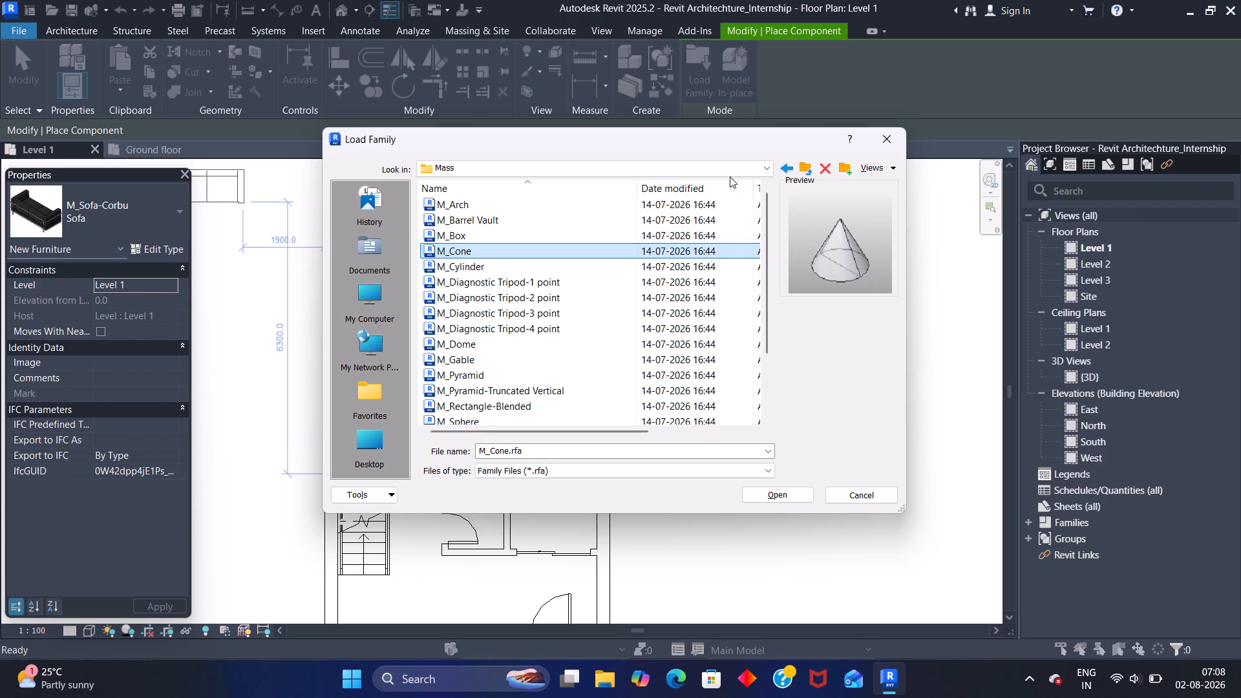
Return to the US library, look through its category folders for suitable content, and open the Duct folder.
left_click(777, 165)
left_click(781, 166)
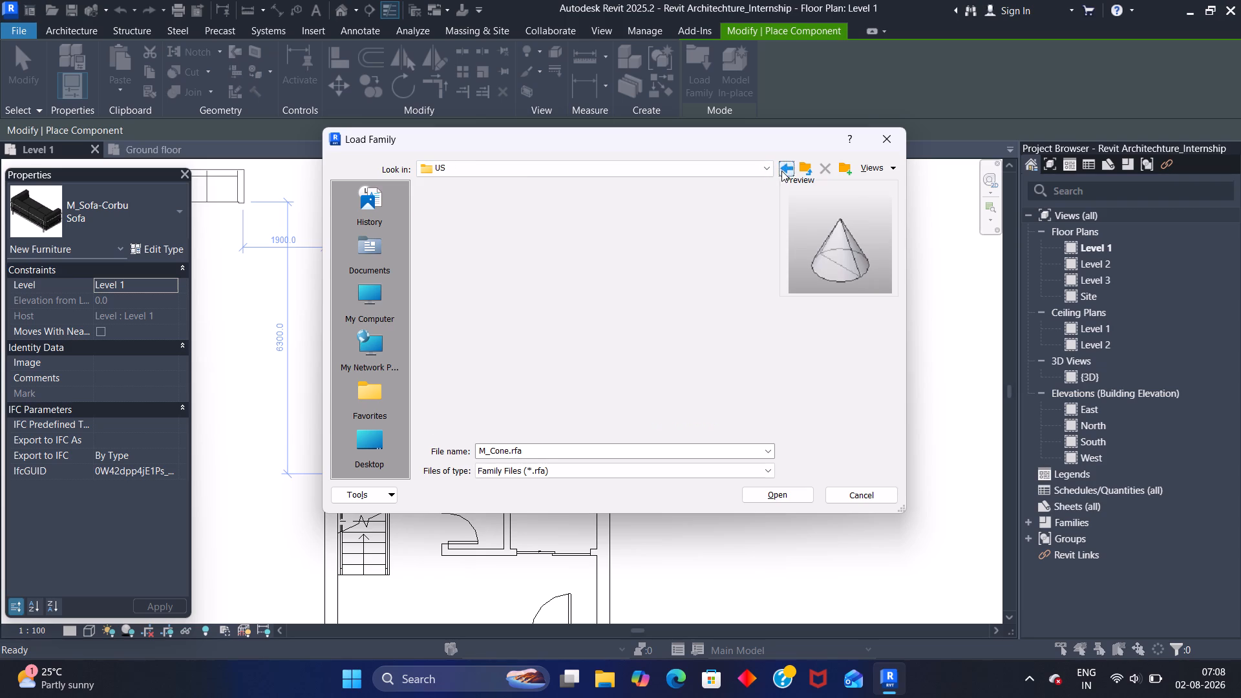
scroll(507, 379, "down", 1)
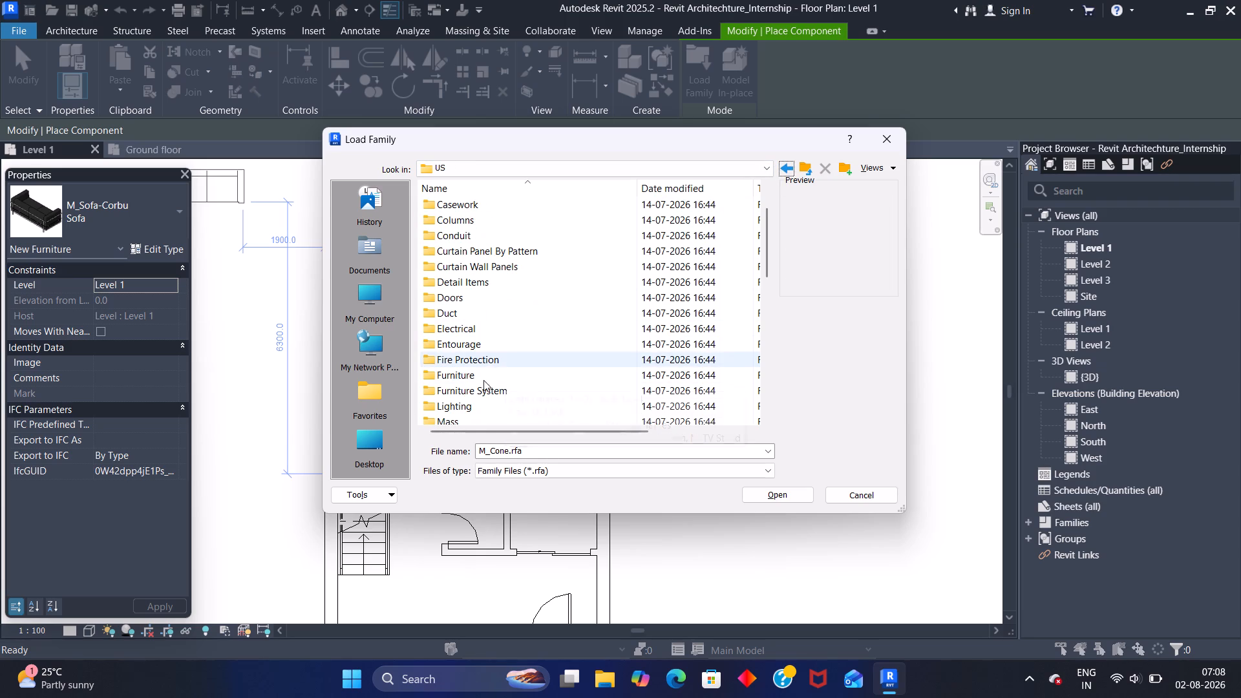
scroll(487, 379, "down", 2)
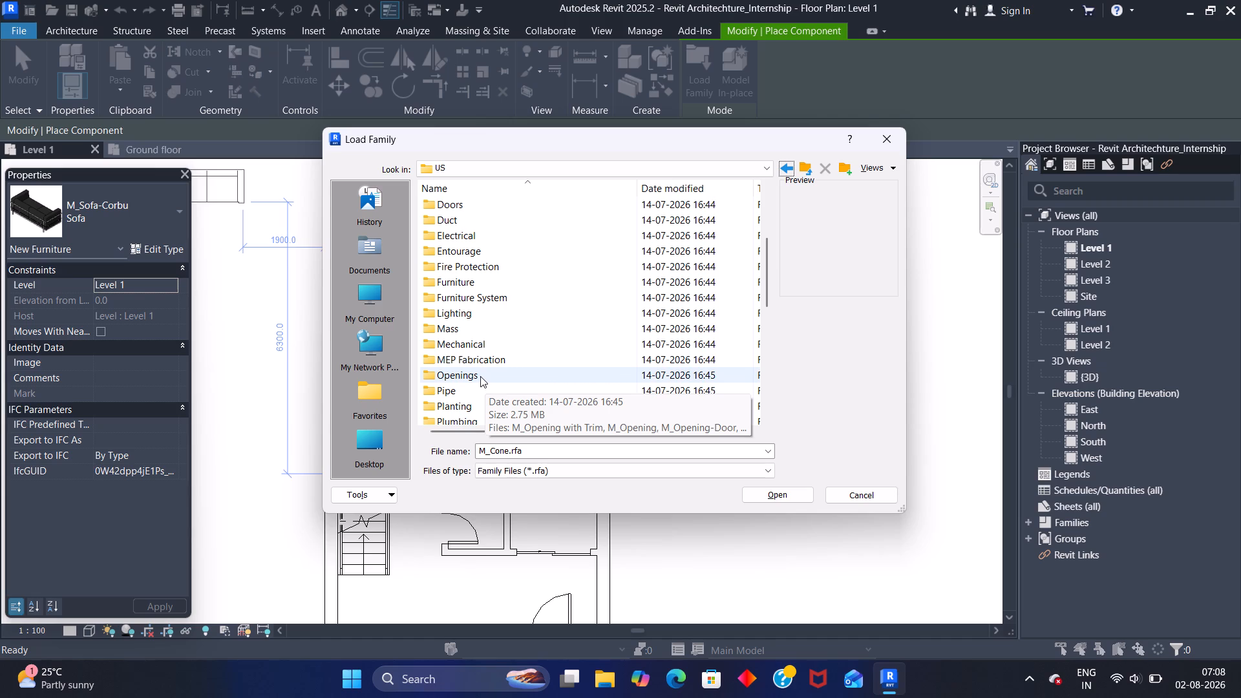
scroll(458, 397, "down", 1)
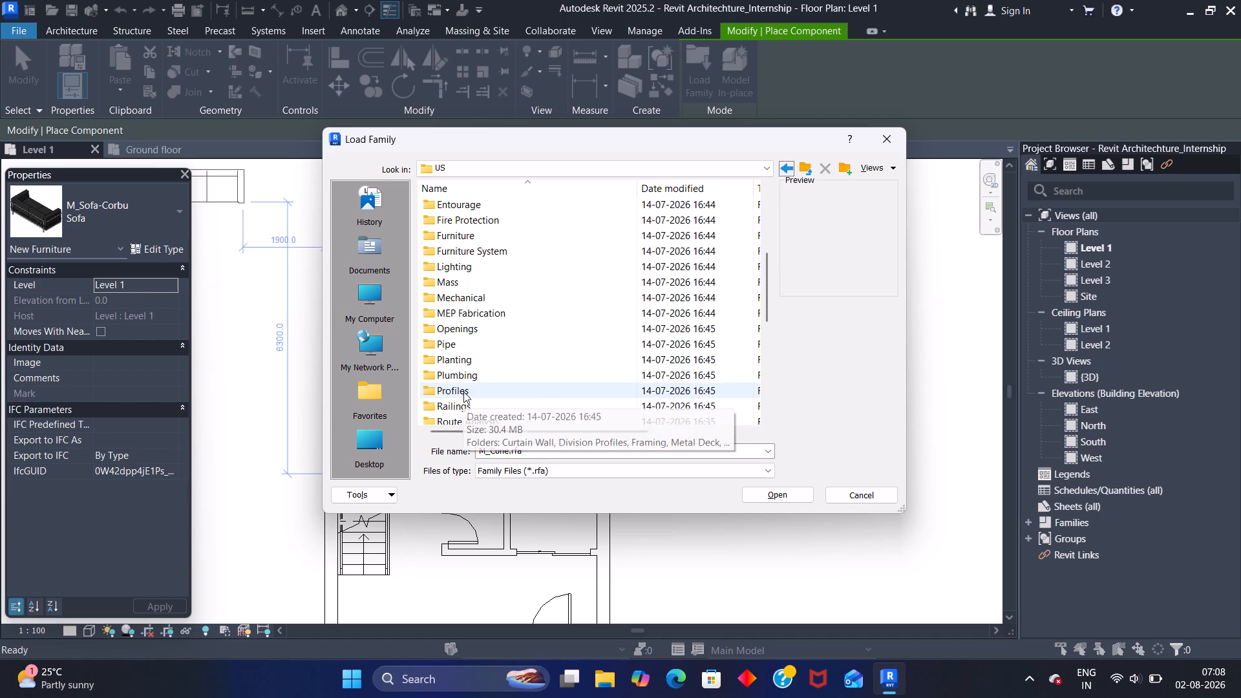
scroll(465, 388, "down", 1)
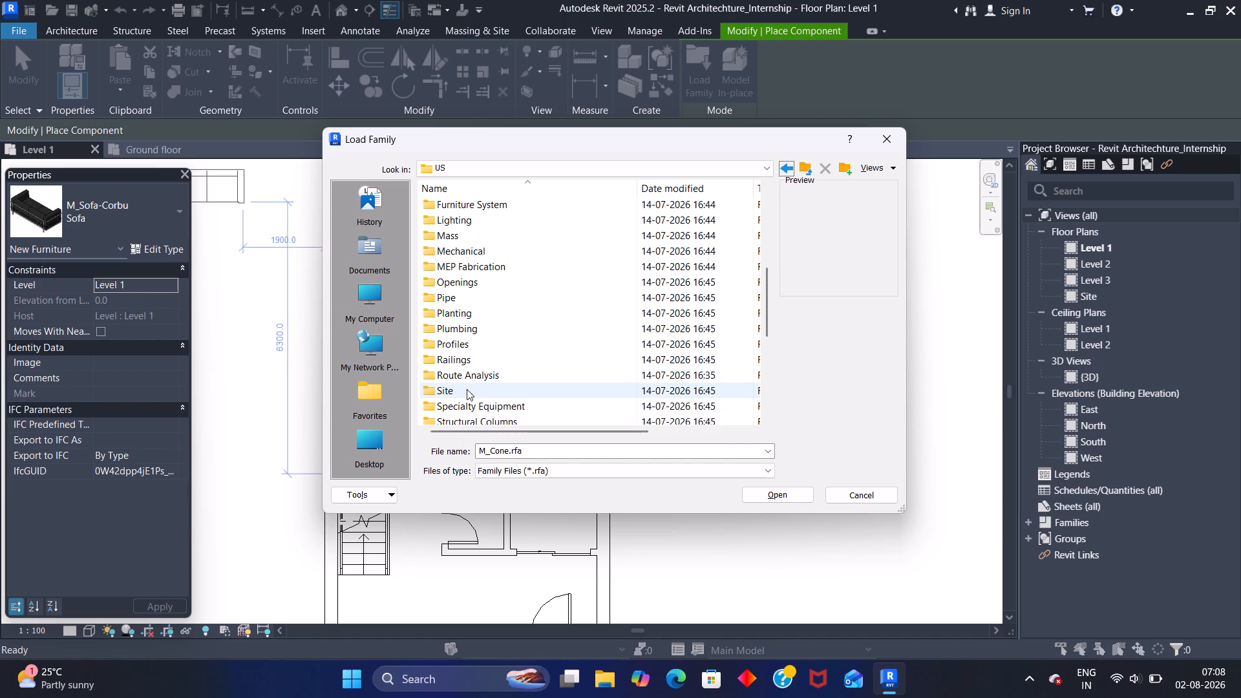
scroll(469, 386, "down", 1)
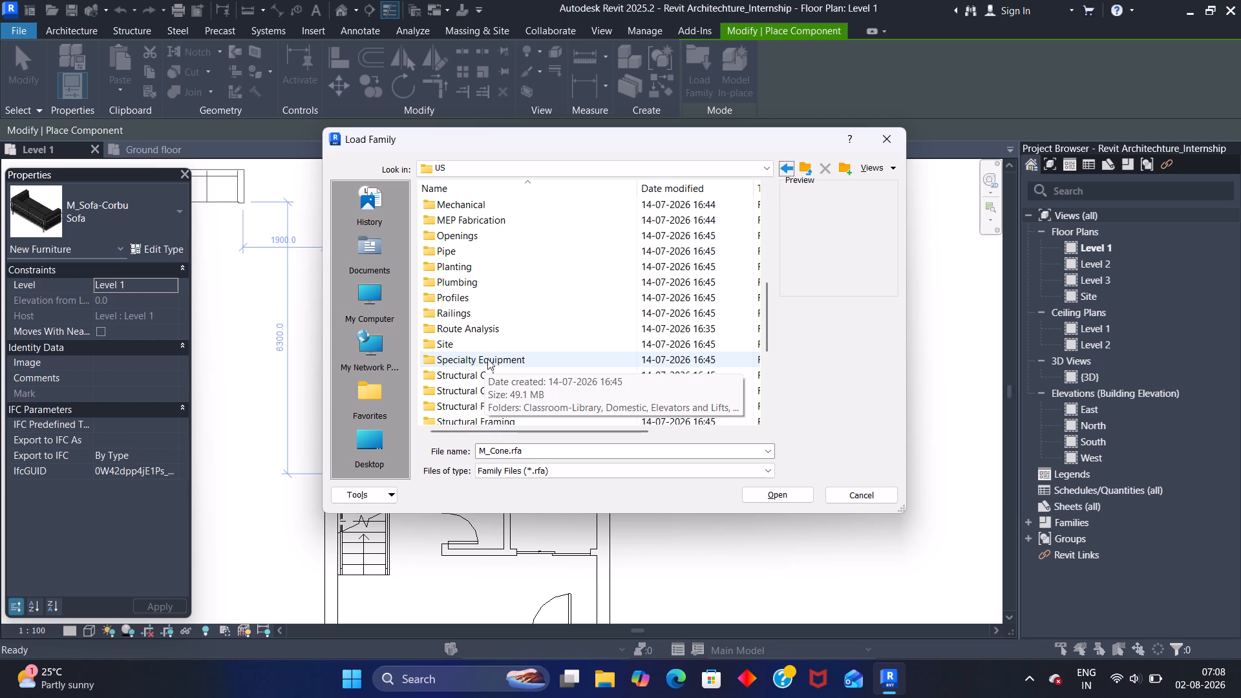
scroll(487, 362, "down", 8)
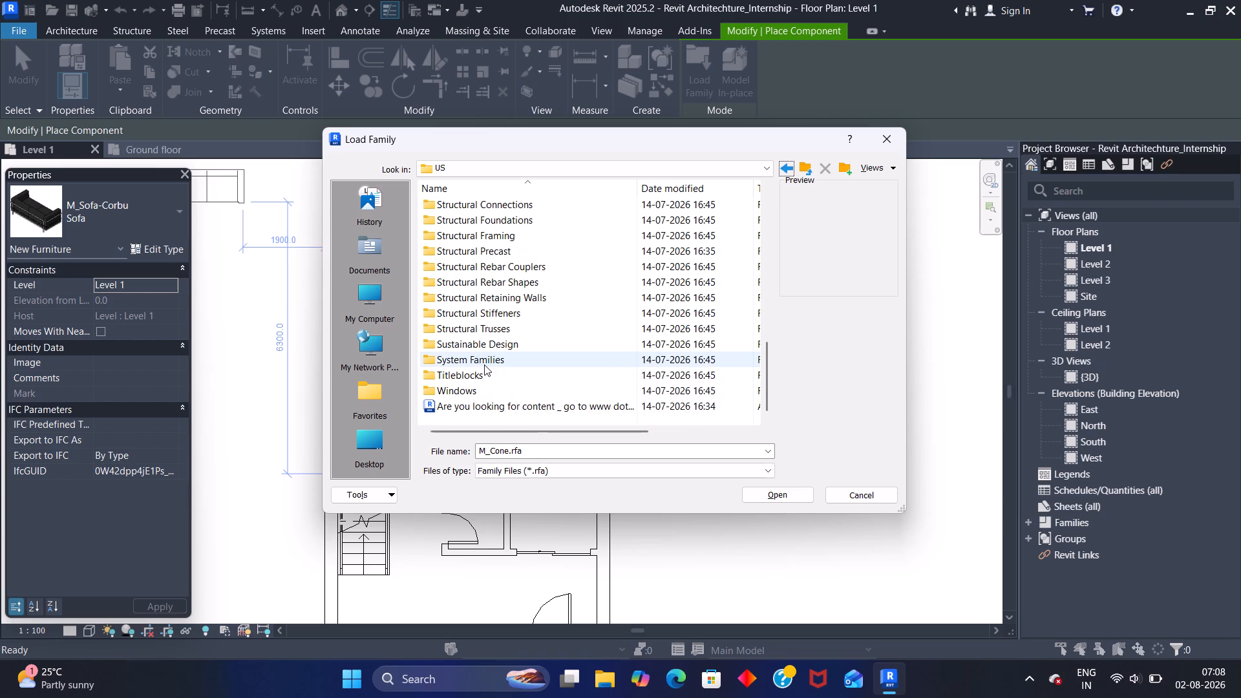
scroll(482, 376, "up", 7)
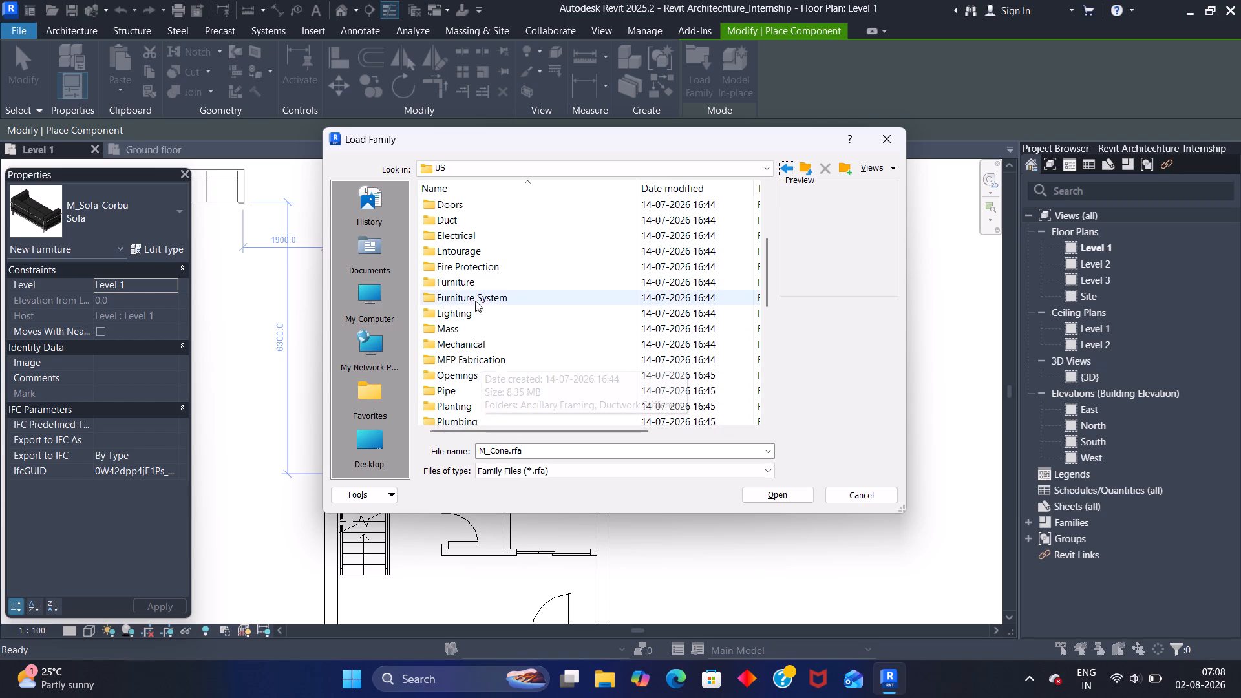
scroll(472, 285, "up", 1)
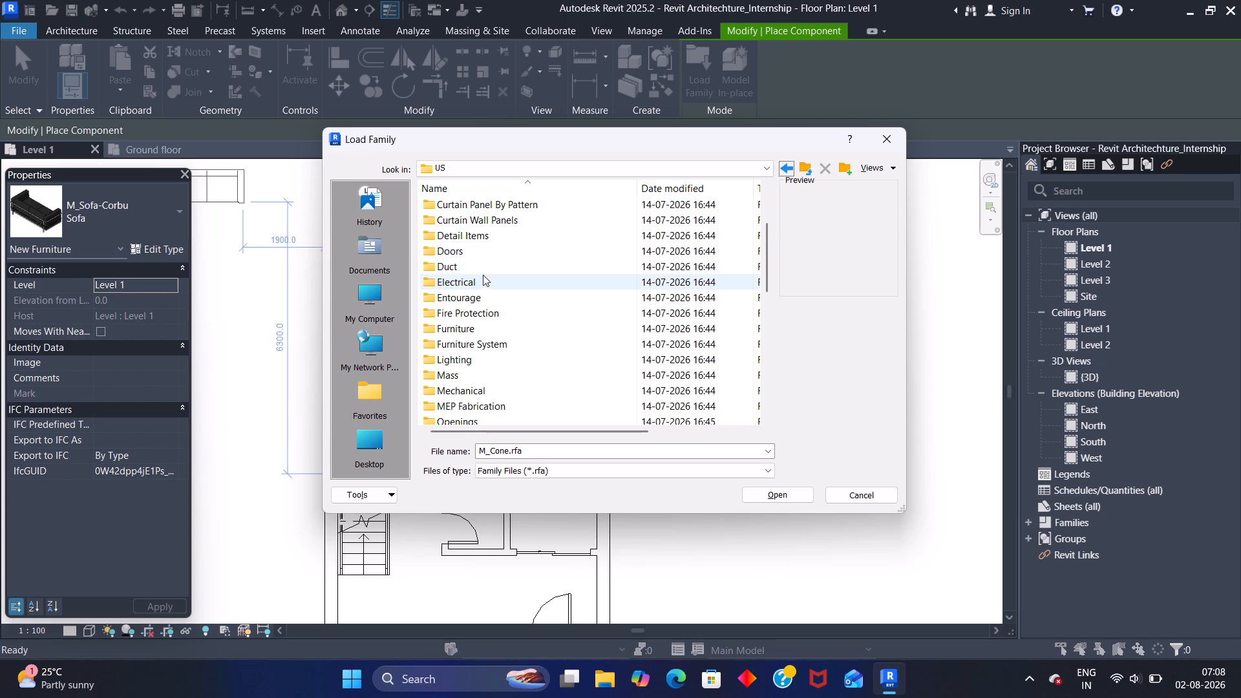
double_click(485, 271)
double_click(487, 271)
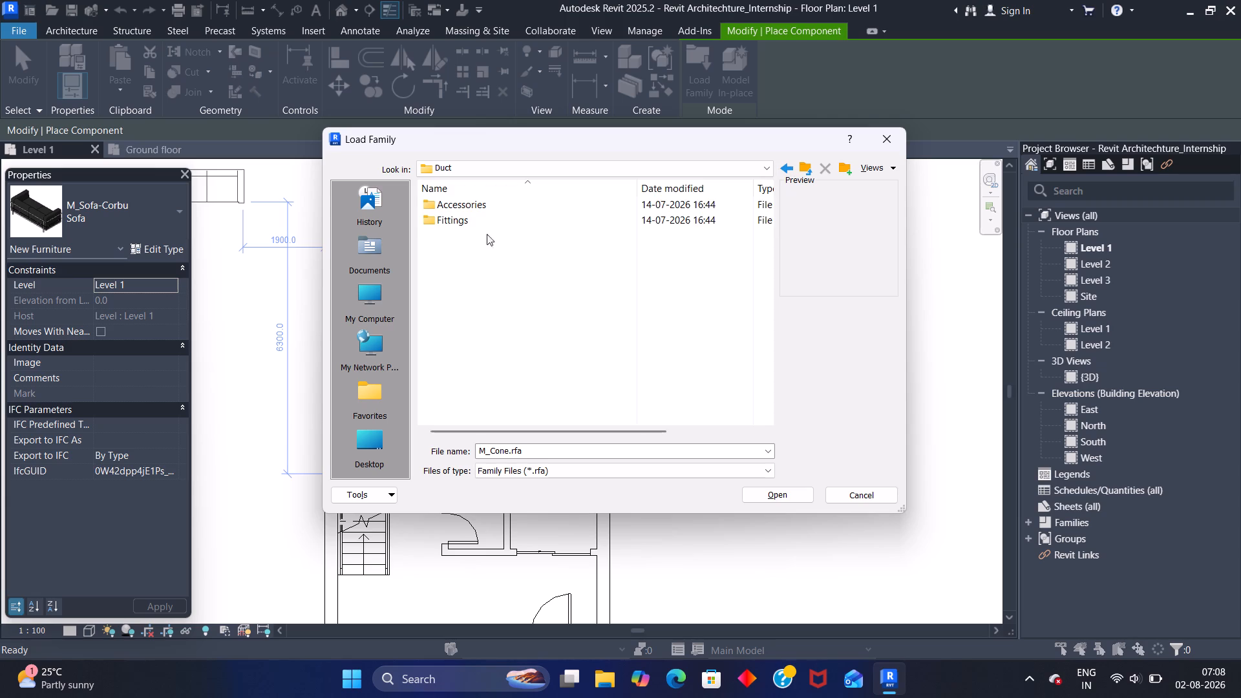
Open the Accessories folder of Duct and its Dampers subfolder, and preview the M_Balancing Damper - Round family.
double_click(484, 207)
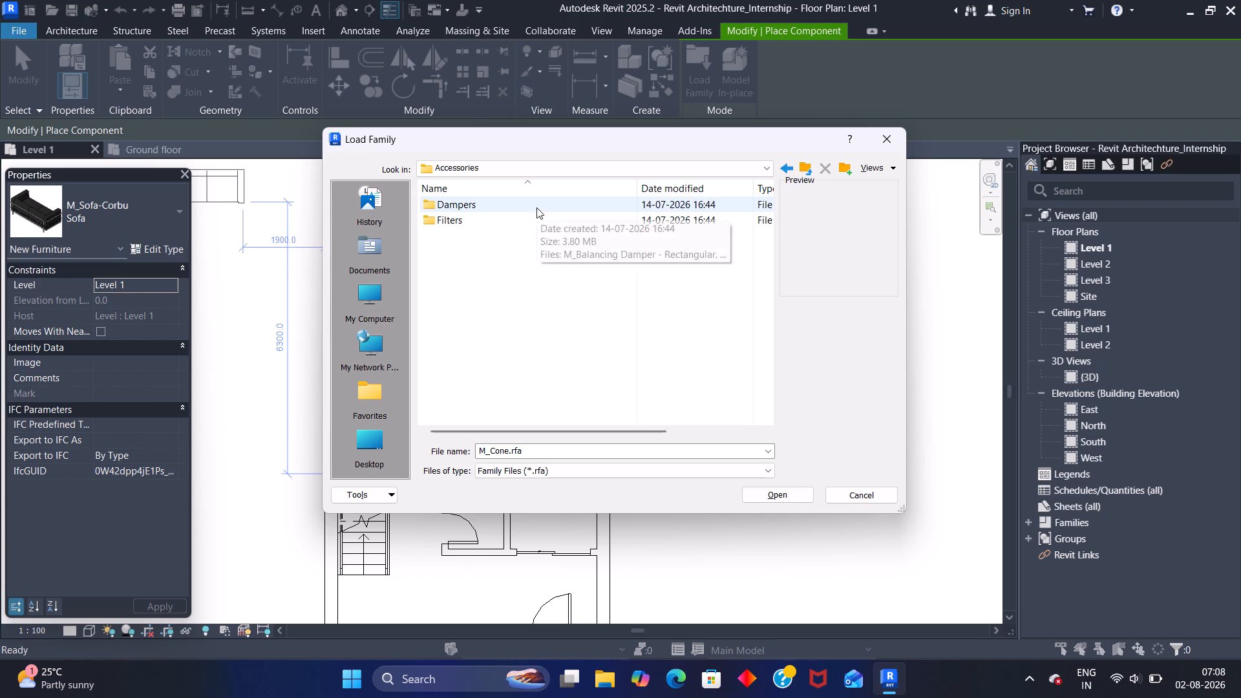
left_click(536, 207)
double_click(536, 207)
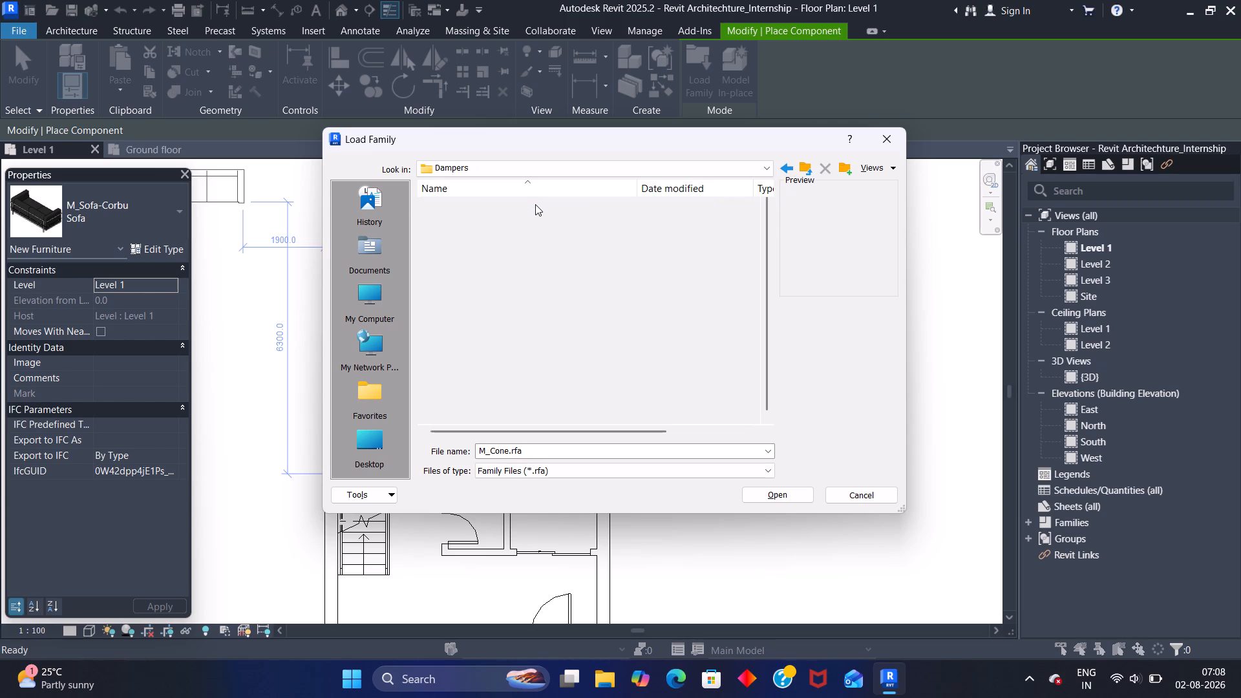
left_click(535, 204)
left_click(533, 220)
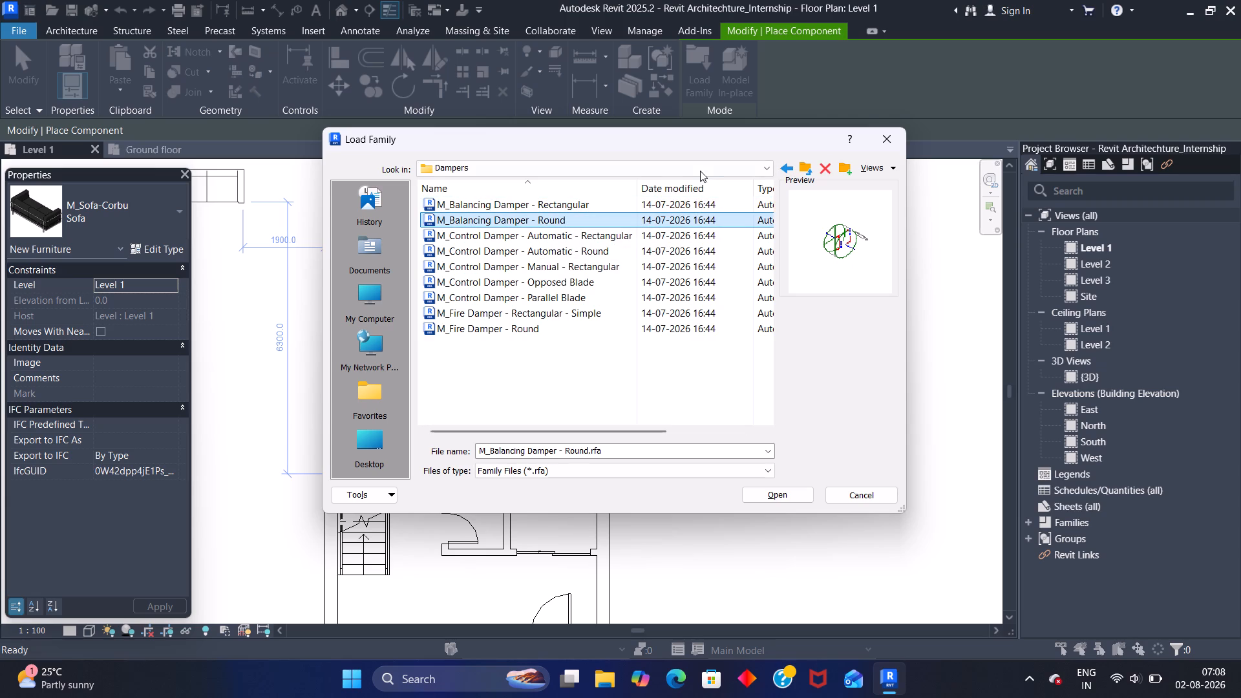
Return to the US library, go through Electrical, Architectural and Electrical Power to the Distribution folder, and preview M_Electrical Panel.
double_click(784, 169)
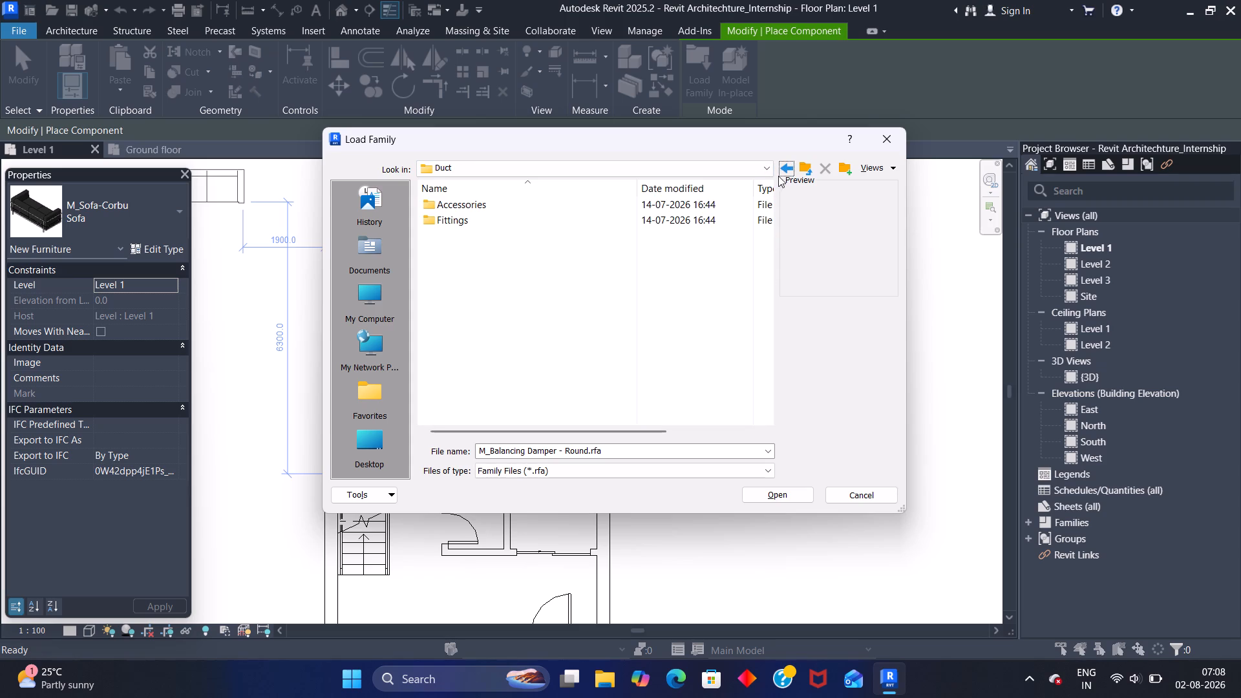
left_click(785, 171)
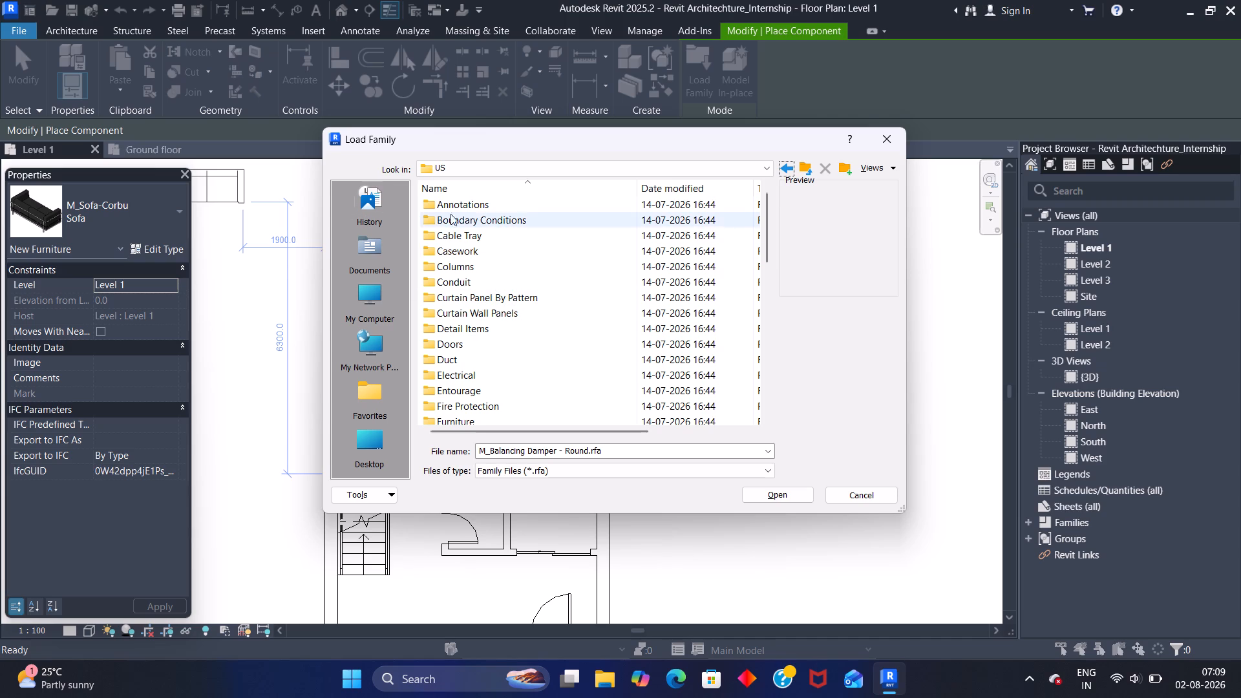
left_click(451, 374)
double_click(451, 369)
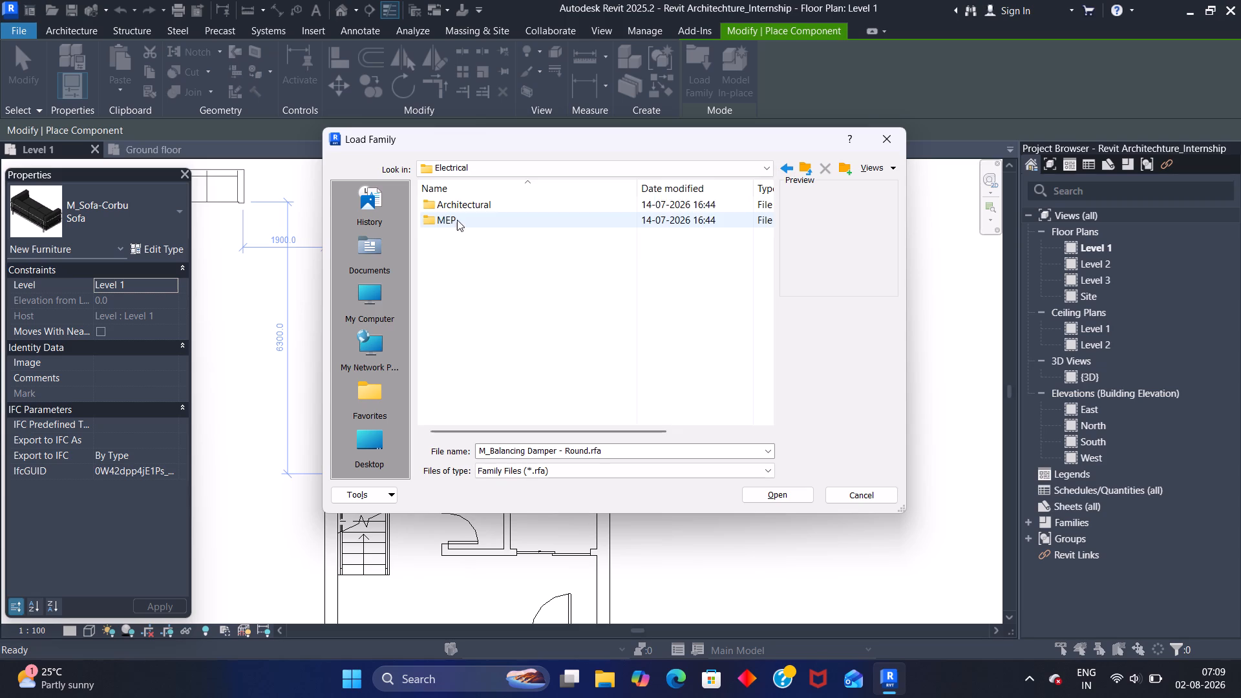
left_click(467, 200)
double_click(469, 204)
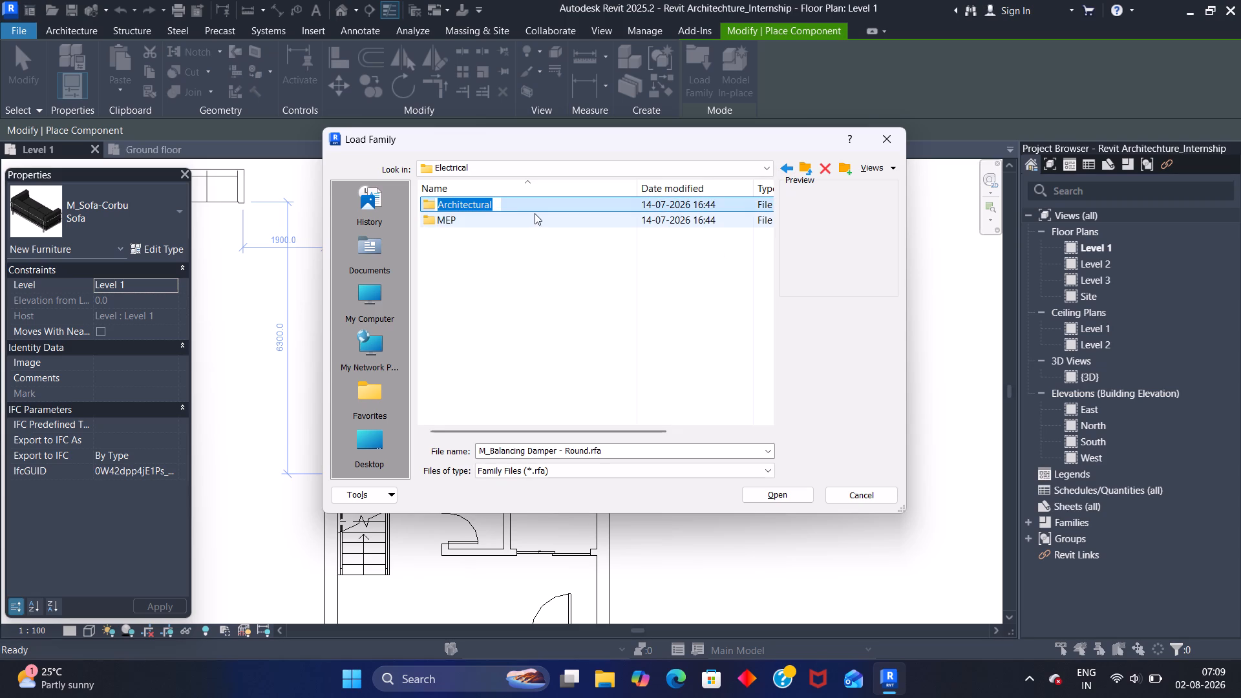
left_click(538, 209)
double_click(538, 208)
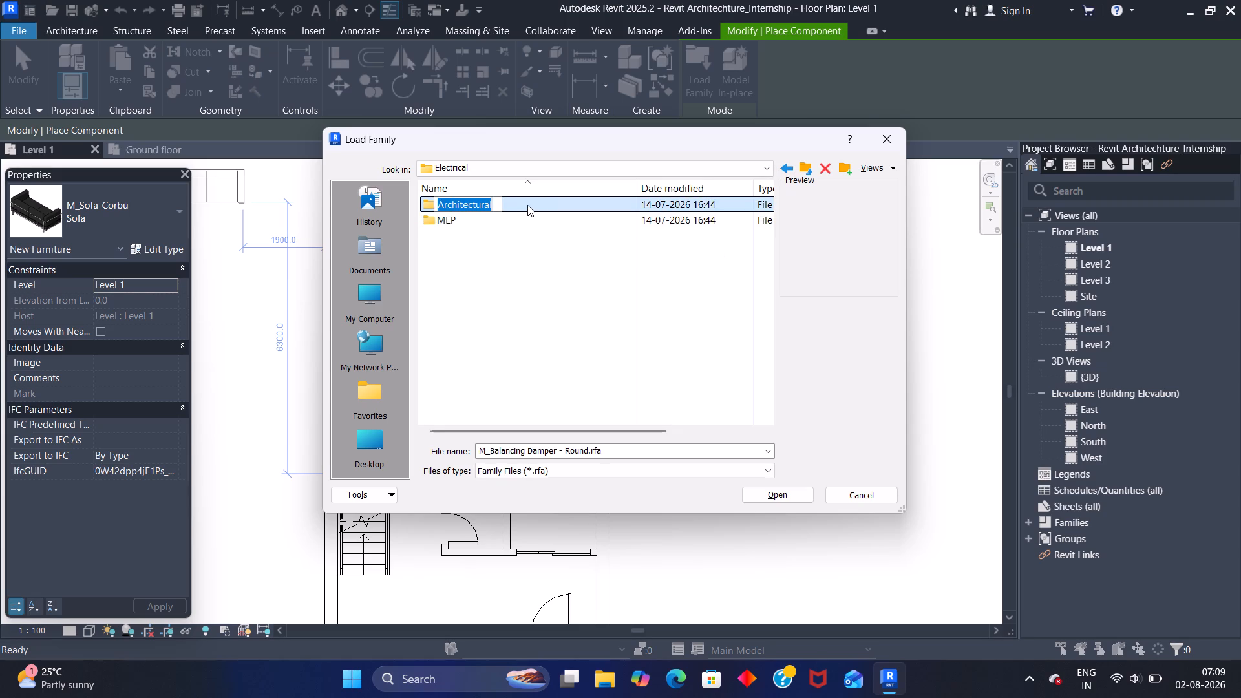
double_click(527, 204)
left_click(465, 225)
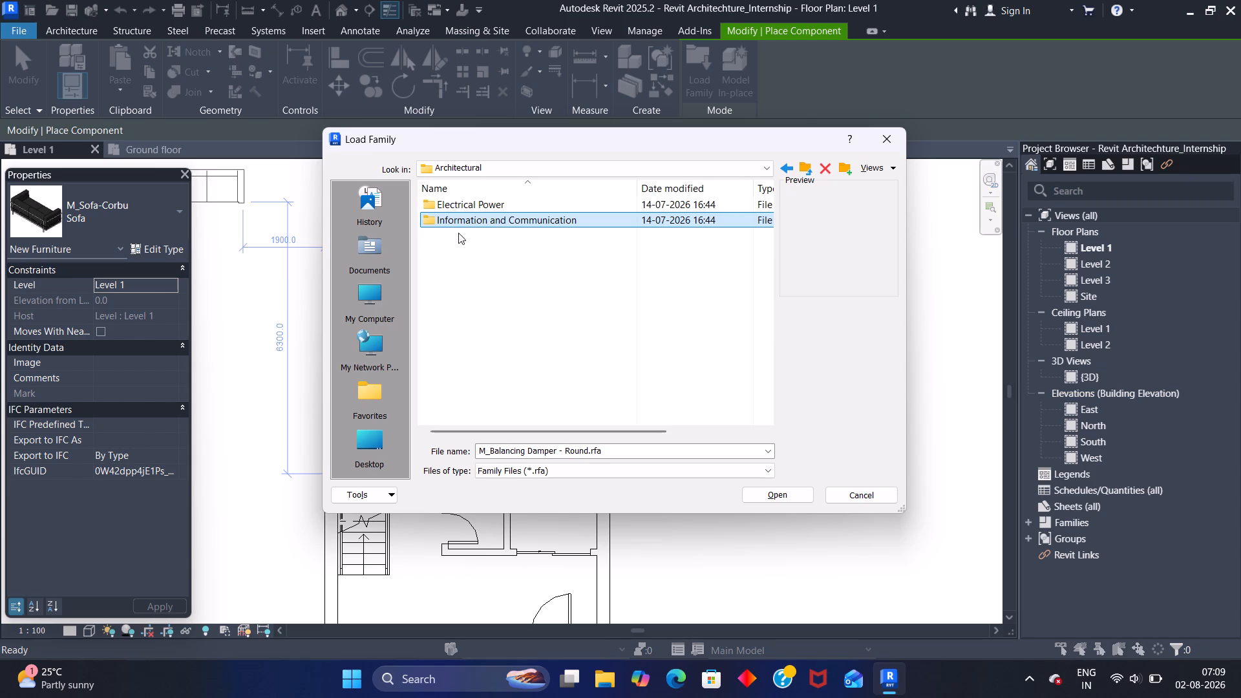
left_click(475, 204)
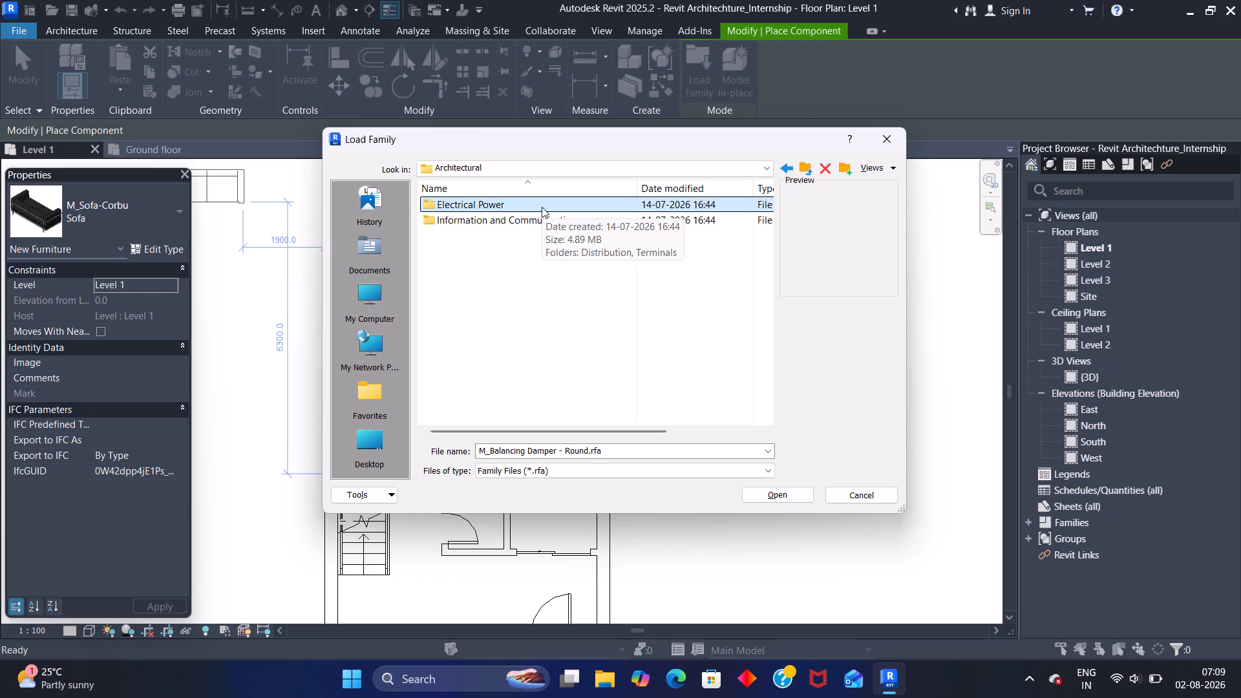
double_click(542, 206)
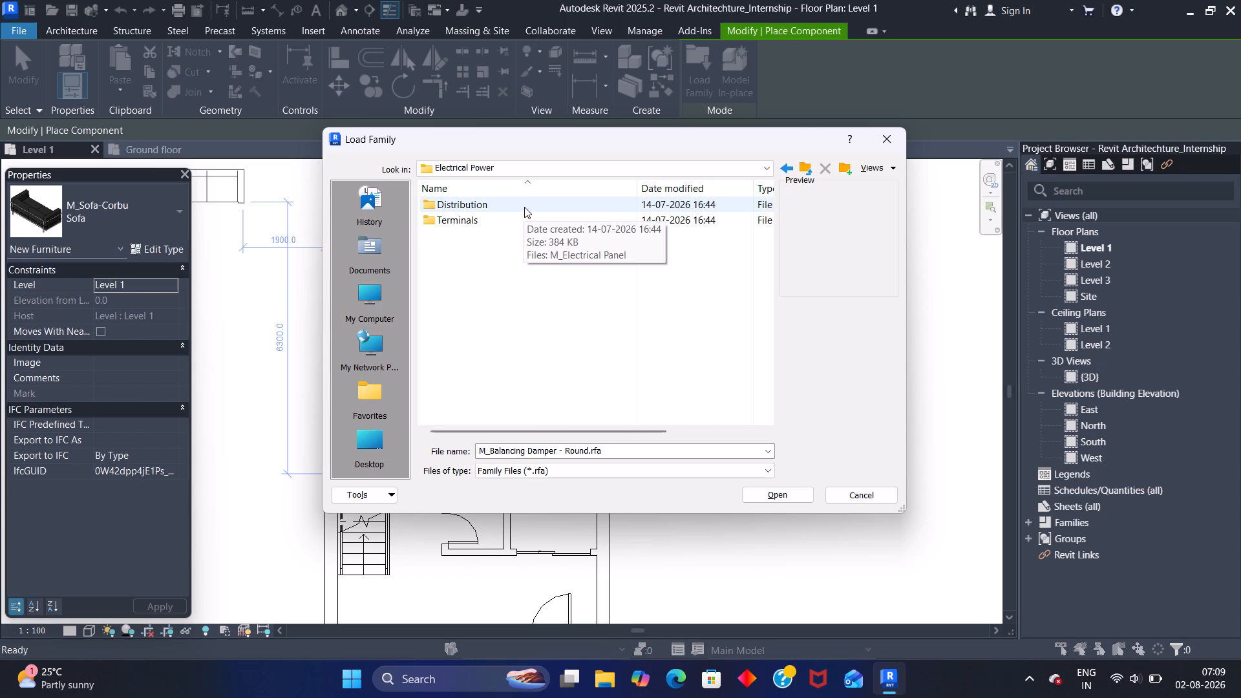
left_click(524, 207)
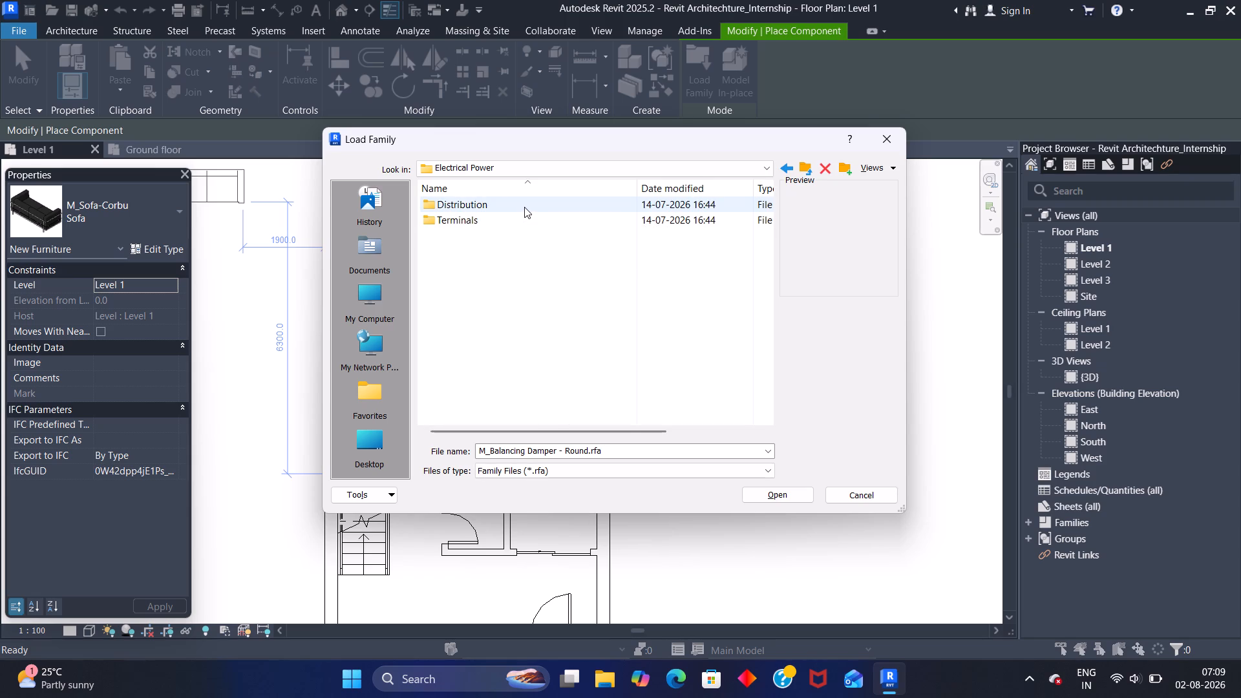
double_click(524, 207)
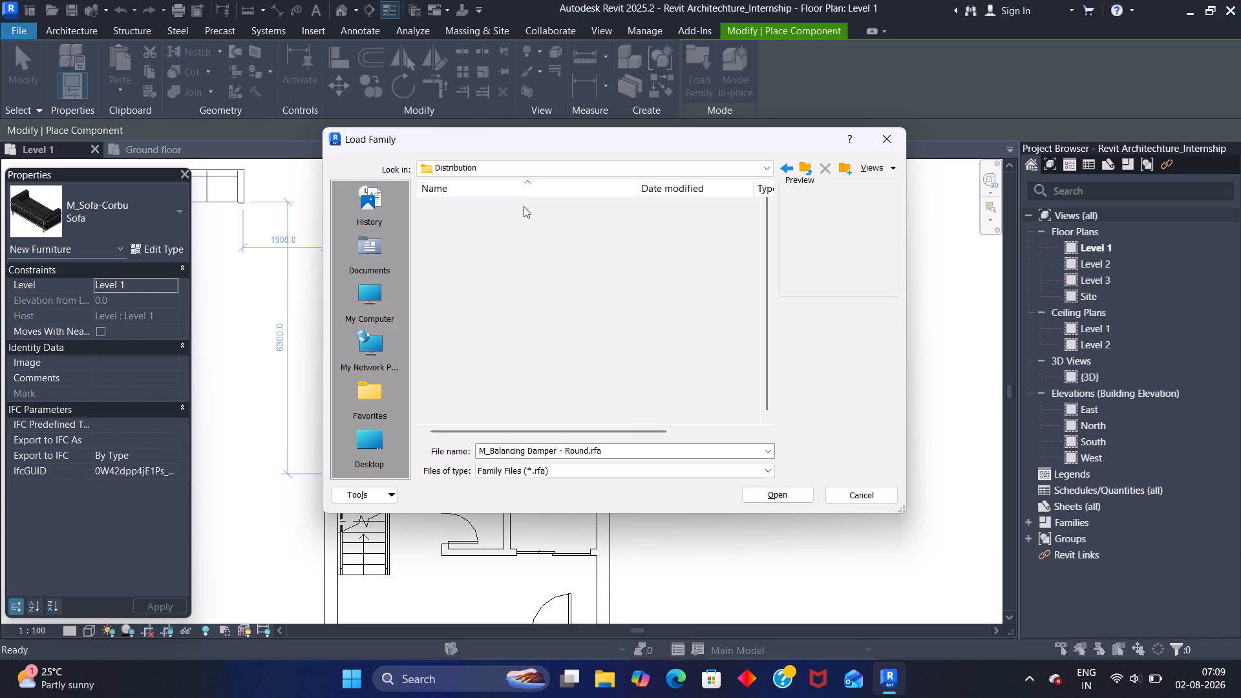
left_click(524, 204)
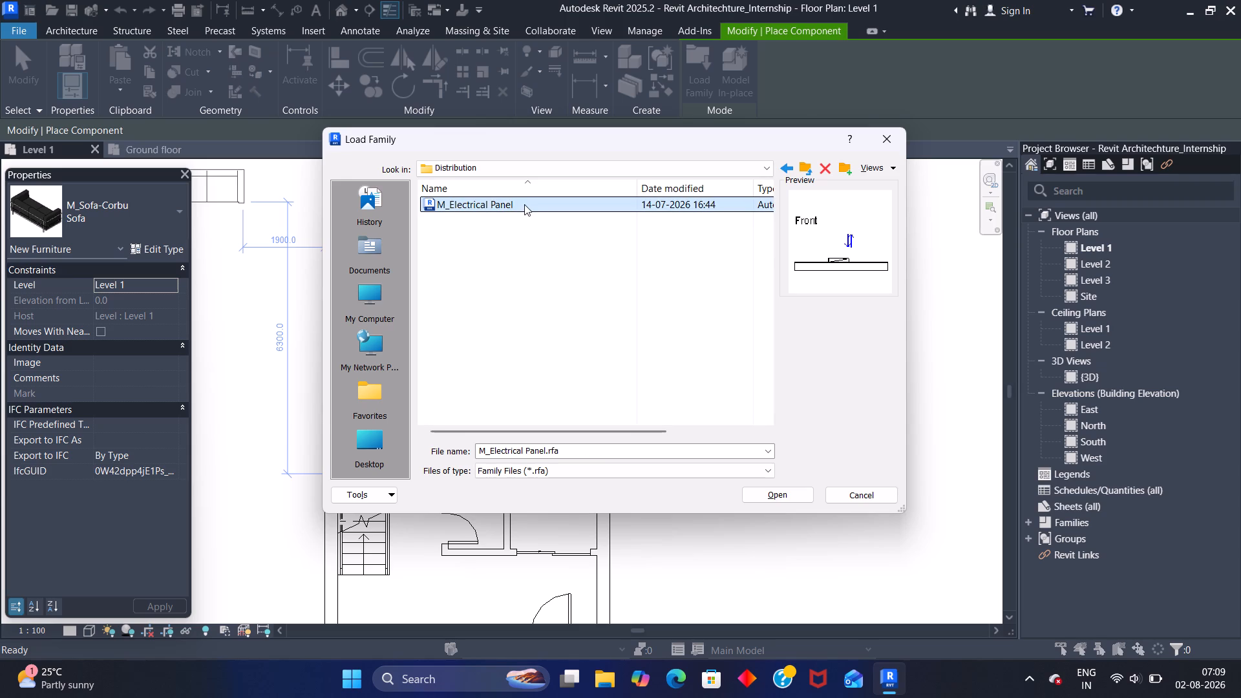
Go back to the Architectural folder, open Information and Communication, and preview M_Outlet-Communications in its Communication subfolder.
left_click(778, 169)
left_click(779, 169)
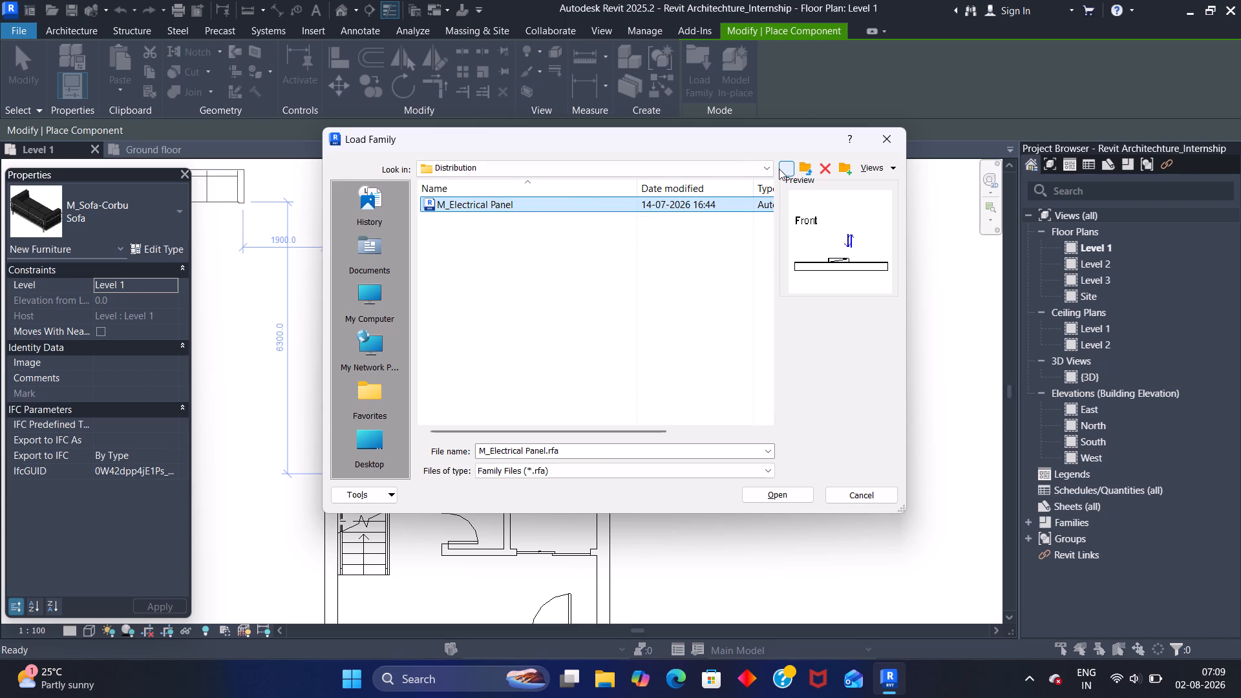
left_click(778, 167)
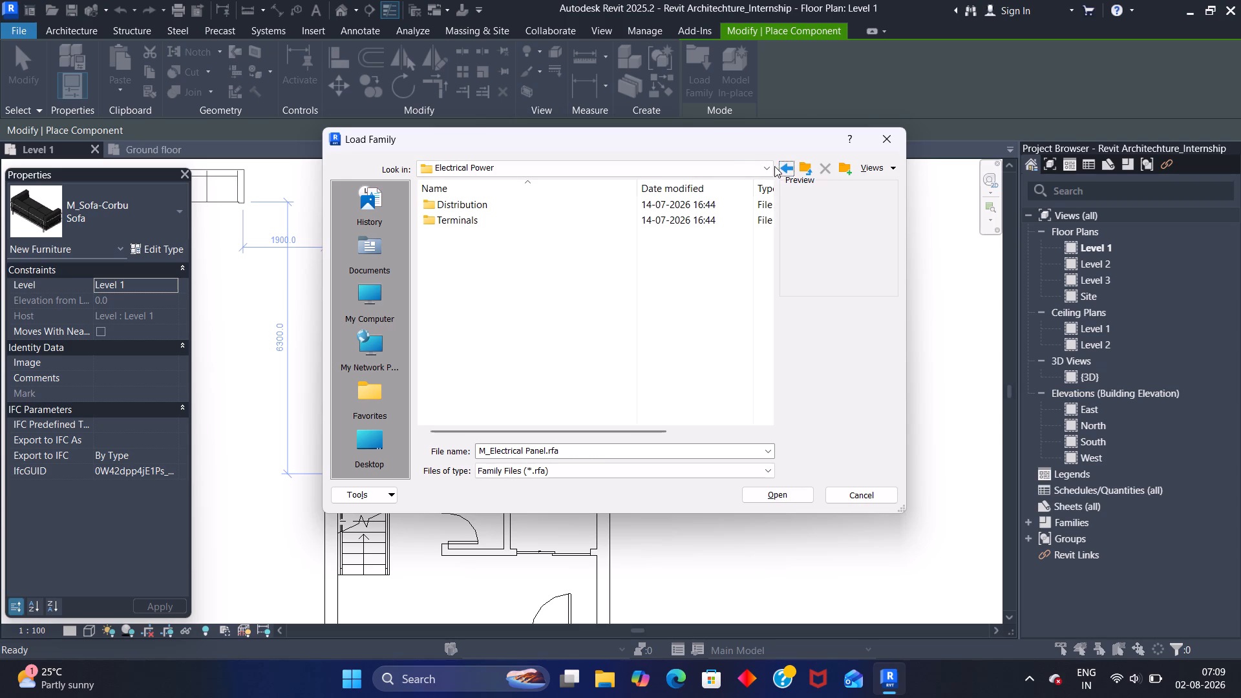
left_click(783, 166)
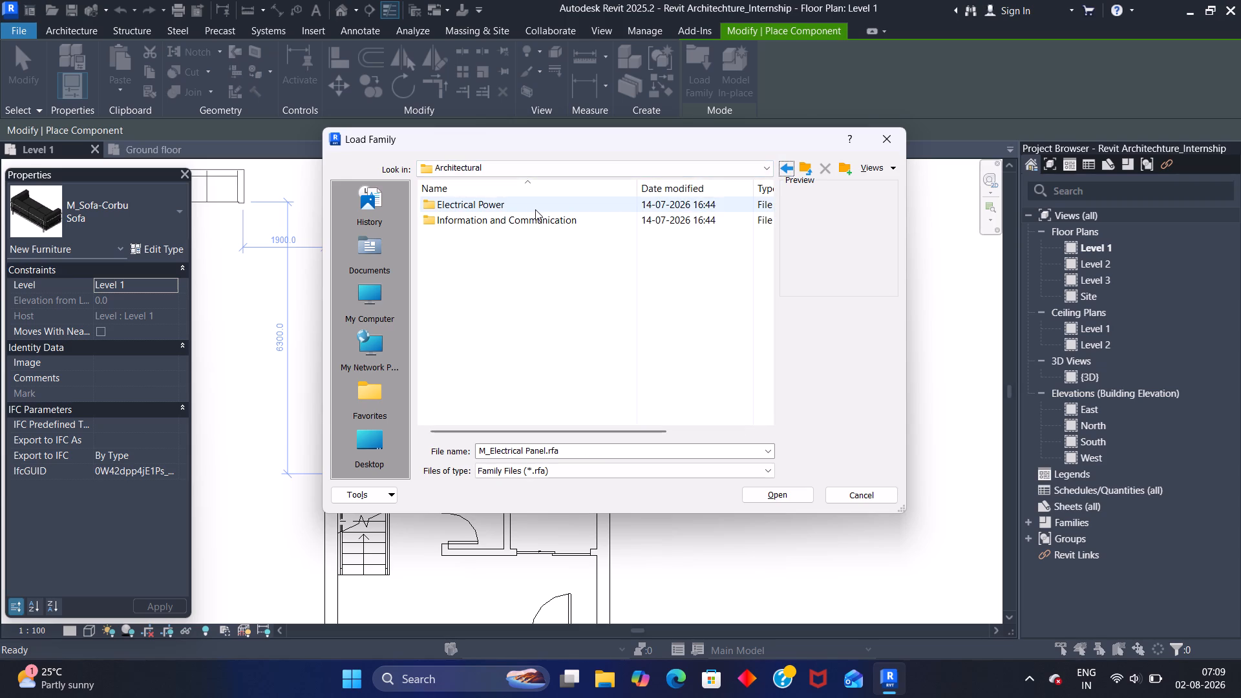
double_click(608, 222)
left_click(605, 219)
triple_click(605, 218)
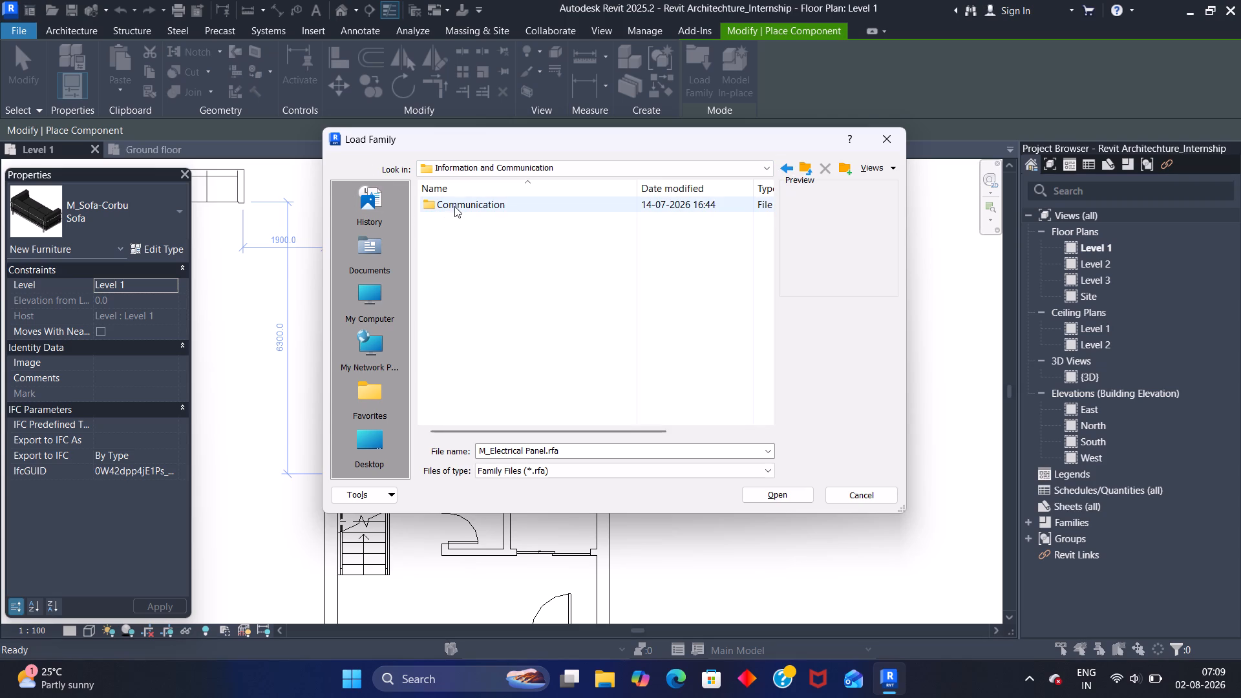
double_click(454, 206)
left_click(526, 206)
triple_click(532, 207)
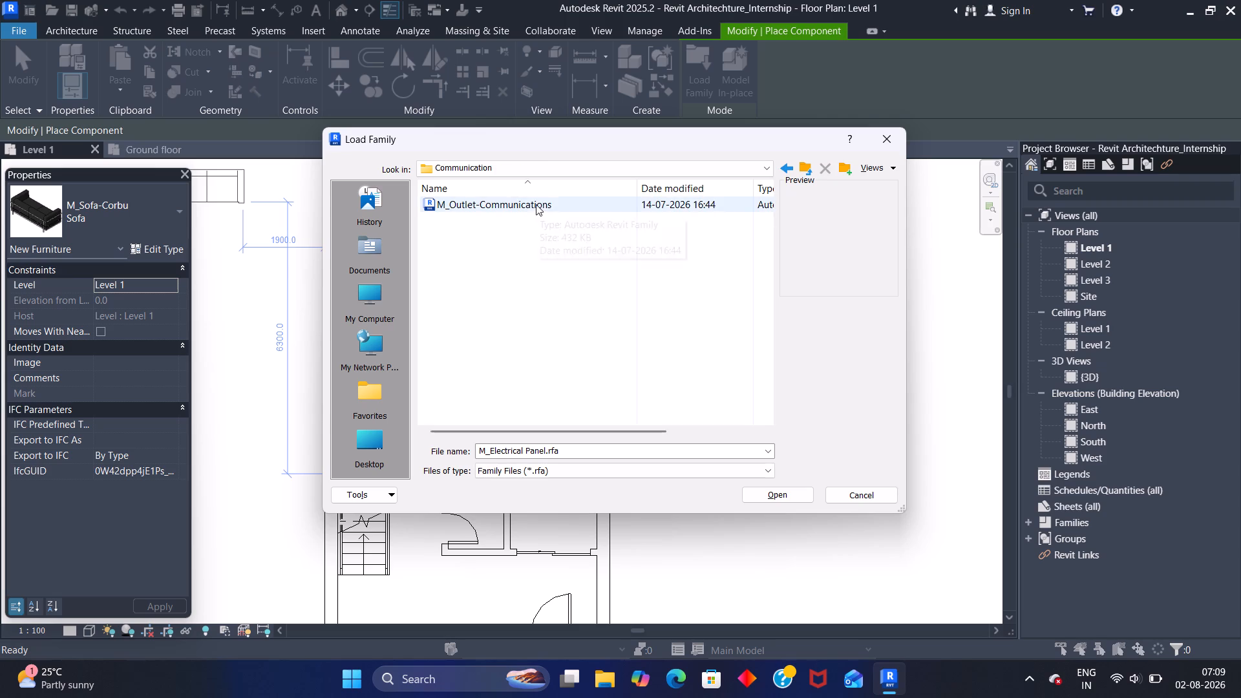
left_click(536, 203)
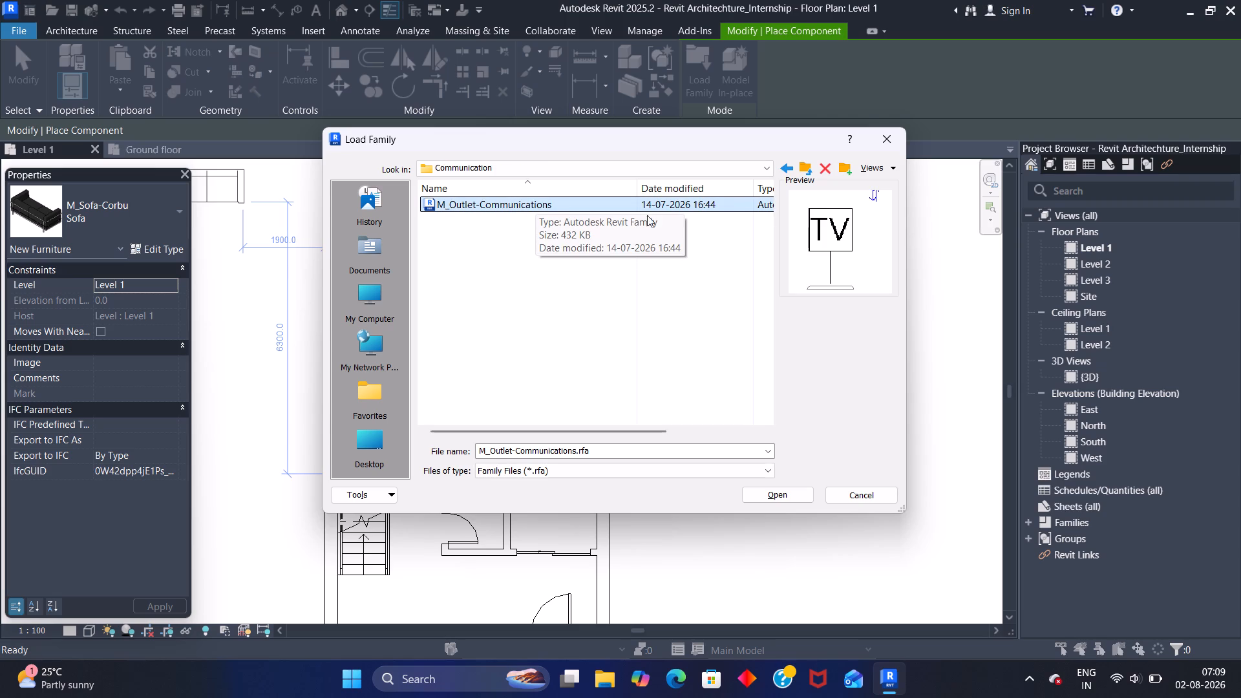
Return to the US library, open the Furniture folder and load the M_TV - Flat Screen family.
left_click(781, 168)
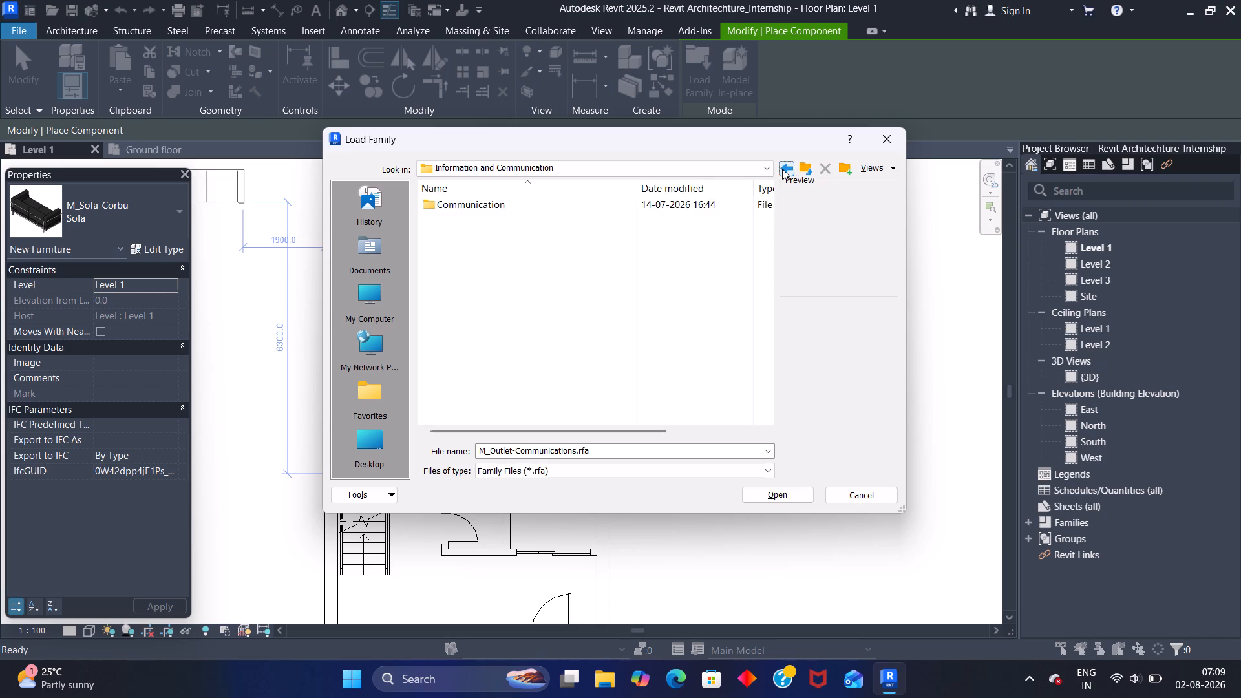
left_click(782, 168)
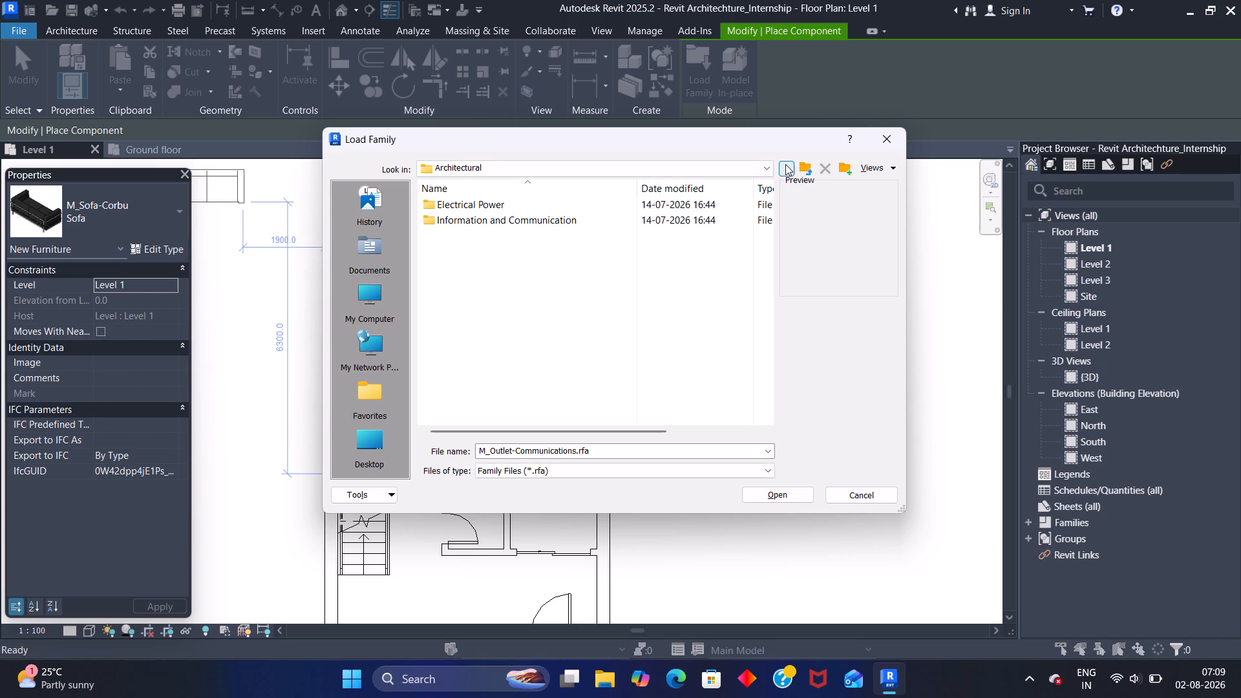
left_click(784, 166)
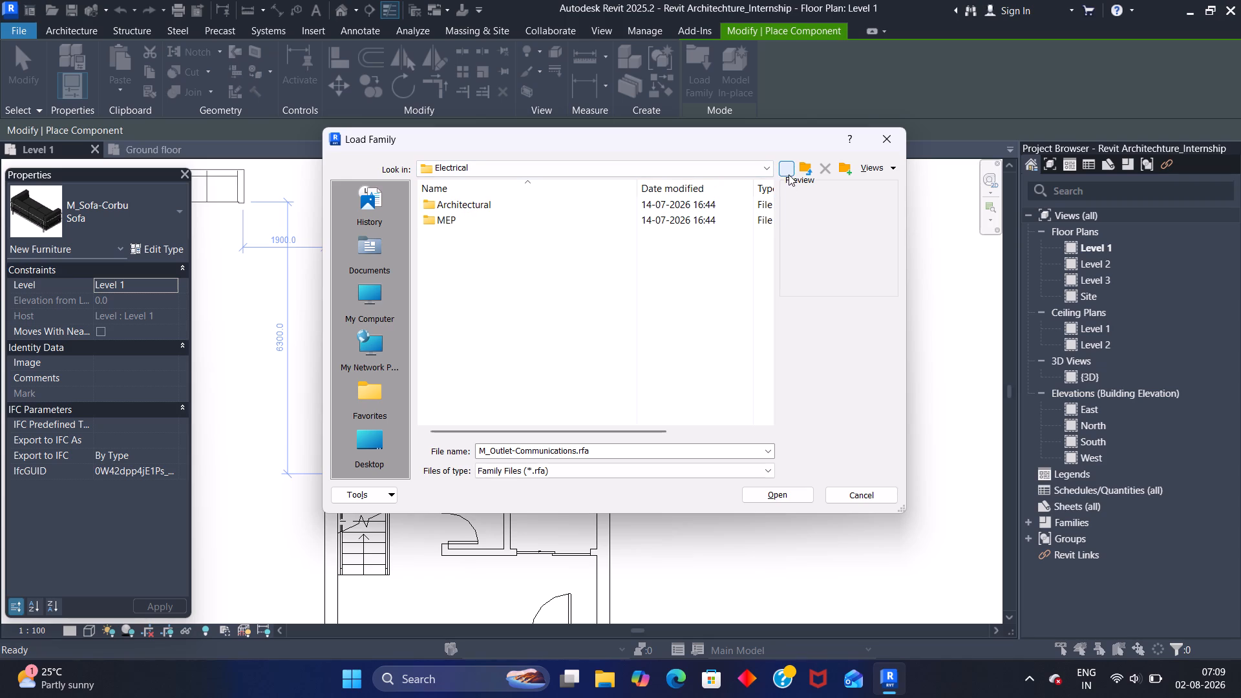
double_click(520, 209)
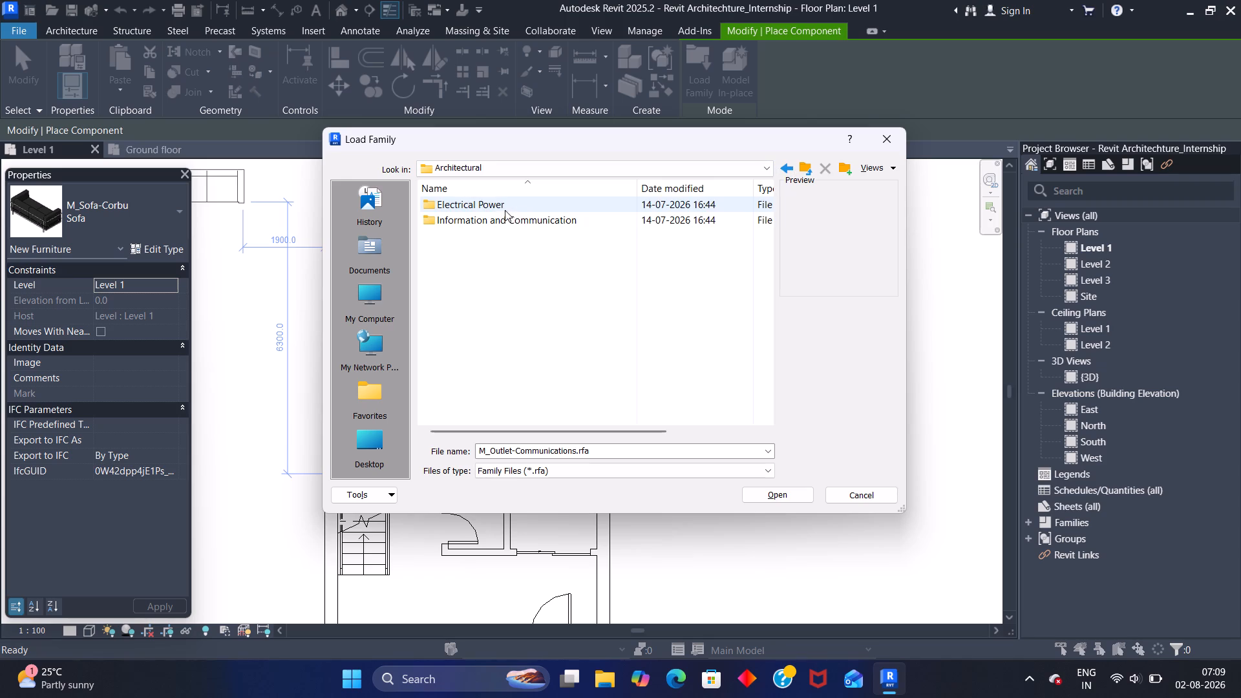
left_click(778, 169)
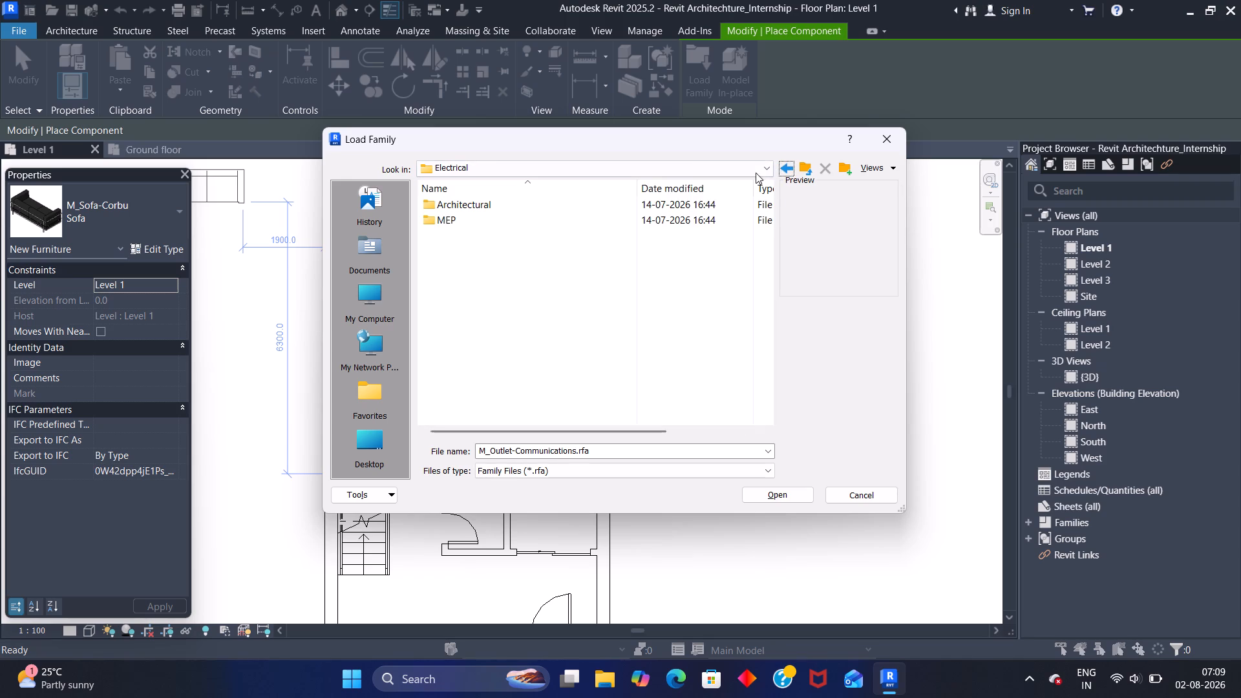
left_click(783, 170)
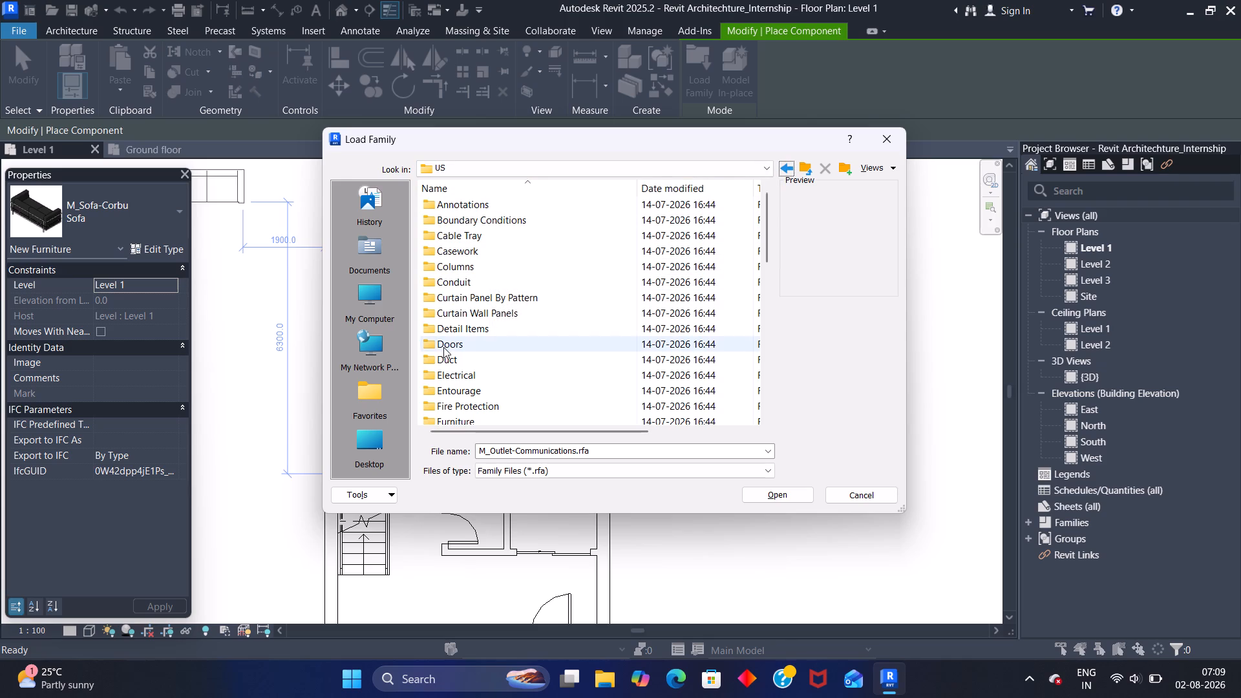
scroll(456, 394, "down", 1)
double_click(463, 376)
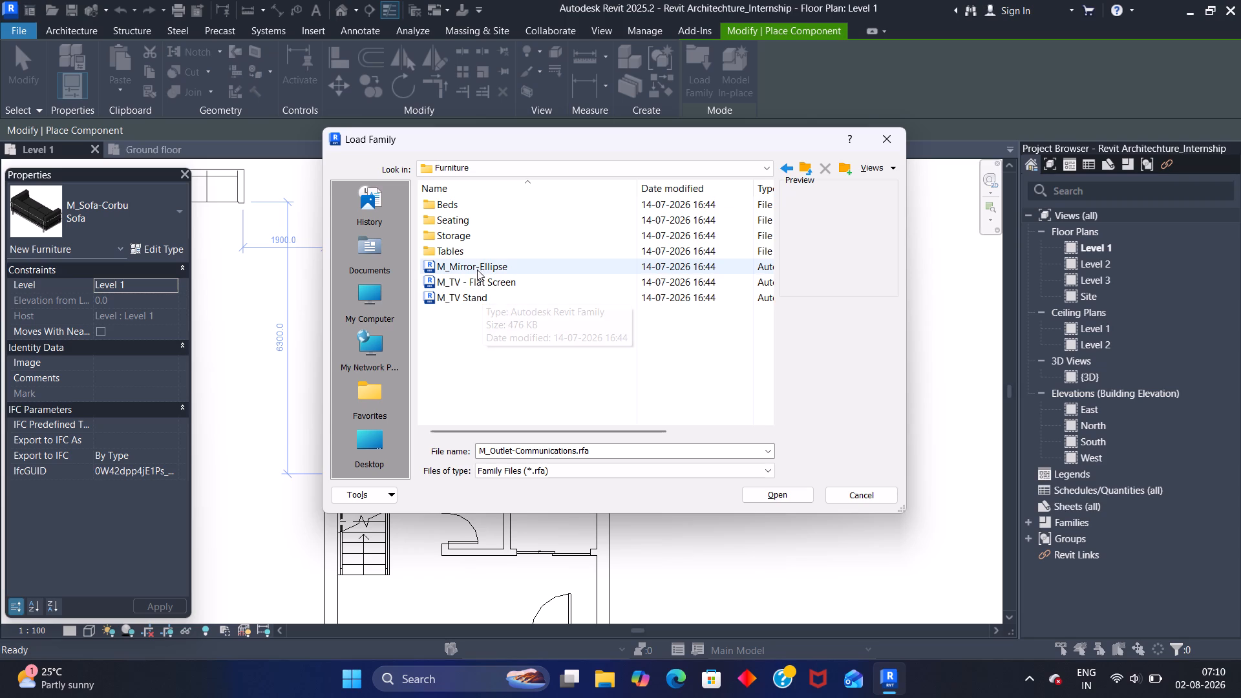
left_click(485, 282)
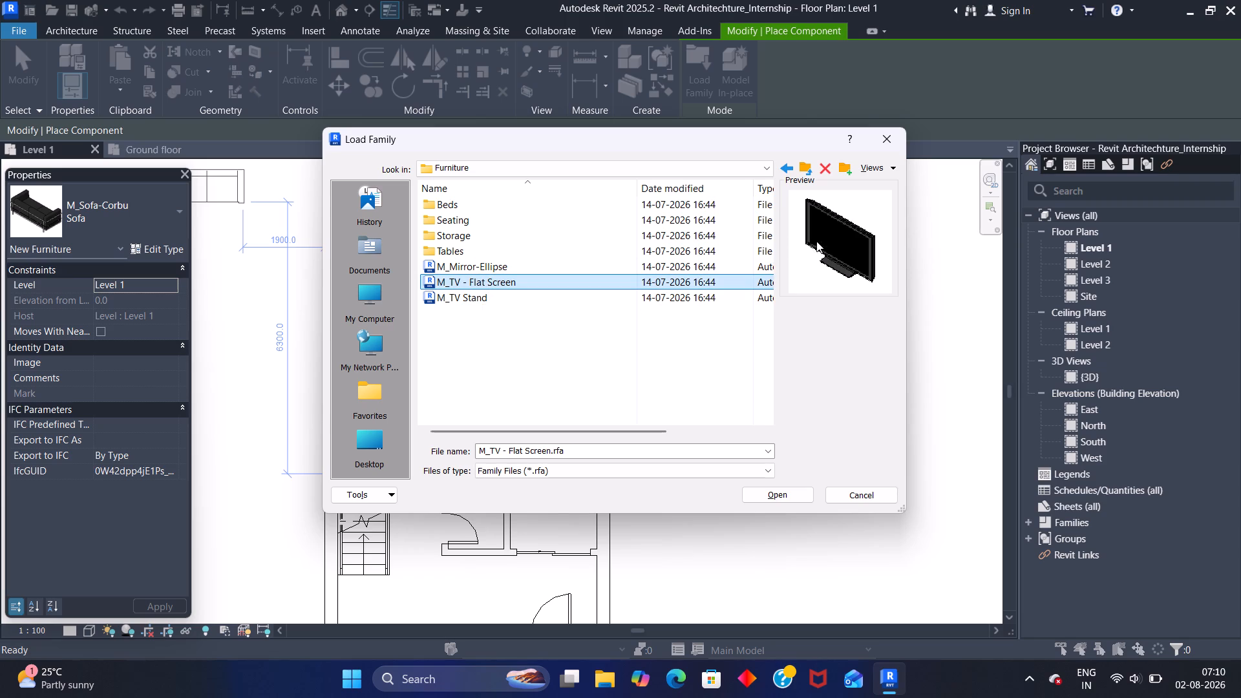
double_click(620, 282)
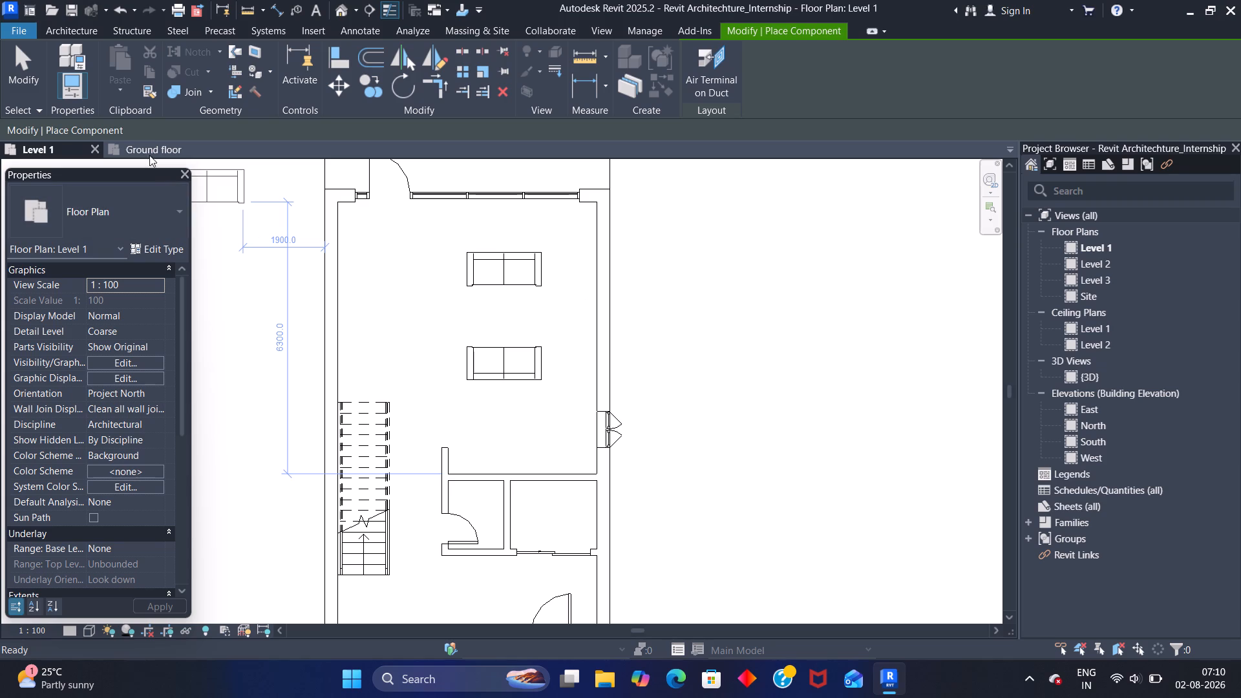
Place one 0810mm M_TV - Flat Screen component, rotated 90 degrees, against the east wall's inner face, at a height between the two sofas in plan.
left_click(78, 29)
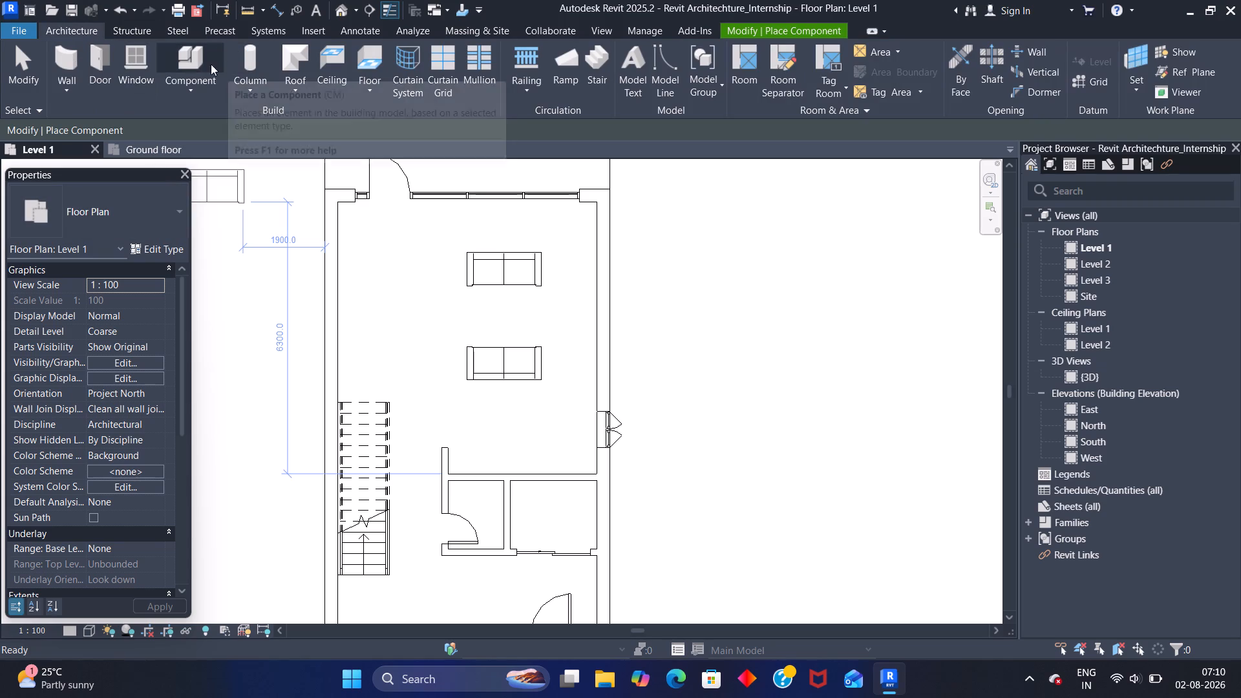
left_click(195, 65)
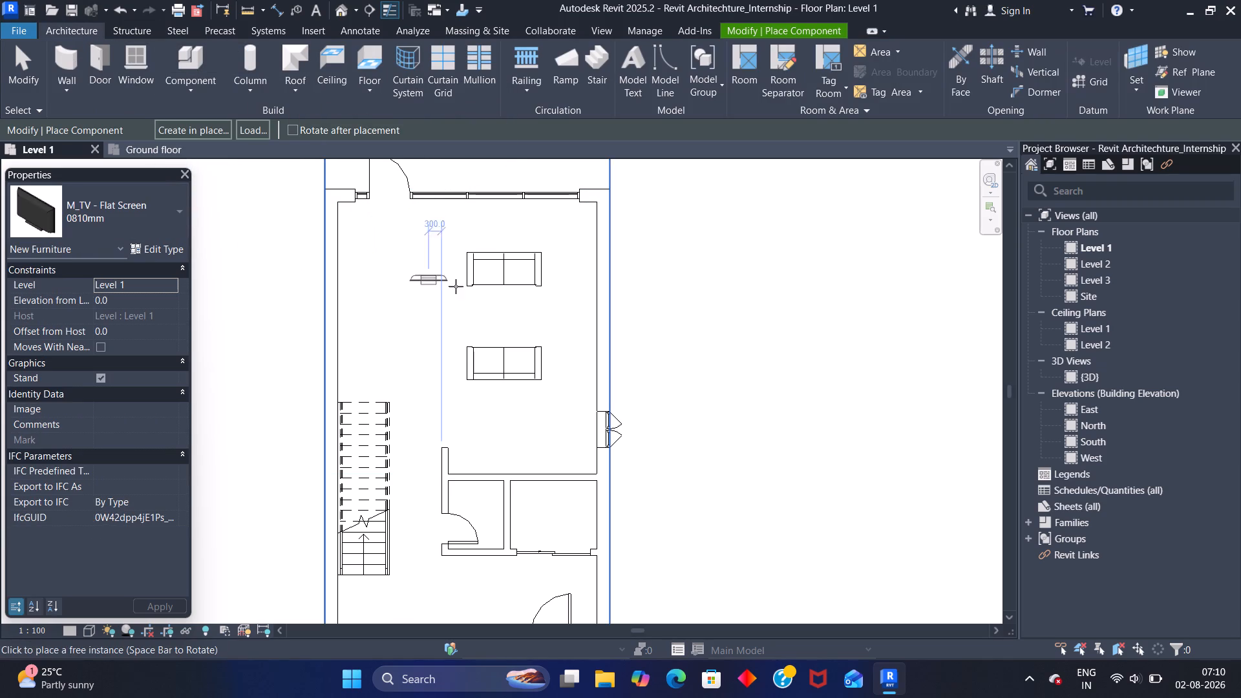
key("space")
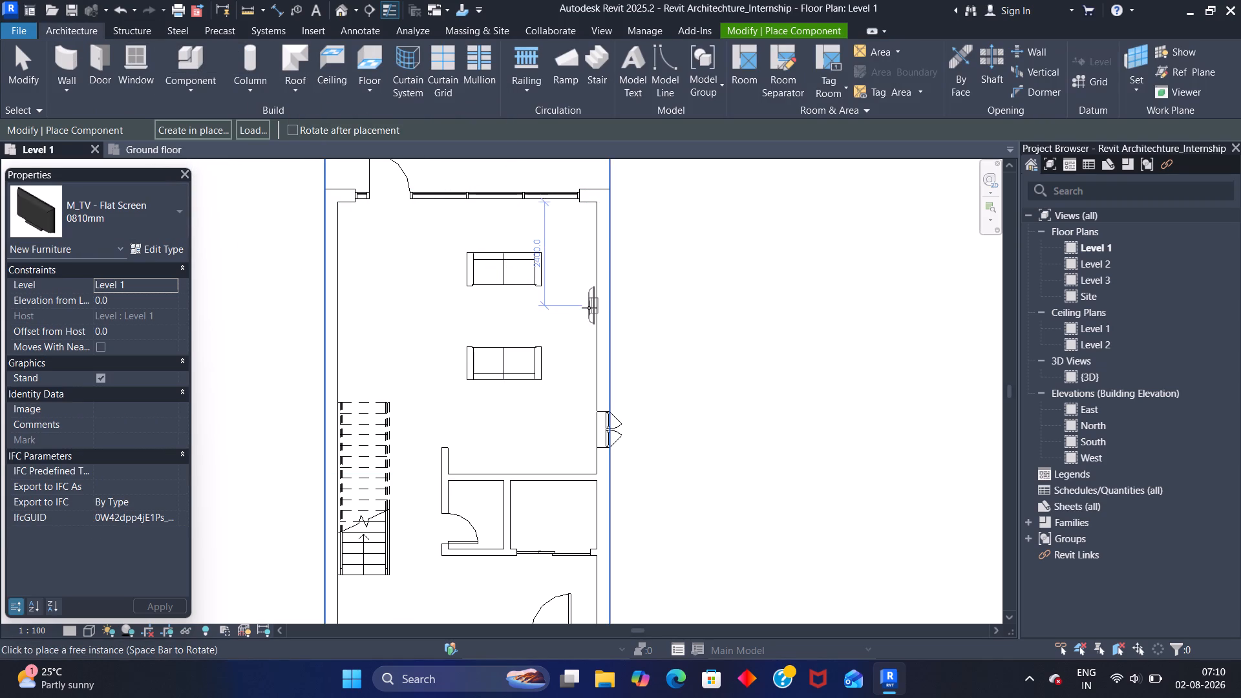
scroll(586, 308, "up", 11)
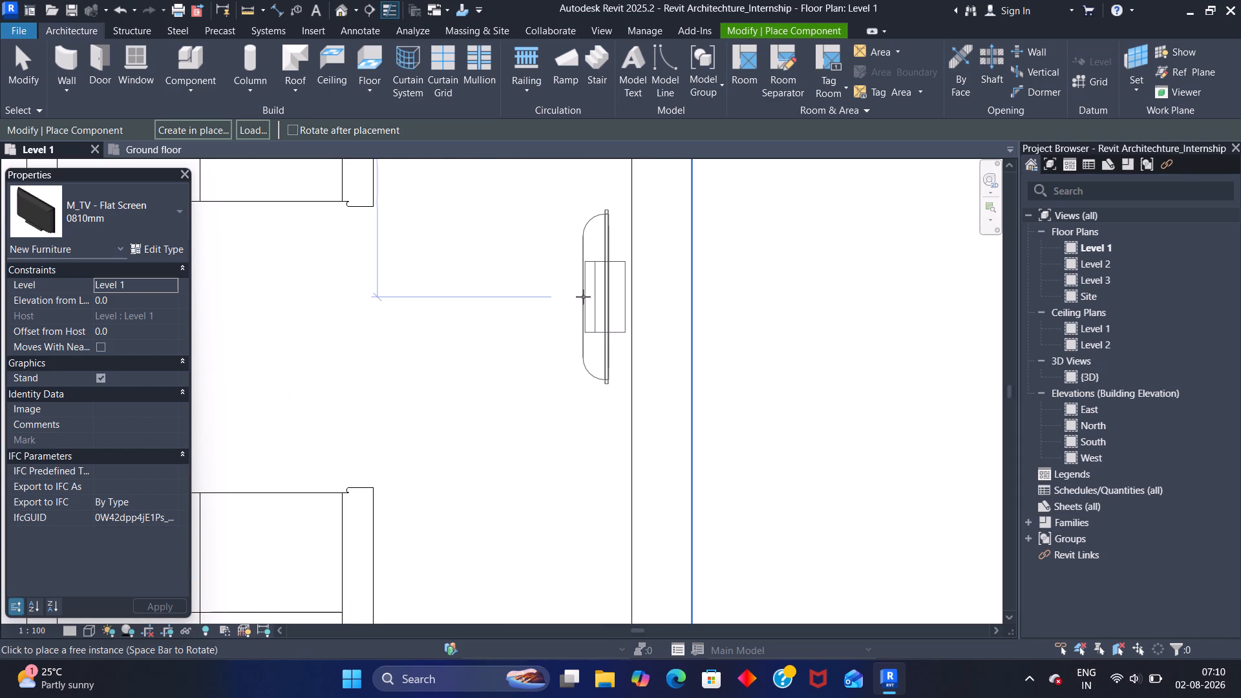
left_click(589, 299)
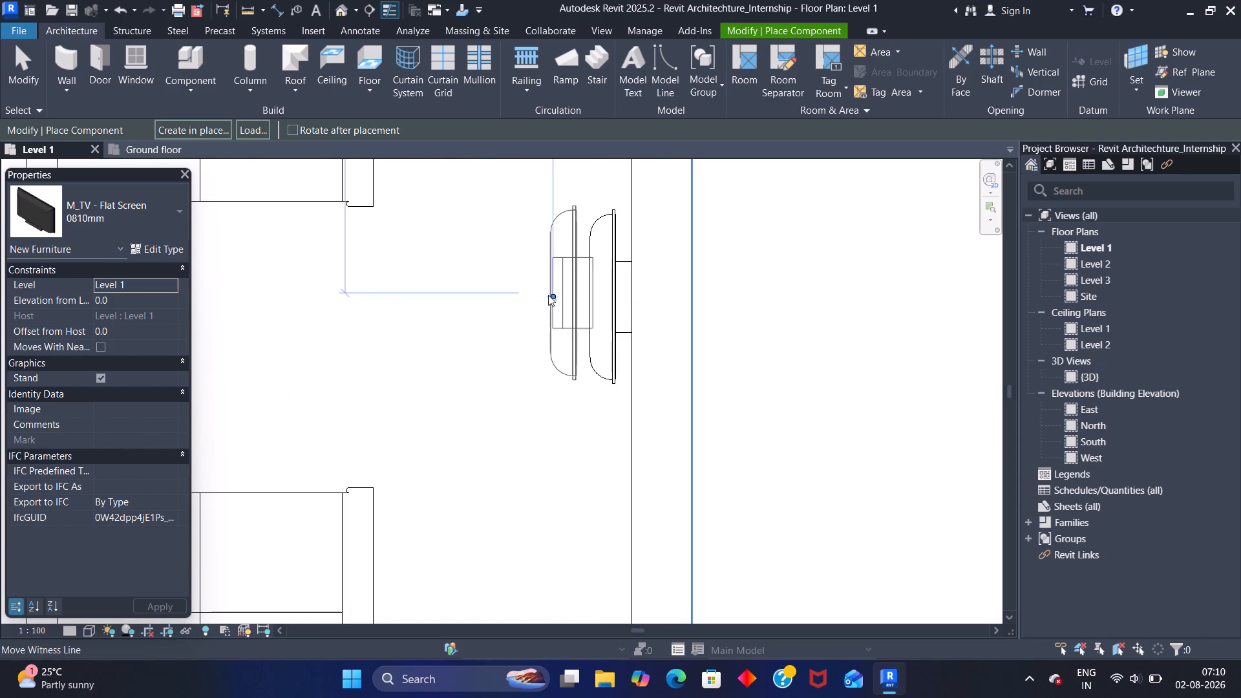
key("Escape")
key("Escape")
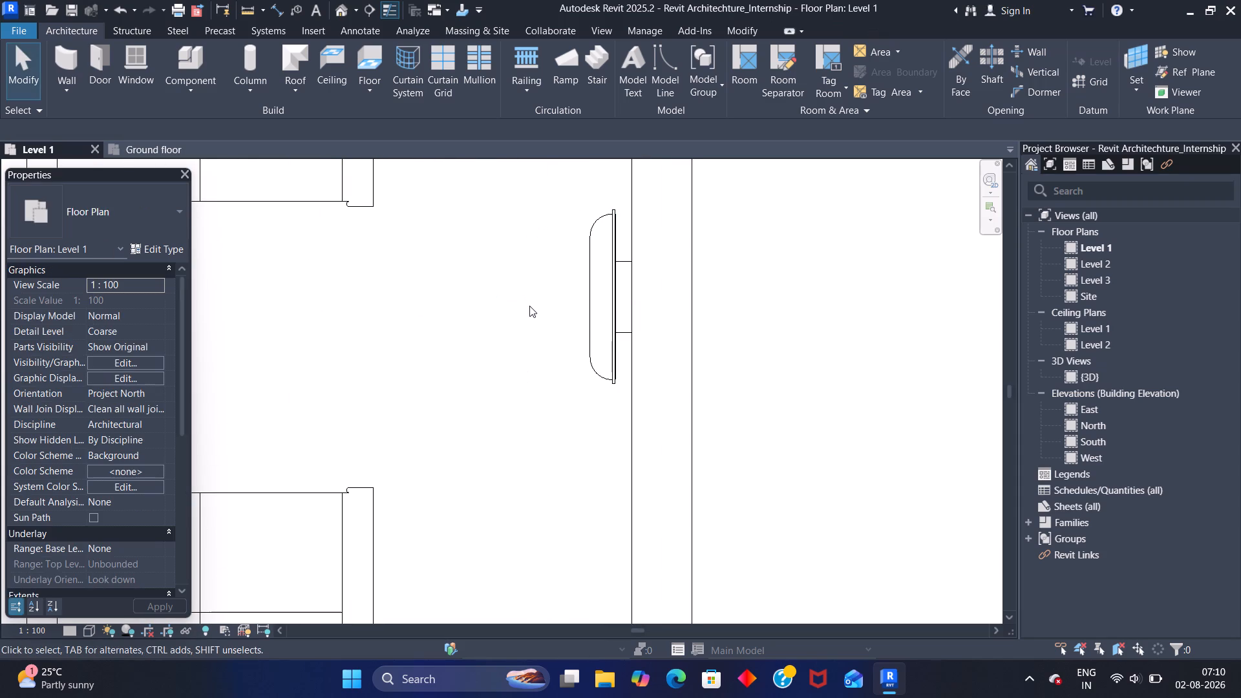
Start placing a component and search the available component types for "table", clearing the search when done.
scroll(531, 314, "down", 7)
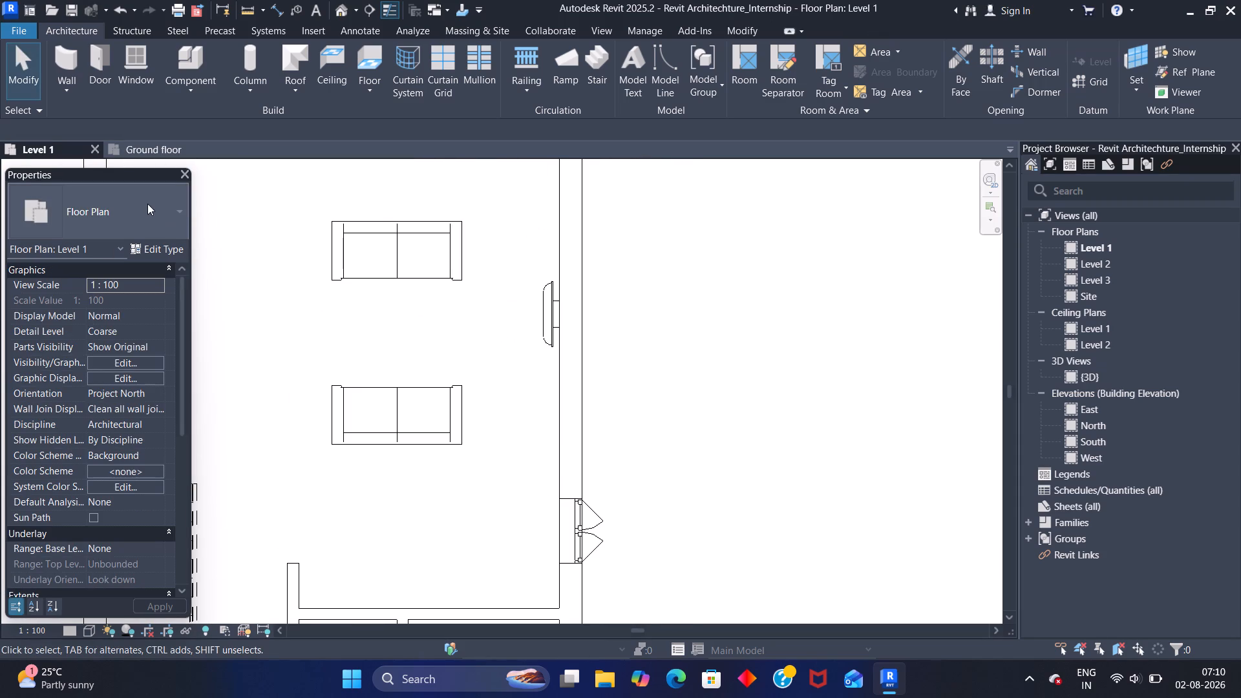
left_click(189, 69)
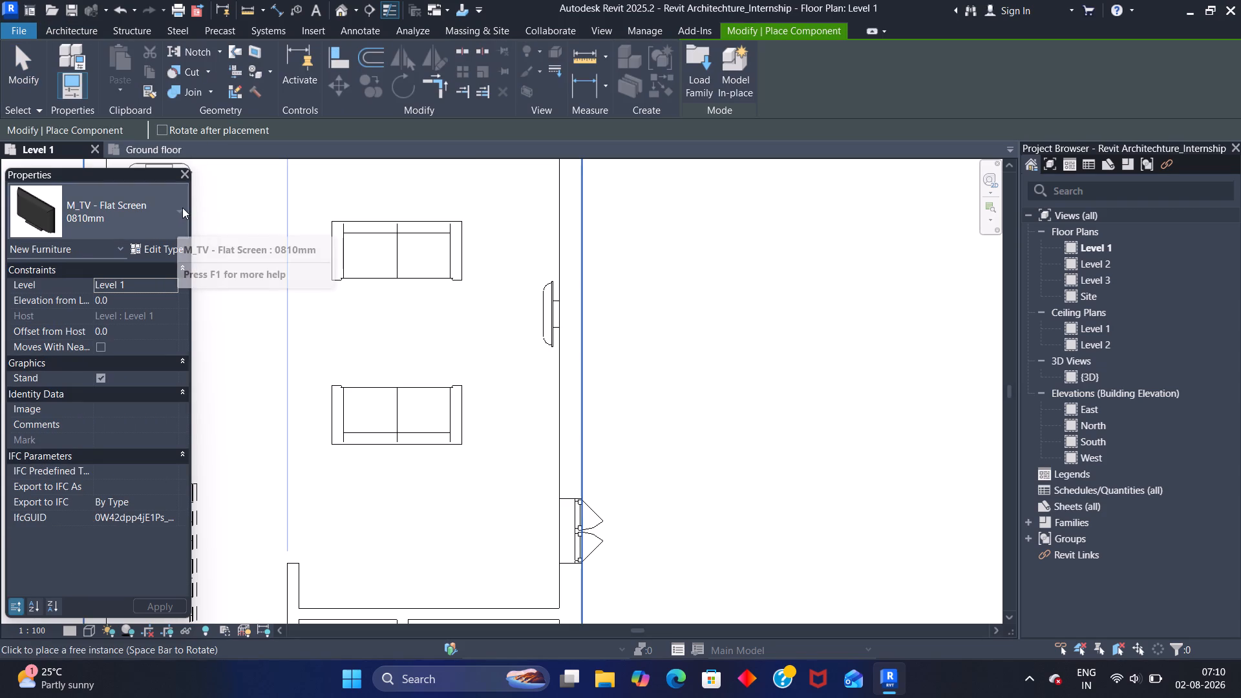
left_click(182, 207)
left_click(87, 252)
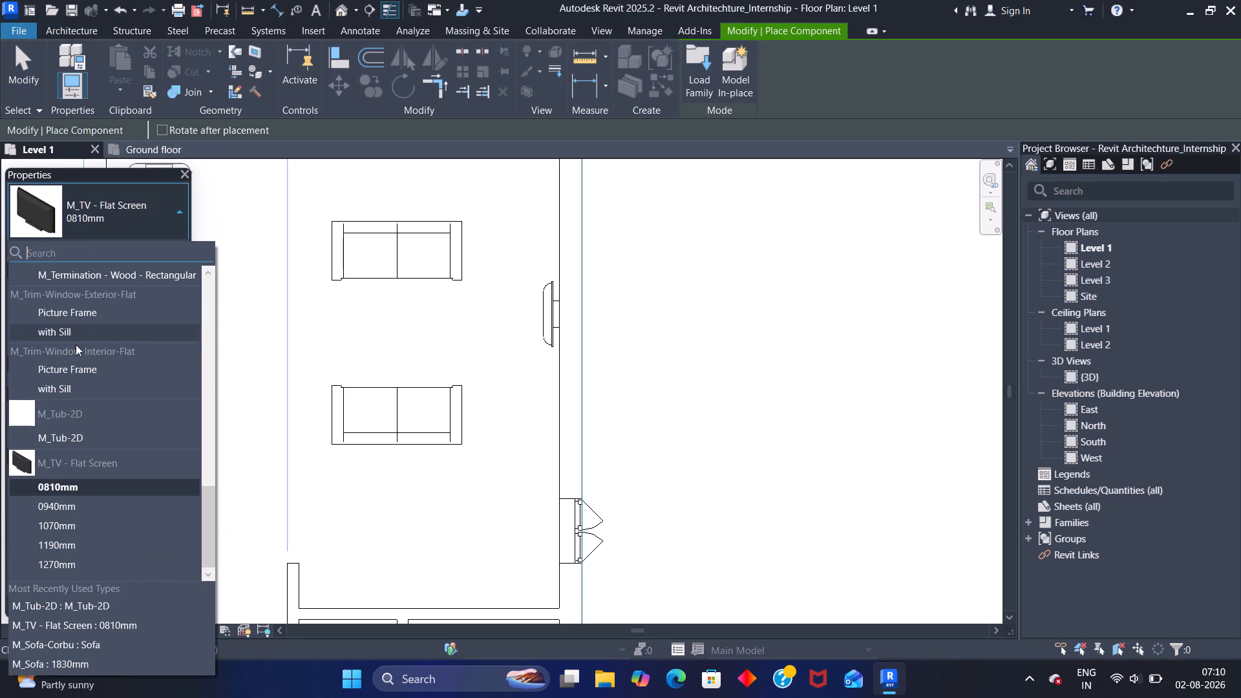
type("ta")
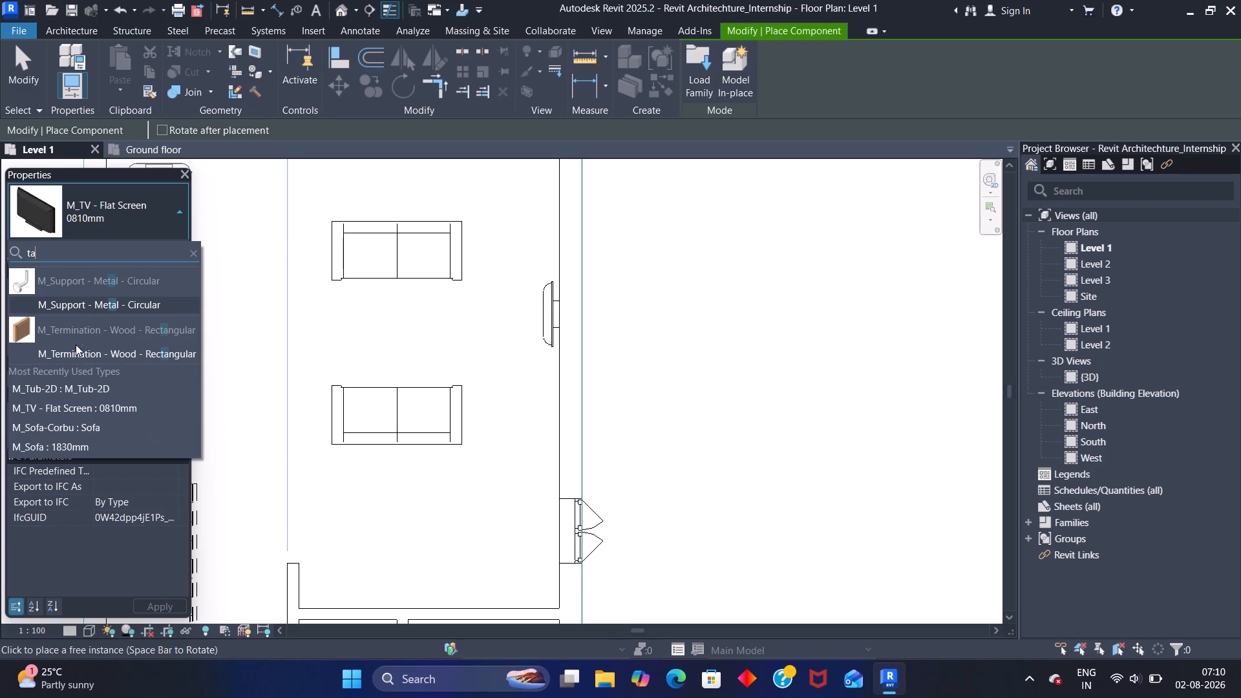
key("b")
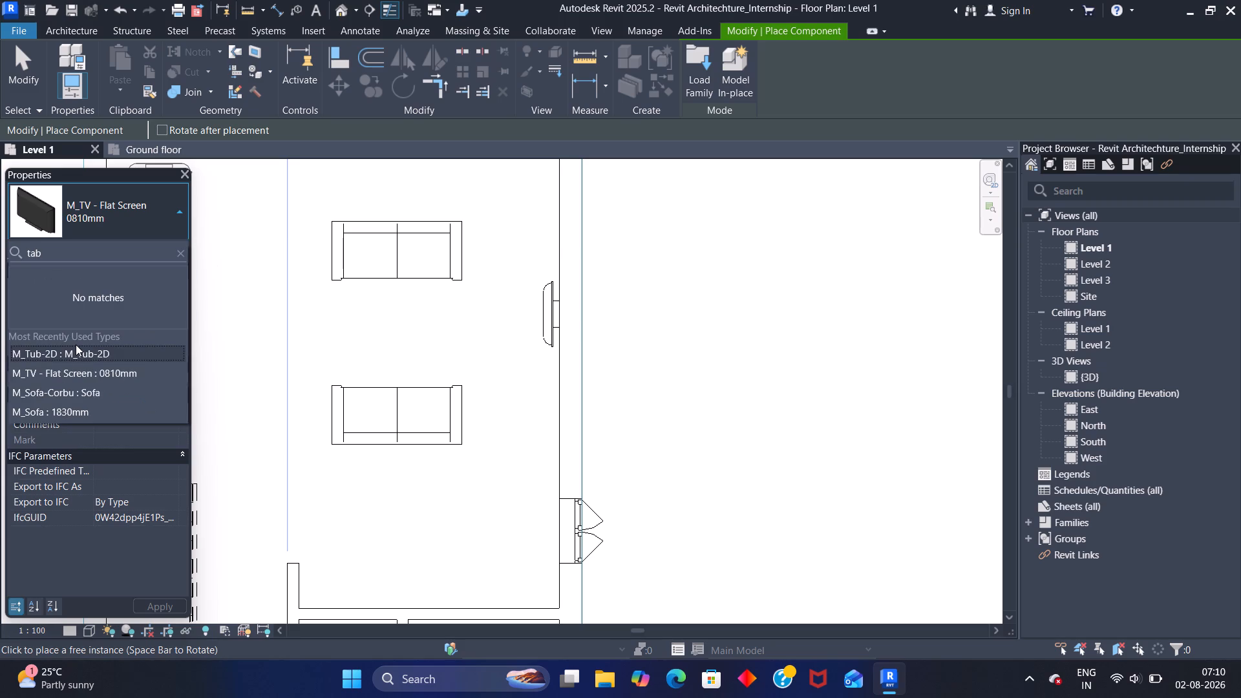
key("l")
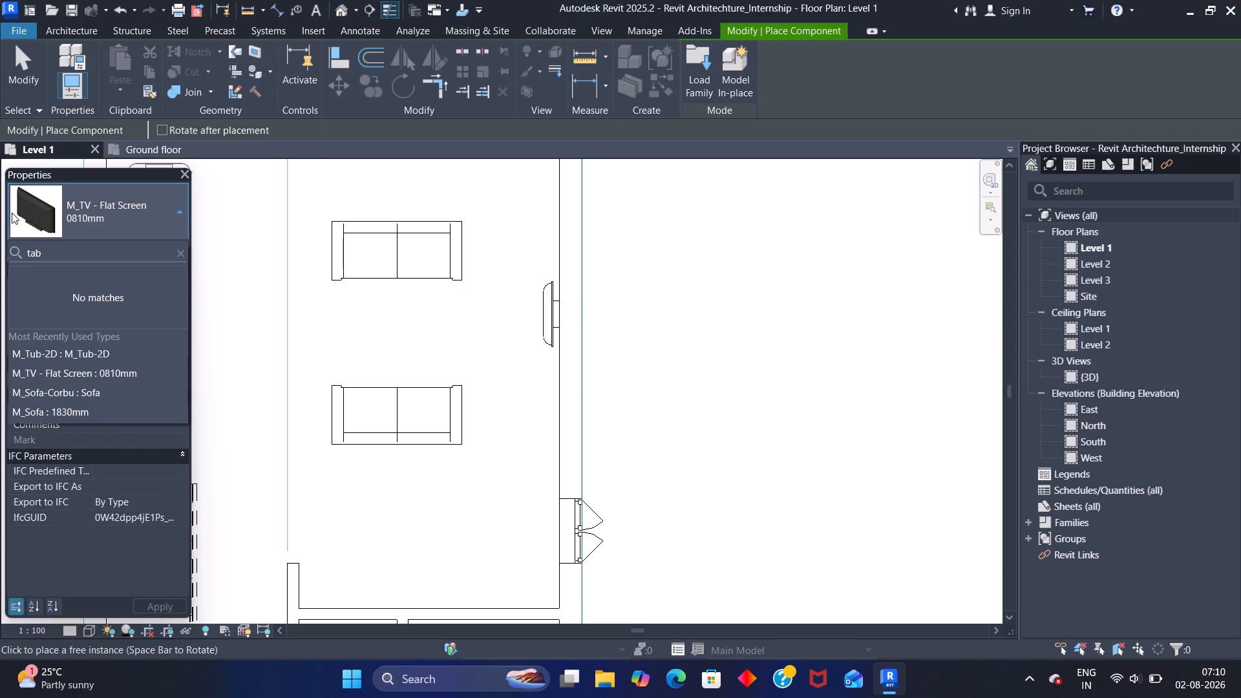
left_click(47, 252)
key("l")
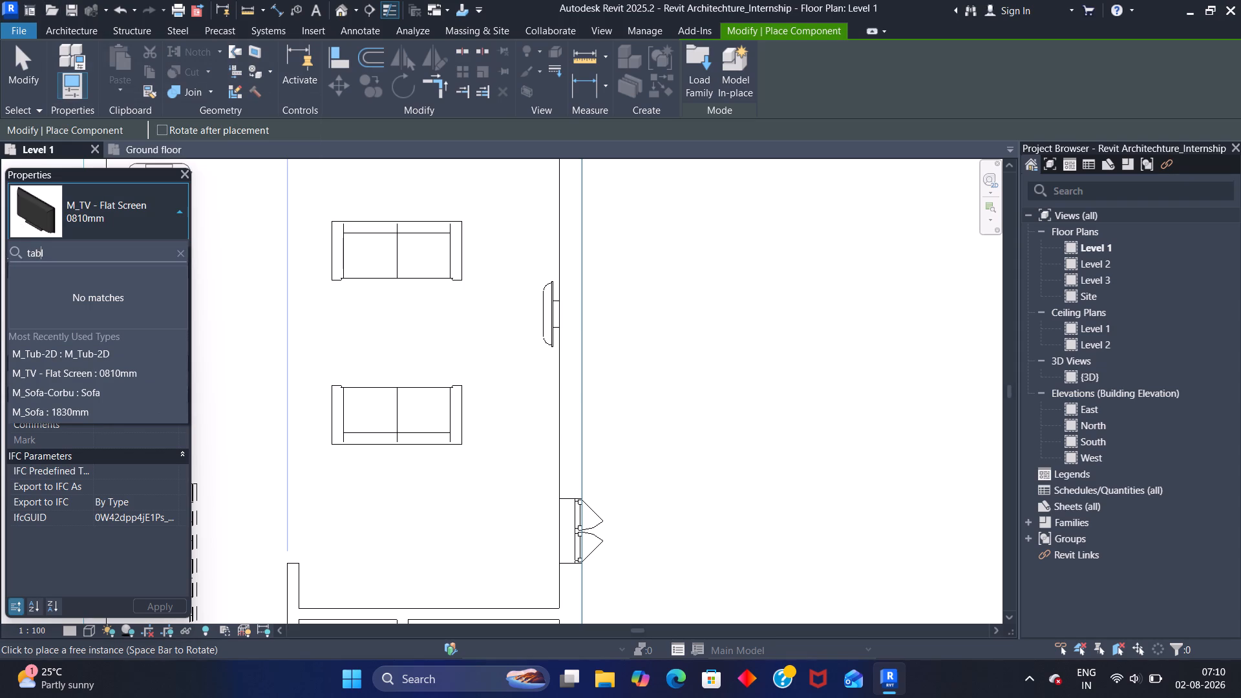
key("e")
key("BackSpace")
key("BackSpace")
key("BackSpace")
key("BackSpace")
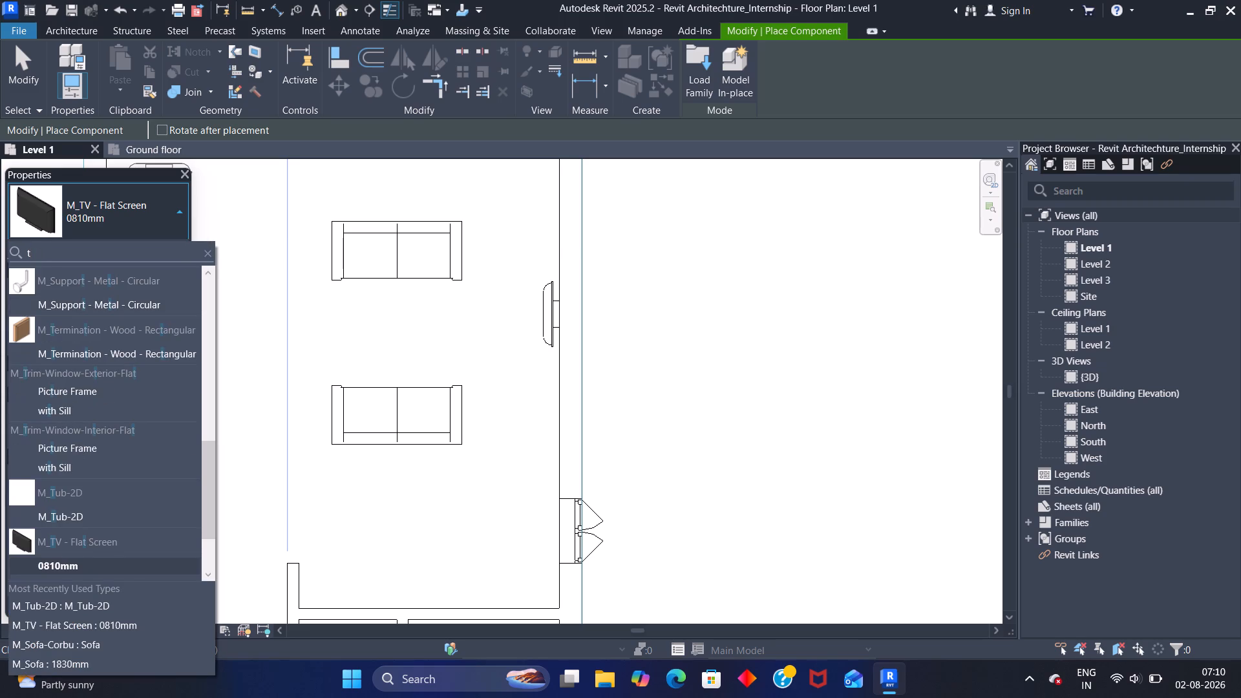
key("BackSpace")
key("BackSpace")
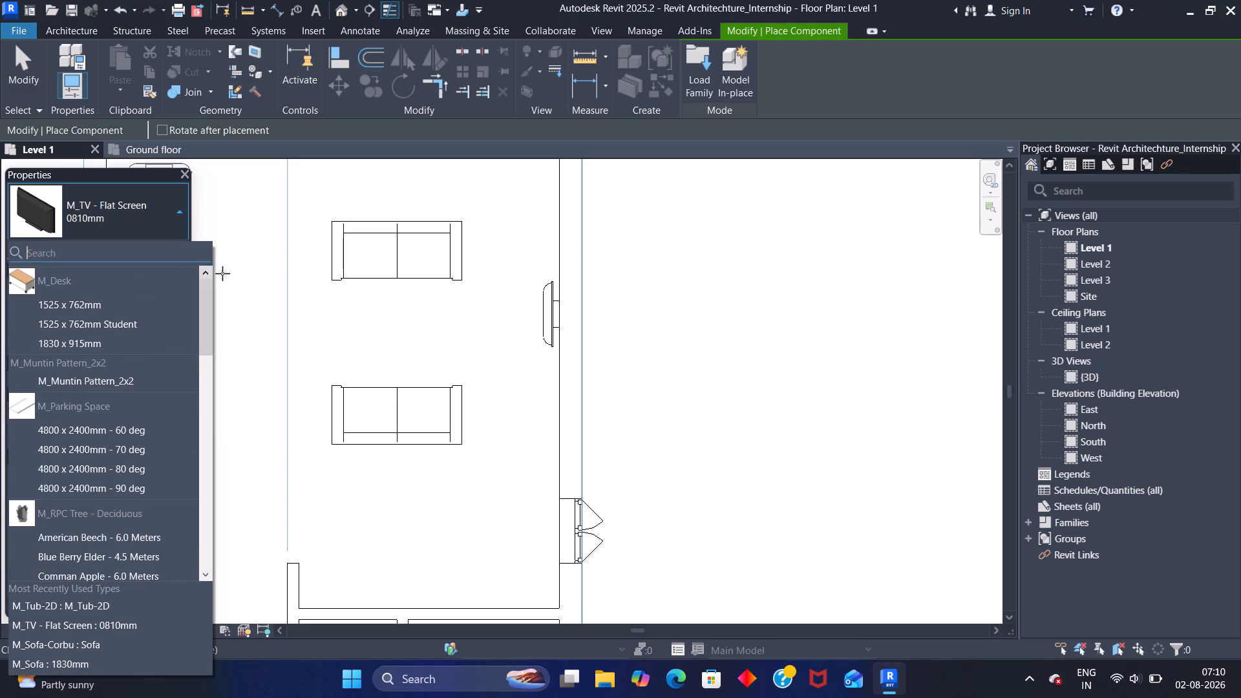
left_click(257, 276)
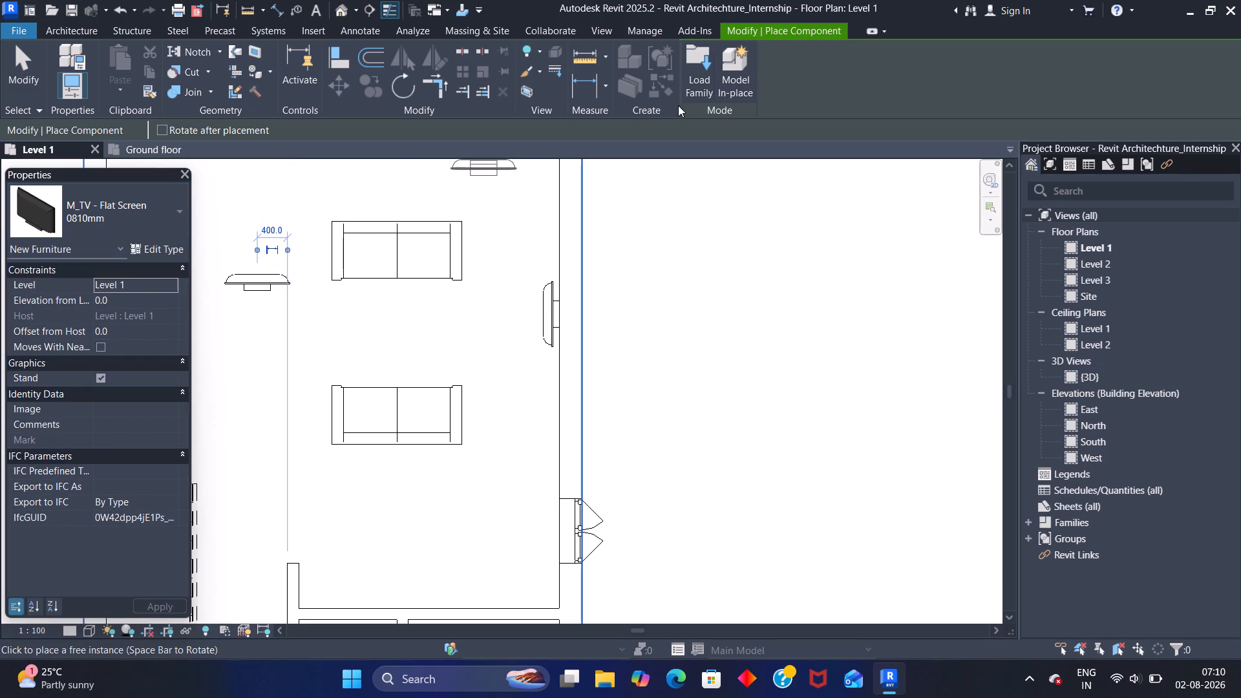
Load the M_Table-Coffee family from the Tables subfolder of the Furniture library folder.
left_click(696, 83)
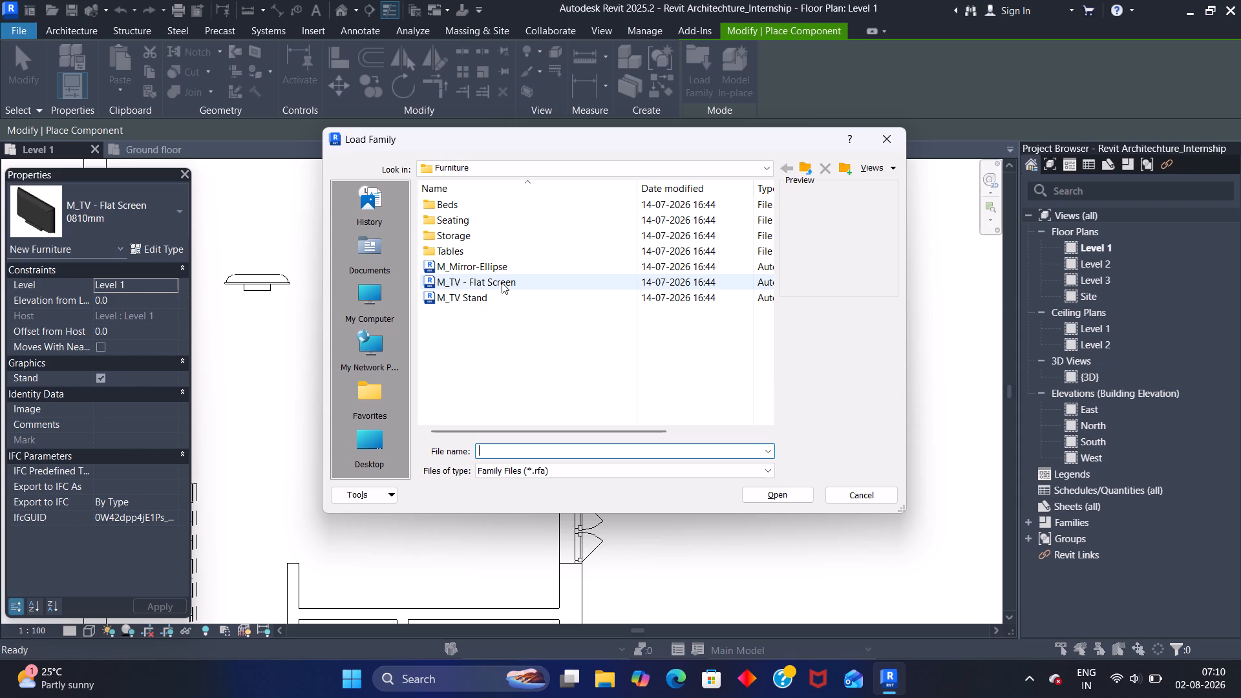
left_click(485, 297)
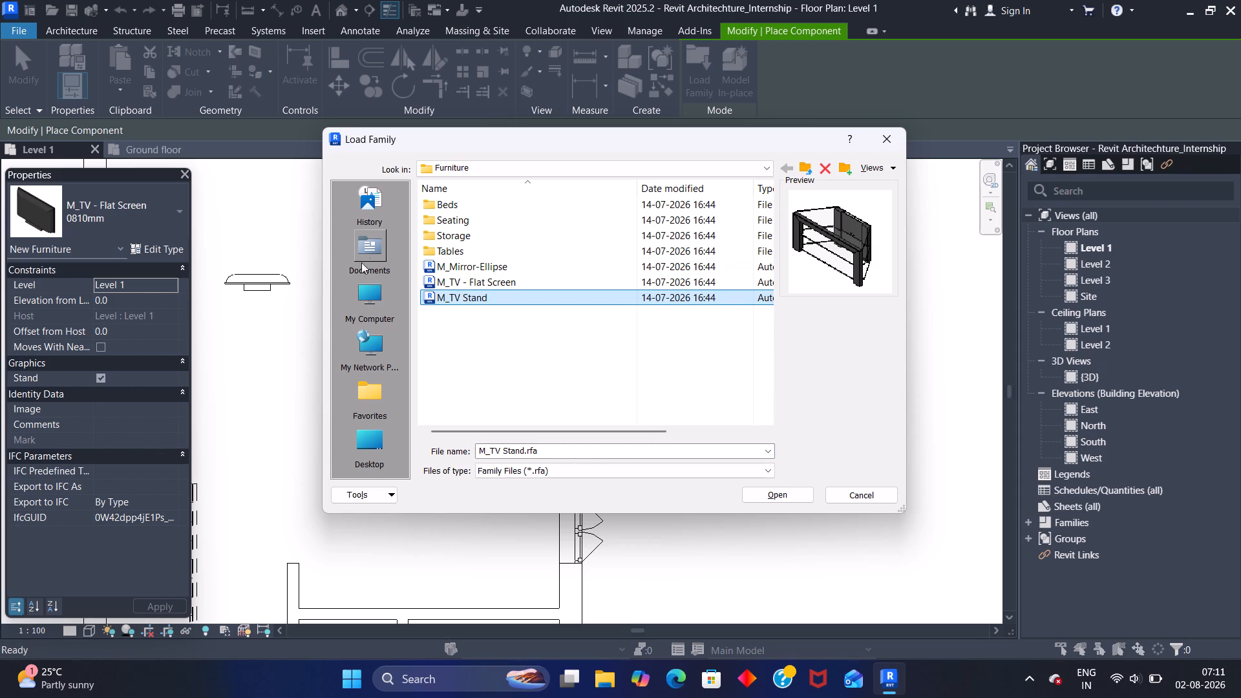
left_click(445, 251)
double_click(496, 249)
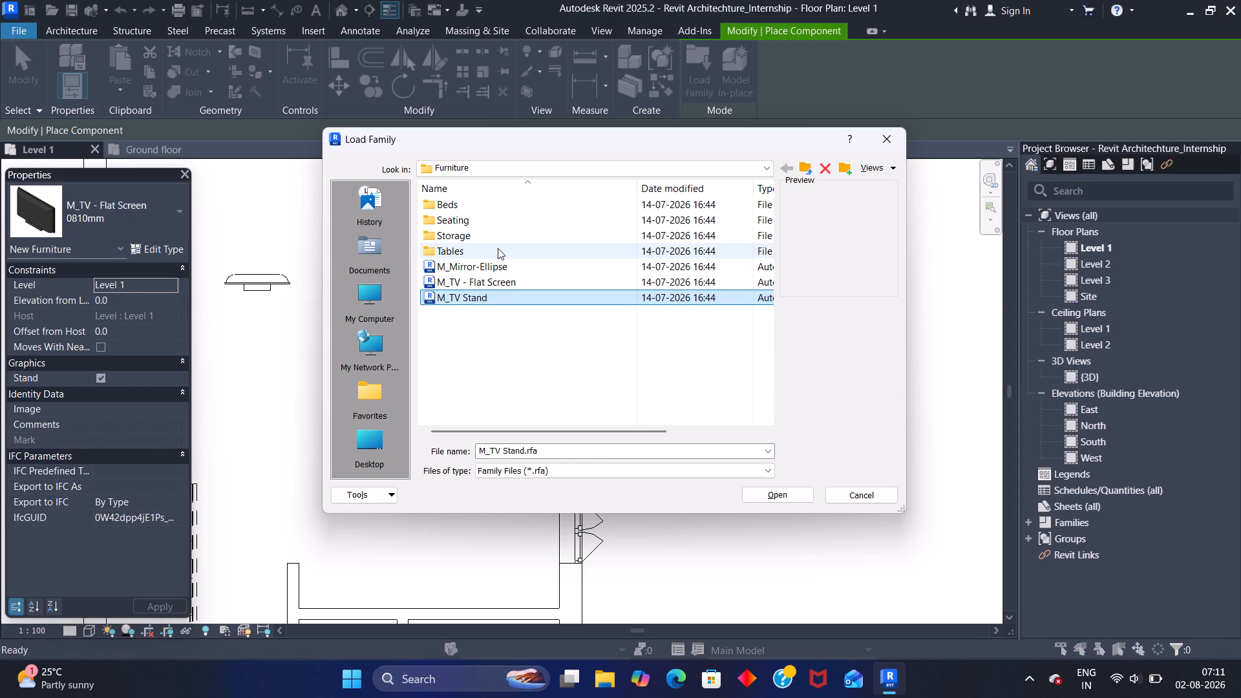
triple_click(498, 248)
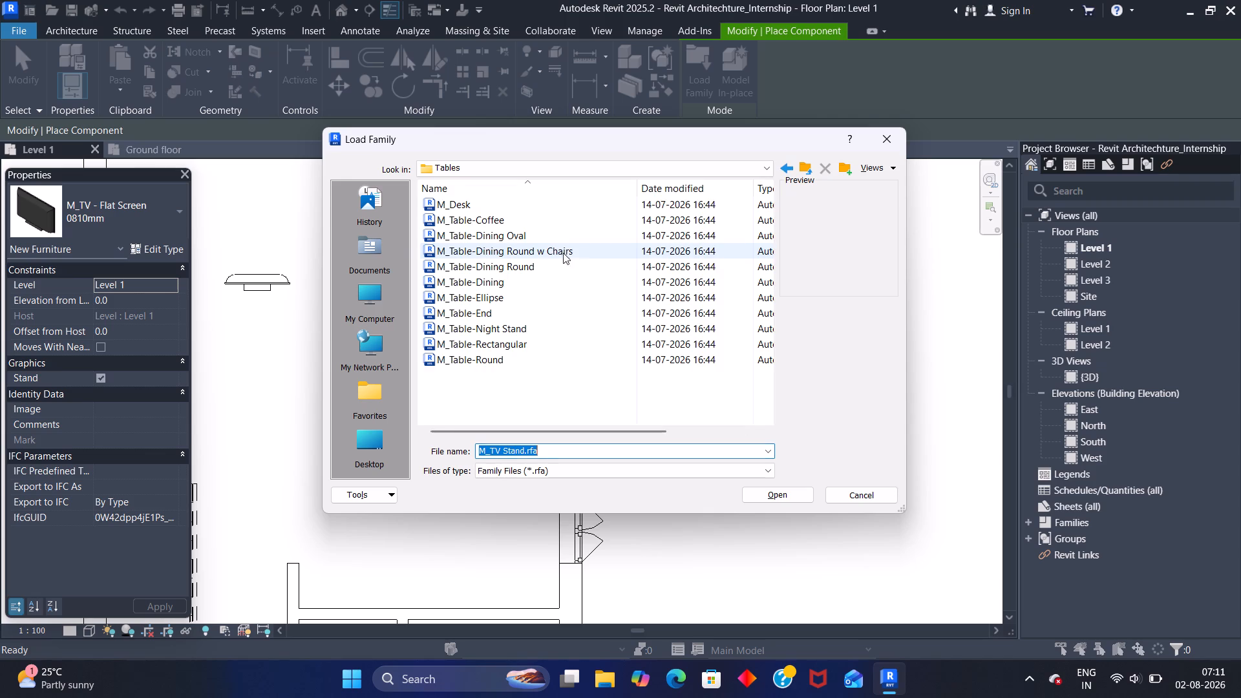
left_click(496, 206)
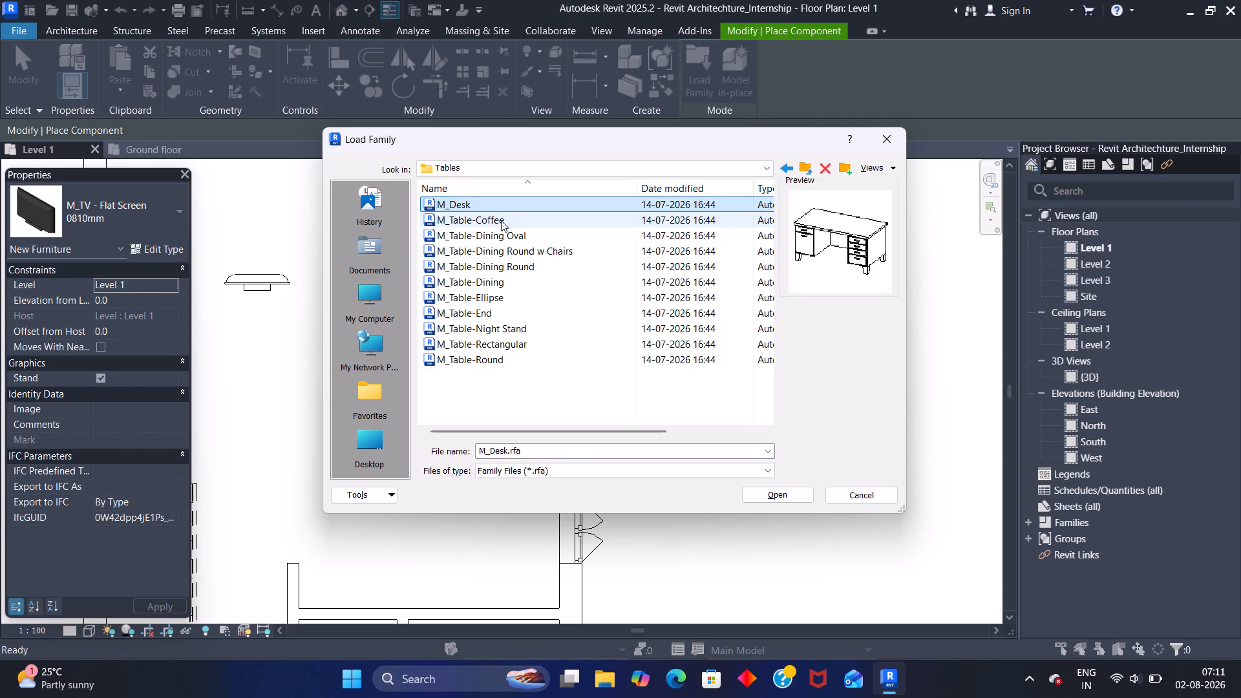
left_click(501, 220)
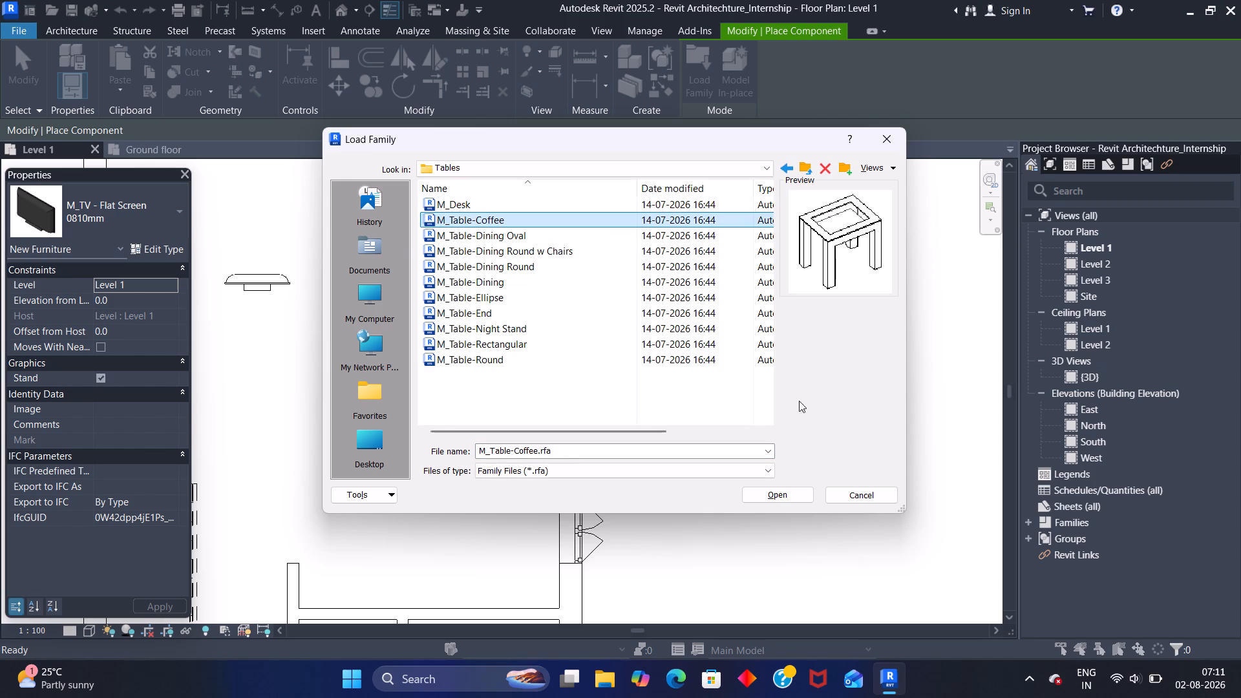
left_click(778, 497)
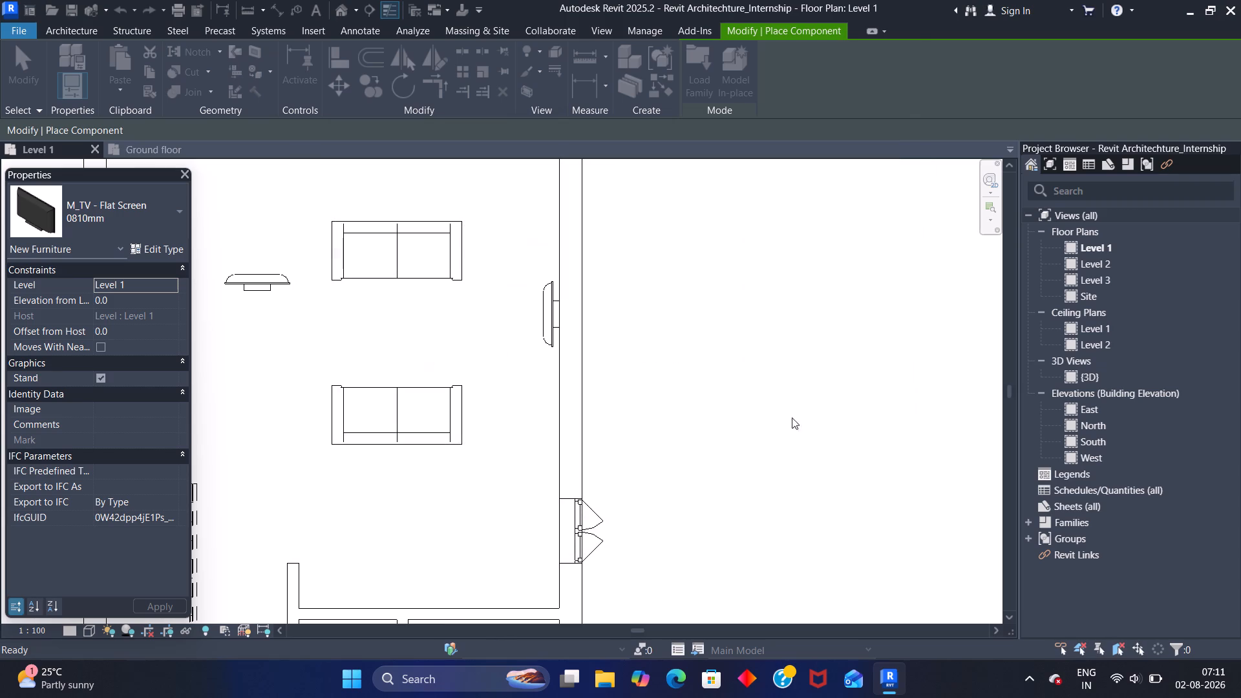
Place one 0610 x 0610 x 0610mm M_Table-Coffee midway between the two facing sofas, aligned with their centreline.
left_click(392, 333)
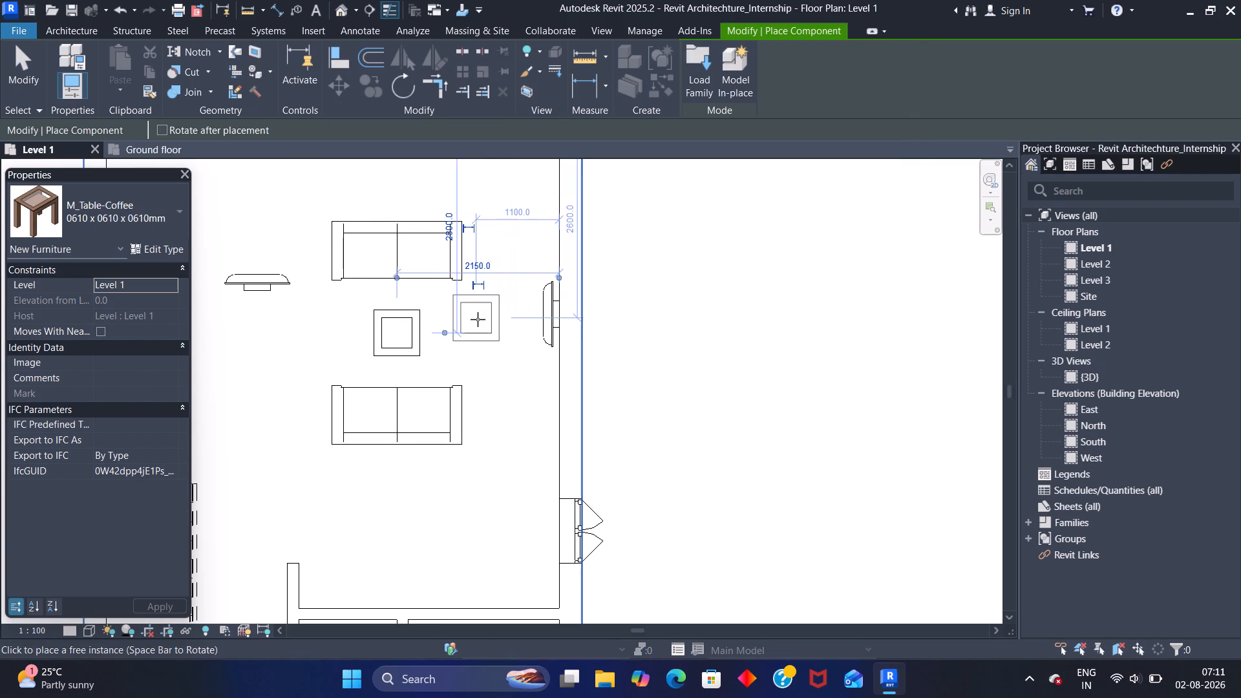
key("Escape")
key("Escape")
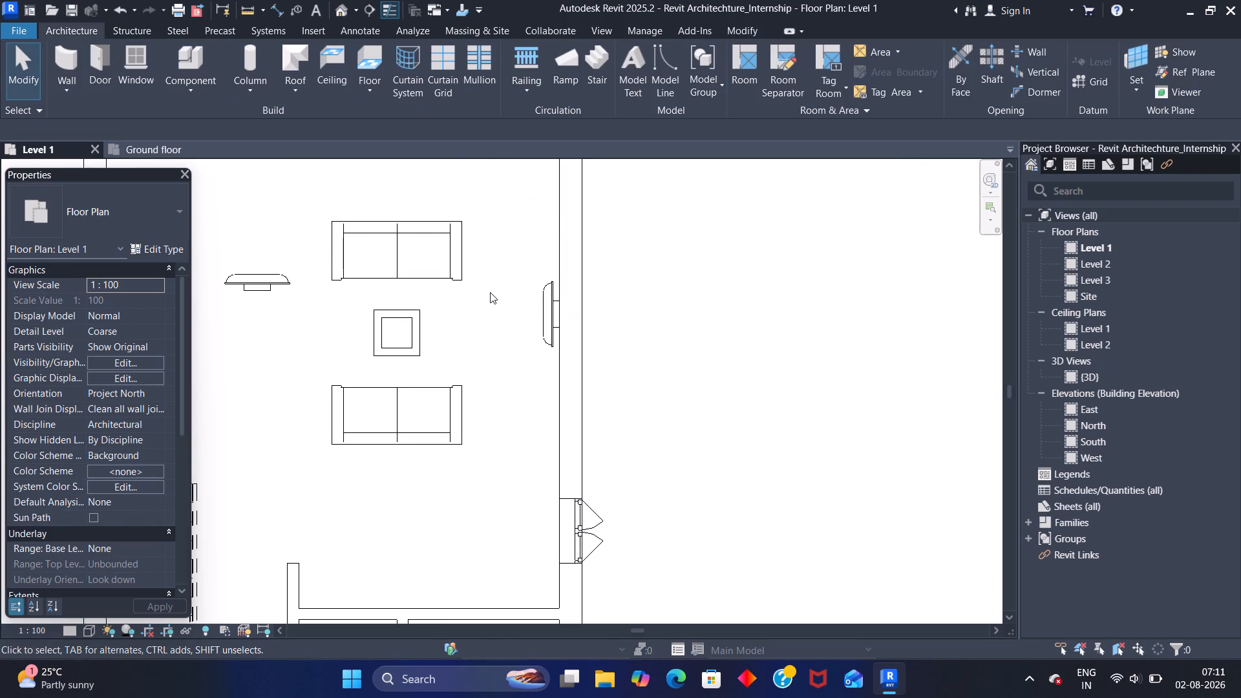
Delete the stray M_TV - Flat Screen located west of the facing sofas.
left_click(183, 63)
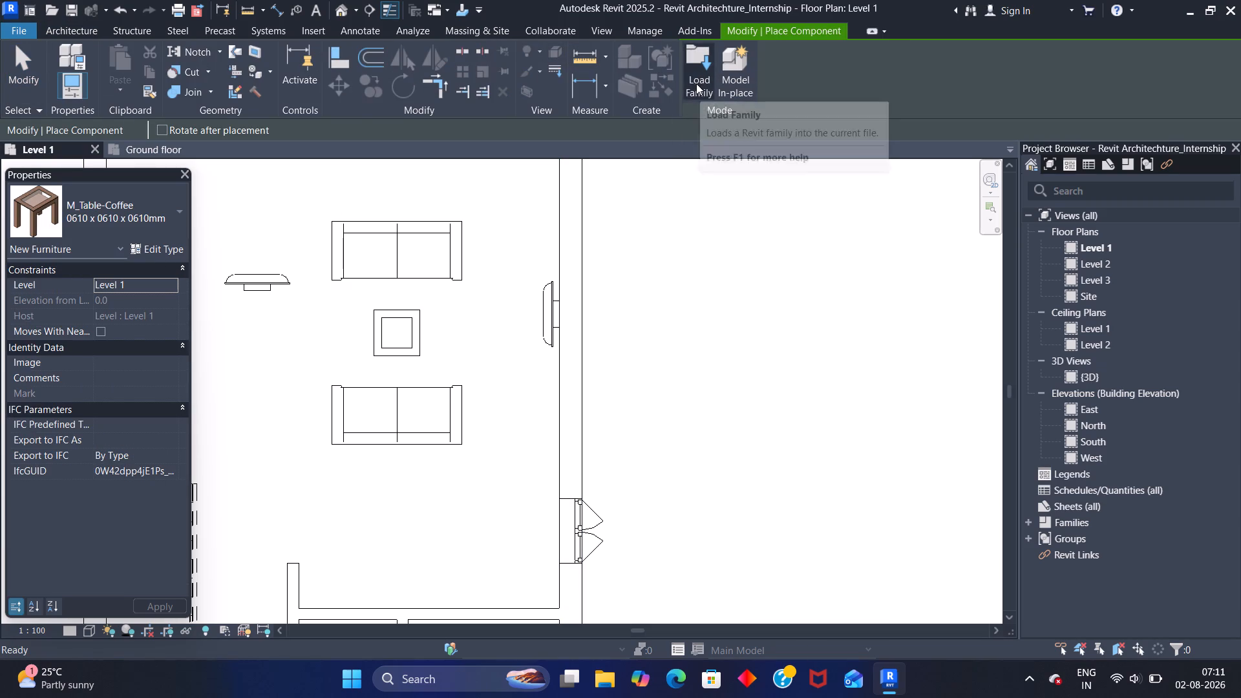
key("Escape")
left_click(248, 277)
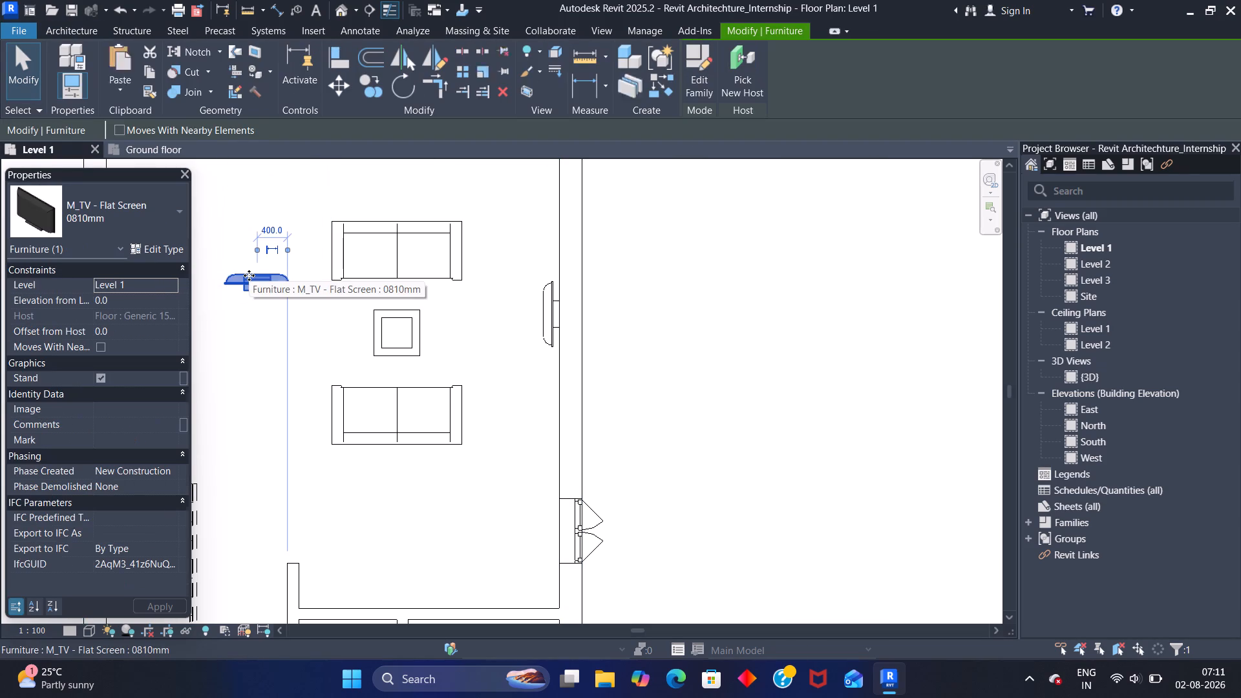
key("Delete")
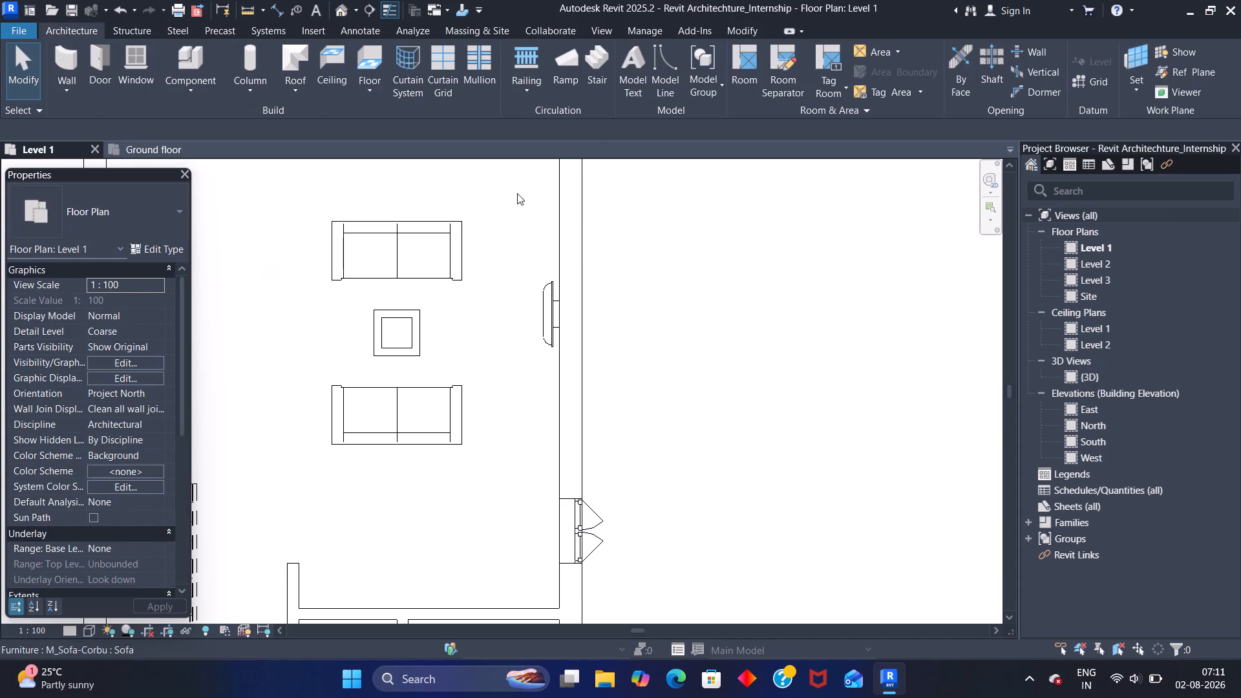
Compare the table families in the Tables folder by their previews, from M_Table-Dining Oval to M_Table-Round, and load M_Table-Dining.
left_click(191, 58)
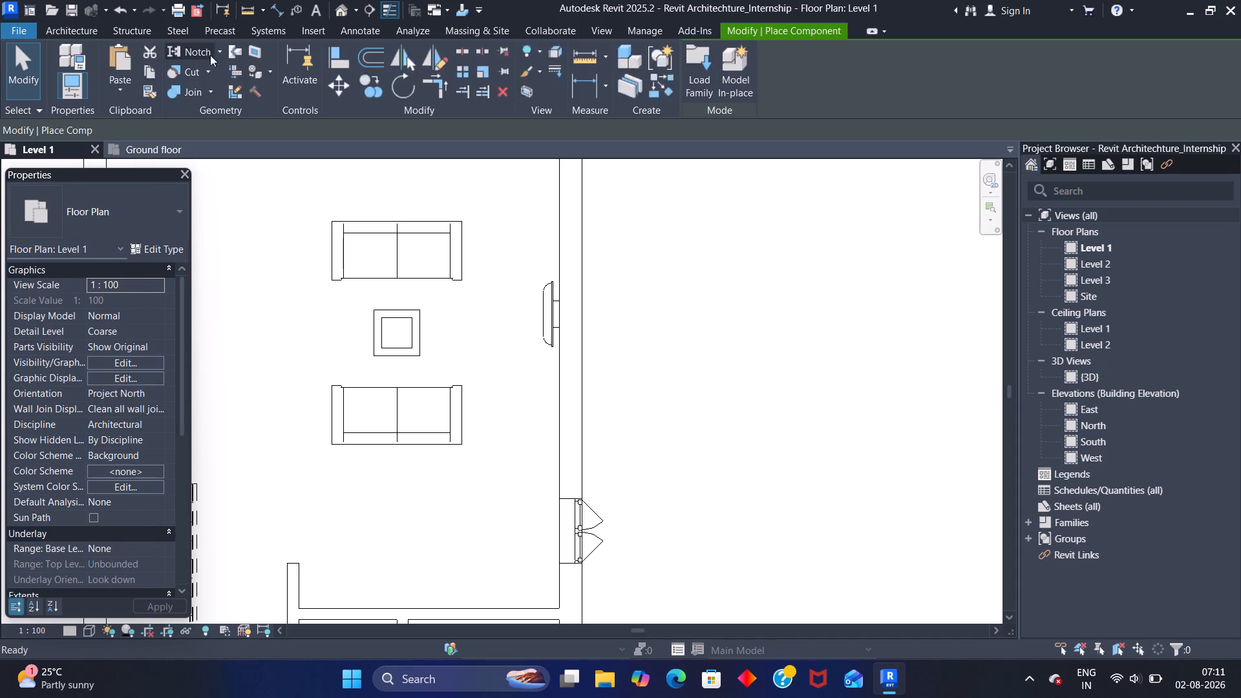
left_click(690, 62)
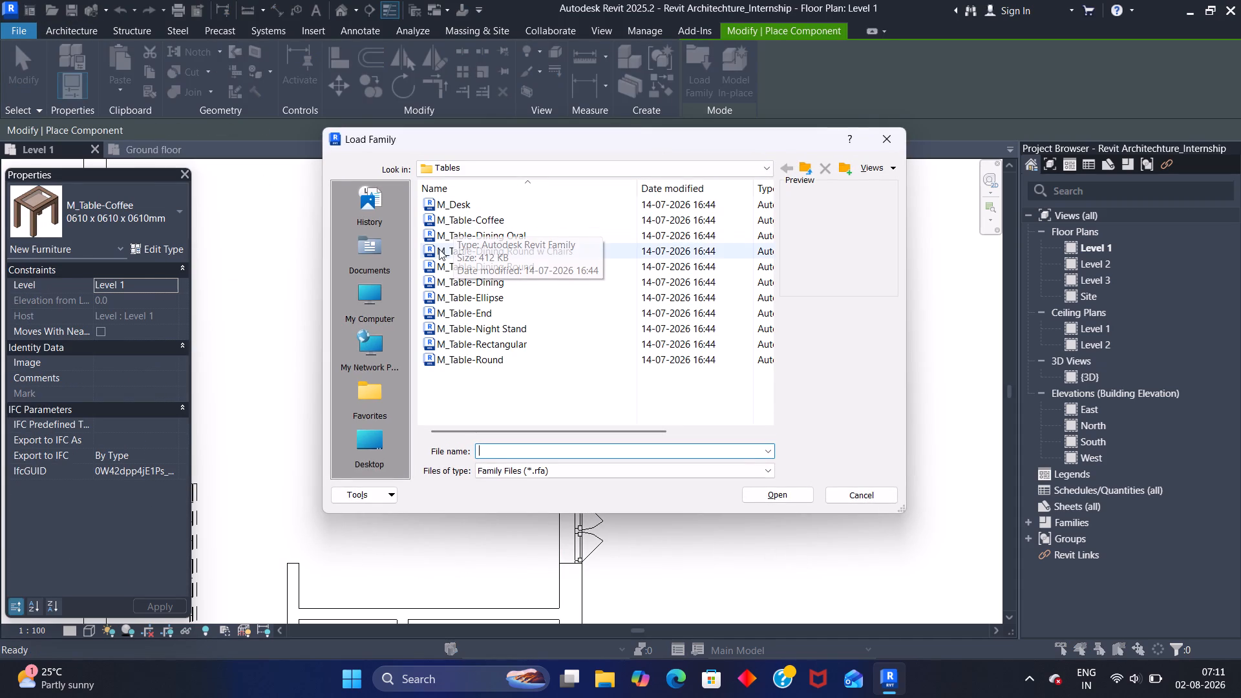
left_click(525, 237)
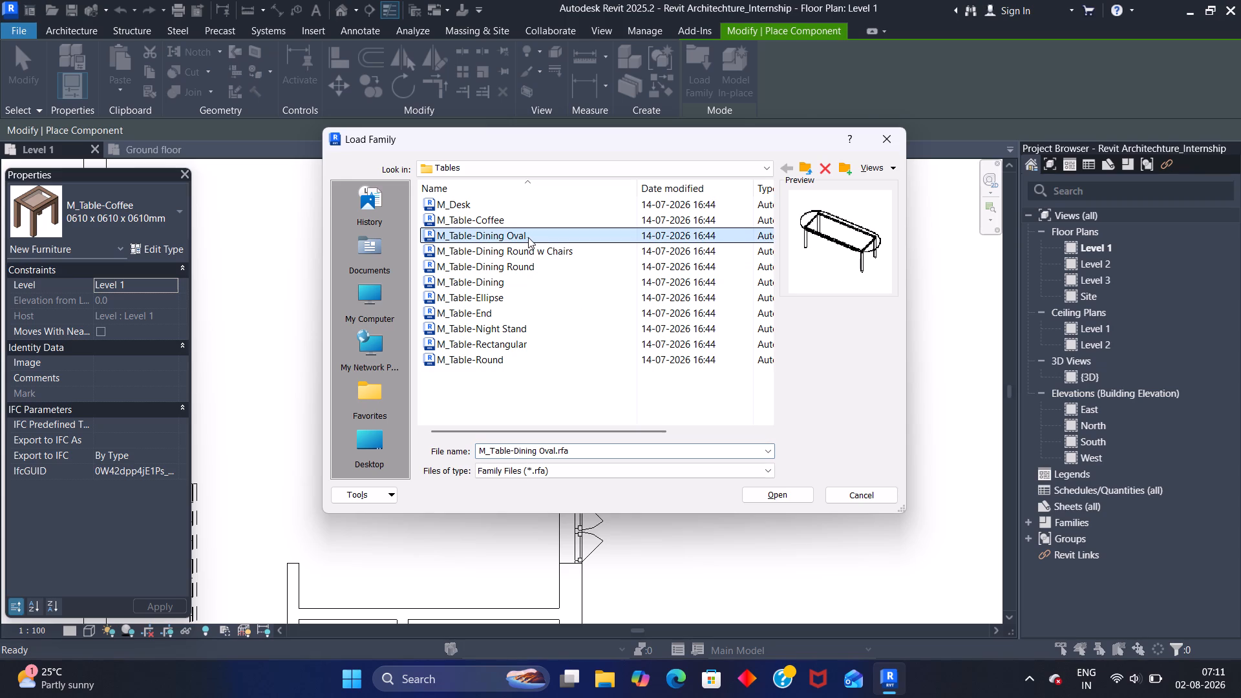
left_click(521, 254)
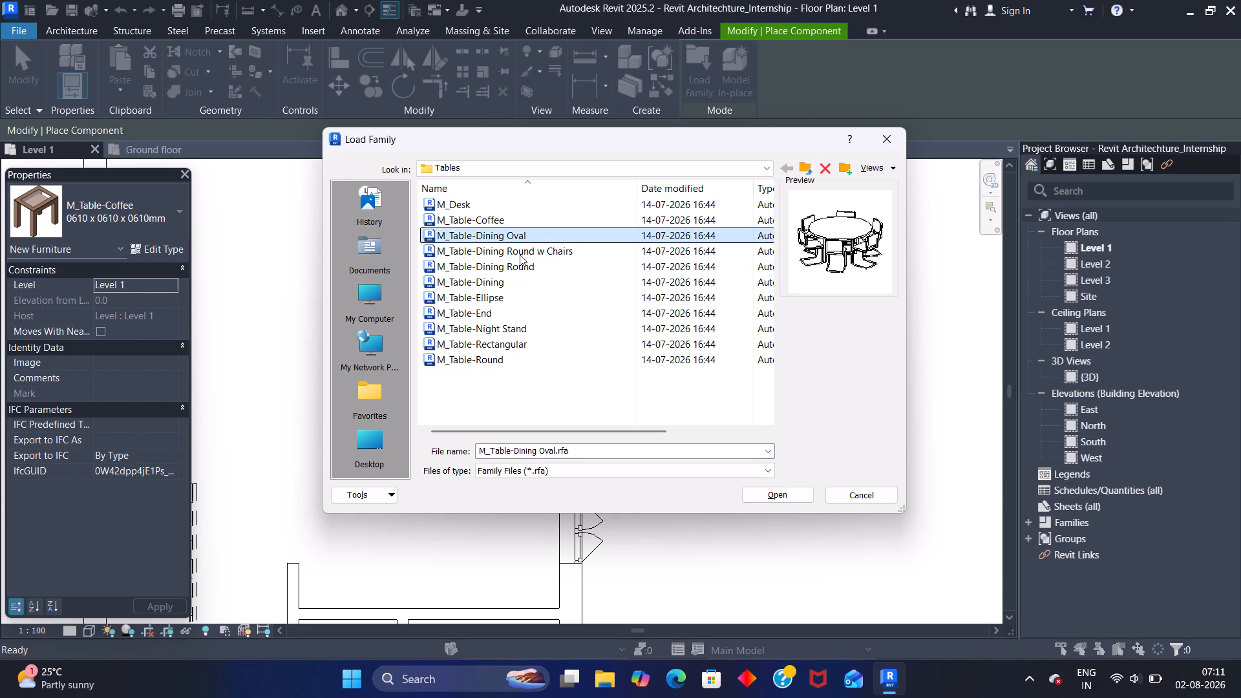
left_click(518, 266)
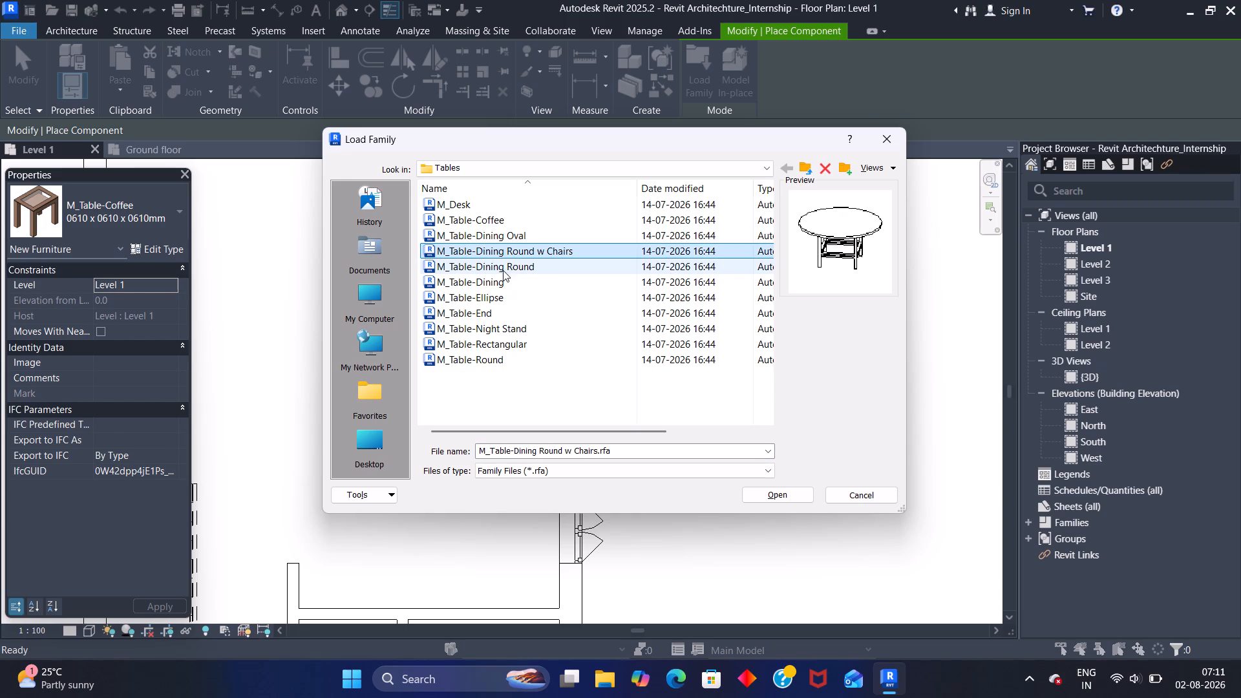
left_click(502, 280)
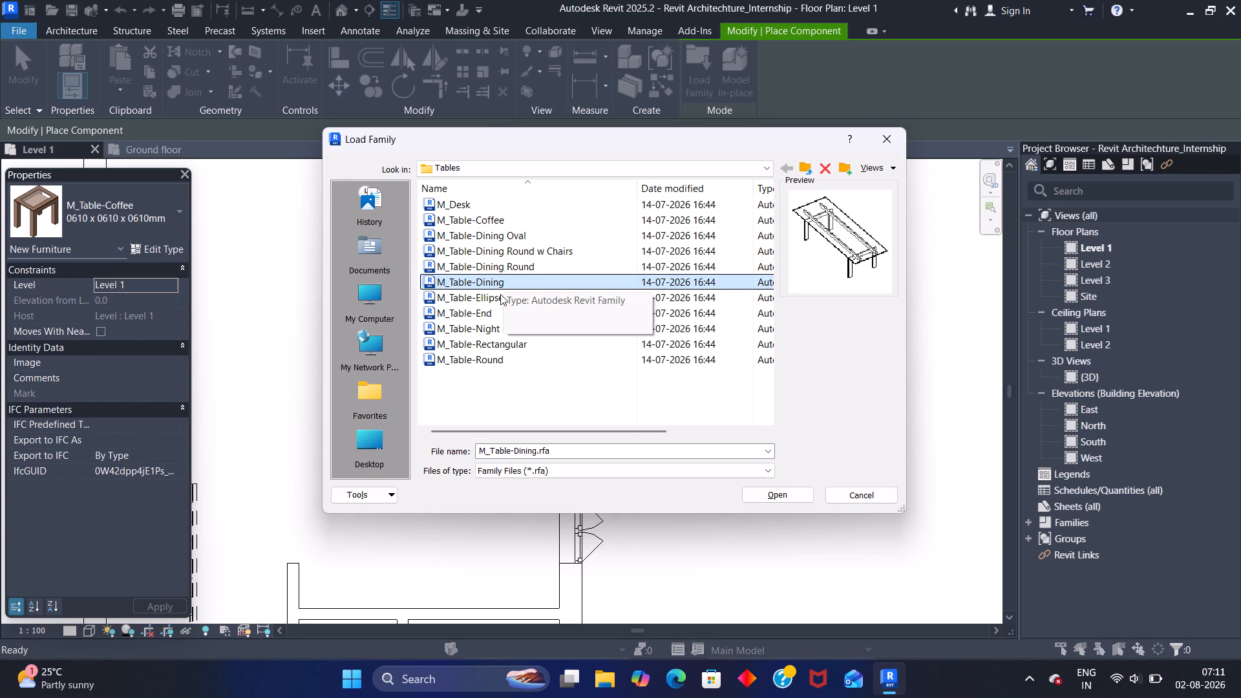
left_click(493, 298)
left_click(489, 312)
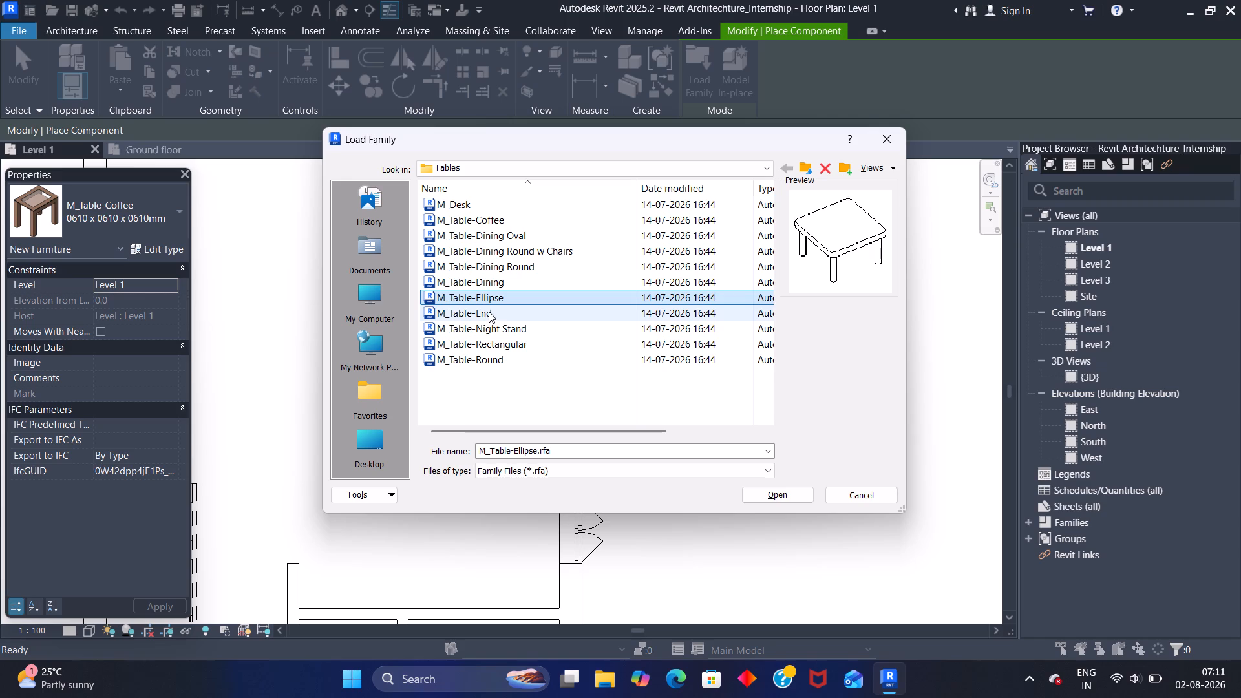
left_click(497, 326)
left_click(502, 339)
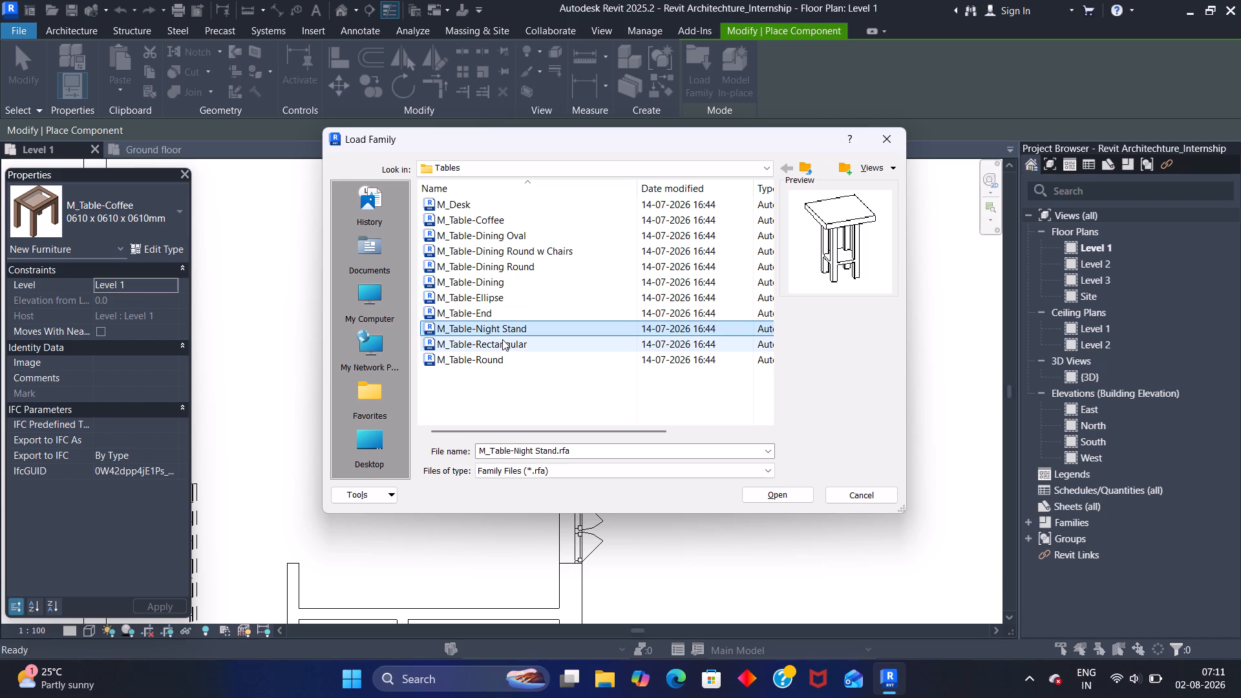
left_click(482, 361)
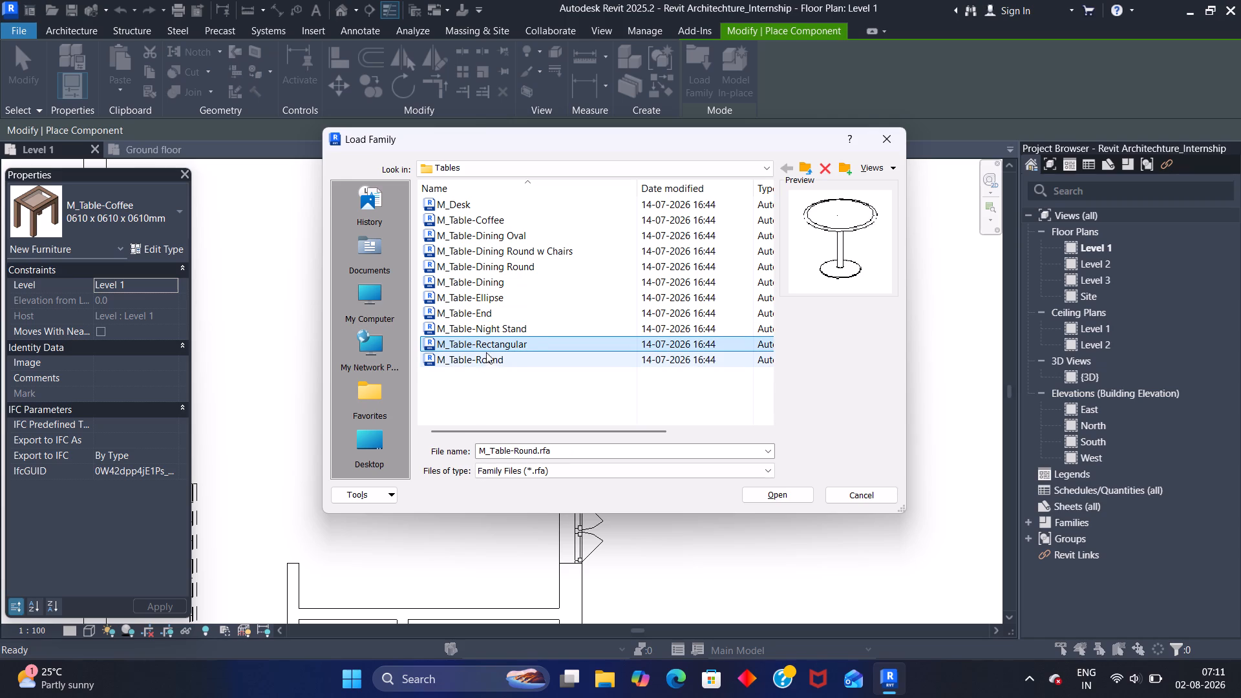
left_click(458, 268)
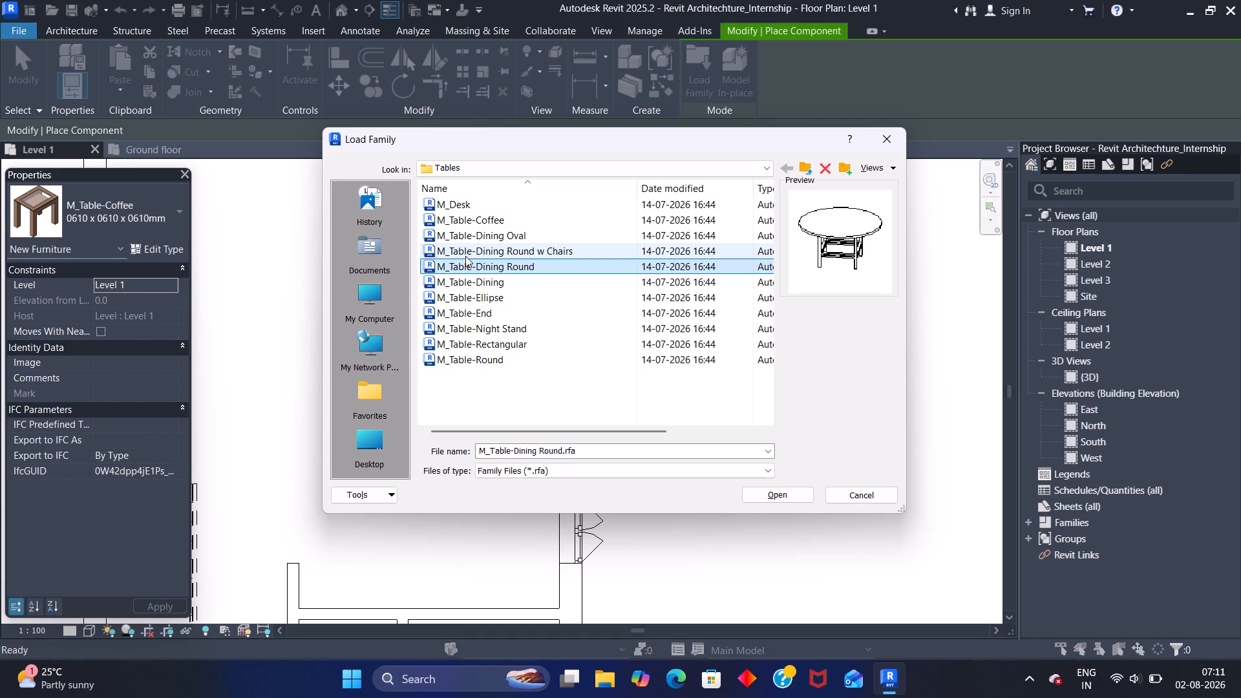
left_click(465, 256)
left_click(467, 284)
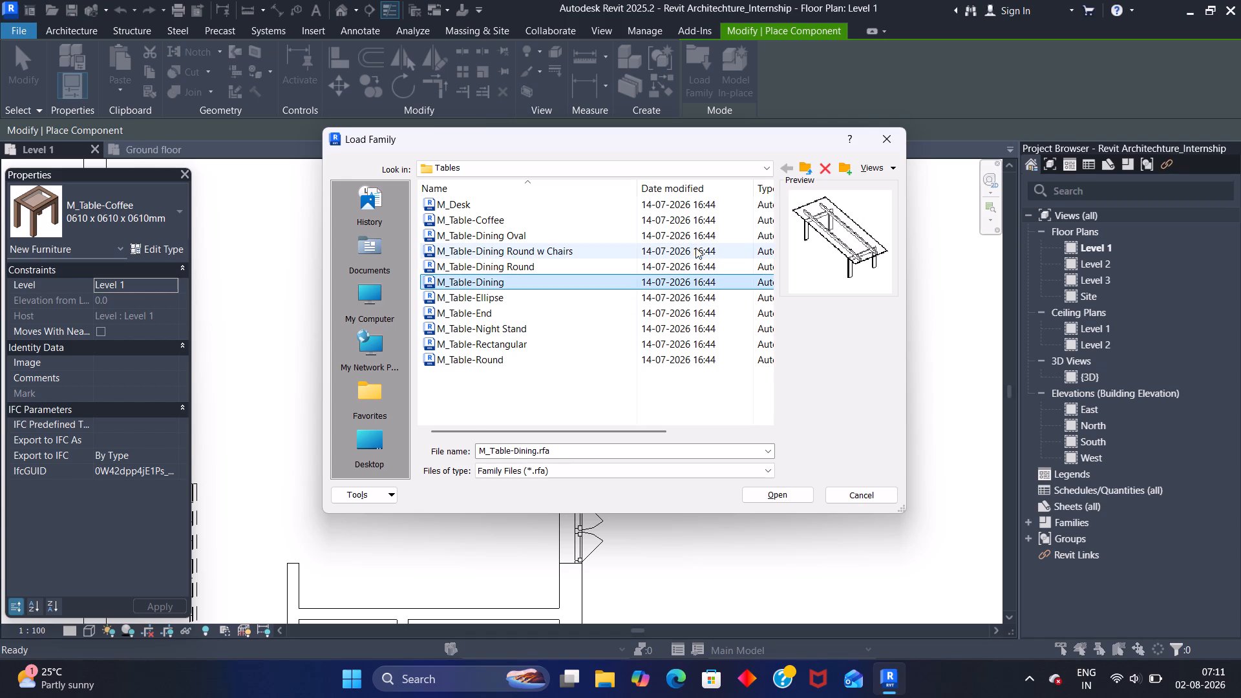
left_click(789, 500)
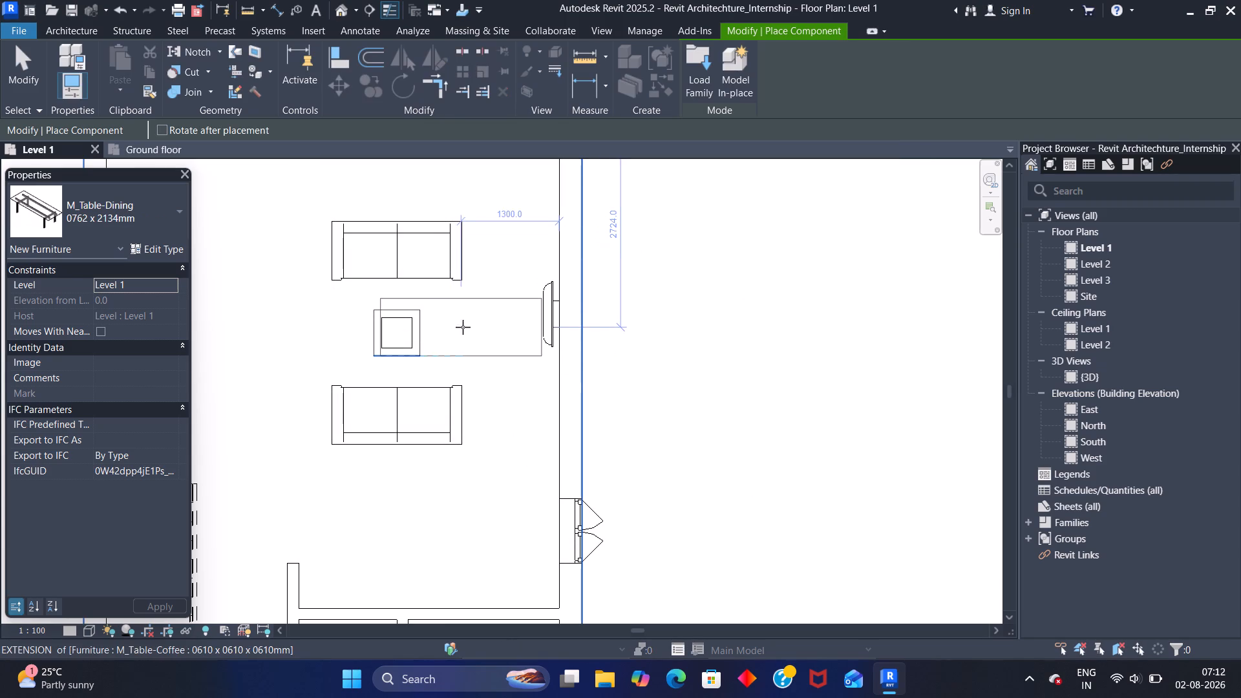
Place one 0762 x 2134mm M_Table-Dining west of the sofas, rotated lengthwise north–south, centred 1000 mm from the west wall and 2200 mm from the north wall.
middle_click_drag(455, 322, 853, 273)
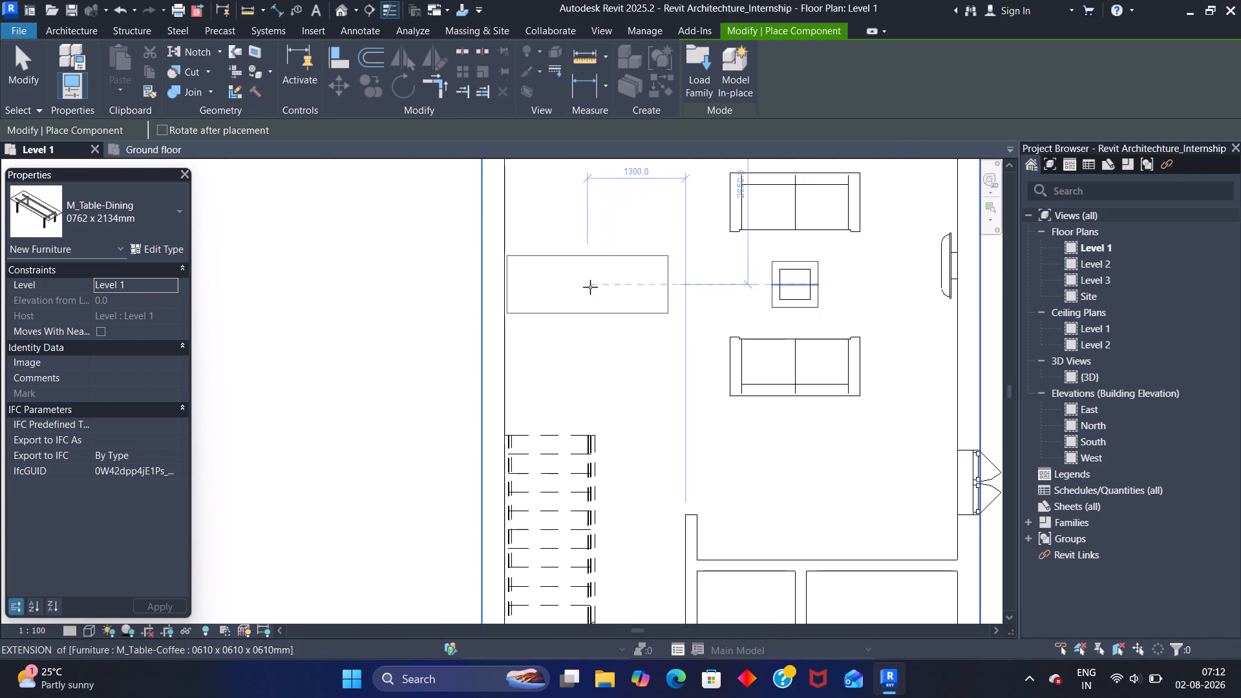
key("space")
middle_click_drag(588, 260, 577, 304)
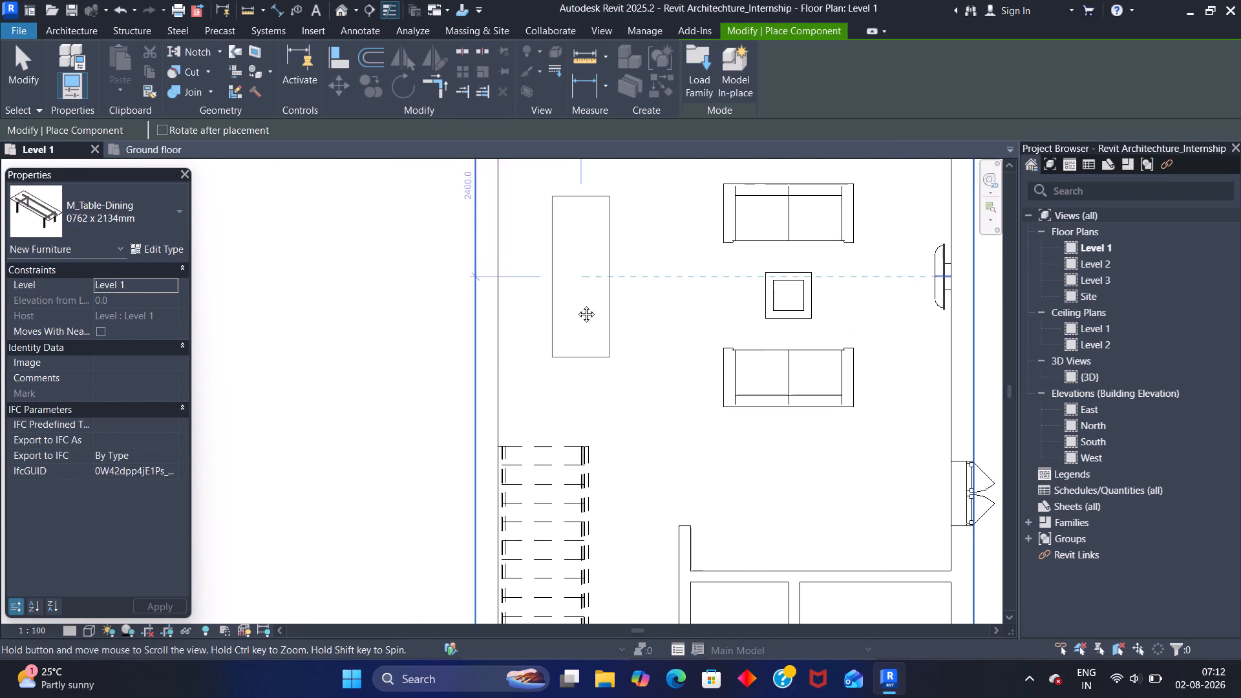
middle_click_drag(577, 304, 588, 372)
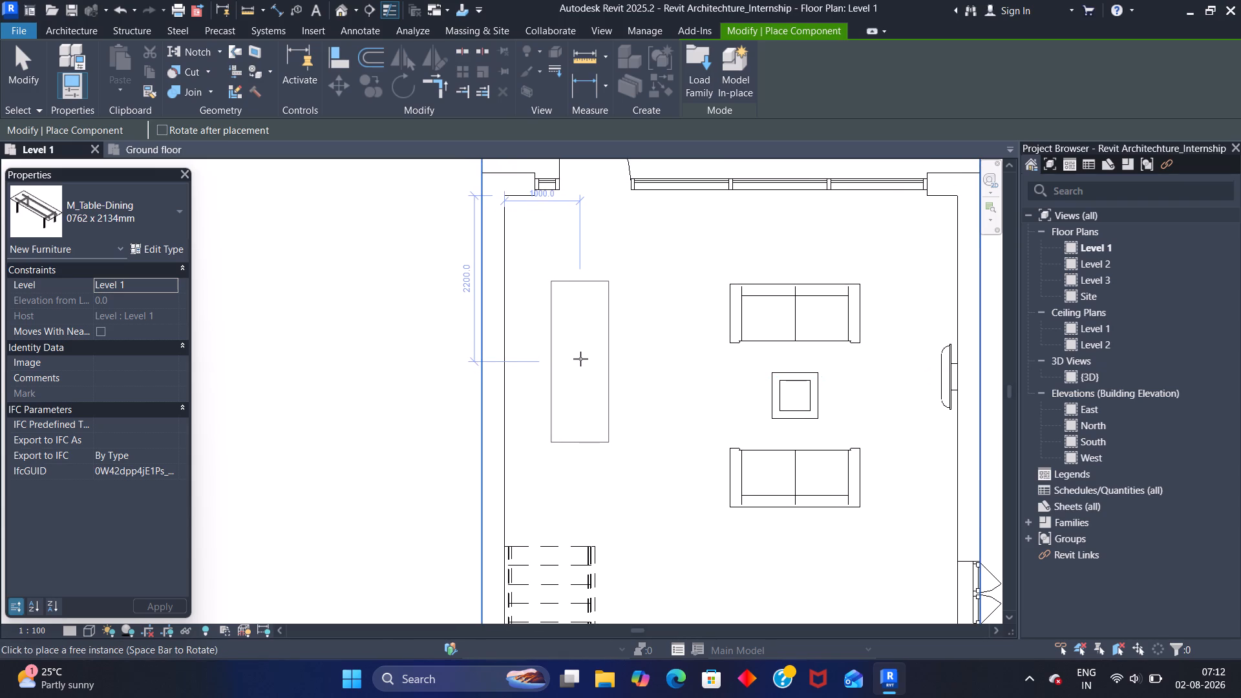
left_click(579, 359)
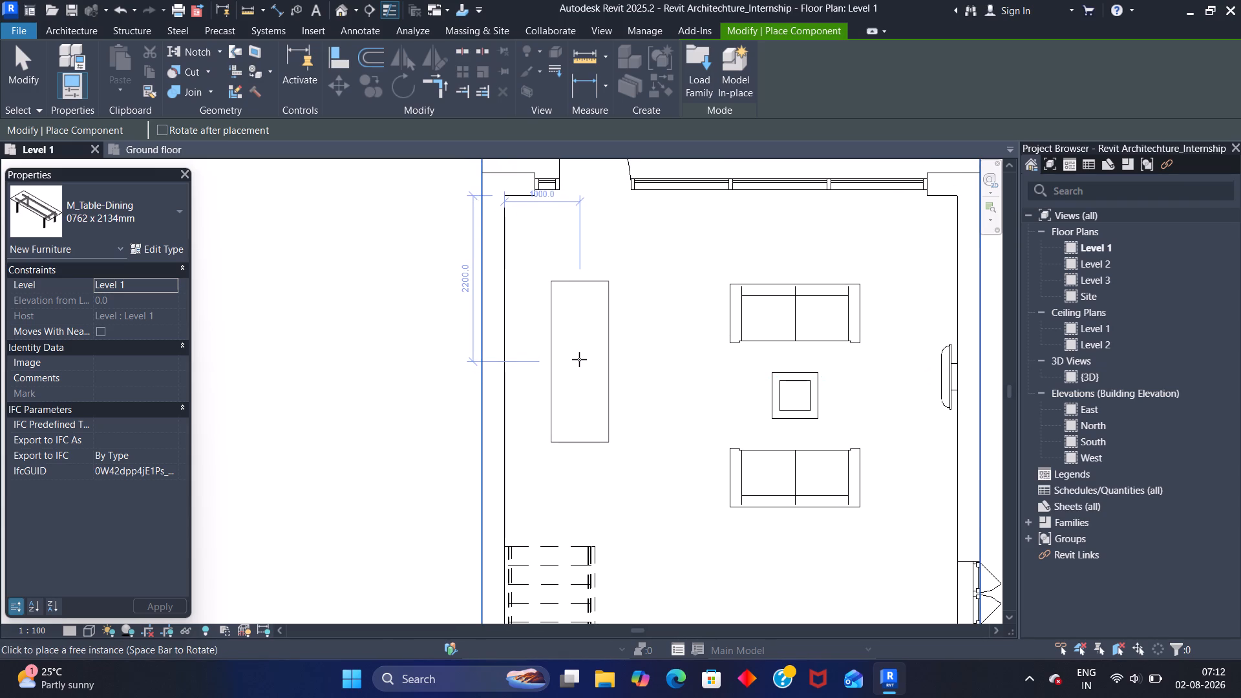
key("Escape")
key("Escape")
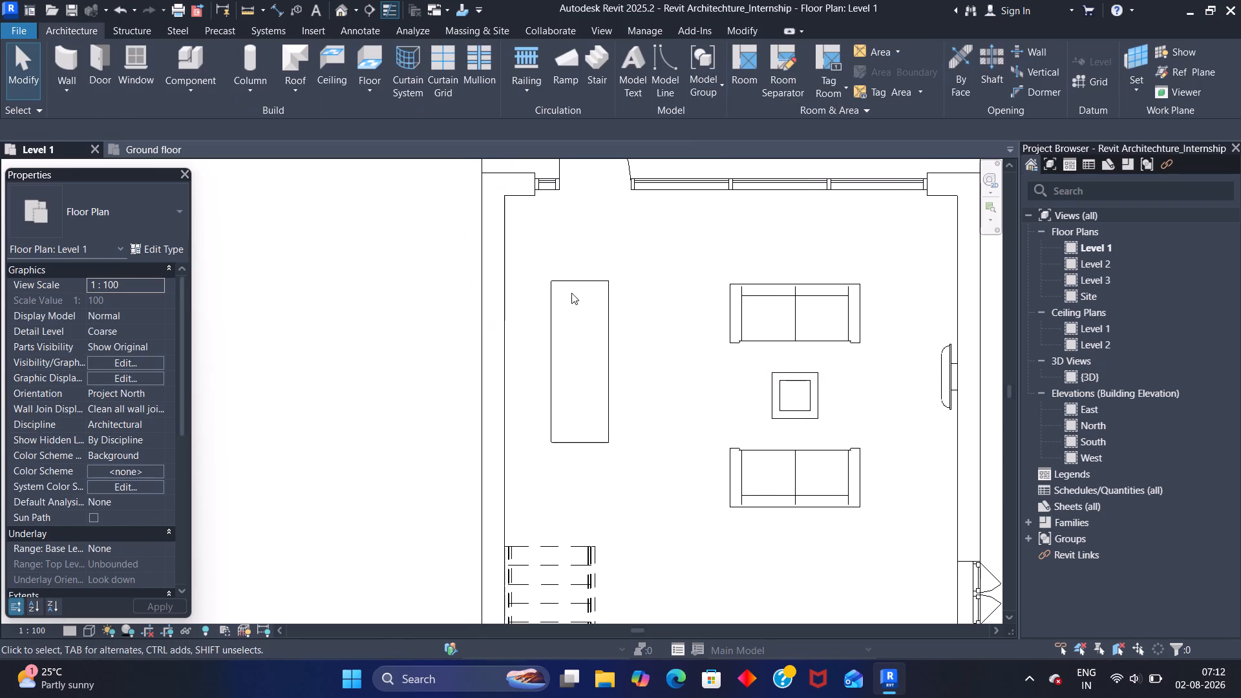
Start loading another family and look through the Architectural subfolder of the US library's Annotations folder.
left_click(191, 63)
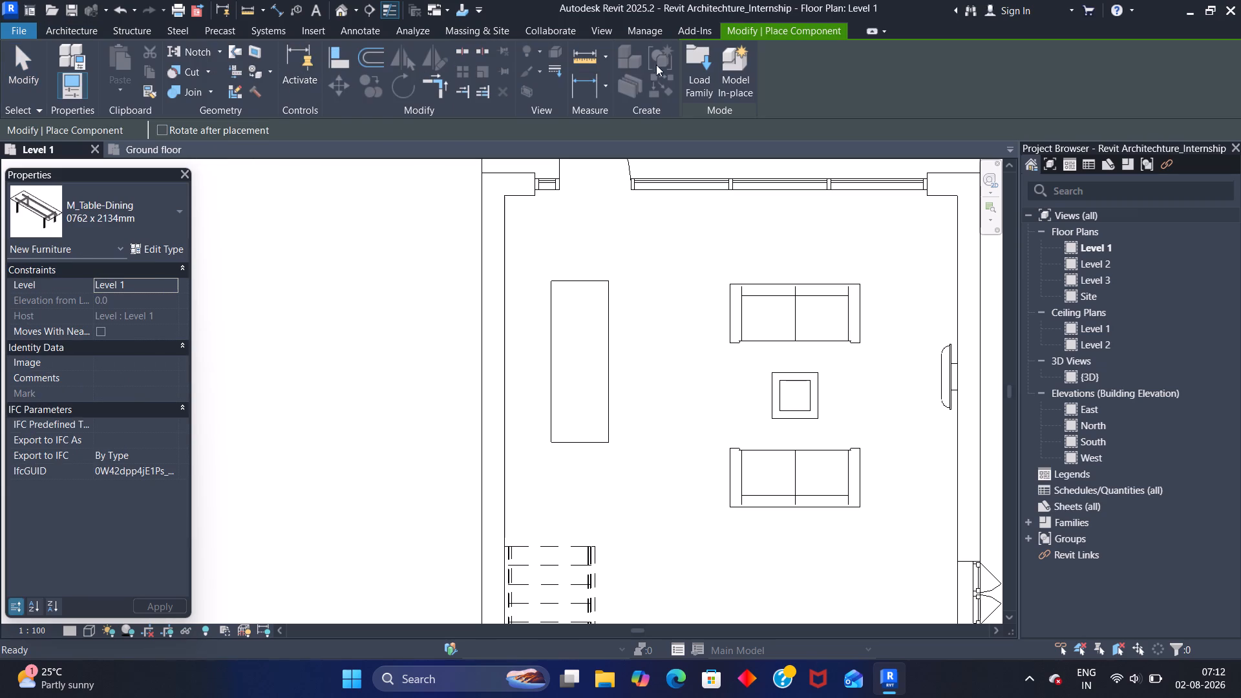
left_click(696, 59)
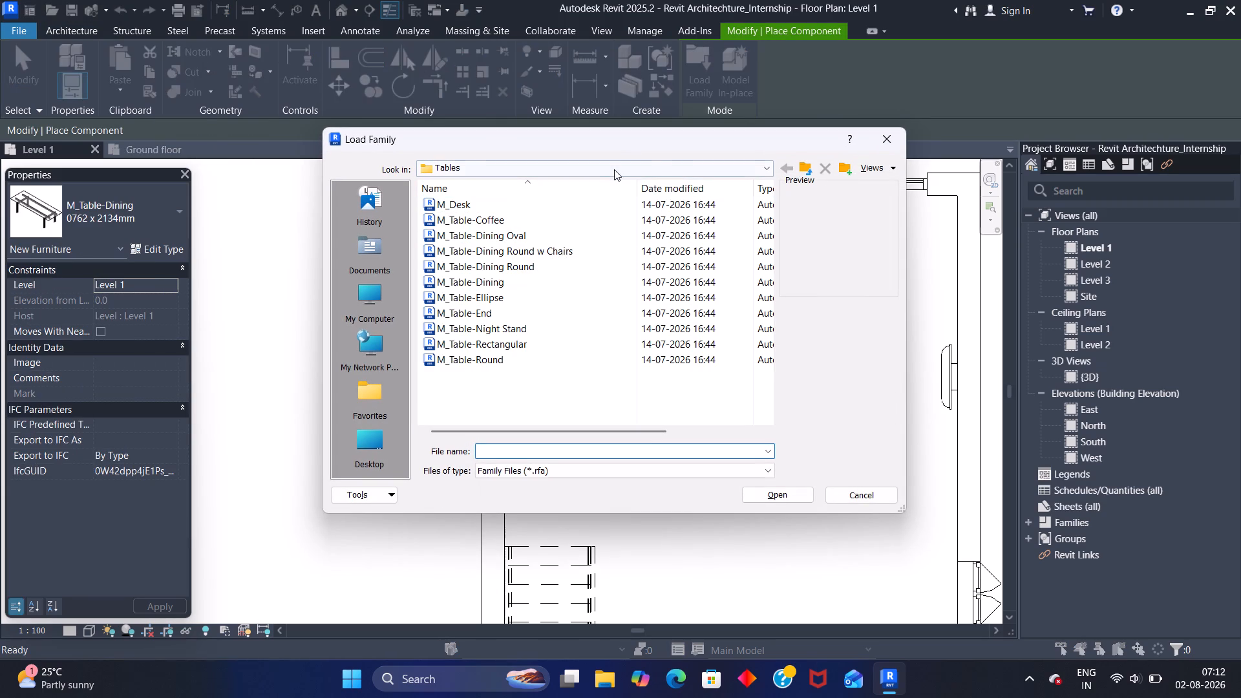
left_click(767, 165)
left_click(598, 279)
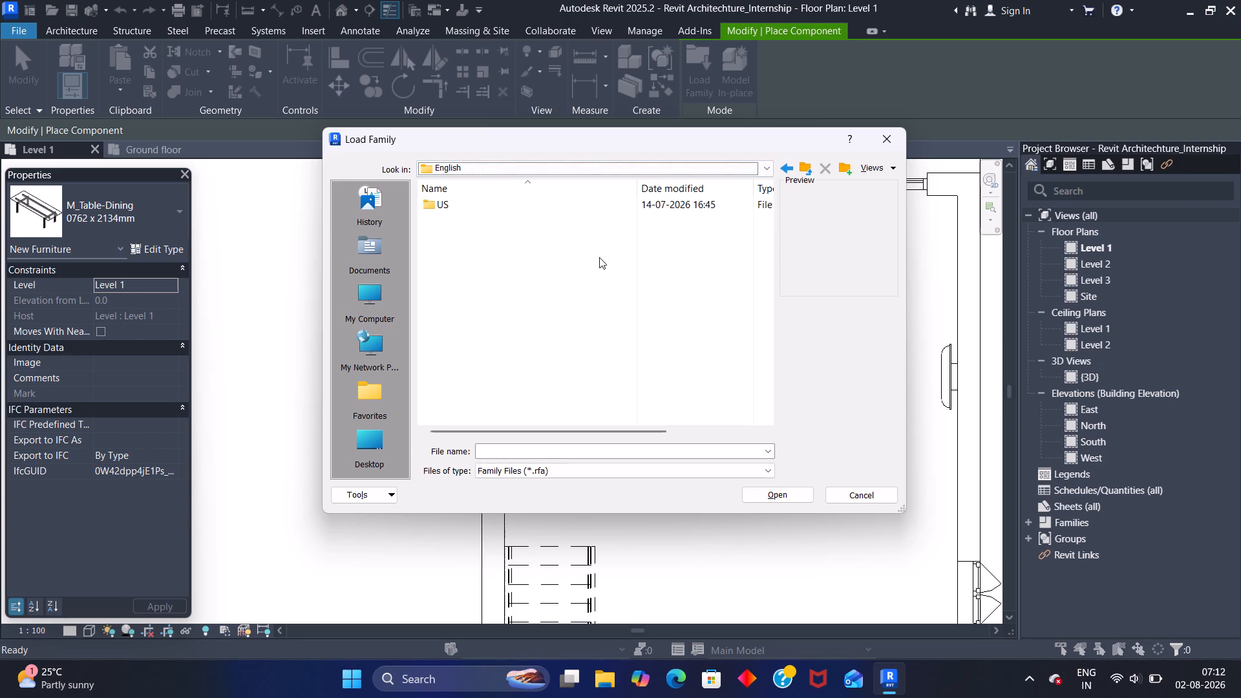
double_click(527, 202)
double_click(529, 202)
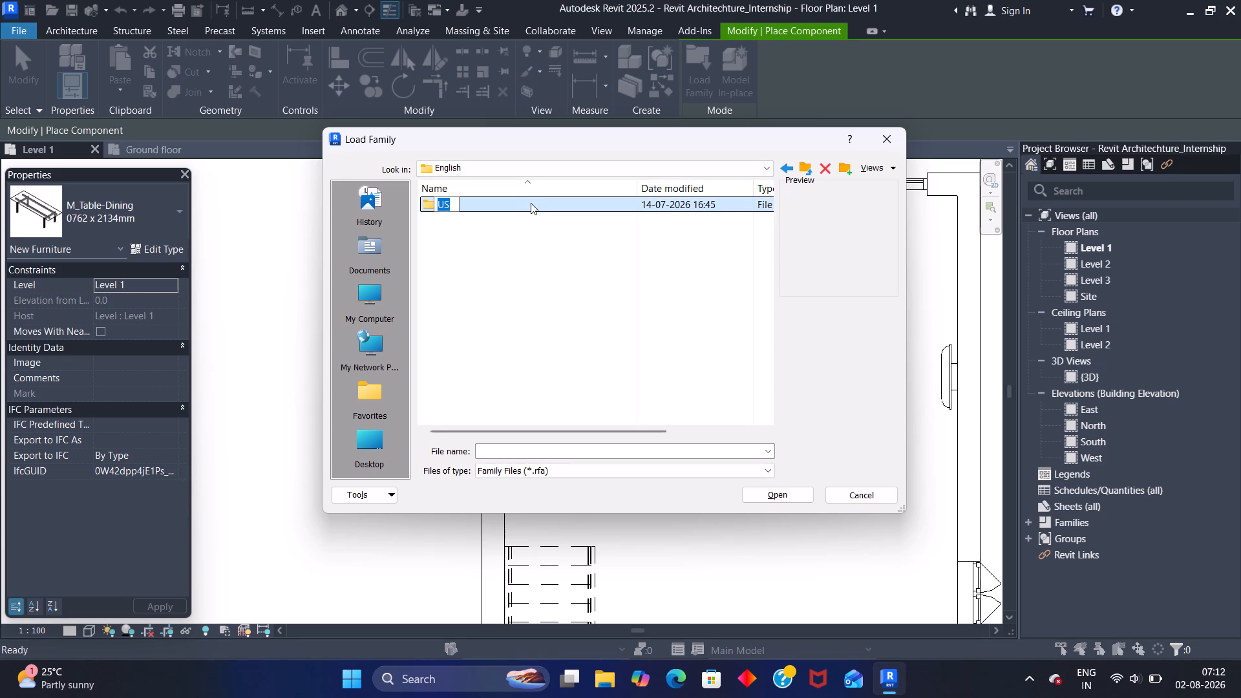
triple_click(530, 202)
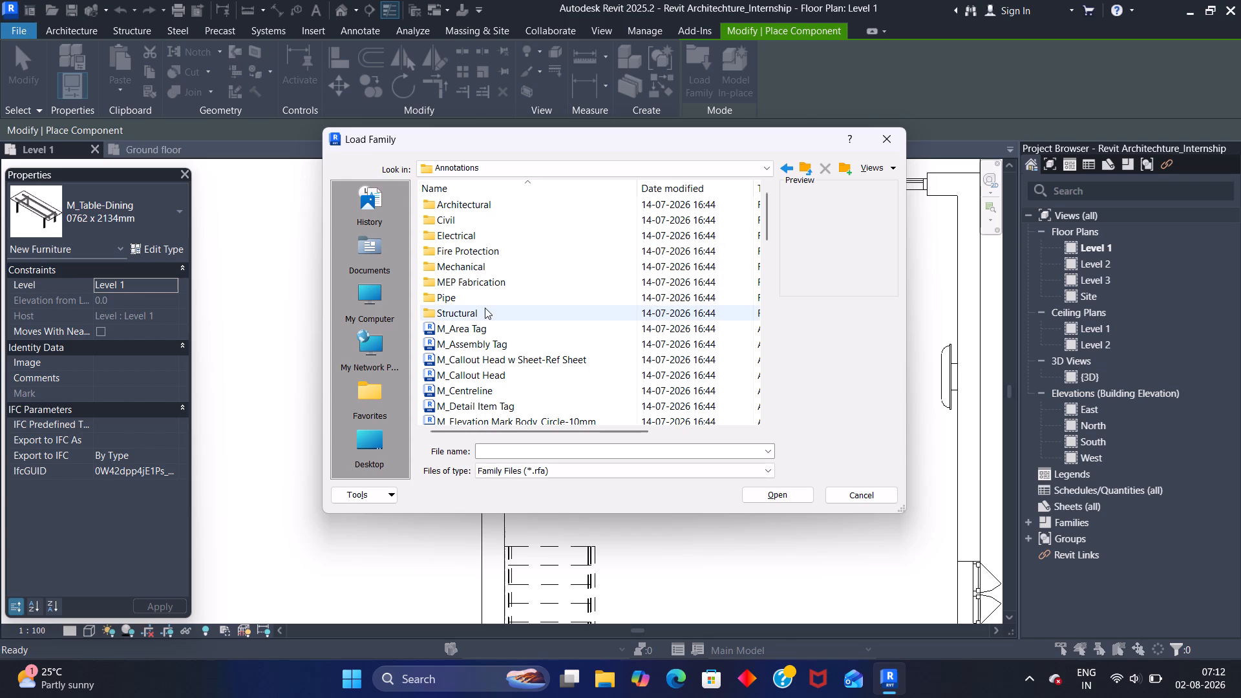
scroll(485, 308, "down", 1)
scroll(489, 262, "up", 1)
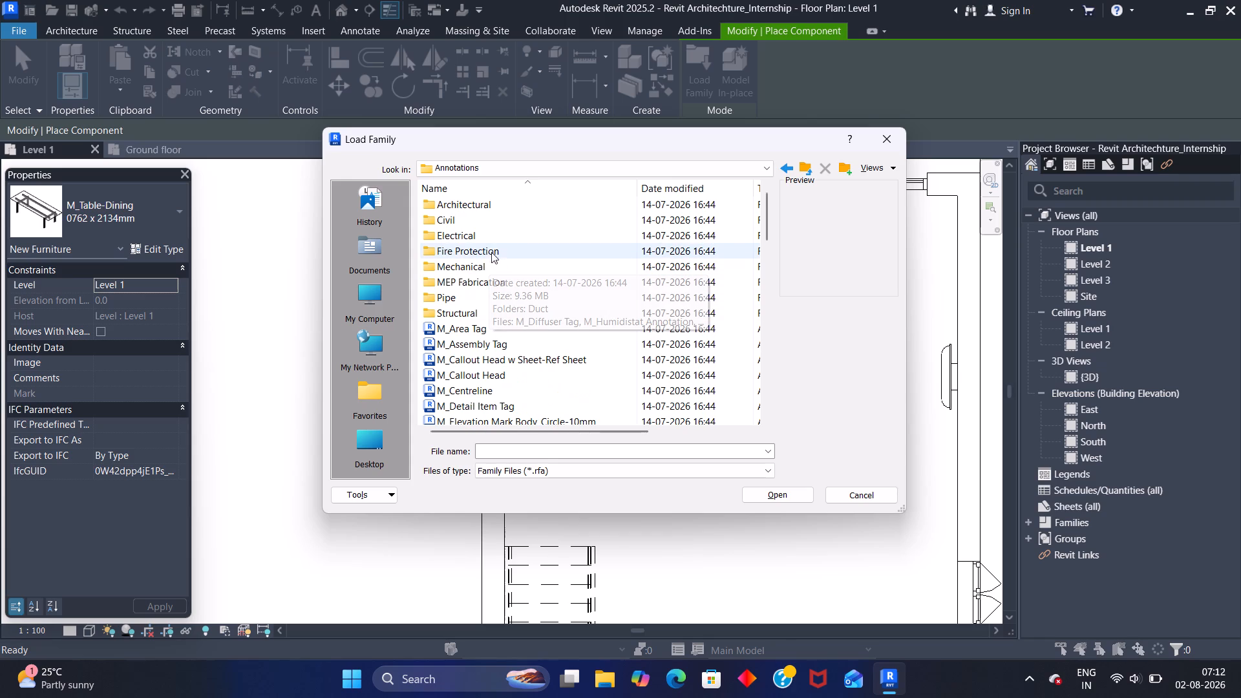
left_click(496, 203)
left_click(497, 208)
double_click(498, 209)
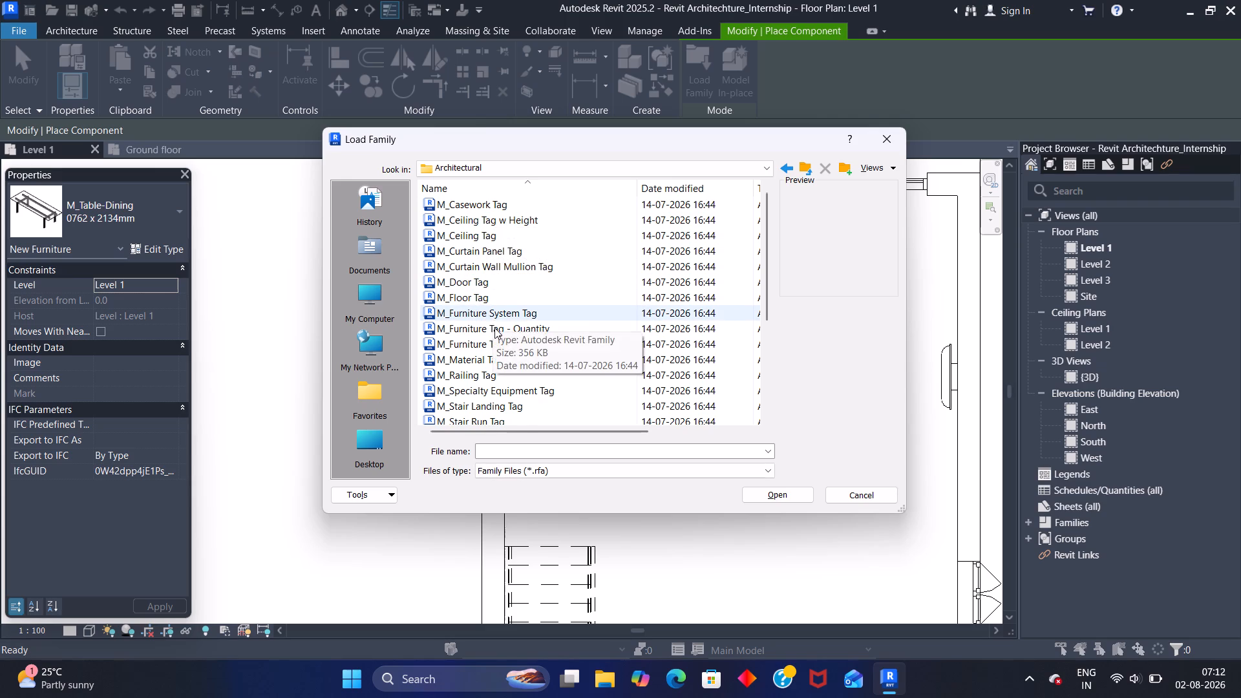
scroll(496, 328, "down", 8)
scroll(497, 302, "up", 6)
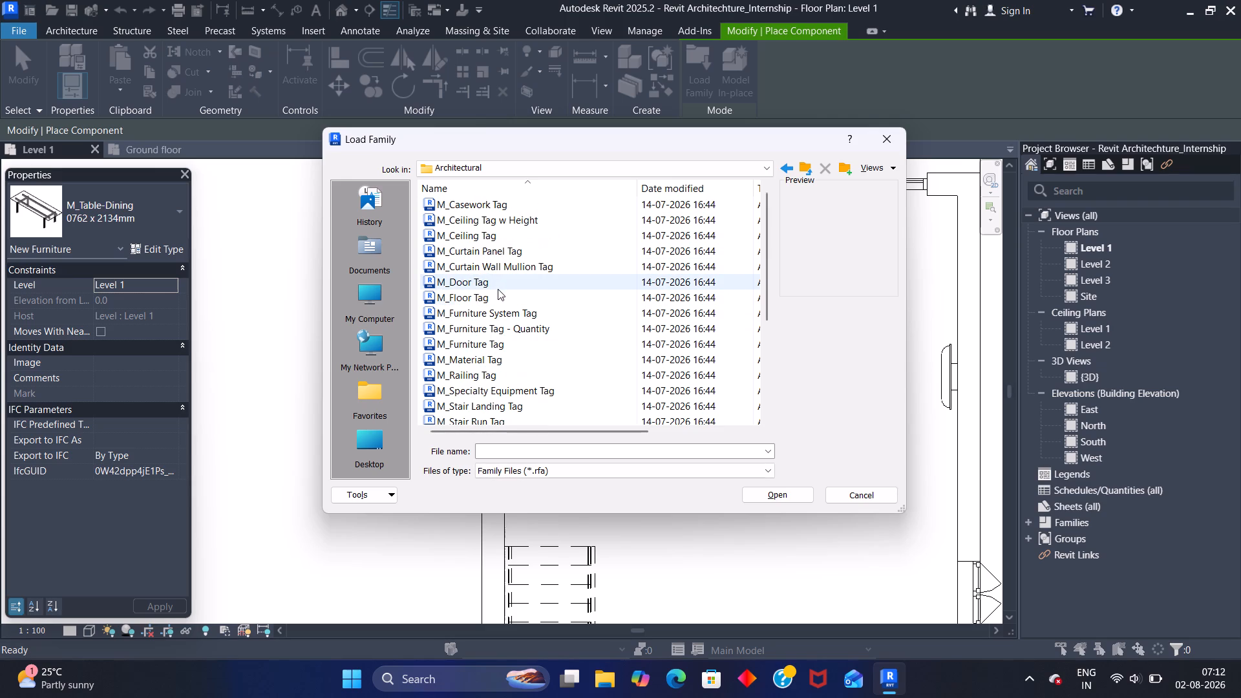
scroll(498, 289, "up", 5)
left_click(781, 172)
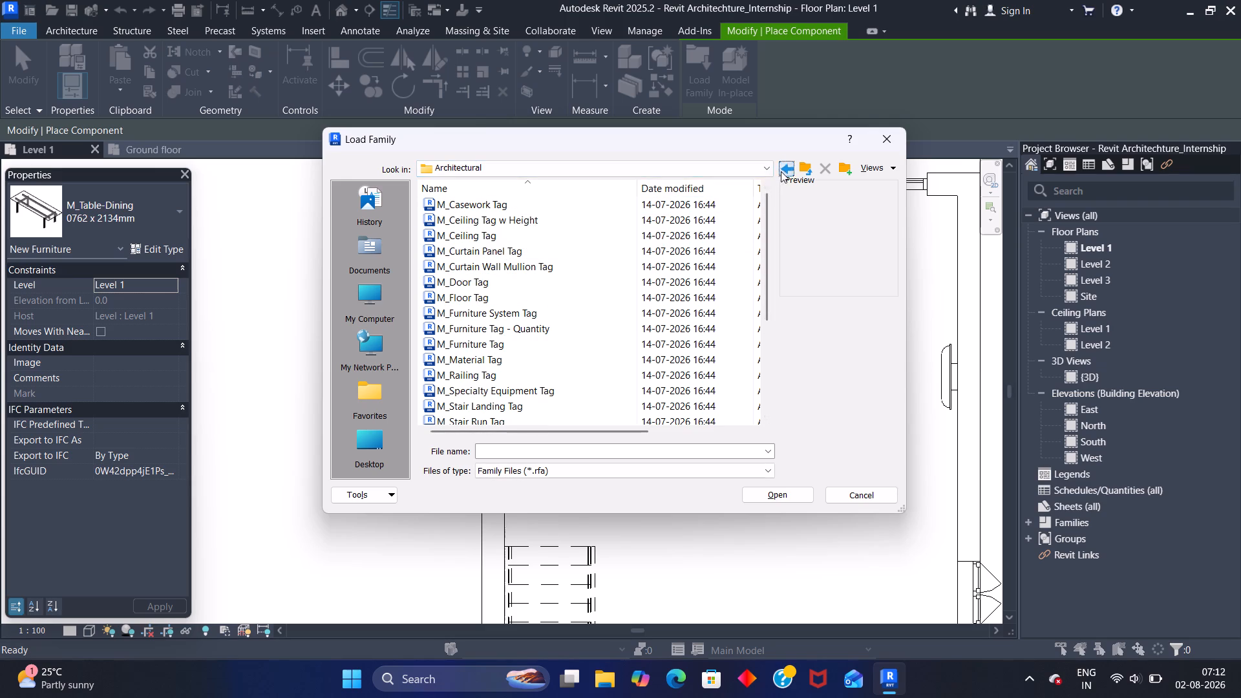
Look through the families listed directly in the Annotations folder, and return to the US library folder.
scroll(553, 285, "down", 10)
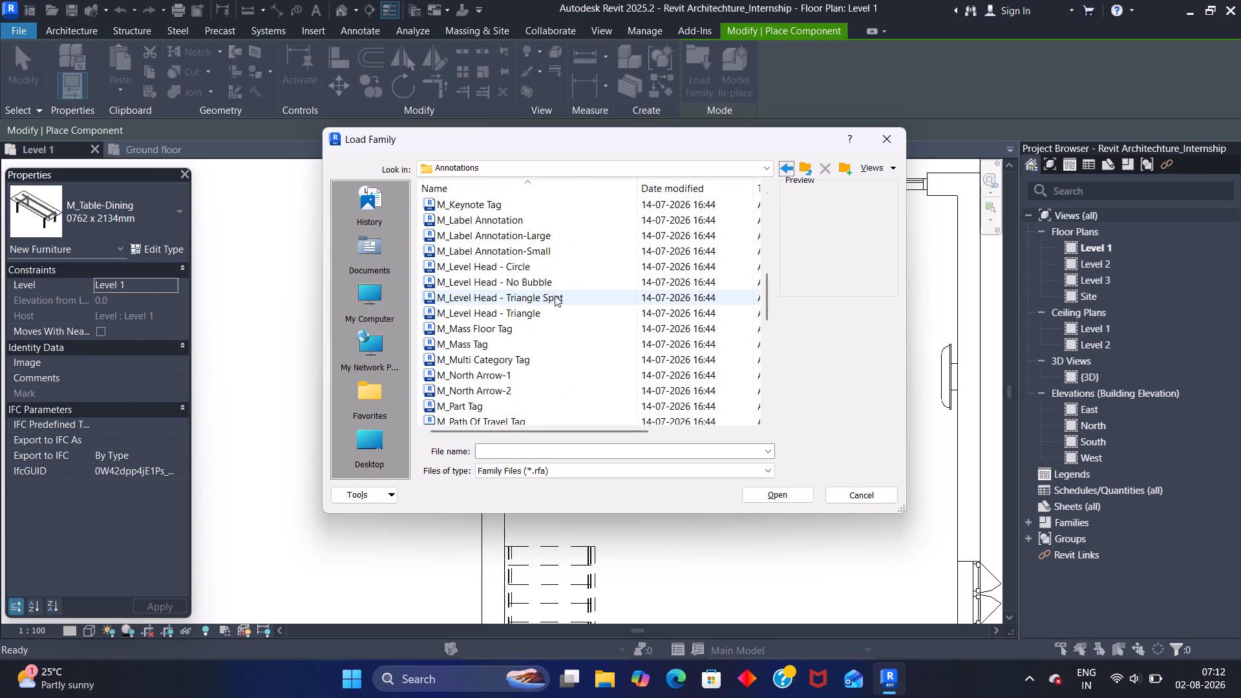
scroll(555, 295, "down", 7)
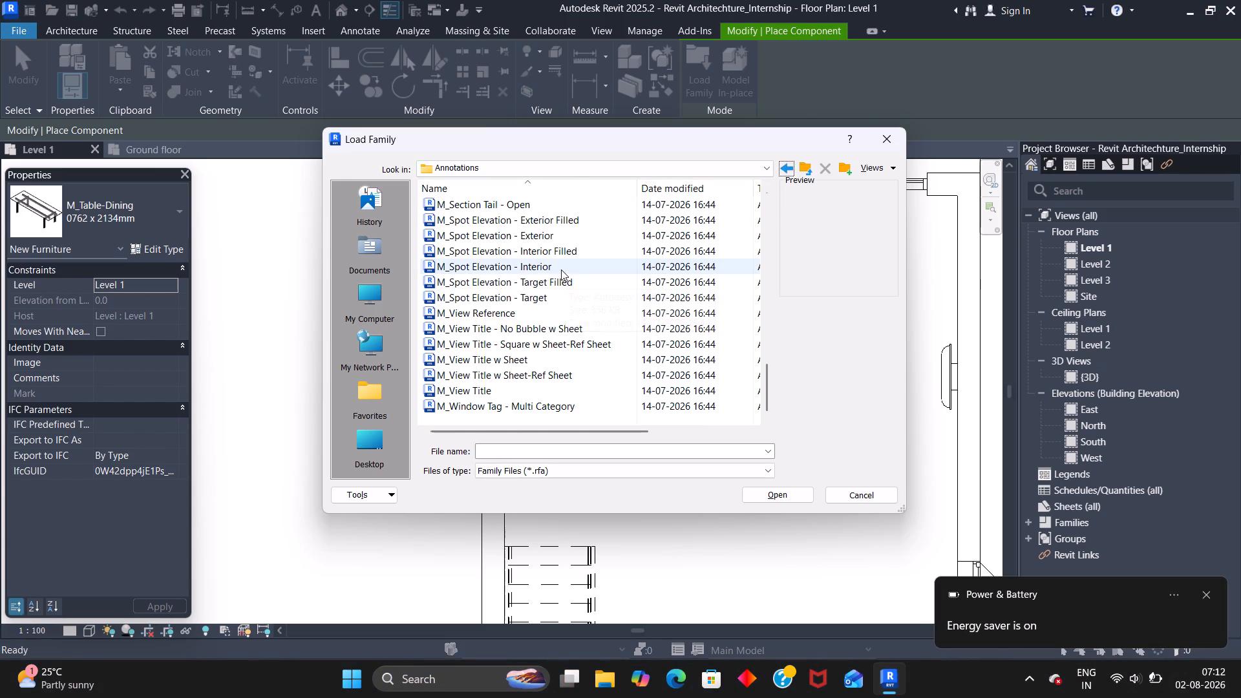
scroll(562, 270, "up", 15)
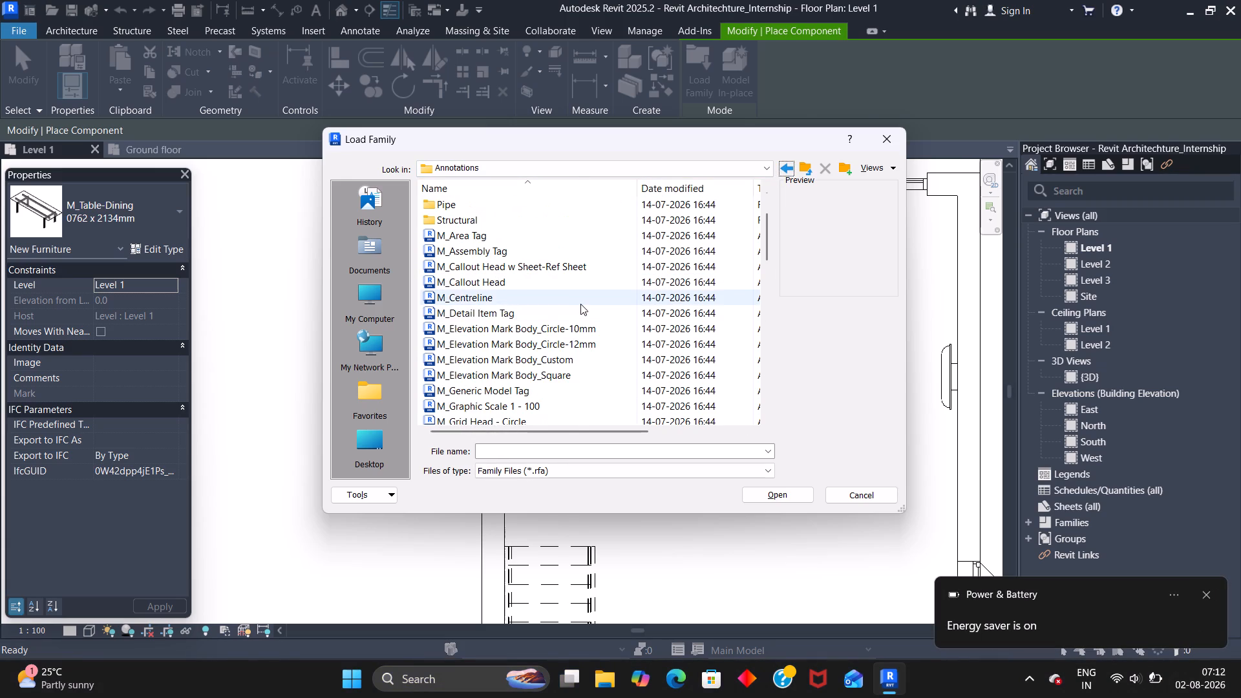
scroll(582, 299, "up", 4)
scroll(629, 268, "up", 1)
left_click(786, 173)
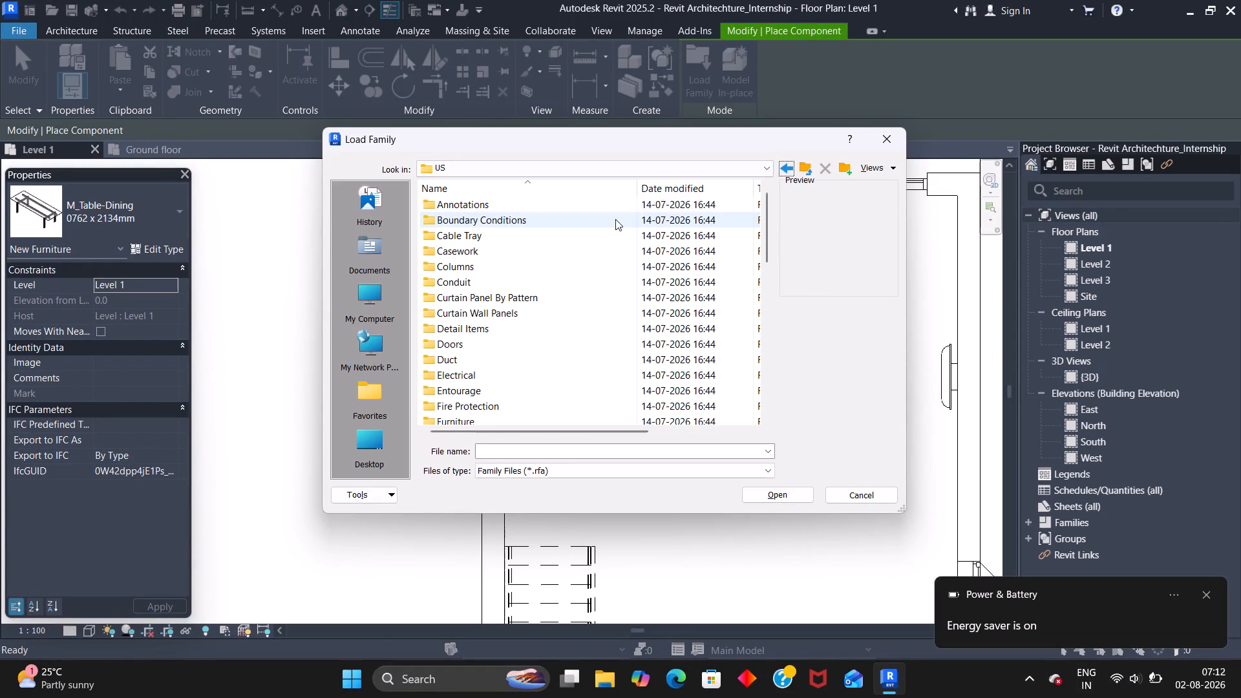
Preview the cabinet and shelf families in the Storage subfolder of Furniture System, and return to the US library folder.
scroll(538, 282, "down", 3)
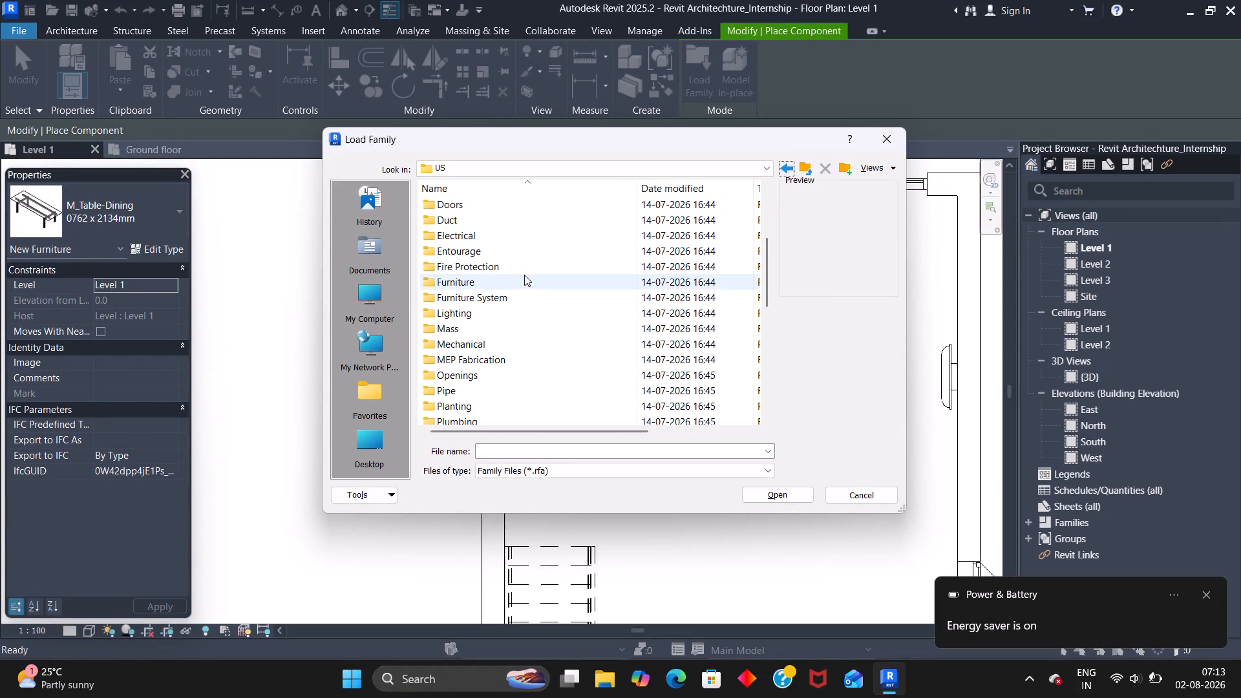
left_click(506, 281)
double_click(516, 290)
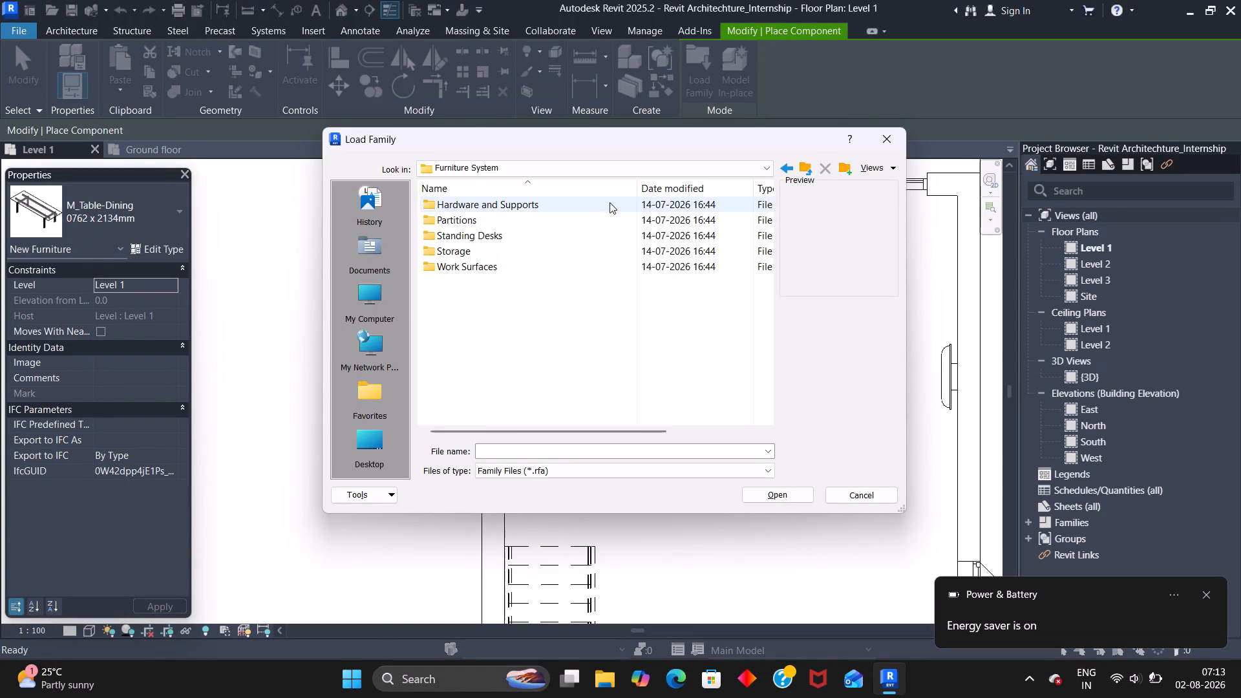
triple_click(500, 234)
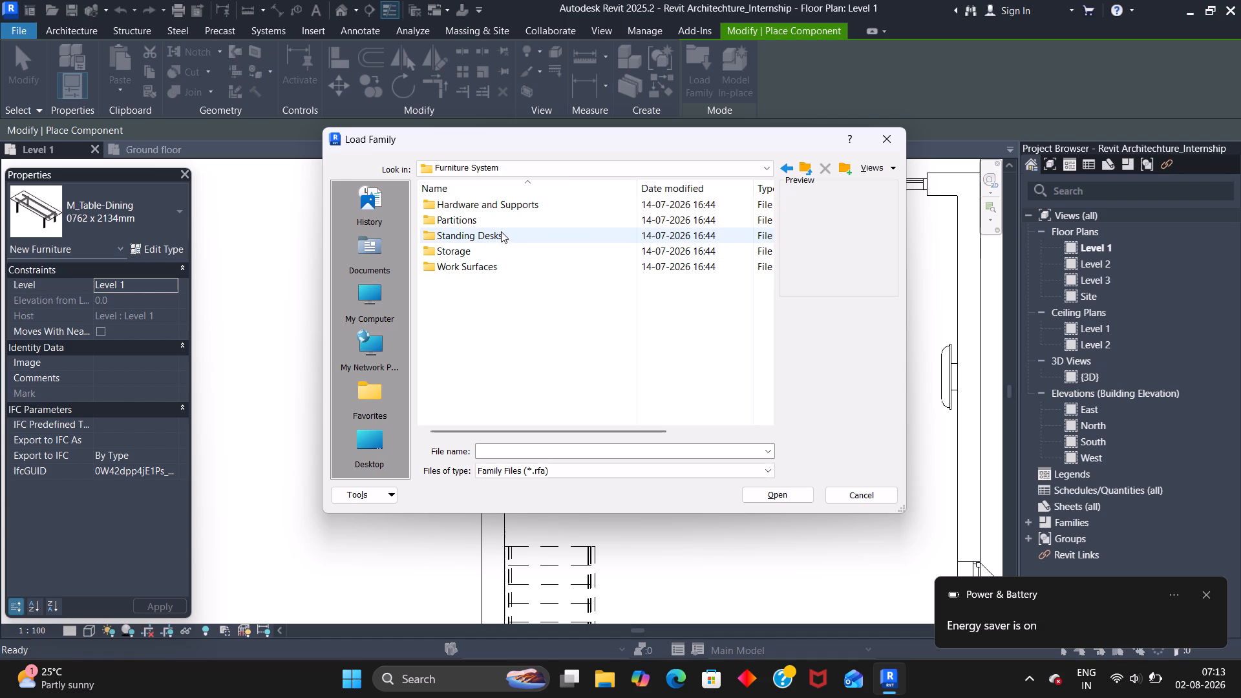
left_click(535, 232)
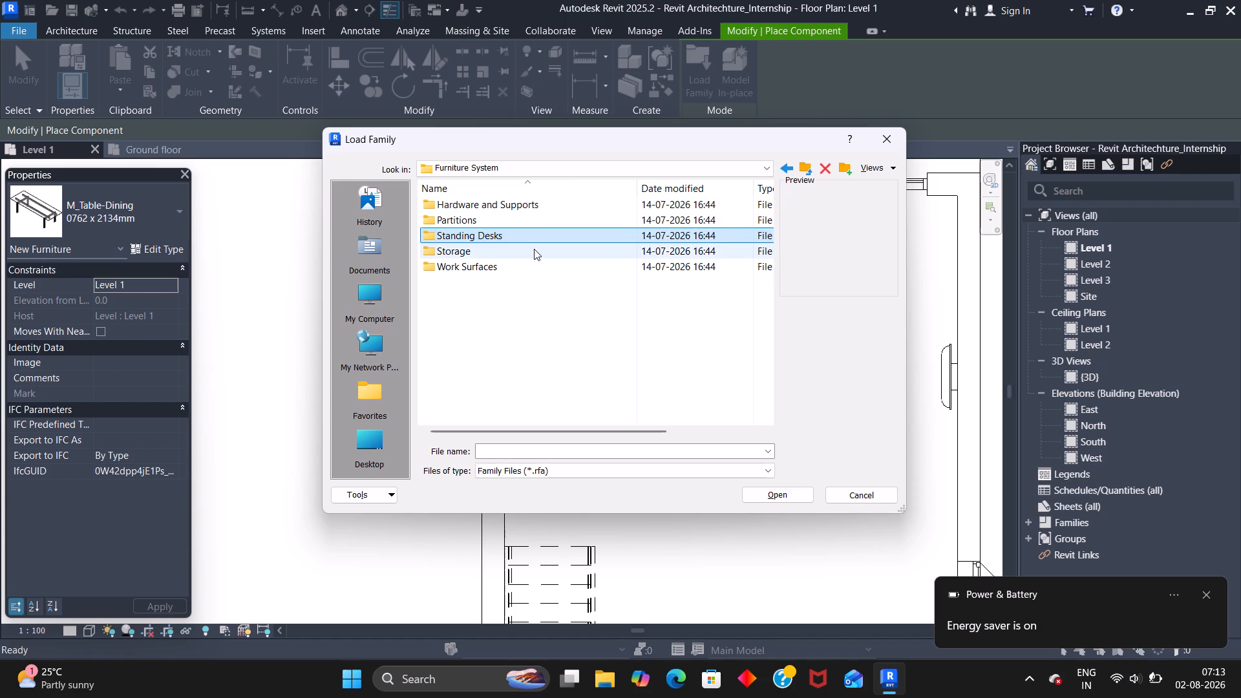
double_click(532, 251)
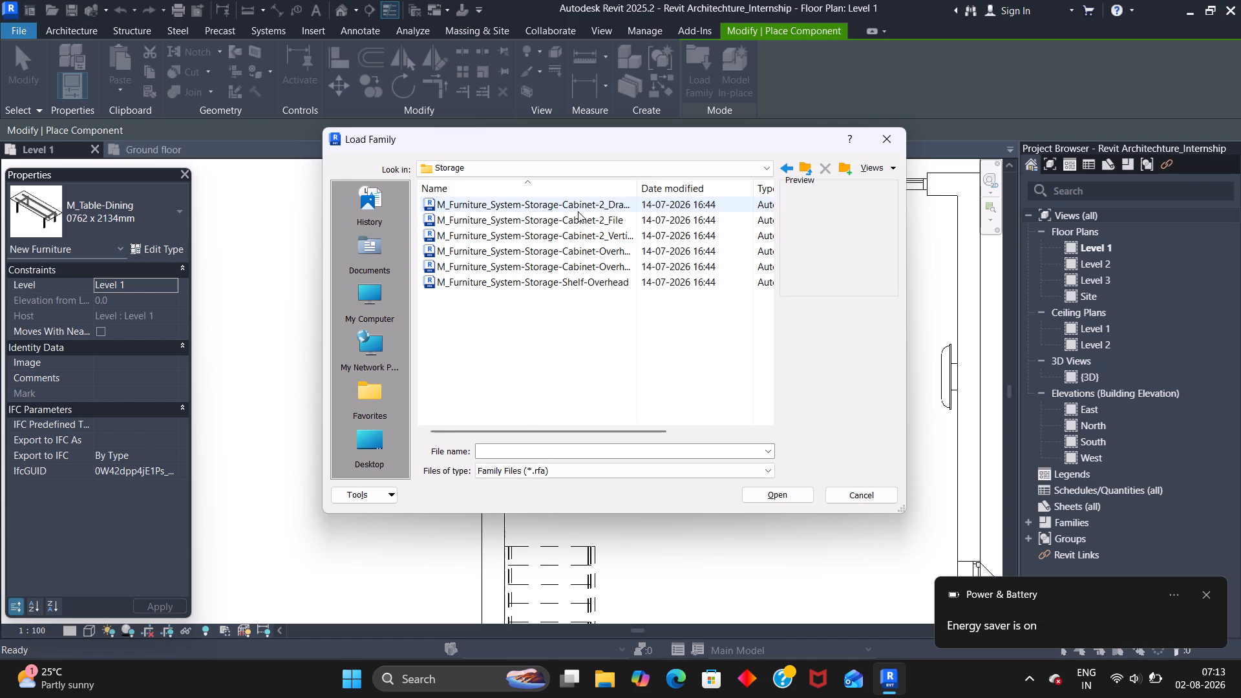
left_click(578, 211)
left_click(572, 221)
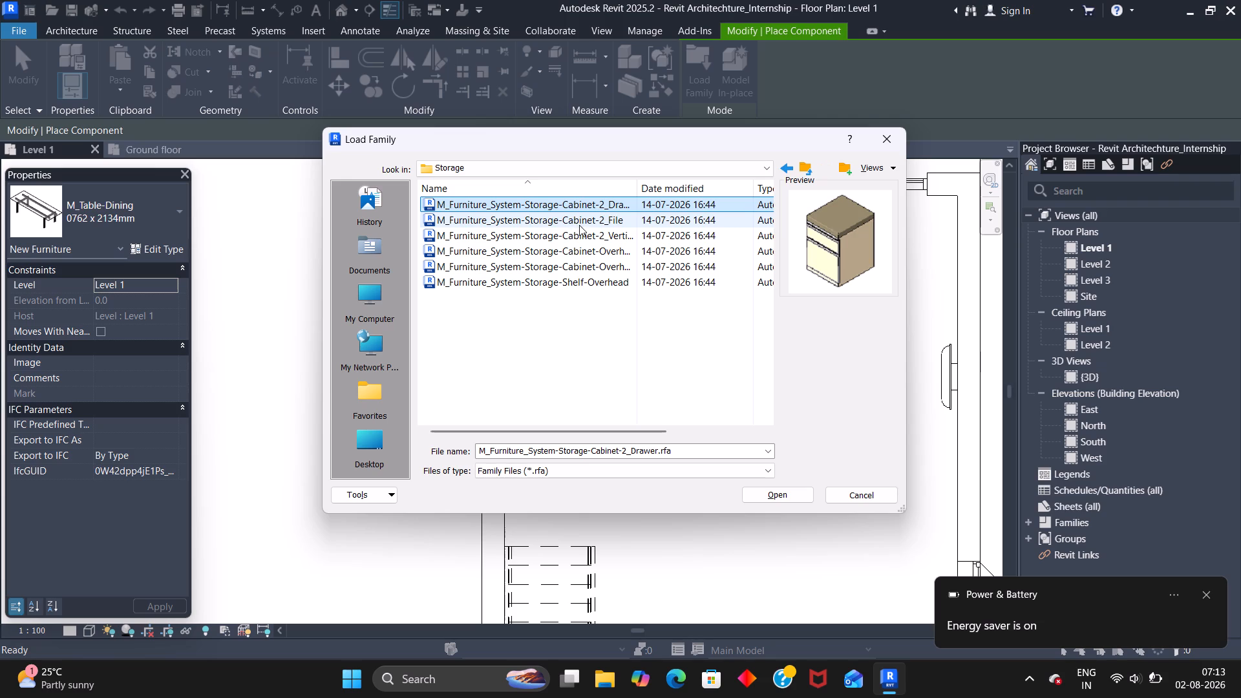
left_click(579, 231)
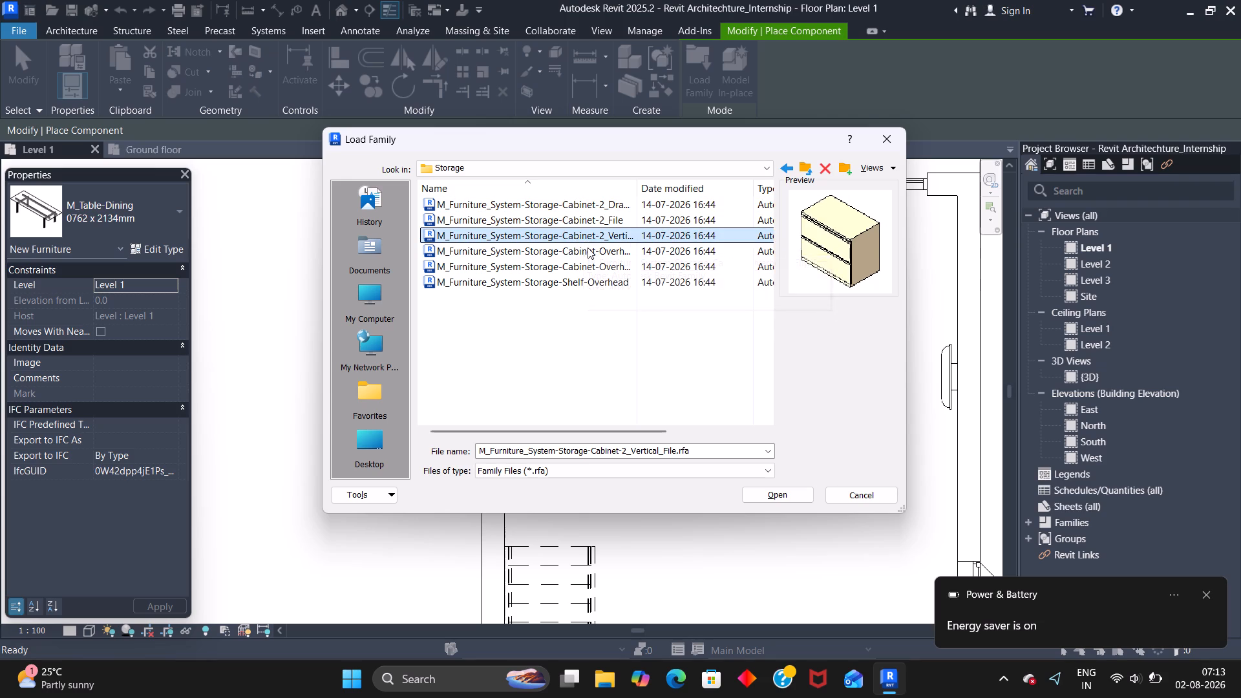
left_click(589, 248)
left_click(589, 264)
left_click(589, 278)
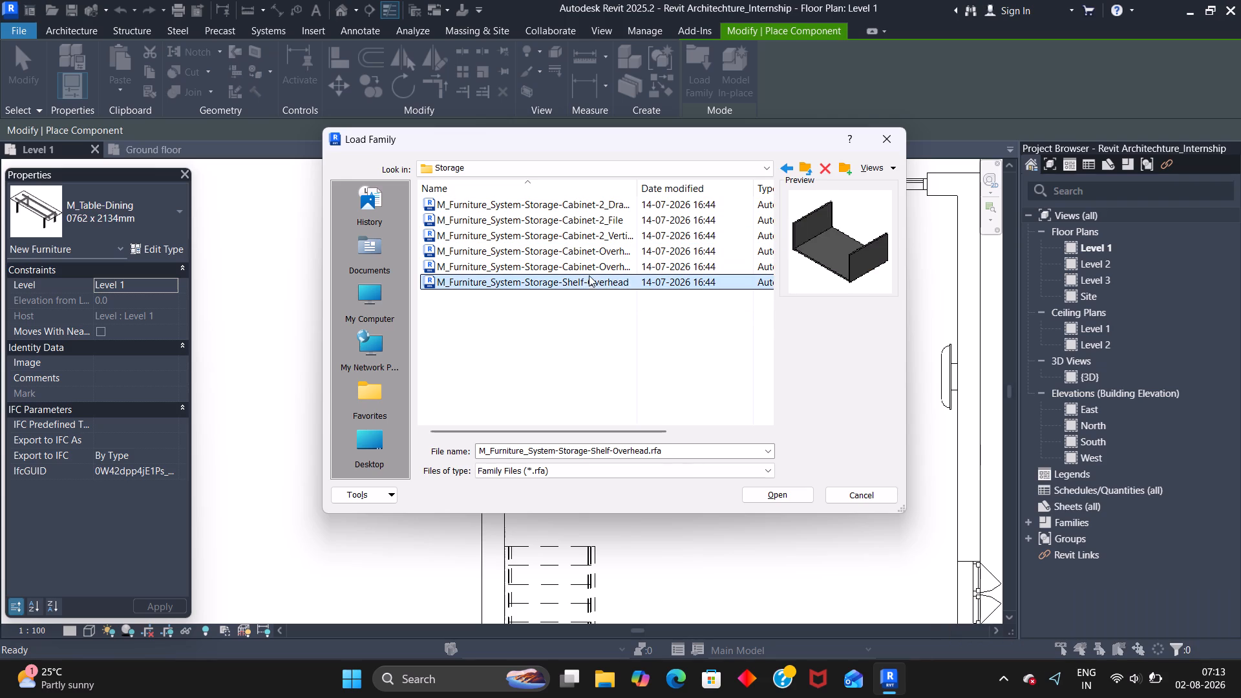
left_click(785, 165)
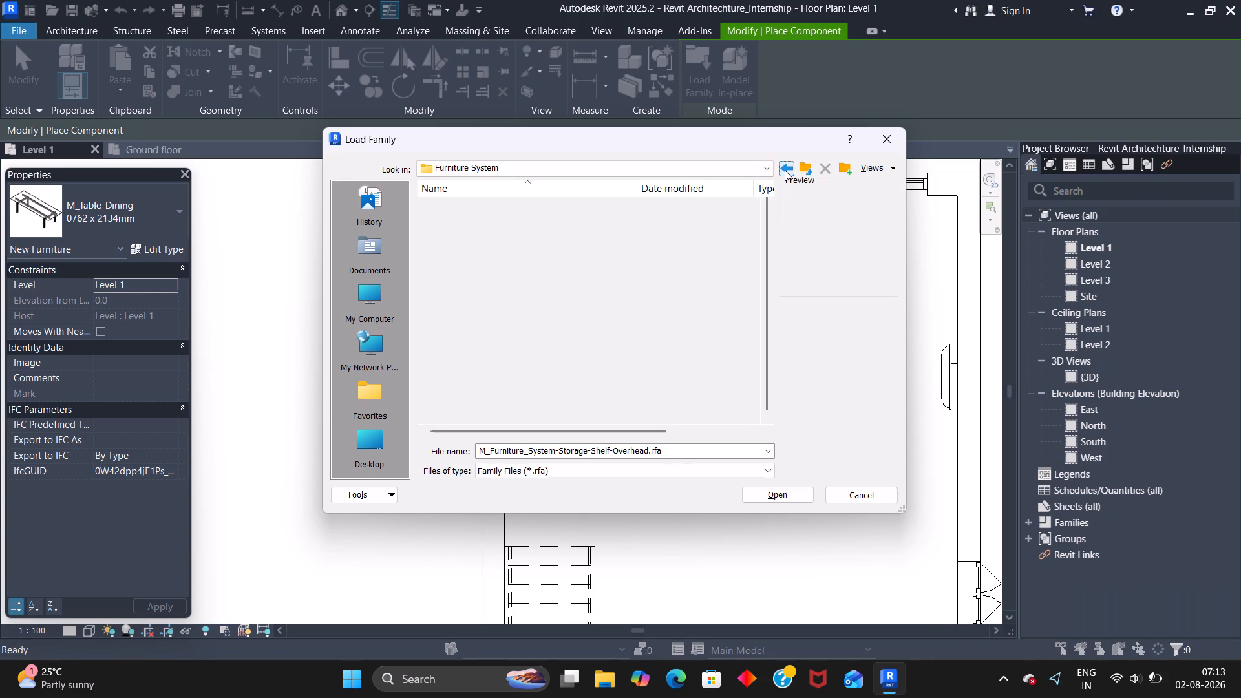
left_click(785, 170)
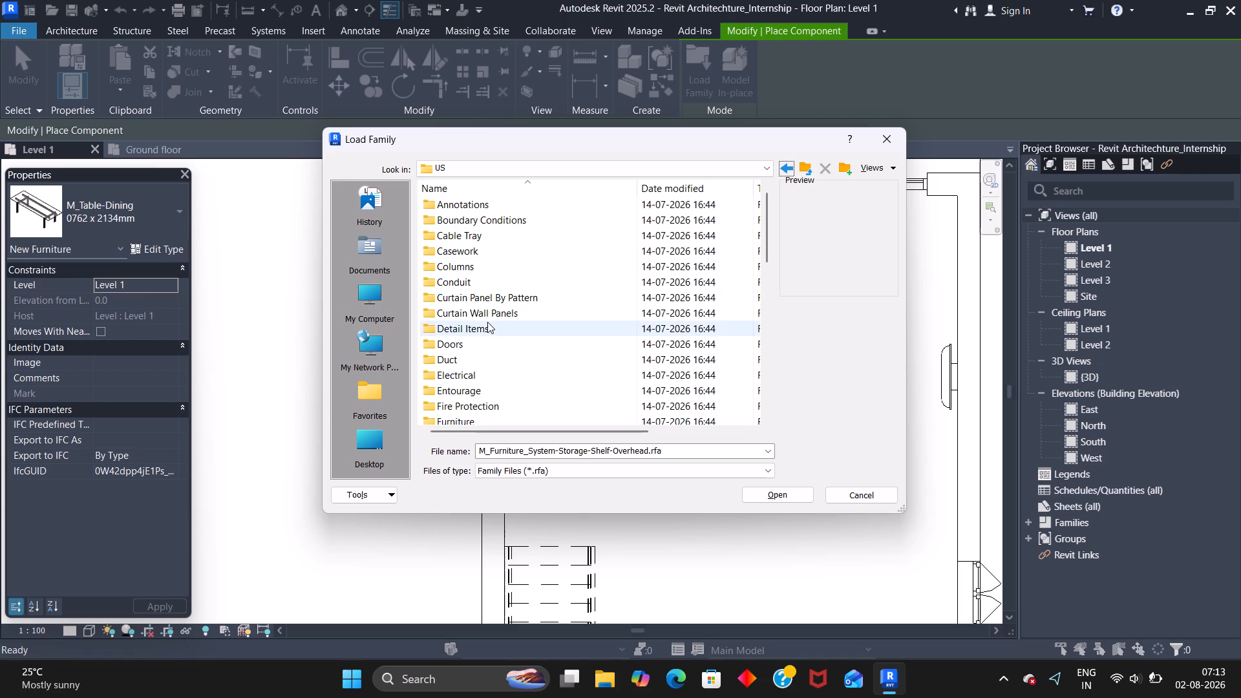
Open the Furniture folder of the US library.
scroll(489, 324, "down", 2)
left_click(468, 331)
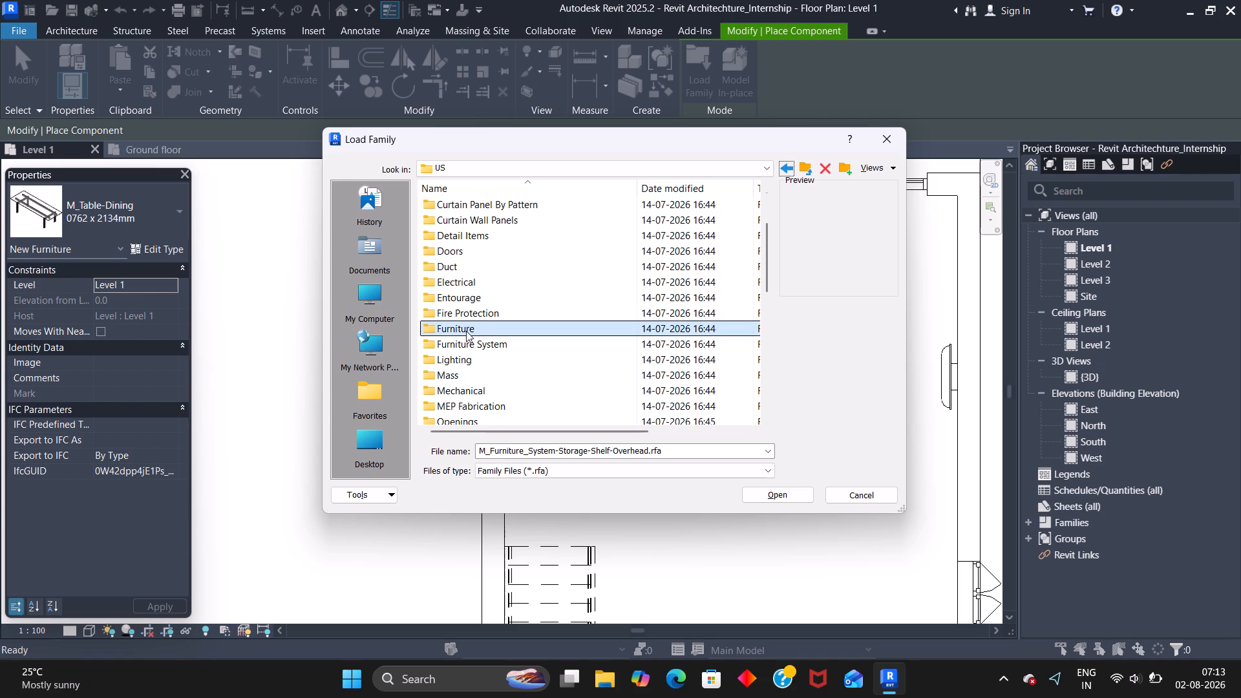
left_click(463, 330)
left_click(492, 330)
left_click(497, 328)
double_click(501, 322)
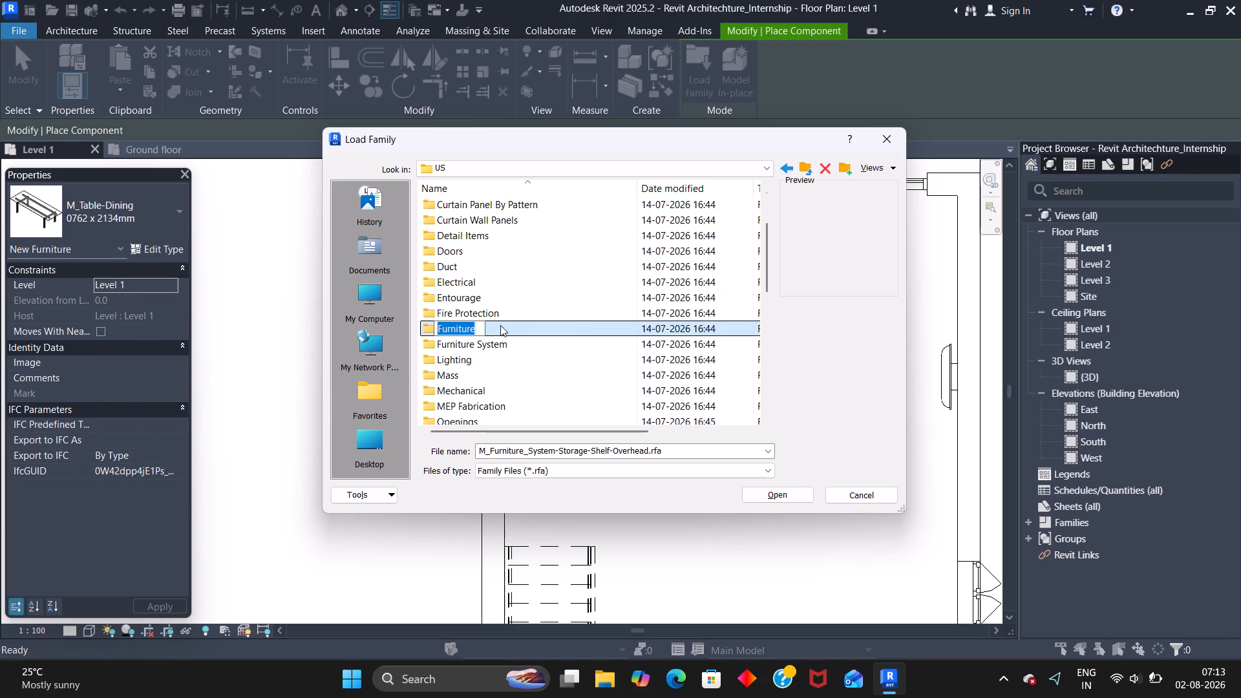
left_click(529, 304)
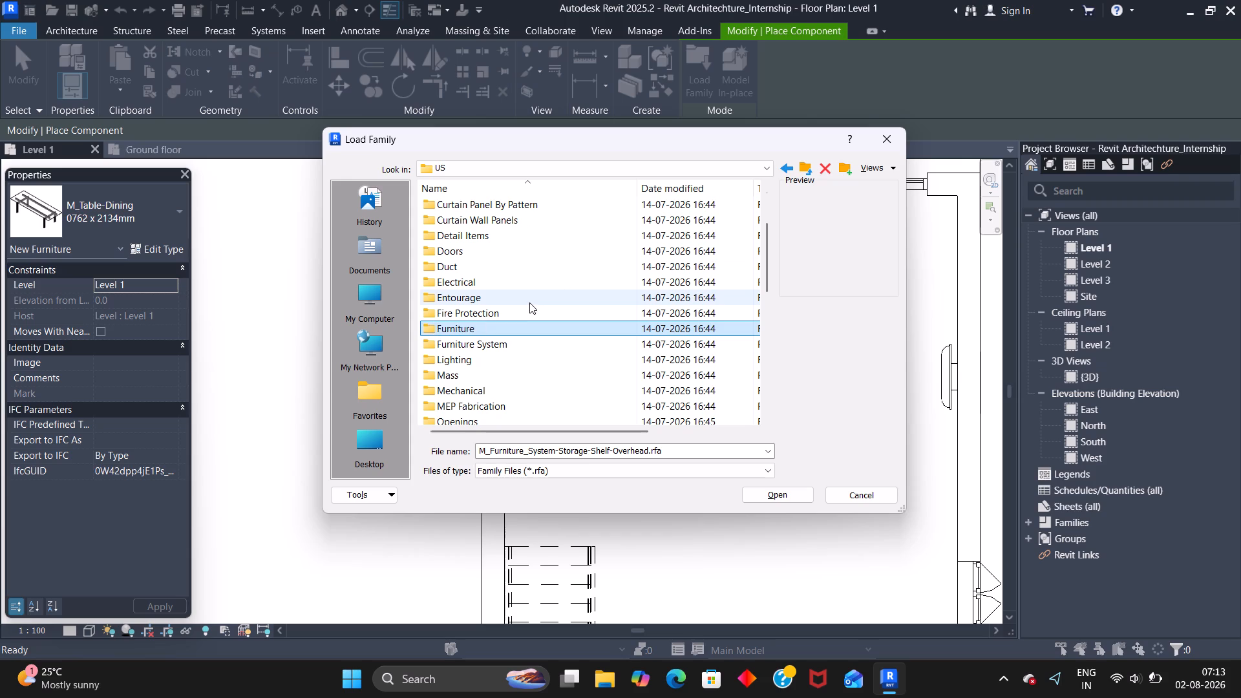
double_click(523, 326)
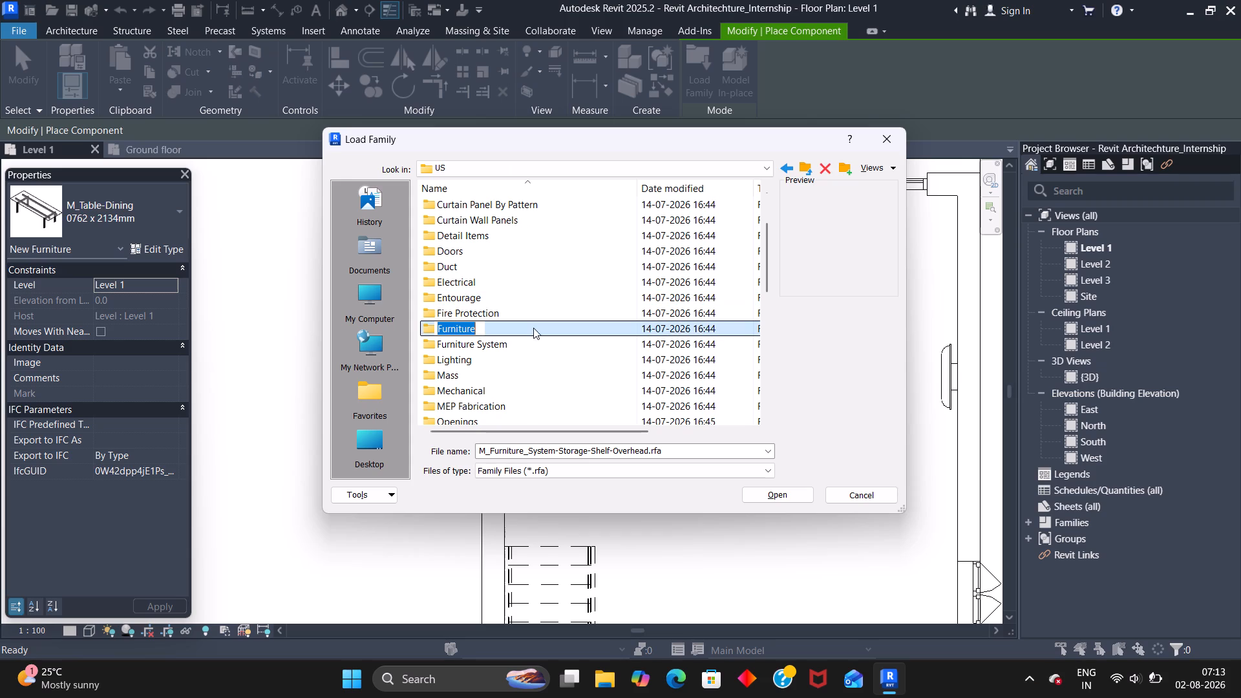
double_click(533, 328)
left_click(508, 311)
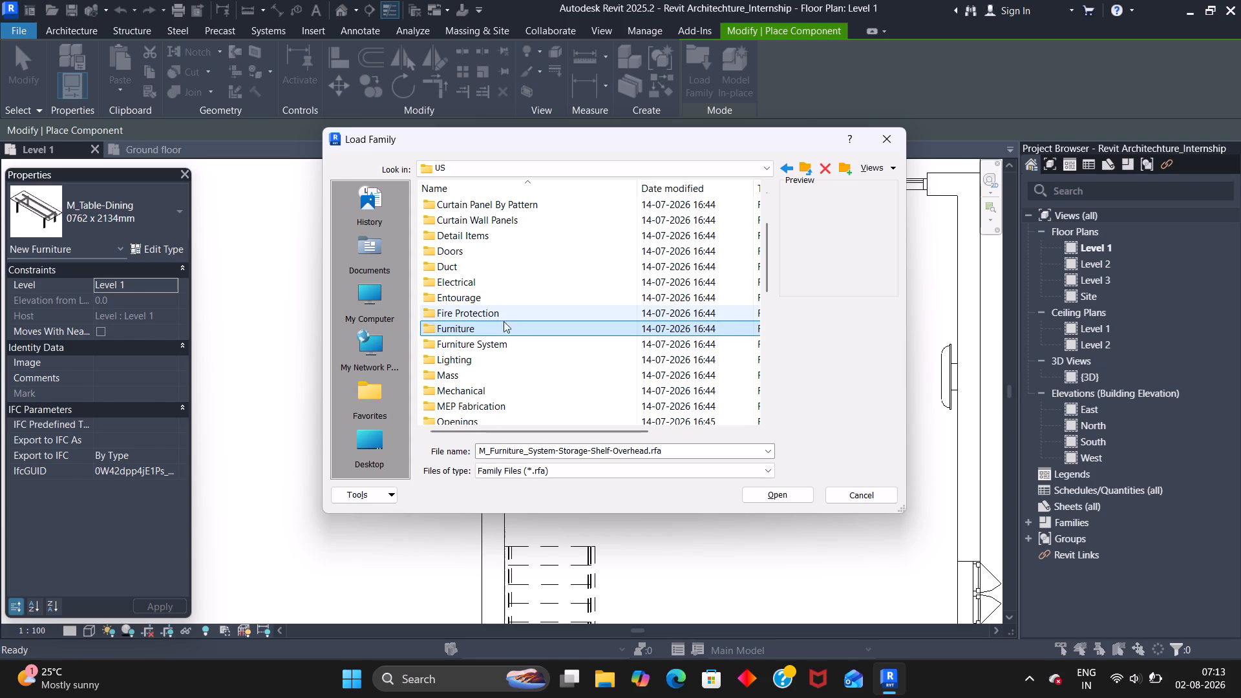
double_click(502, 324)
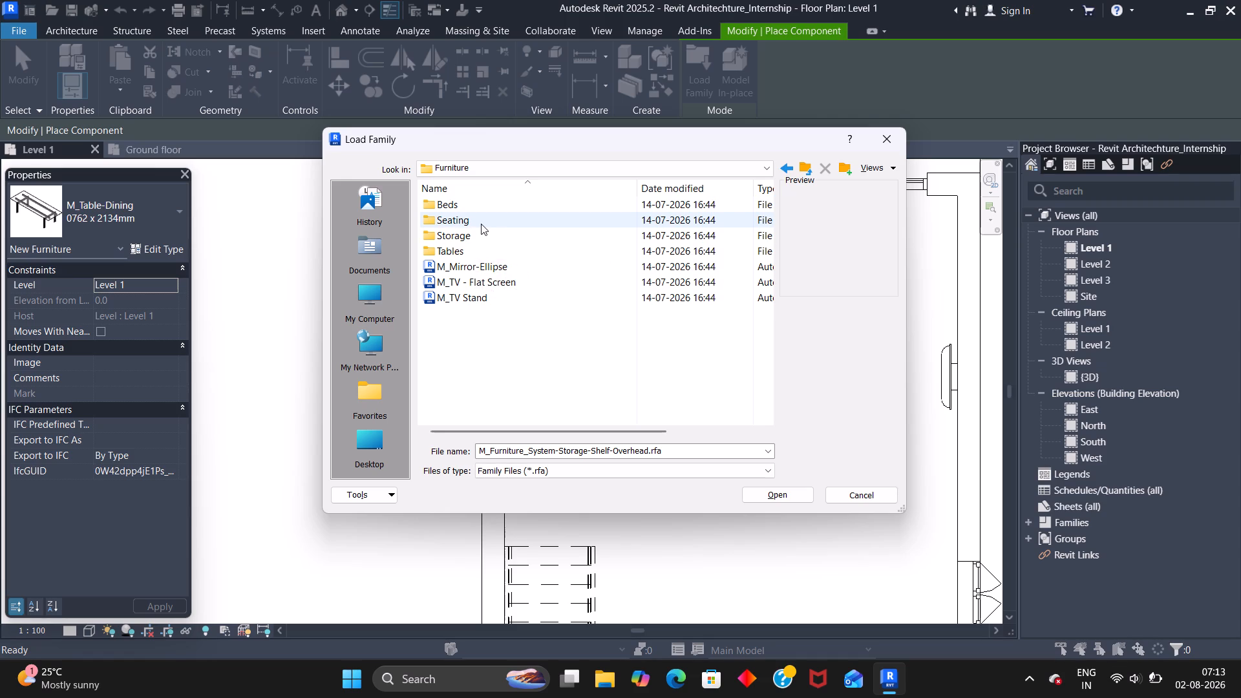
Preview the bench, chair and sofa families in the Seating subfolder, and return to the Furniture folder.
double_click(491, 224)
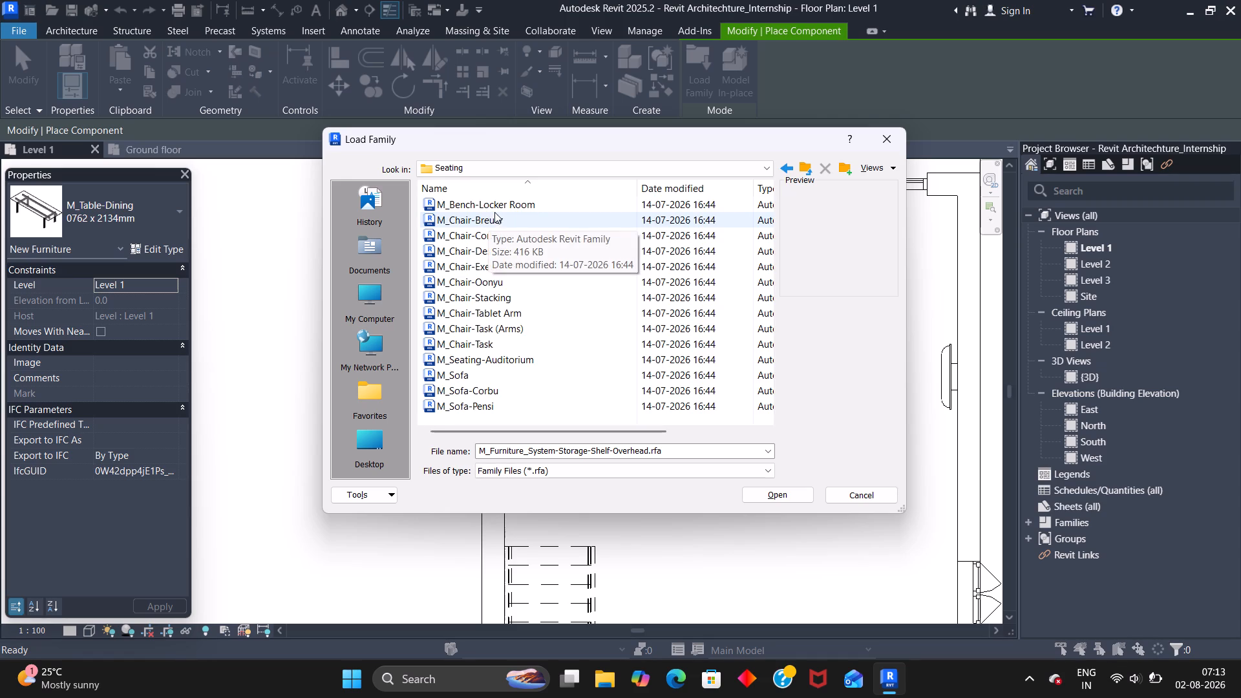
left_click(496, 207)
left_click(496, 220)
left_click(496, 240)
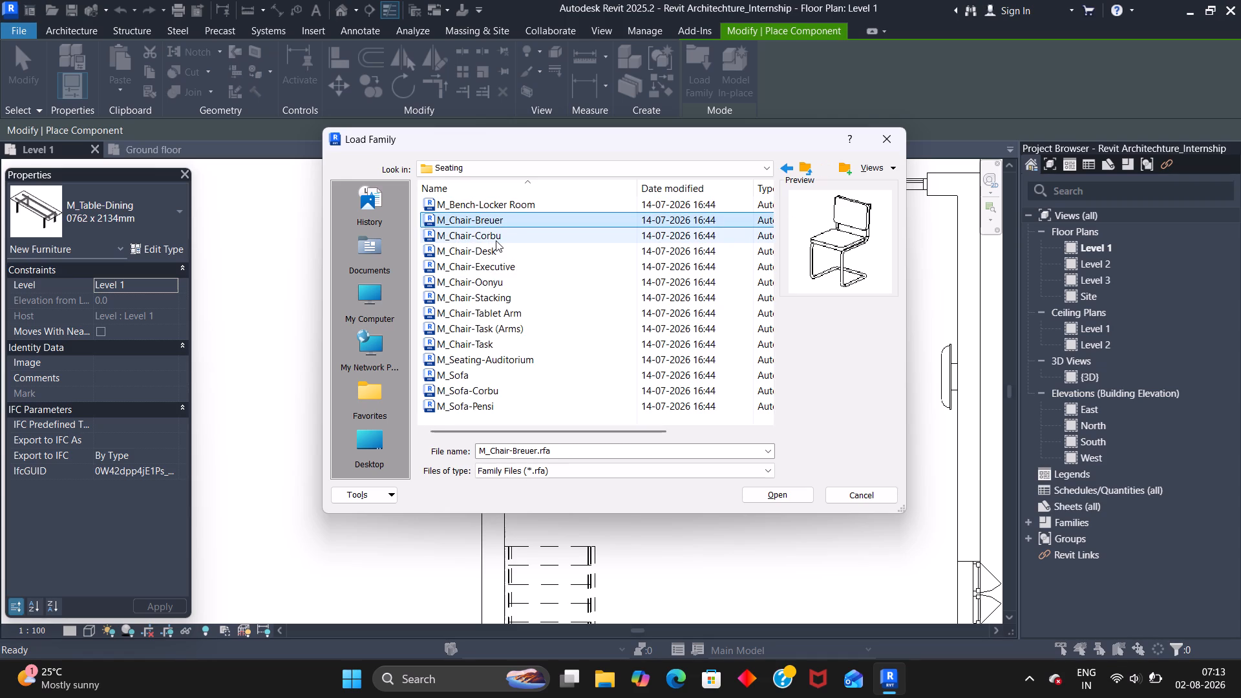
left_click(502, 225)
left_click(497, 246)
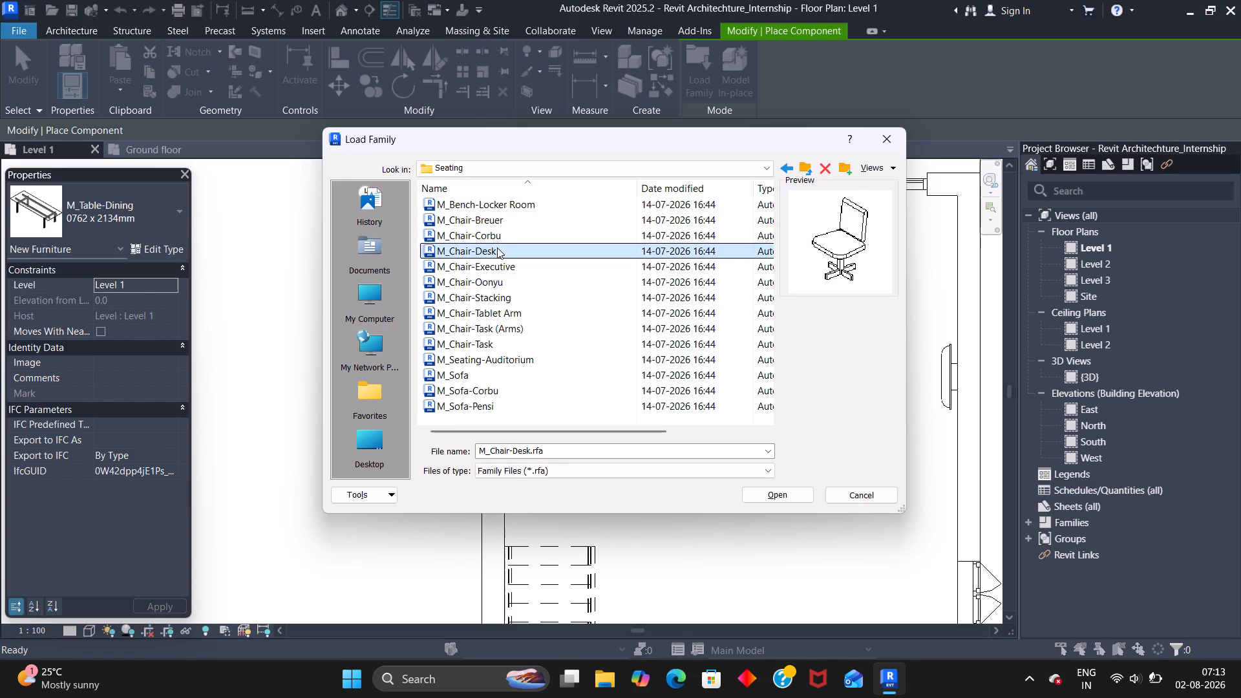
left_click(496, 261)
left_click(496, 280)
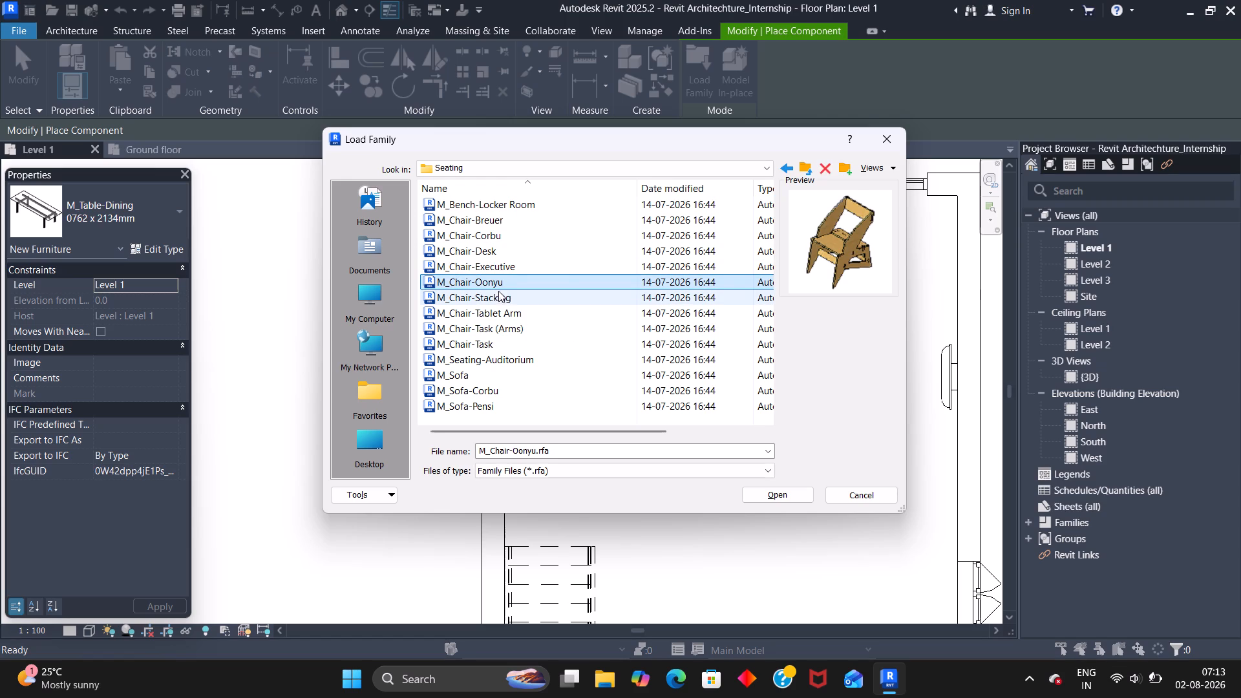
left_click(498, 294)
left_click(507, 312)
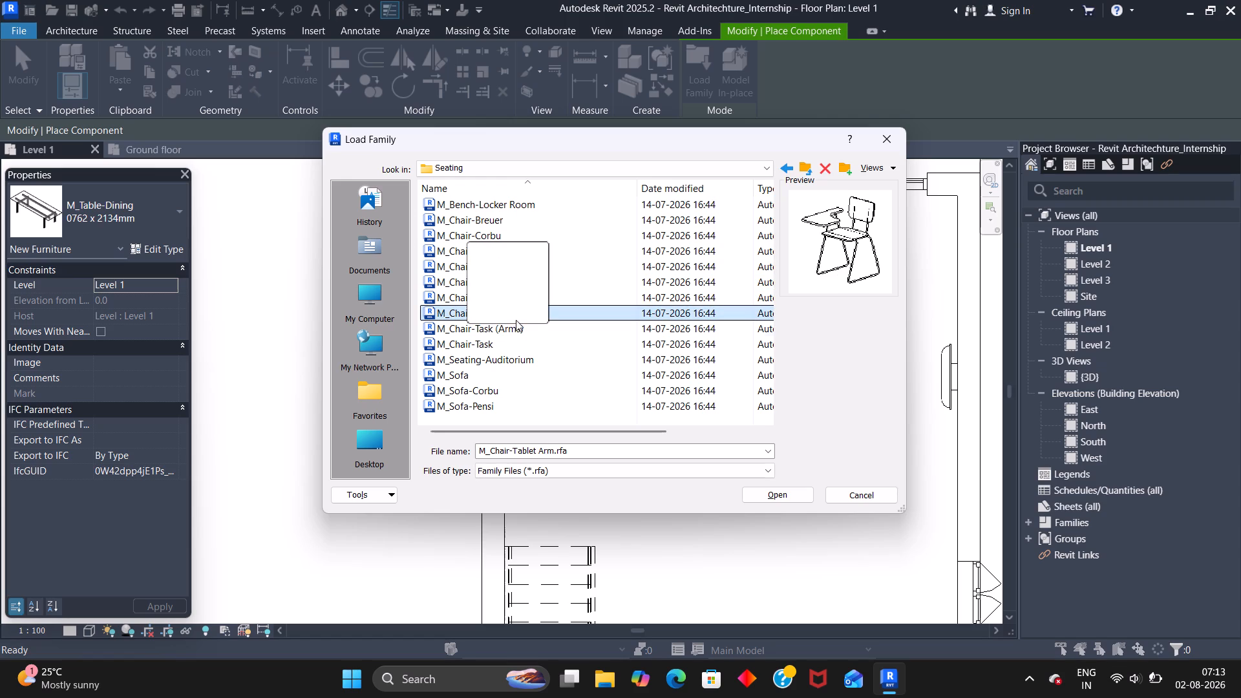
left_click(520, 326)
left_click(527, 338)
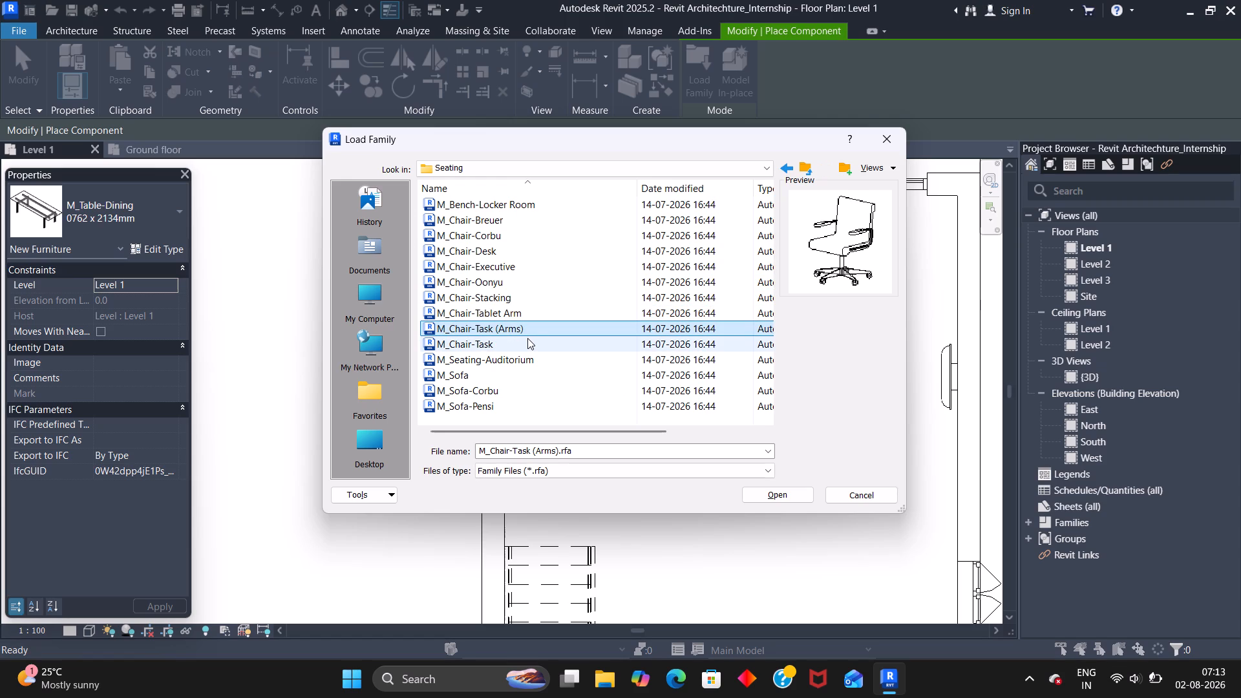
left_click(531, 353)
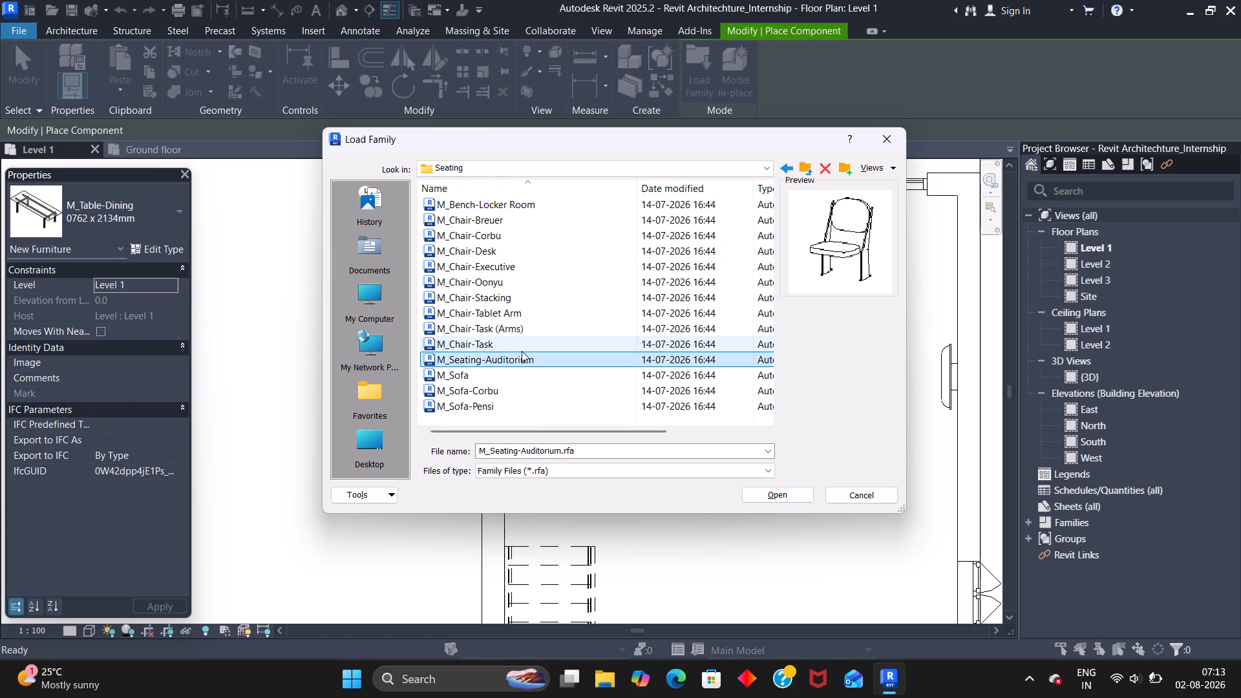
left_click(494, 377)
left_click(489, 389)
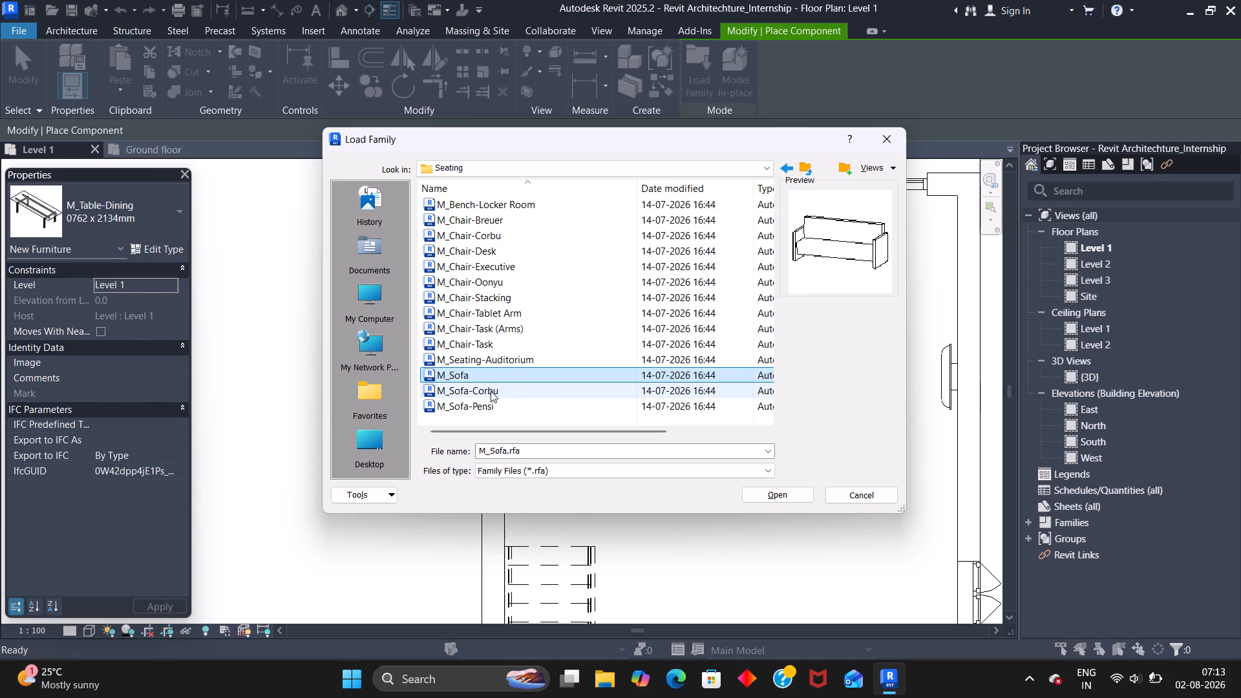
left_click(486, 407)
scroll(477, 244, "up", 3)
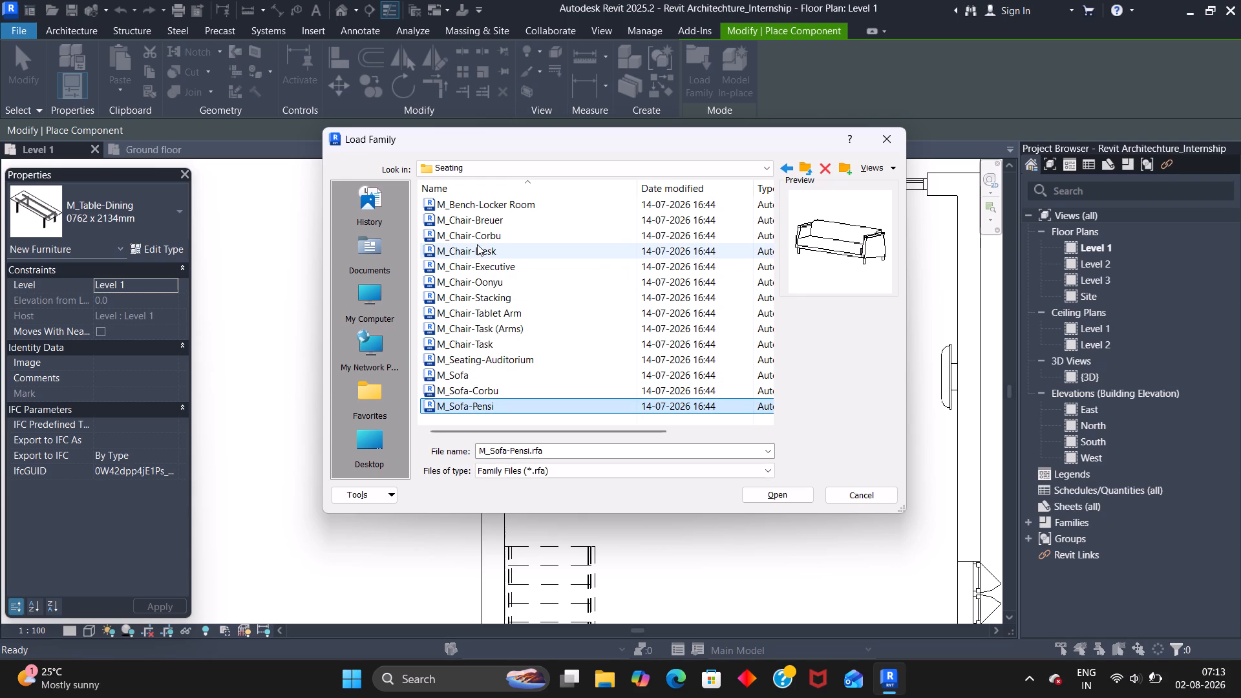
scroll(478, 249, "down", 2)
scroll(602, 244, "up", 5)
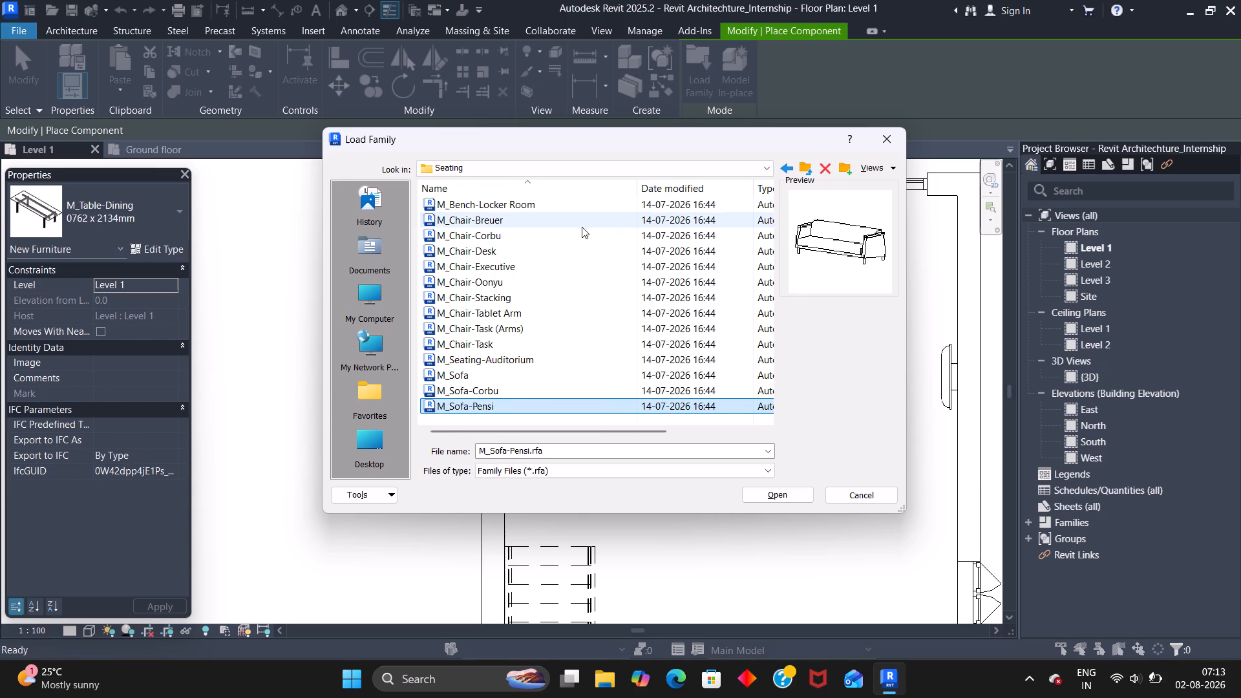
left_click(785, 166)
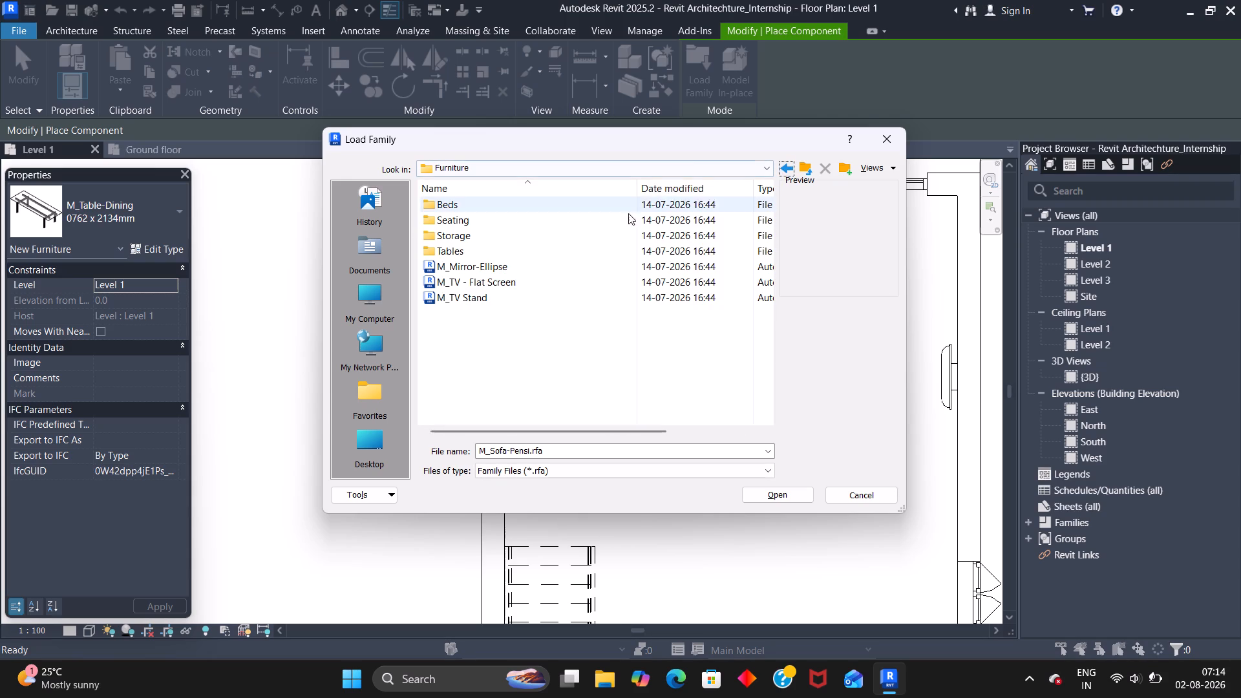
Preview the desk, coffee table and oval dining table families in the Tables subfolder, and return to the Furniture folder.
left_click(505, 254)
double_click(505, 253)
left_click(504, 249)
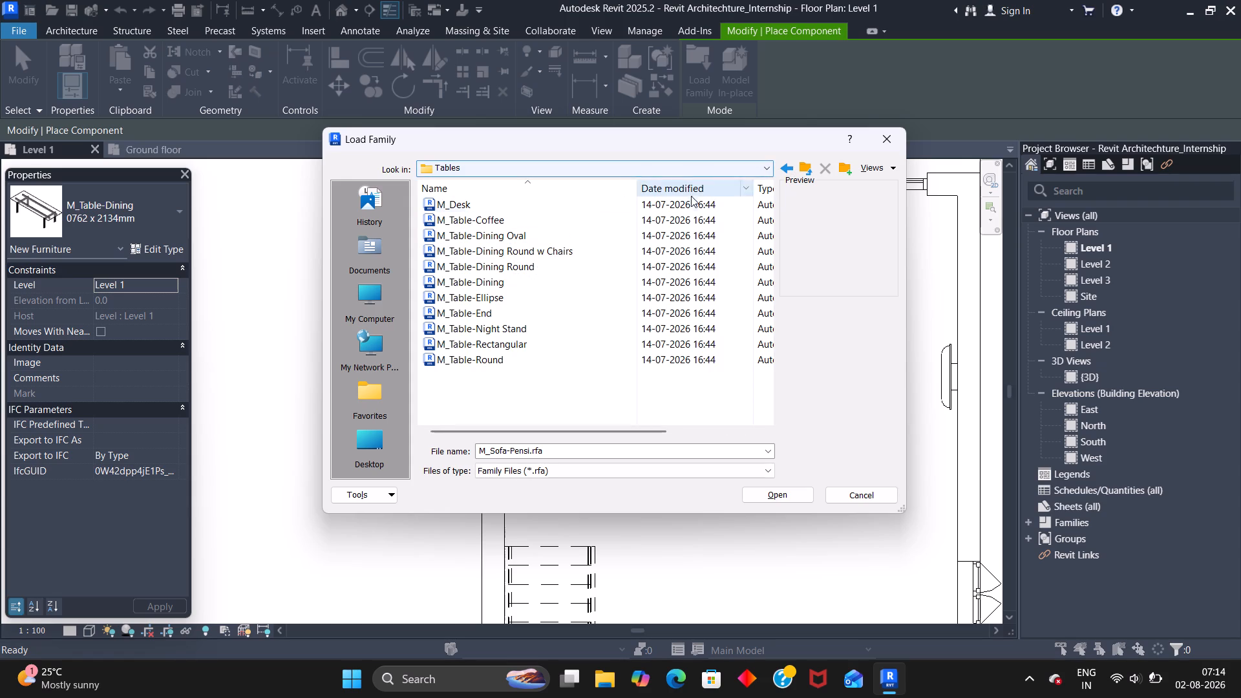
left_click(687, 200)
left_click(689, 223)
left_click(686, 237)
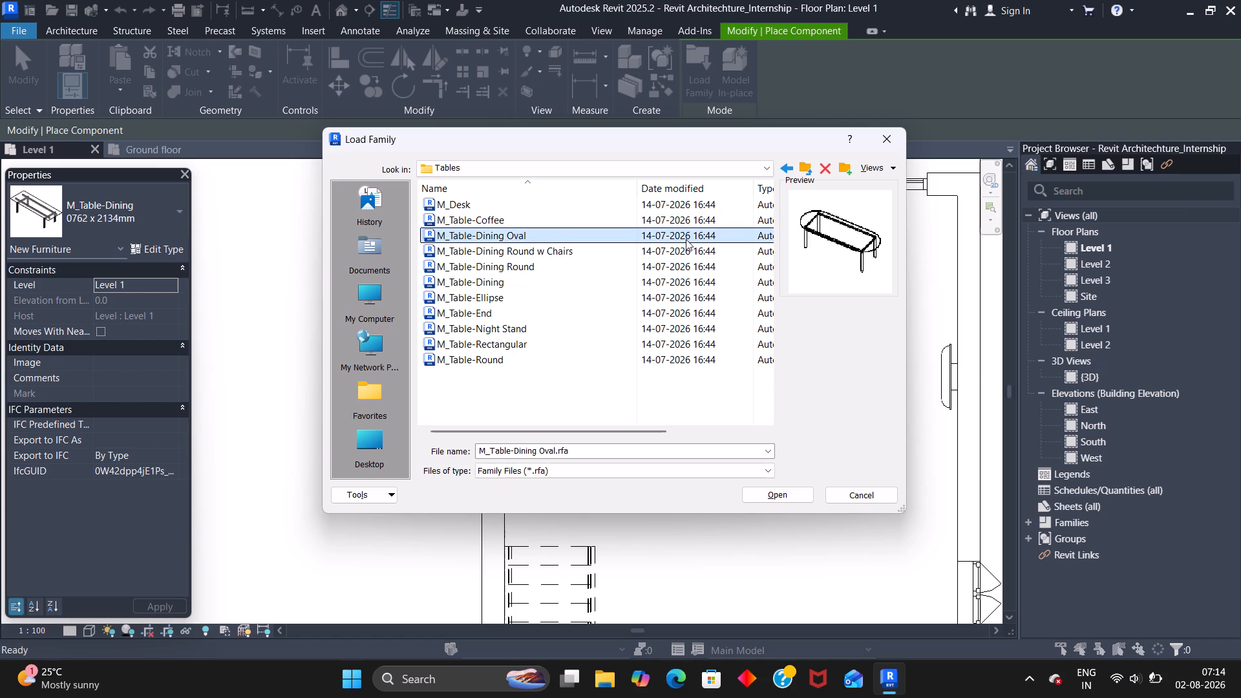
left_click(685, 194)
left_click(688, 207)
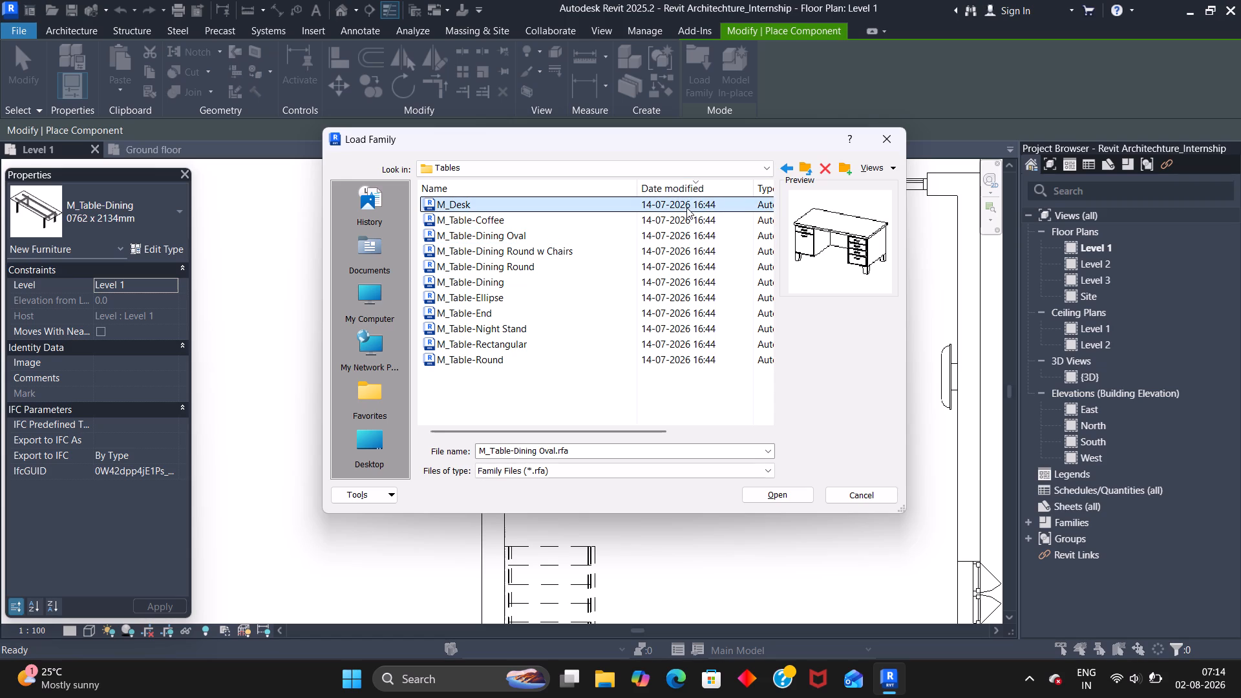
left_click(790, 169)
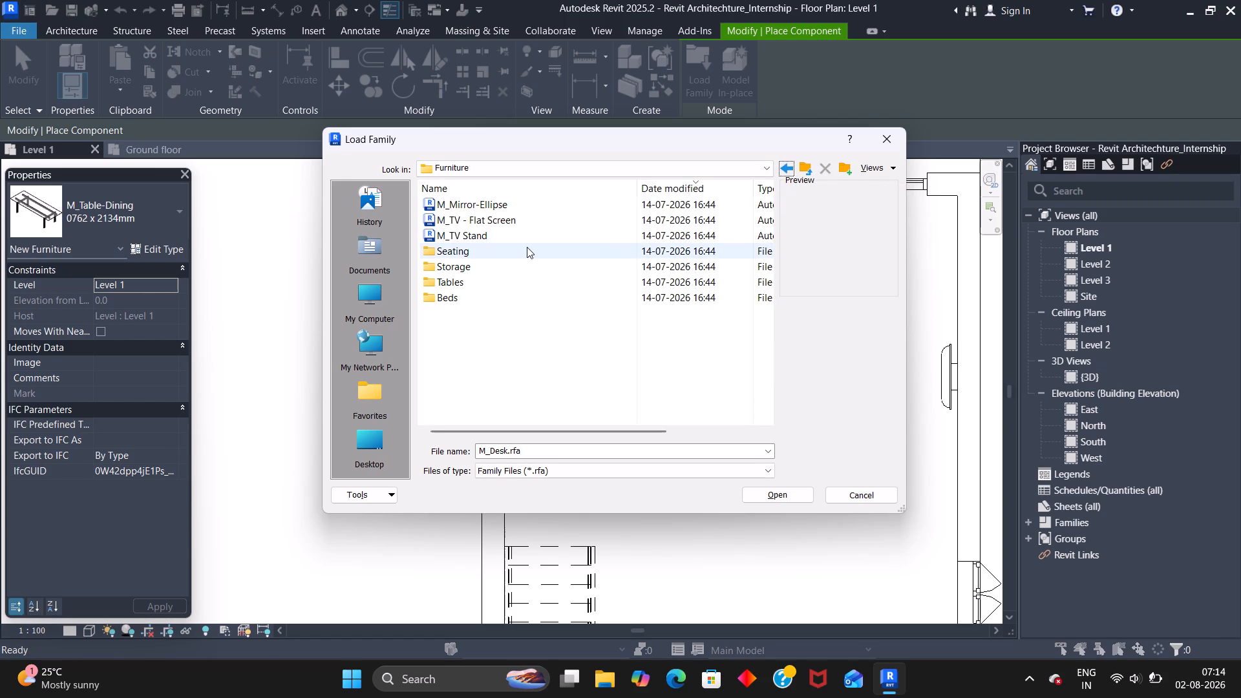
Preview the chair, auditorium seating, sofa and bench families in the Seating subfolder of Furniture to compare dining chair options.
double_click(527, 247)
left_click(529, 248)
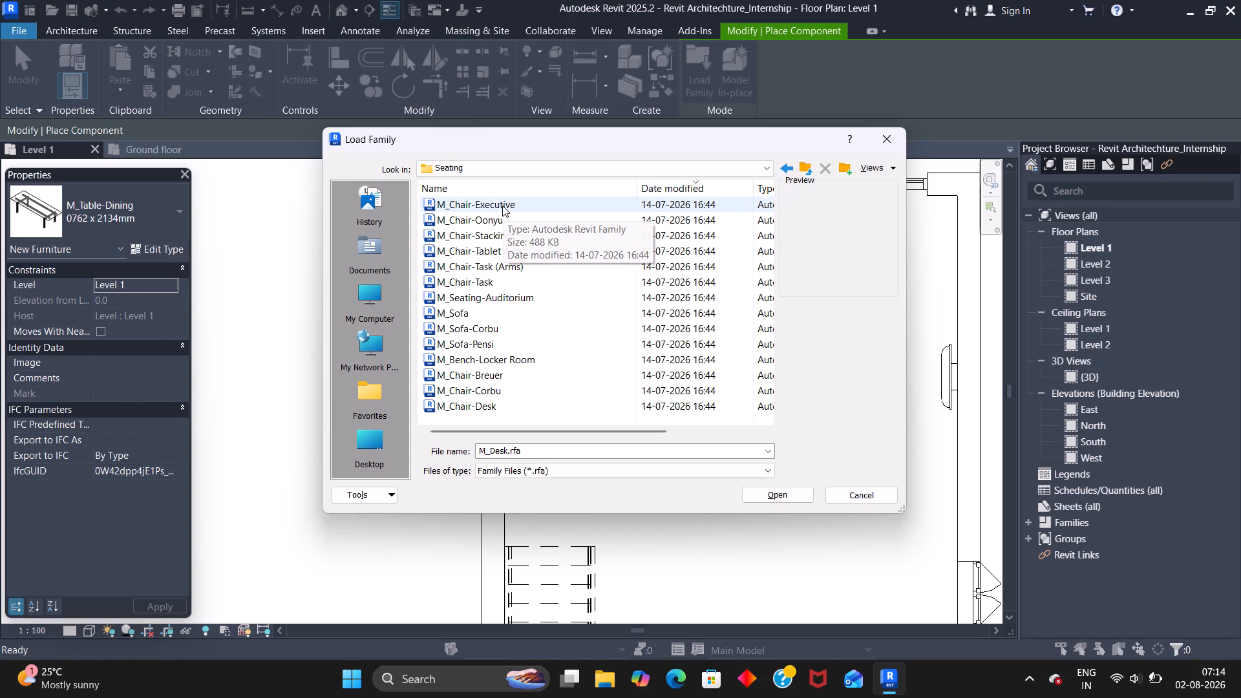
left_click(502, 204)
left_click(503, 215)
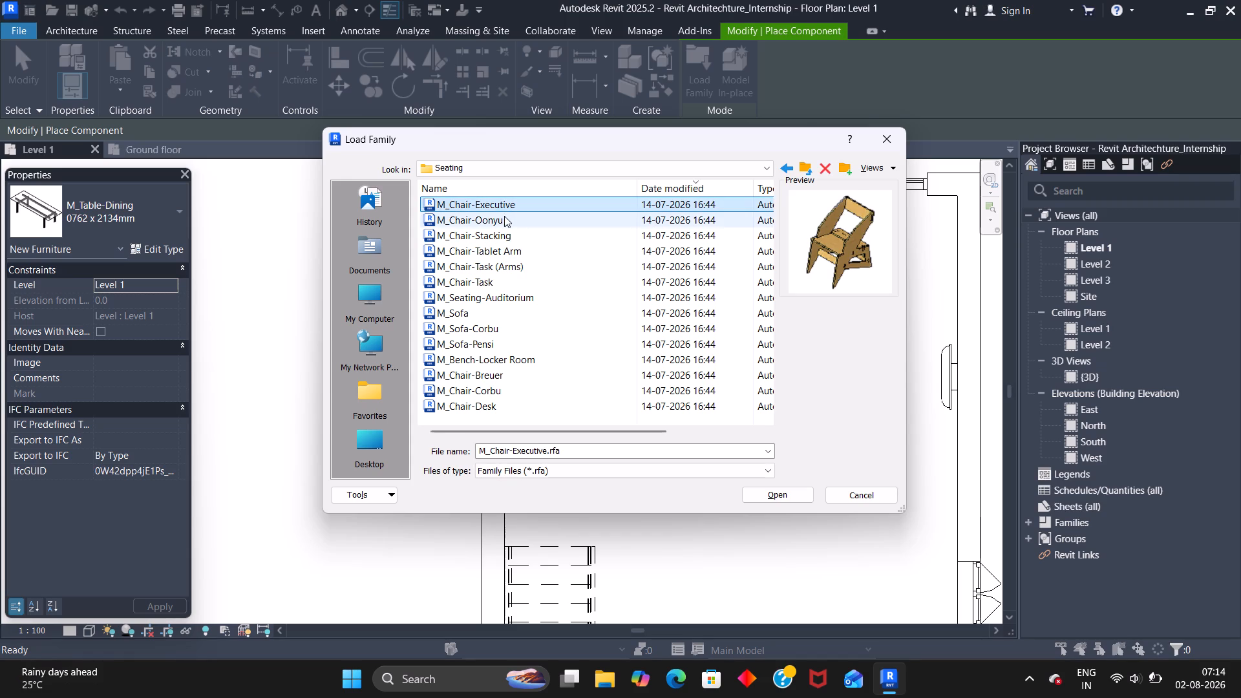
left_click(495, 236)
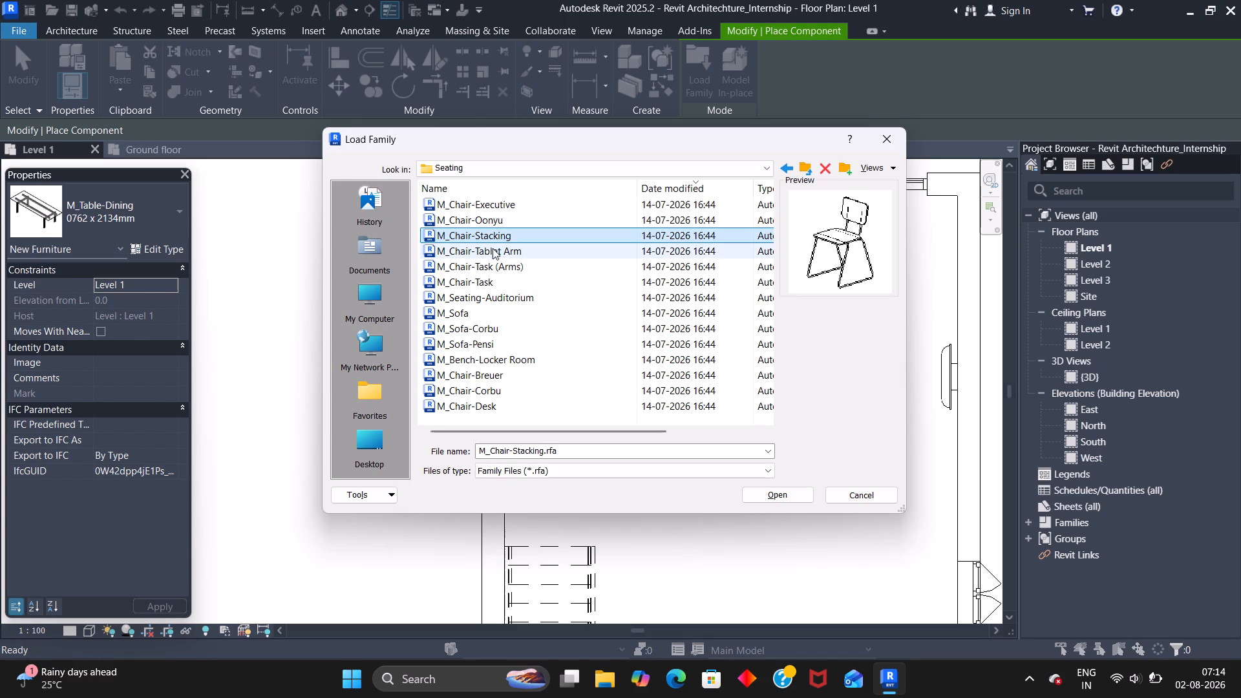
left_click(493, 251)
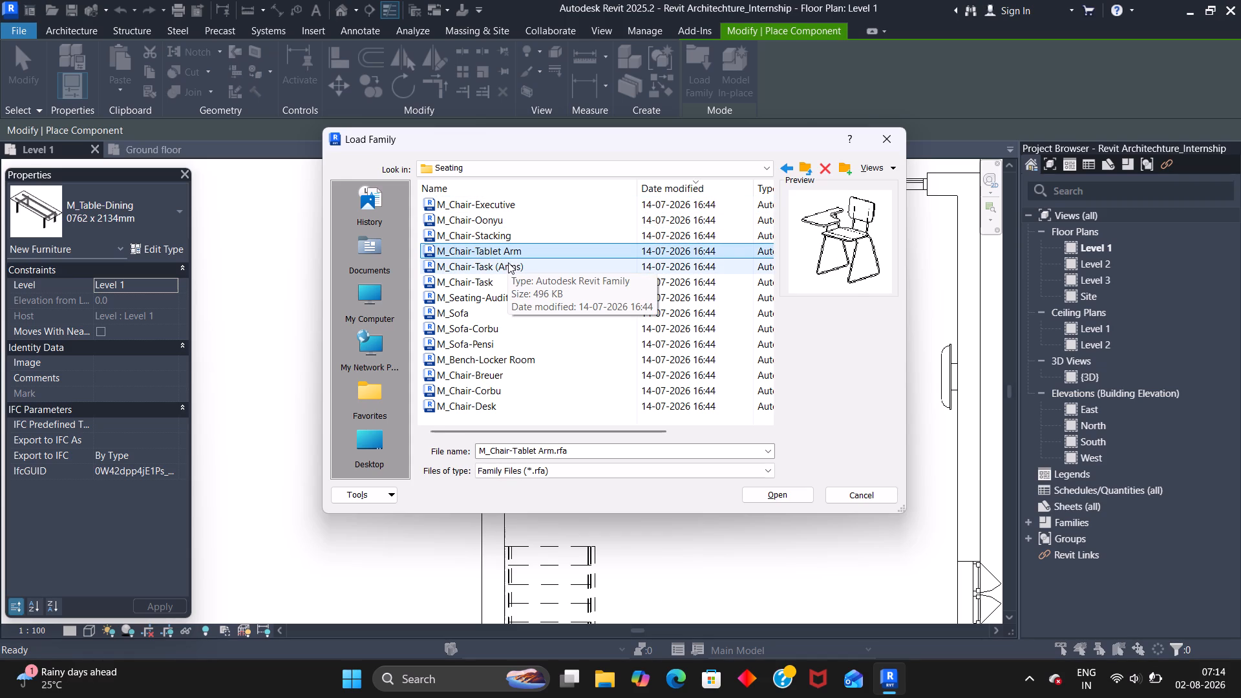
left_click(506, 268)
left_click(502, 282)
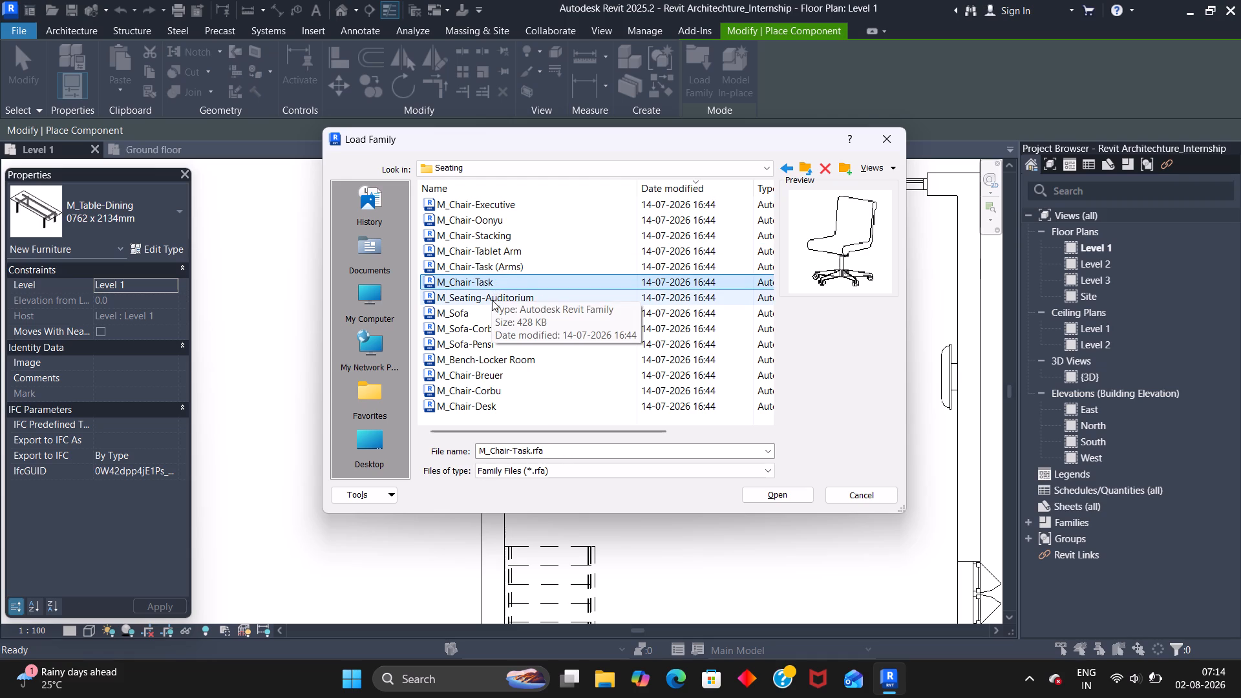
left_click(492, 300)
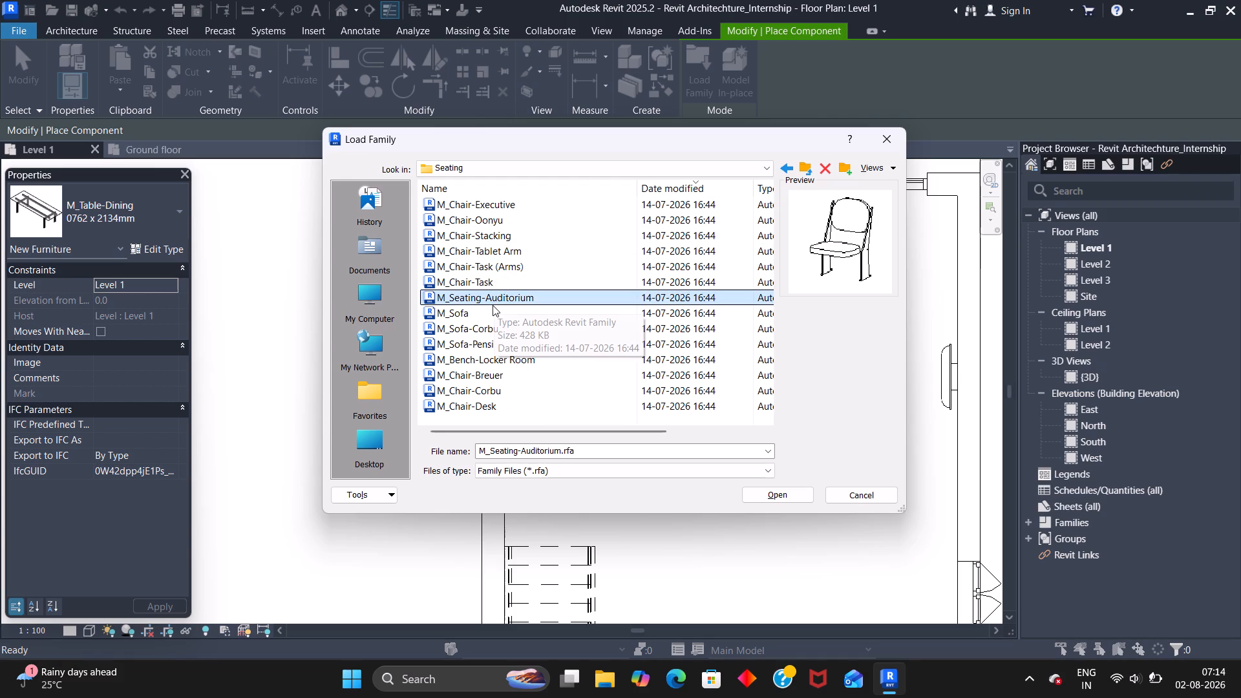
left_click(484, 312)
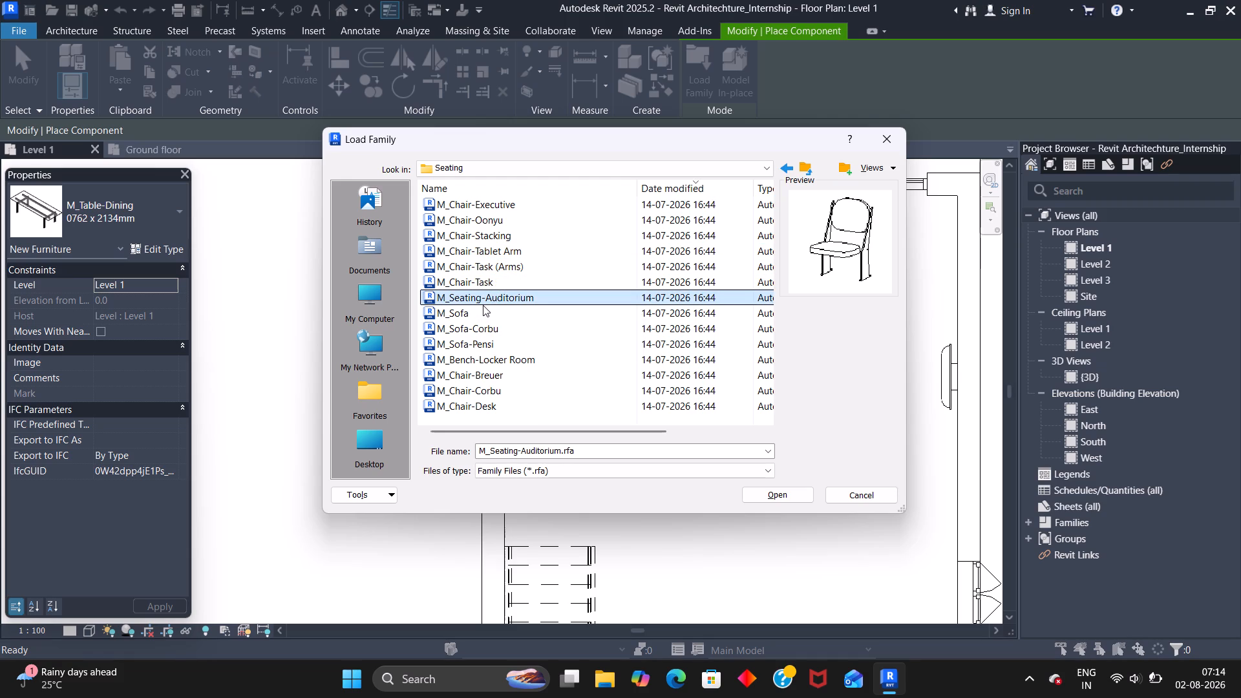
left_click(483, 322)
left_click(476, 338)
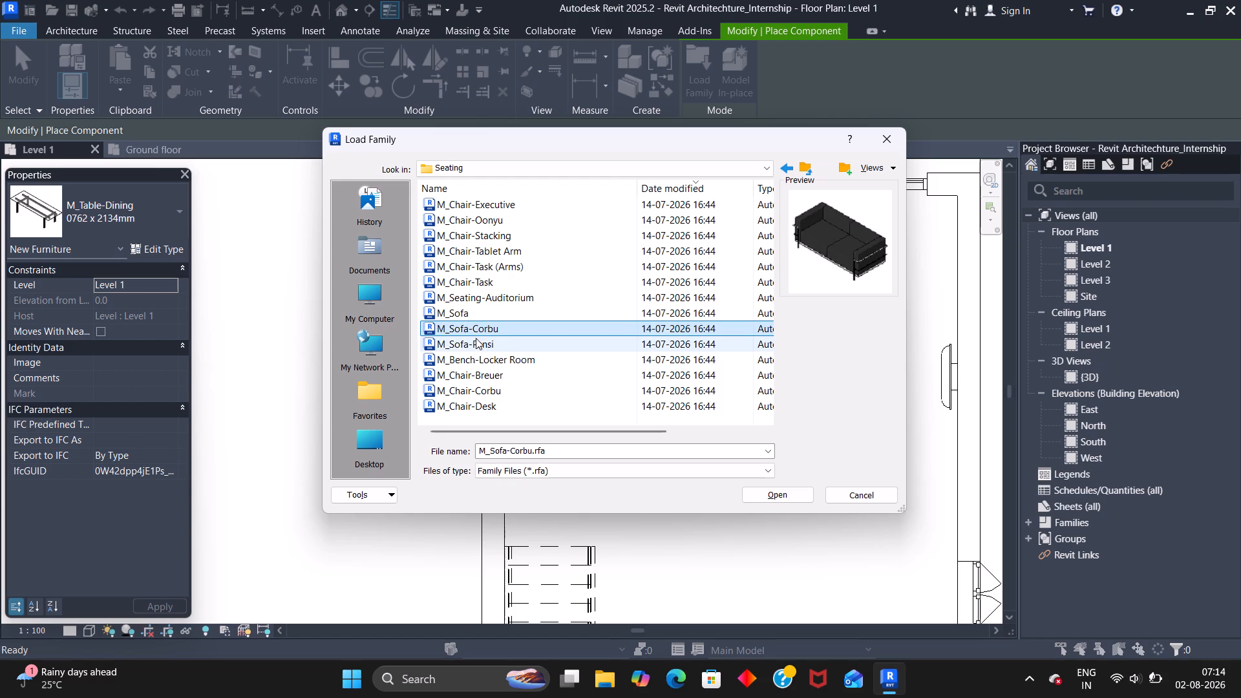
left_click(483, 354)
left_click(474, 368)
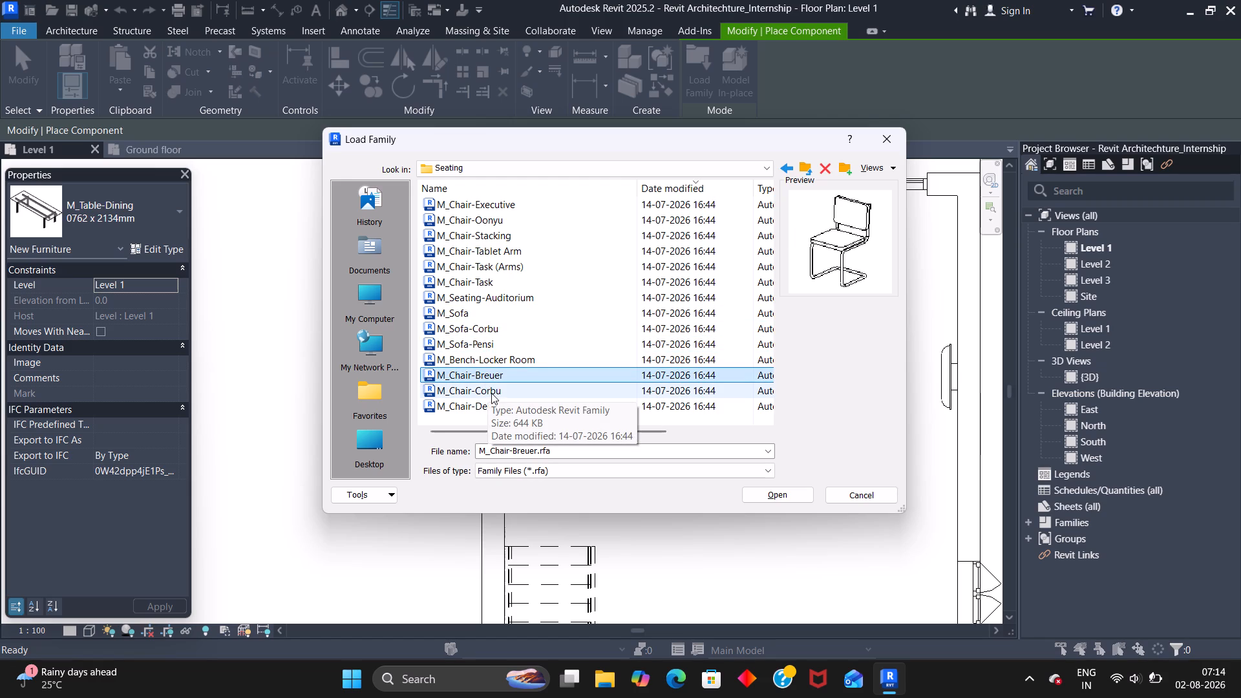
left_click(491, 393)
left_click(486, 403)
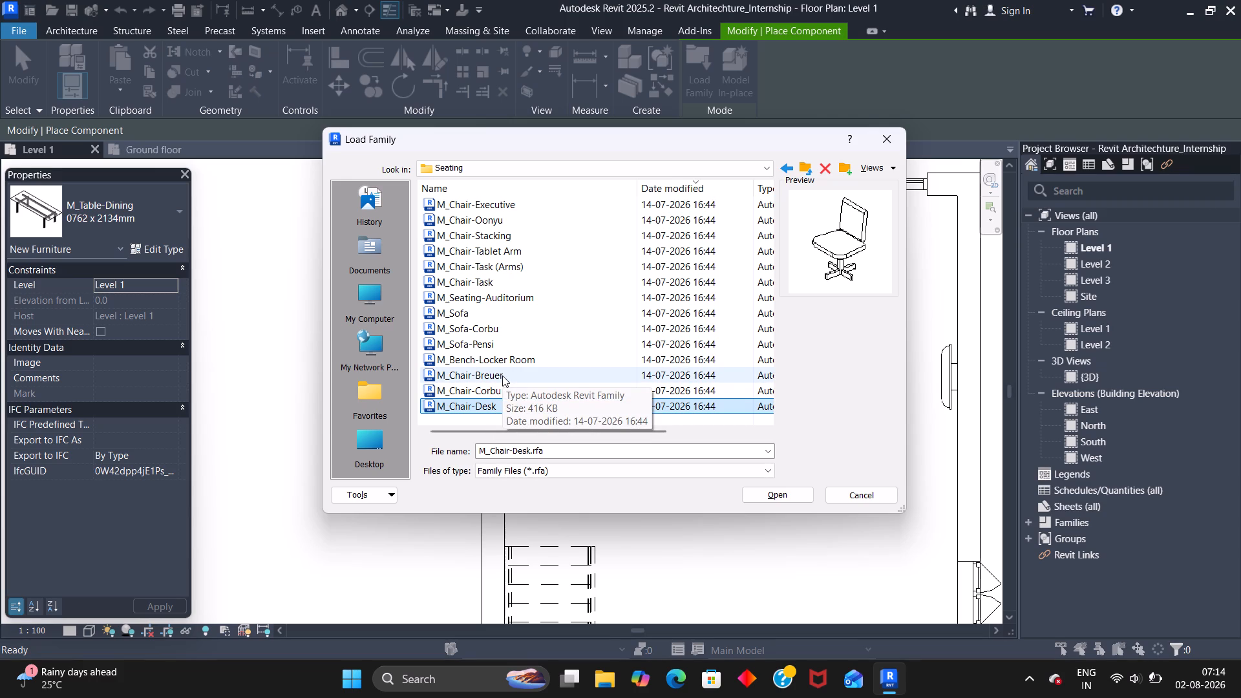
left_click(502, 375)
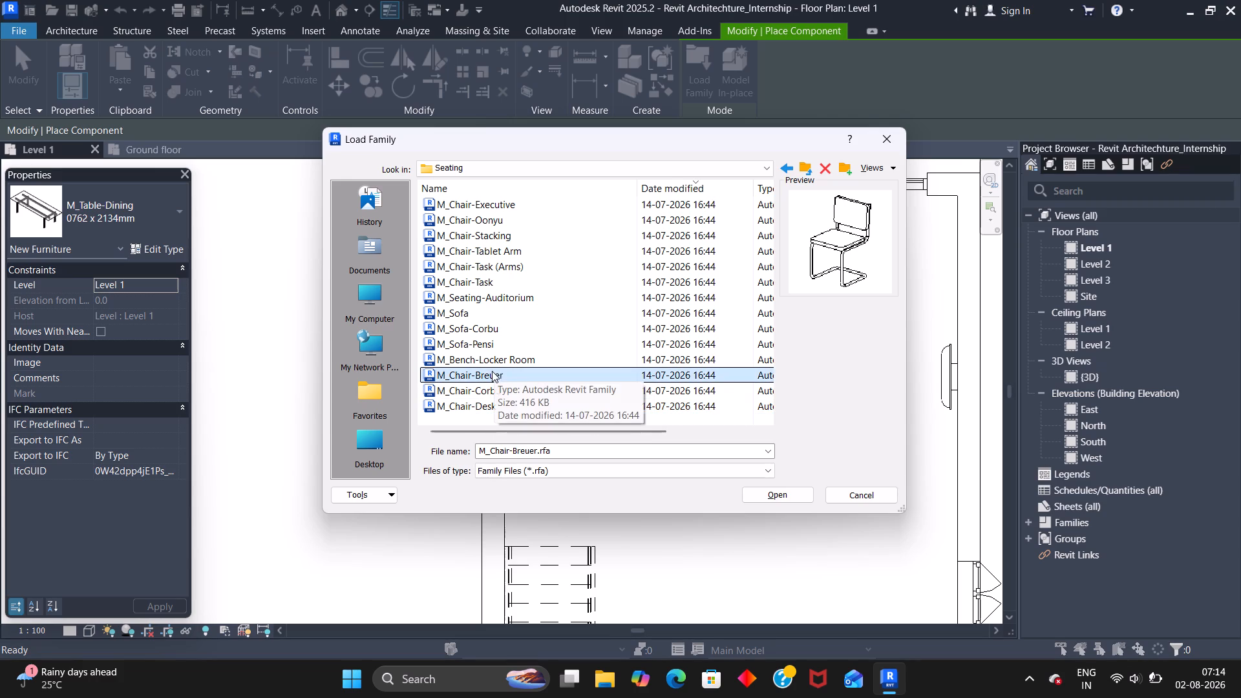
left_click(496, 388)
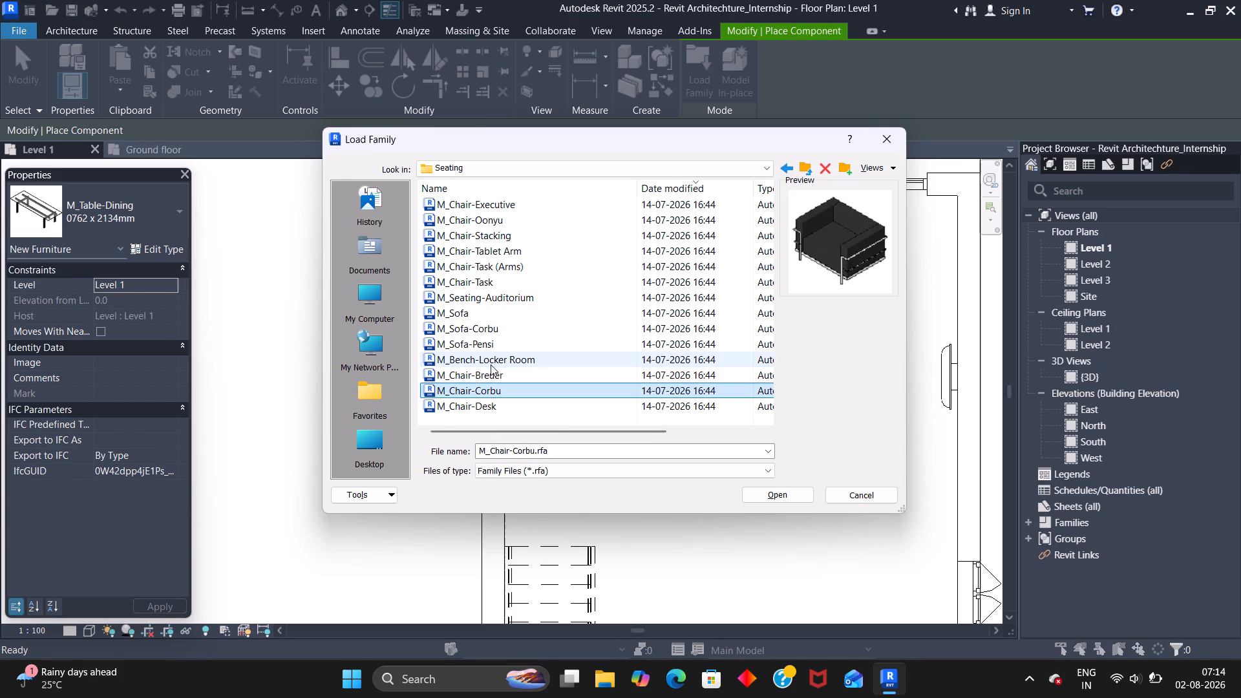
left_click(491, 361)
left_click(491, 348)
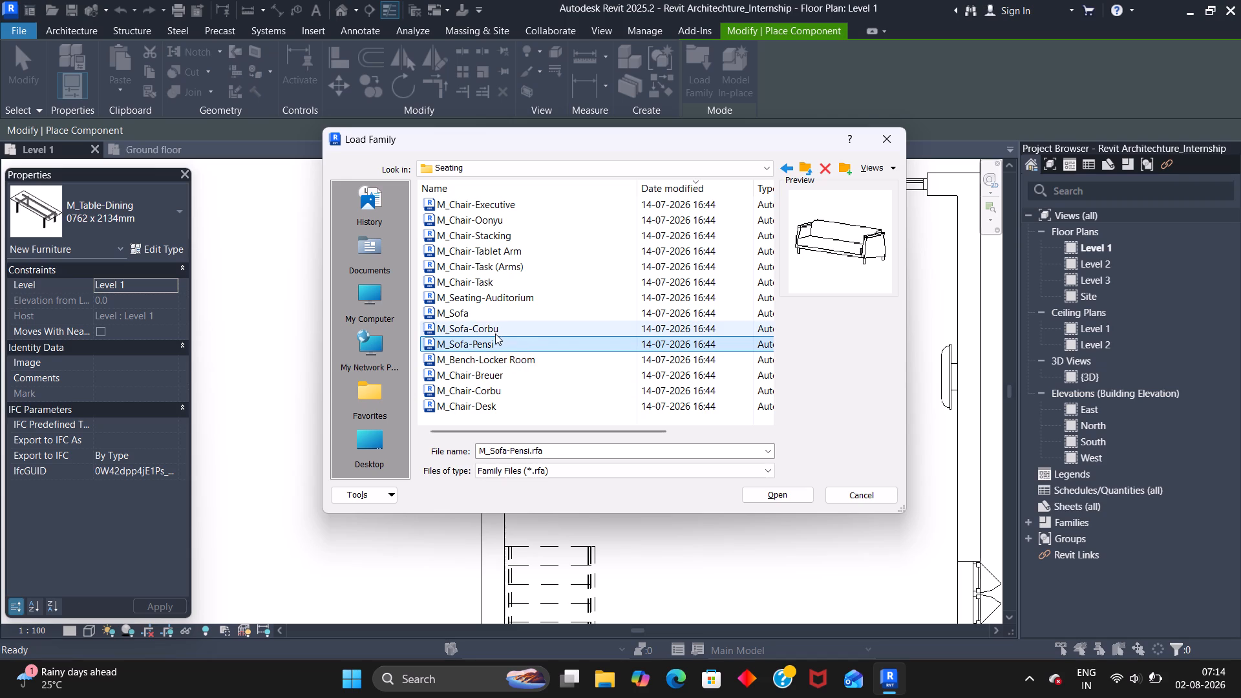
left_click(496, 330)
left_click(494, 313)
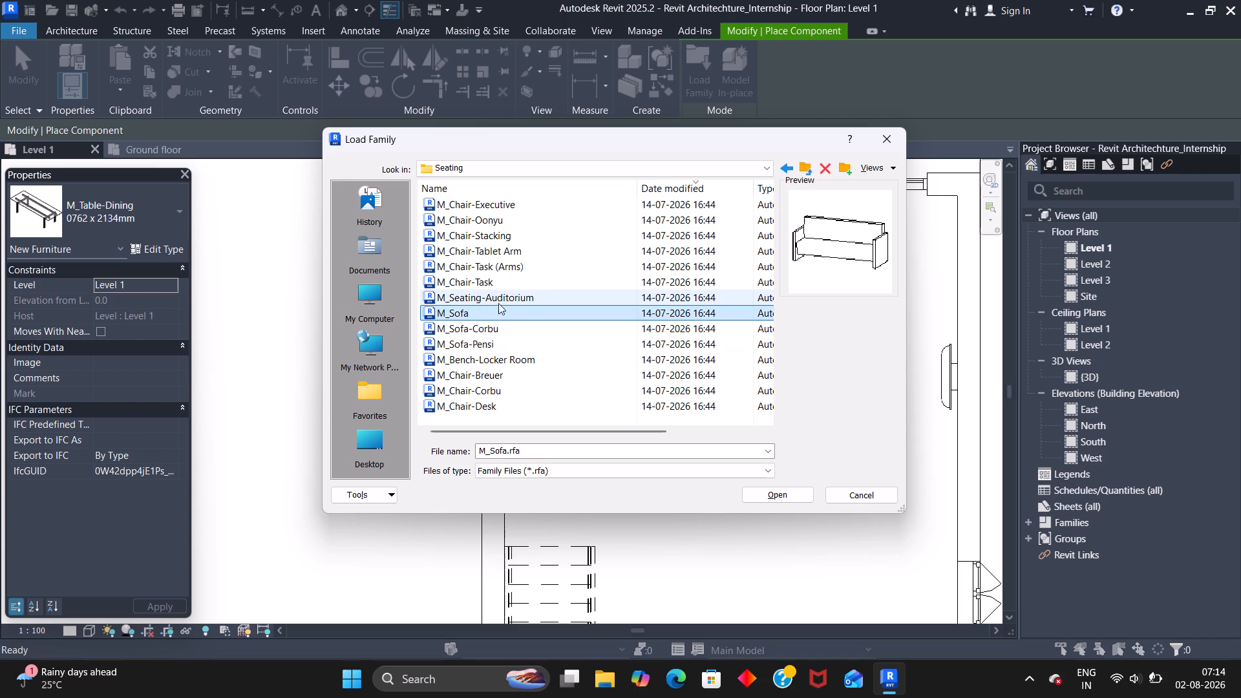
Load the M_Seating-Auditorium family from the Seating folder into the project.
left_click(500, 297)
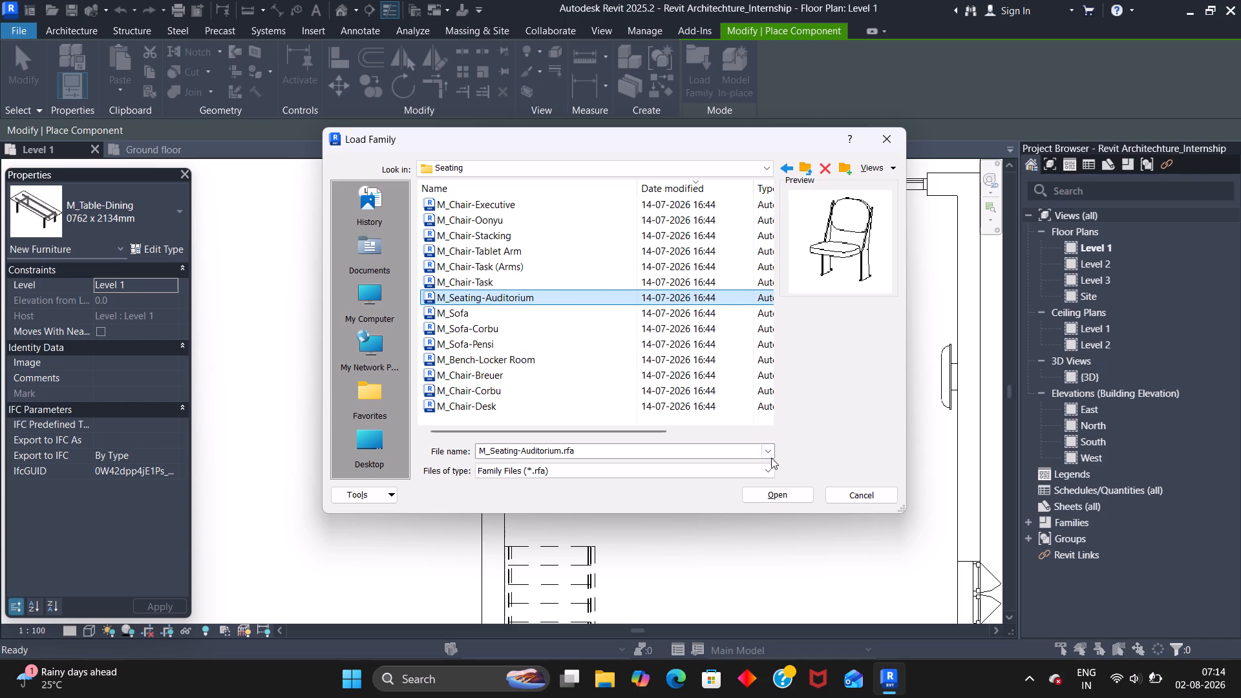
left_click(783, 491)
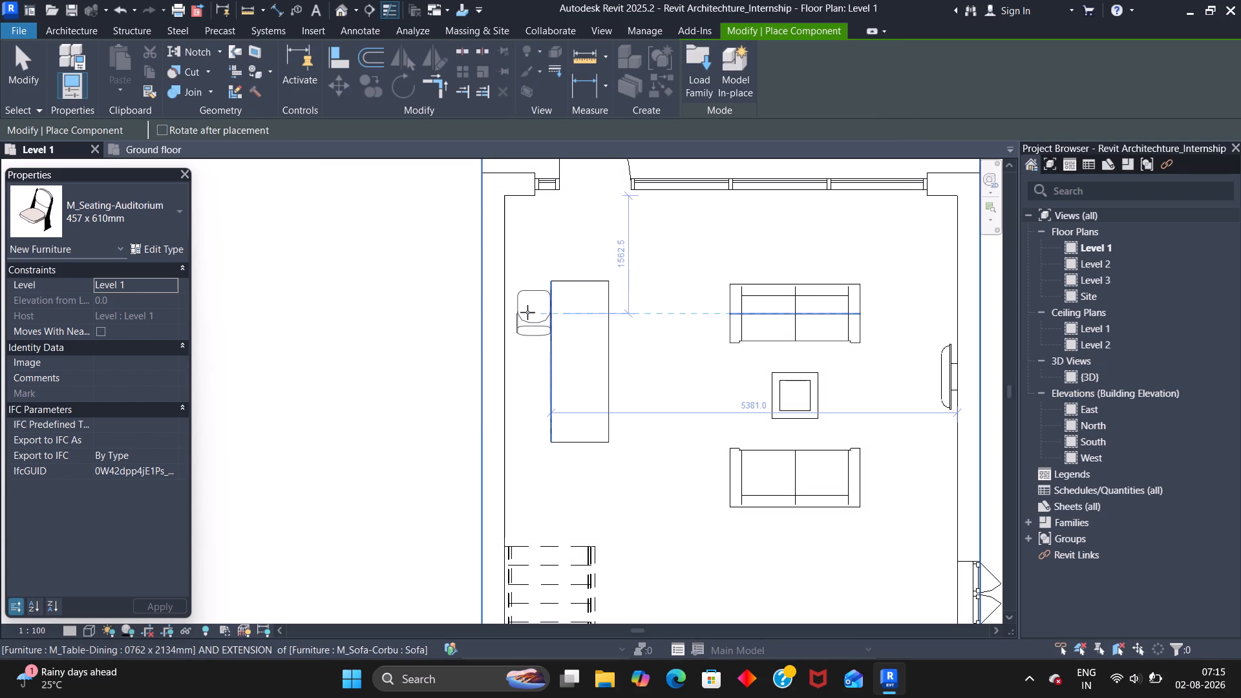
Place a 457 x 610mm auditorium chair on the dining table's left long edge near its upper end, rotated to face the table.
key("space")
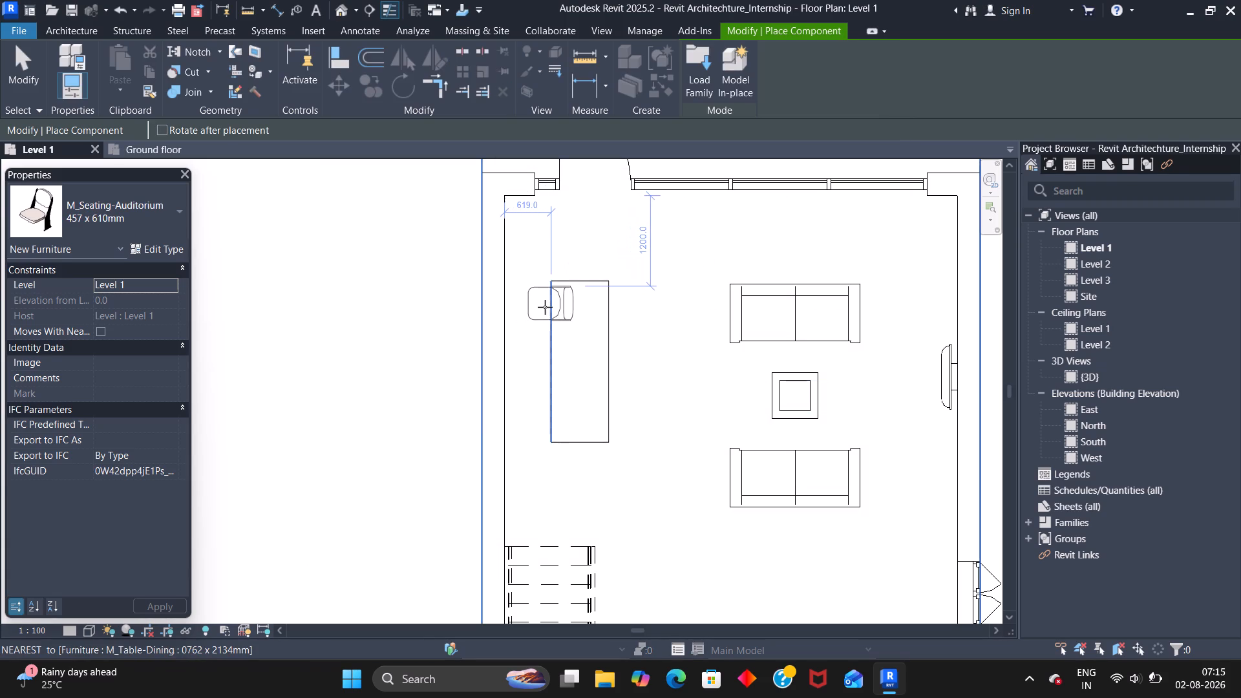
key("space")
key("space")
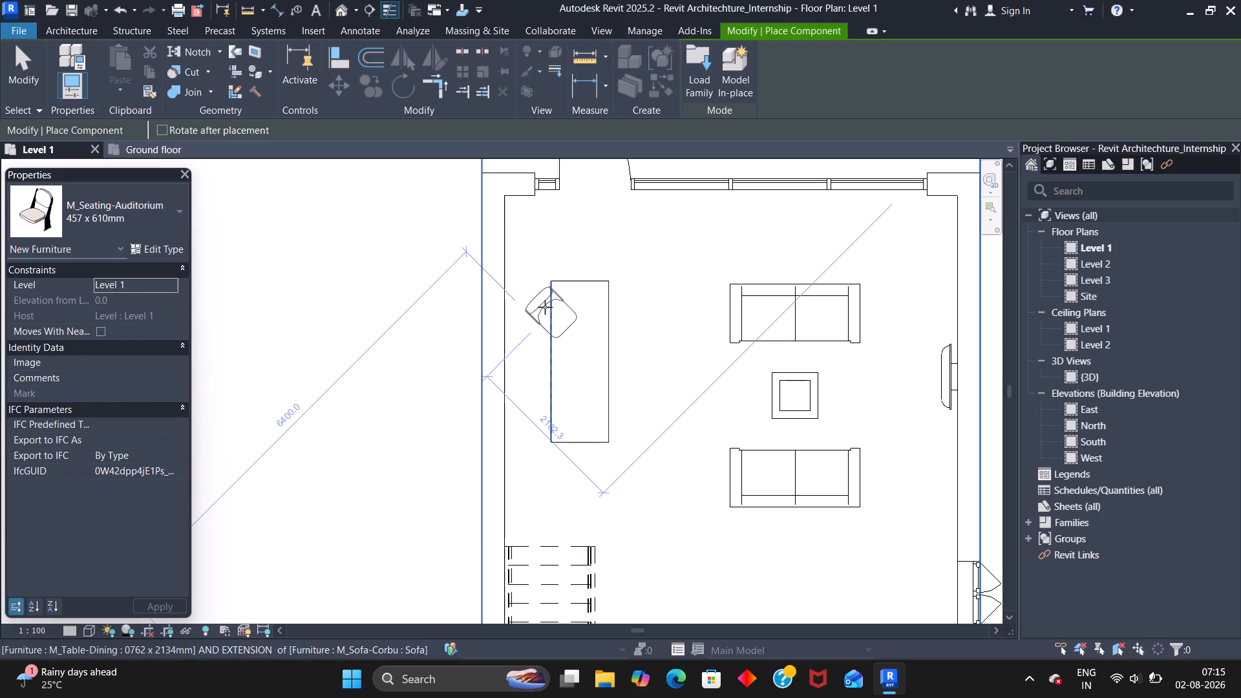
key("space")
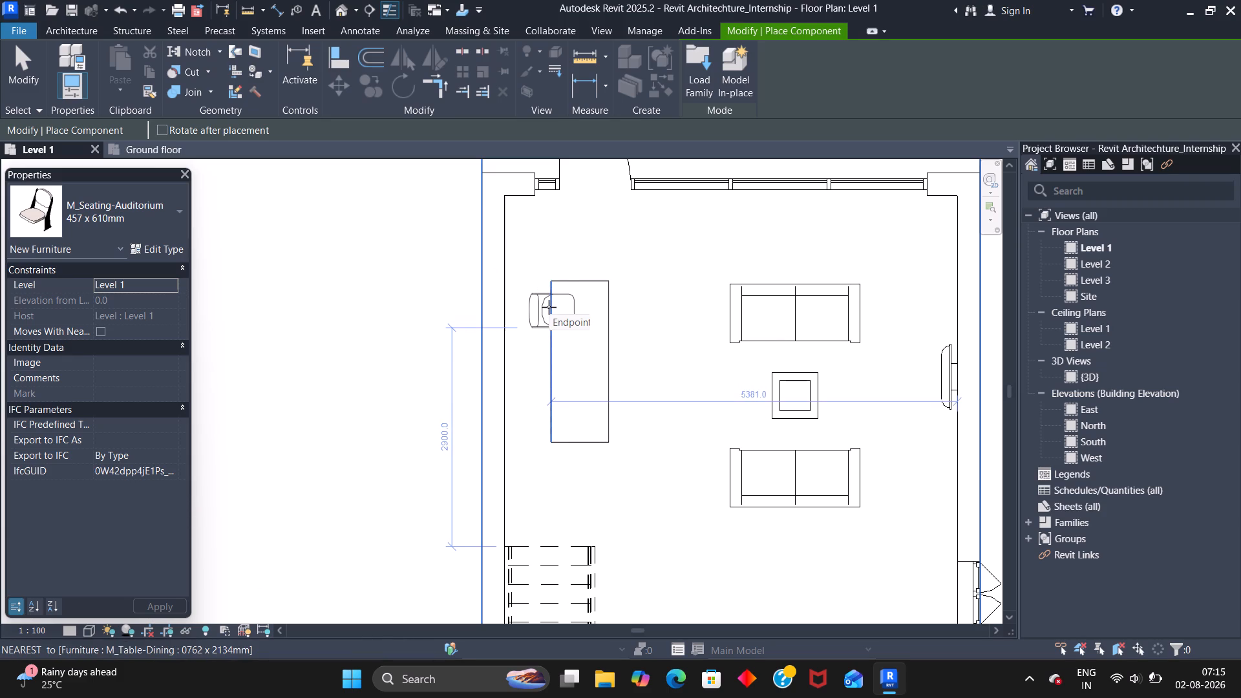
left_click(549, 307)
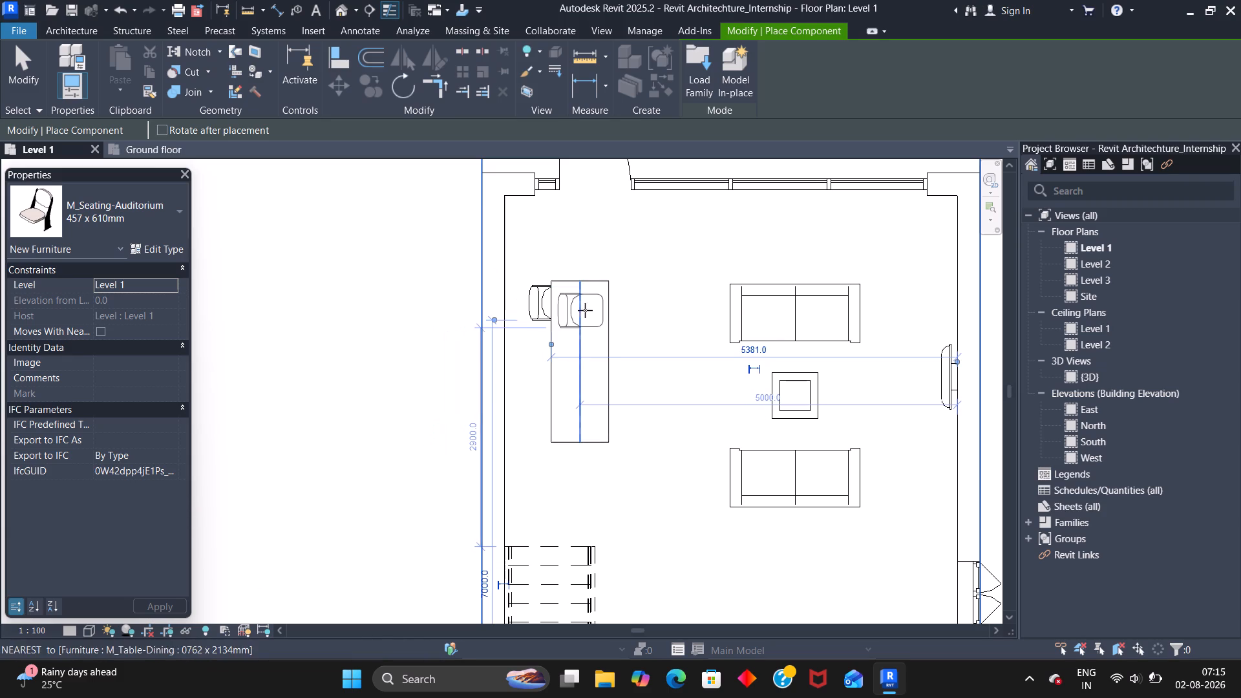
Place a second auditorium chair directly opposite on the dining table's right long edge, rotated to face the table, and end placement.
key("space")
key("space")
key("space")
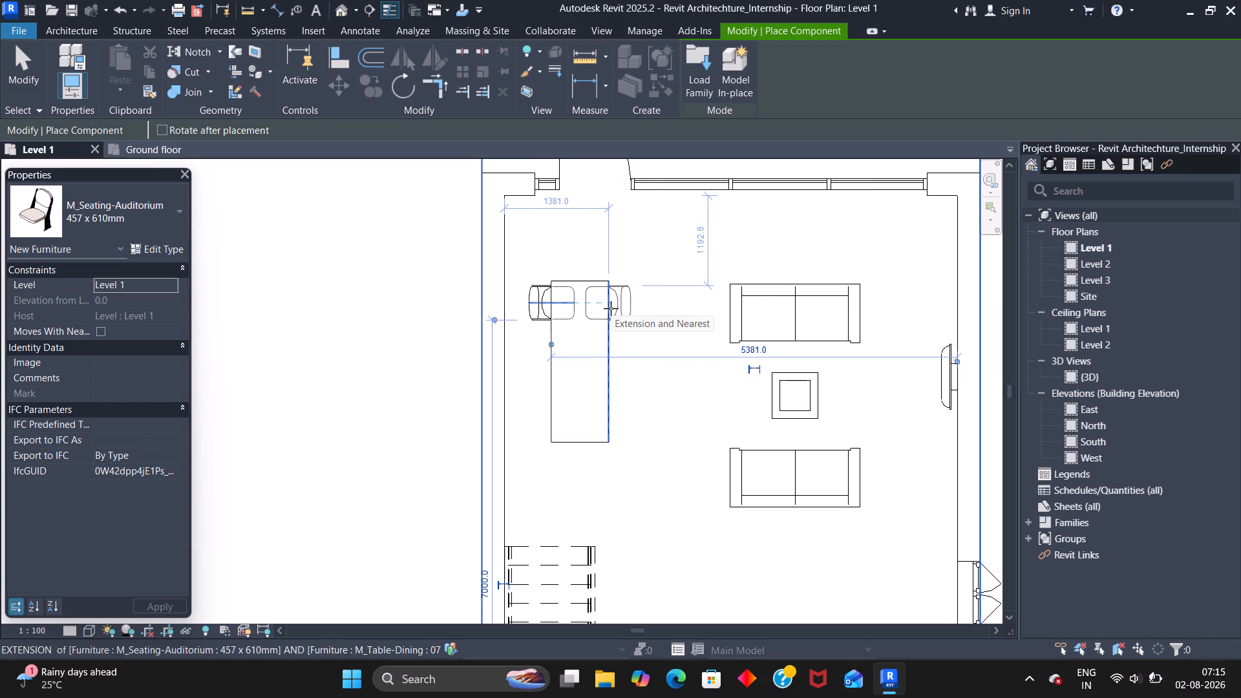
left_click(611, 308)
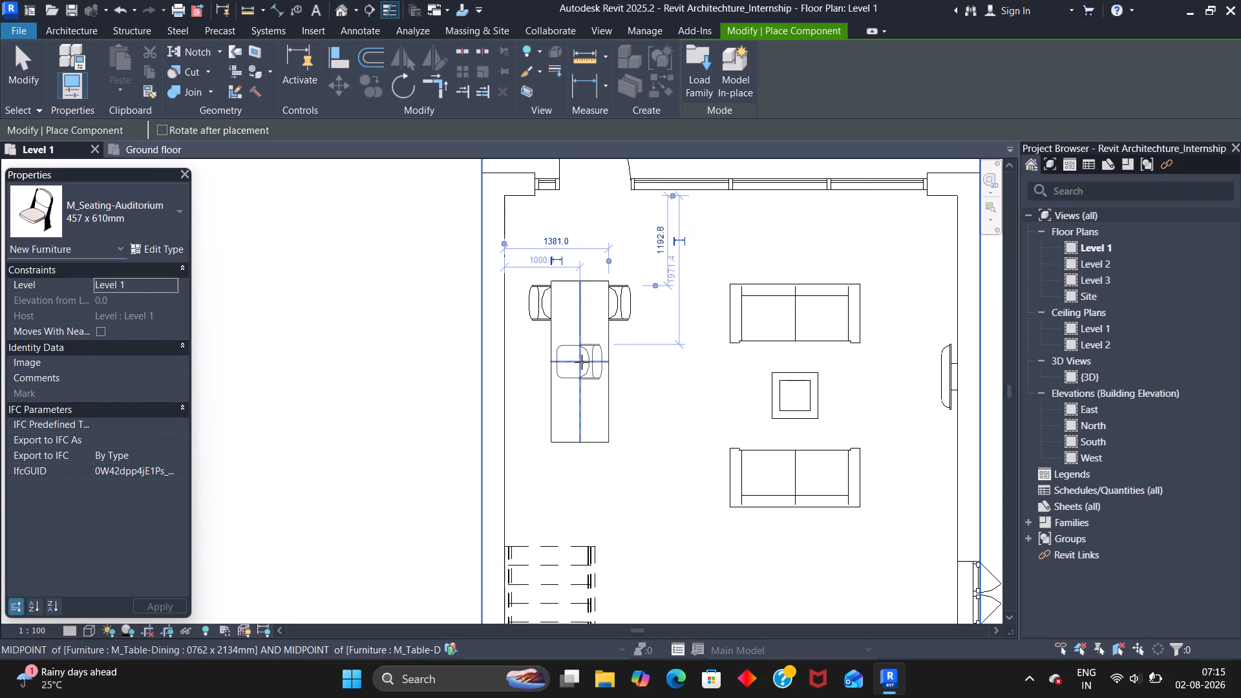
key("Escape")
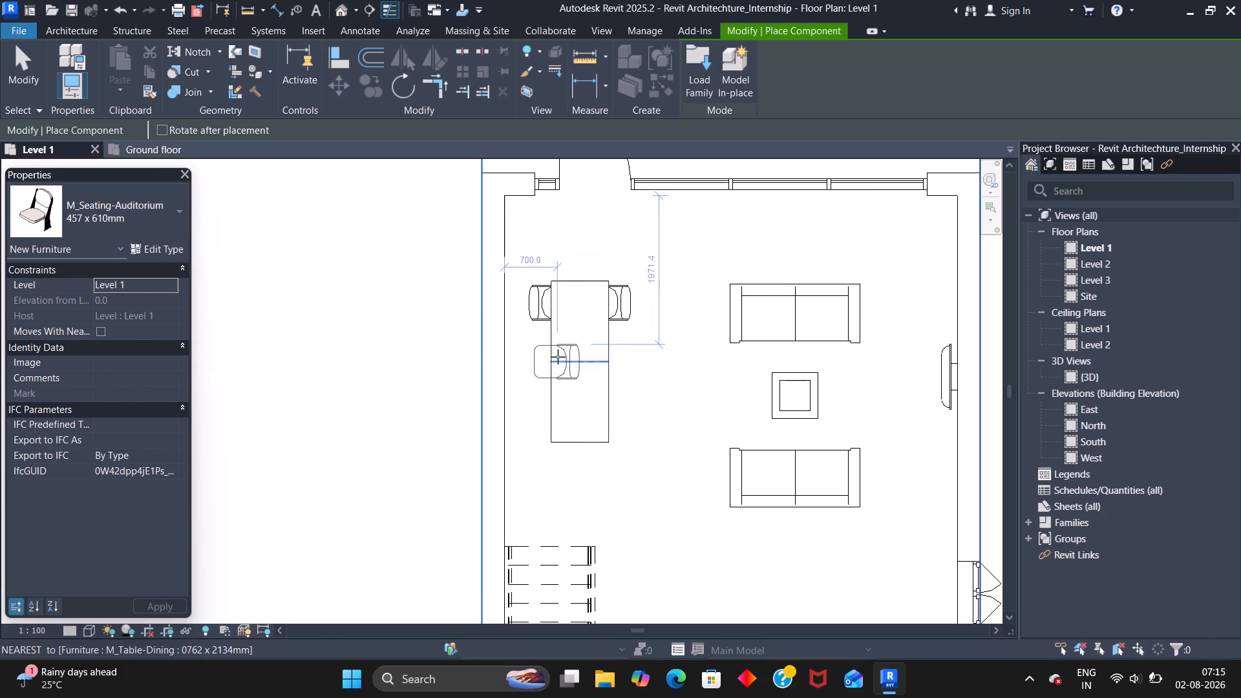
key("Escape")
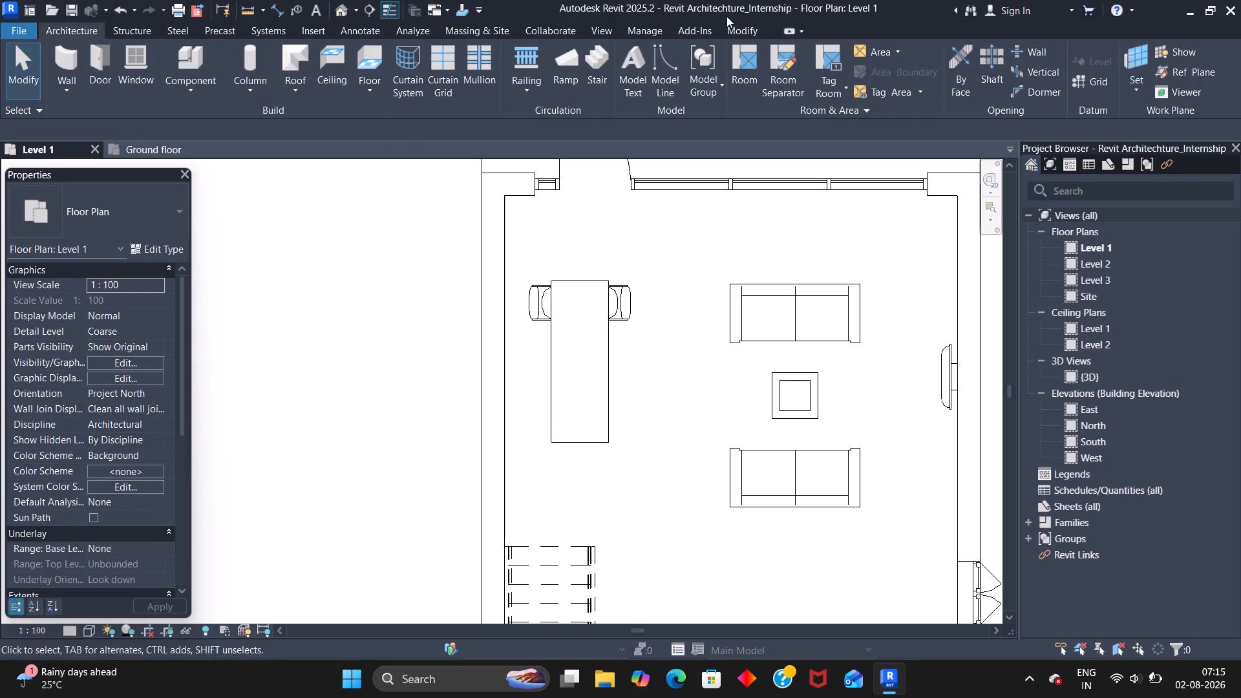
Mirror a copy of both chairs about the dining table's horizontal centreline to seat its lower end.
left_click(740, 32)
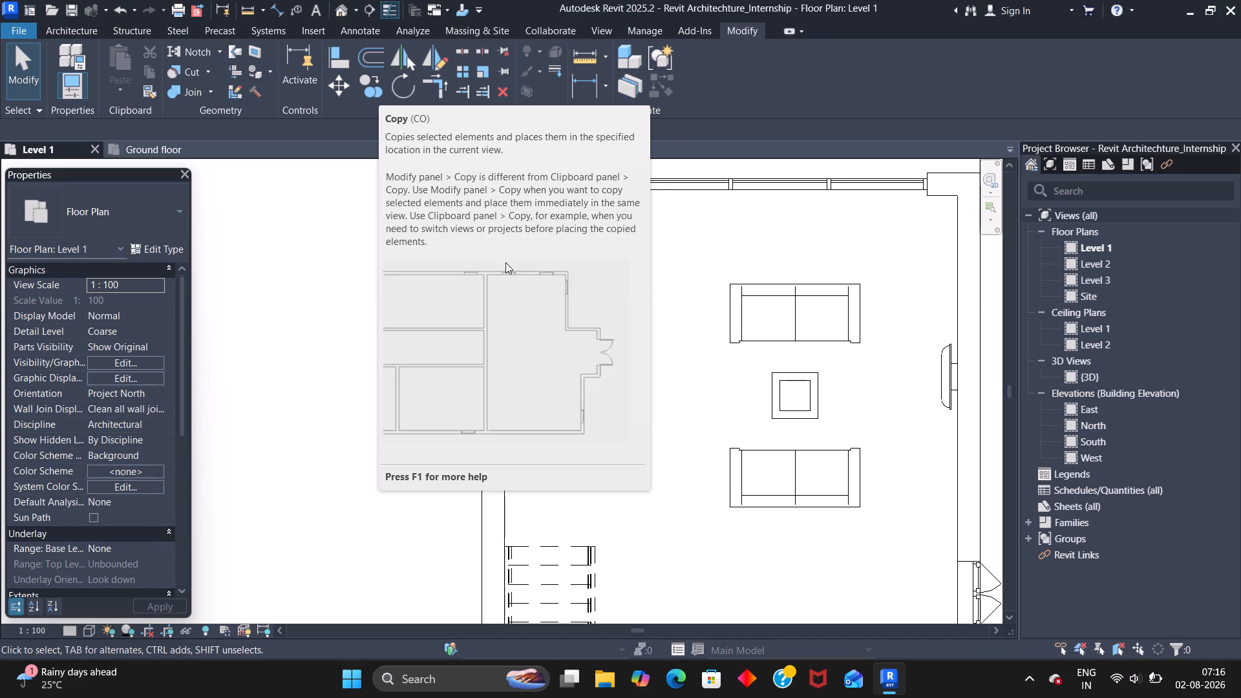
left_click(533, 313)
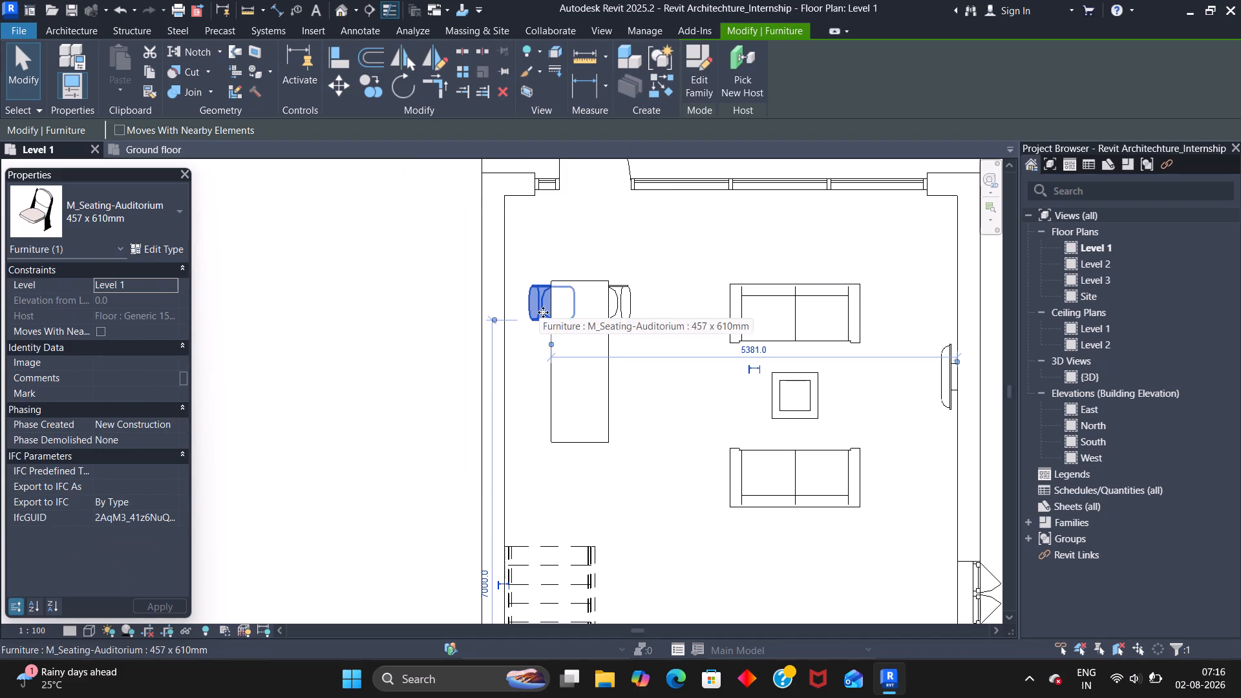
left_click(622, 312, "ctrl")
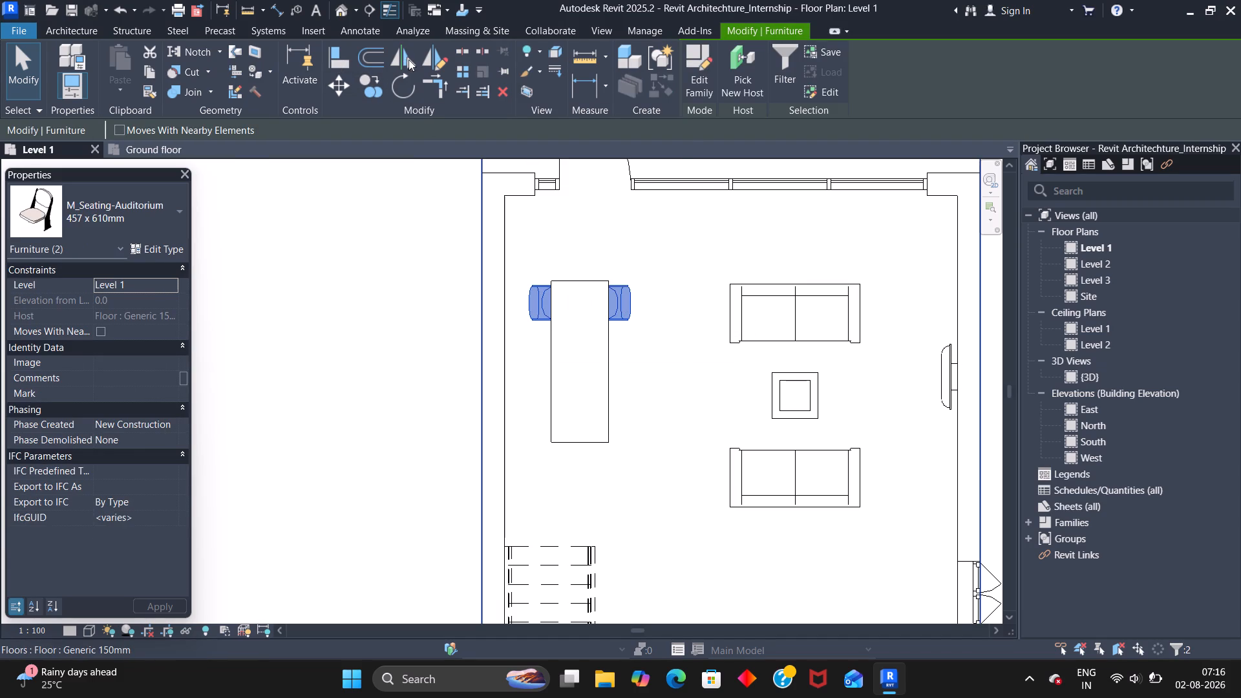
left_click(404, 60)
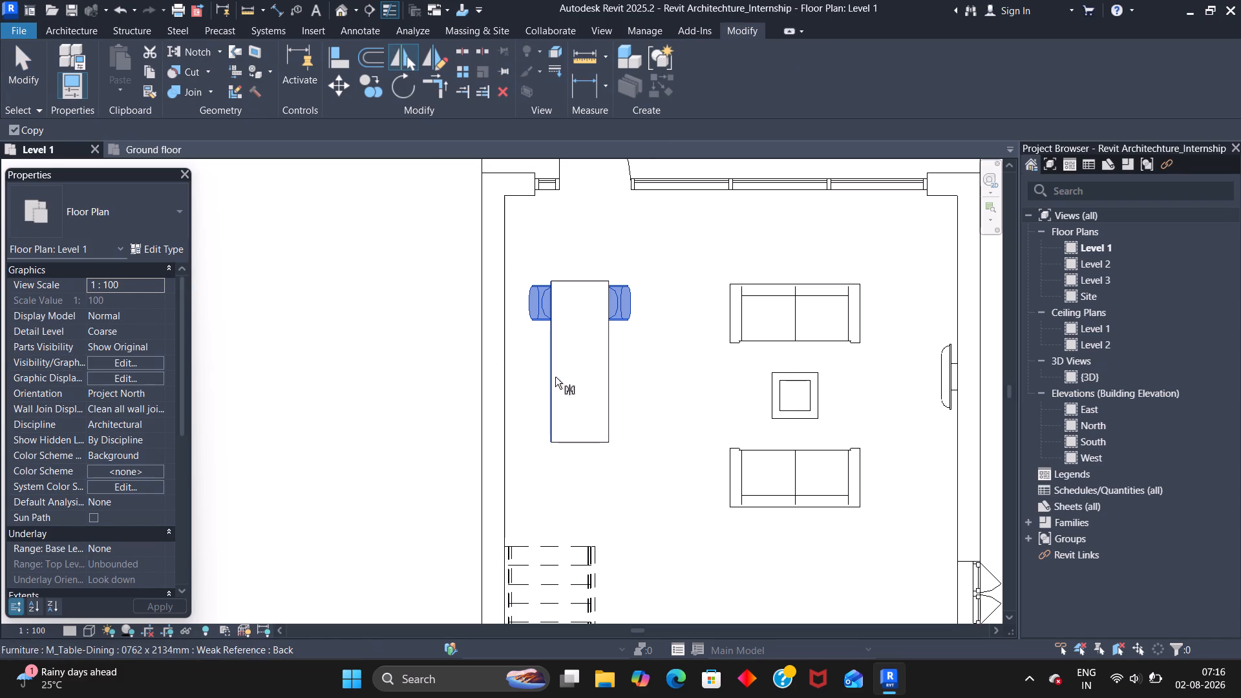
left_click(546, 365)
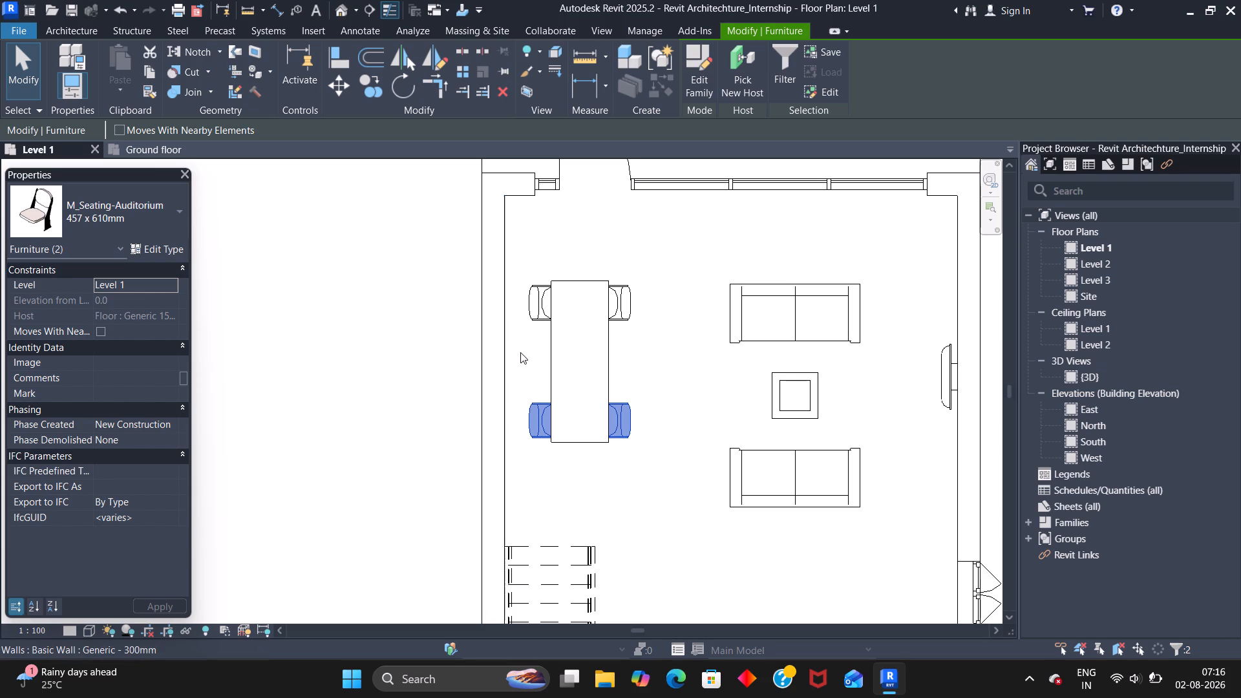
key("Escape")
Copy the lower pair of chairs about 800 mm straight up to the middle of the dining table.
left_click(535, 407)
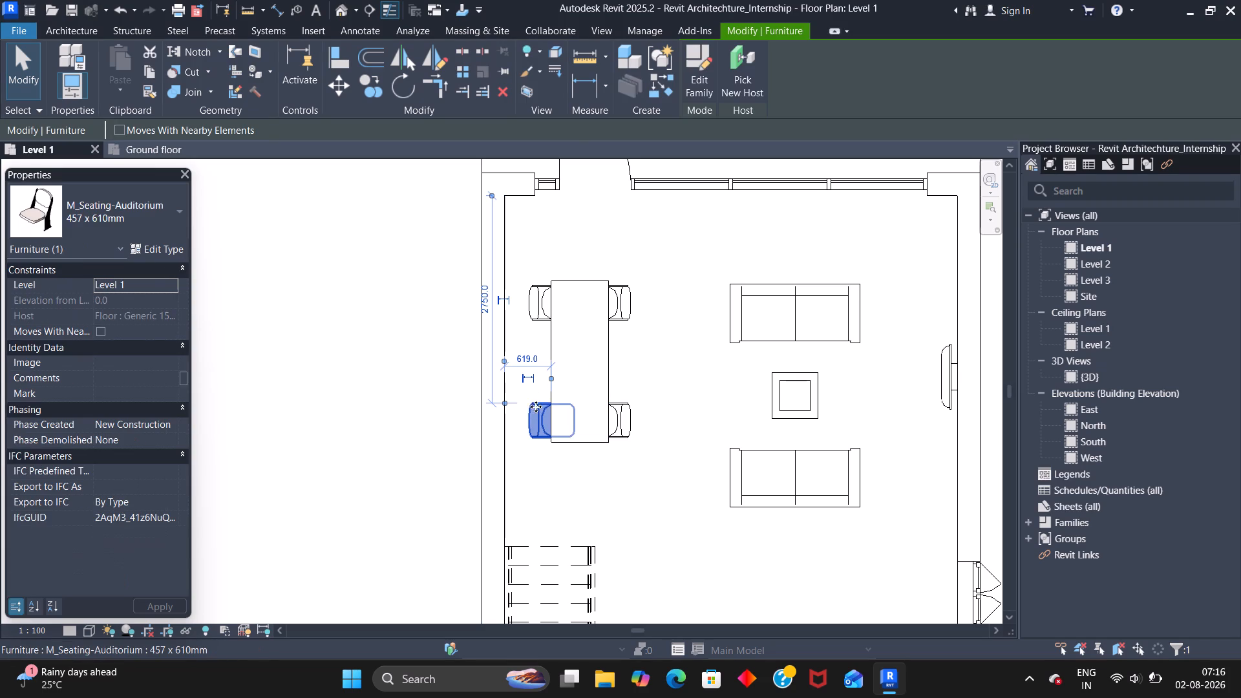
left_click(628, 417, "ctrl")
left_click(378, 86)
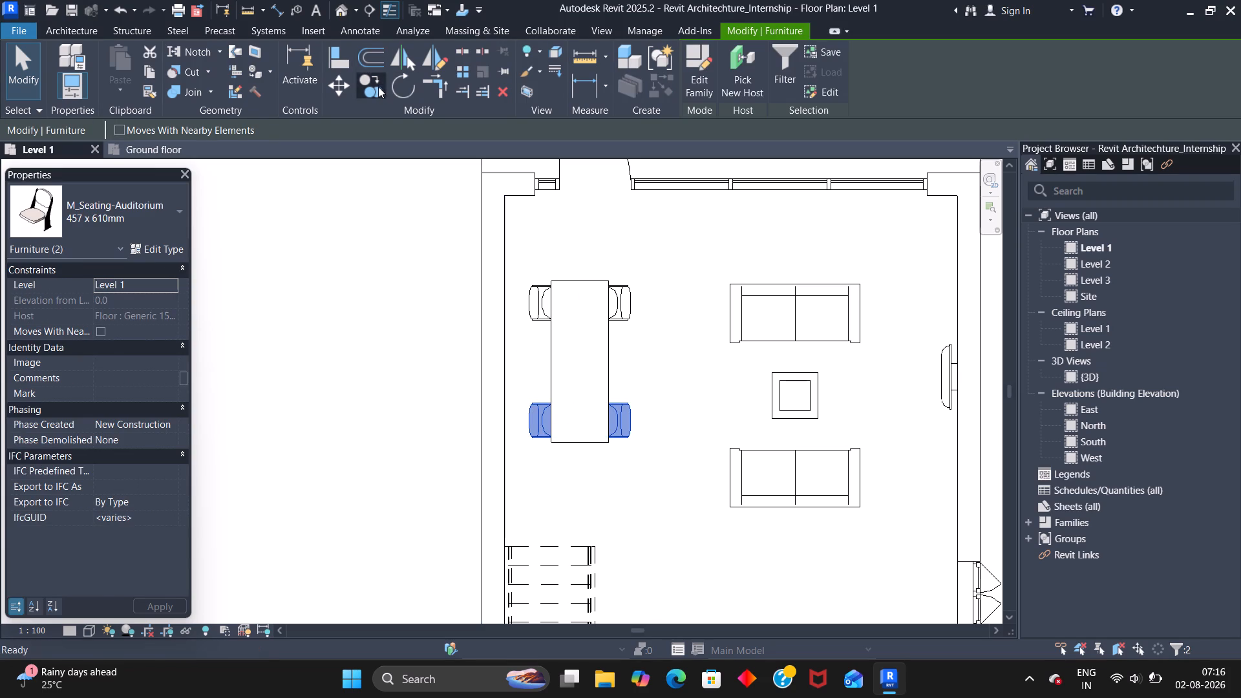
left_click(524, 395)
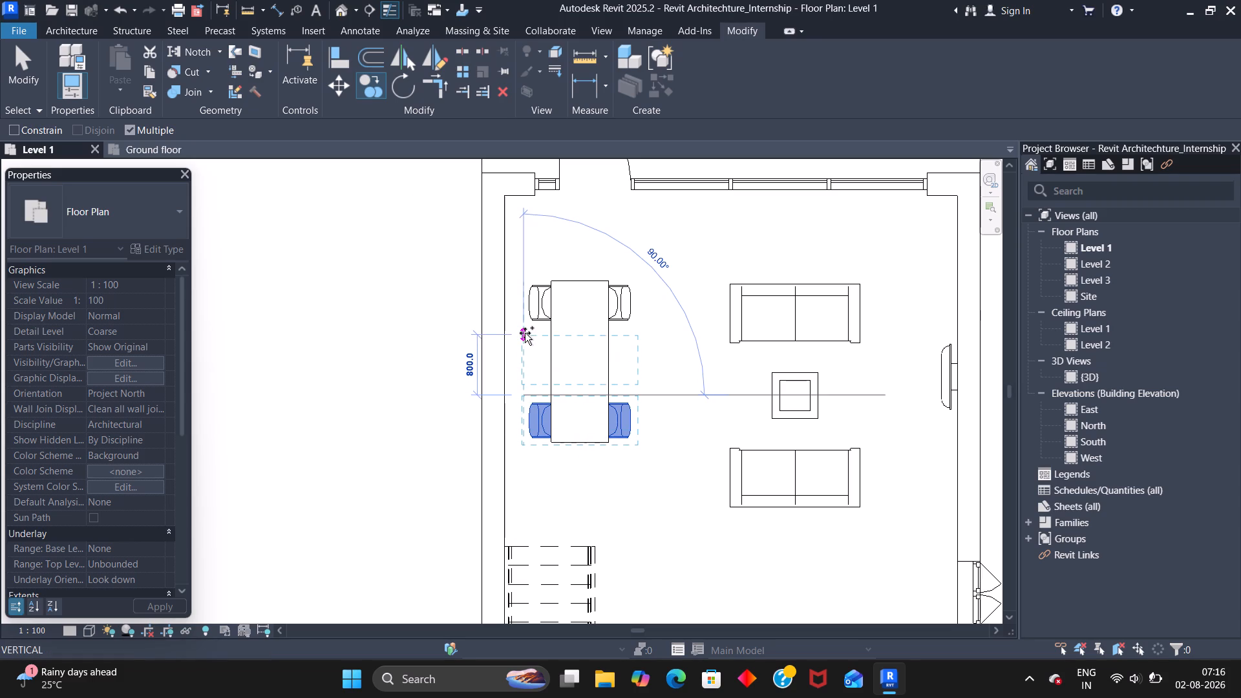
left_click(525, 332)
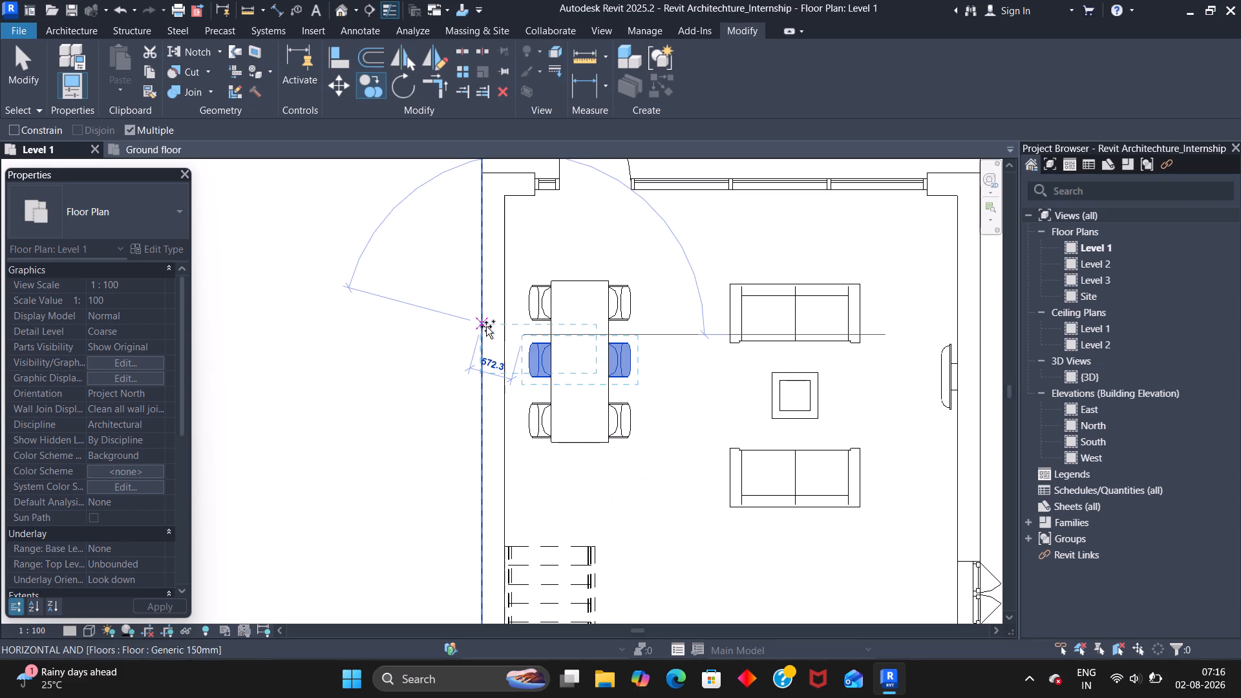
key("Escape")
key("Escape")
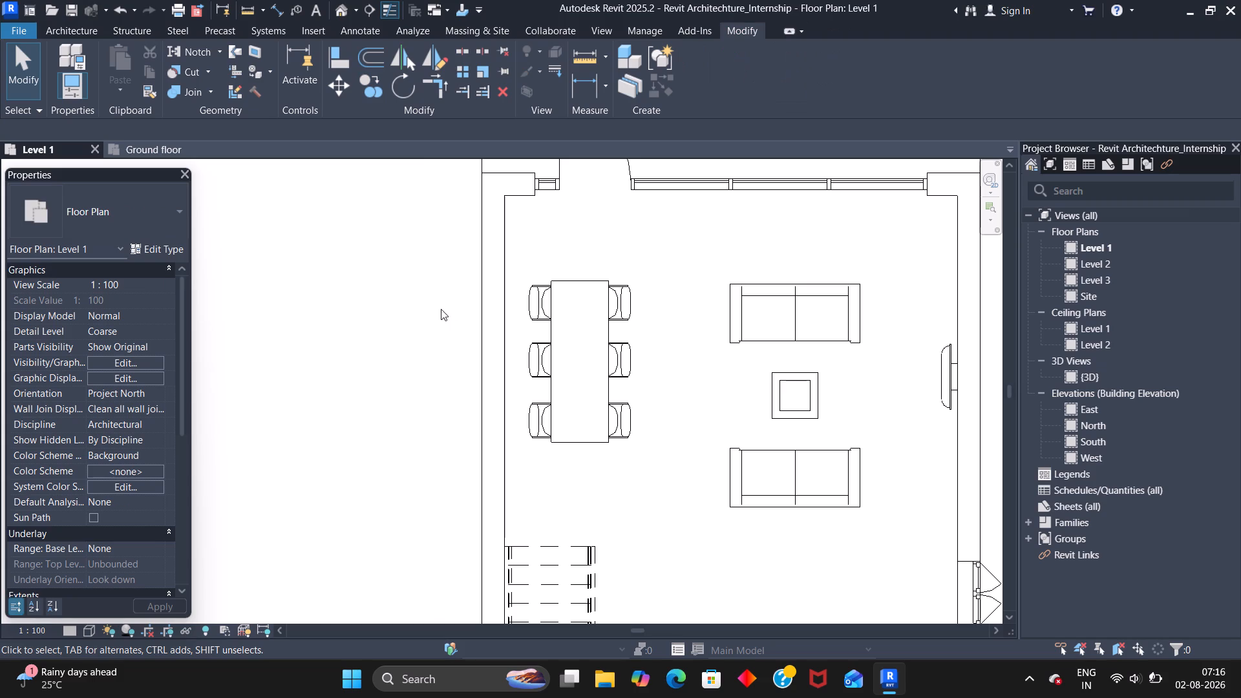
scroll(452, 313, "down", 1)
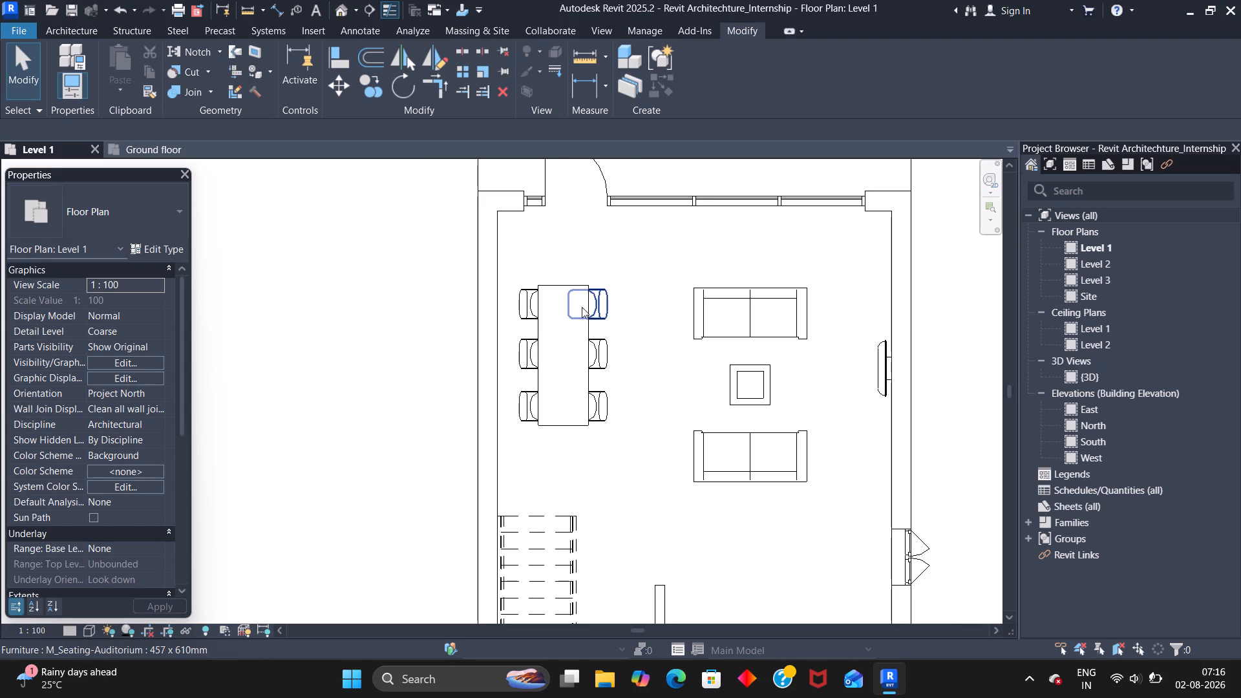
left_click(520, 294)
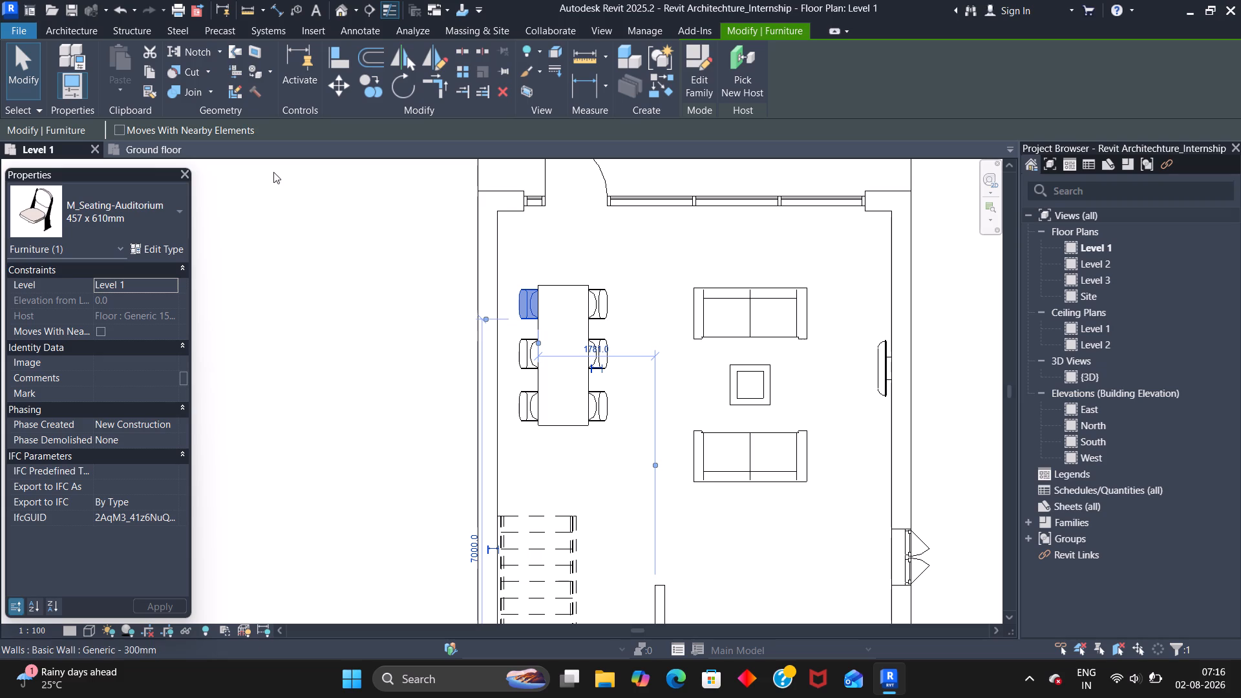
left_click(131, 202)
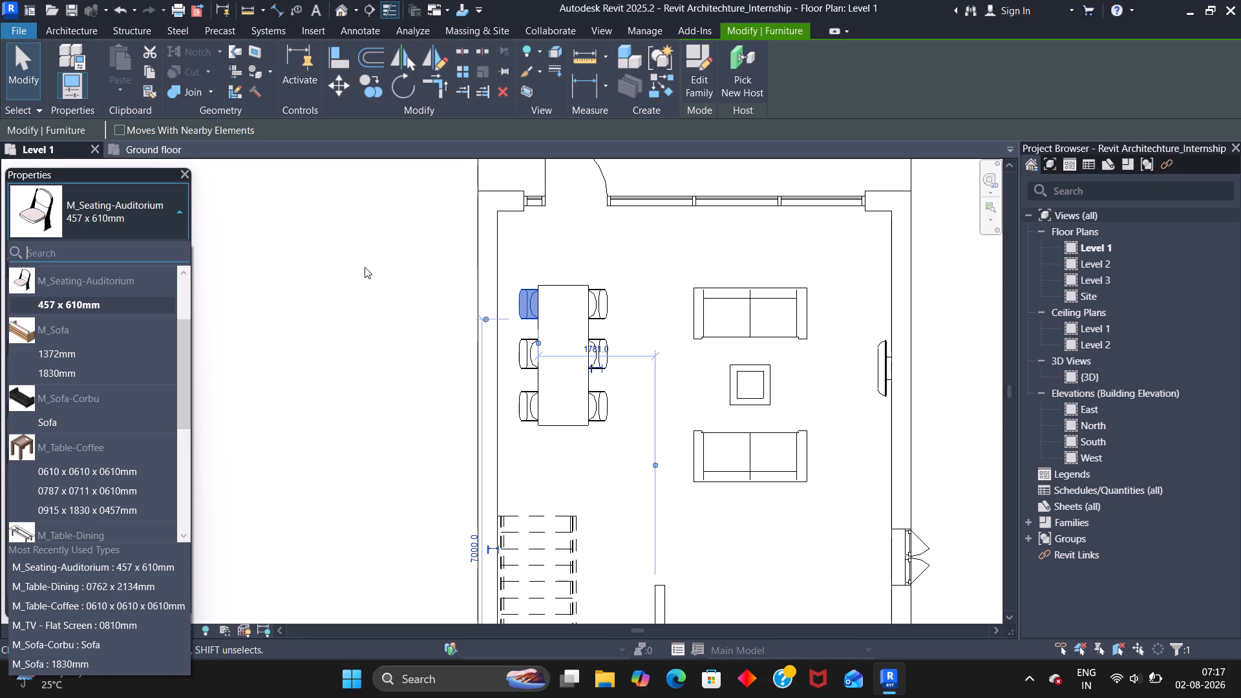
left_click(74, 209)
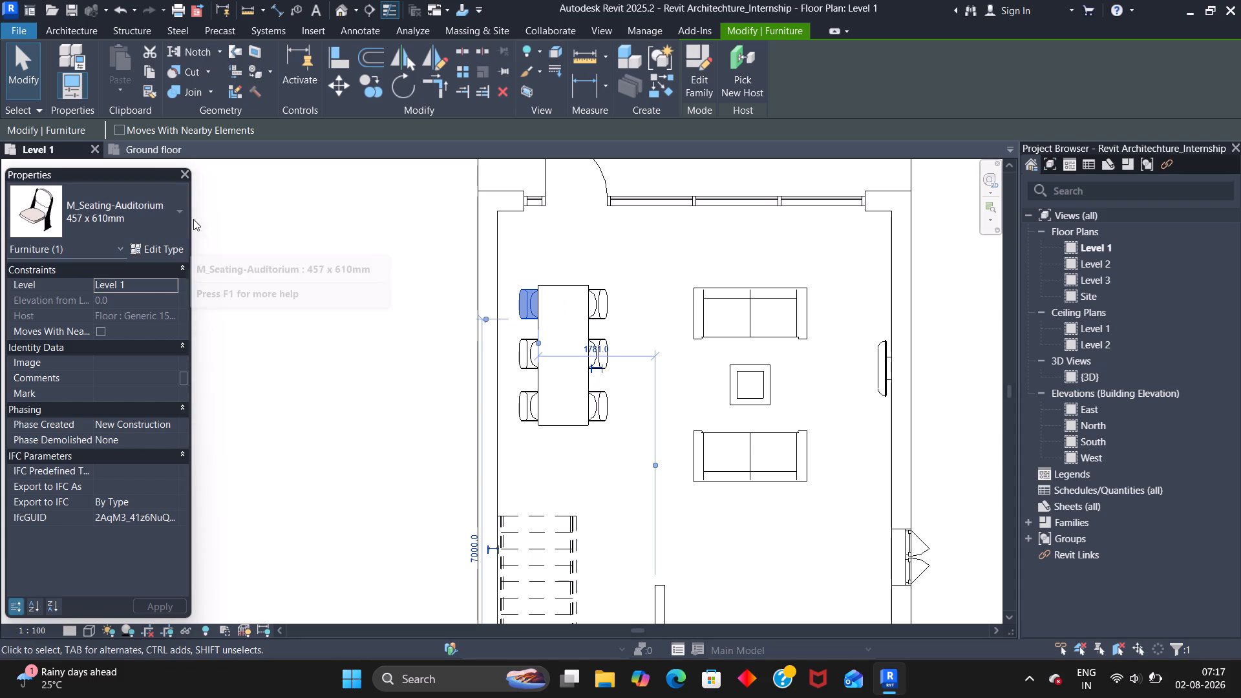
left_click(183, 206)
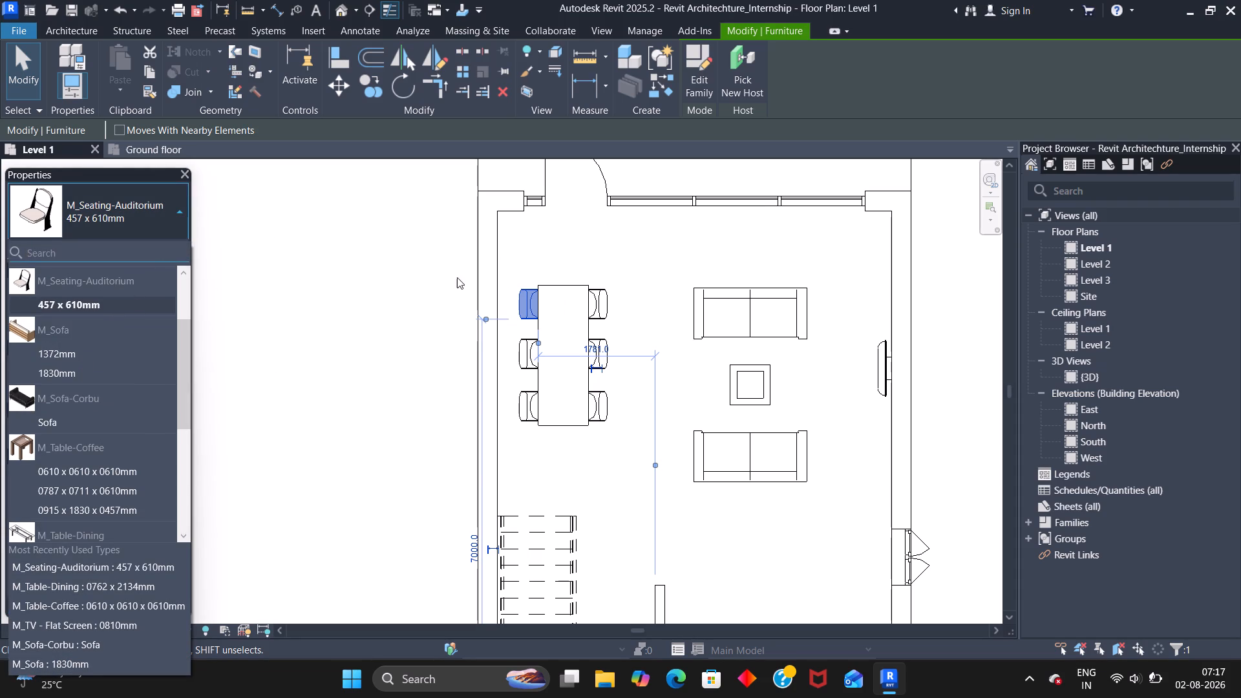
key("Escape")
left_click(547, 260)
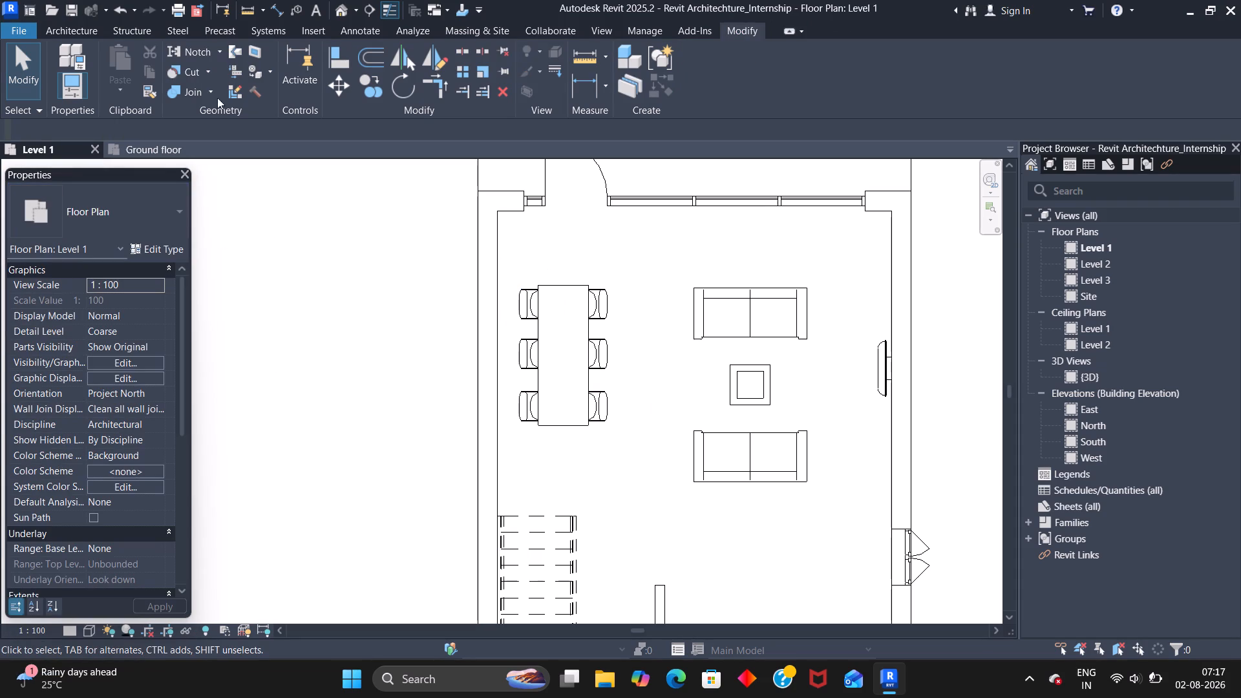
Place a 457 x 610mm auditorium chair centred on the dining table's upper short edge, rotated to face the table.
left_click(81, 27)
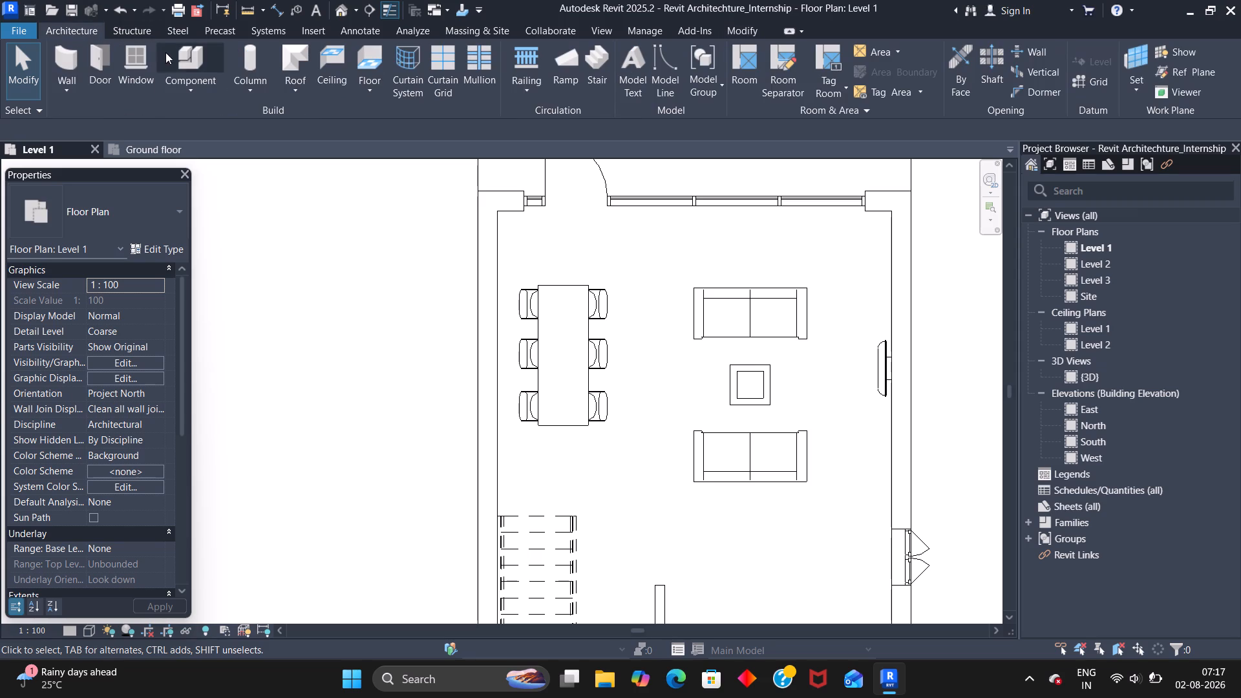
left_click(176, 56)
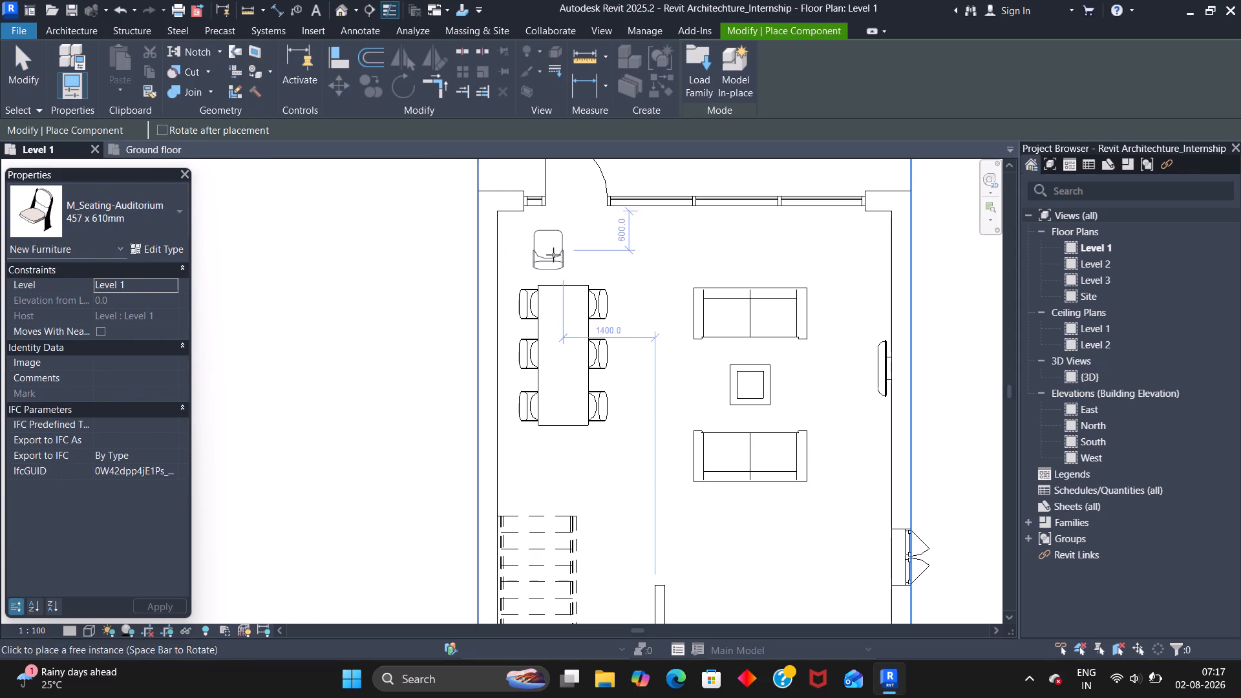
key("space")
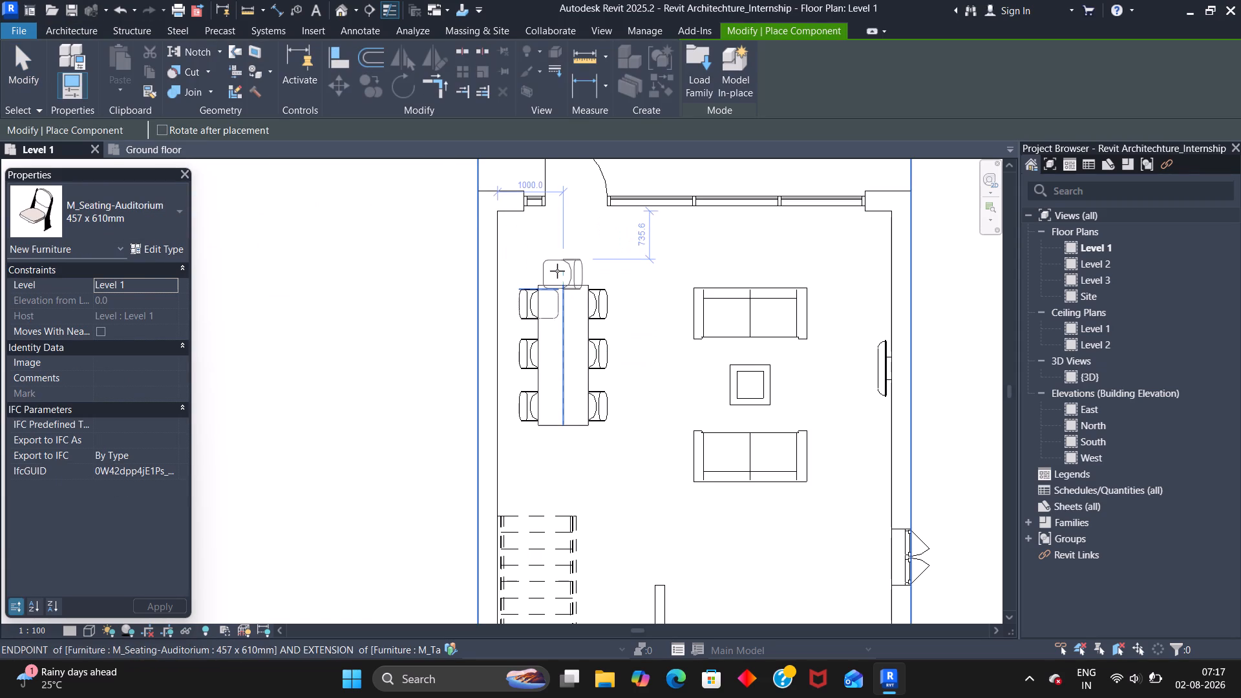
key("space")
key("space")
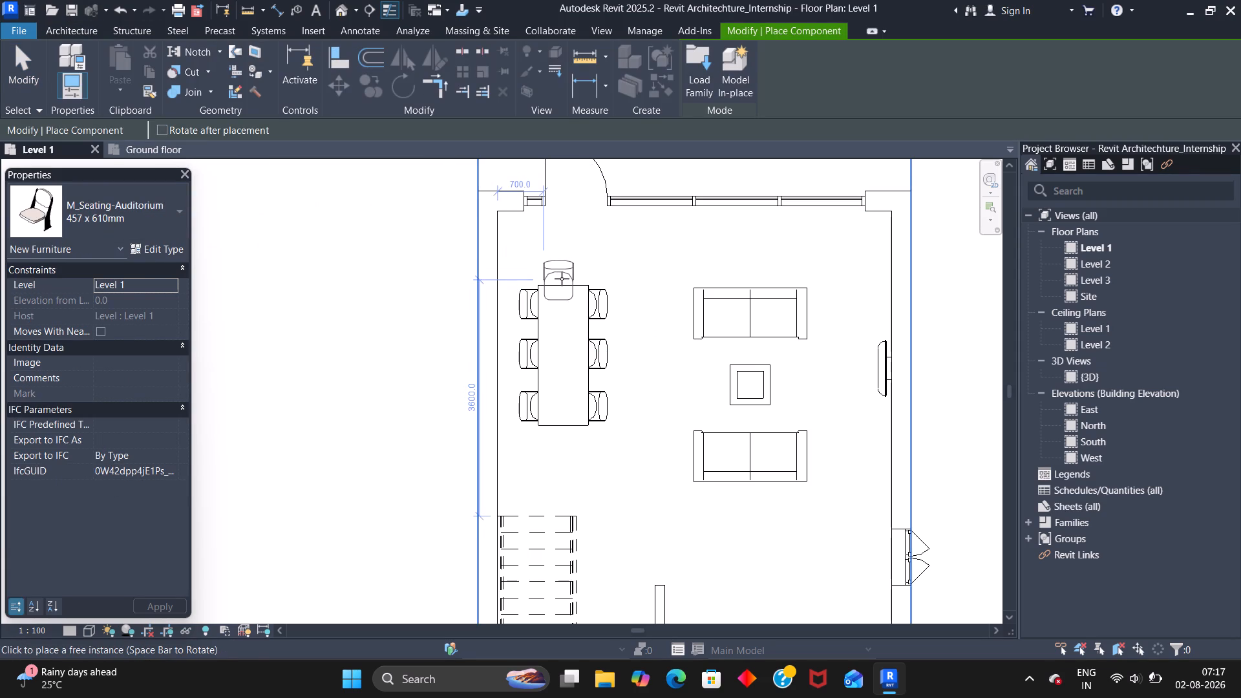
left_click(562, 279)
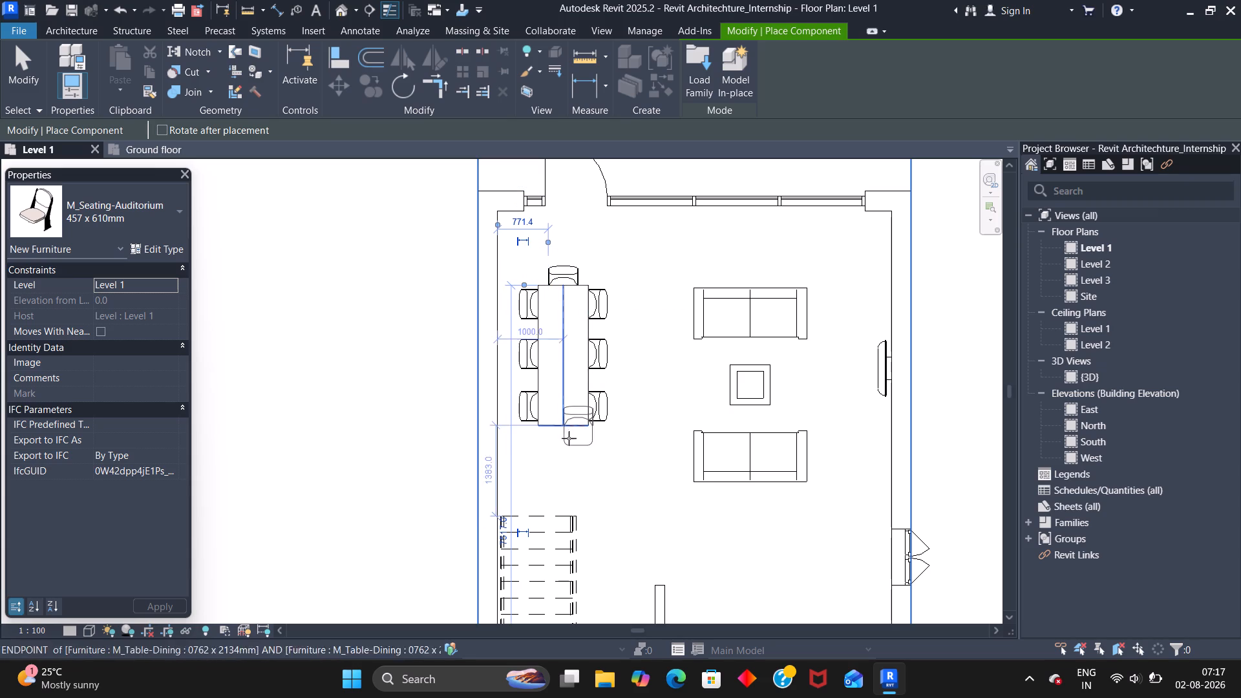
Place another auditorium chair centred on the dining table's lower short edge, rotated to face the table, and end placement.
key("space")
key("space")
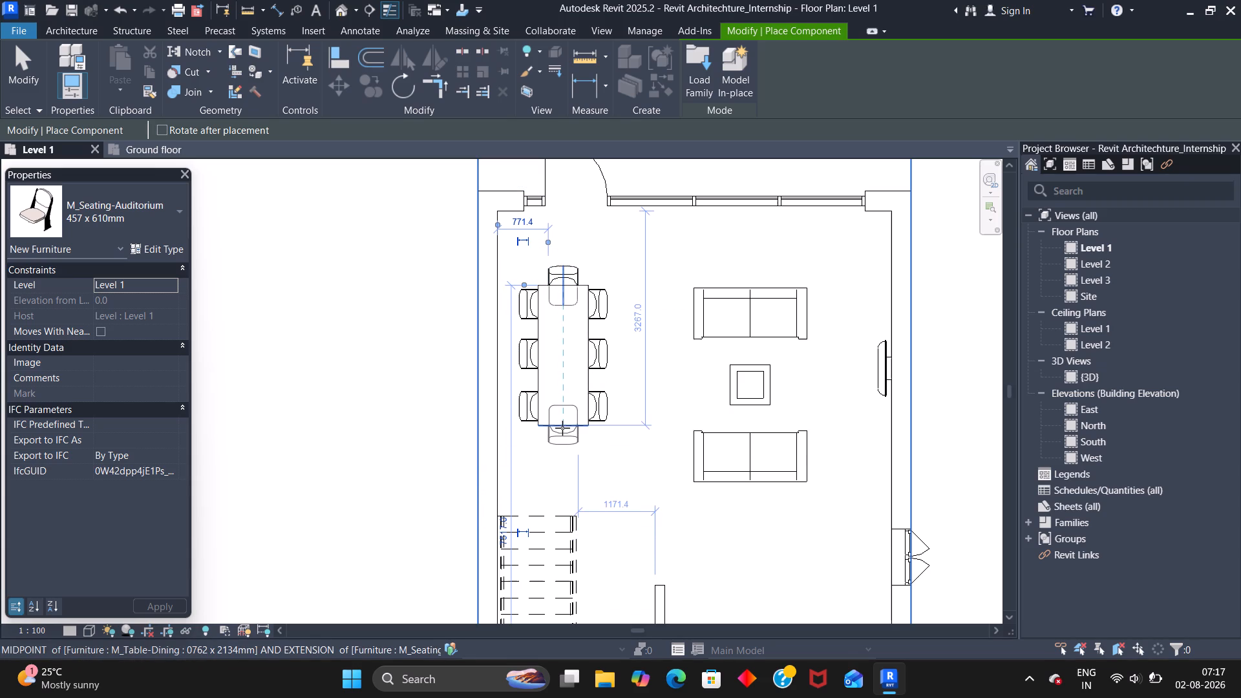
left_click(562, 428)
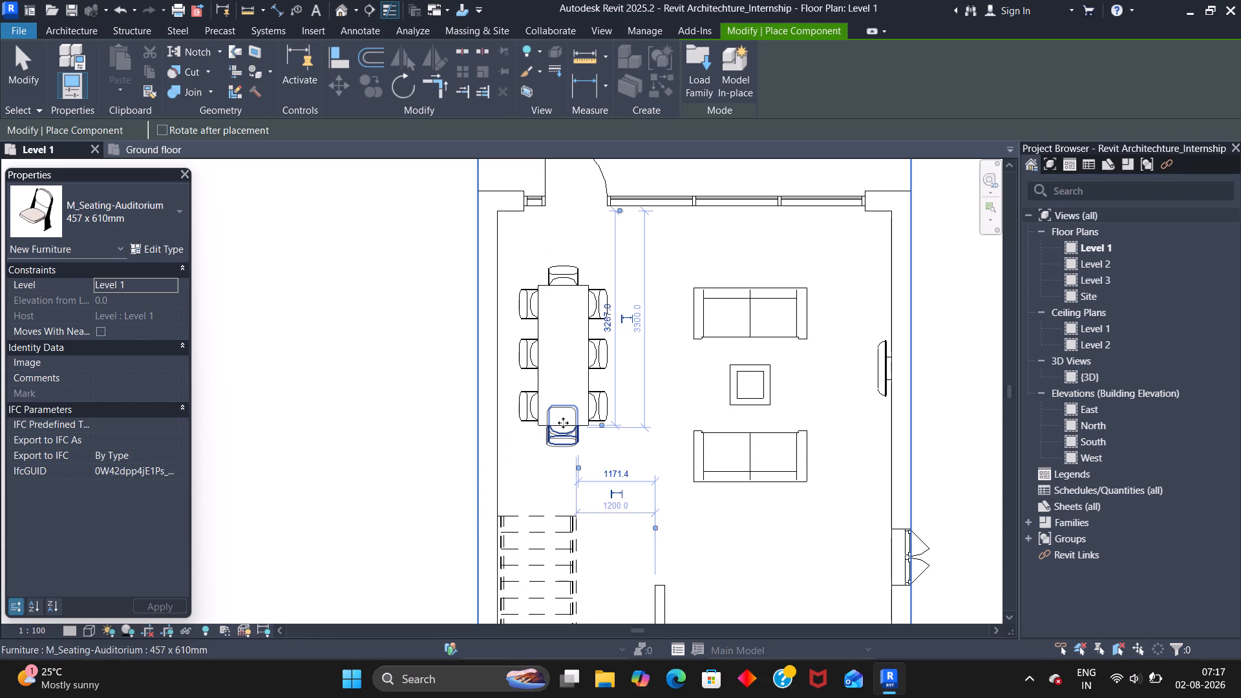
key("Escape")
key("Escape")
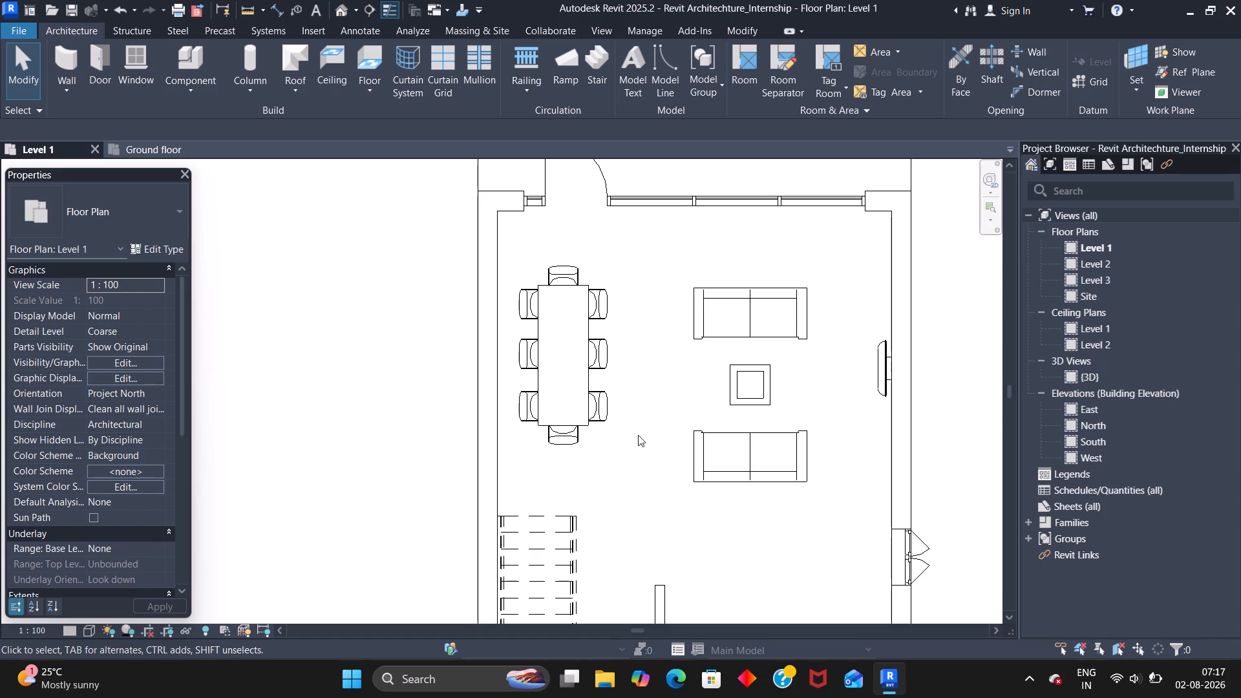
Combine the dining table and its eight chairs into one model group, keeping the default name.
middle_click_drag(633, 379, 574, 360)
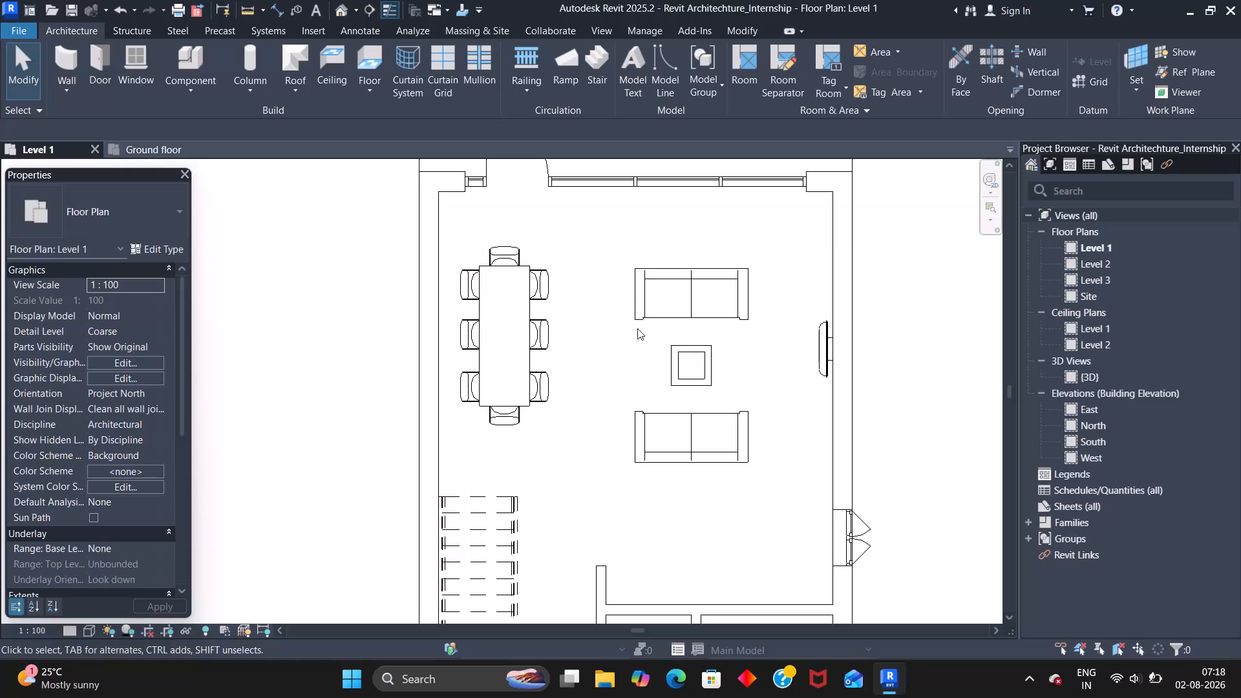
left_click_drag(584, 452, 487, 370)
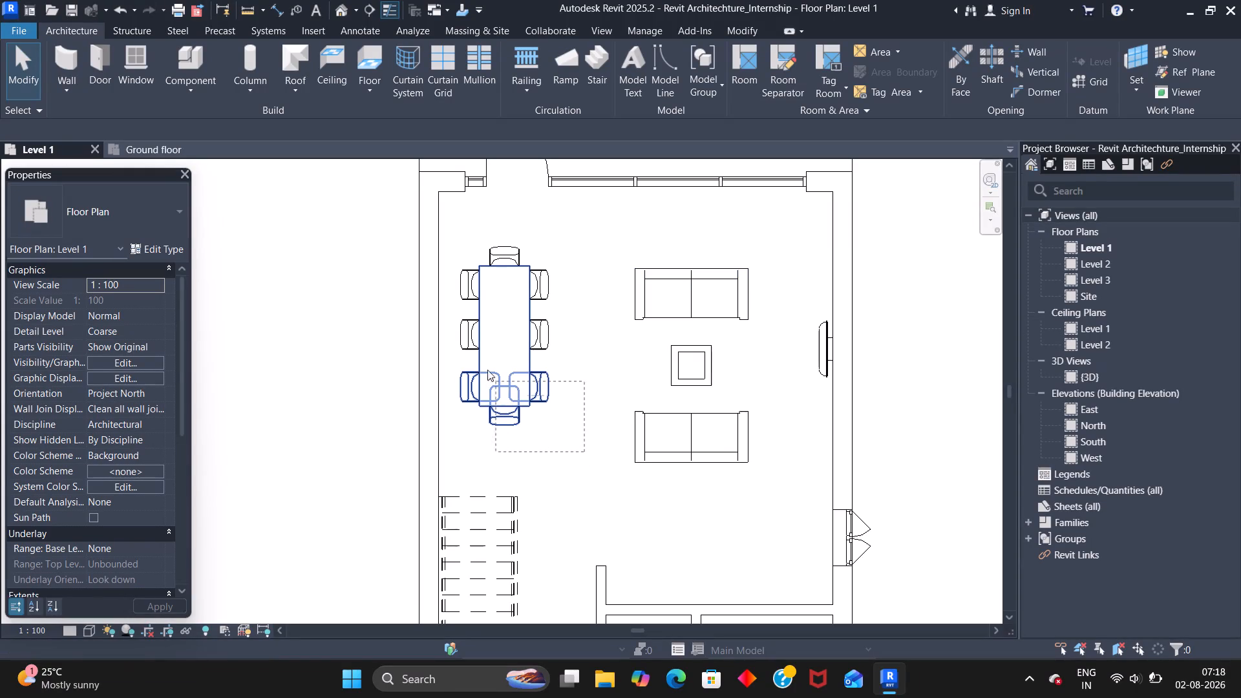
left_click_drag(487, 370, 452, 230)
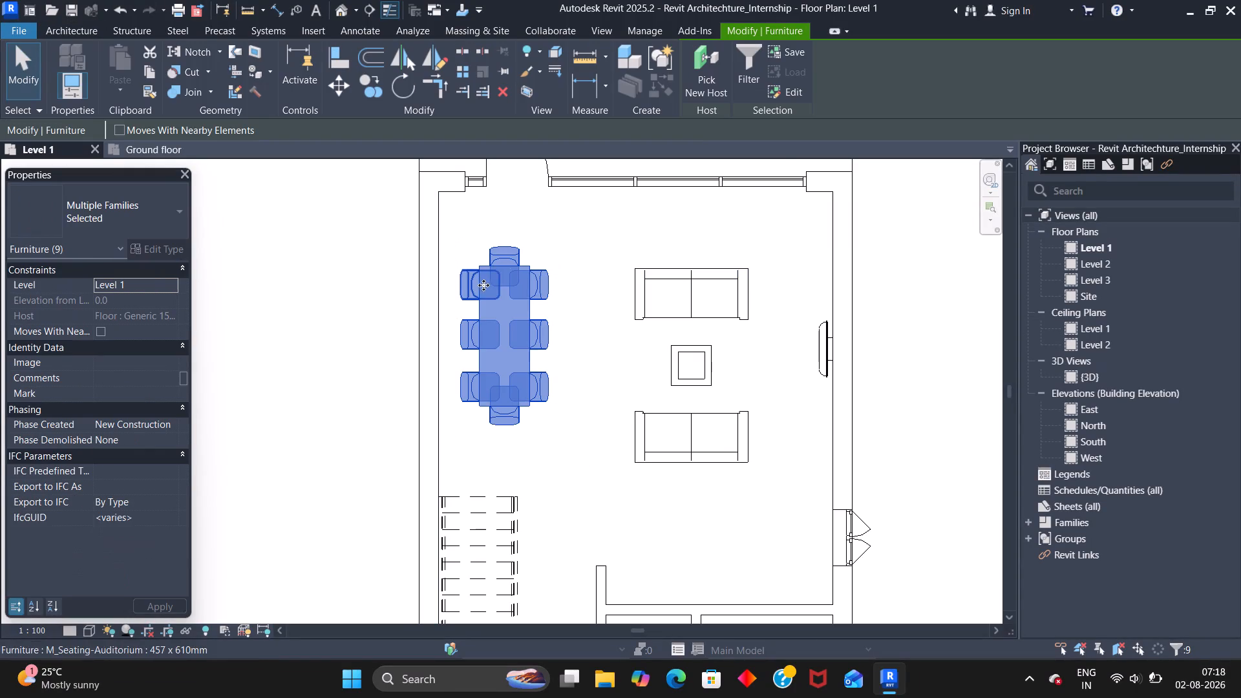
left_click(663, 60)
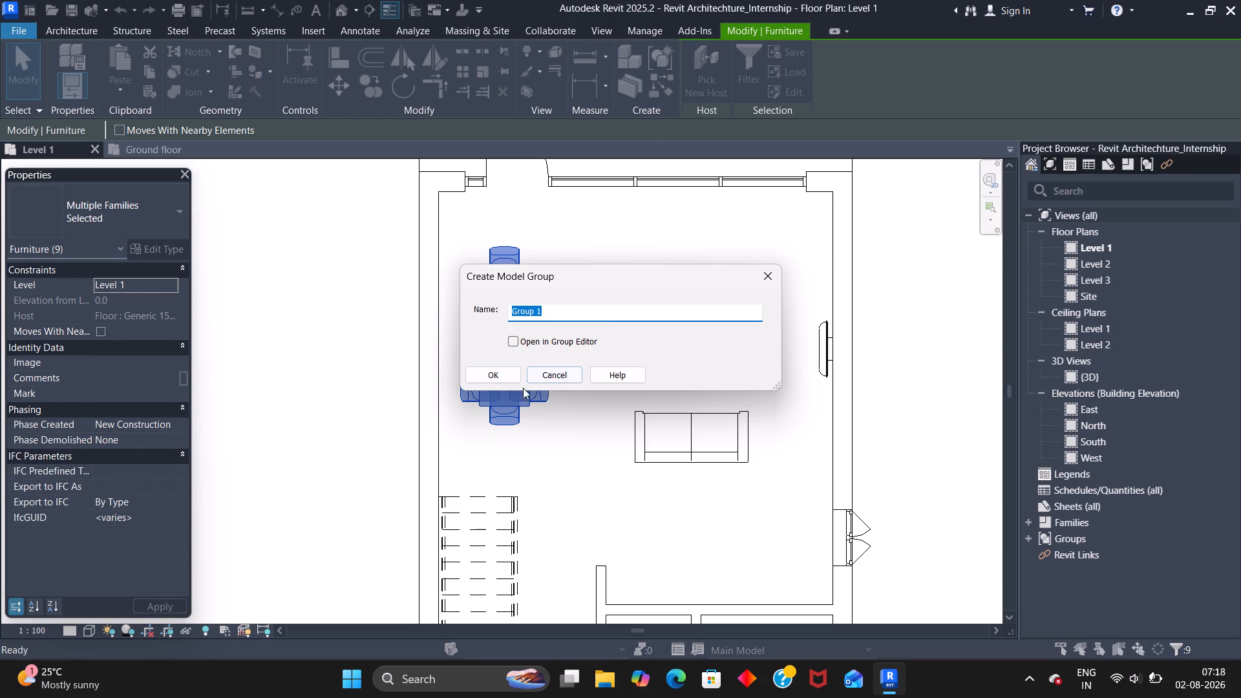
left_click(498, 373)
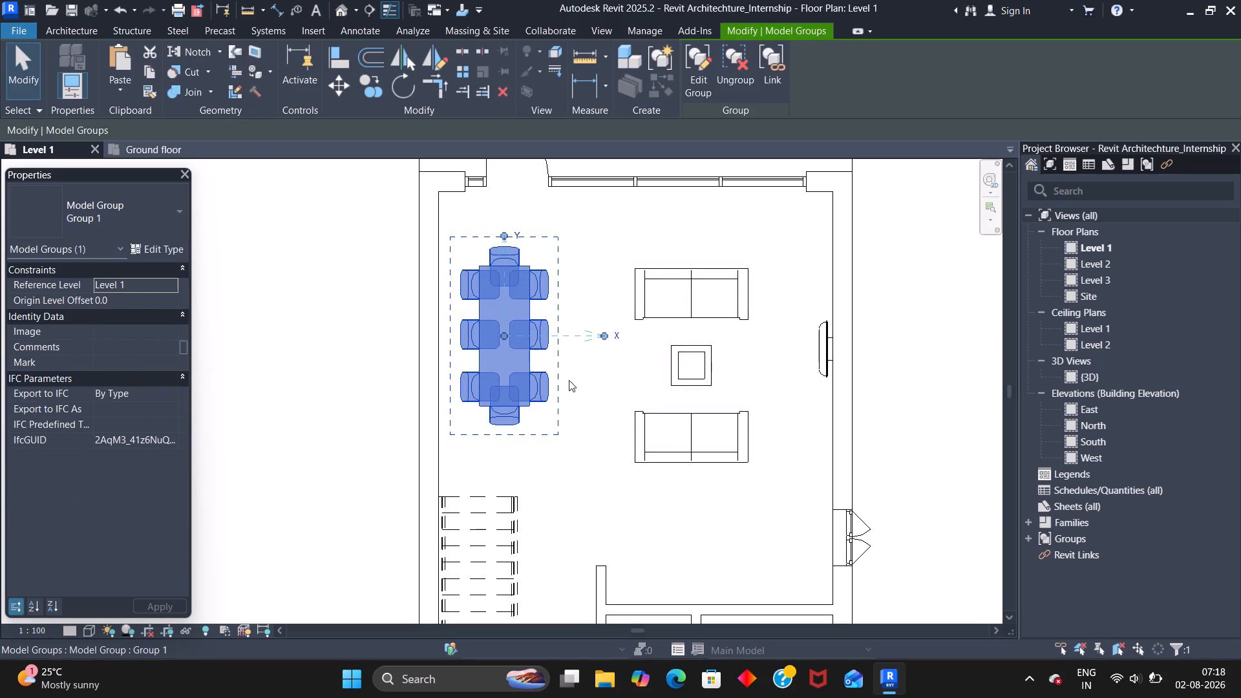
left_click(598, 387)
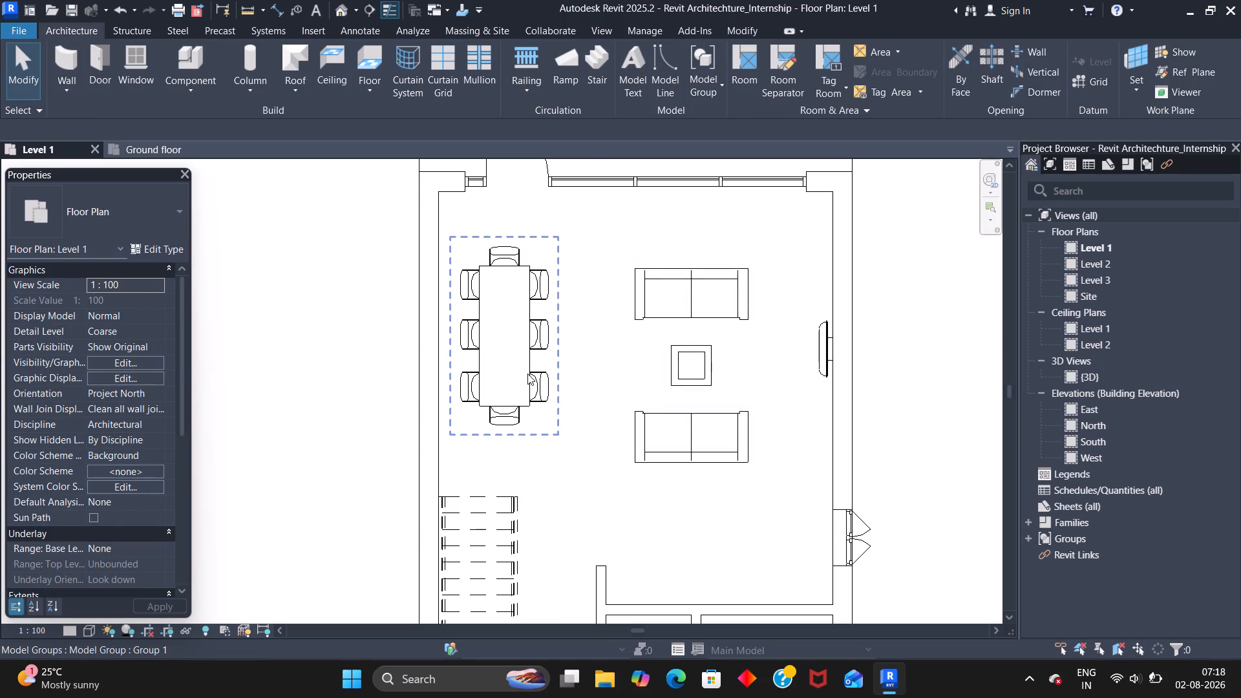
left_click(527, 374)
left_click(600, 392)
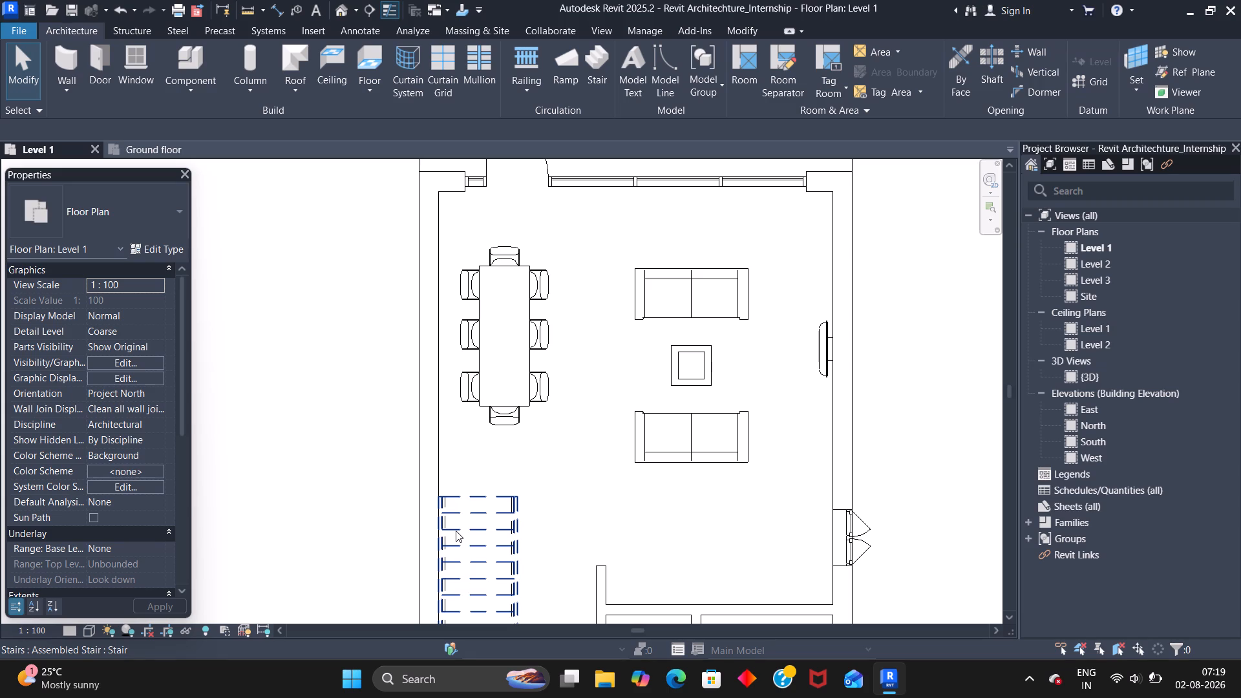
Add a continuous aligned dimension through the centrelines of the upper sofa, coffee table and lower sofa, placed outside the TV wall.
left_click(278, 6)
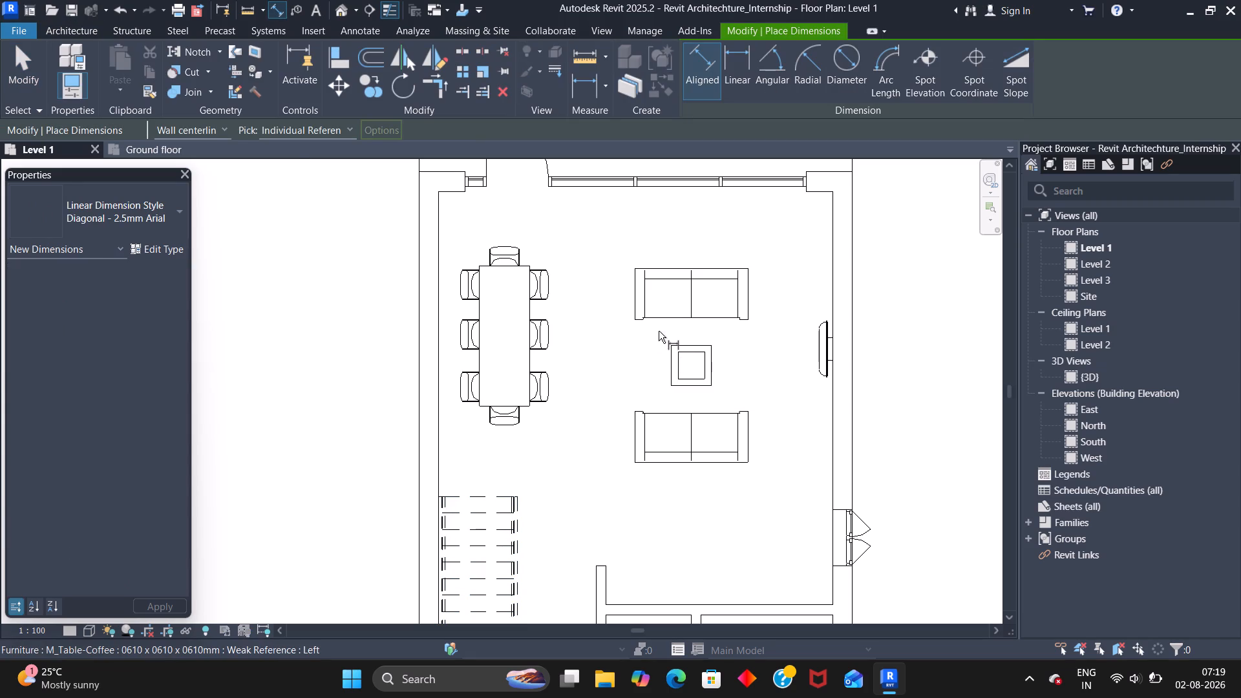
left_click(676, 291)
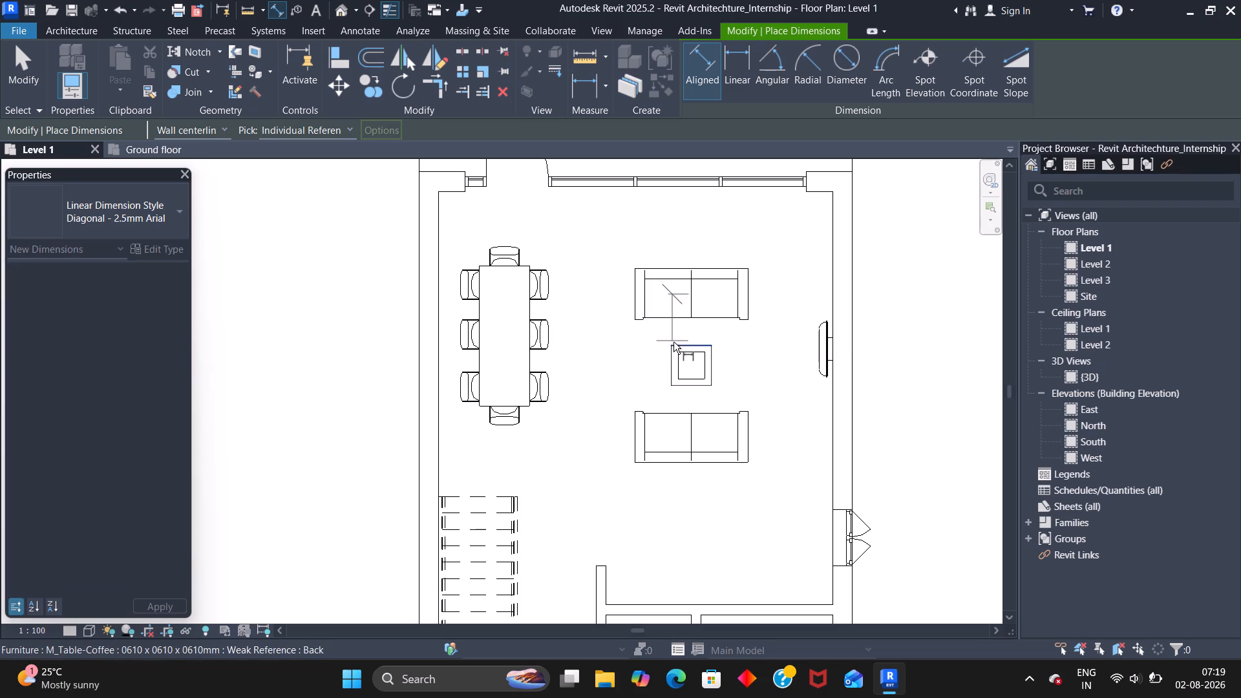
left_click(697, 364)
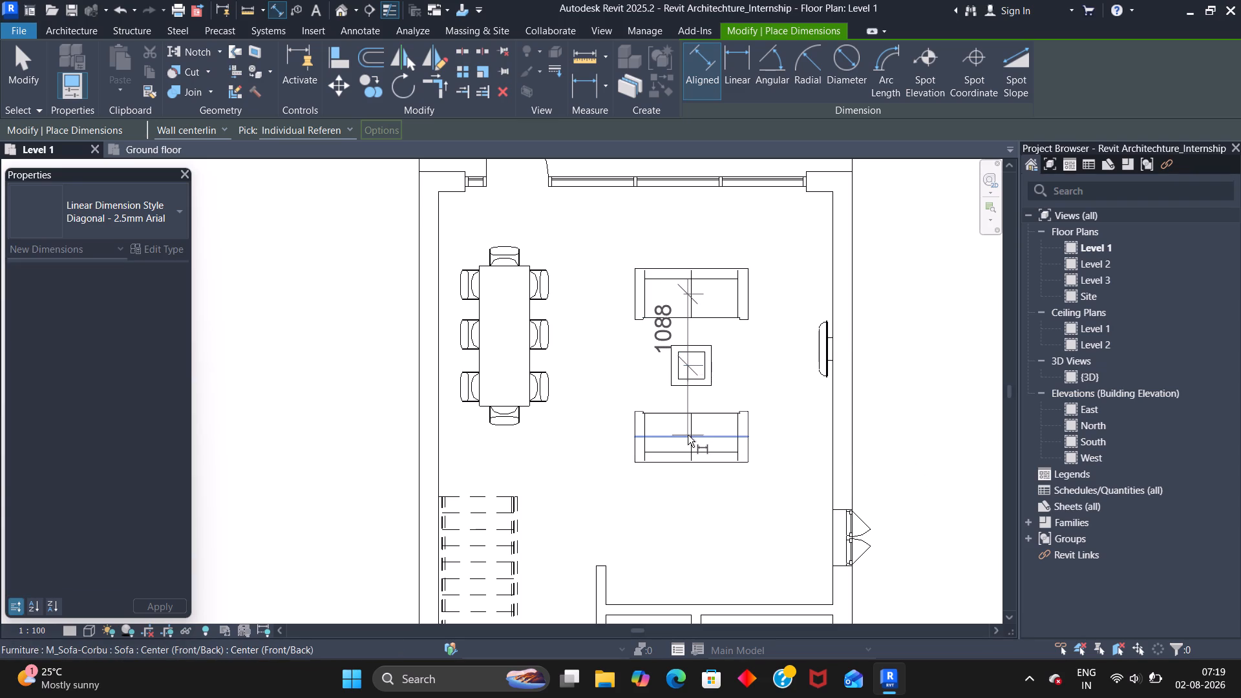
left_click(688, 435)
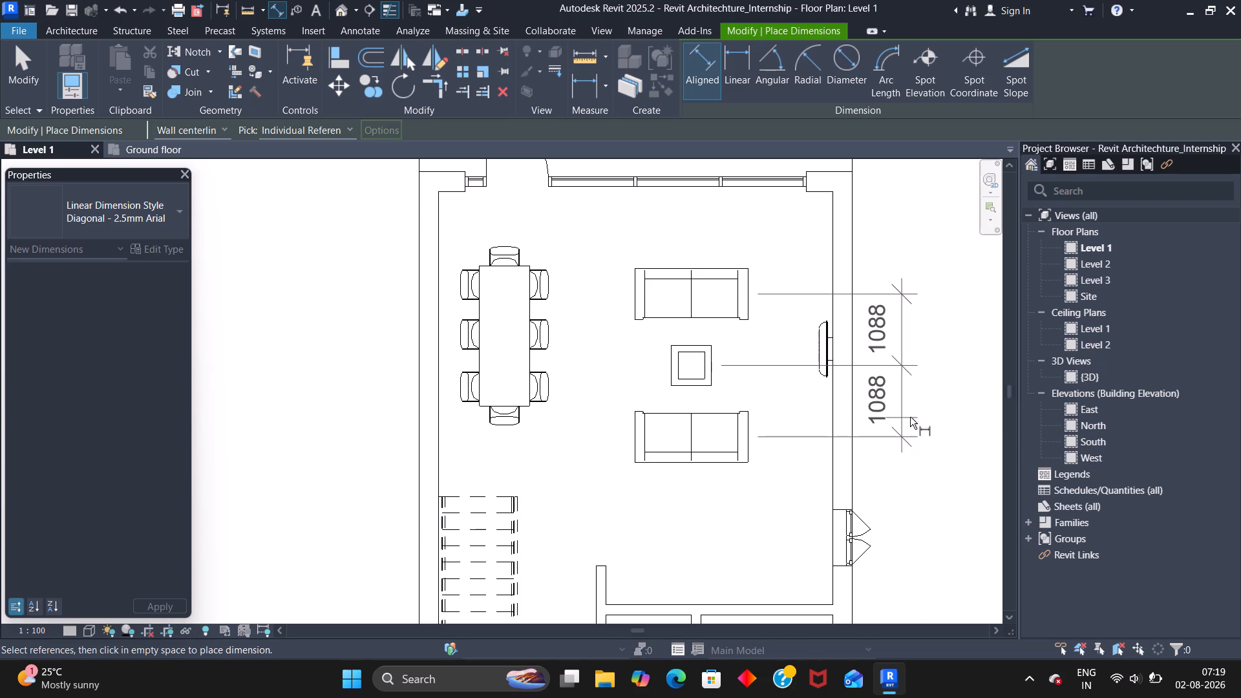
left_click(931, 418)
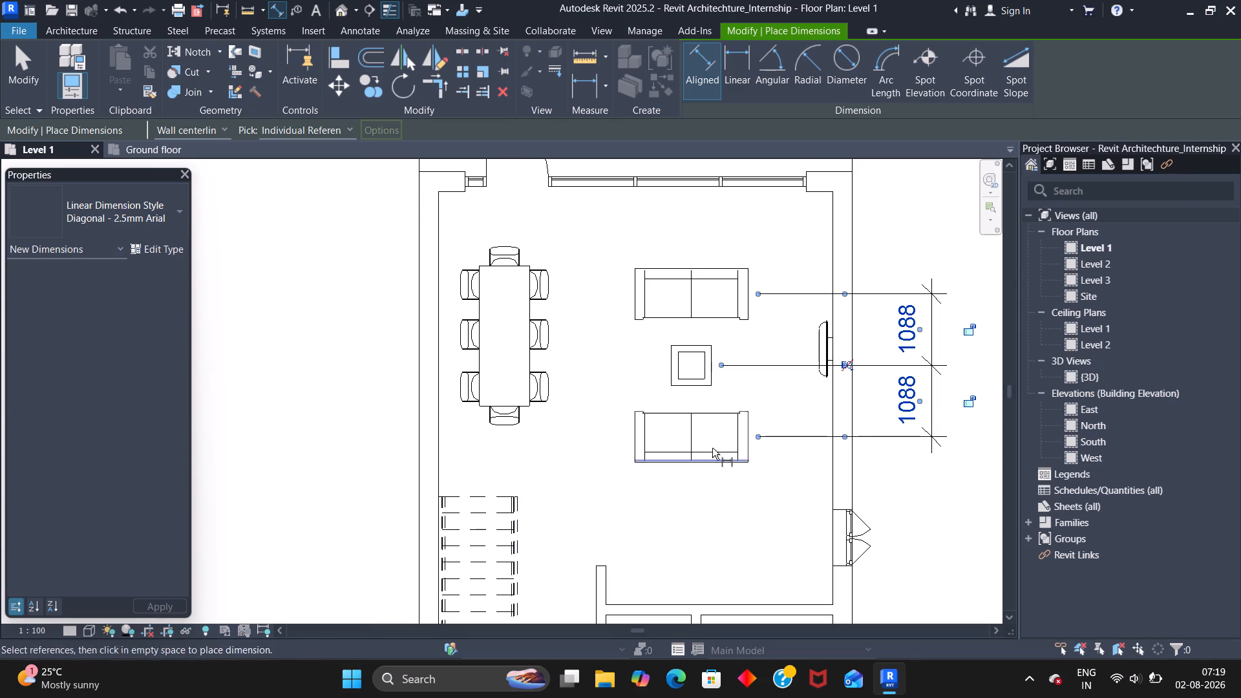
Apply an equality constraint to the dimension between the two sofas and the coffee table, and end dimensioning.
scroll(808, 364, "up", 6)
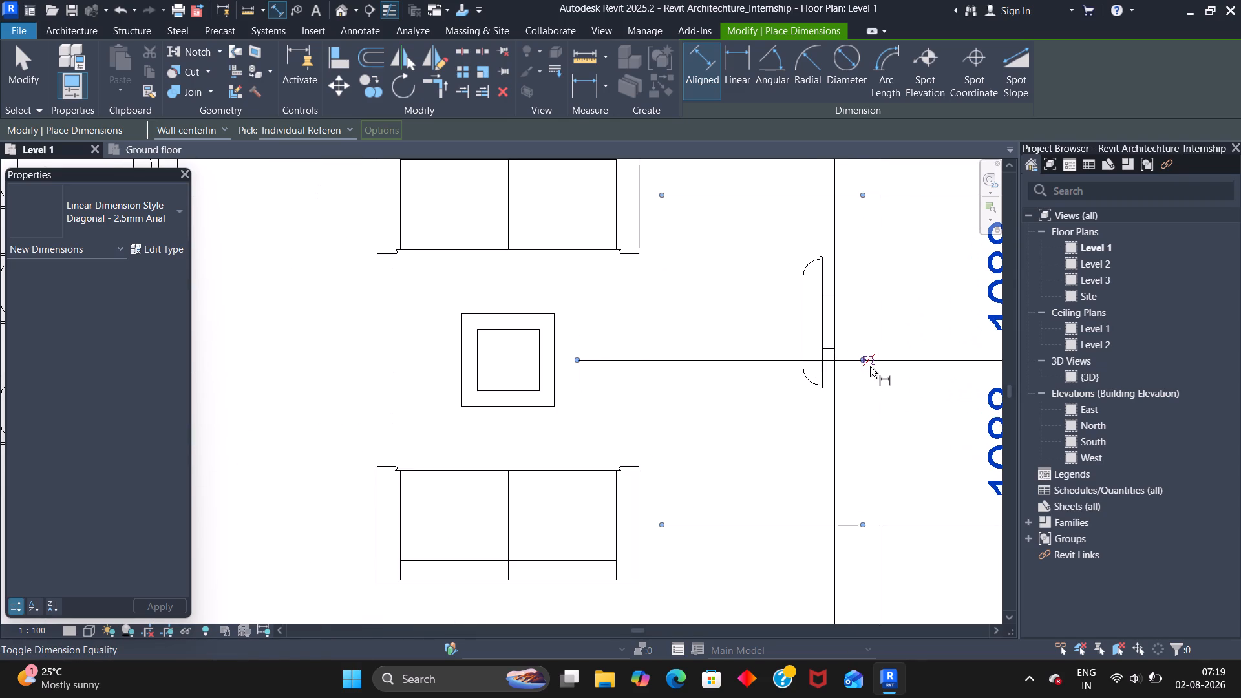
left_click(865, 359)
scroll(833, 369, "down", 2)
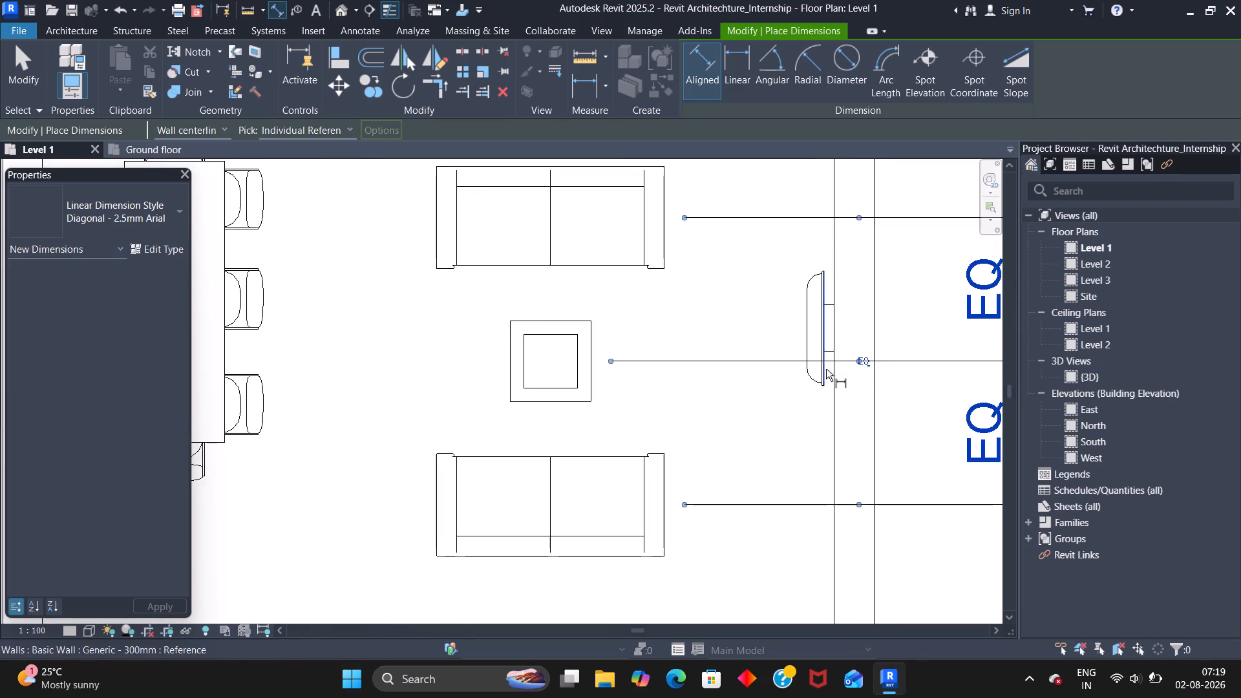
scroll(826, 369, "down", 3)
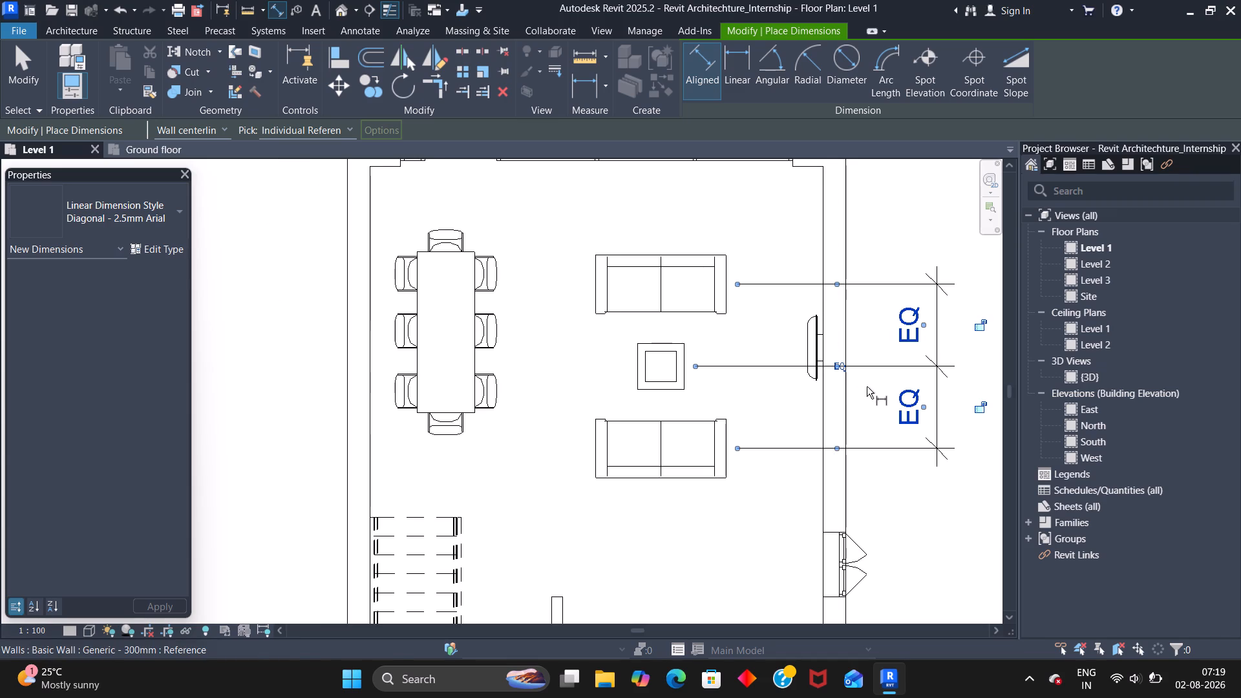
middle_click_drag(856, 384, 760, 367)
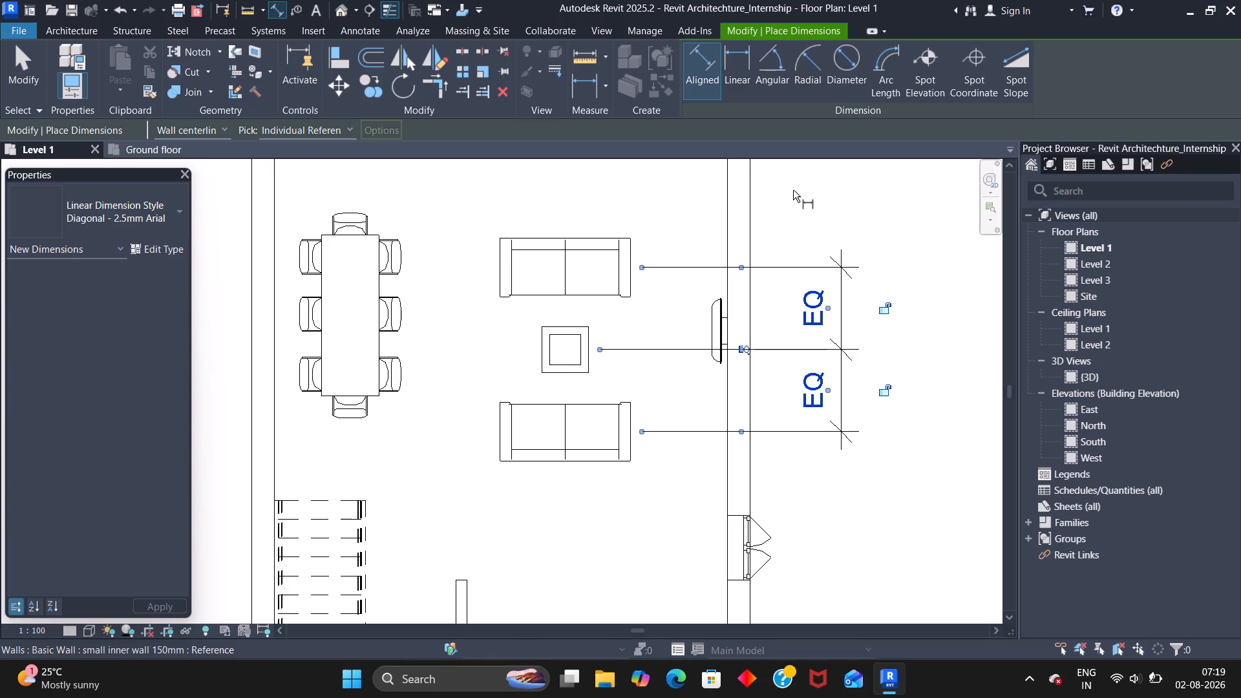
key("Escape")
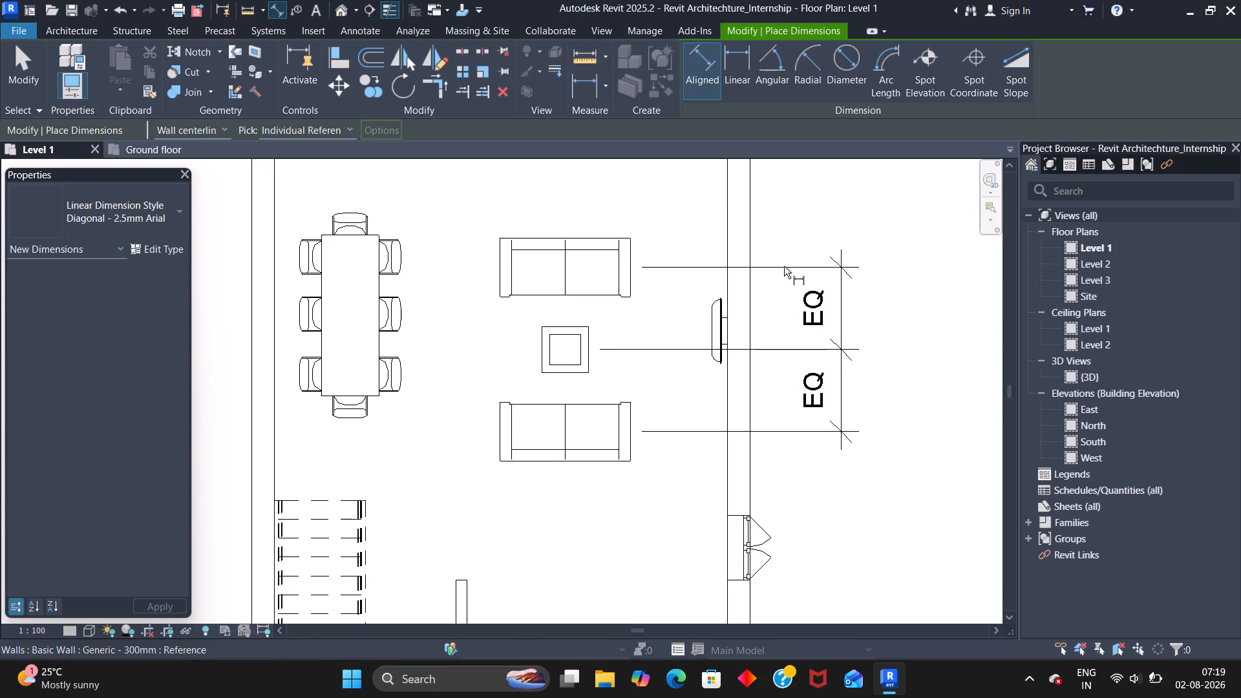
key("Escape")
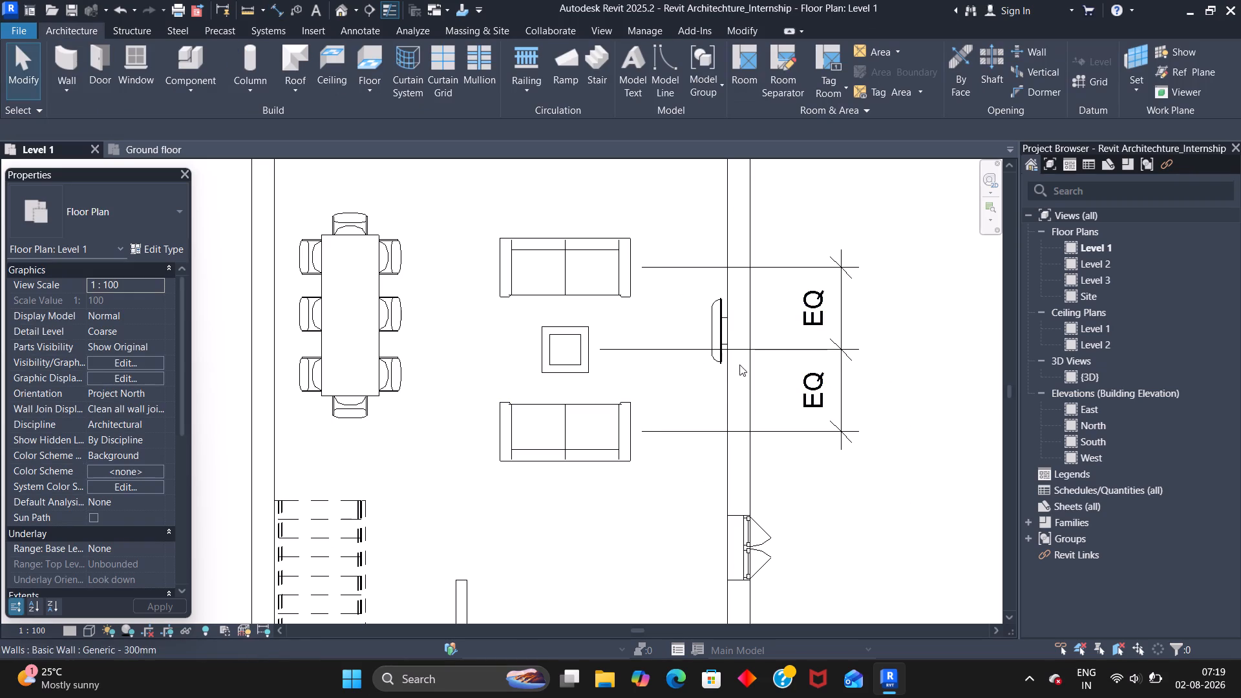
Delete the EQ dimension between the sofas and coffee table while leaving the elements constrained.
left_click(801, 264)
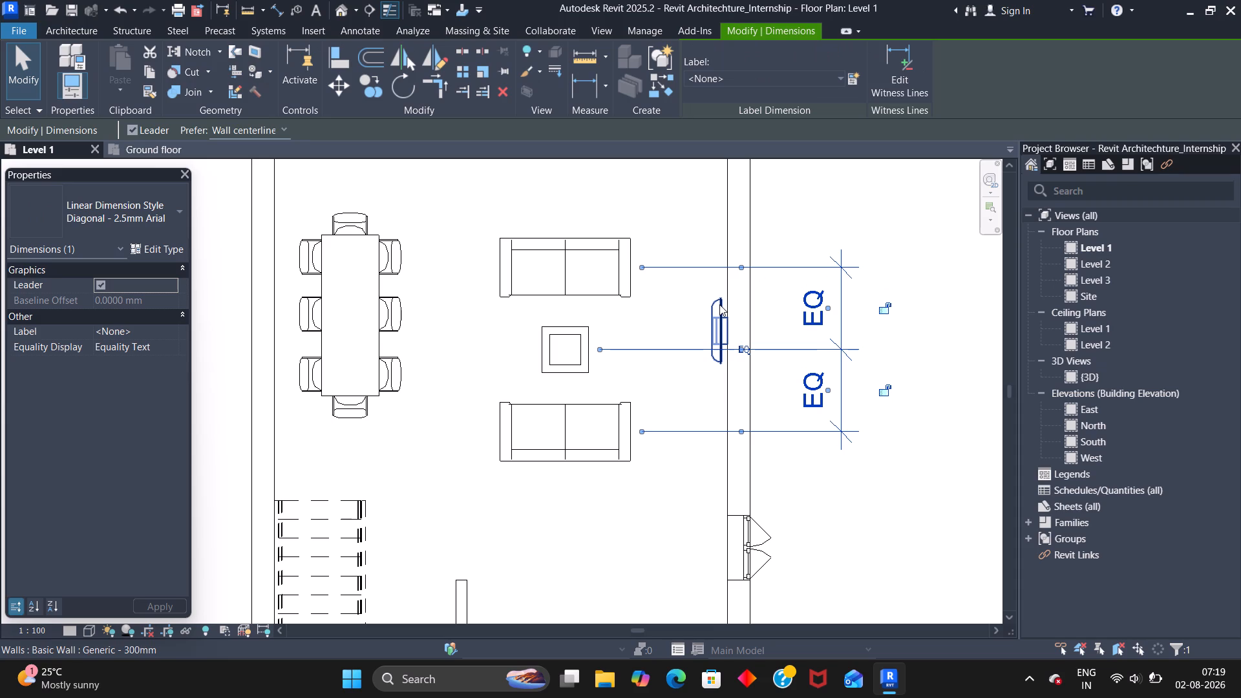
key("Delete")
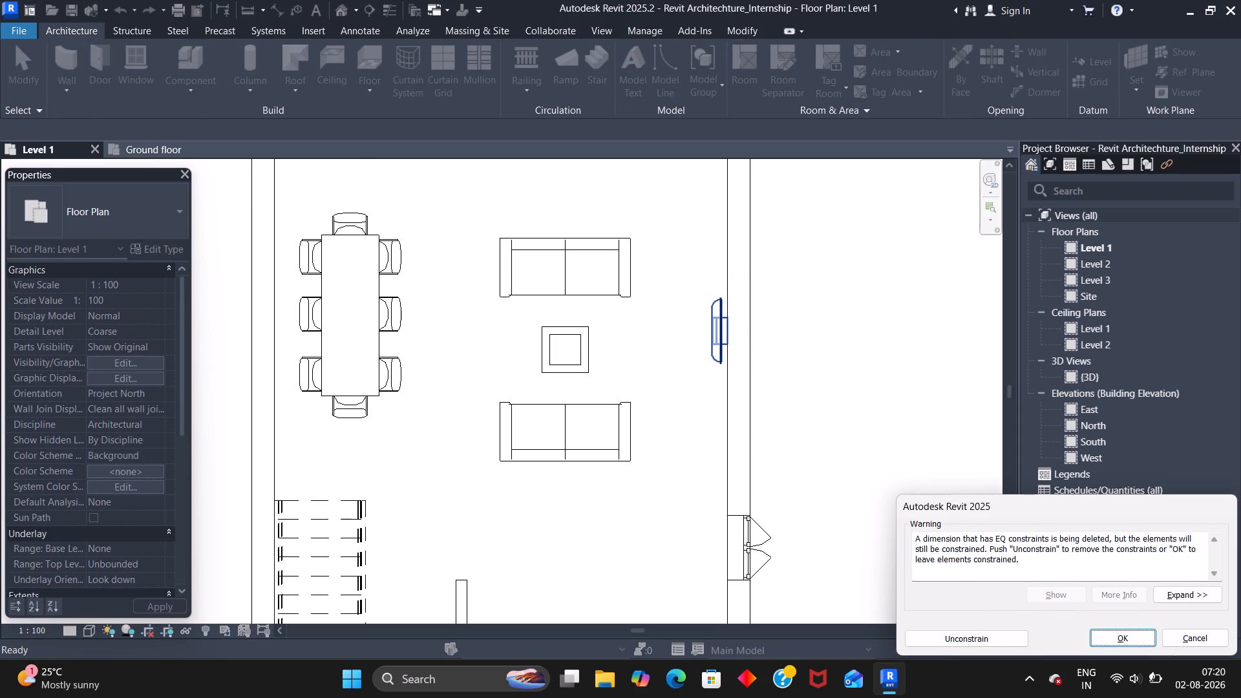
left_click(1105, 641)
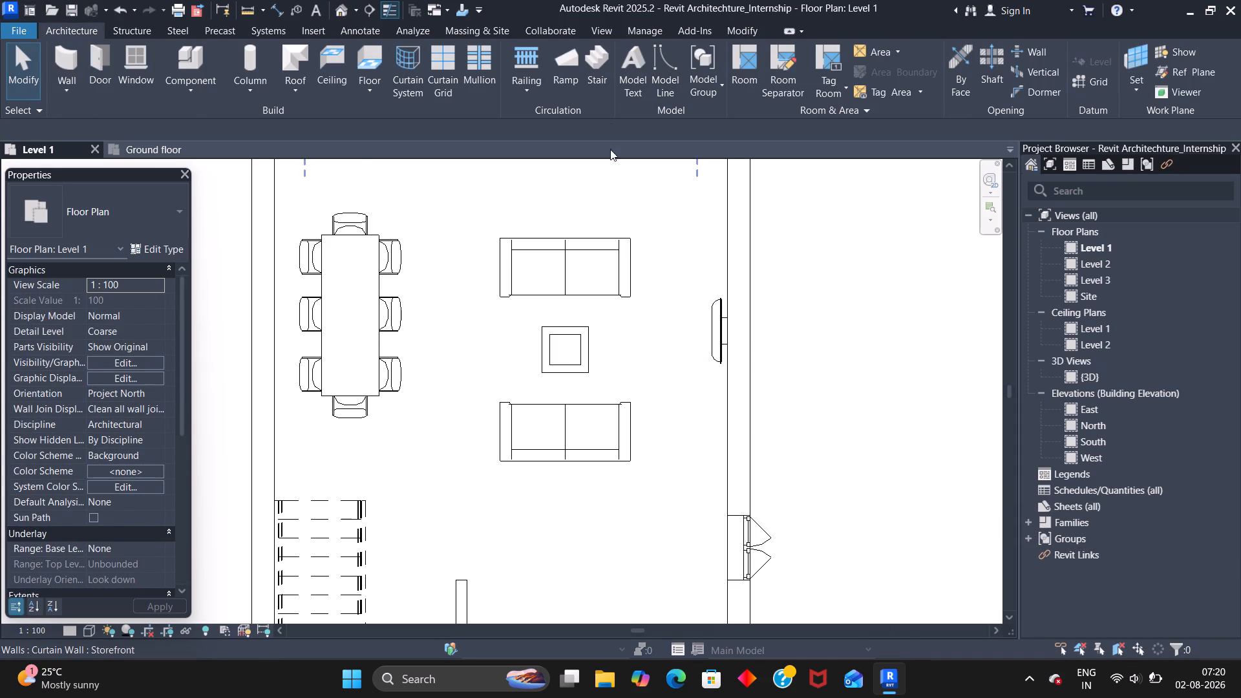
Nudge the upper sofa up the plan to about 1030 mm from the storefront wall.
left_click(593, 245)
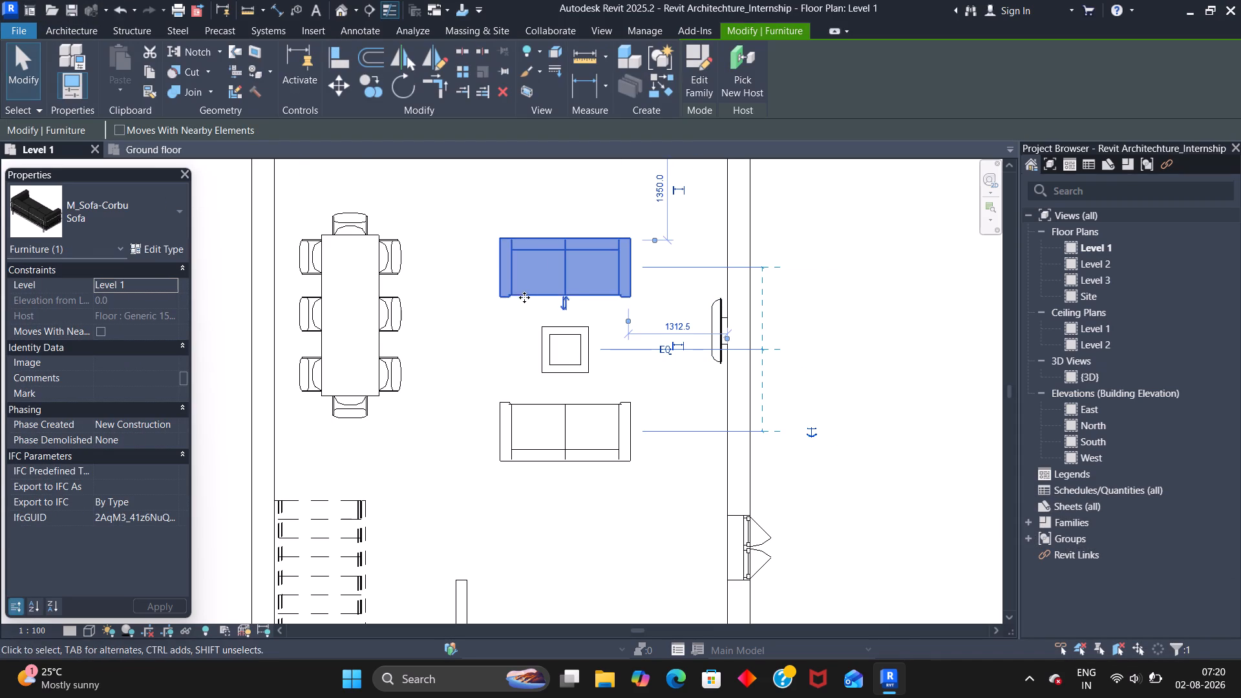
key("Up")
key("Up")
key("Up")
key("Up")
key("Up")
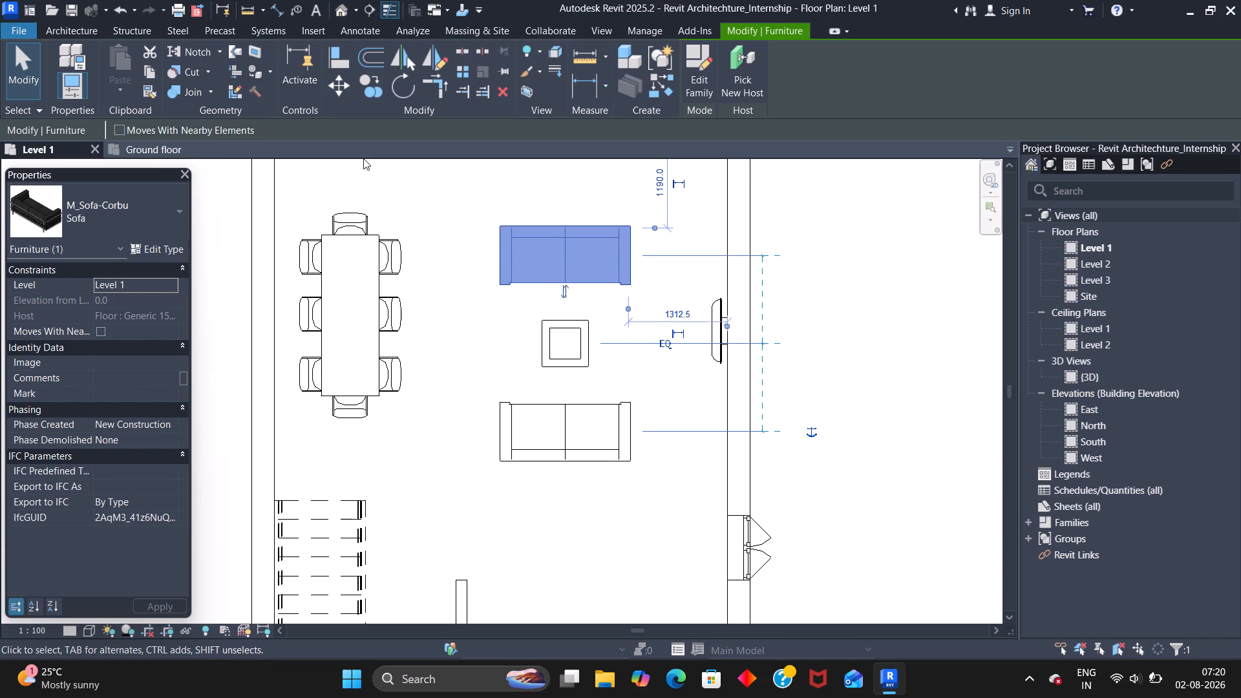
key("Up")
key("Up")
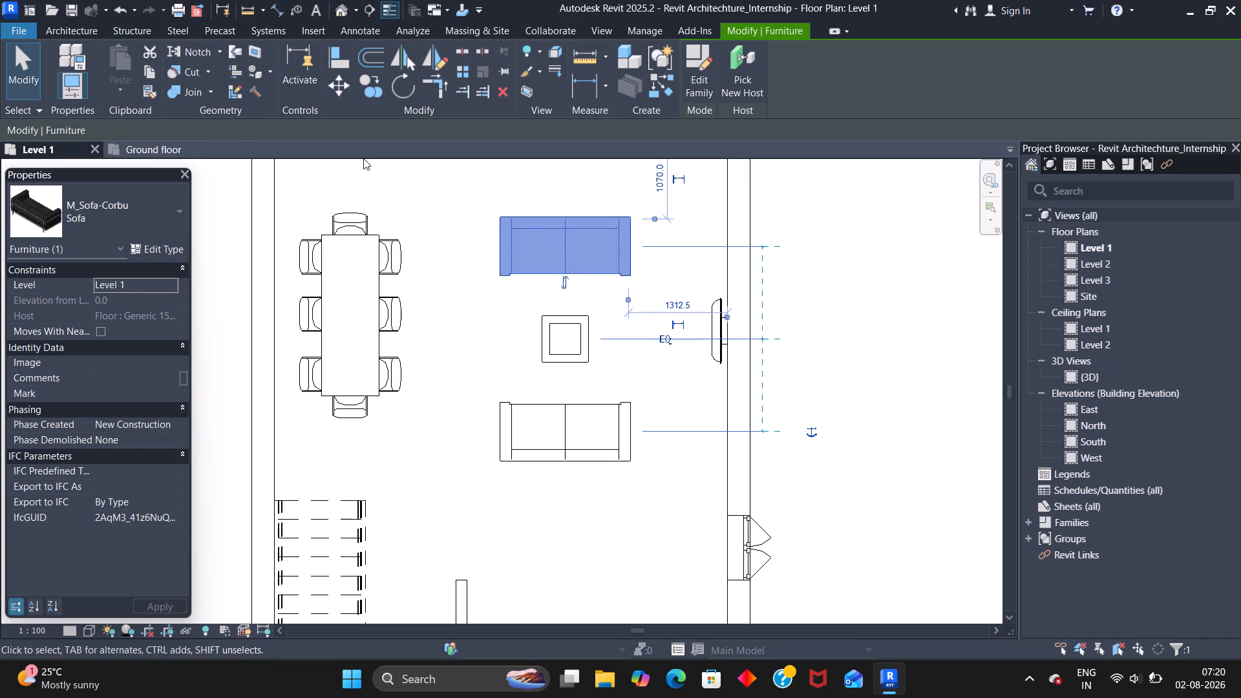
key("Up")
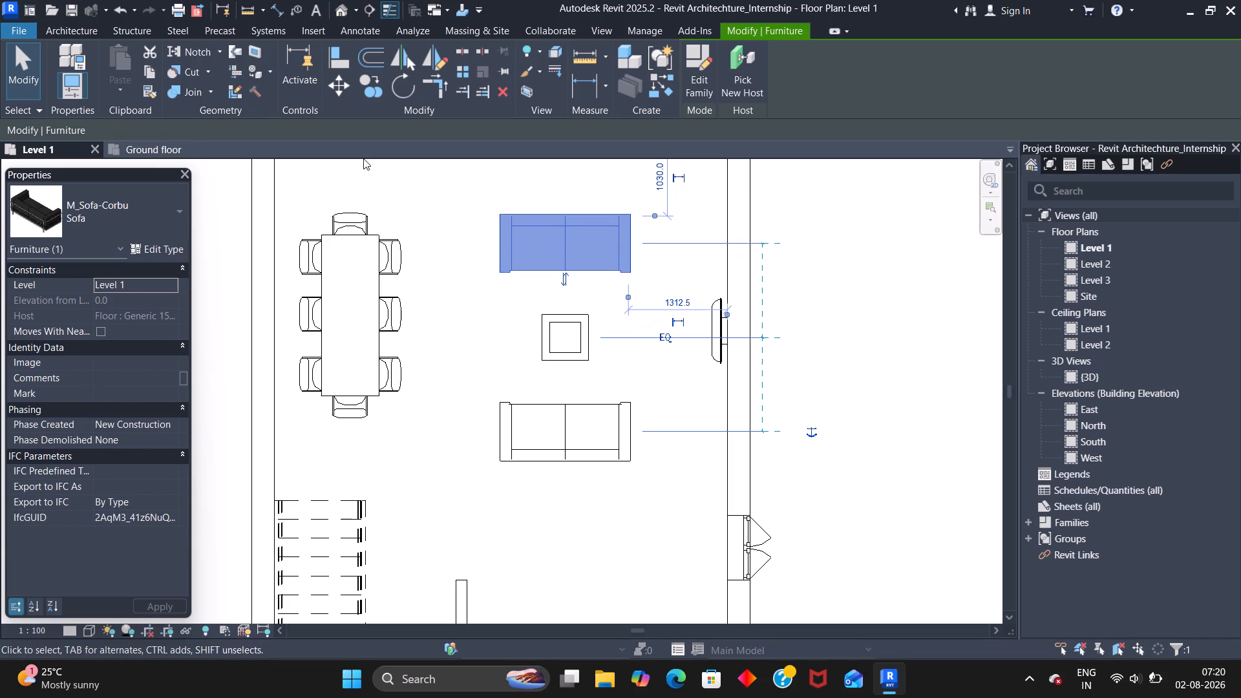
Nudge the lower sofa up toward the coffee table until its lower edge is about 1190 mm from the stair.
left_click(591, 431)
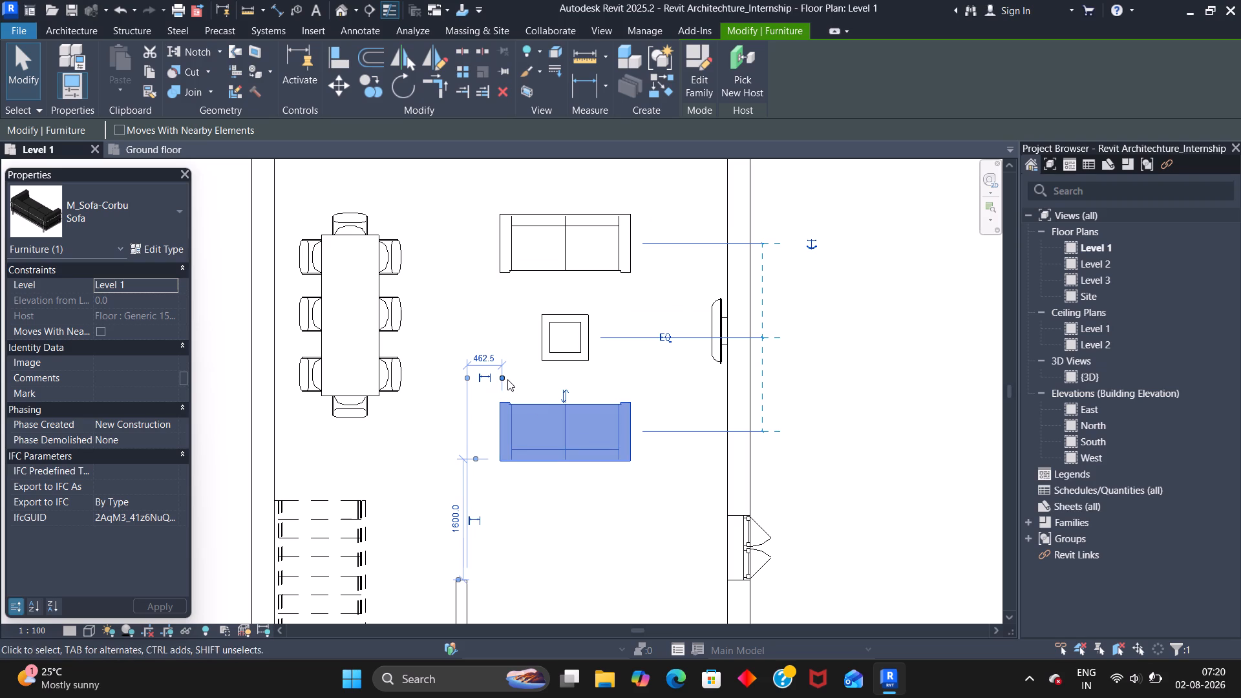
key("Up")
key("Up")
key("Up")
key("Up")
key("Up")
key("Up")
key("Up")
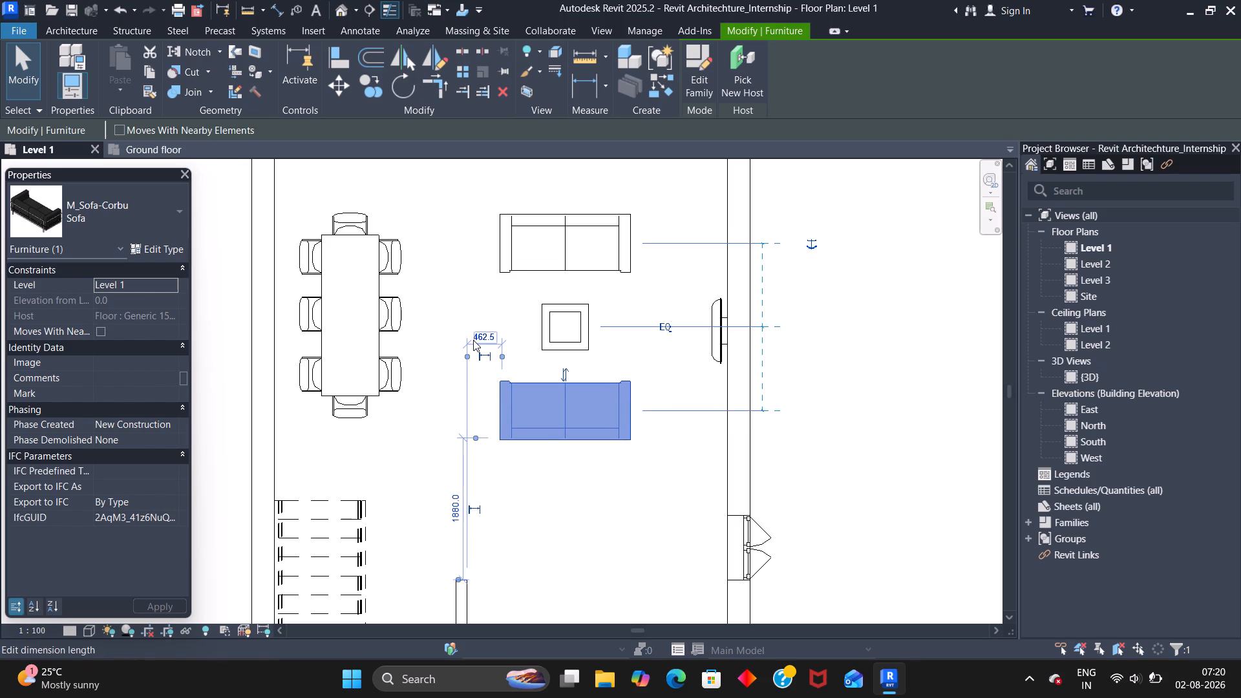
key("Up")
key("Up")
key("Up")
key("Up")
key("Up")
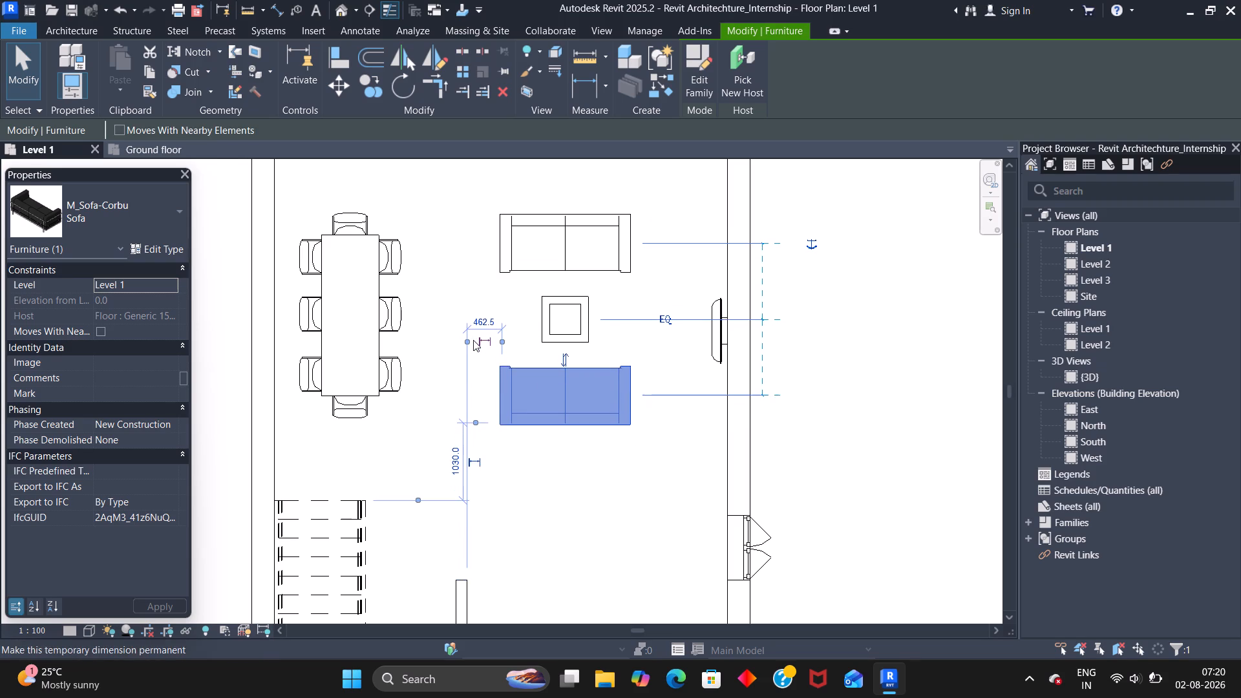
key("Up")
key("Up")
key("Up")
key("Up")
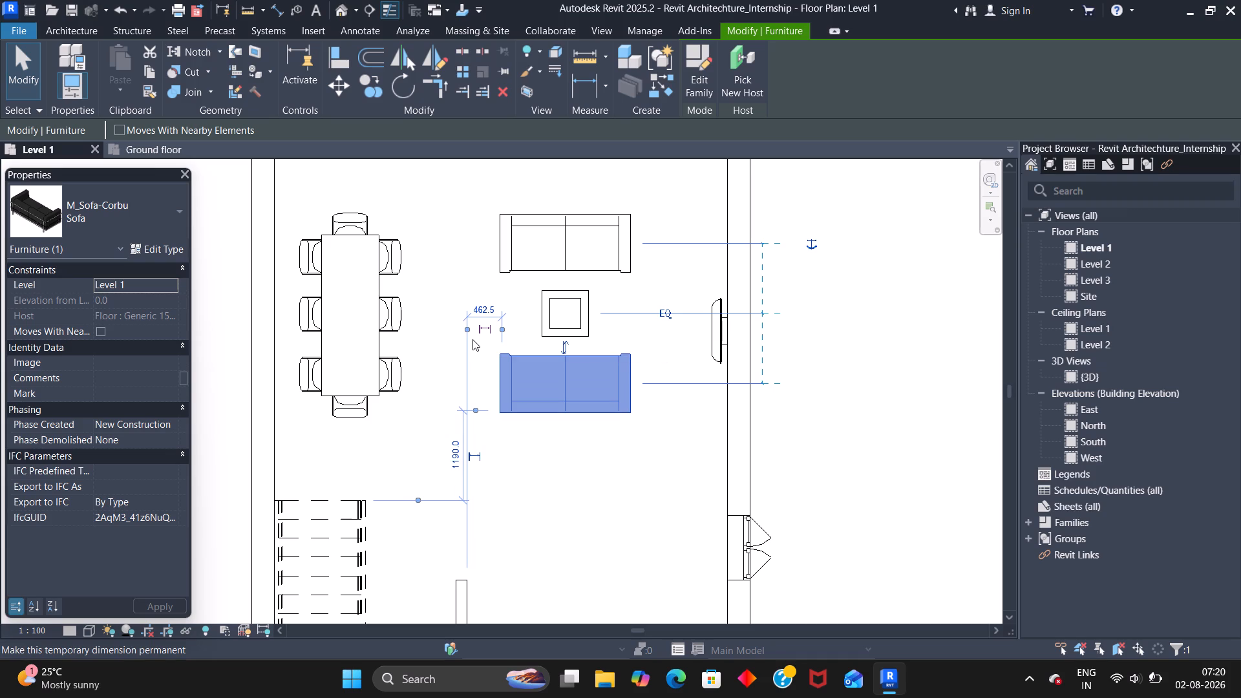
Nudge the upper sofa further up to about 630 mm from the storefront wall.
left_click(562, 215)
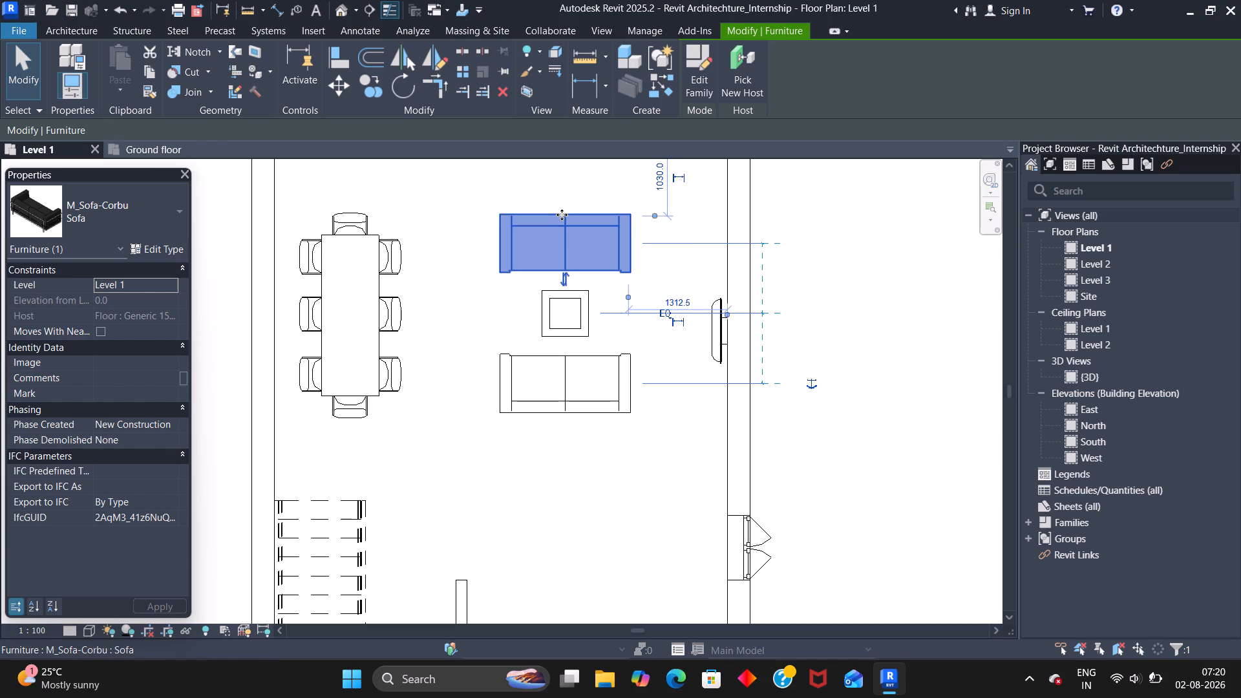
scroll(562, 215, "down", 3)
middle_click_drag(558, 202, 569, 251)
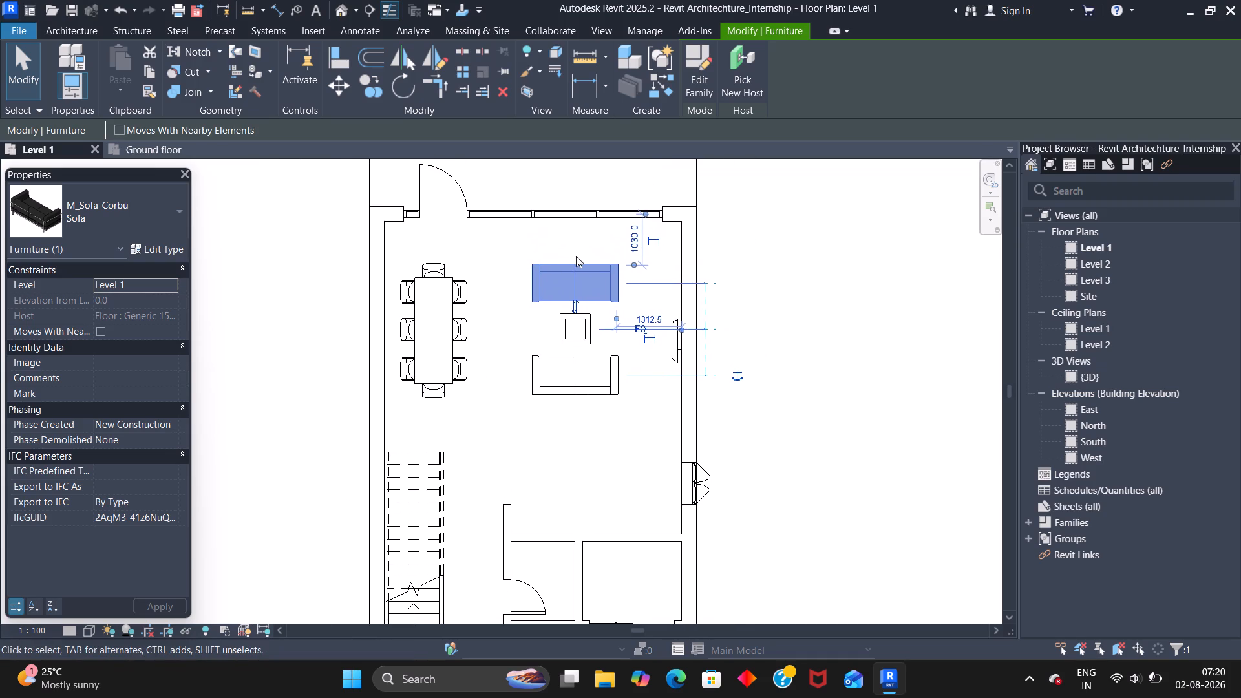
key("Up")
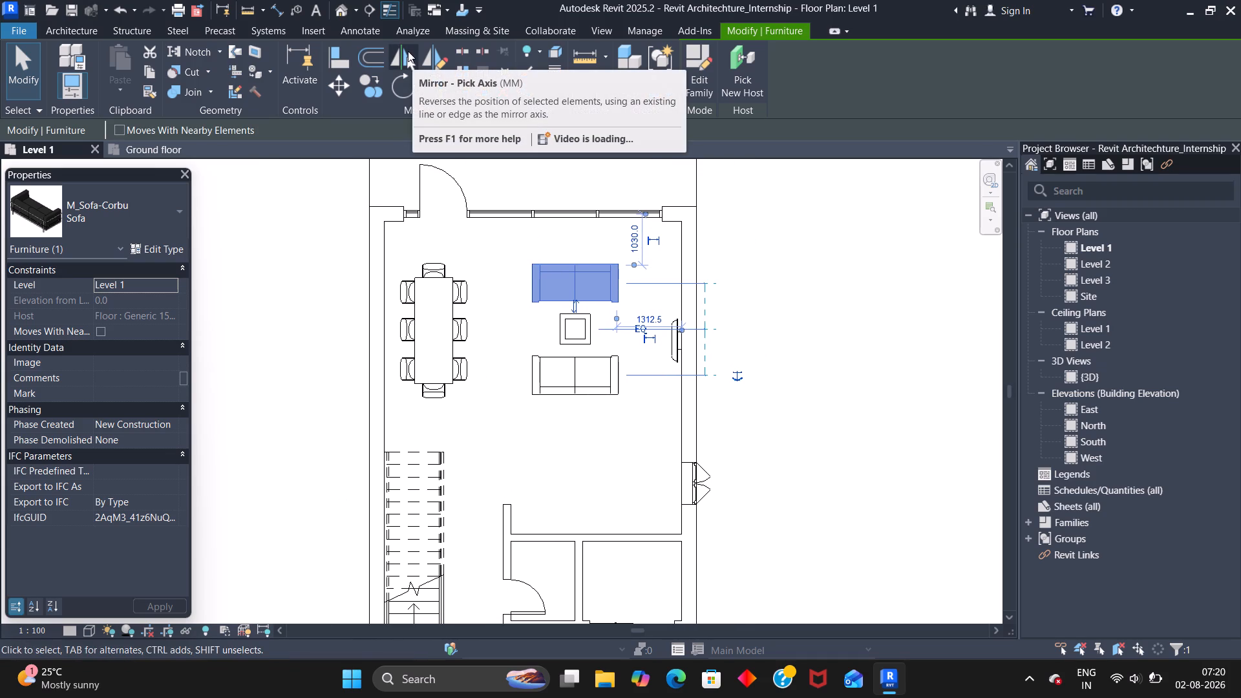
key("Up")
key("Up")
key("Up")
key("Up")
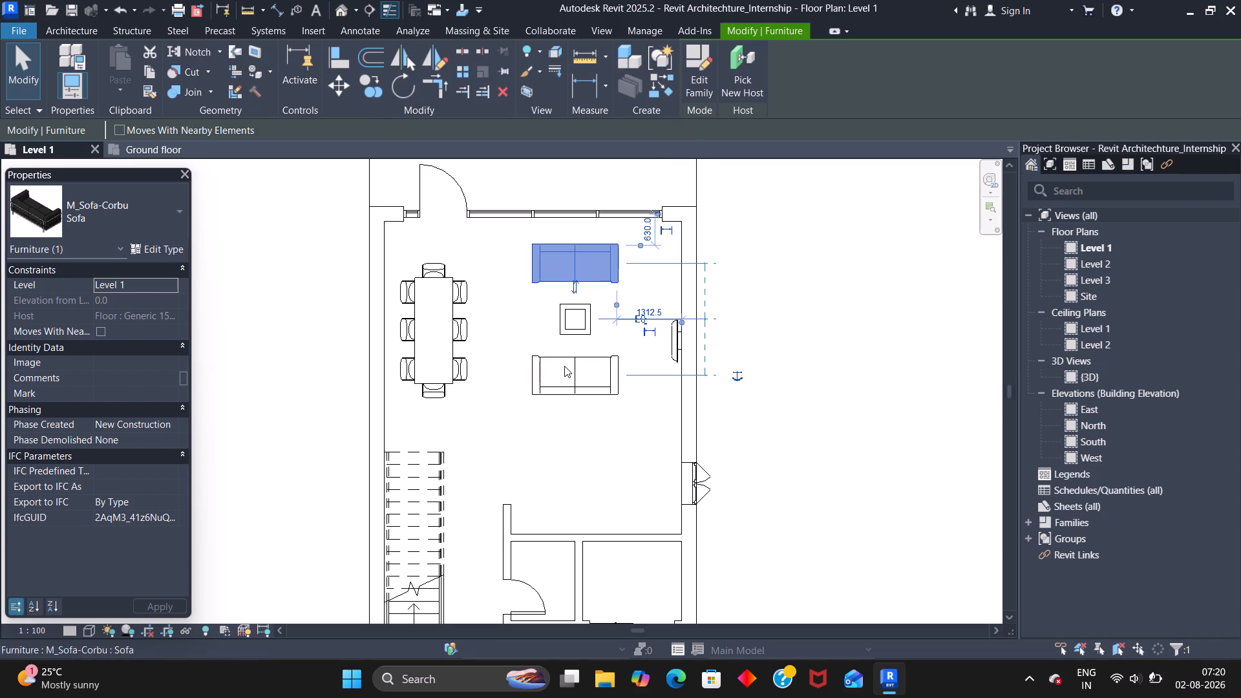
Nudge the lower sofa up to about 3160 mm from the partition wall below it, and about 240 mm toward the TV wall.
left_click(564, 365)
key("Up")
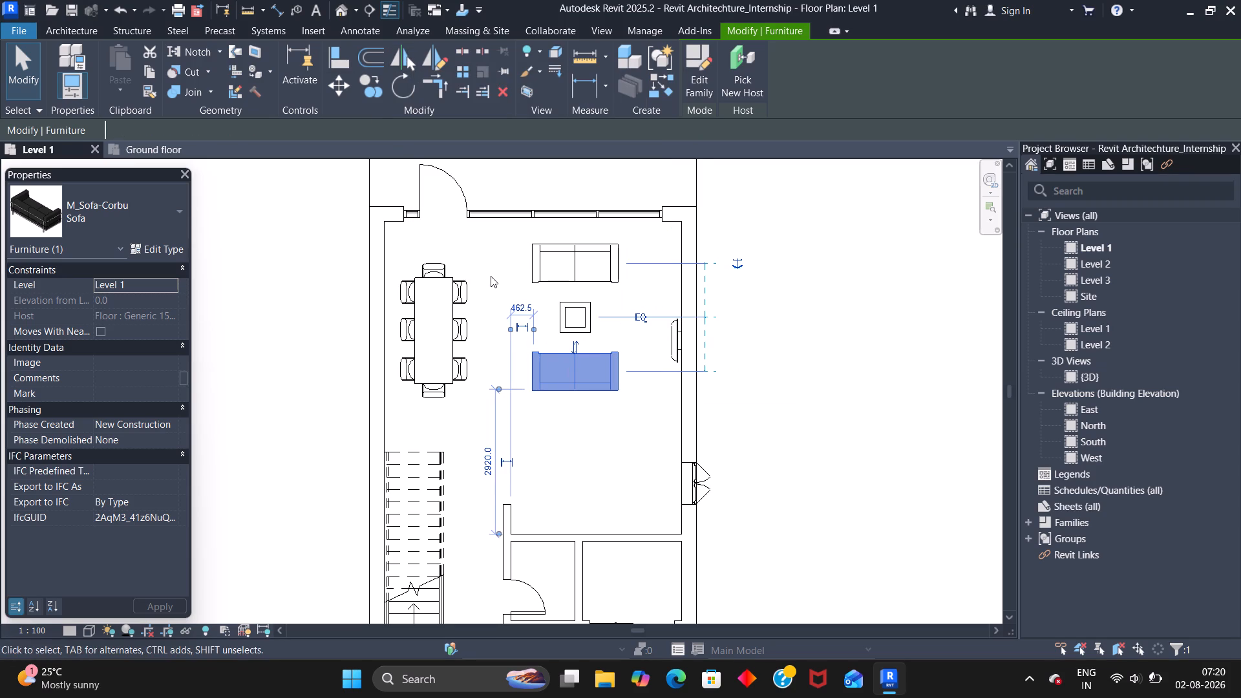
key("Up")
key("Up")
key("Up")
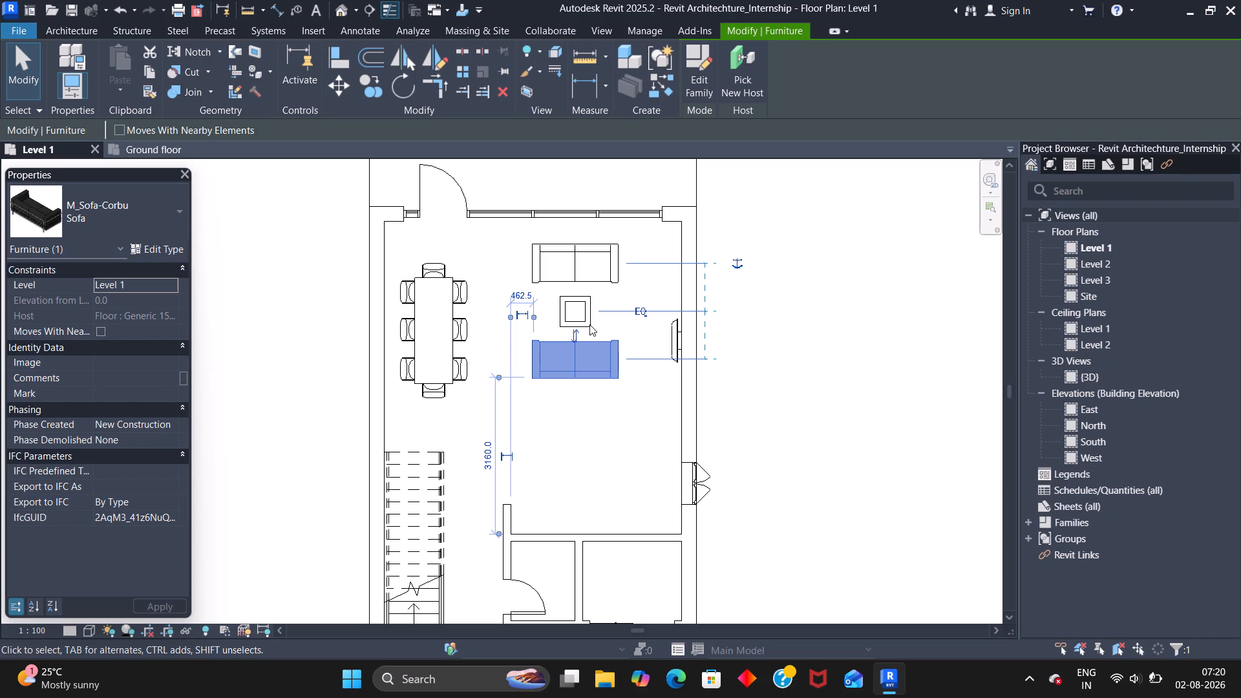
key("Right")
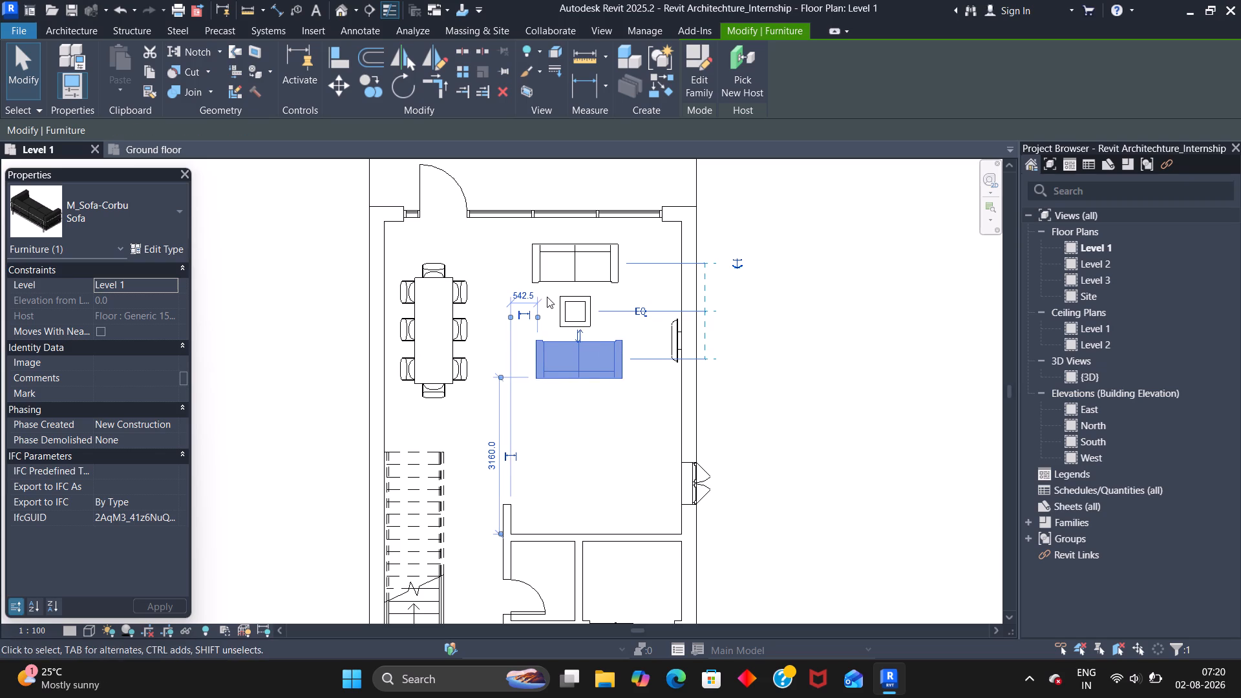
key("Right")
key("Right")
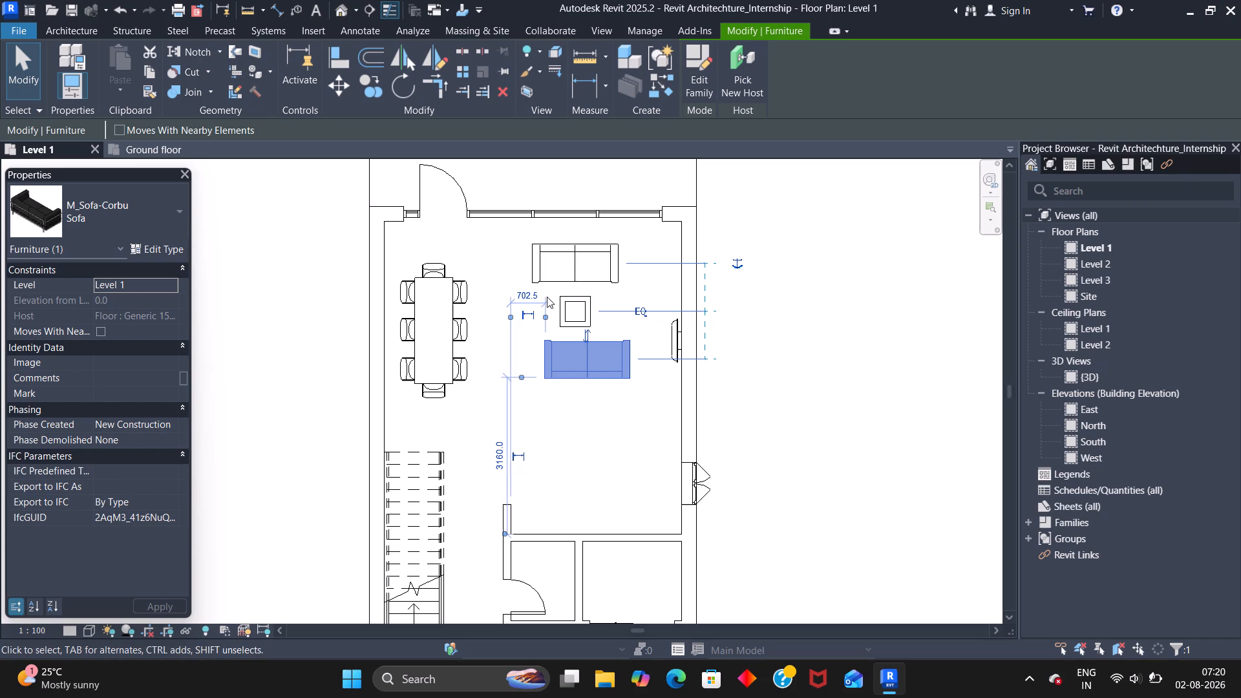
Nudge the upper sofa toward the TV wall to about 1072.5 mm from it, in line with the lower sofa.
left_click(591, 271)
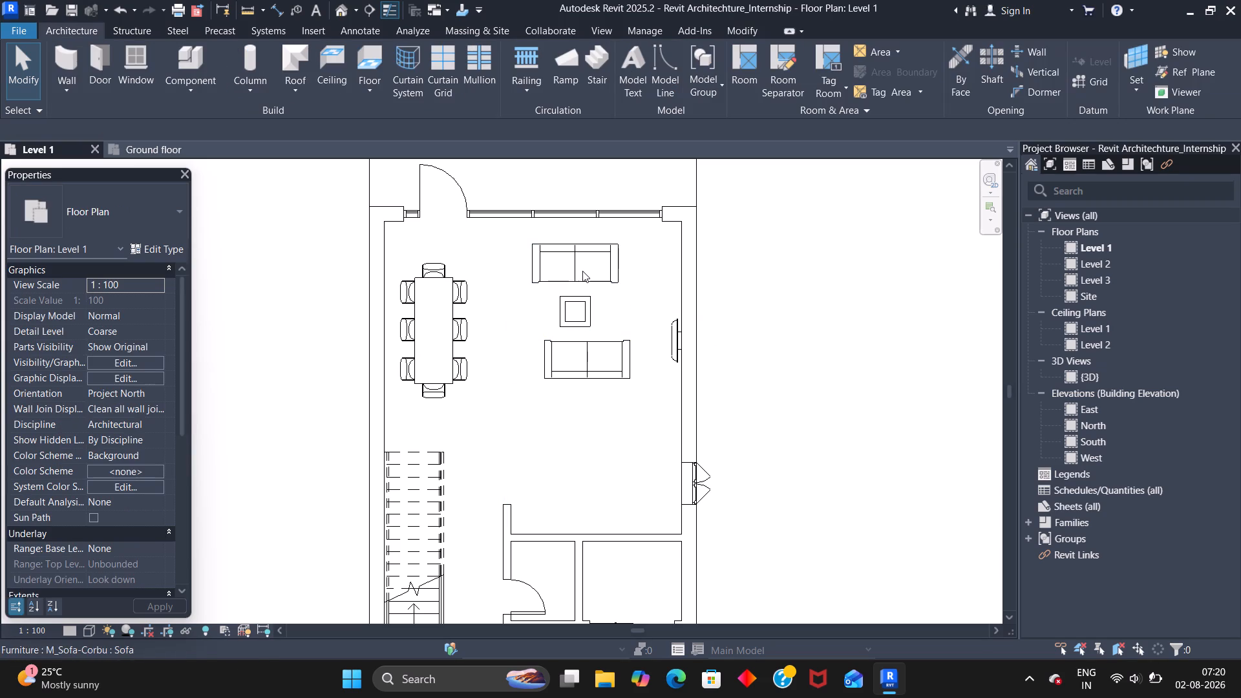
key("Right")
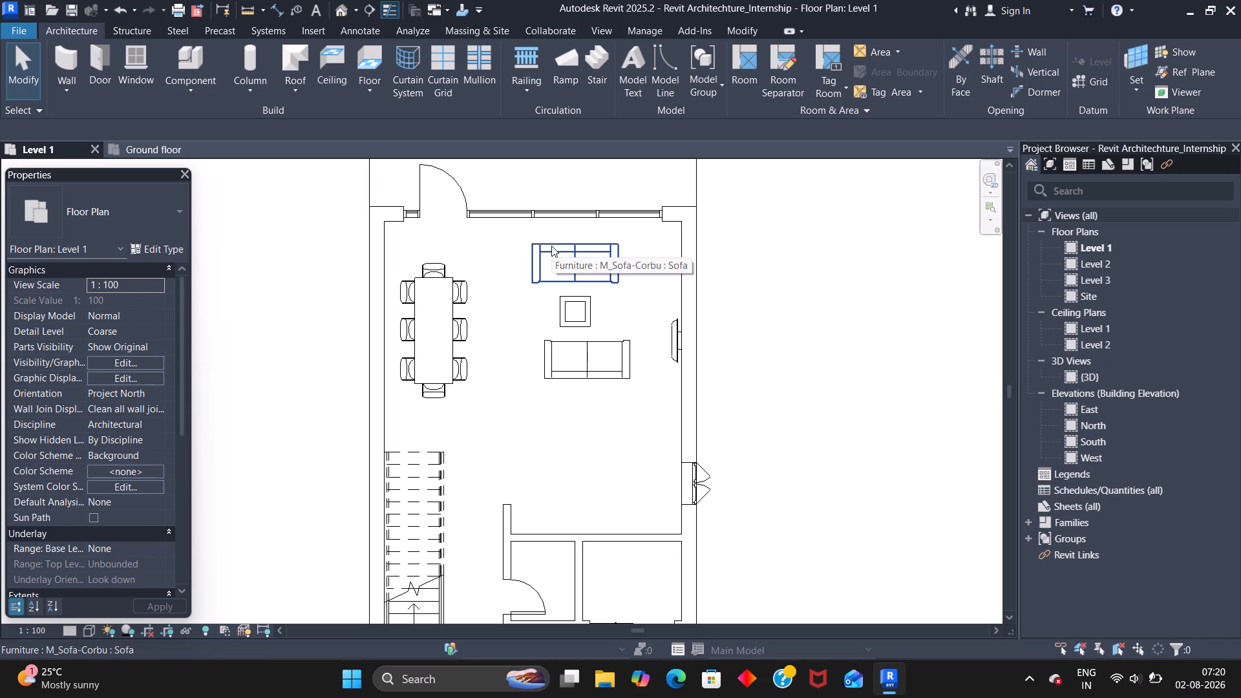
key("Right")
key("Right")
key("Right")
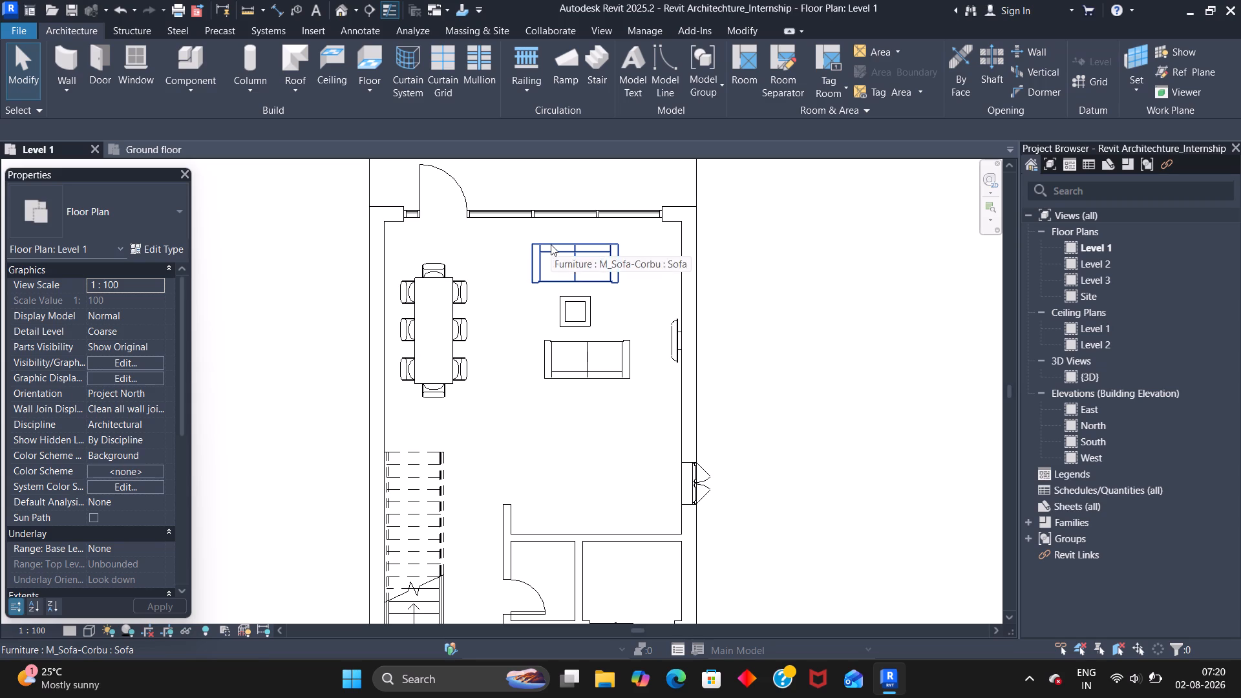
left_click(576, 266)
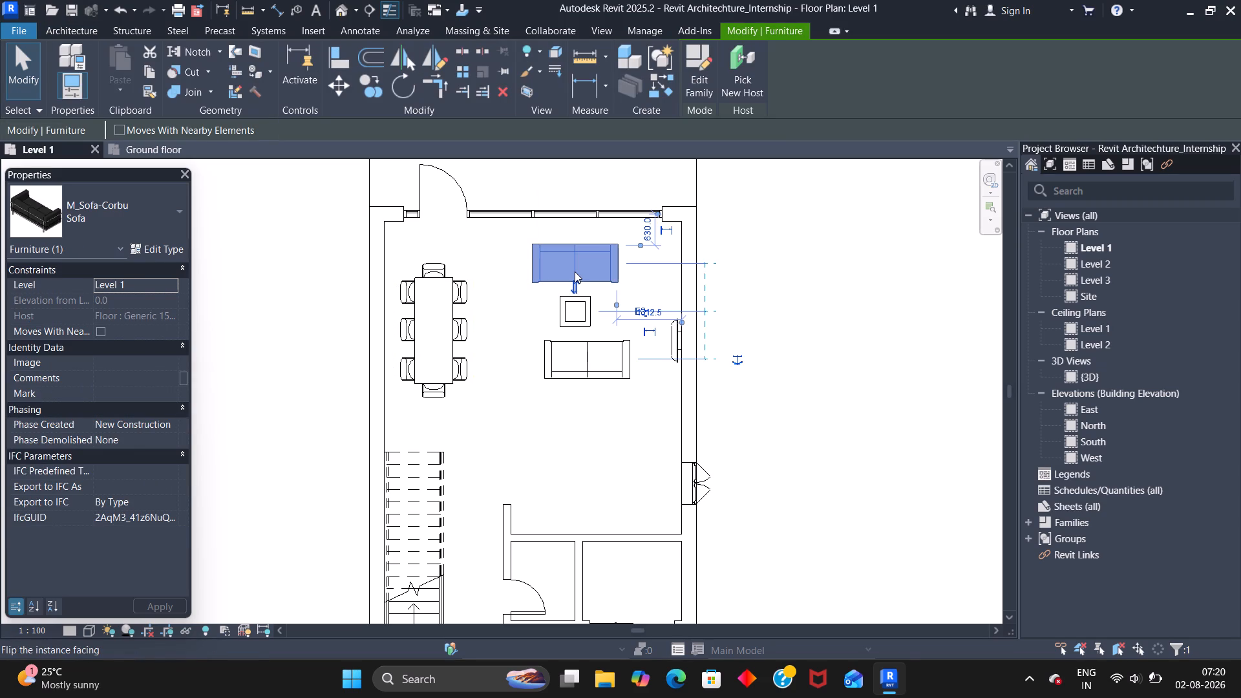
key("Right")
key("Right")
key("Right")
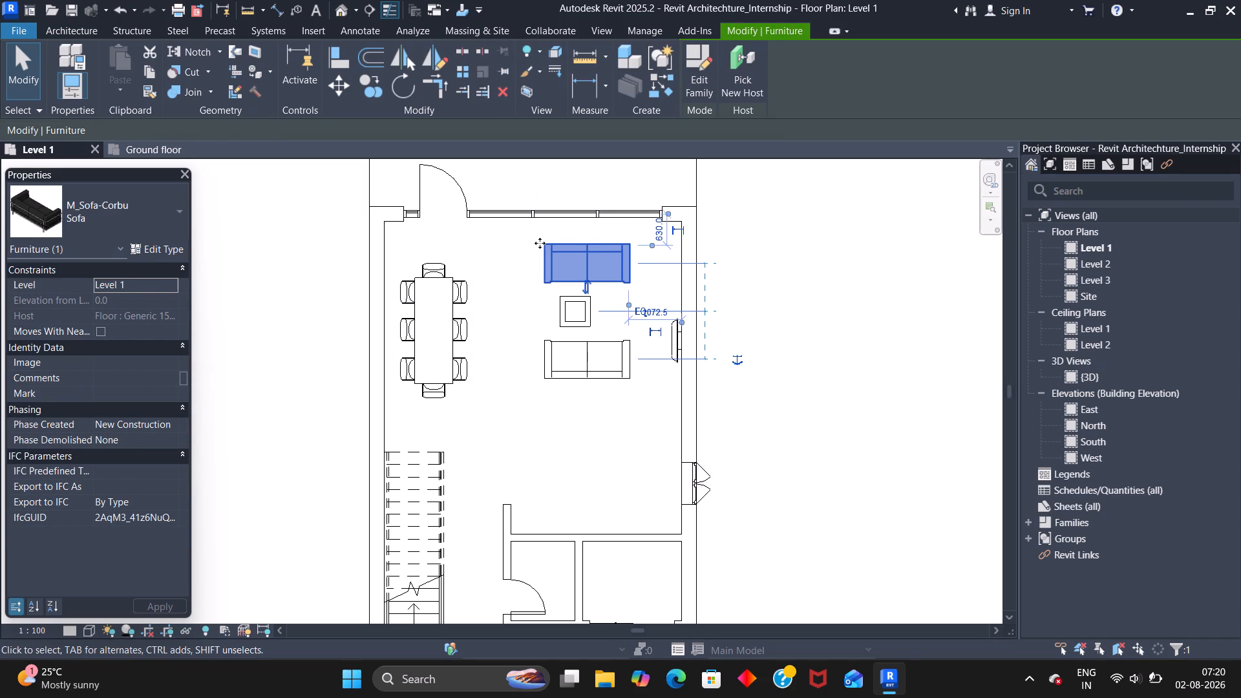
Nudge the coffee table about 240 mm toward the TV wall to centre it between the two sofas.
left_click(575, 301)
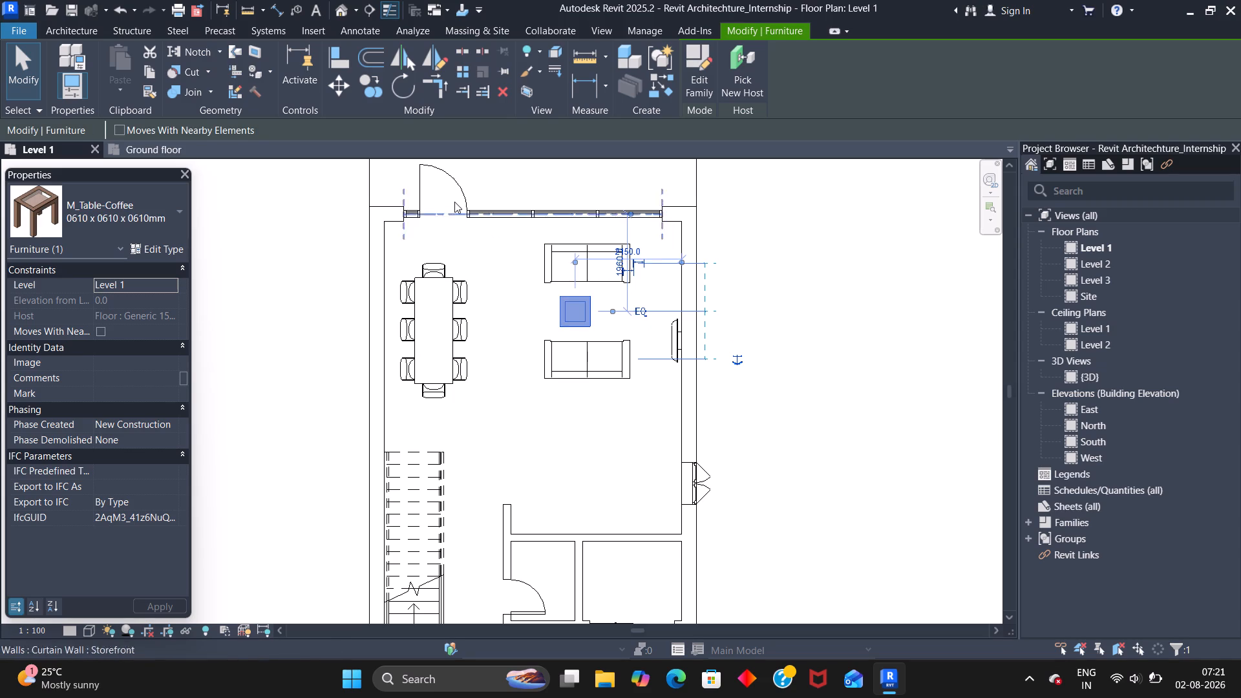
key("Right")
key("Right")
key("Right")
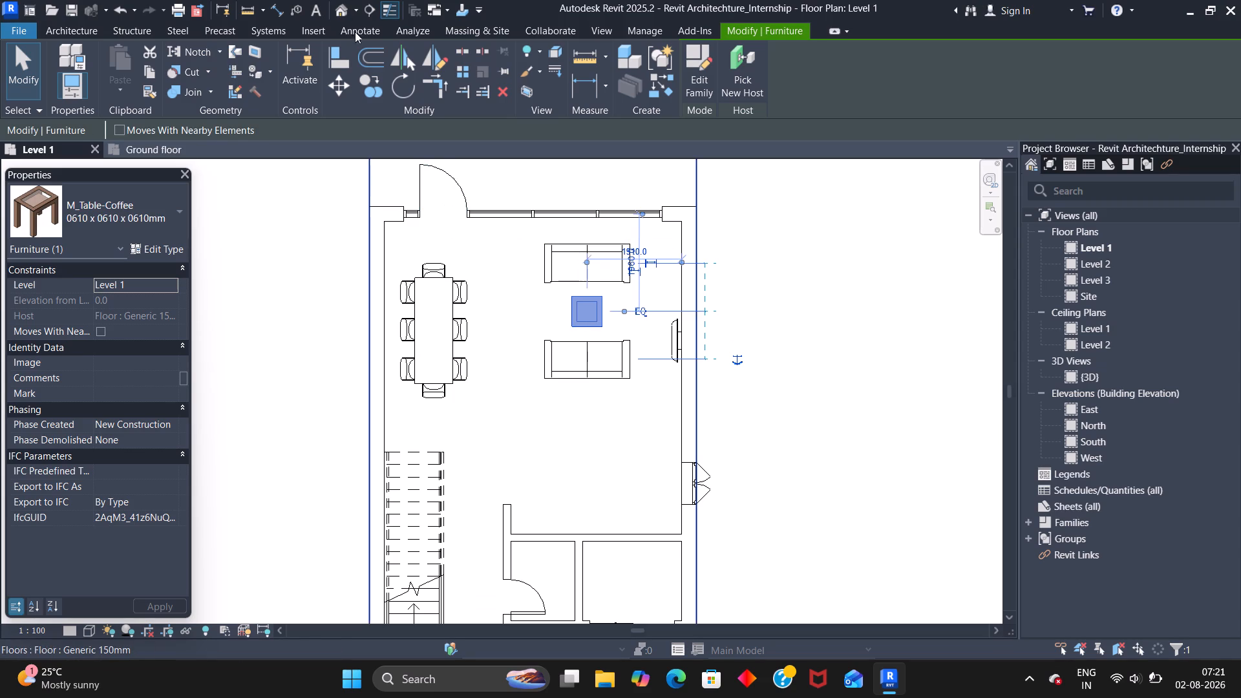
left_click(505, 279)
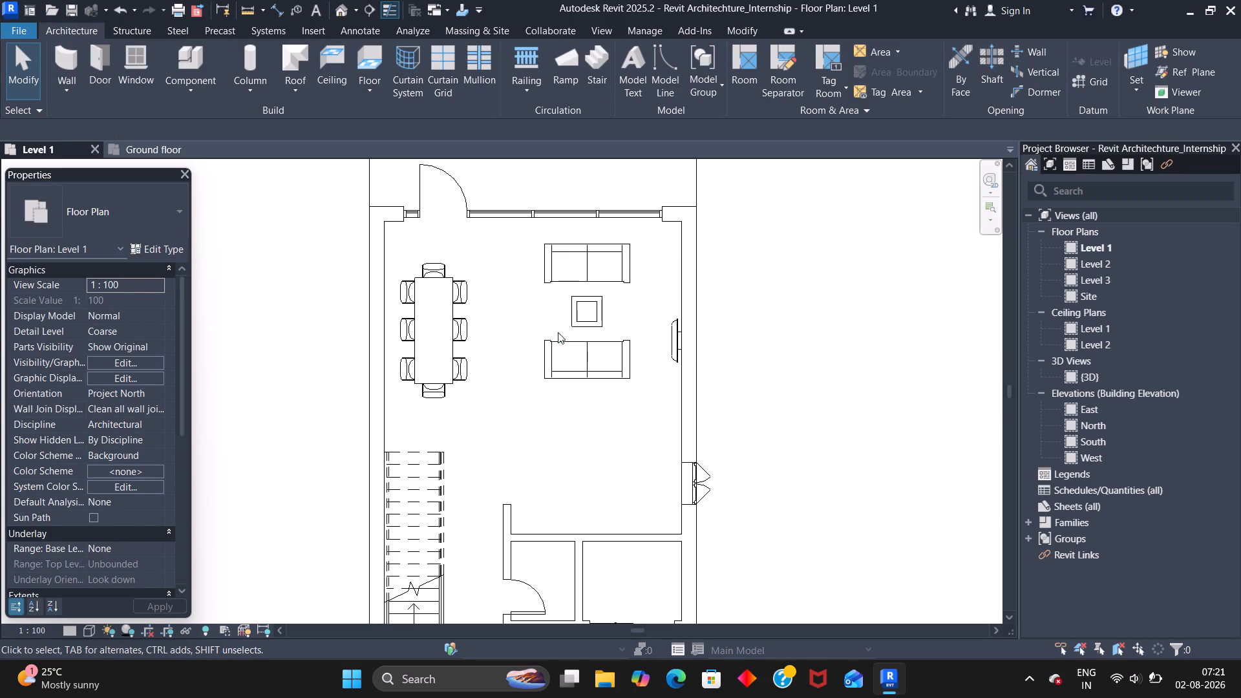
Nudge the flat-screen TV up along its wall to about 1840 mm from the storefront wall, level with the coffee table.
left_click(674, 344)
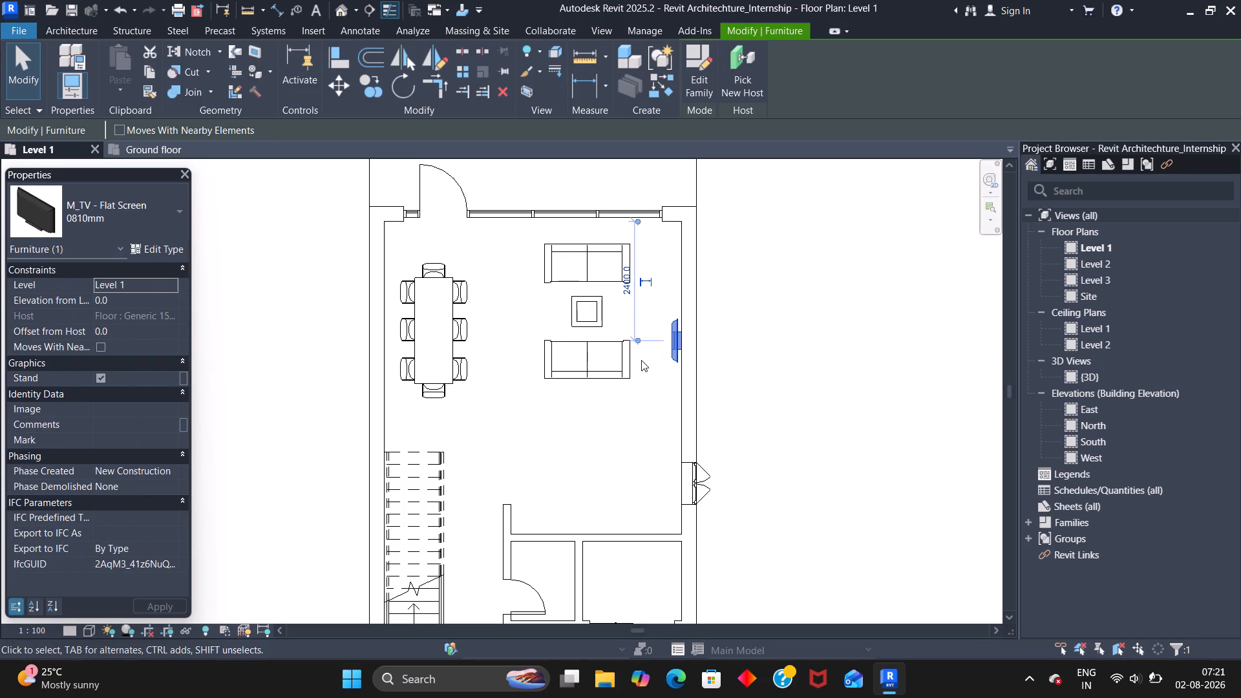
key("Up")
key("Up")
key("Up")
key("Up")
key("Up")
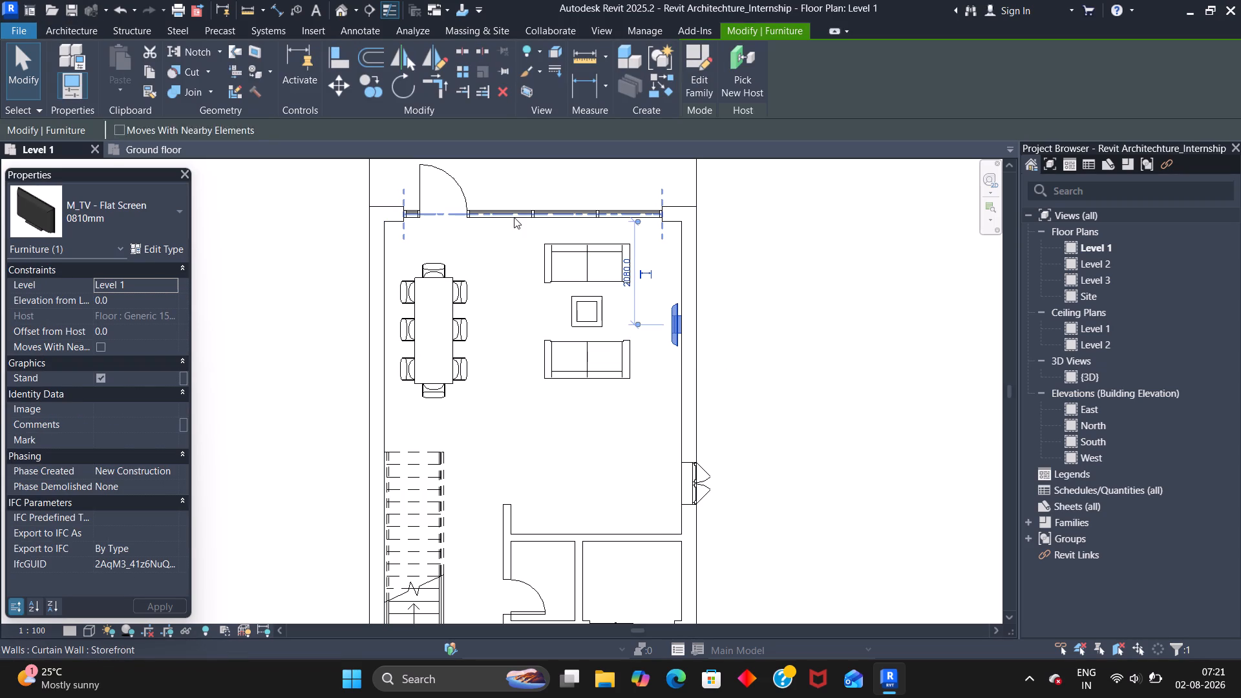
key("Up")
key("Up")
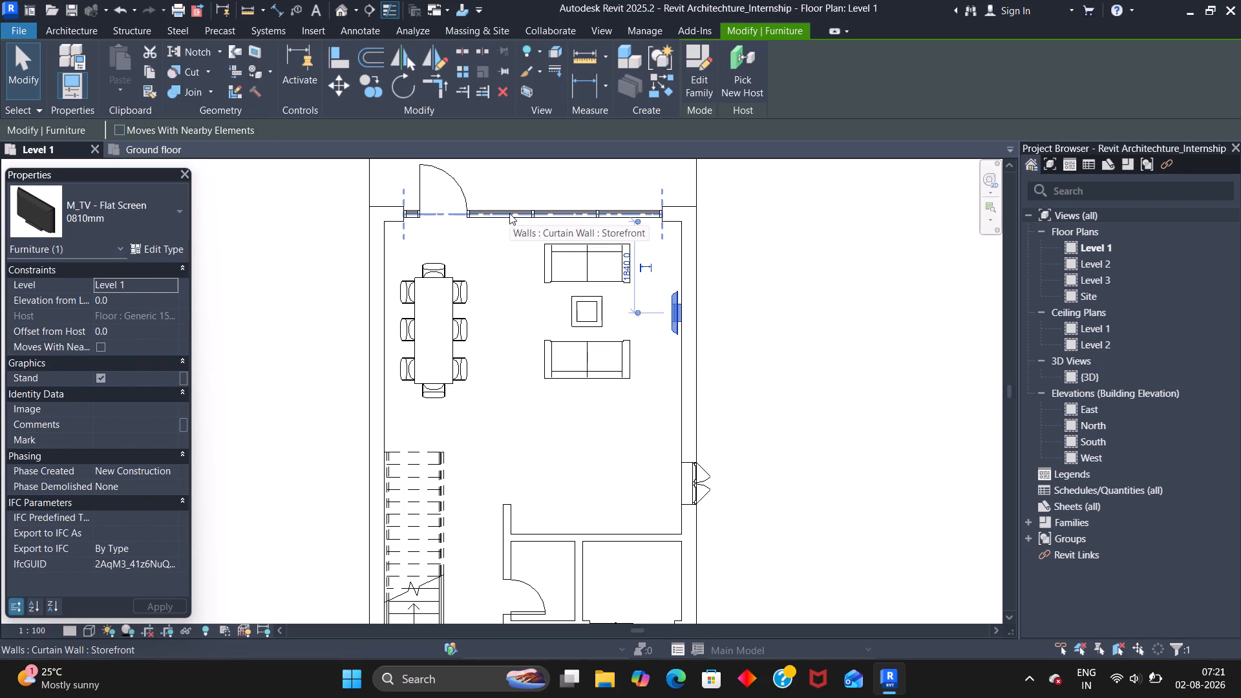
left_click(494, 260)
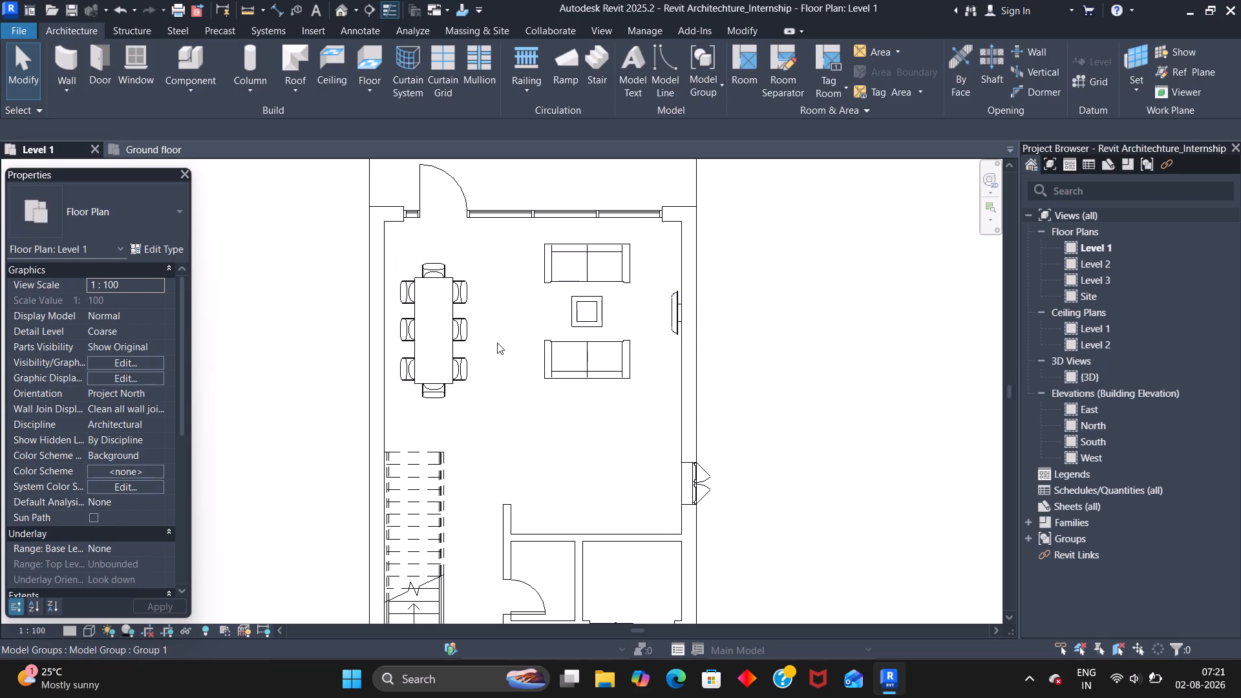
Nudge the grouped dining table and chairs about 80 mm down the plan, away from the storefront wall.
left_click(438, 317)
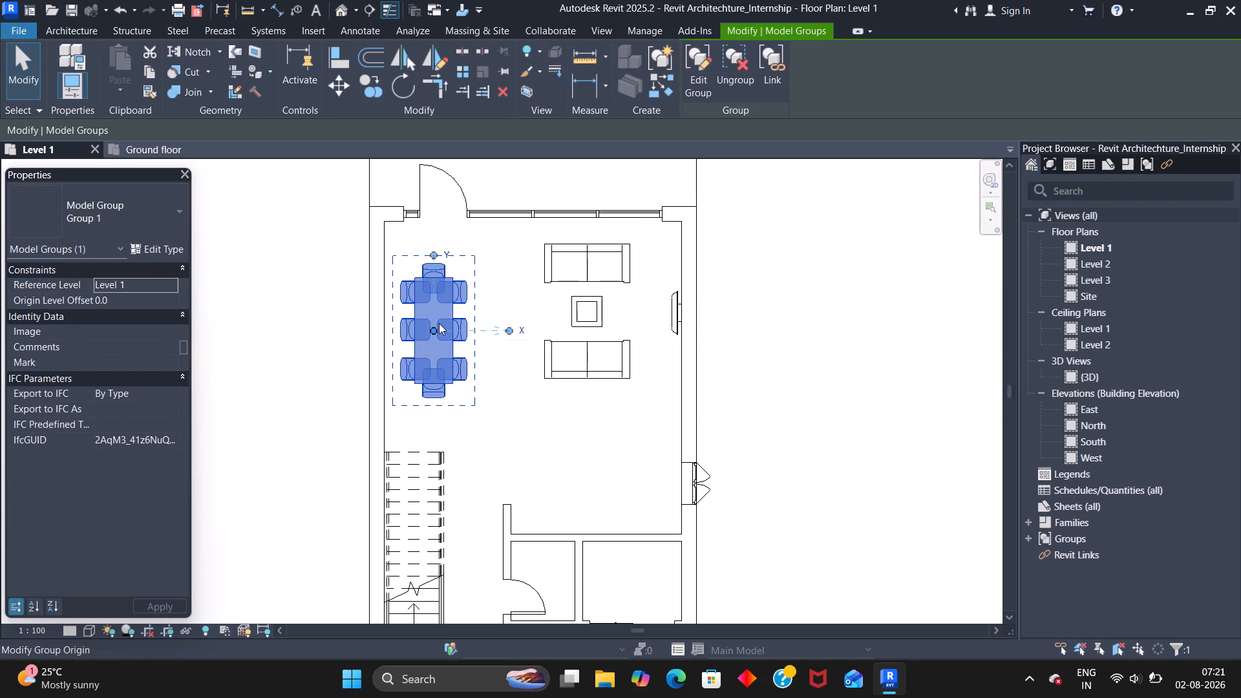
key("Down")
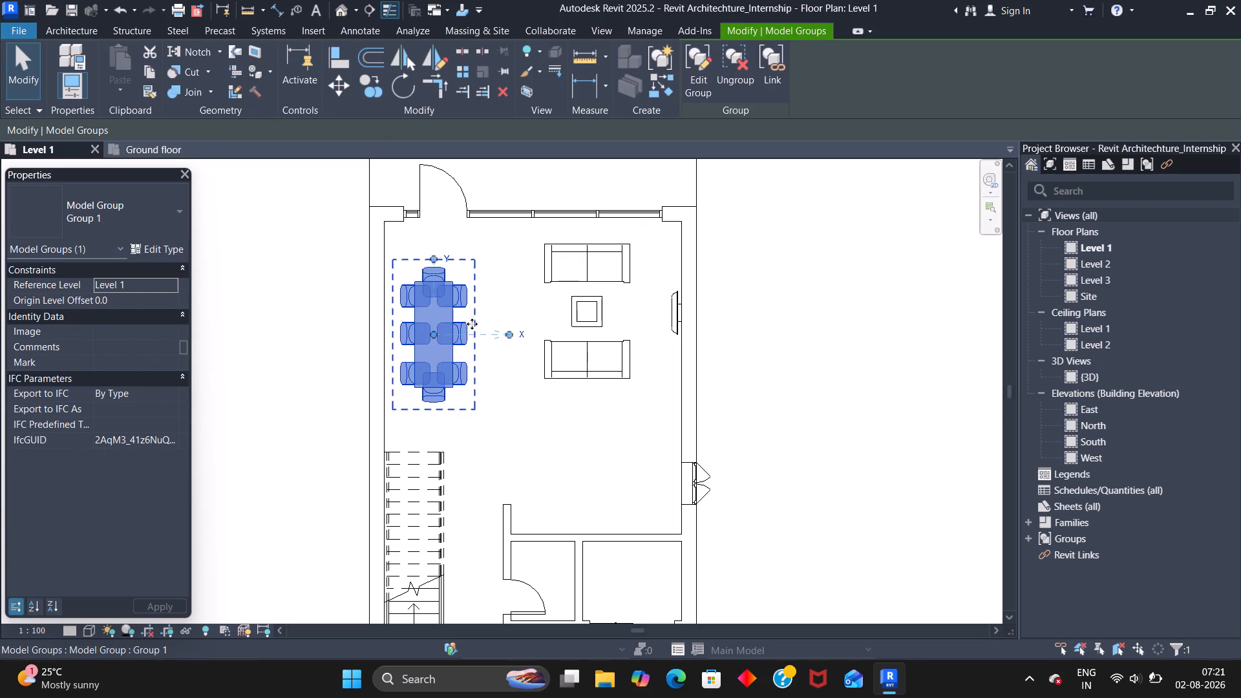
left_click(493, 301)
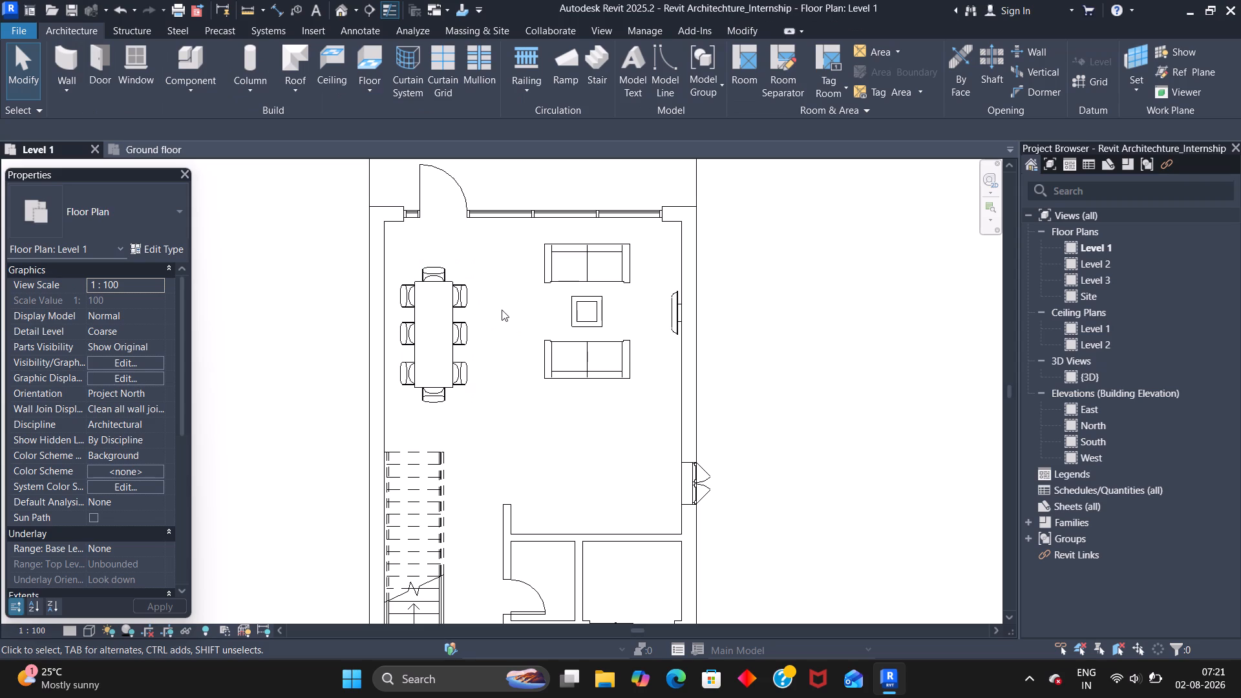
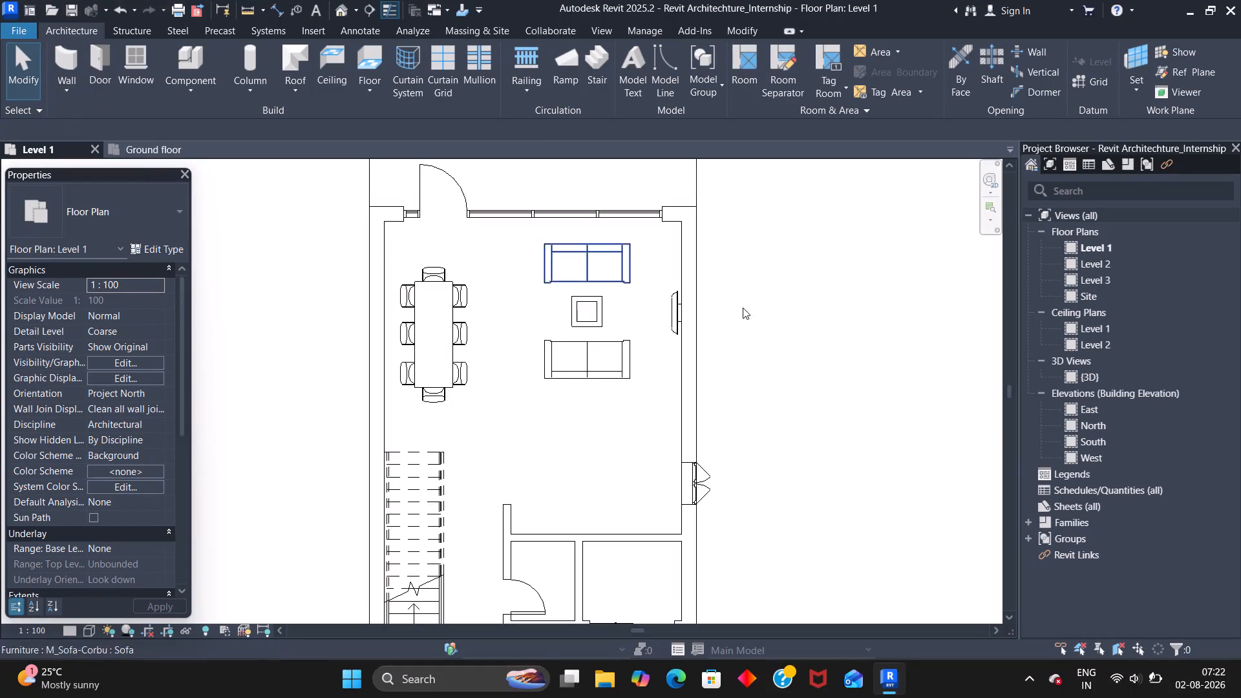
Open the Level 2 floor plan.
double_click(1115, 264)
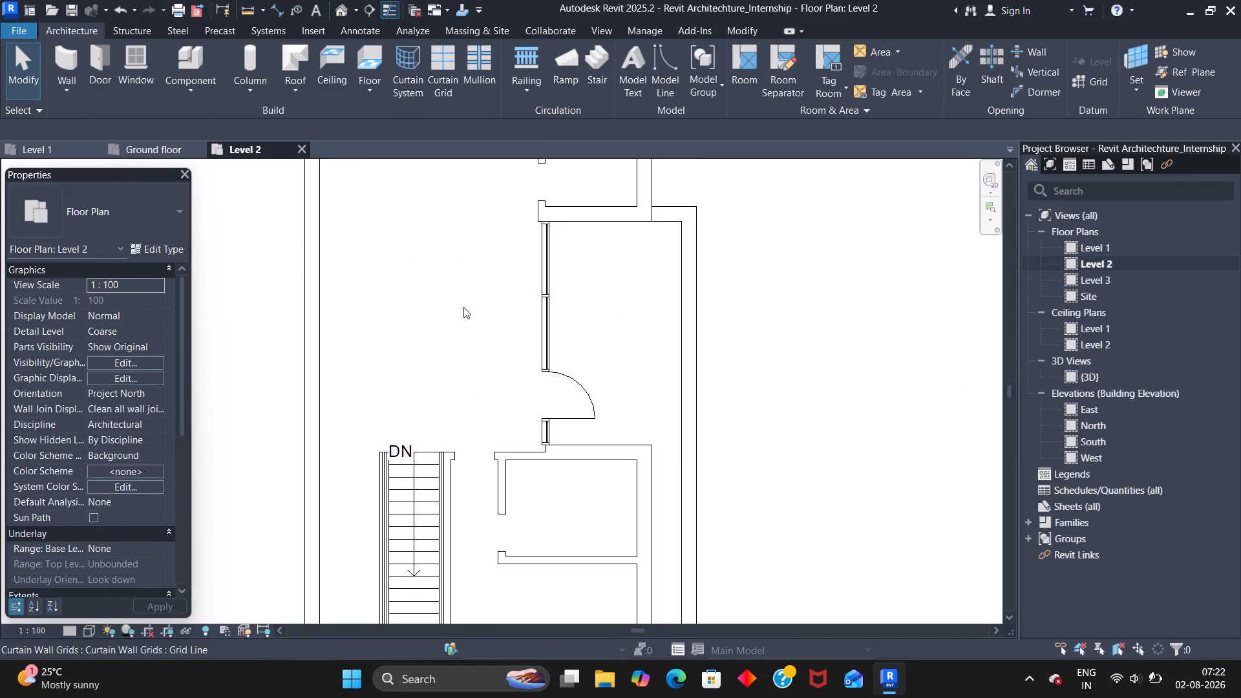
middle_click_drag(454, 336, 471, 218)
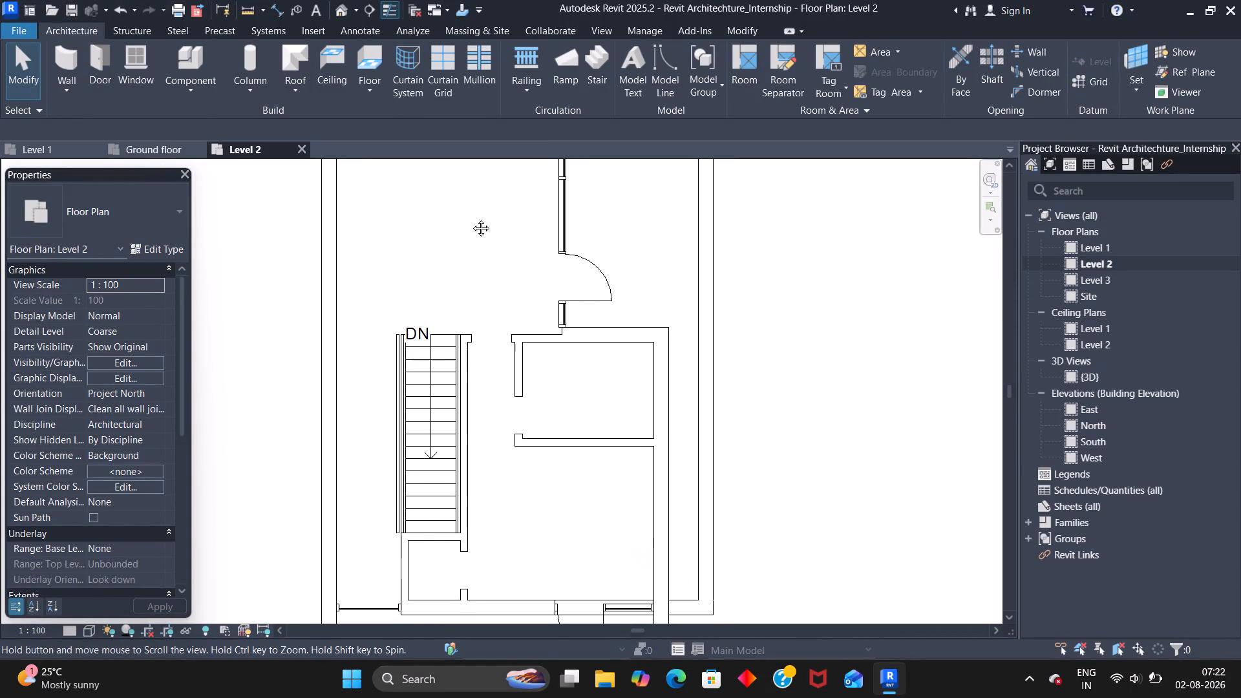
middle_click_drag(471, 218, 468, 216)
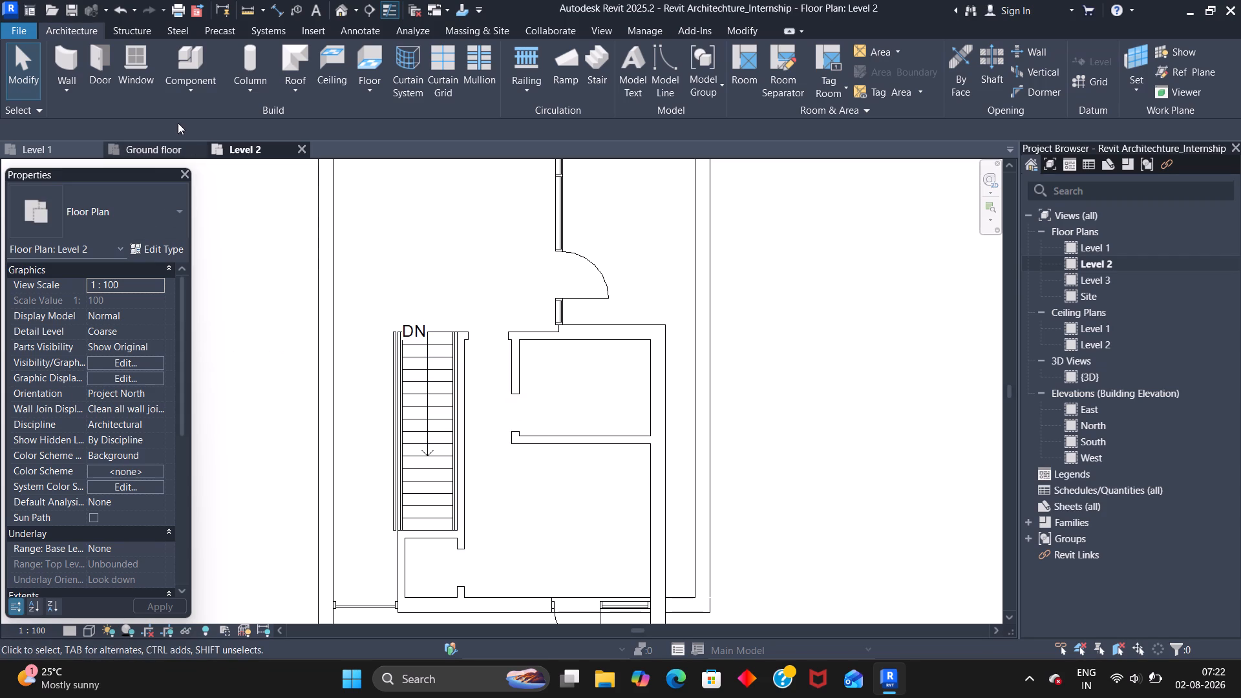
Start placing a component and search the loaded component types for "bath", also browsing the full type list for a bathroom fixture.
left_click(181, 64)
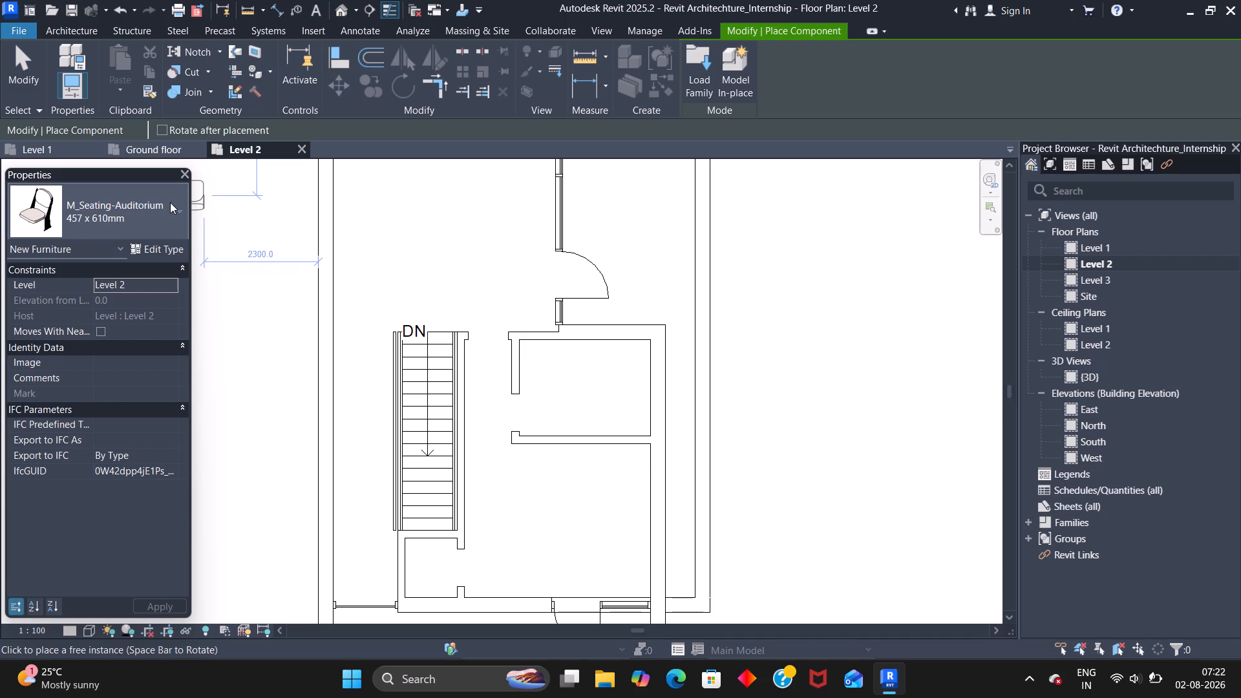
left_click(174, 207)
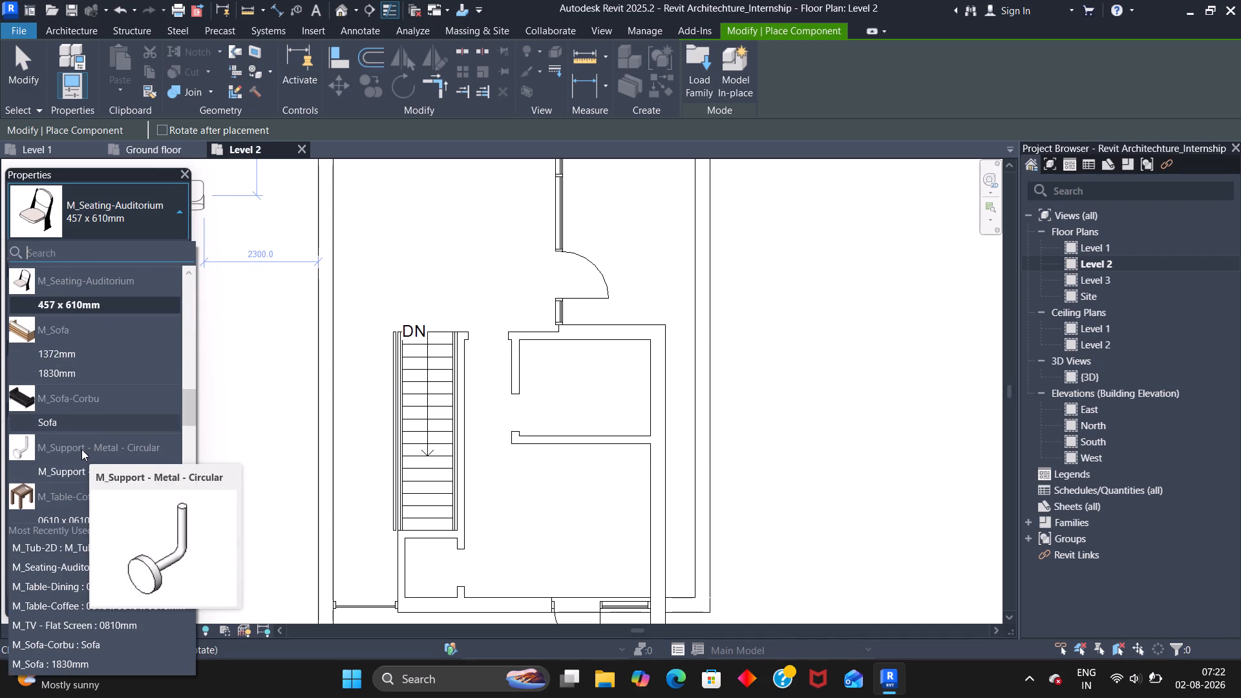
scroll(83, 446, "down", 2)
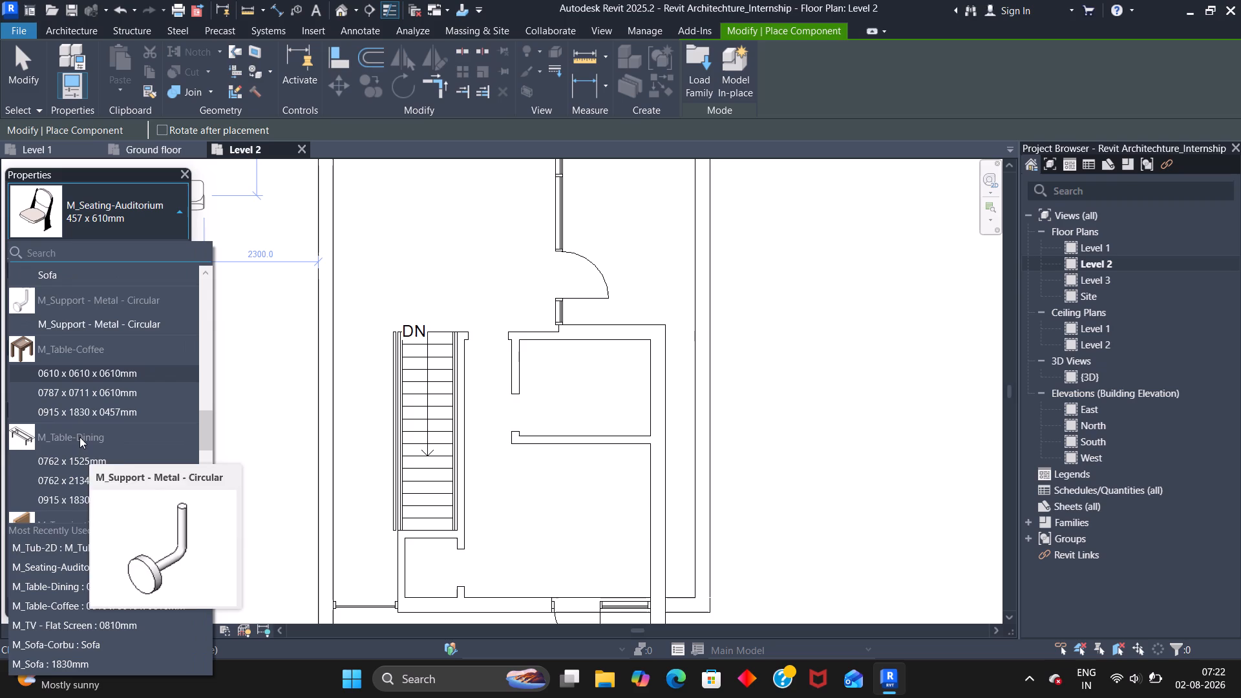
scroll(63, 444, "down", 2)
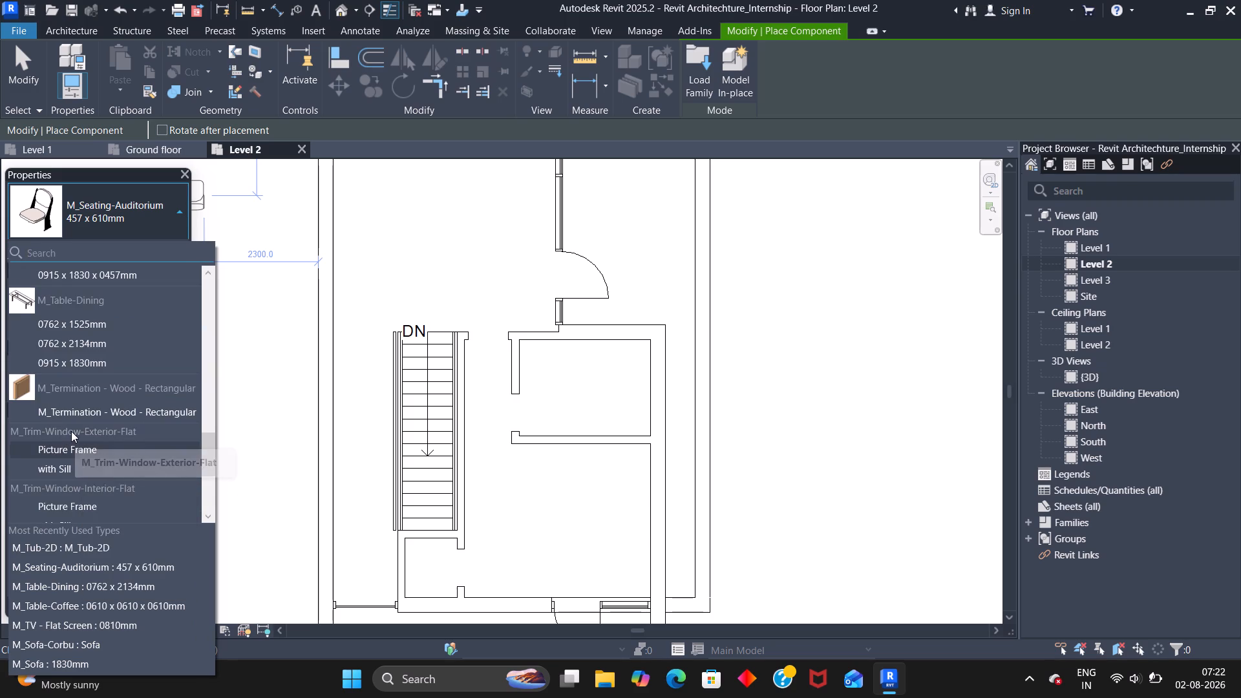
scroll(69, 375, "up", 3)
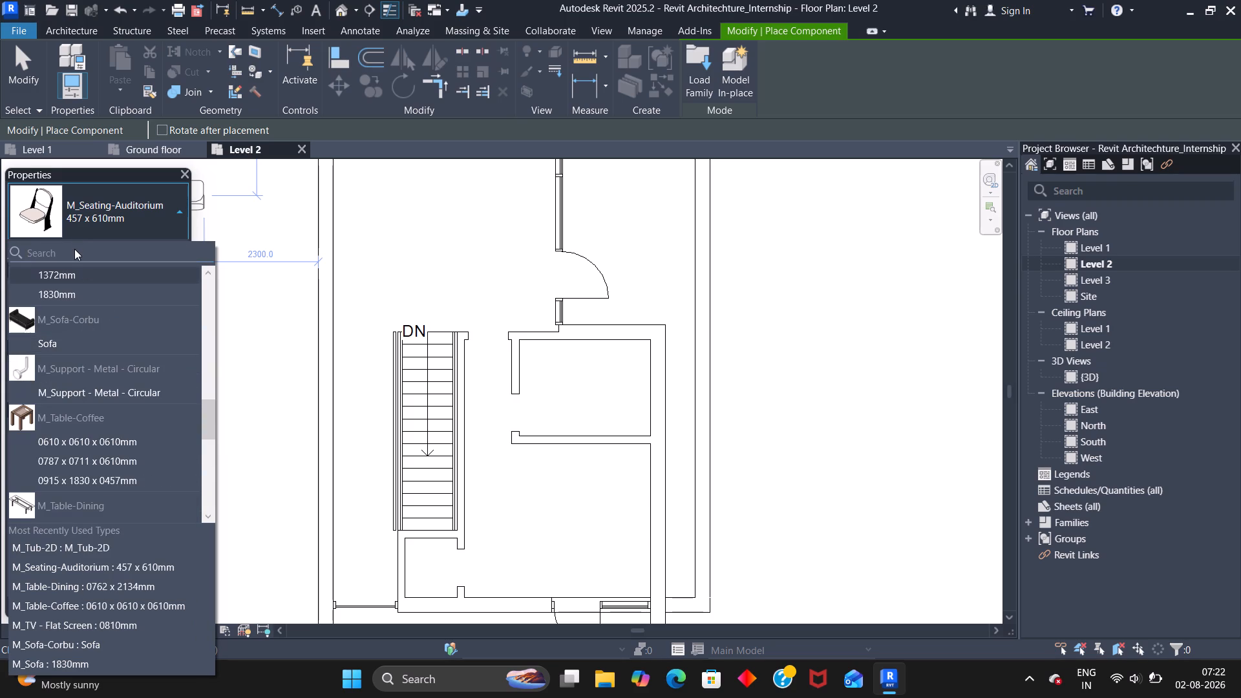
type("ba")
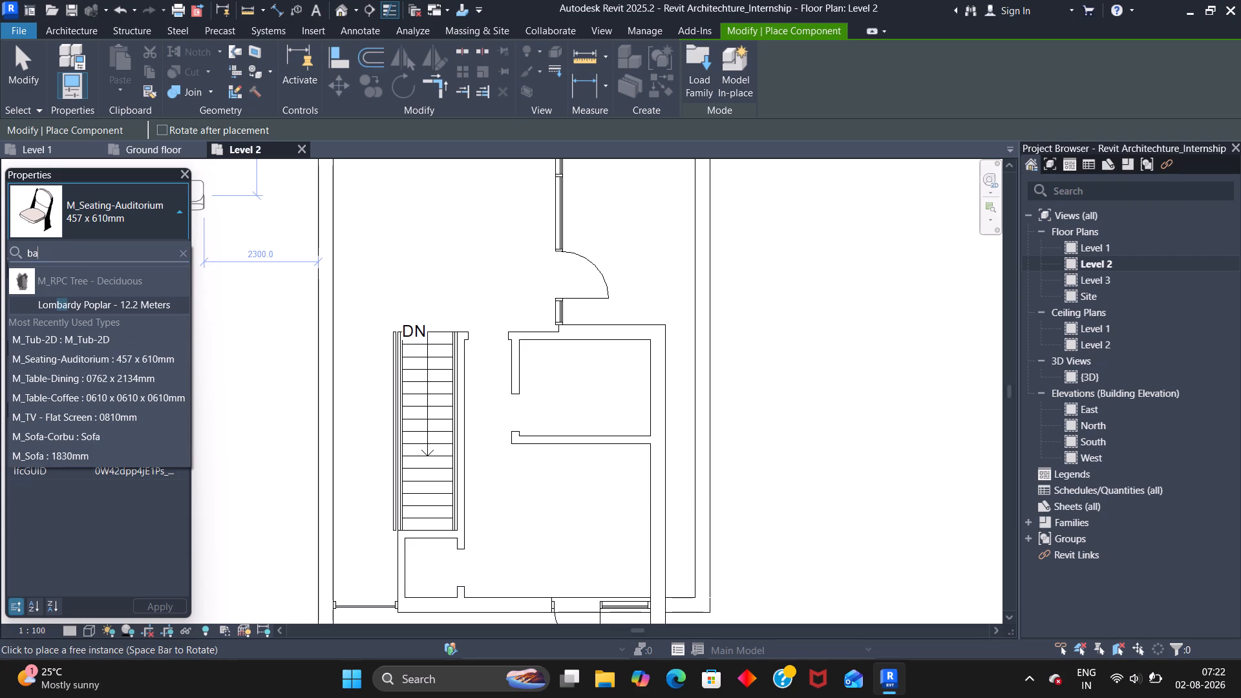
type("th")
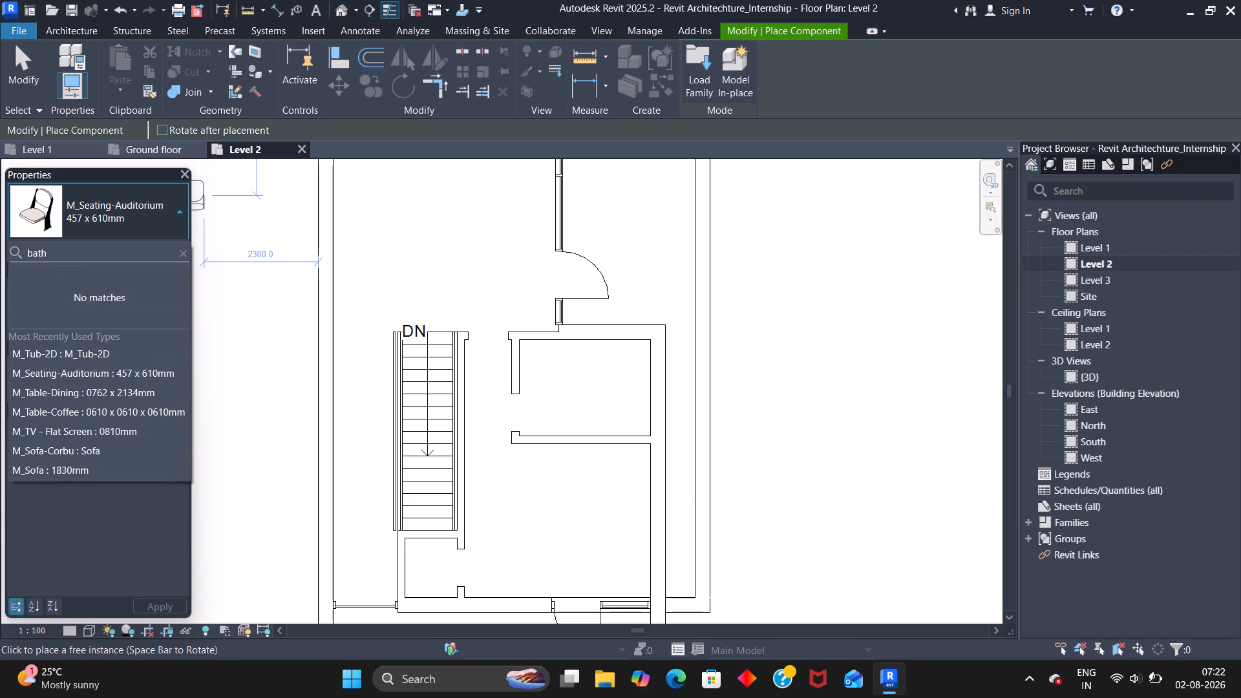
key("BackSpace")
key("BackSpace")
key("BackSpace")
key("BackSpace")
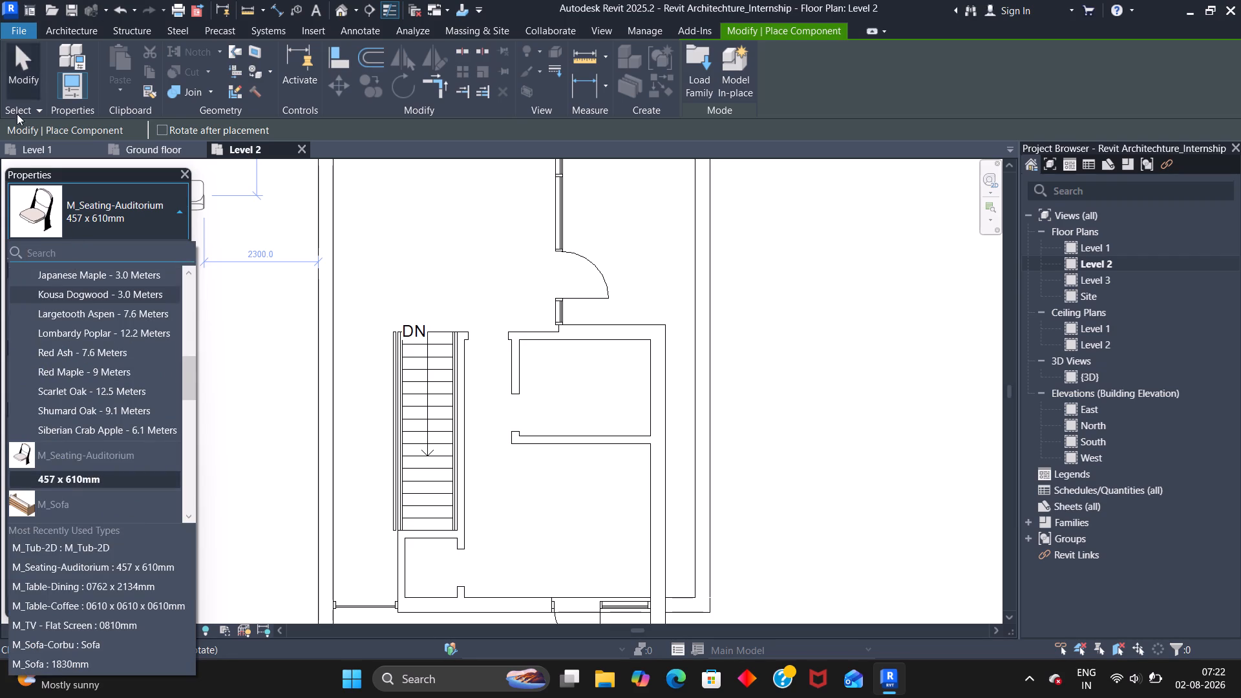
scroll(101, 381, "down", 7)
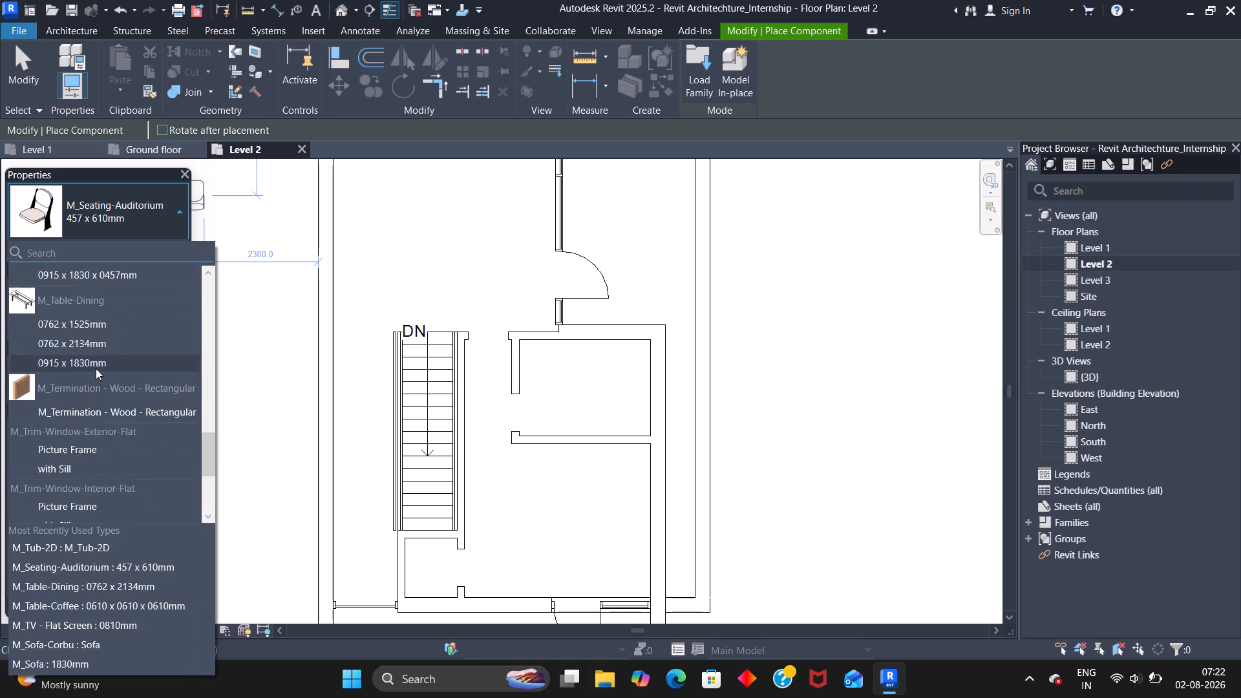
scroll(96, 368, "up", 3)
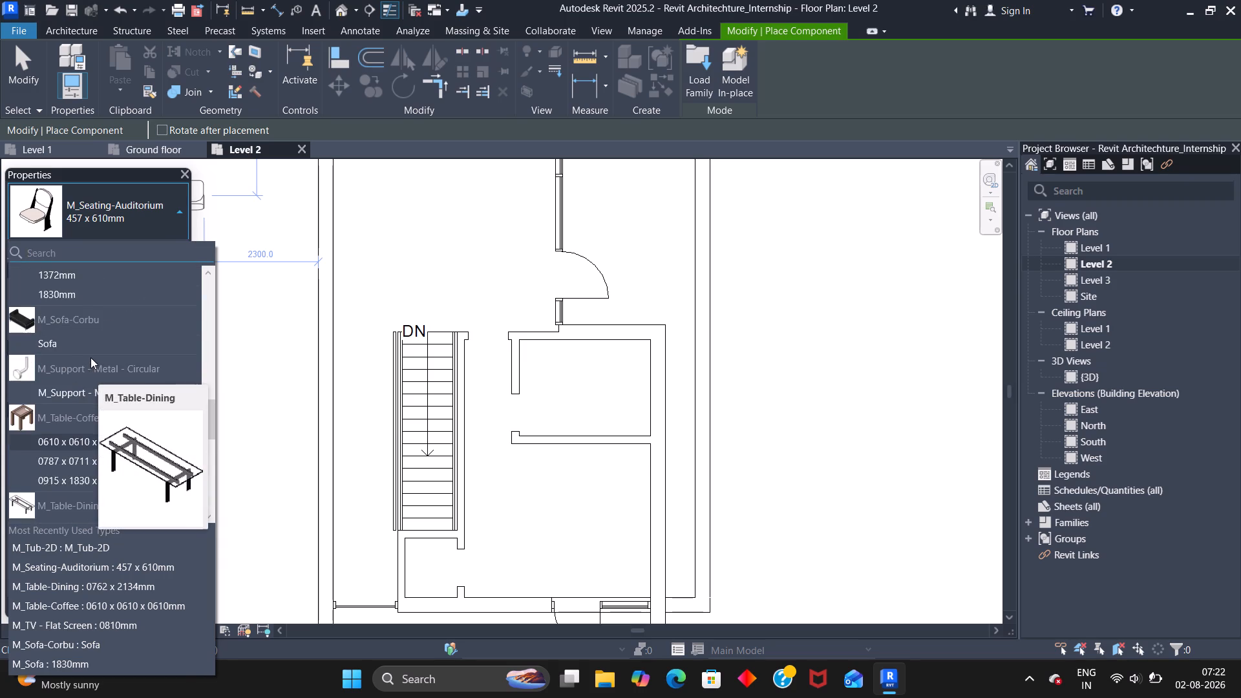
scroll(90, 357, "up", 4)
scroll(90, 351, "down", 3)
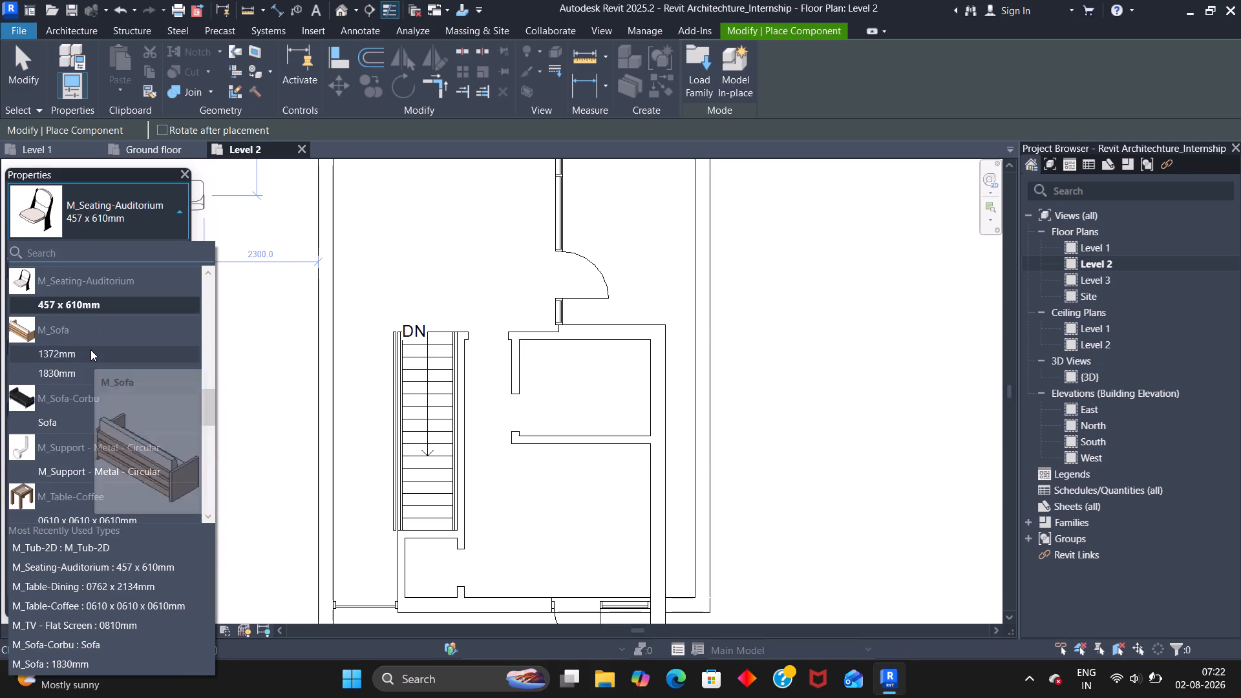
scroll(90, 350, "down", 1)
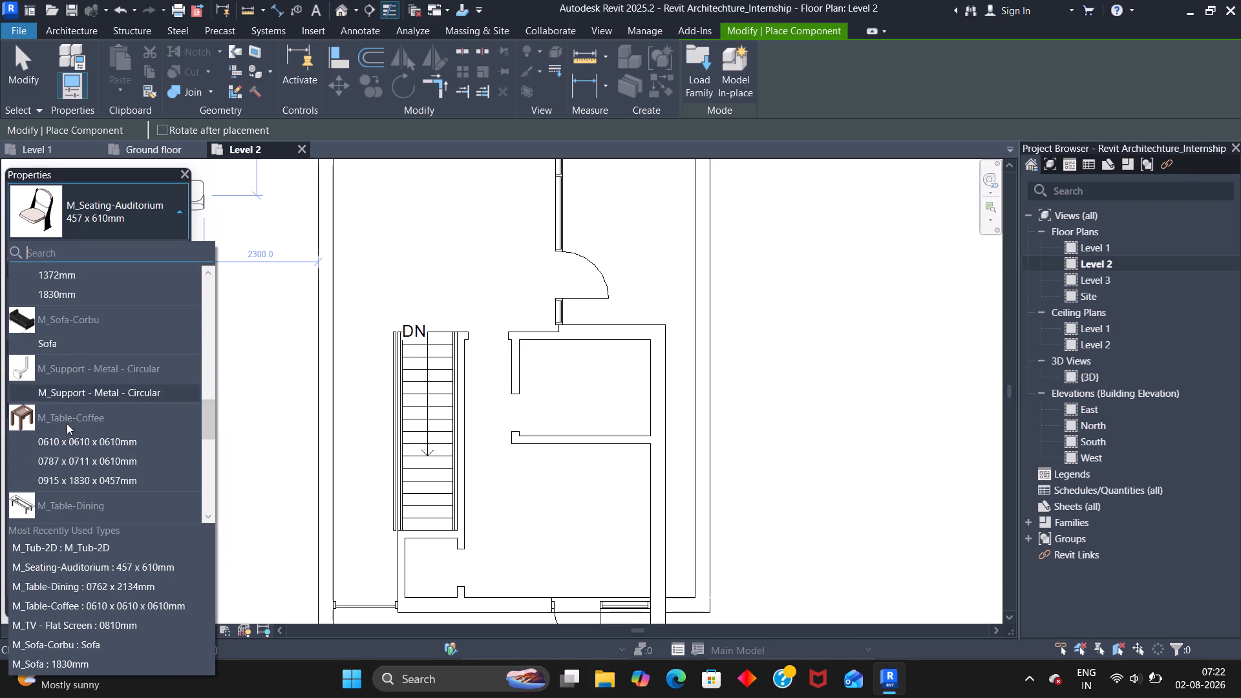
scroll(68, 427, "down", 3)
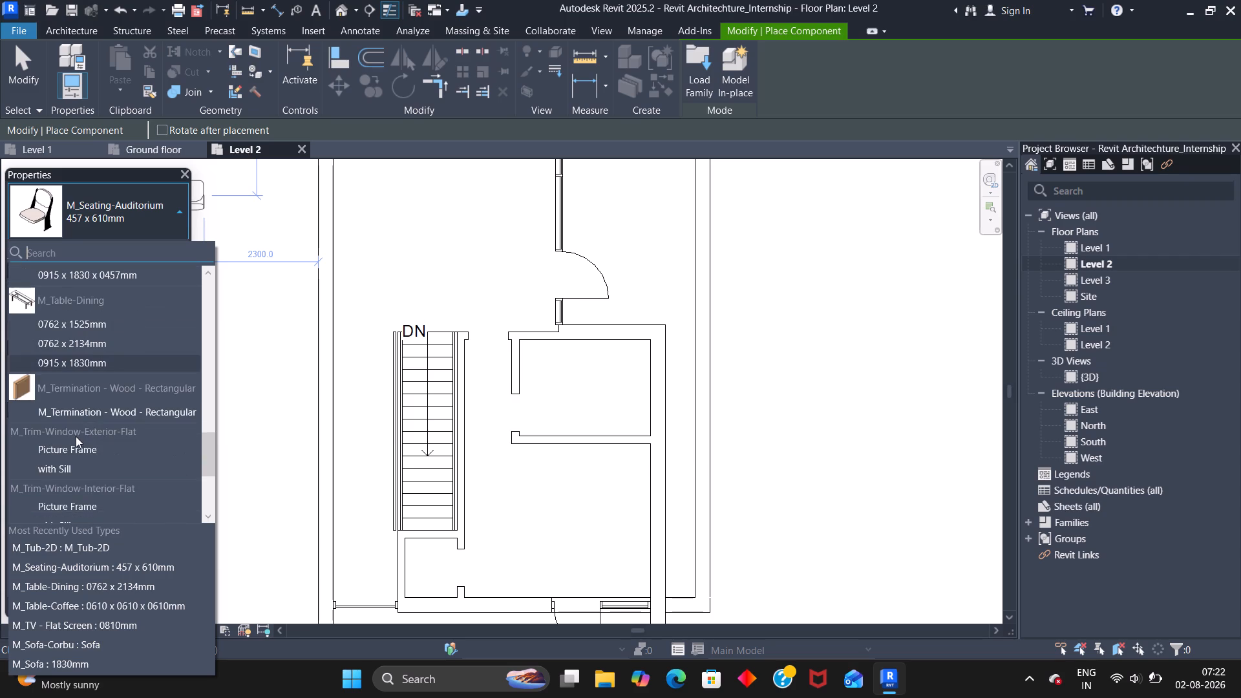
scroll(90, 401, "down", 2)
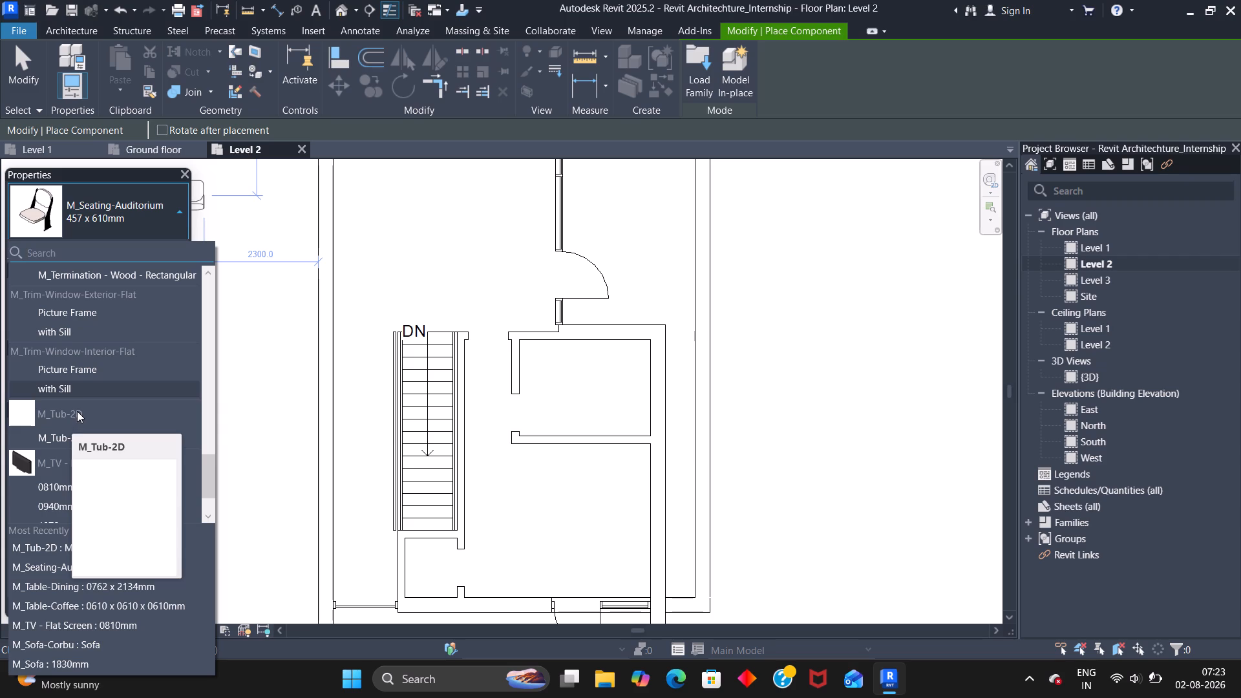
scroll(78, 412, "down", 6)
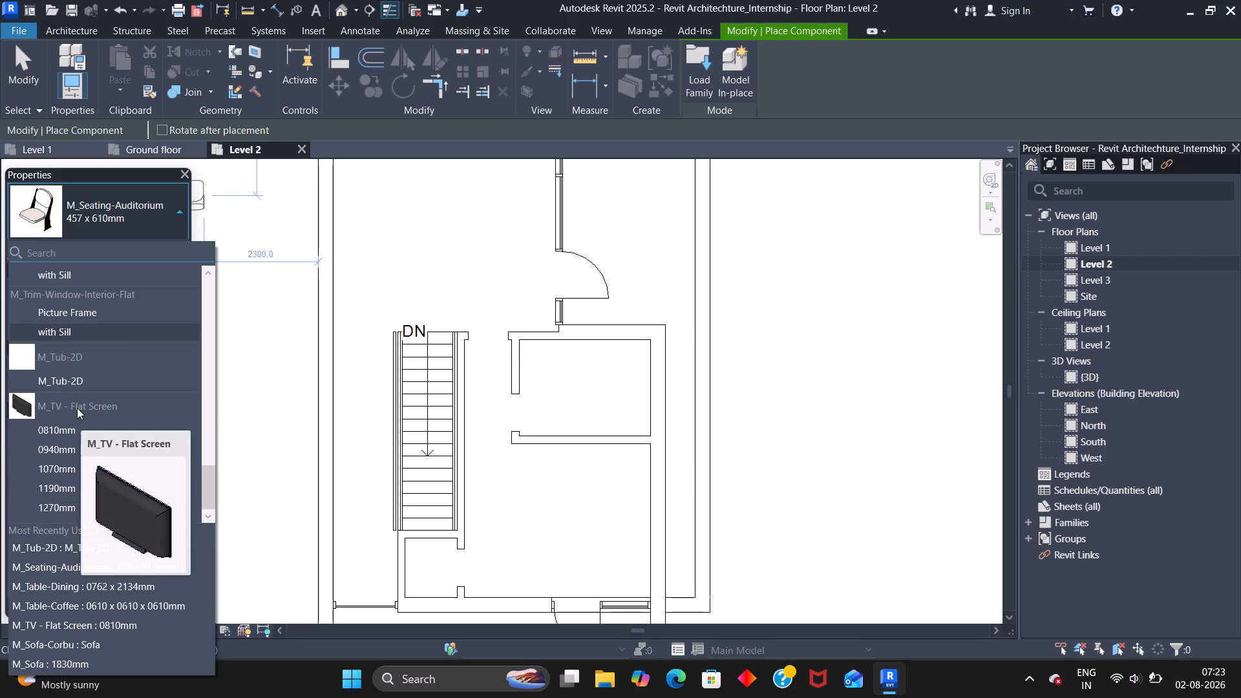
scroll(77, 407, "down", 5)
scroll(72, 371, "up", 5)
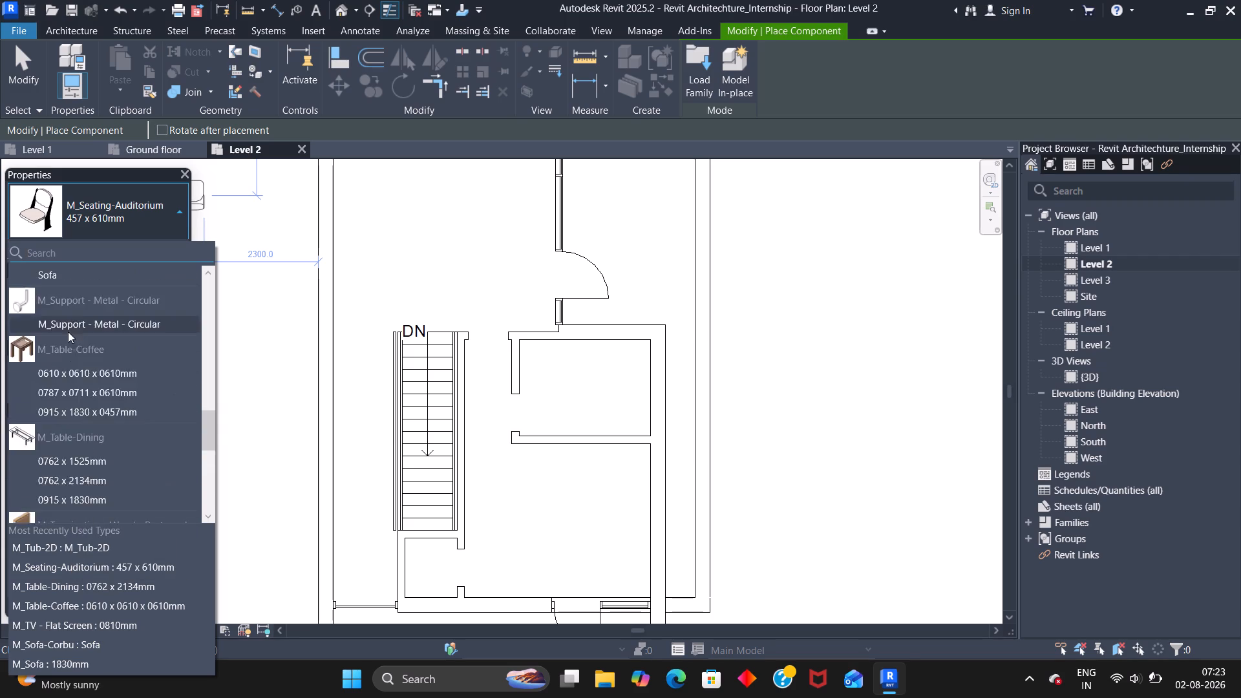
scroll(68, 332, "up", 3)
Load the M_Tub-Free Standing-3D family from the US library's Plumbing, Architectural, Fixtures, Bathtubs folder.
left_click(694, 76)
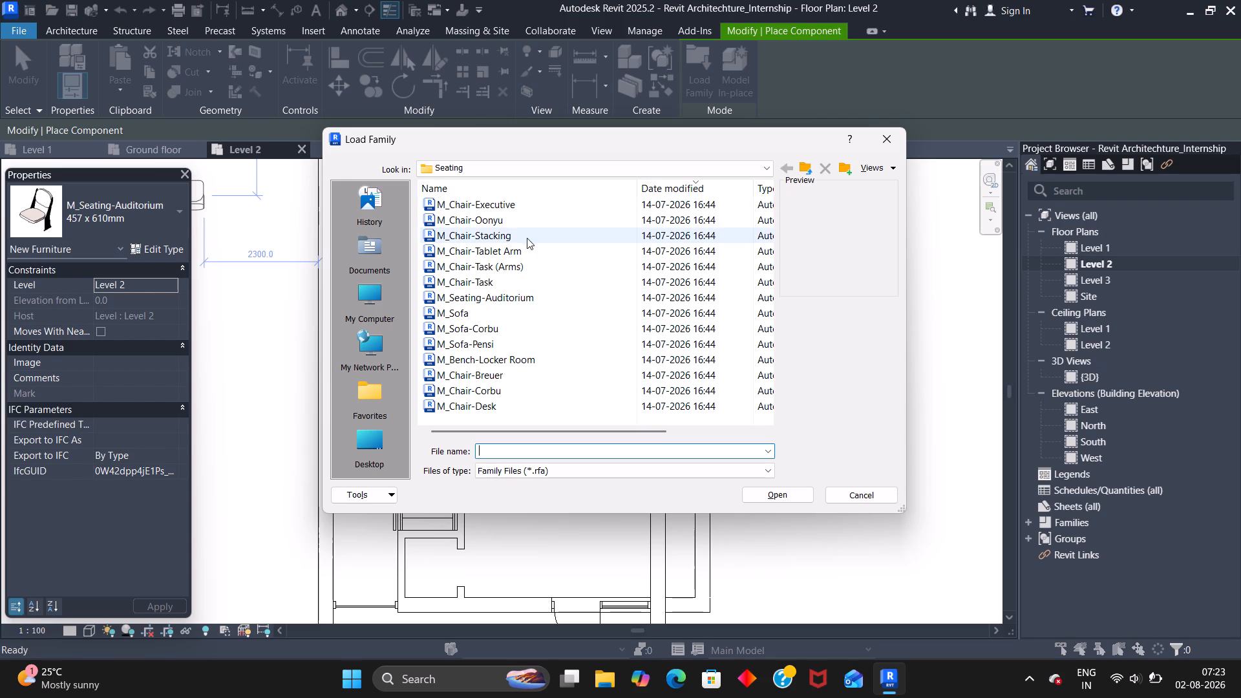
left_click(772, 166)
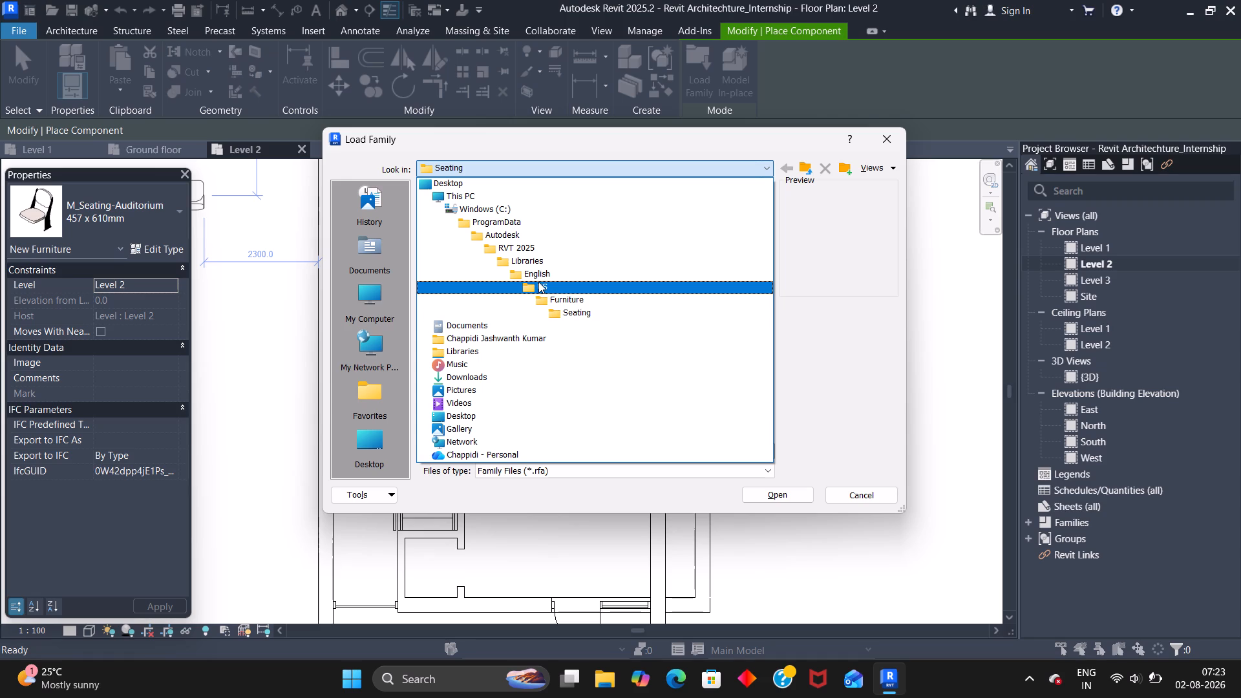
double_click(552, 287)
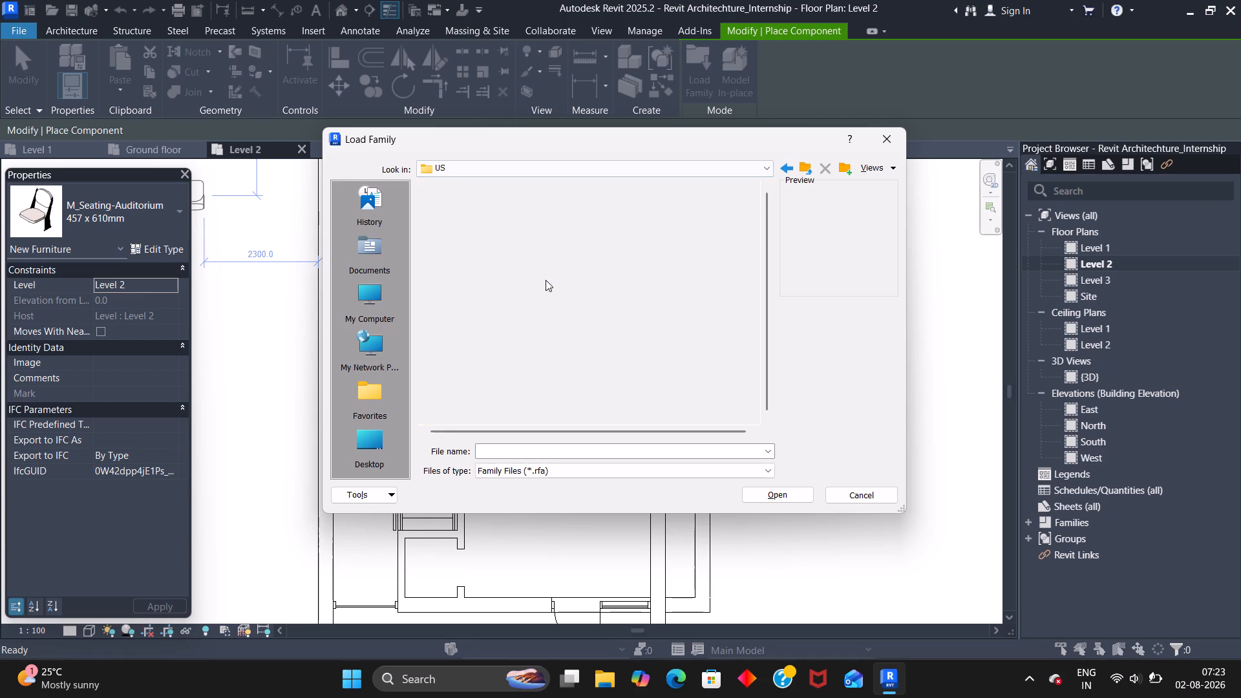
scroll(482, 257, "down", 2)
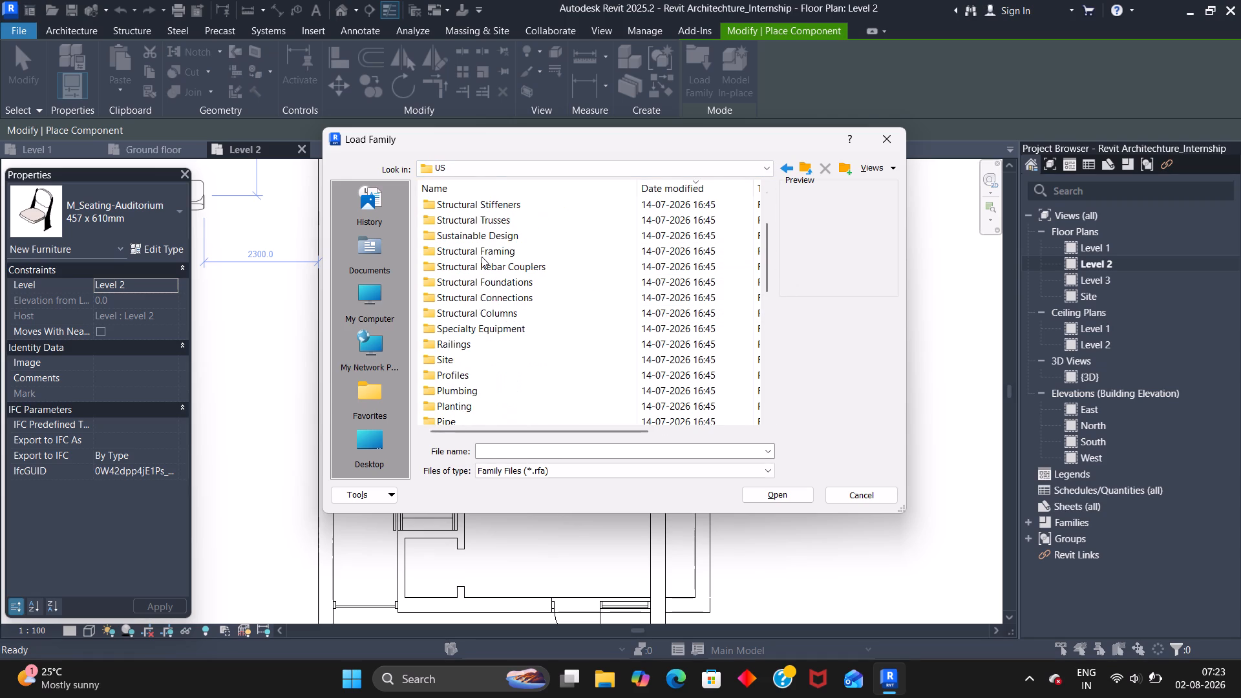
scroll(482, 257, "down", 1)
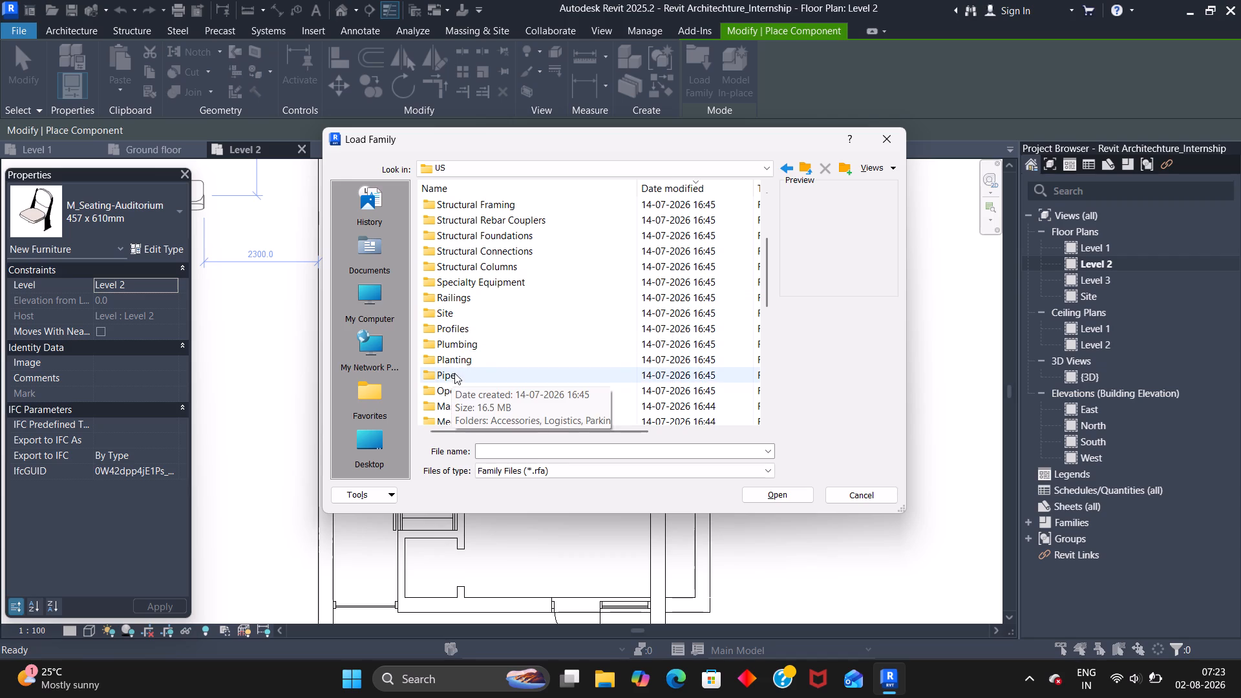
triple_click(462, 341)
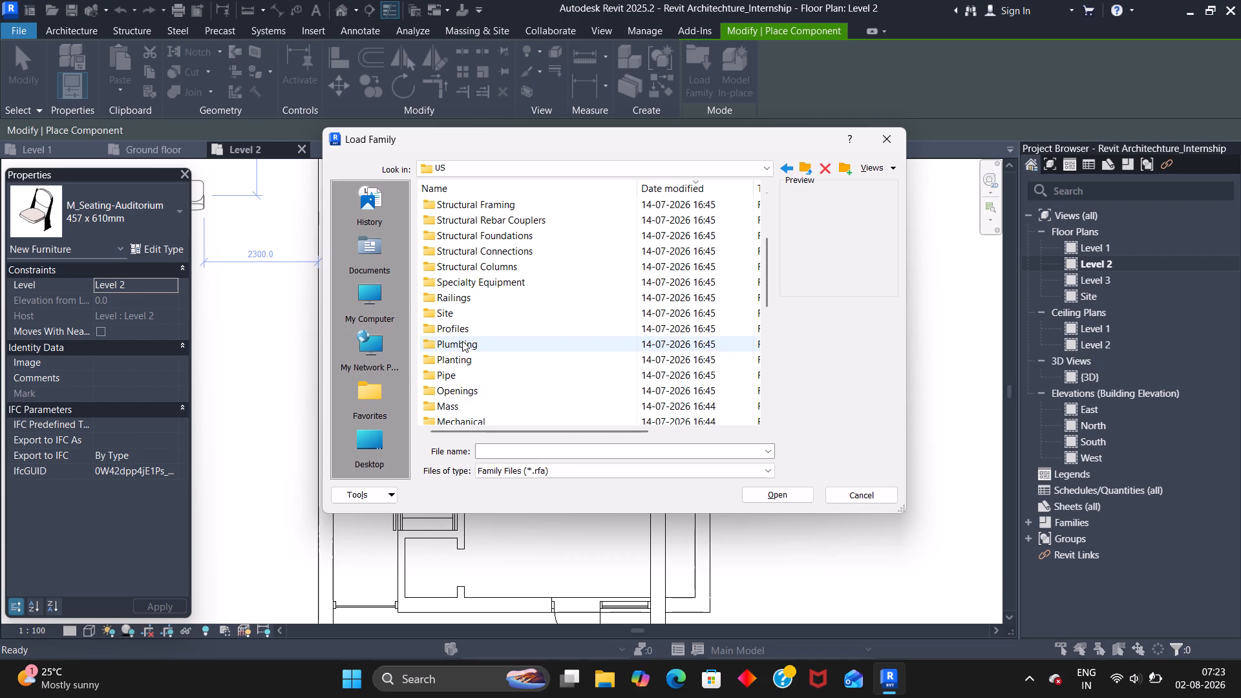
double_click(514, 221)
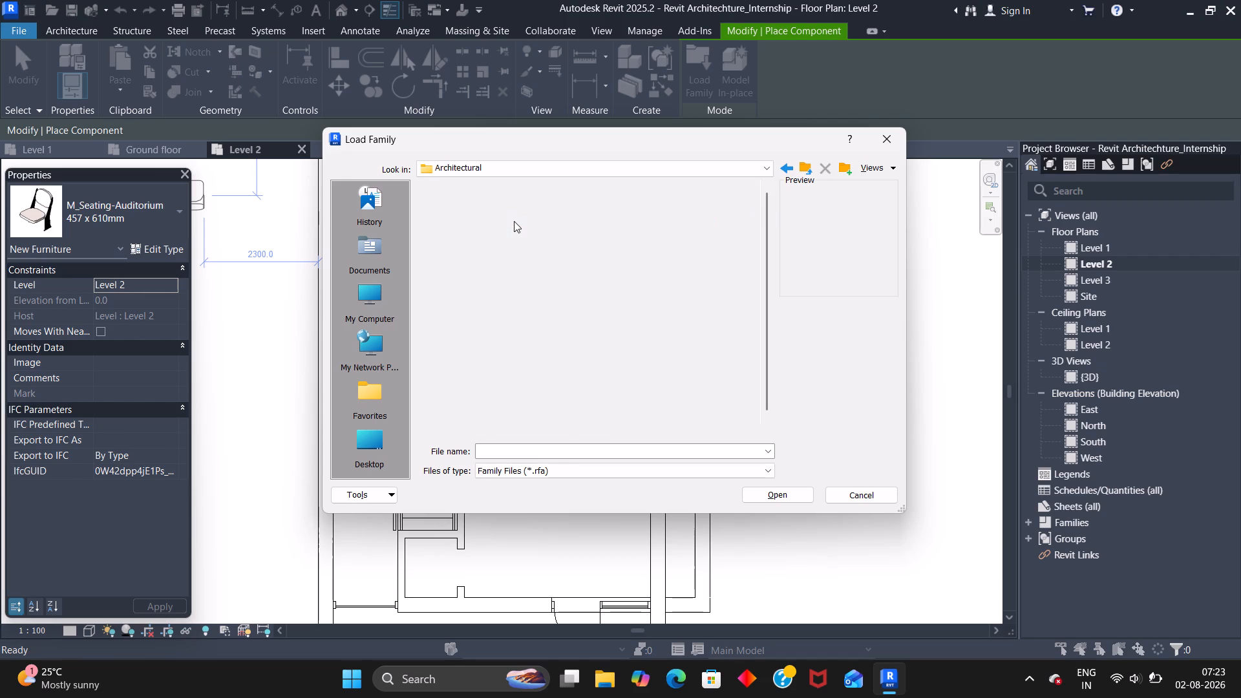
double_click(501, 208)
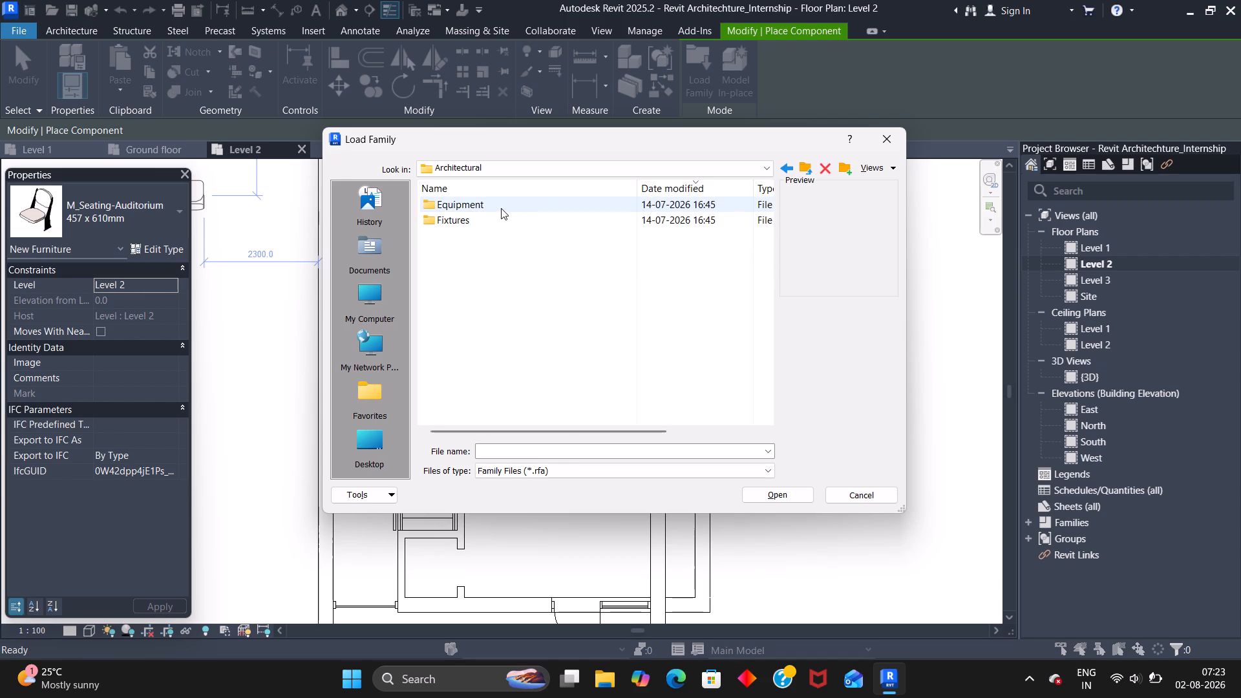
left_click(501, 207)
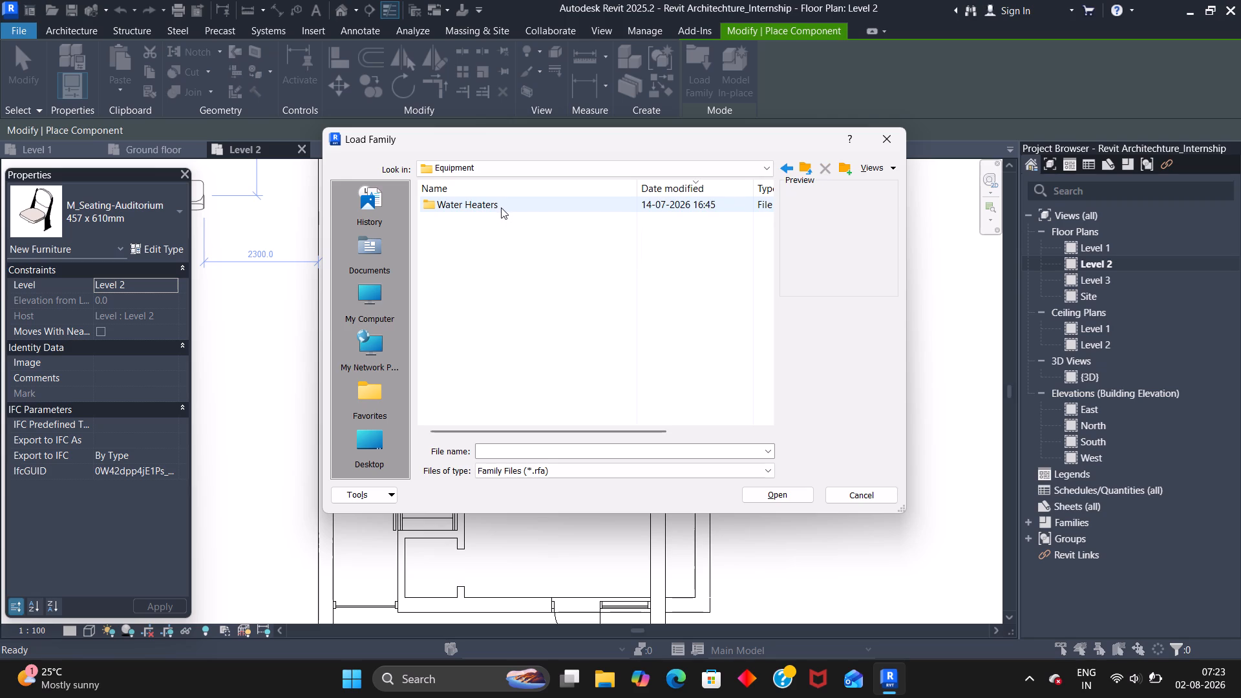
left_click(779, 166)
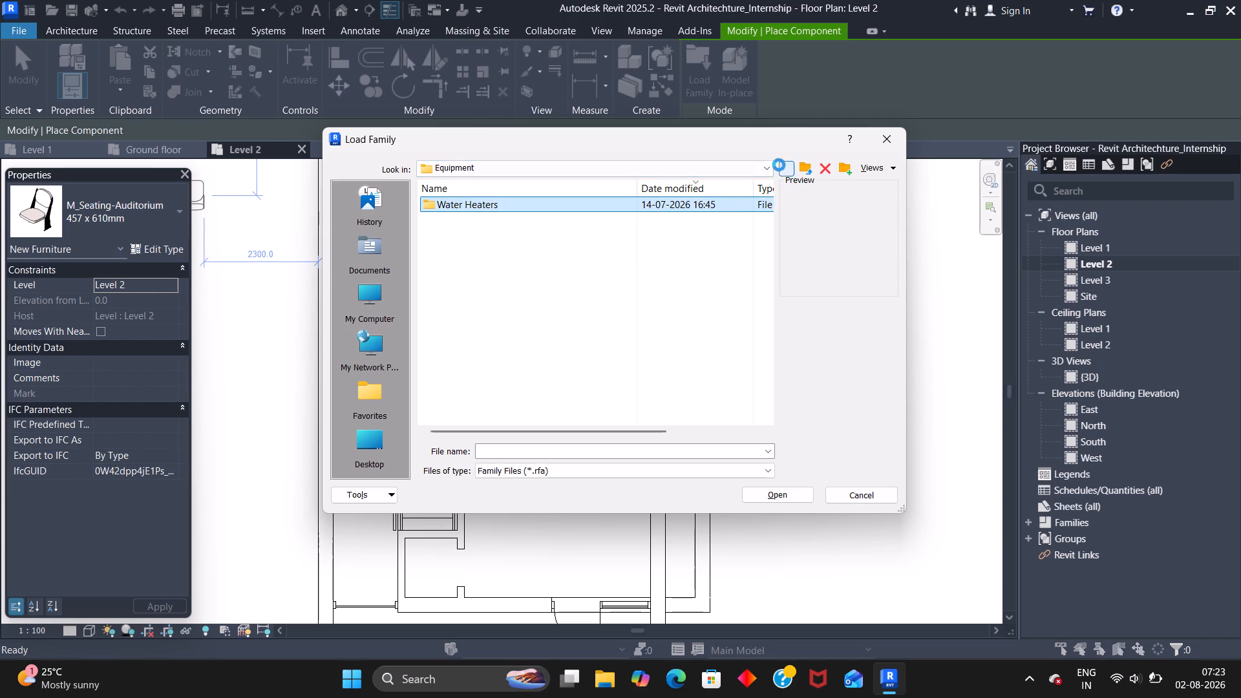
double_click(487, 226)
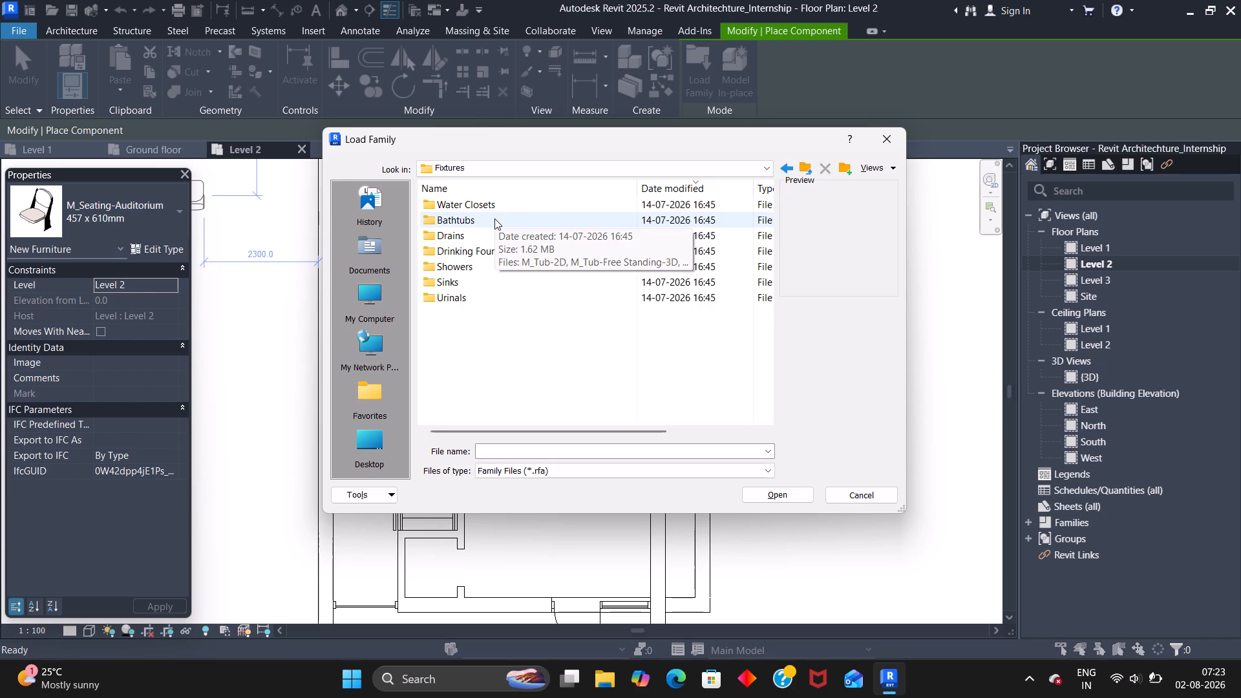
left_click(494, 218)
double_click(494, 218)
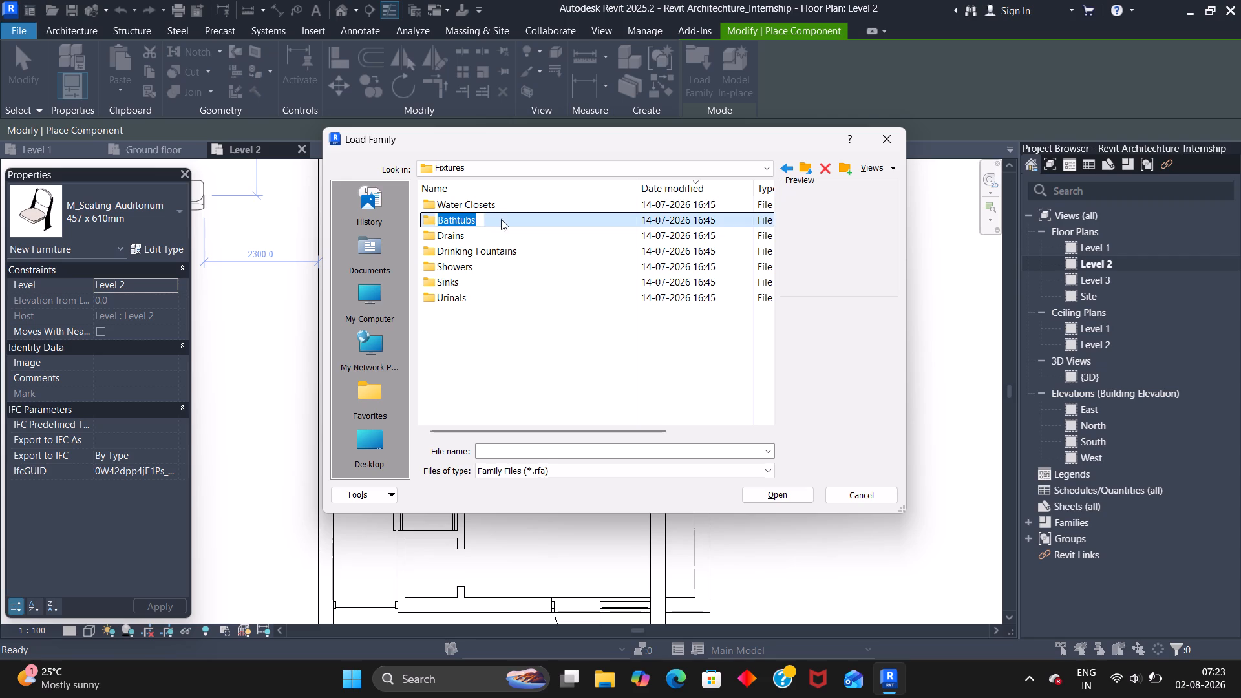
triple_click(508, 220)
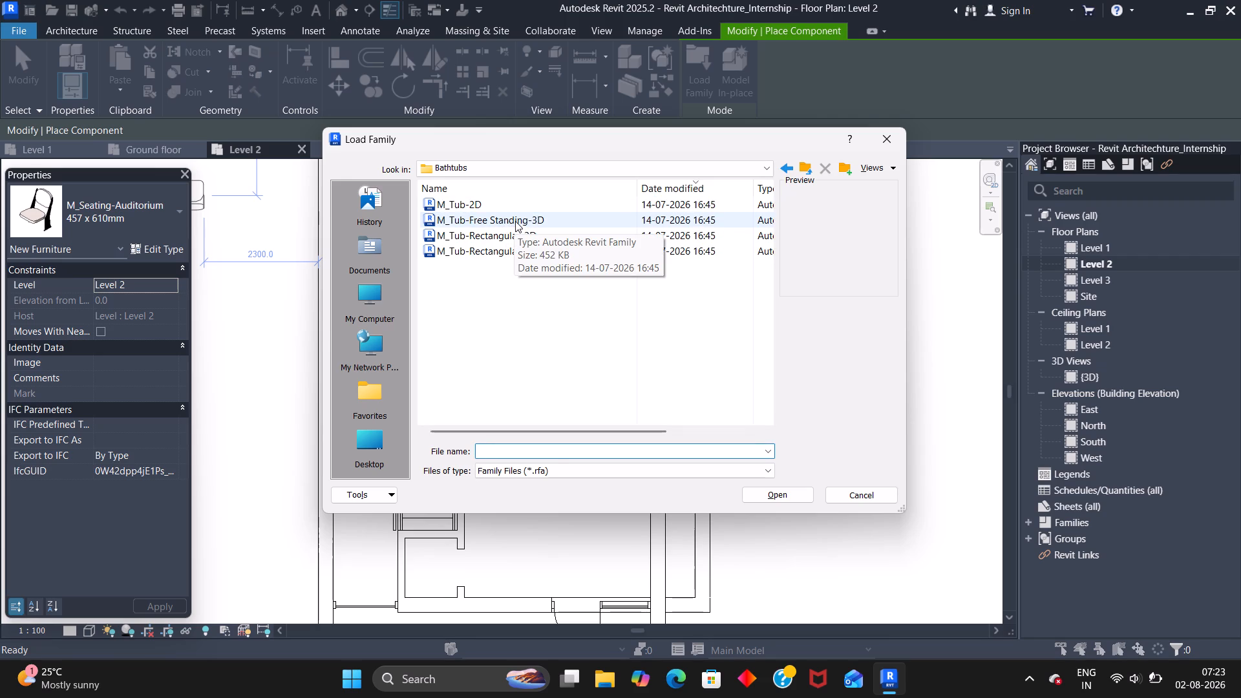
left_click(515, 221)
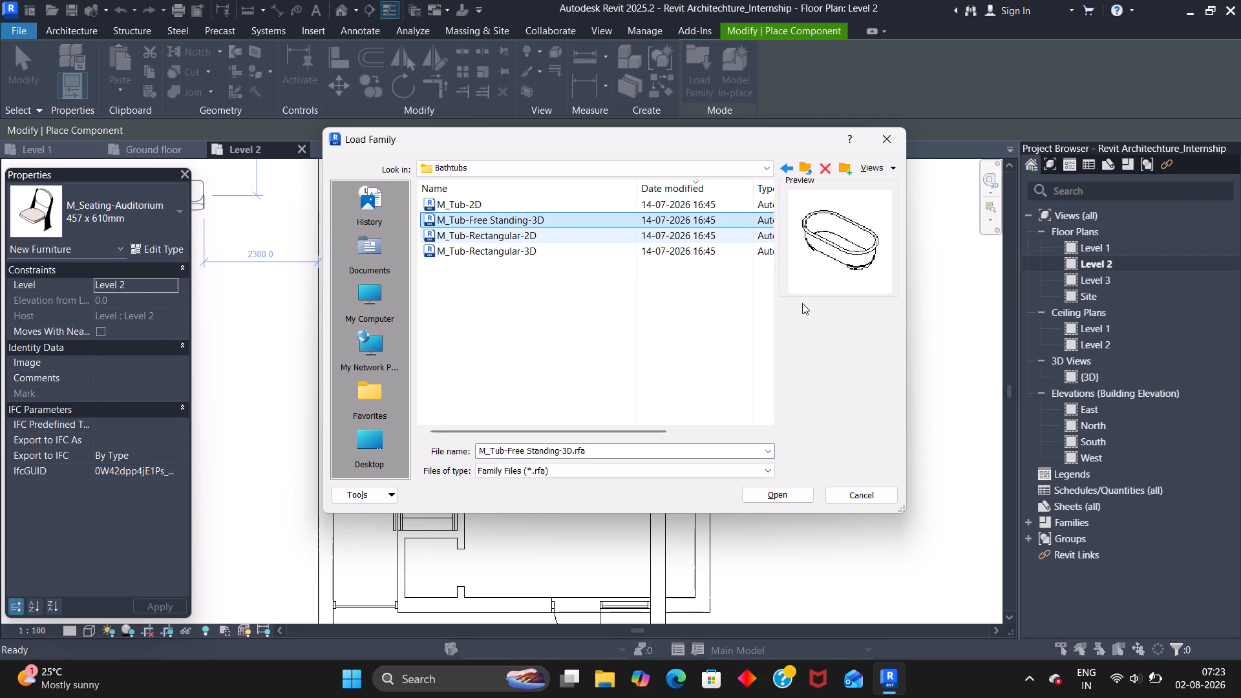
left_click(769, 489)
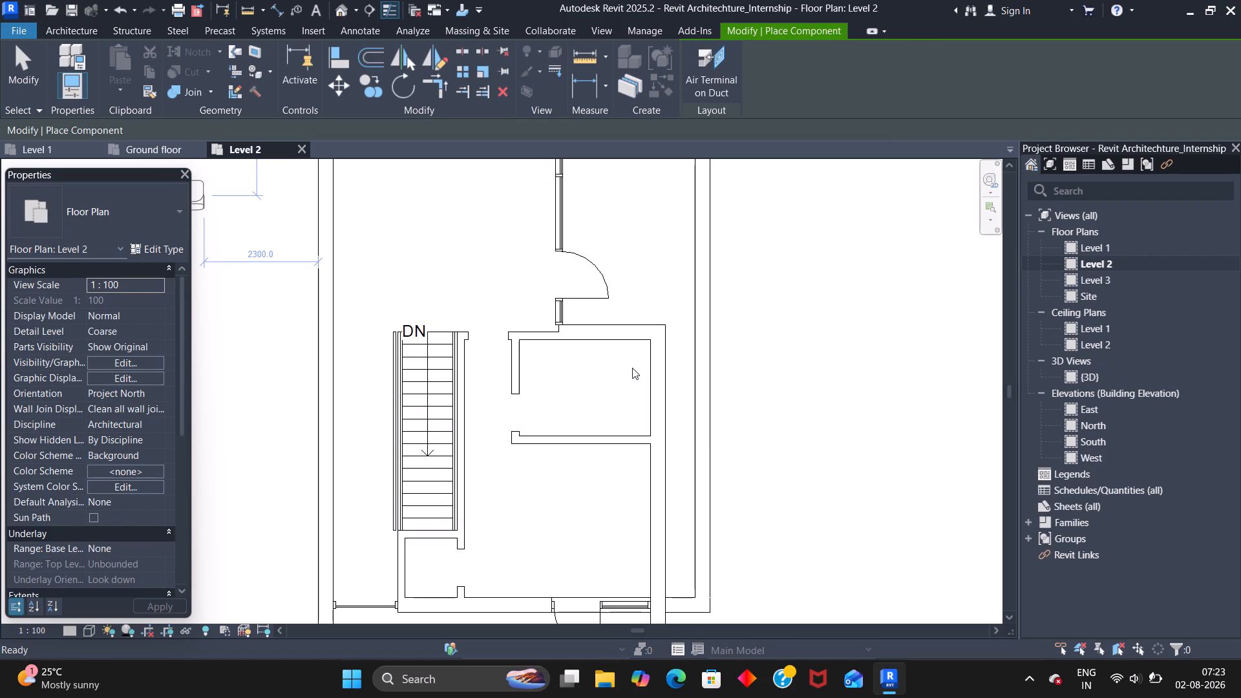
scroll(577, 385, "down", 1)
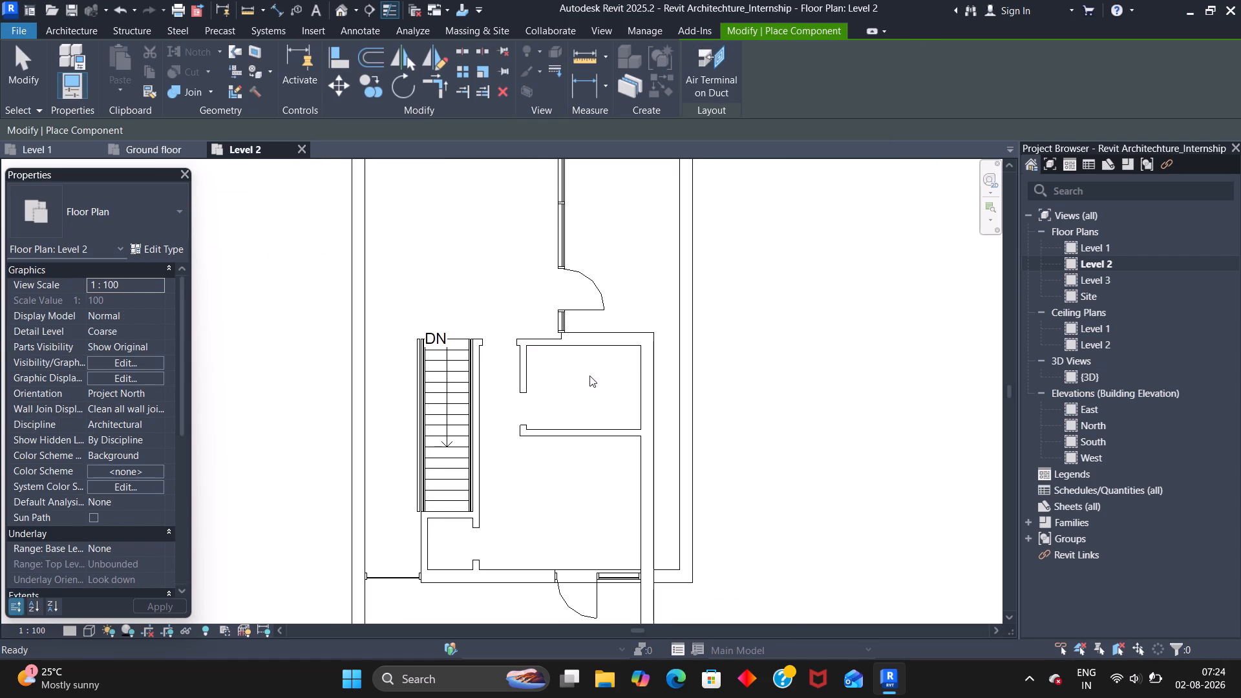
Place the 760 x 1525mm free-standing tub upright in the bathroom, centred about 400 mm from its right wall and 1000 mm from its upper wall.
left_click(82, 29)
left_click(195, 62)
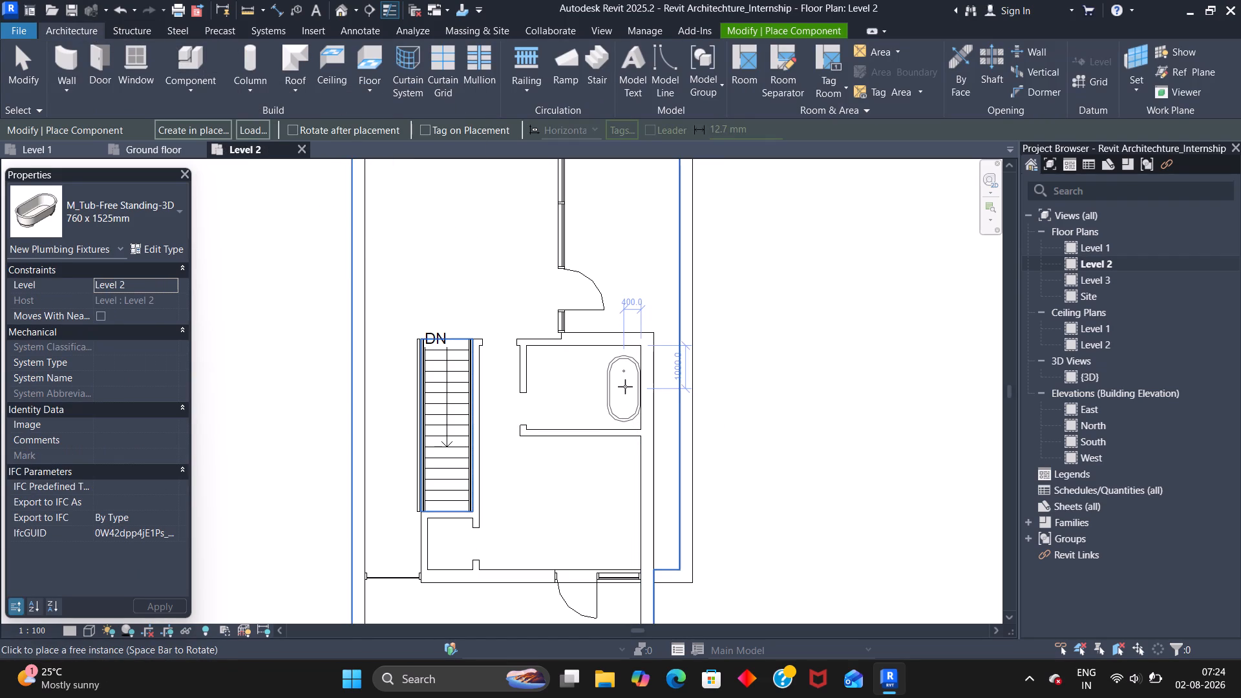
left_click(625, 386)
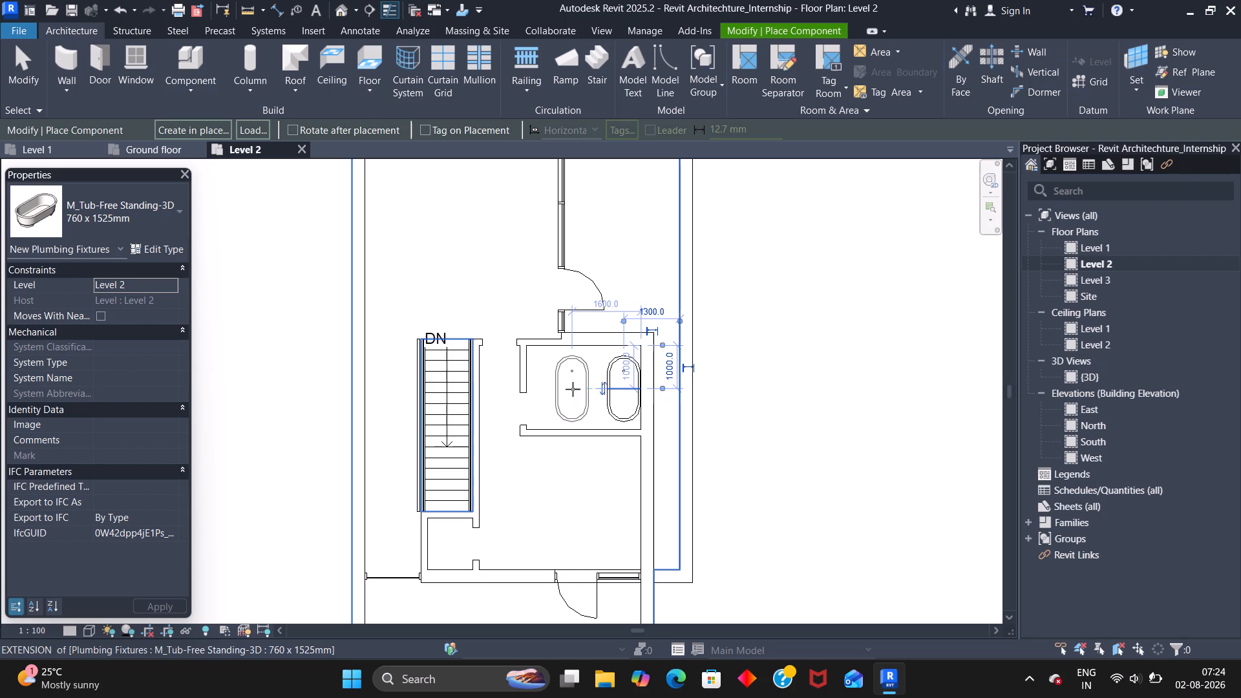
key("Escape")
key("Escape")
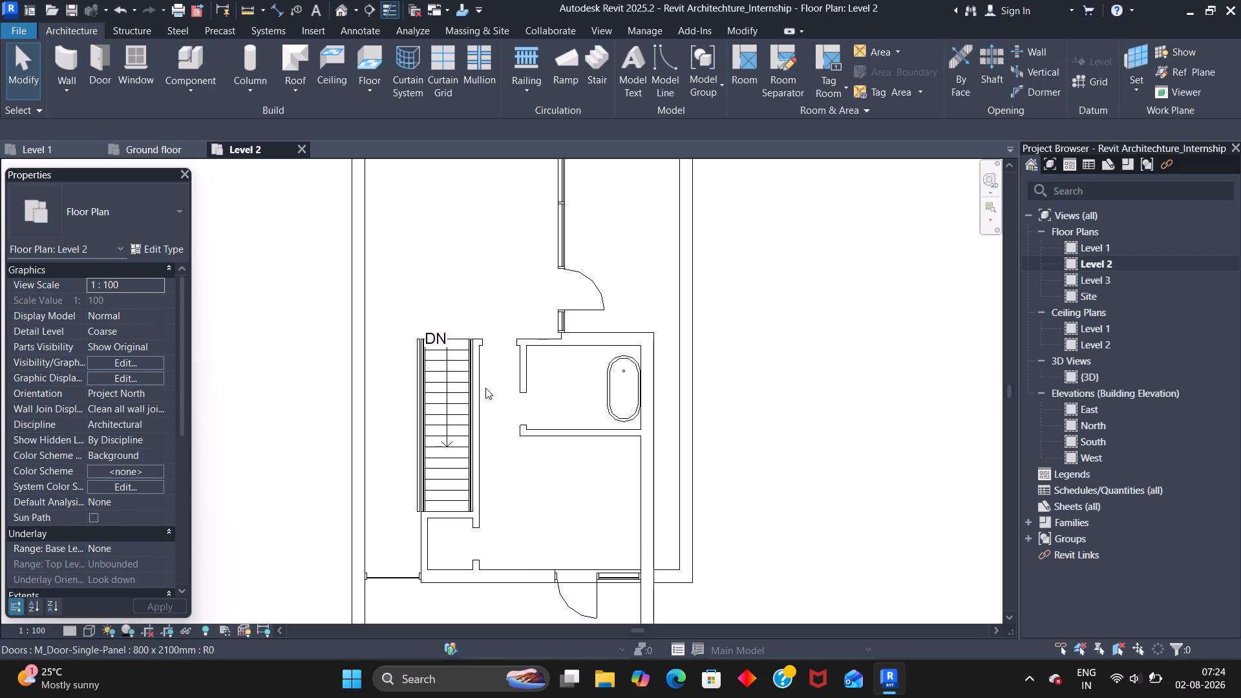
Start loading another family, preview the free-standing and rectangular tubs in the Bathtubs folder, and return to the parent Fixtures folder.
left_click(179, 57)
left_click(698, 68)
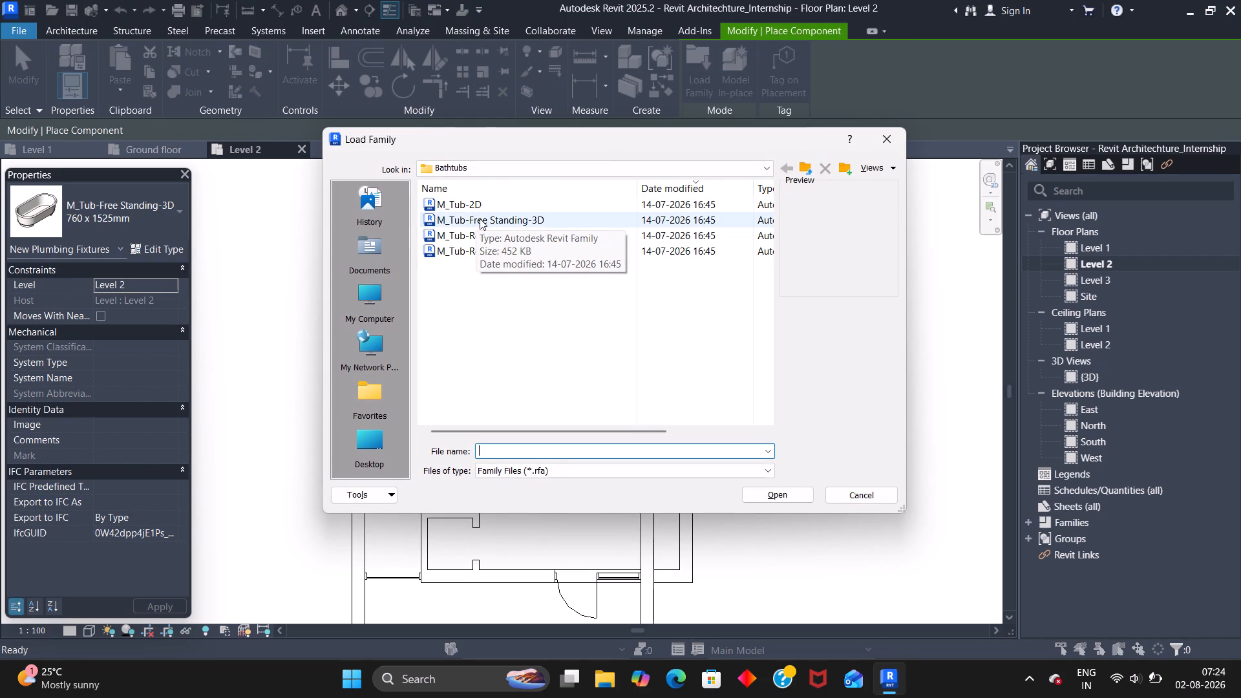
left_click(480, 218)
left_click(484, 237)
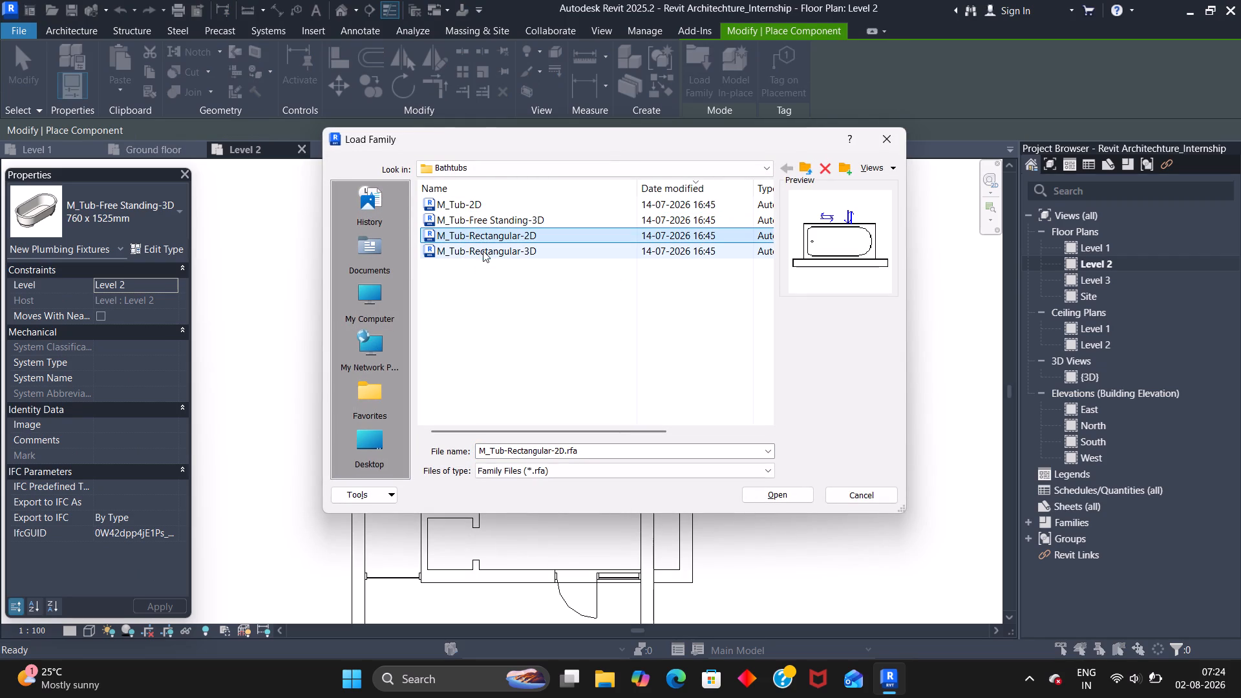
left_click(483, 251)
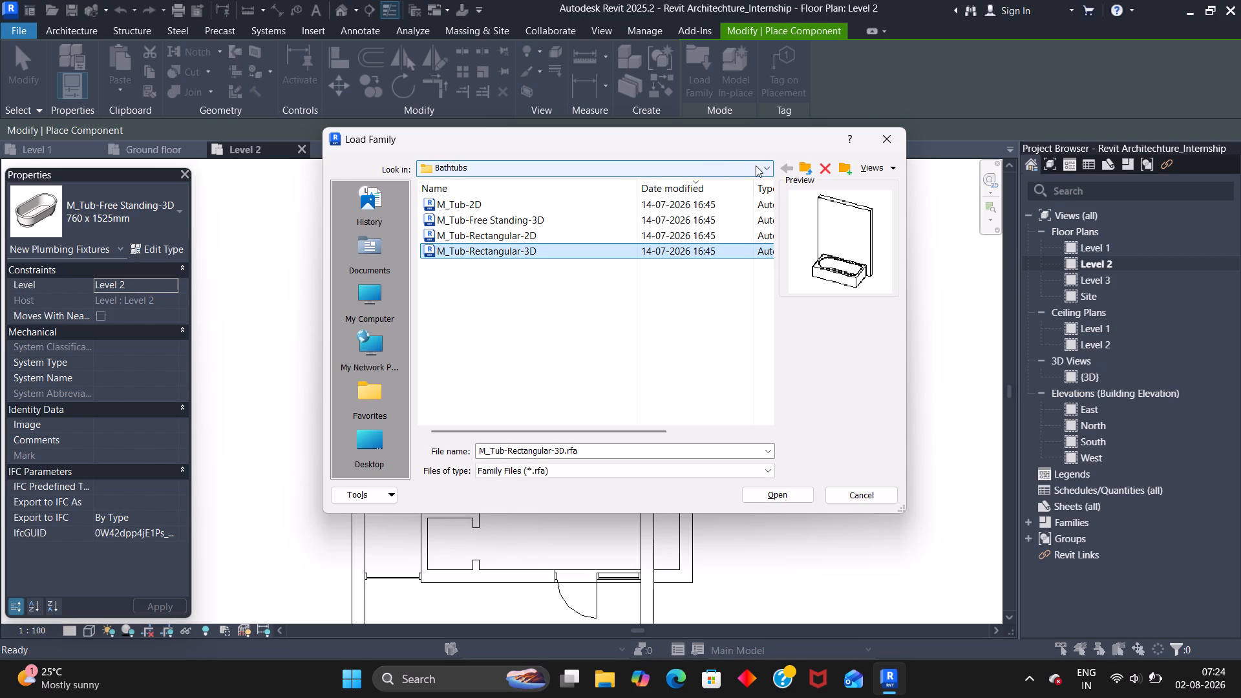
left_click(756, 165)
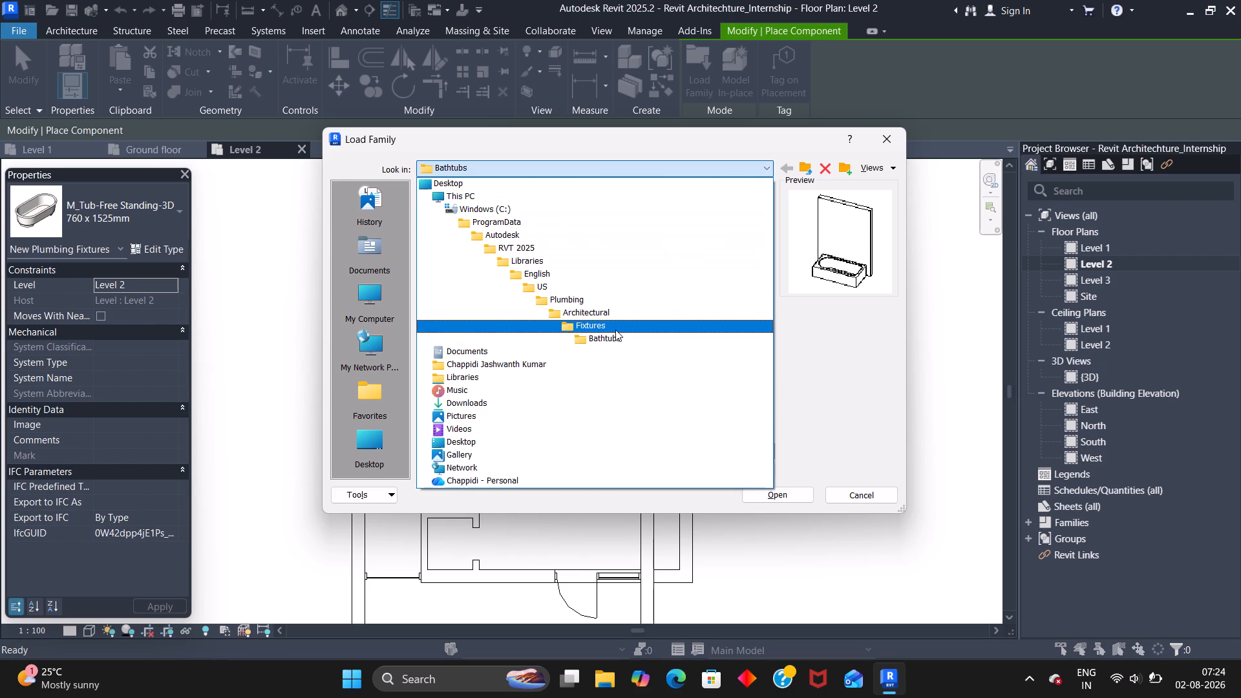
left_click(620, 337)
left_click(620, 336)
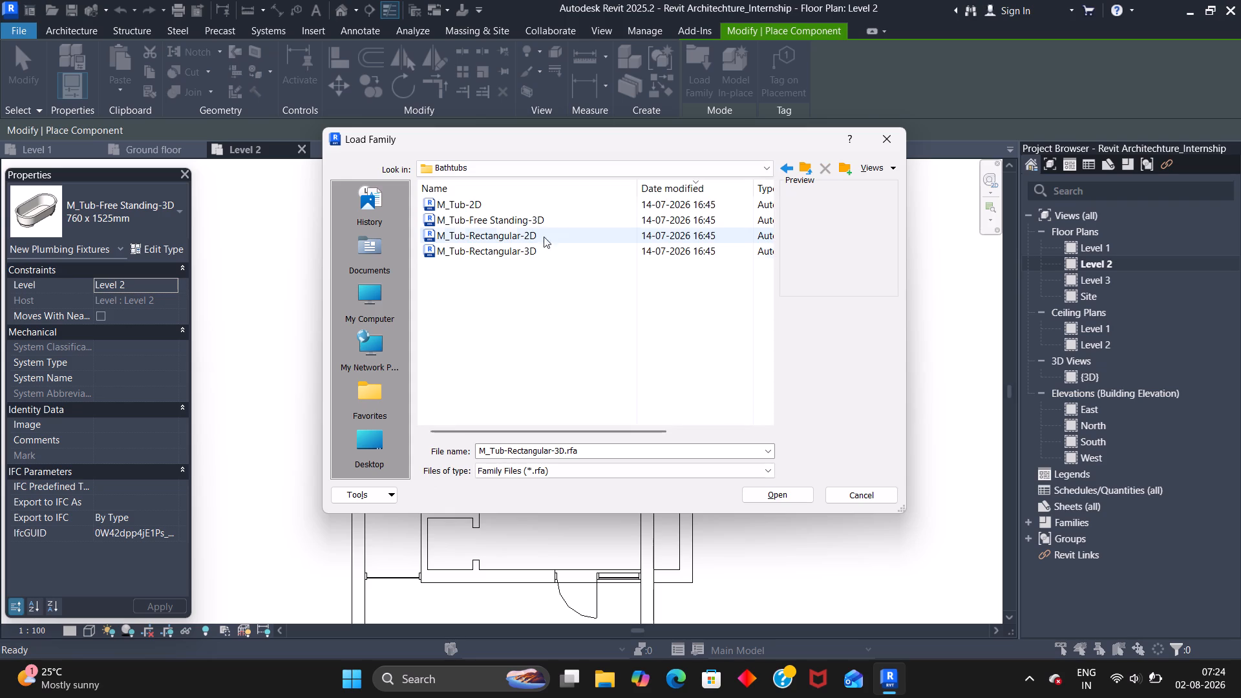
left_click(785, 167)
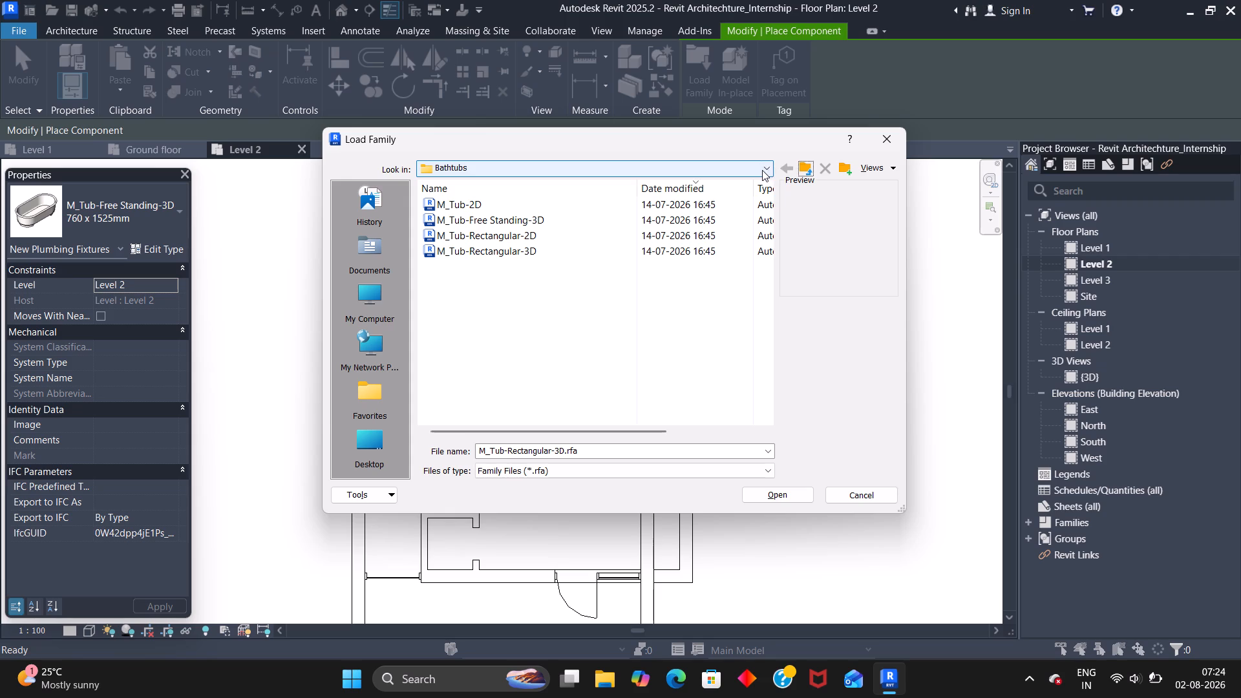
left_click(765, 169)
left_click(647, 332)
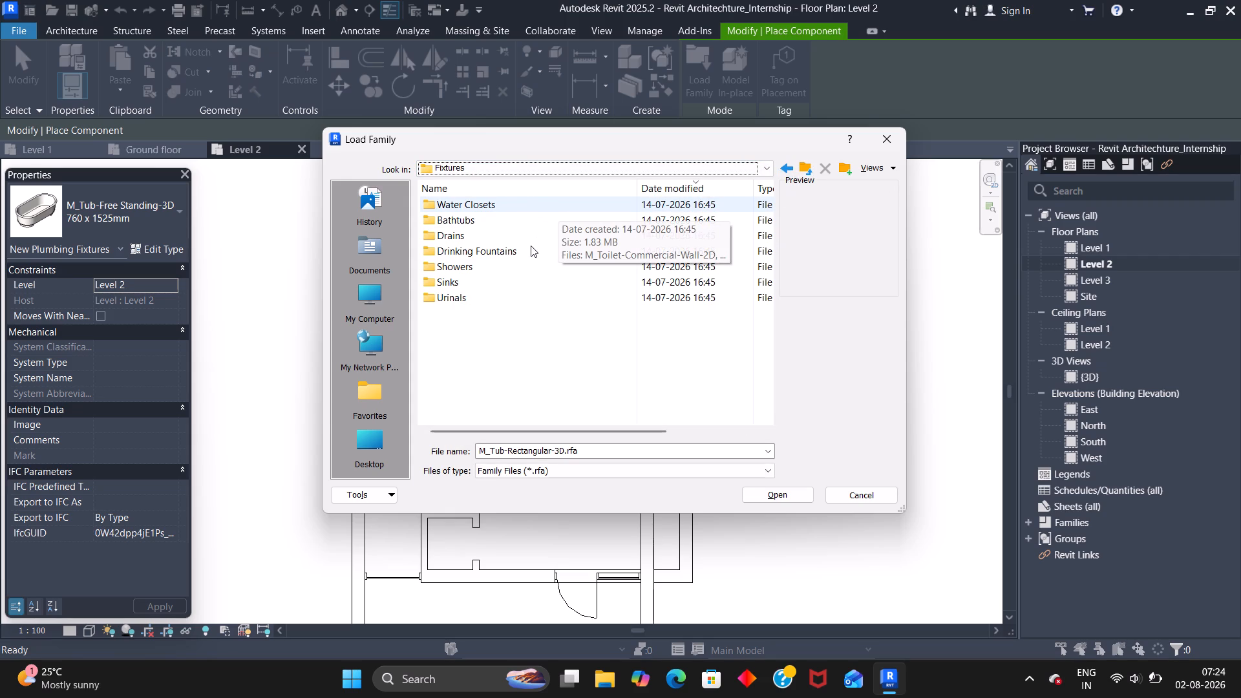
Examine the wall urinal family in the Urinals folder and return to the Fixtures folder.
left_click(492, 290)
left_click(492, 295)
left_click(496, 294)
left_click(501, 295)
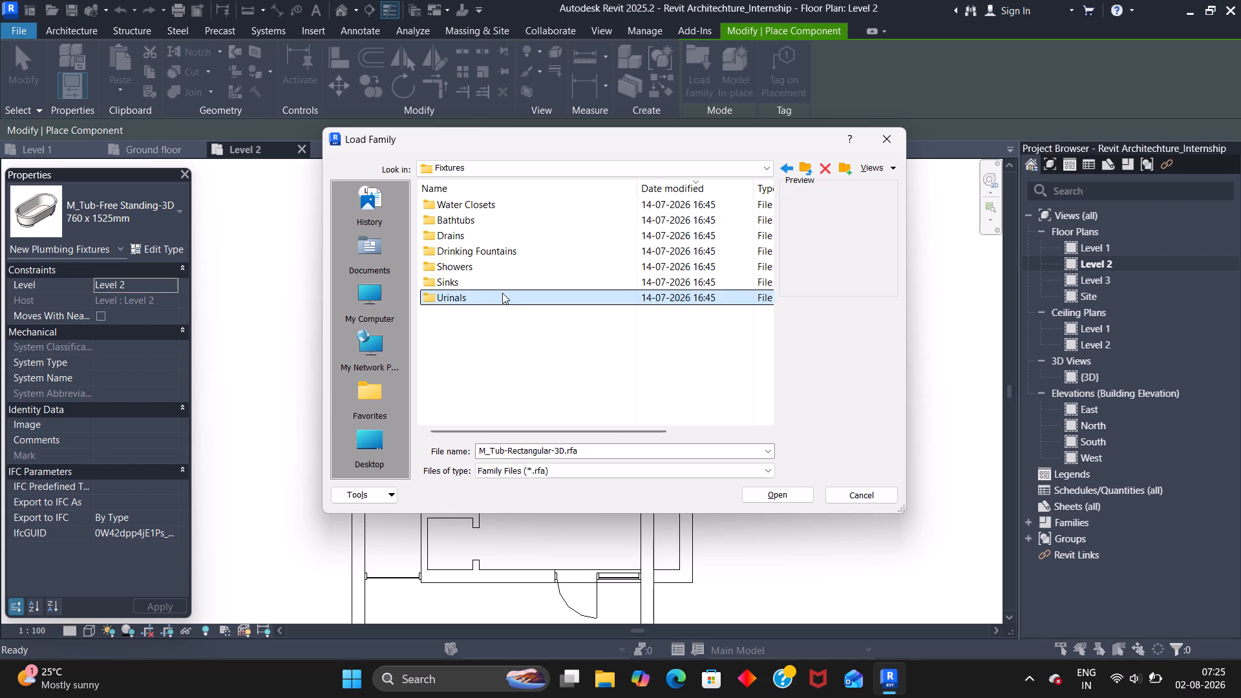
double_click(509, 294)
left_click_drag(518, 293, 525, 296)
left_click(526, 297)
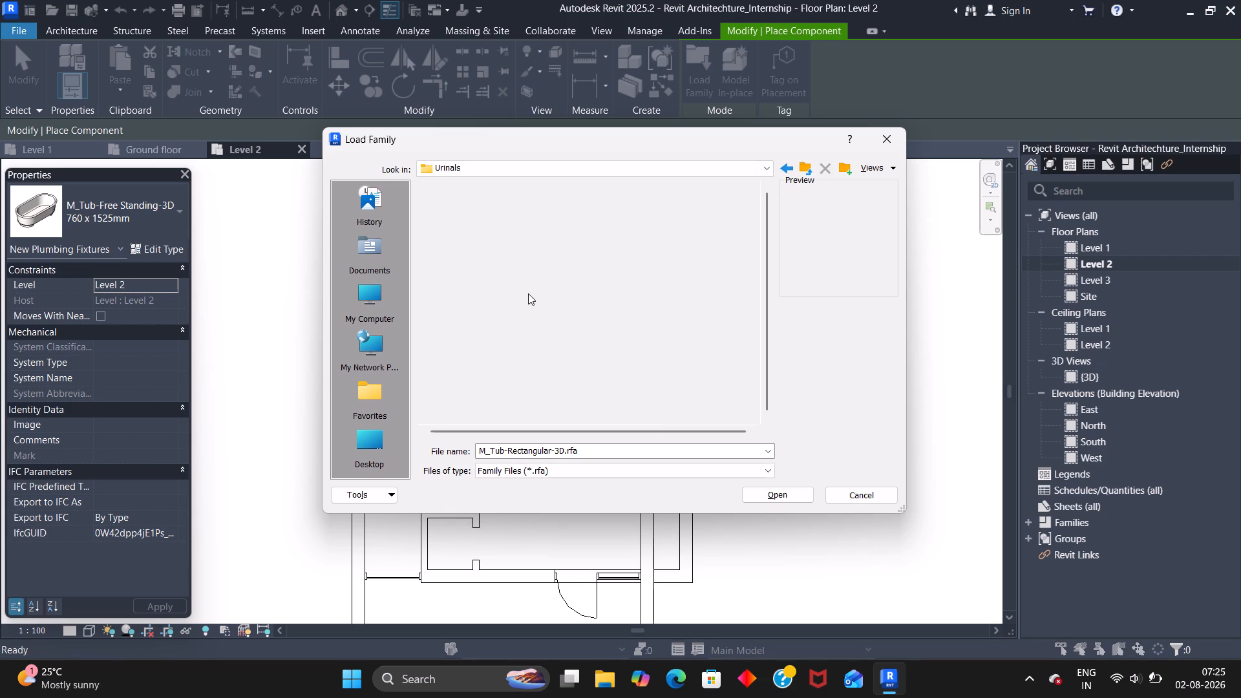
left_click(513, 222)
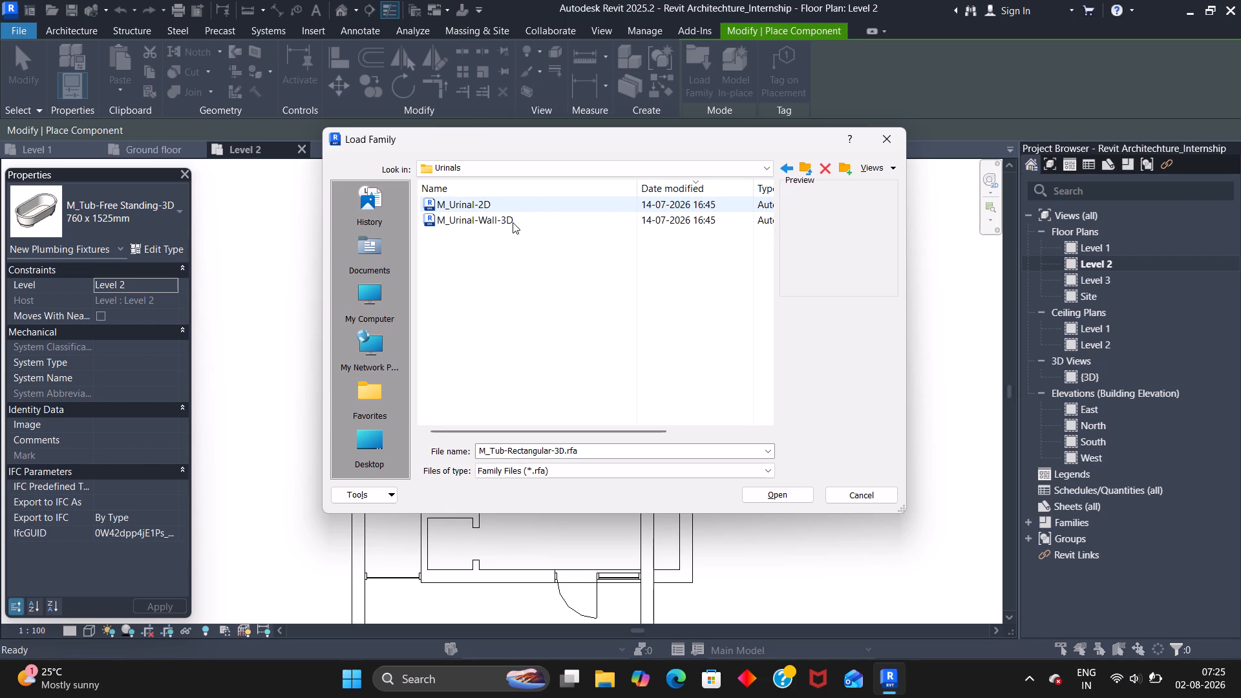
scroll(836, 251, "up", 5)
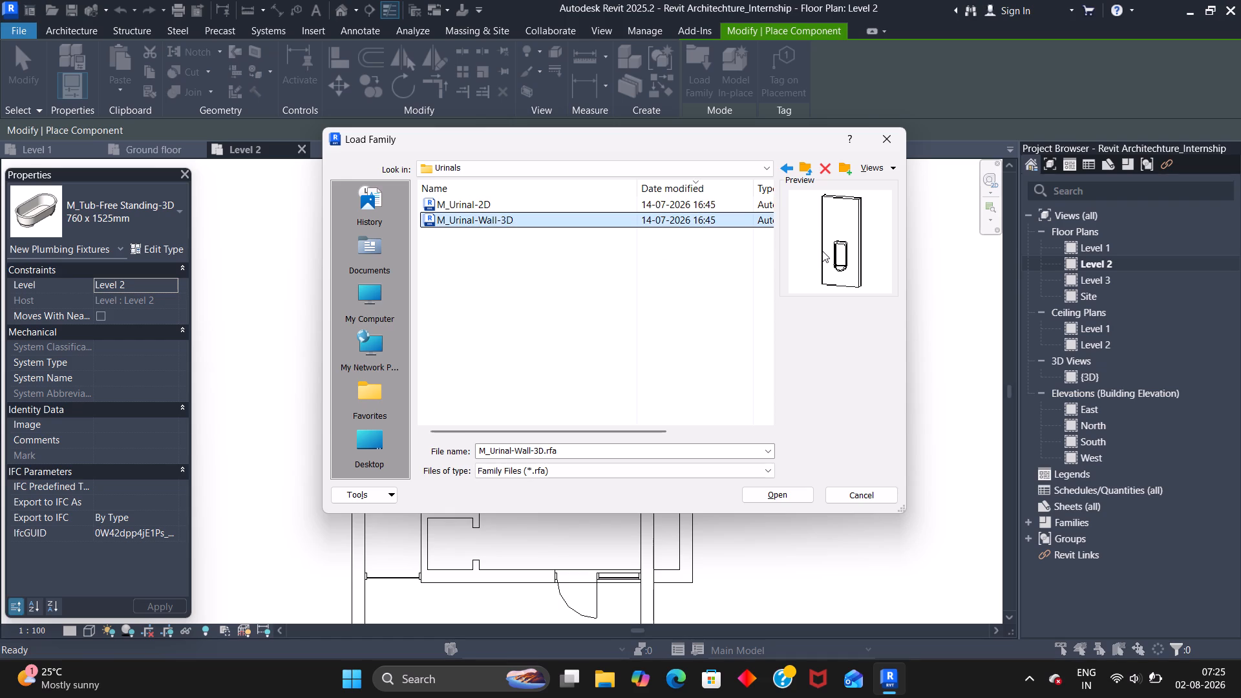
scroll(814, 247, "down", 1)
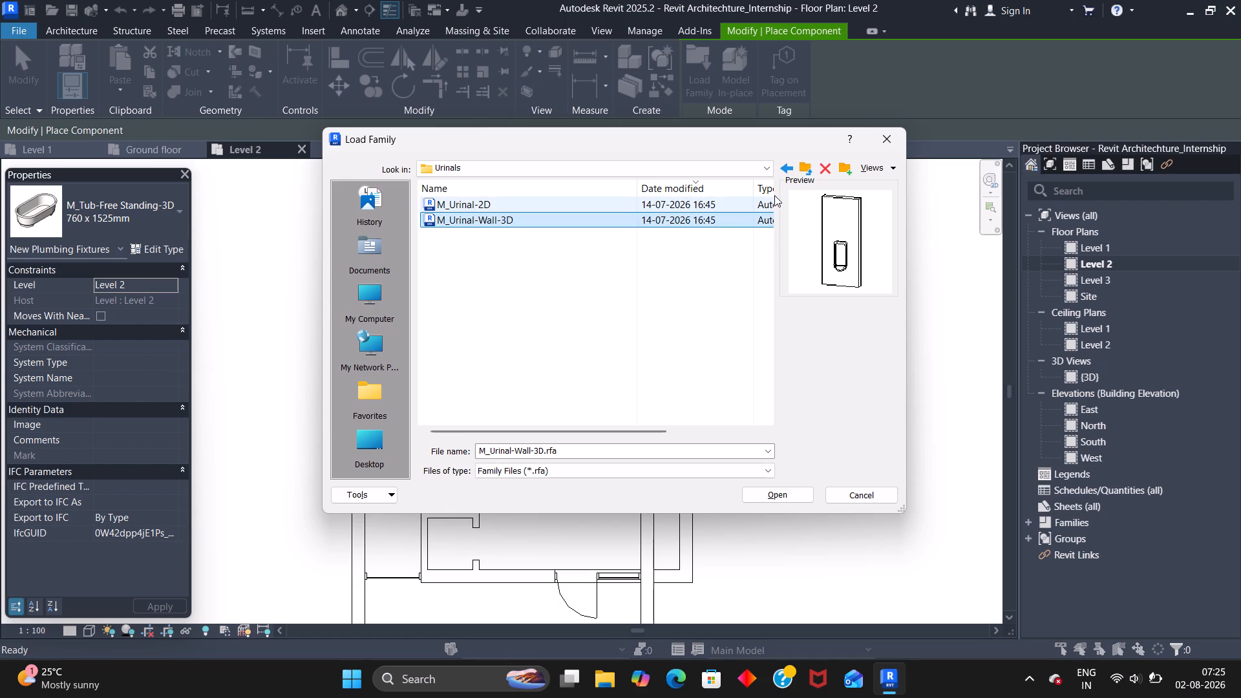
left_click(780, 164)
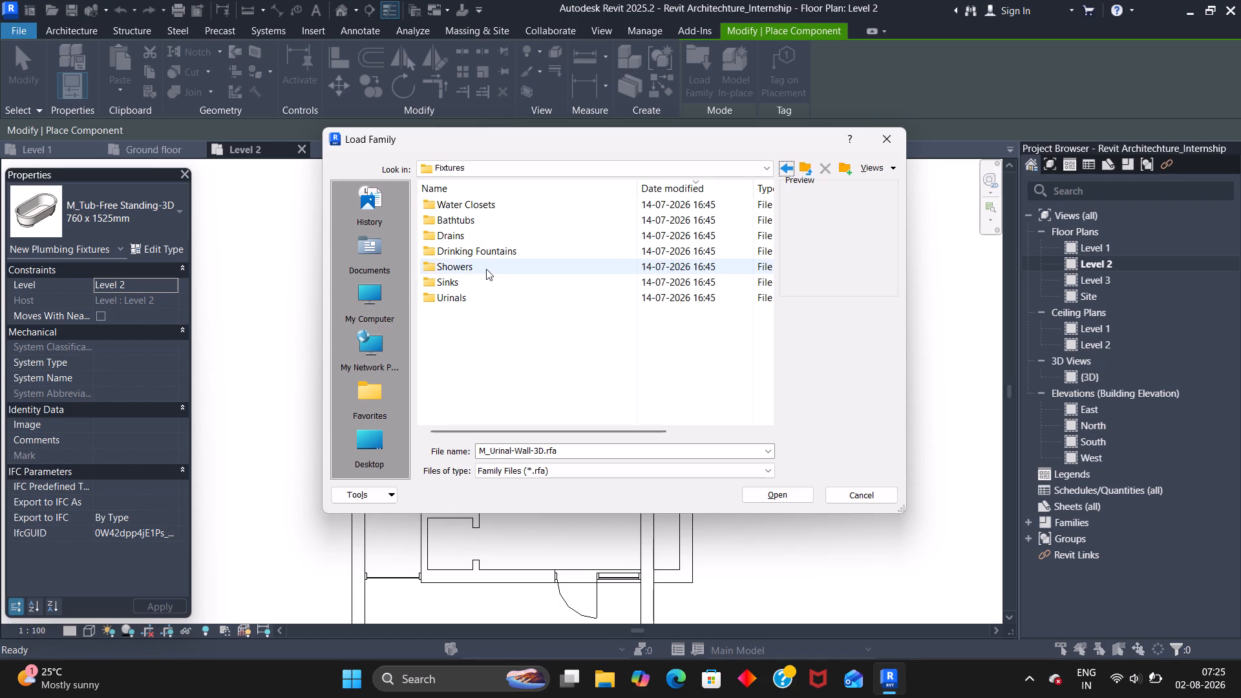
Compare the sink families in the Sinks folder and load M_Sink Vanity-Round.
double_click(480, 284)
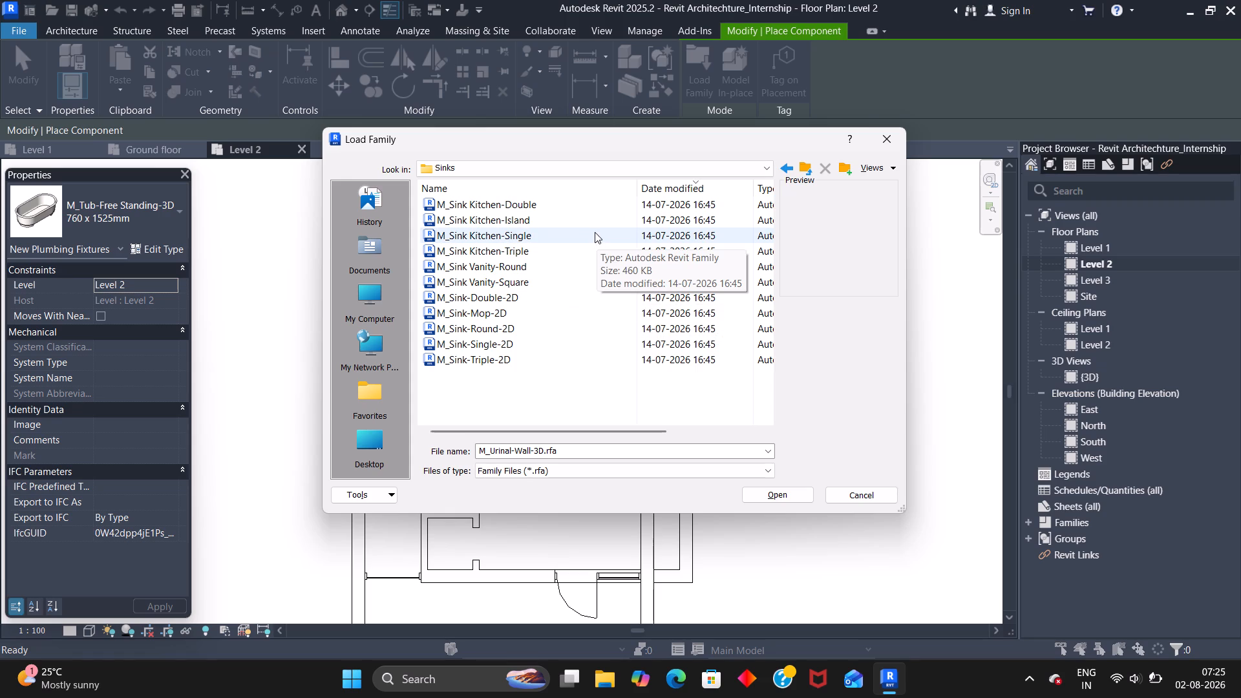
left_click(557, 268)
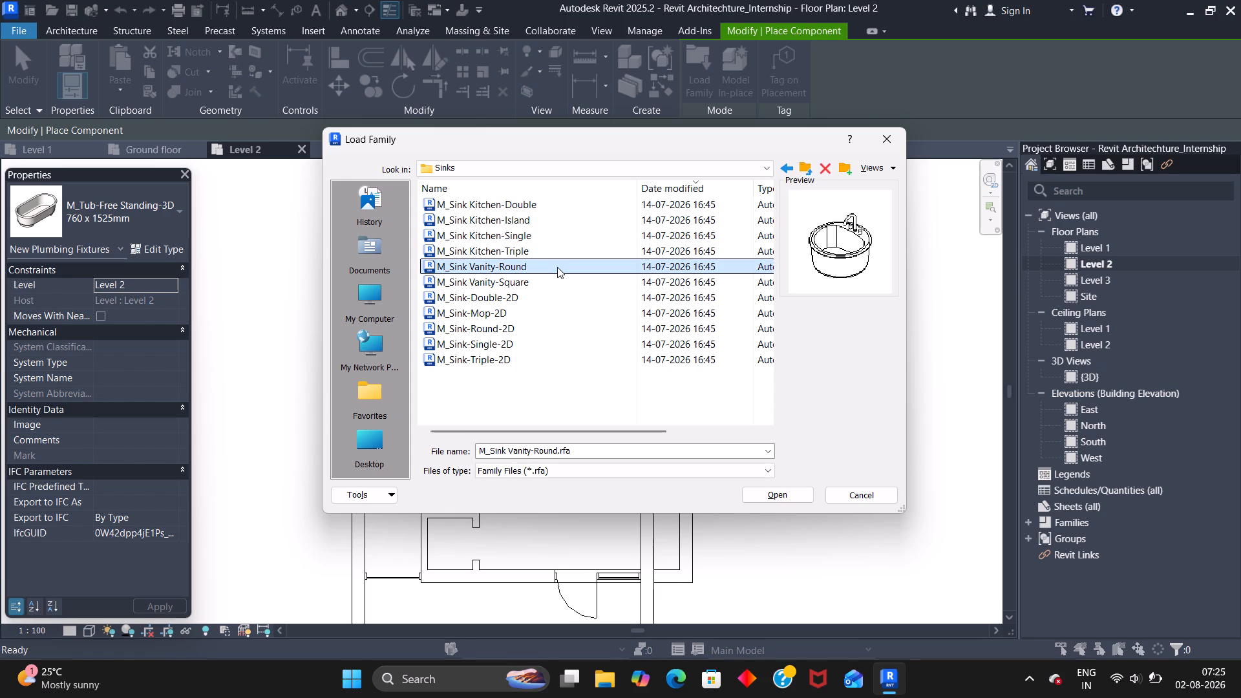
left_click(558, 283)
left_click(546, 297)
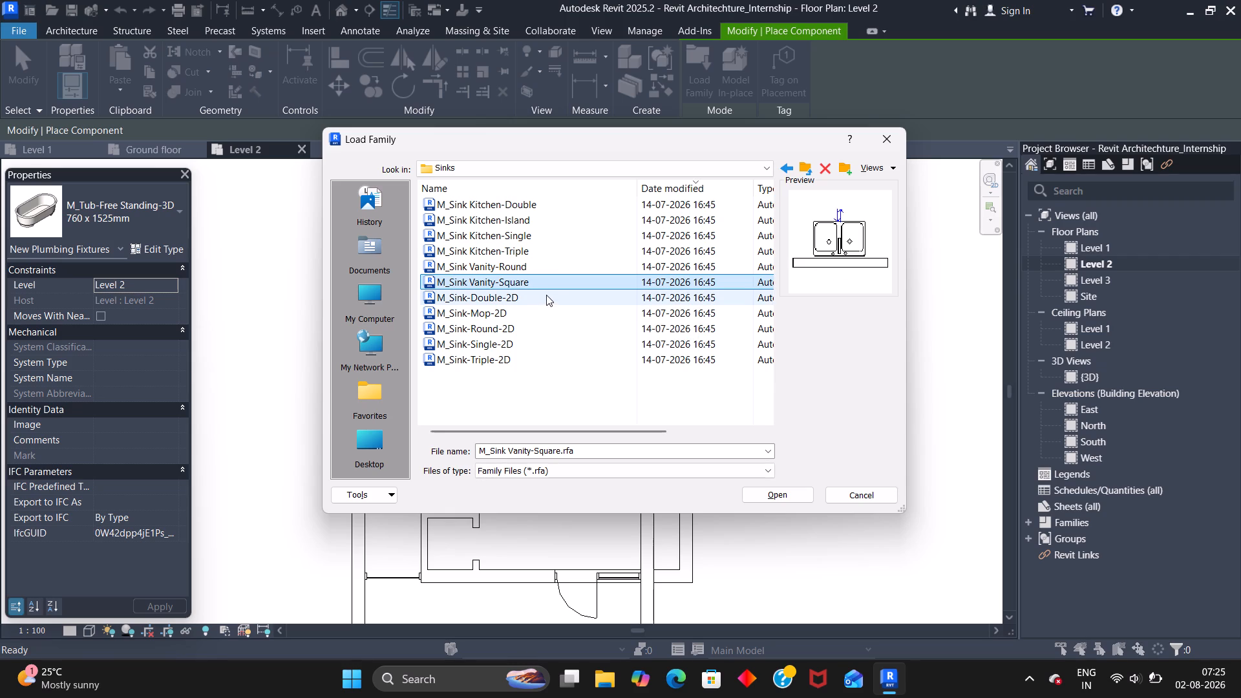
left_click(544, 306)
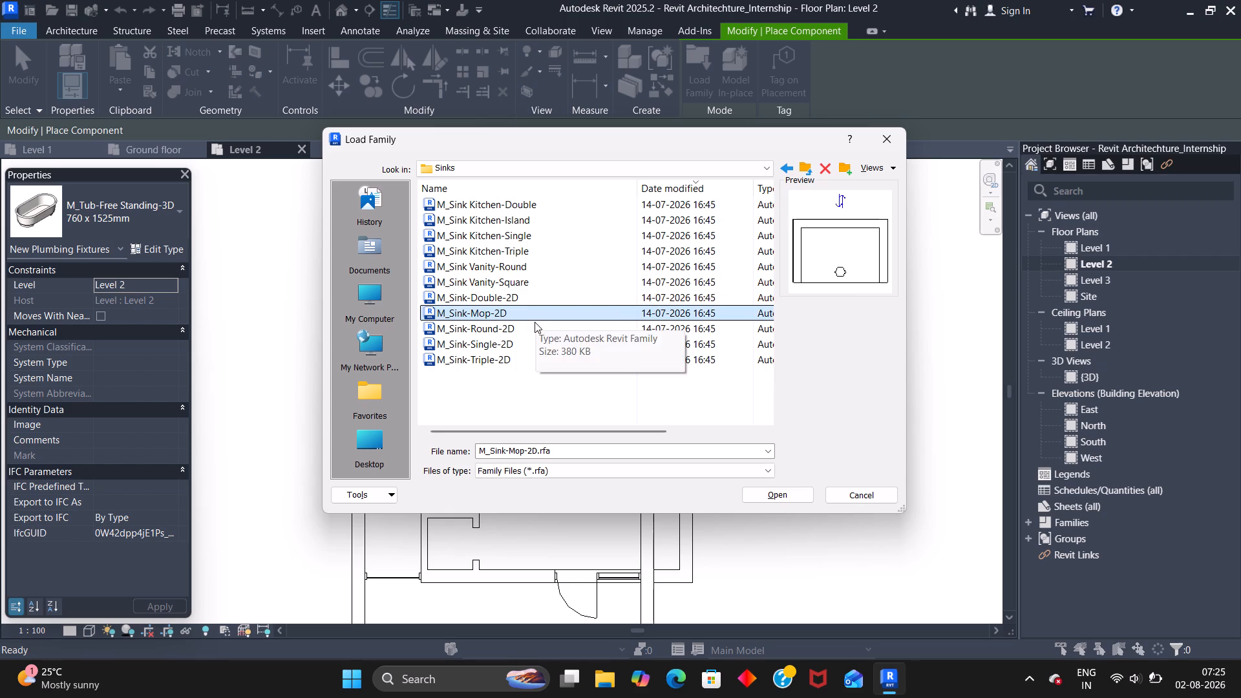
left_click(534, 323)
left_click(557, 283)
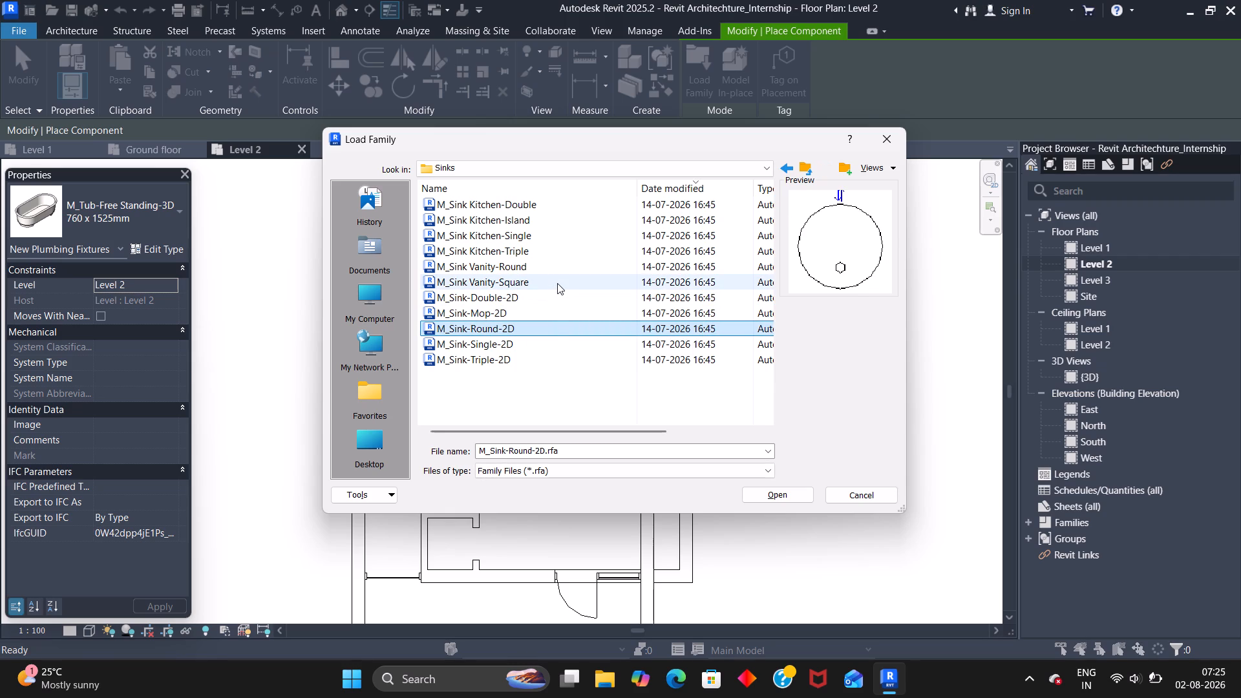
left_click(562, 268)
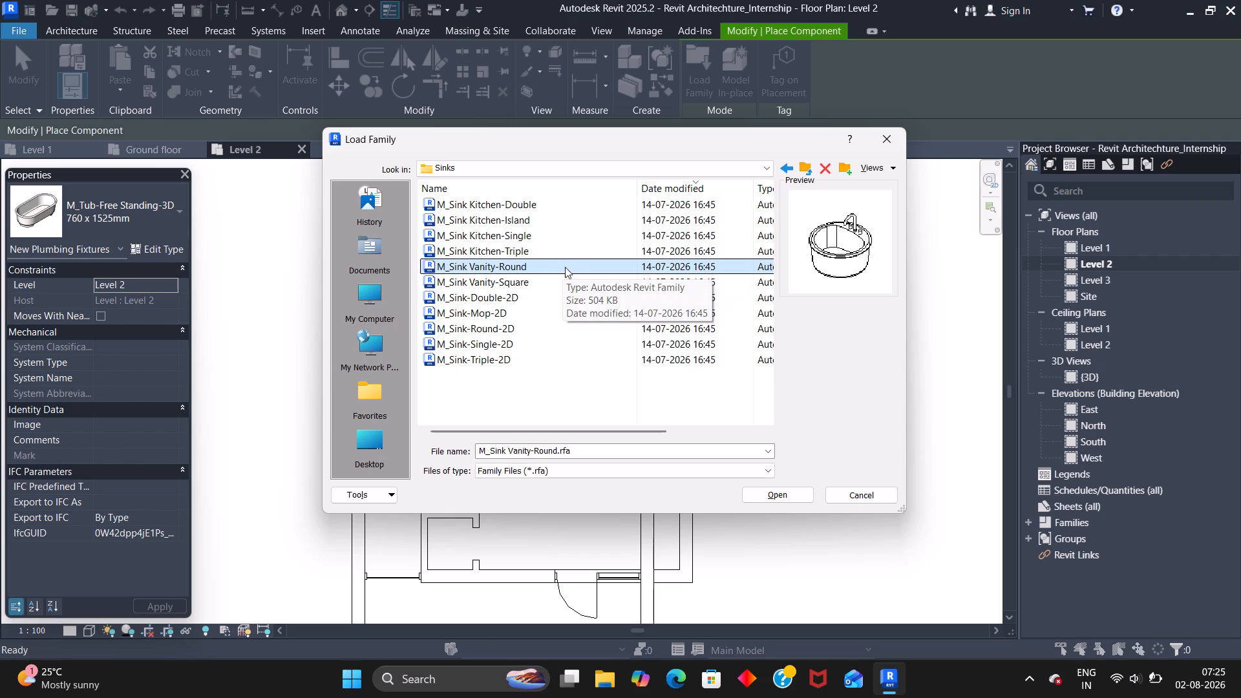
left_click(568, 256)
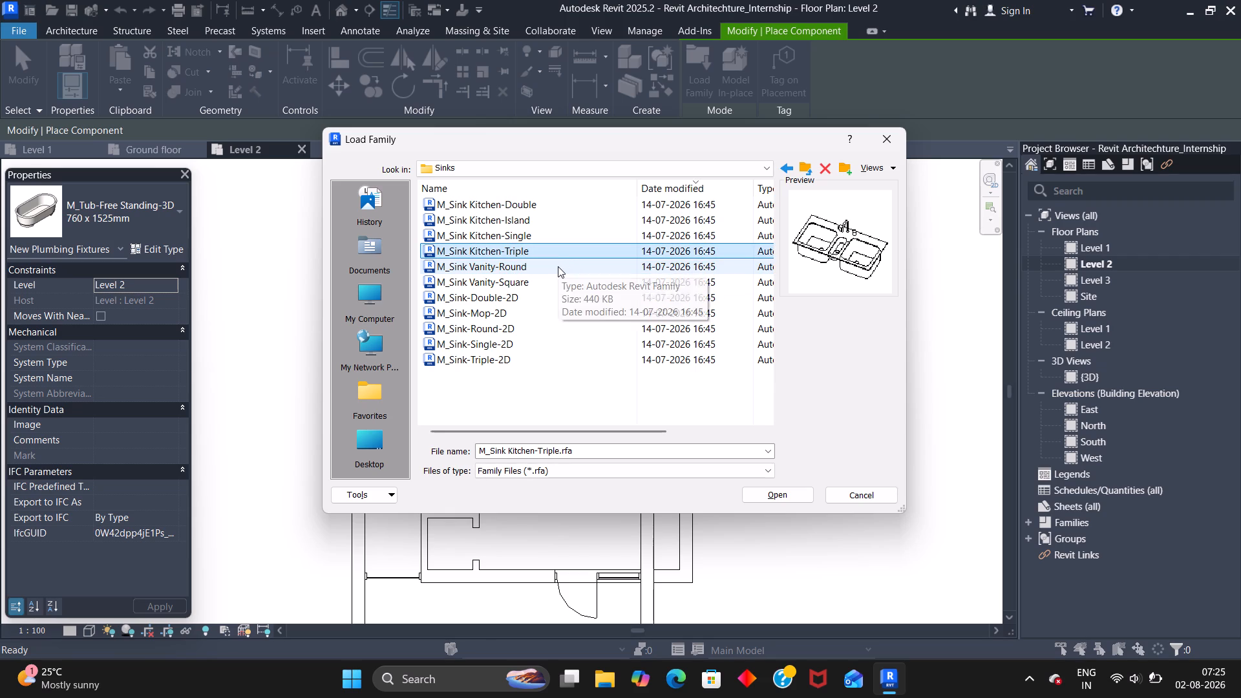
left_click(558, 266)
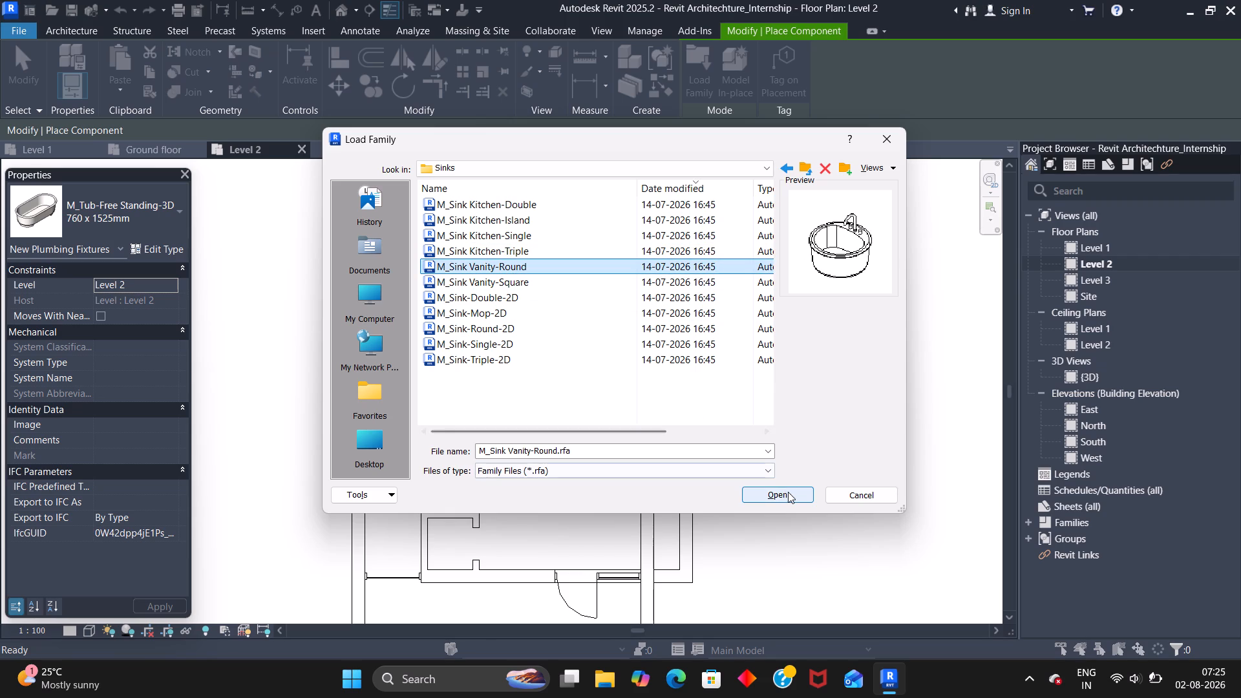
left_click(788, 491)
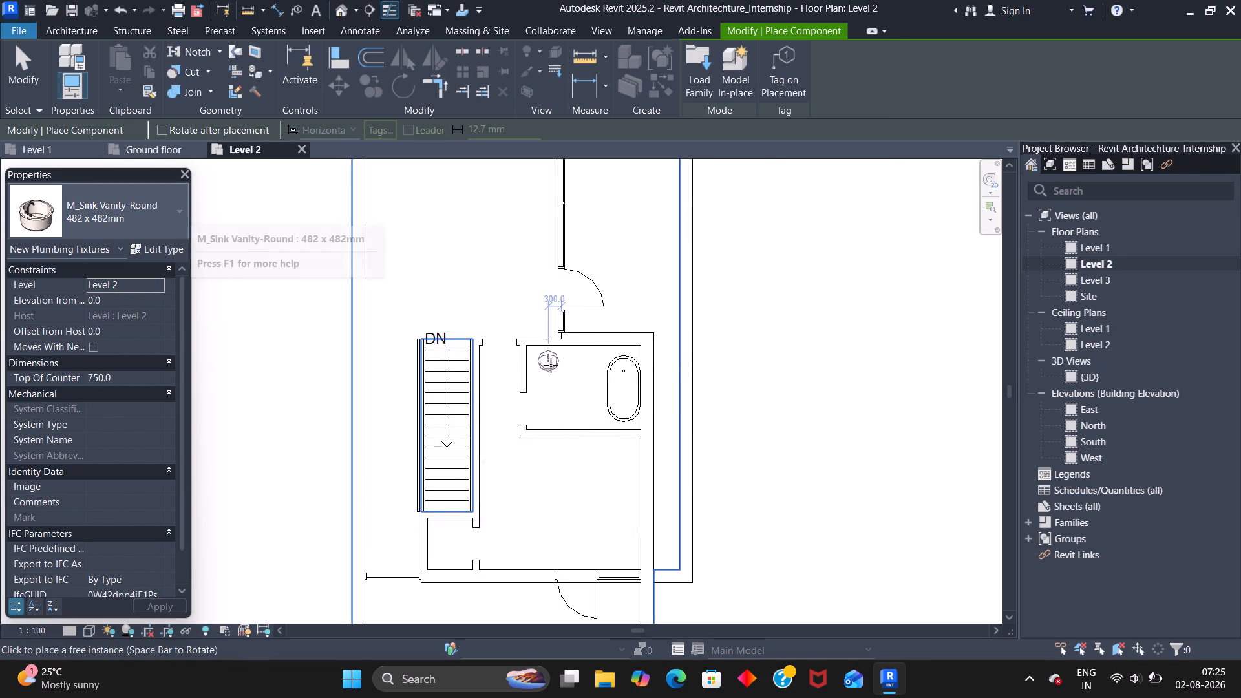
Place the 482 x 482mm round vanity sink in the bathroom's upper-left corner, about 560 mm from the nearby wall end.
scroll(554, 365, "up", 7)
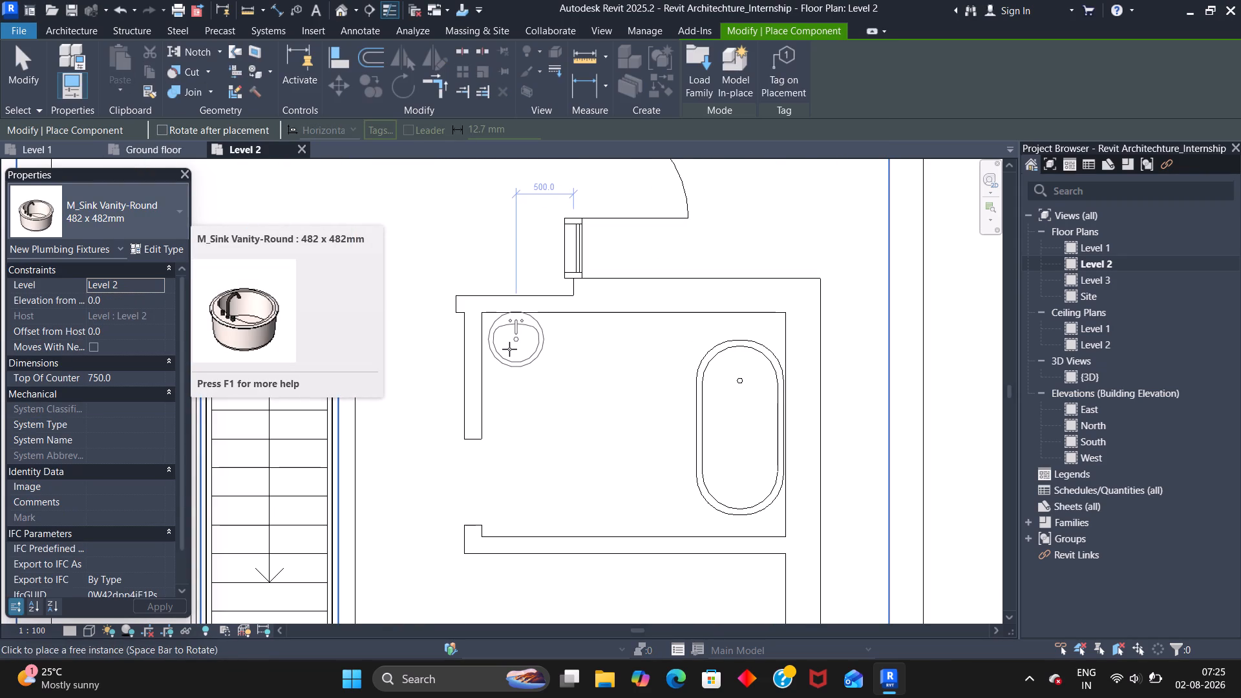
scroll(513, 350, "up", 4)
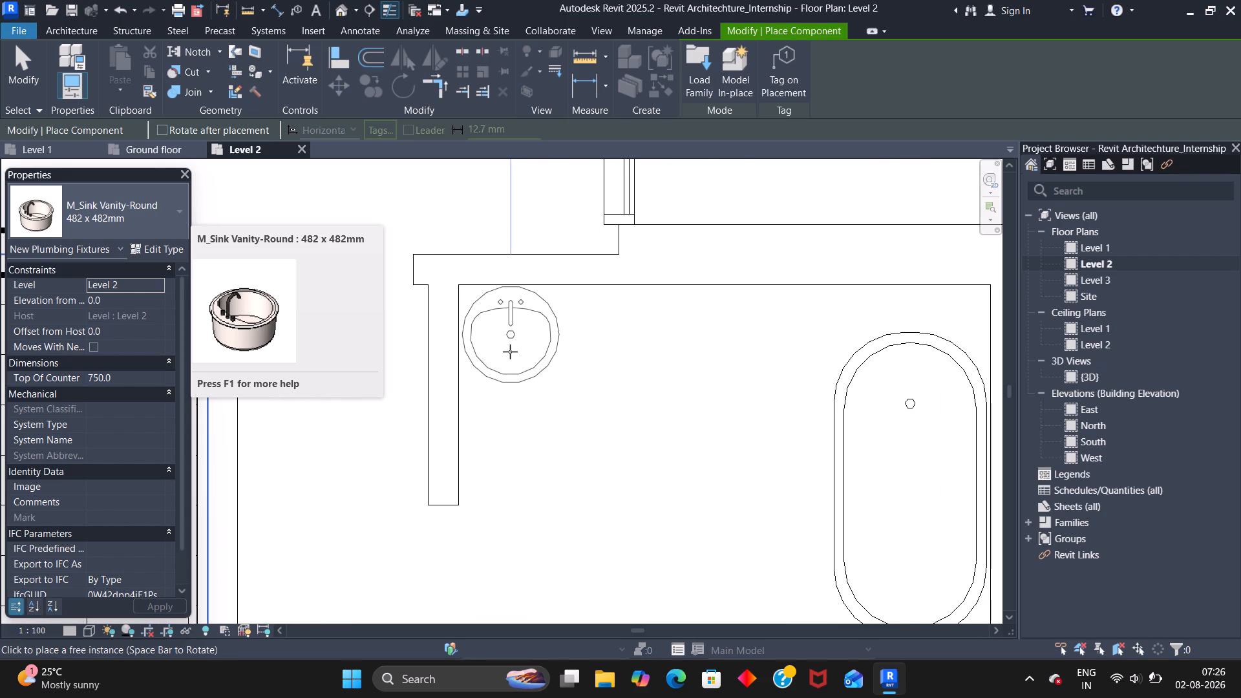
left_click(509, 348)
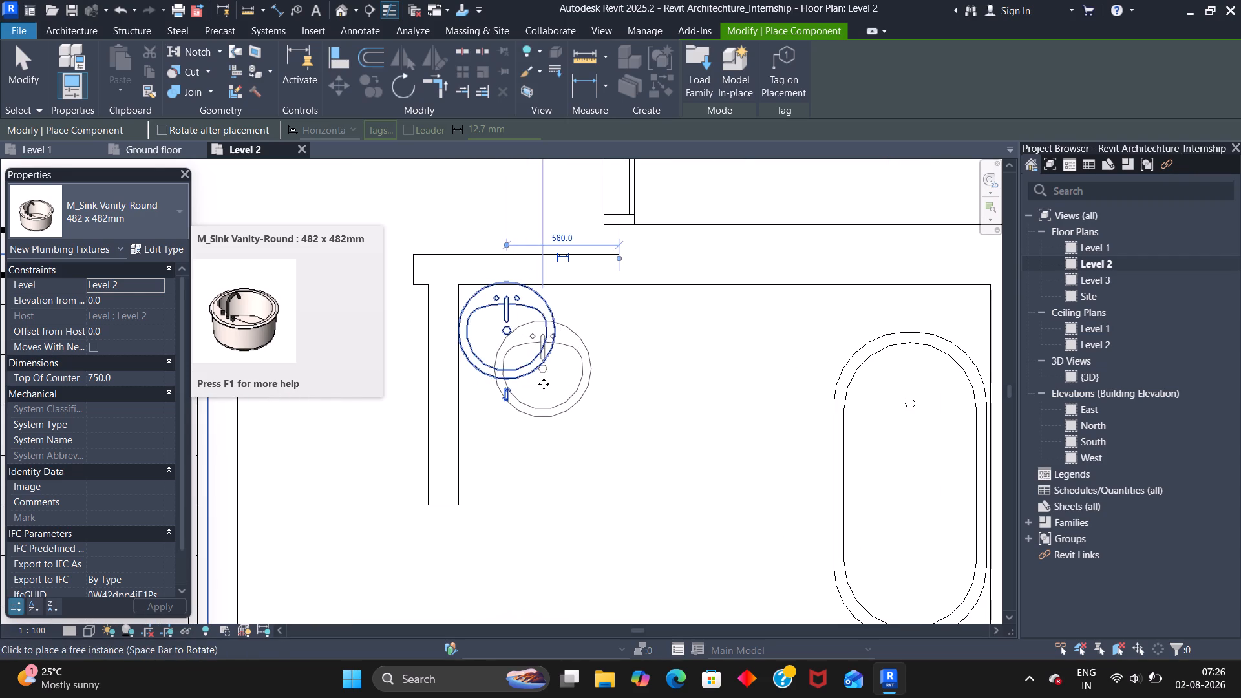
key("Escape")
key("Escape")
Nudge the round vanity sink one increment down the plan, off the bathroom's upper wall.
left_click(546, 358)
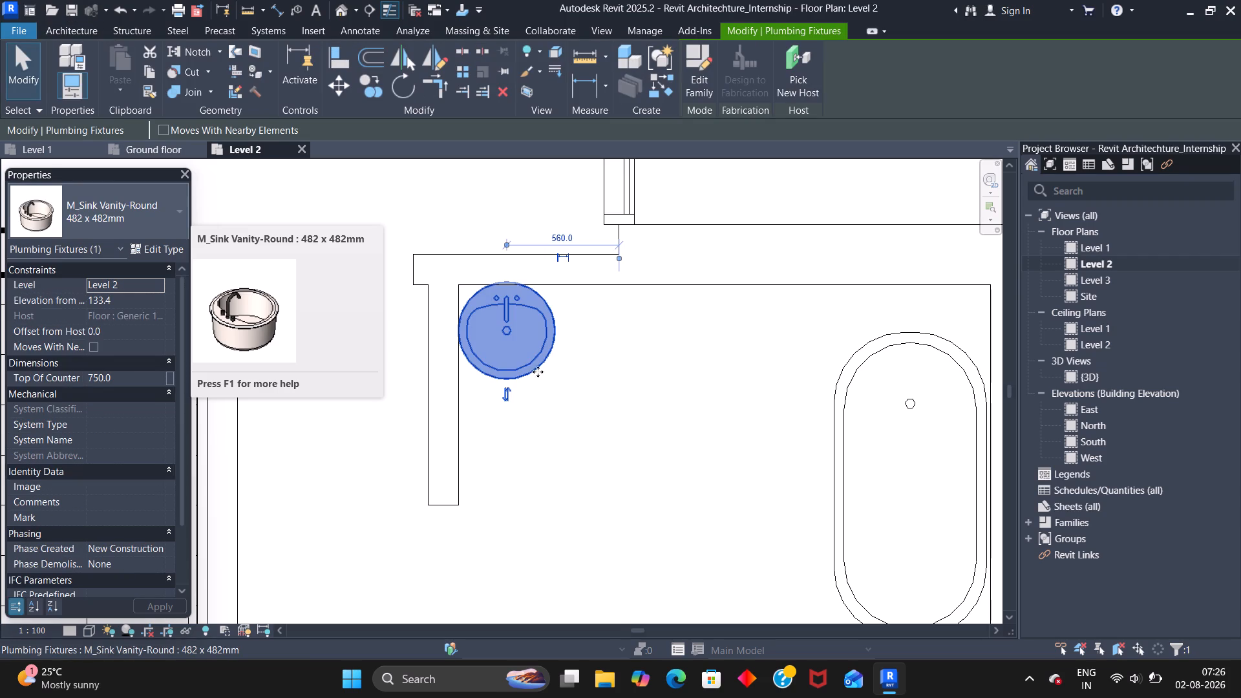
key("Down")
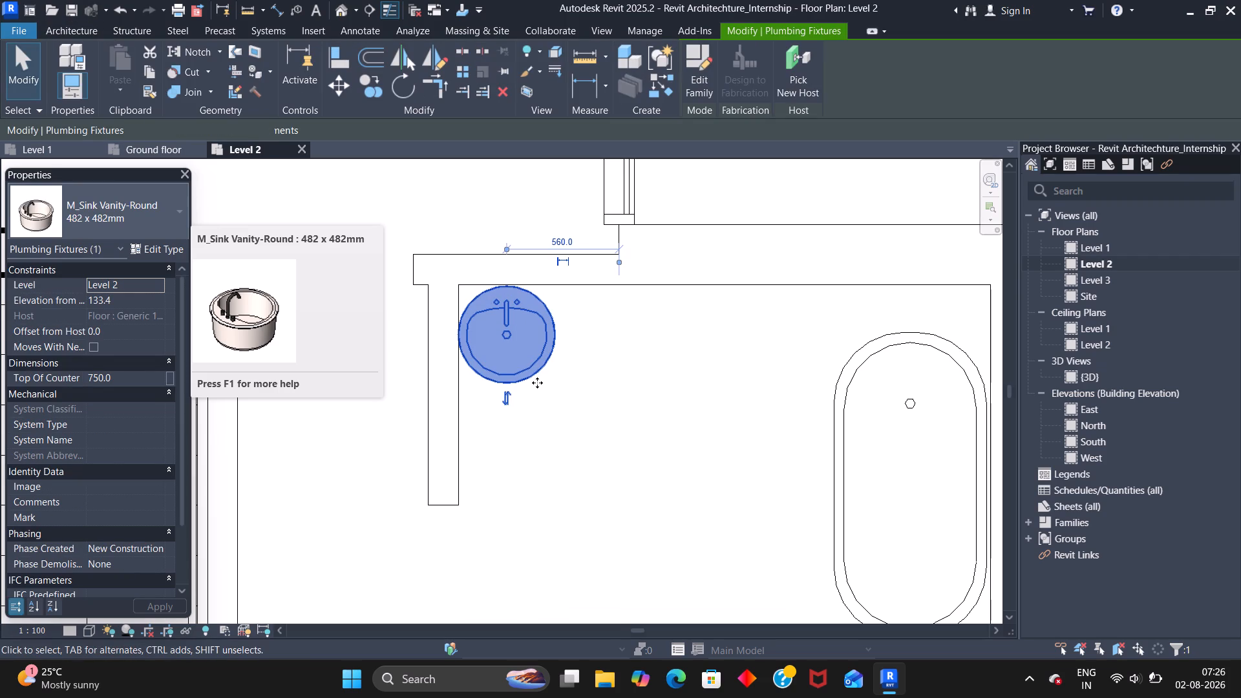
left_click(612, 378)
scroll(619, 388, "down", 1)
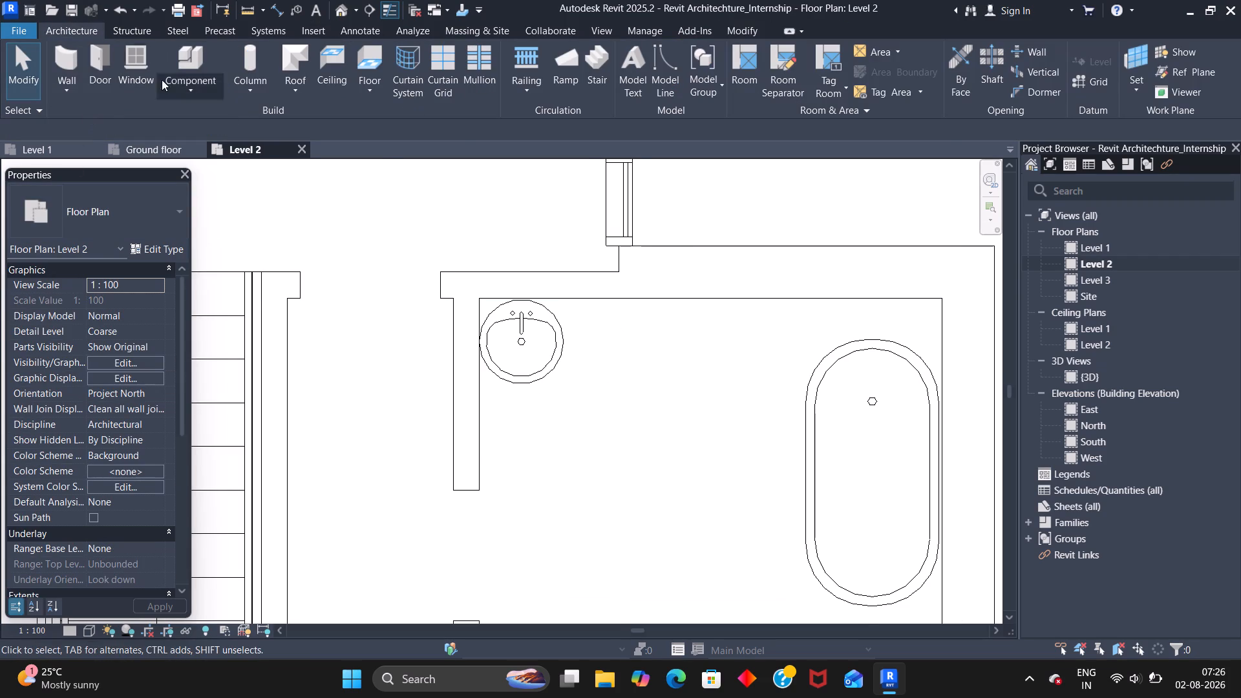
Browse the Showers and Drinking Fountains folders of the plumbing Fixtures library and preview the M_Fountain-2D family.
left_click(184, 65)
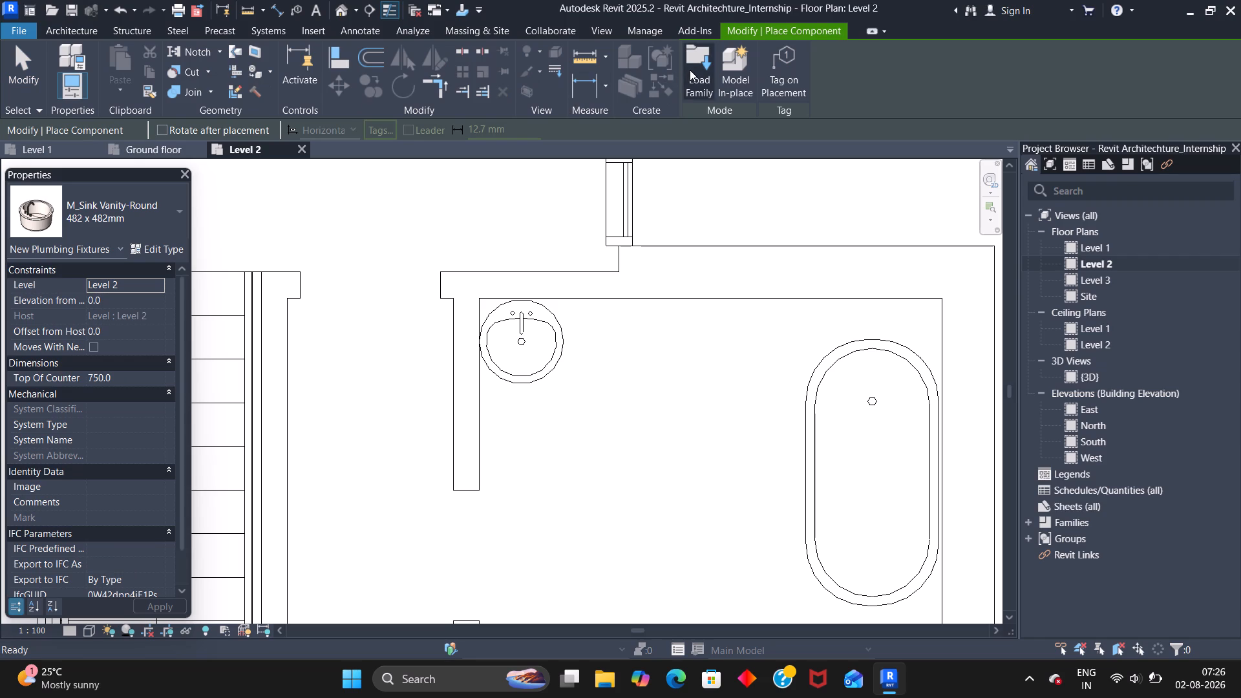
left_click(690, 70)
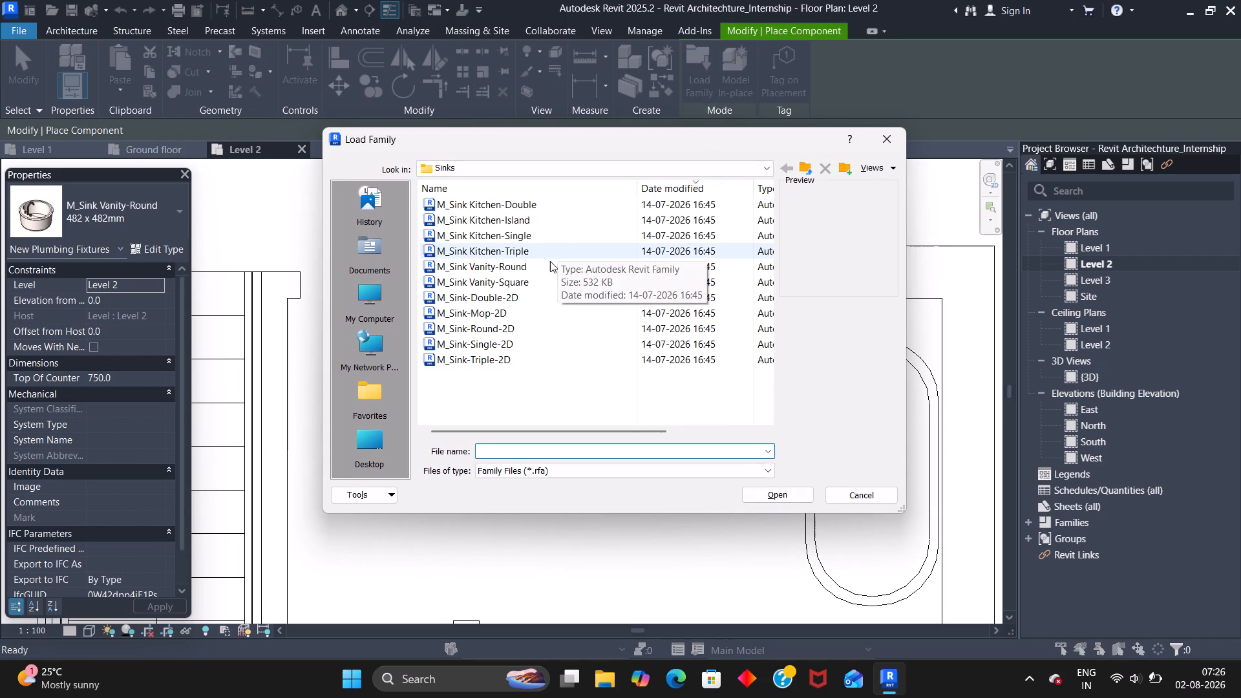
left_click(765, 167)
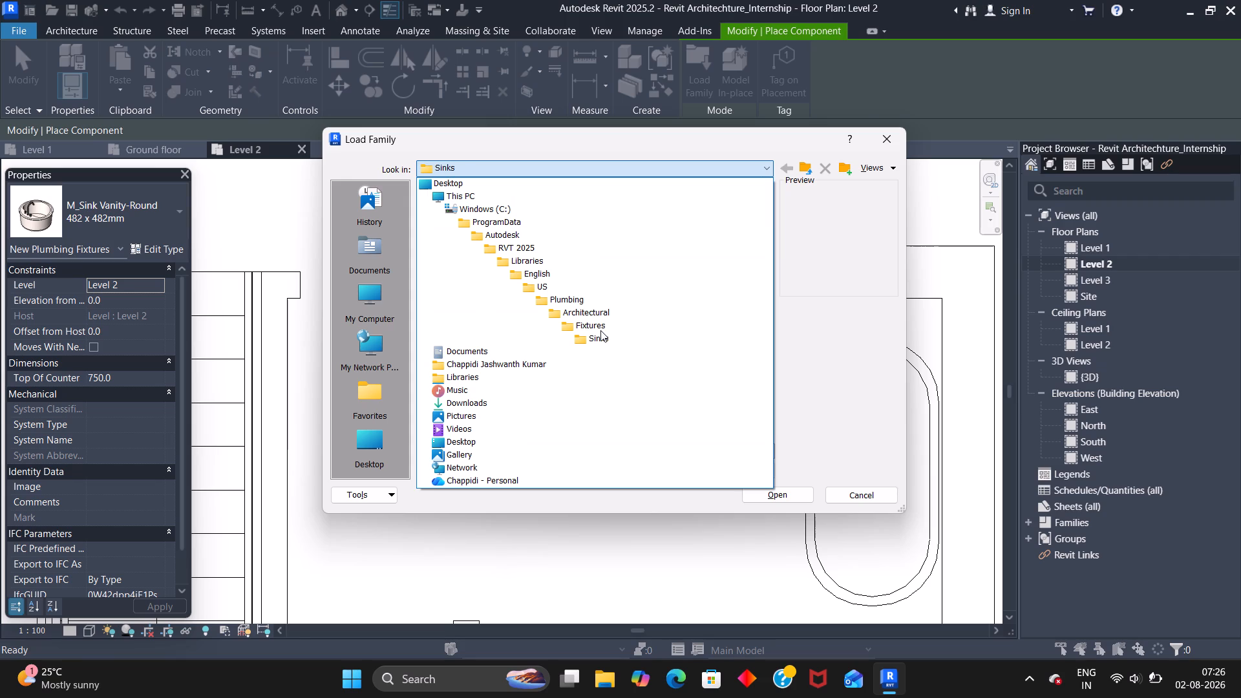
double_click(614, 335)
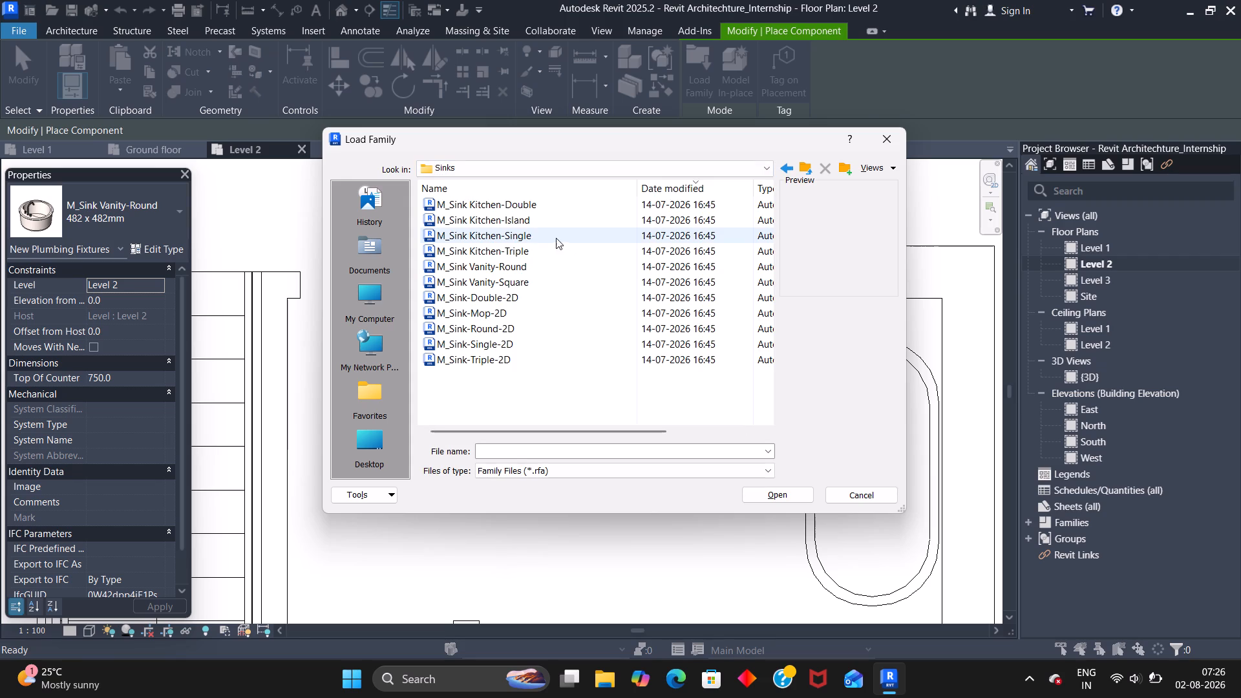
left_click(787, 167)
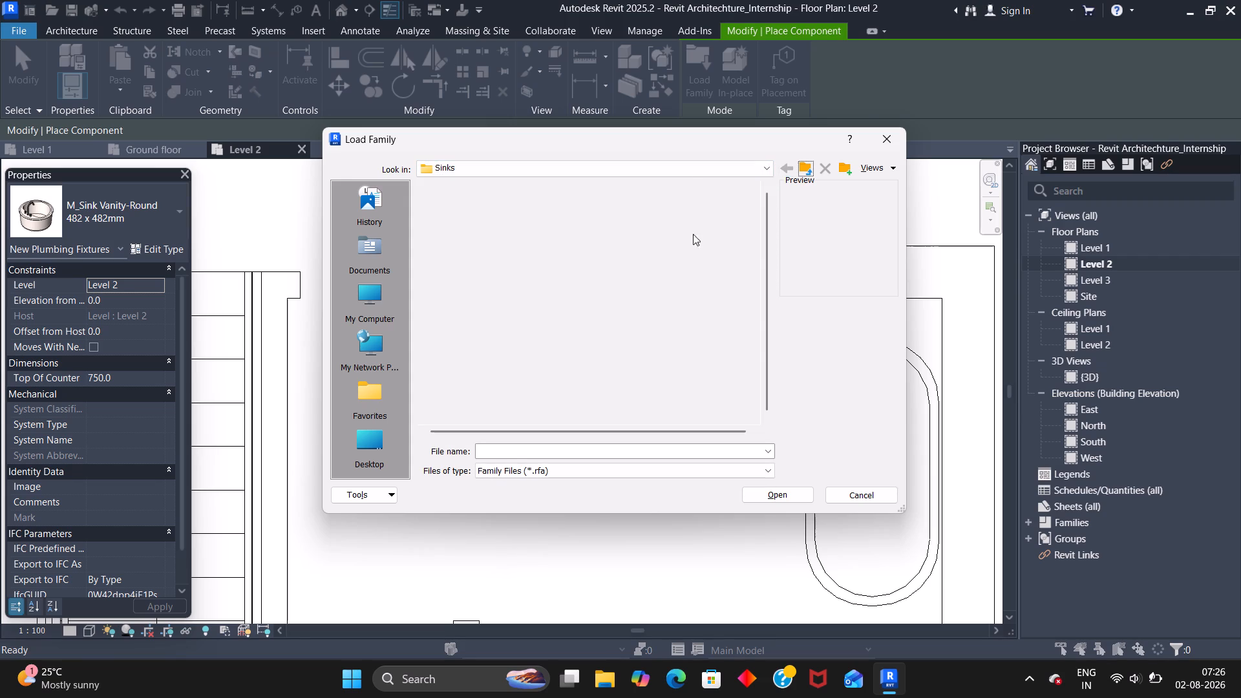
left_click(770, 167)
left_click(645, 312)
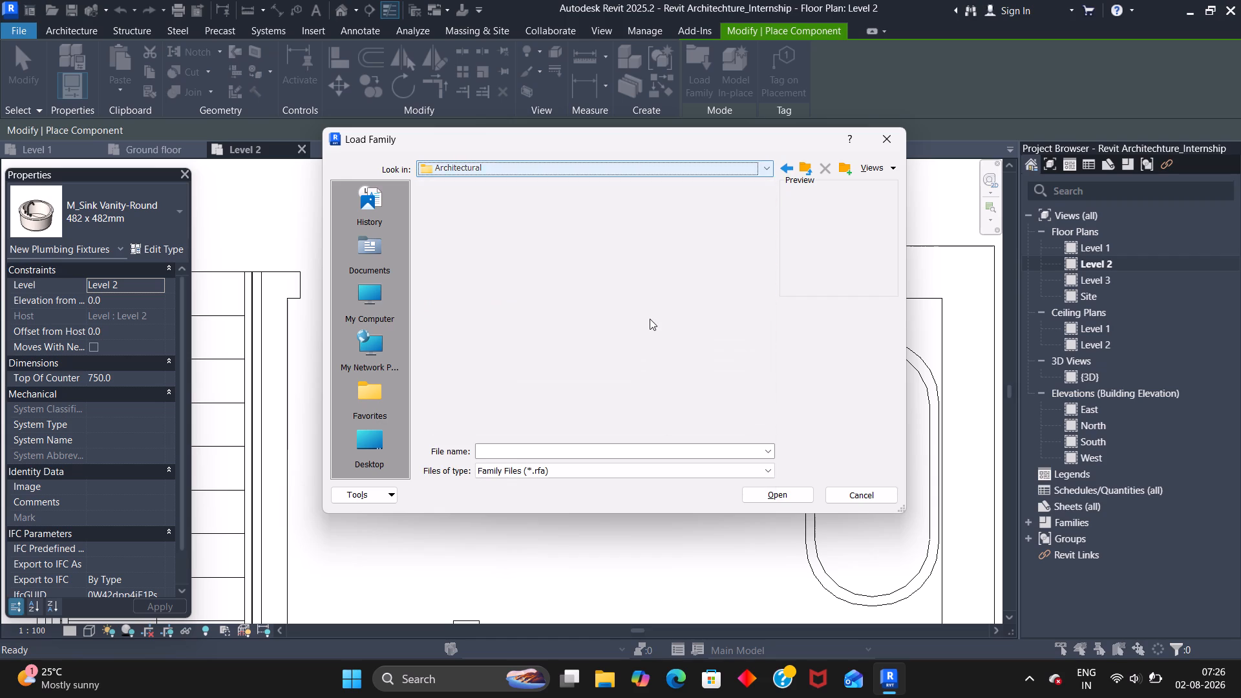
triple_click(515, 221)
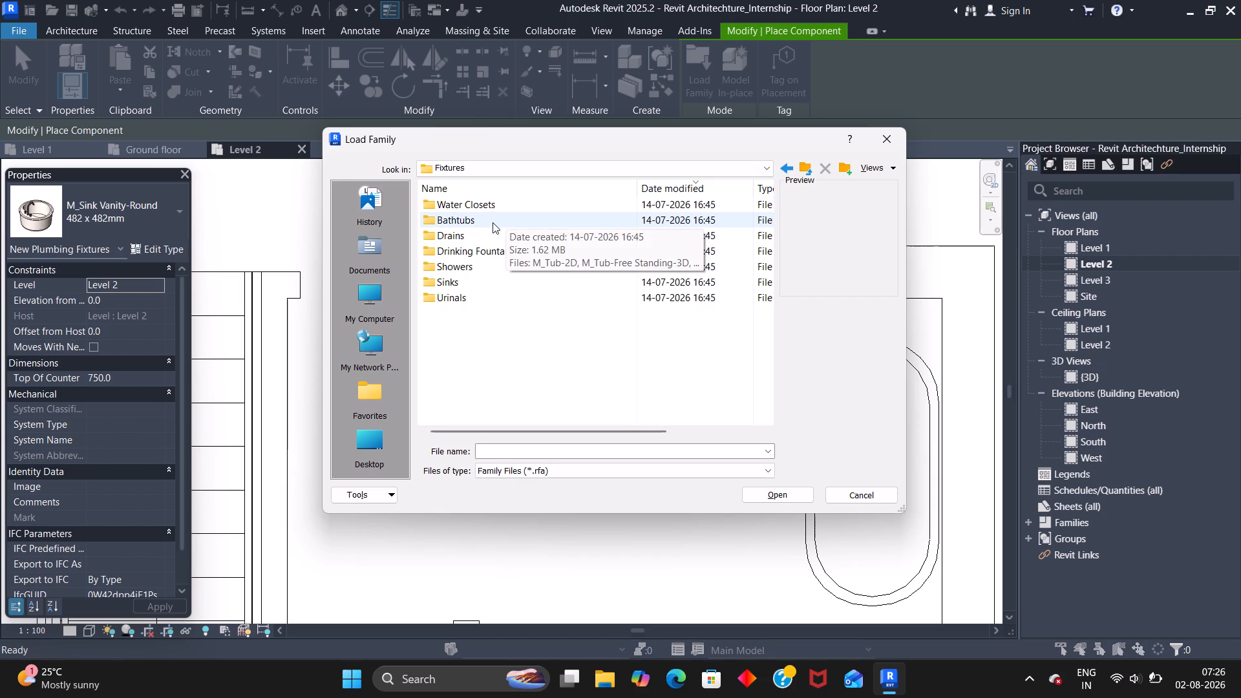
left_click(475, 266)
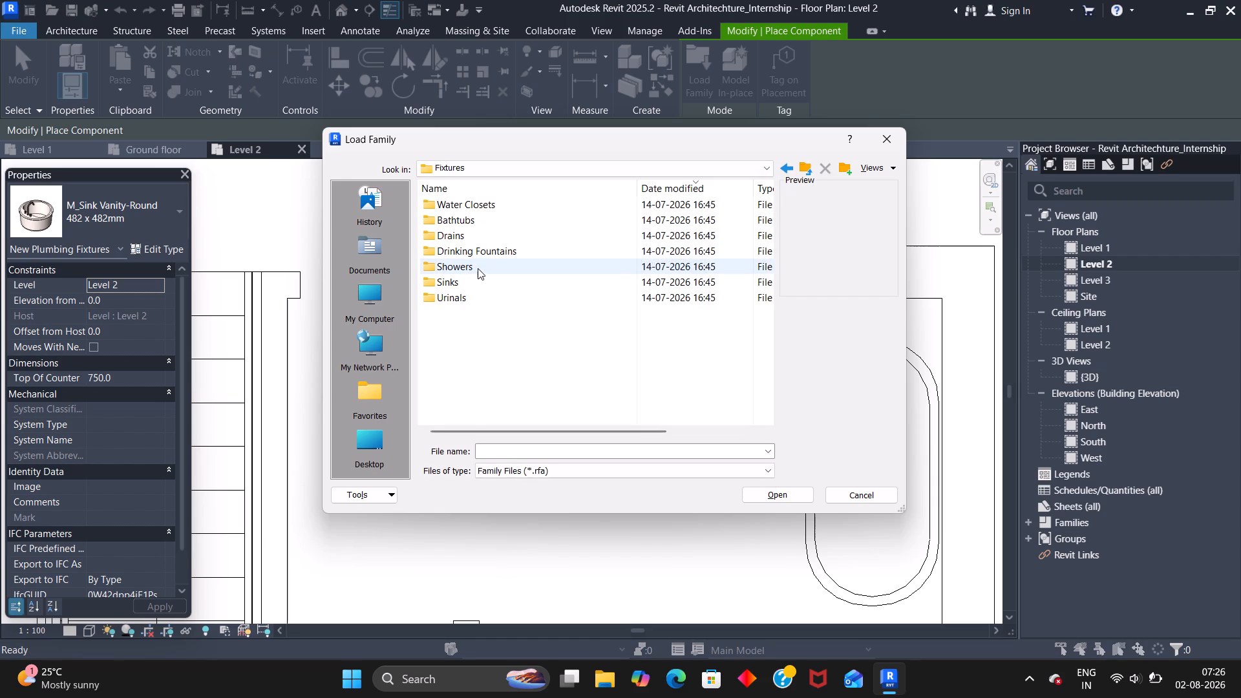
left_click_drag(480, 266, 500, 269)
double_click(500, 267)
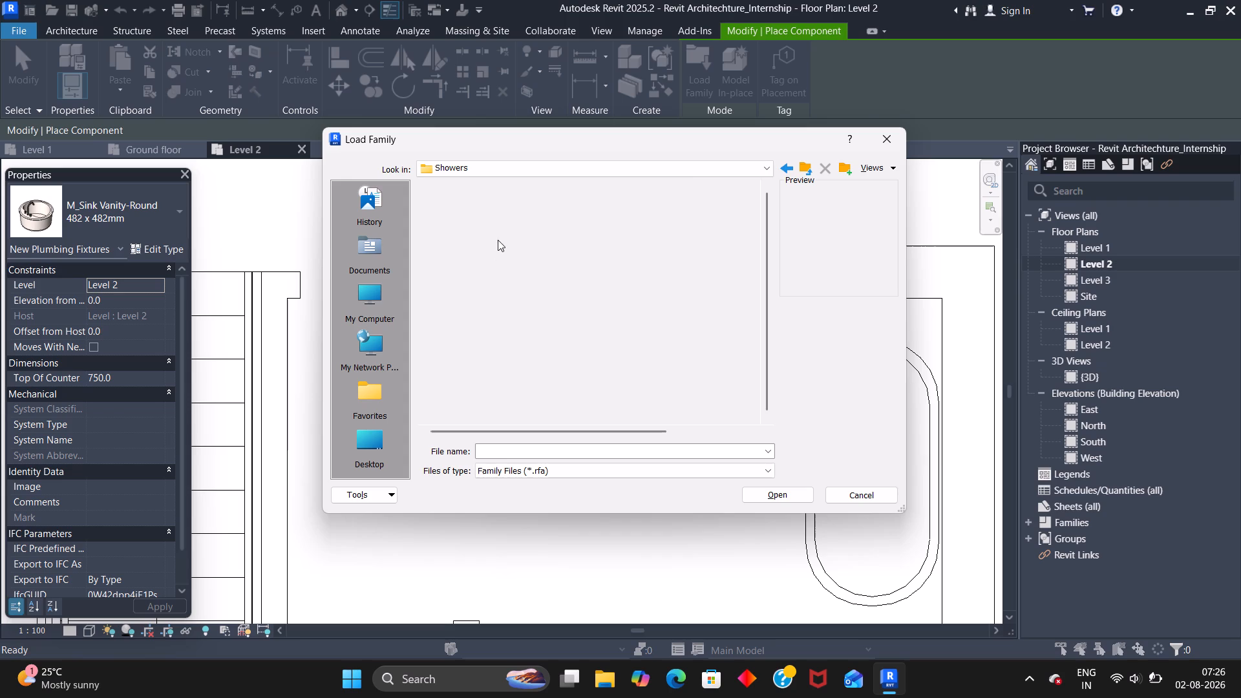
left_click(790, 170)
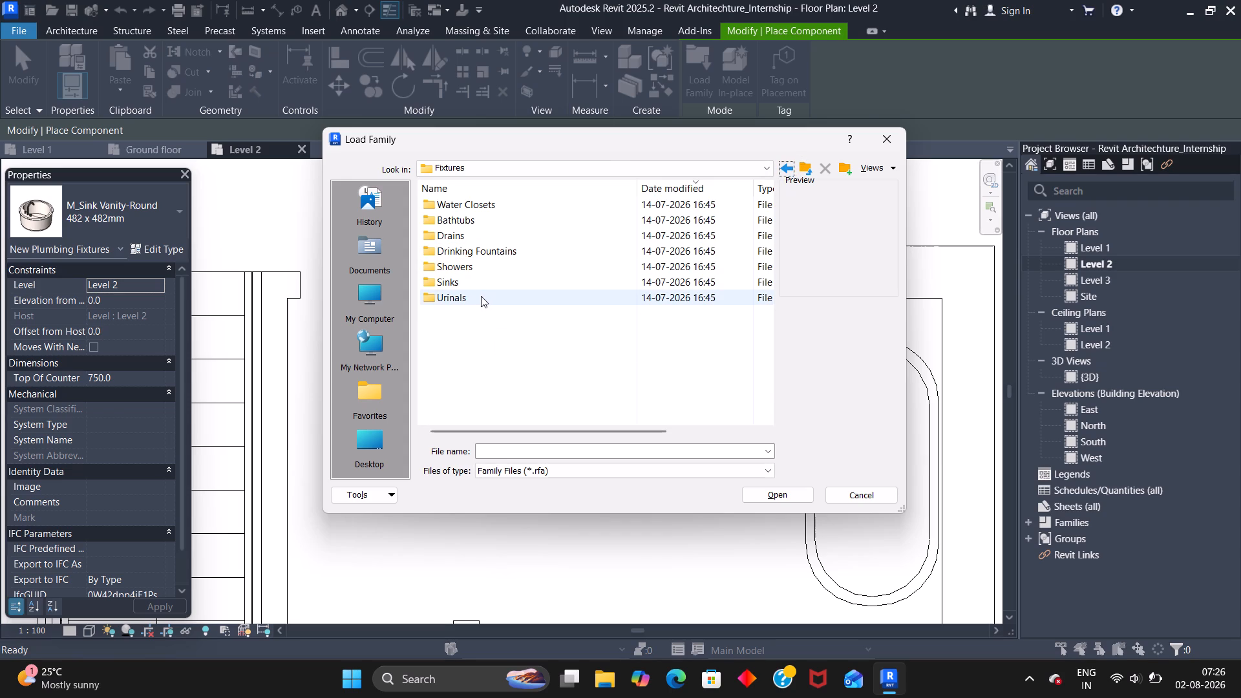
double_click(507, 252)
left_click(518, 207)
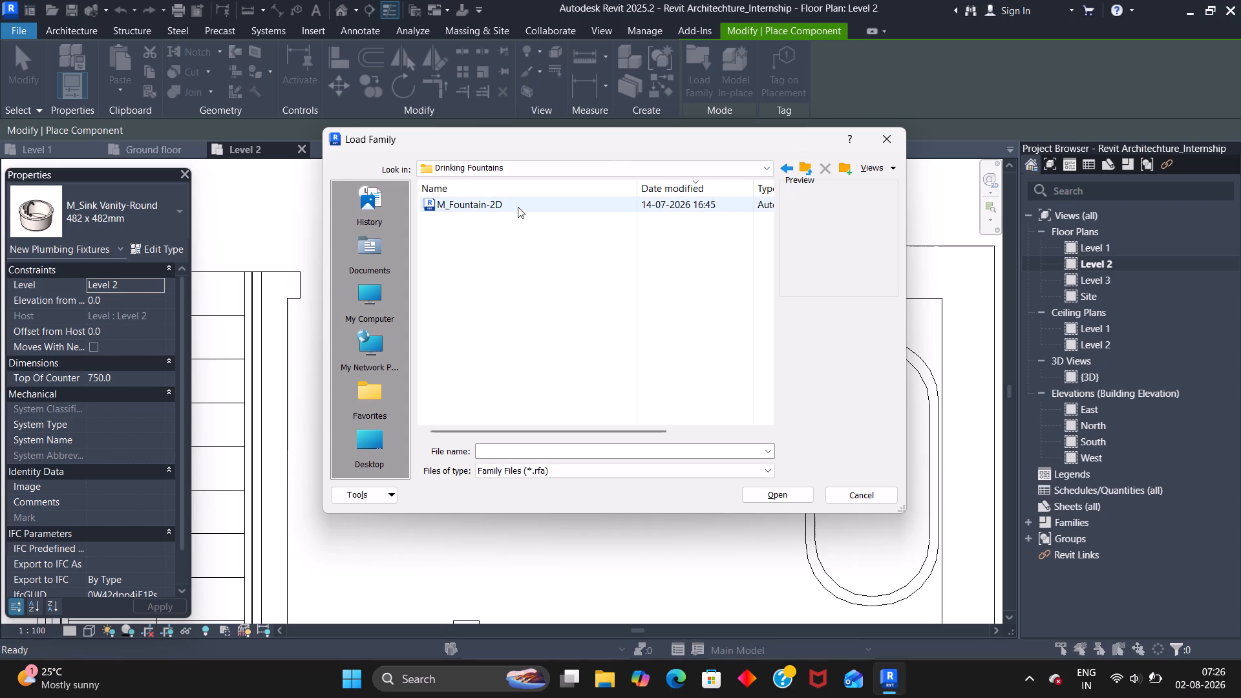
left_click(786, 172)
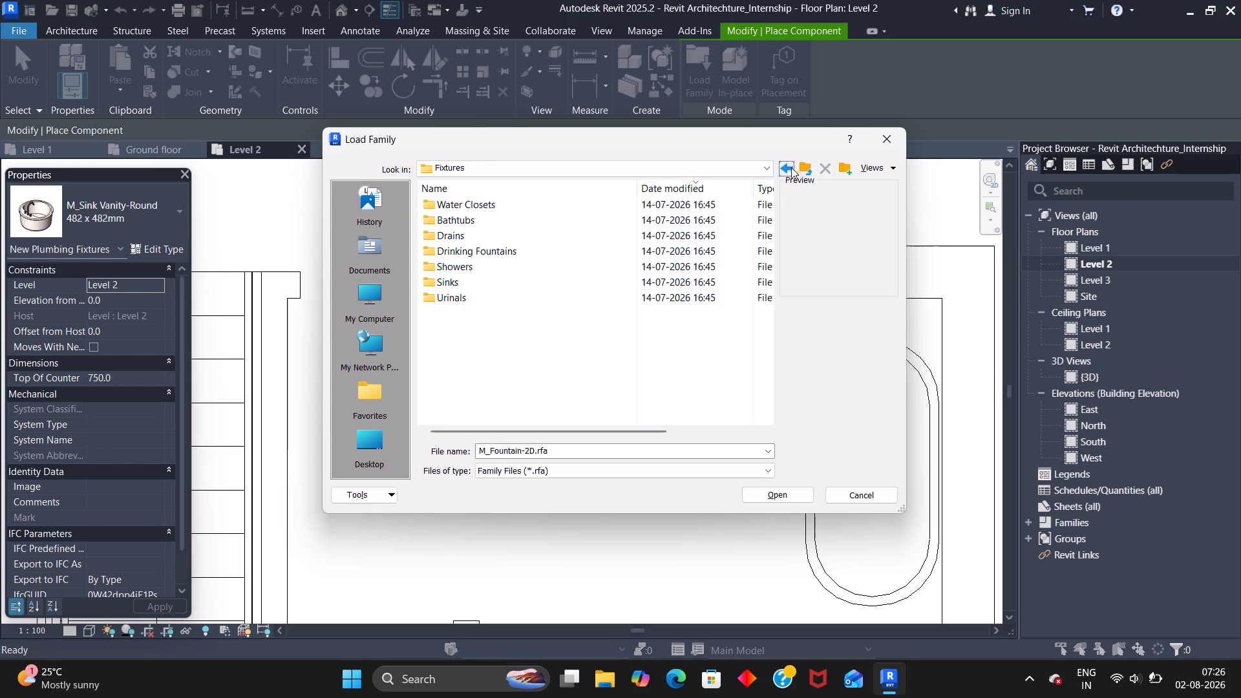
Compare the toilet families in the Water Closets folder and load M_Toilet-Commercial-Wall-3D.
triple_click(538, 209)
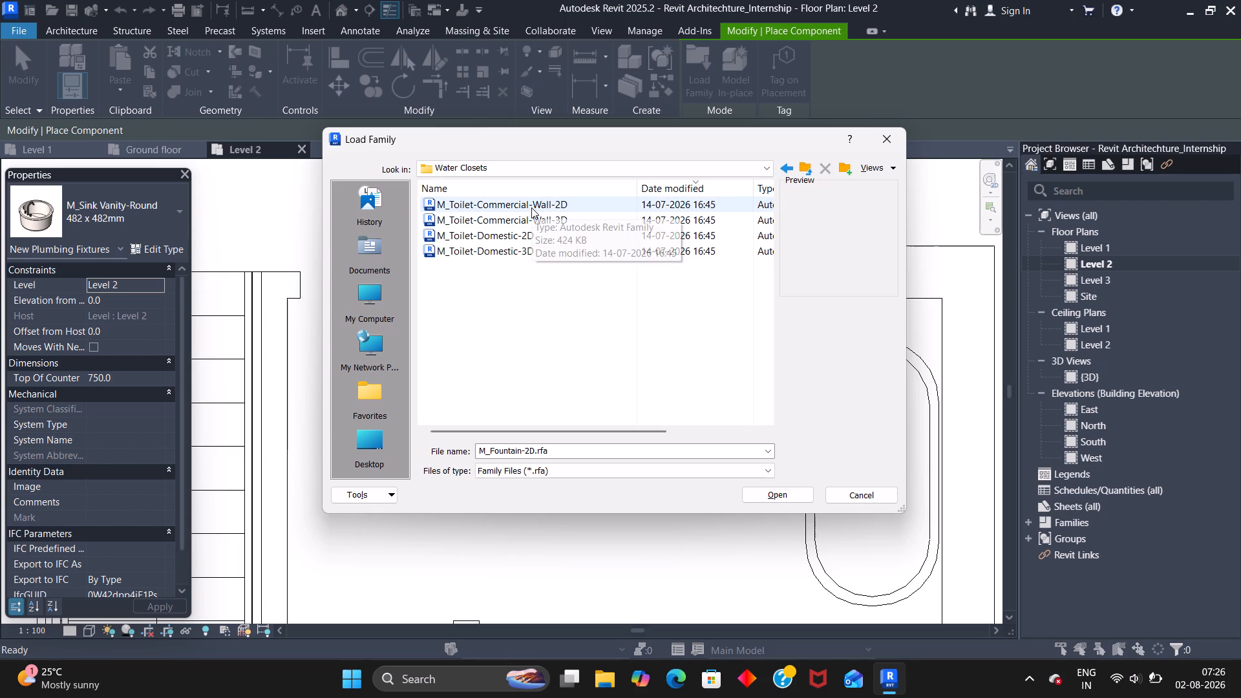
left_click(531, 207)
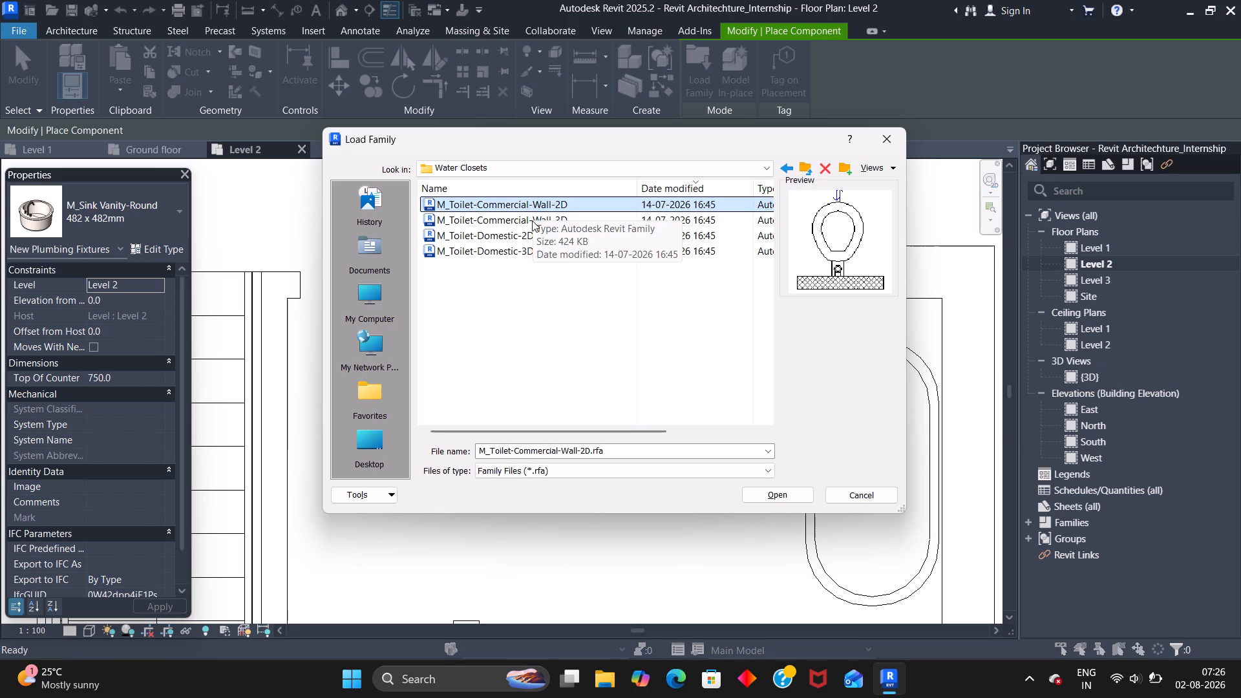
left_click(526, 220)
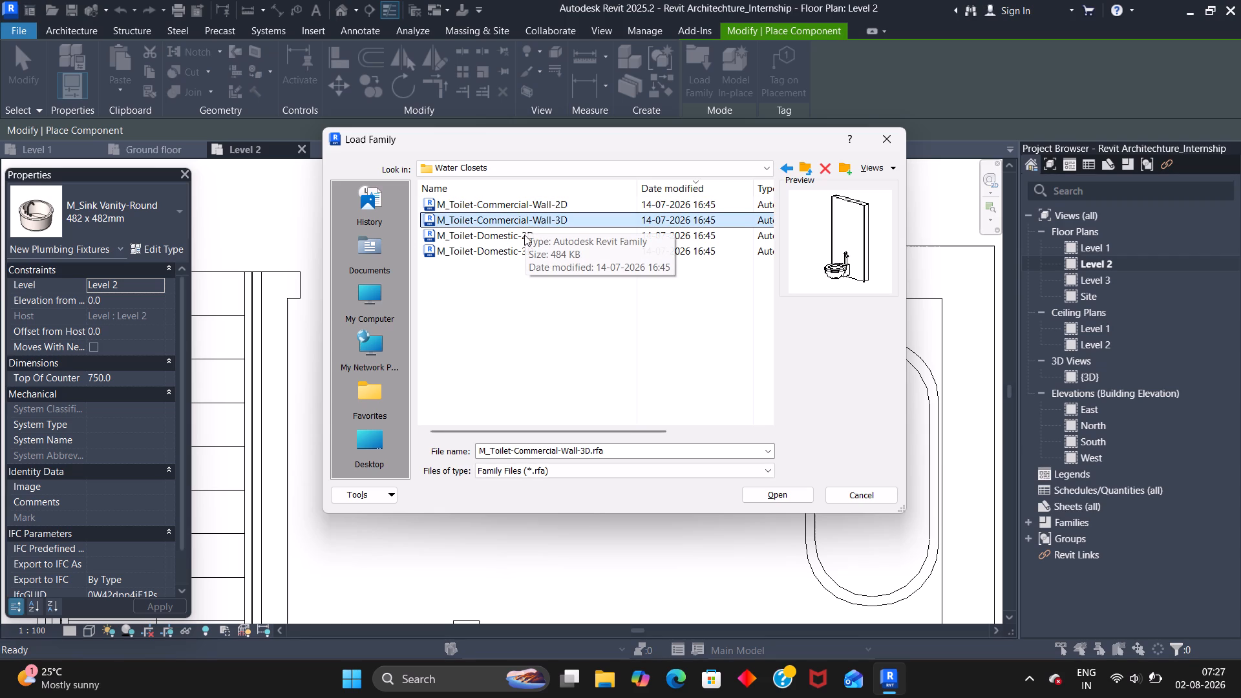
scroll(525, 234, "up", 2)
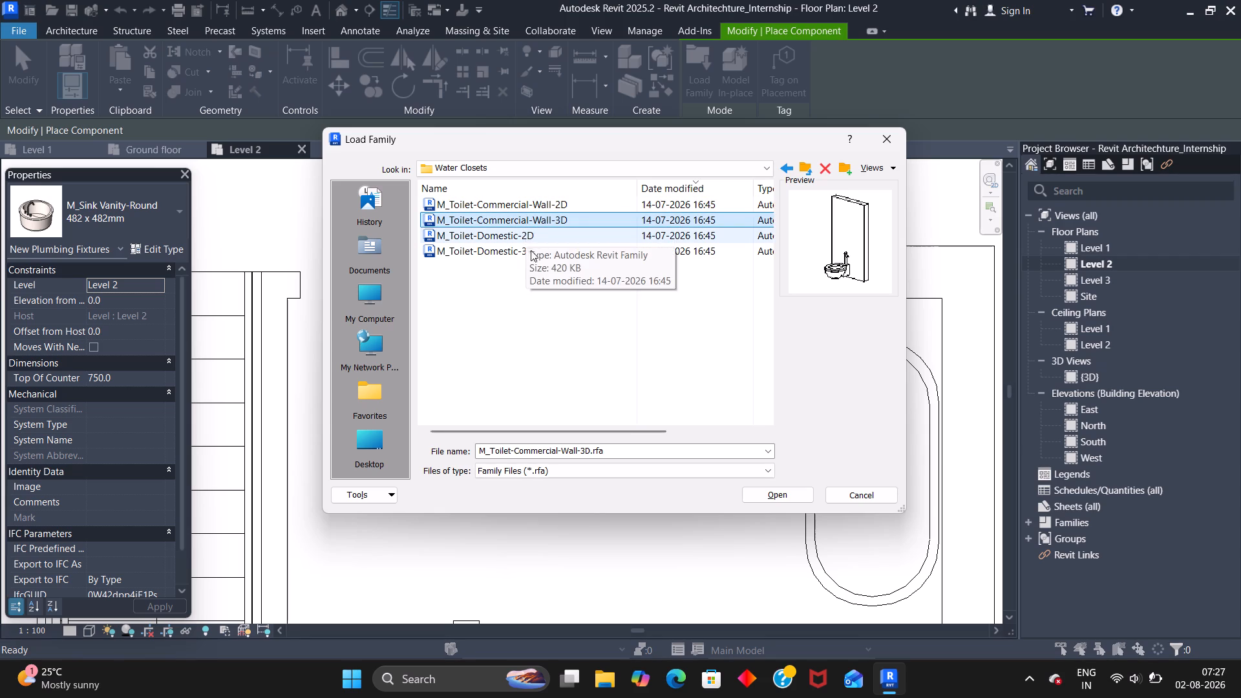
left_click(484, 244)
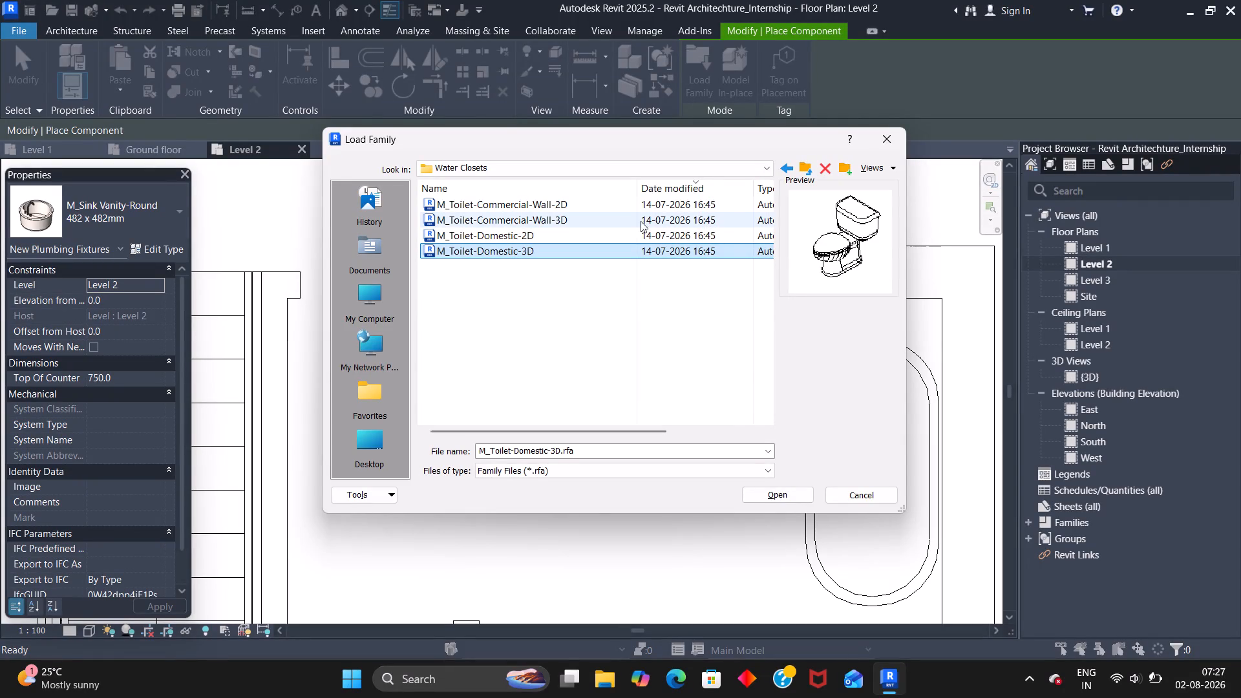
left_click(583, 233)
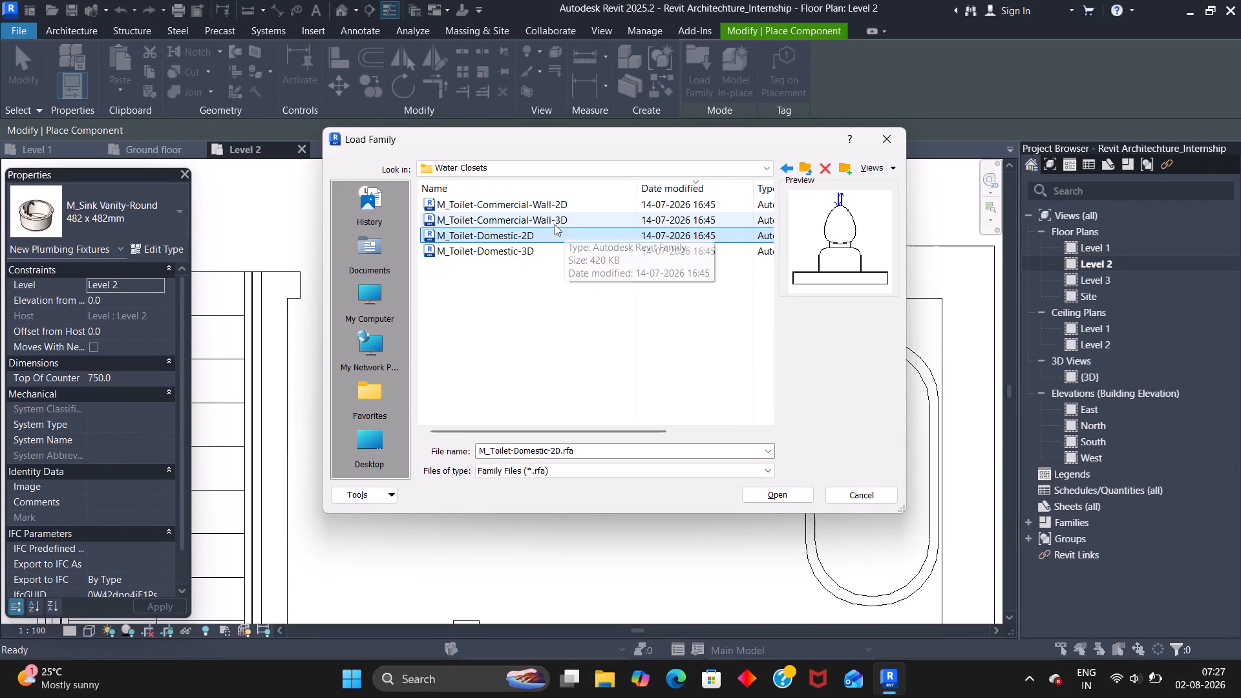
left_click(557, 222)
scroll(852, 250, "up", 2)
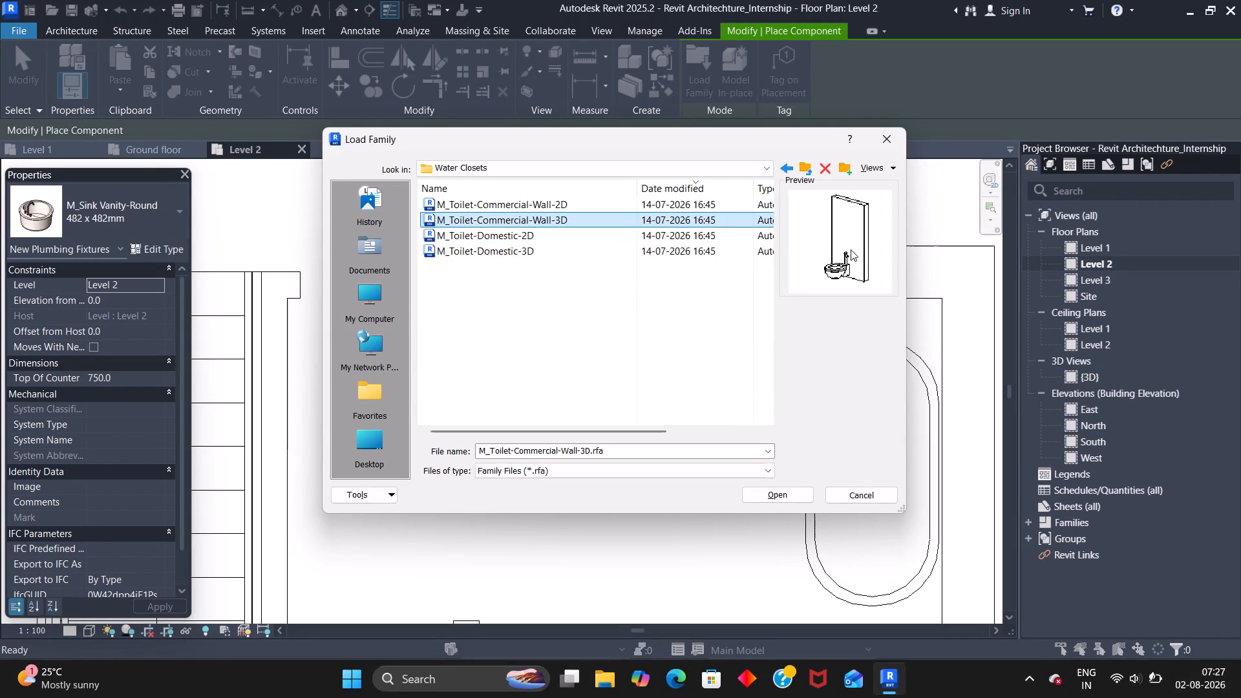
scroll(851, 249, "up", 2)
left_click(781, 494)
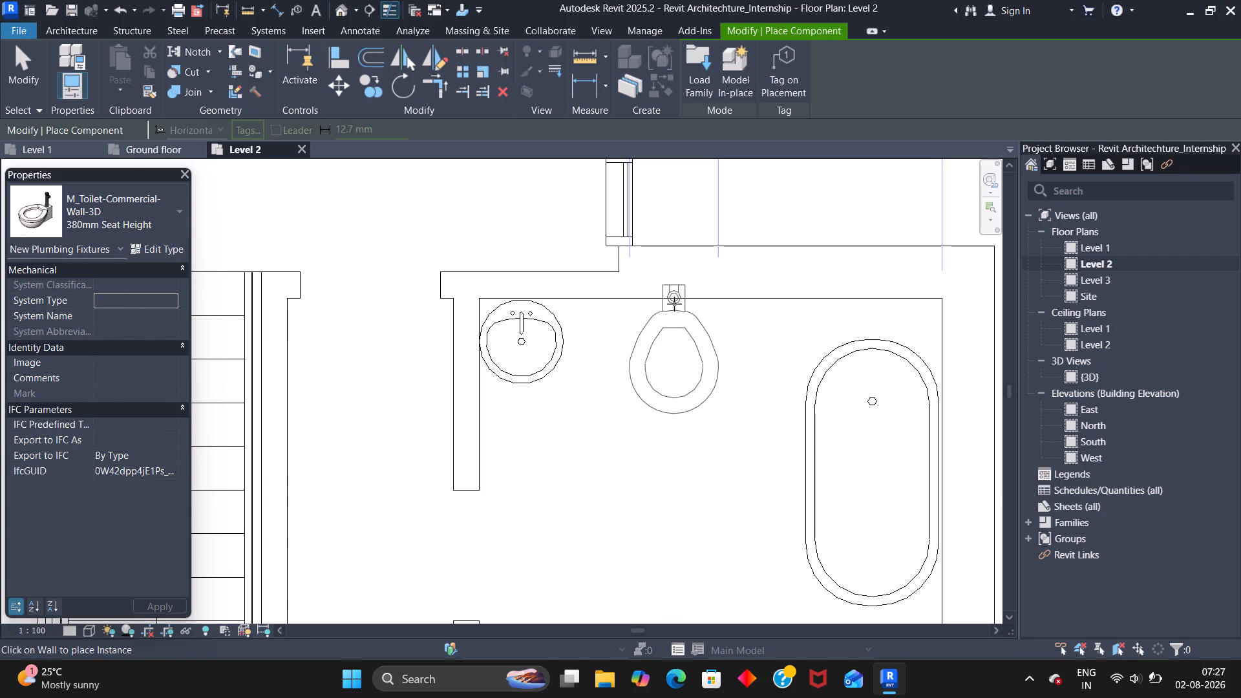
Place the 380mm Seat Height wall toilet on the bathroom's upper wall between sink and tub, about 1282 mm from the wall beside the tub.
left_click(674, 304)
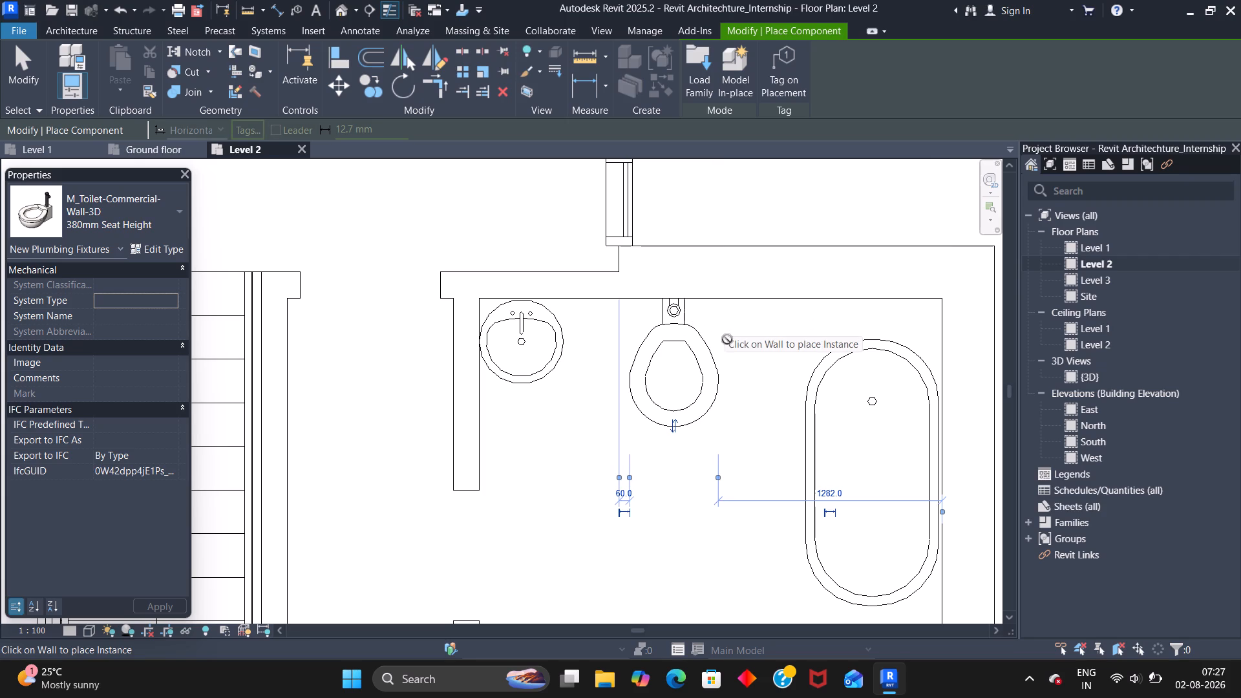
left_click(741, 344)
scroll(721, 341, "down", 2)
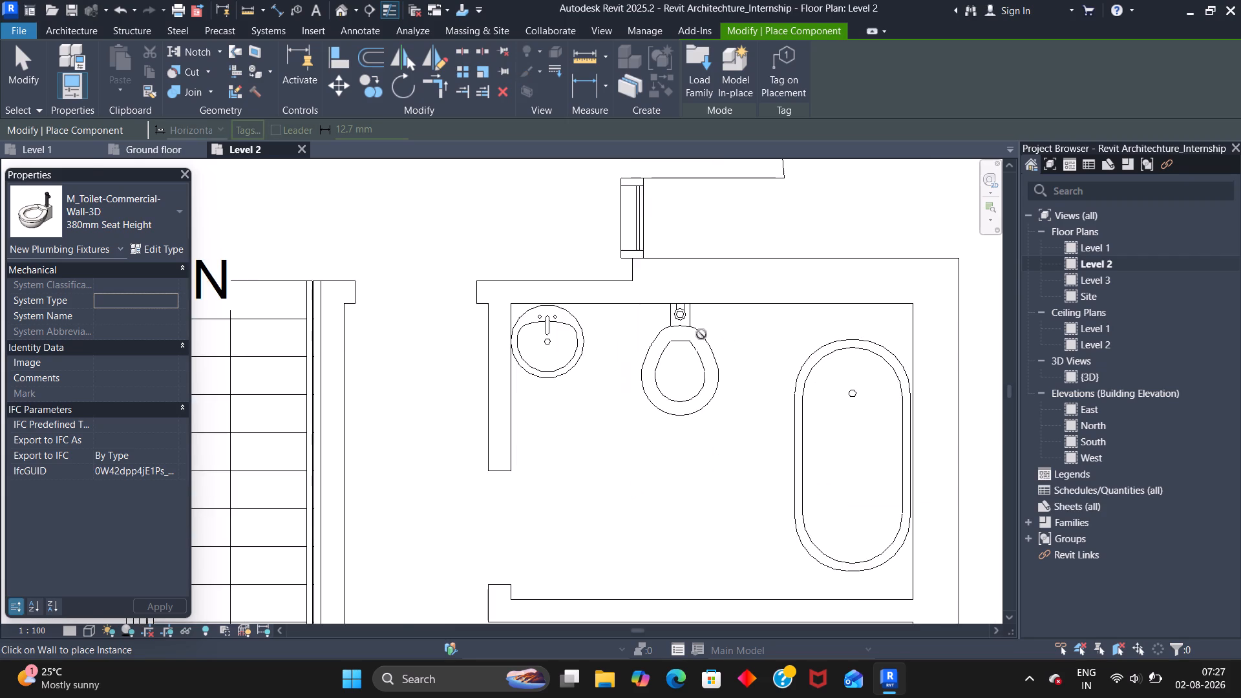
scroll(701, 334, "down", 2)
middle_click_drag(672, 419, 595, 384)
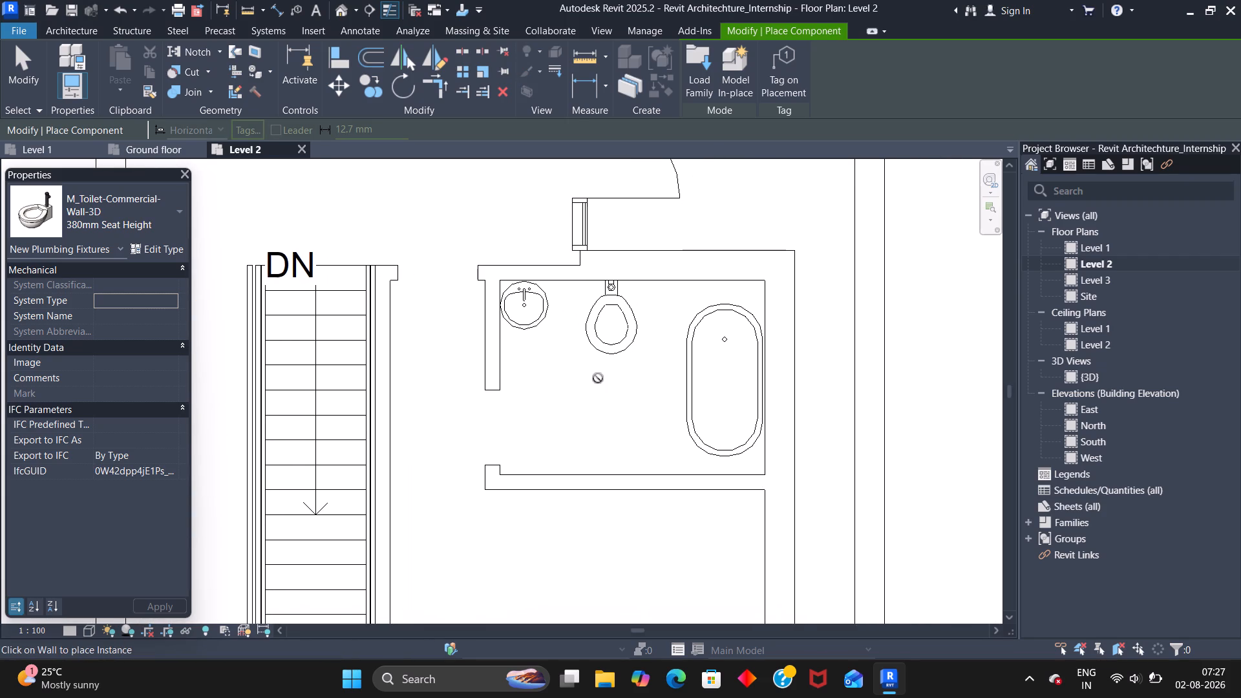
key("Escape")
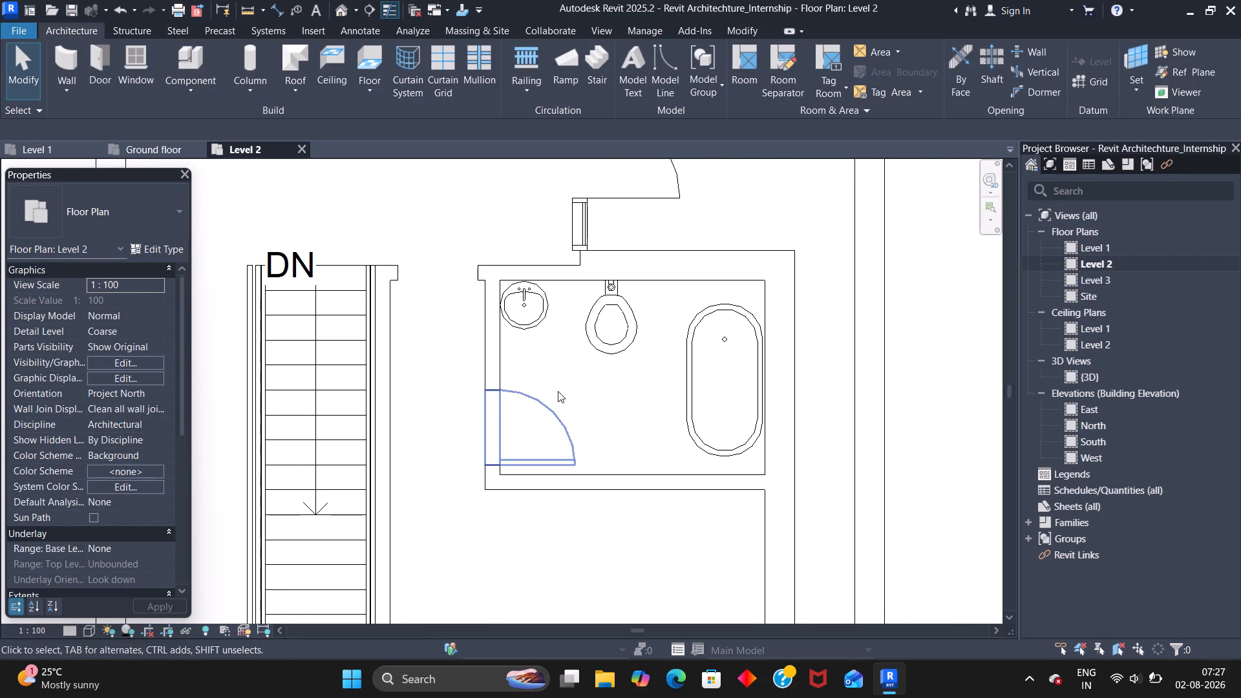
key("Escape")
Examine the Equipment folder of the Architectural plumbing library for another loadable family and return to the Architectural folder.
scroll(602, 407, "down", 2)
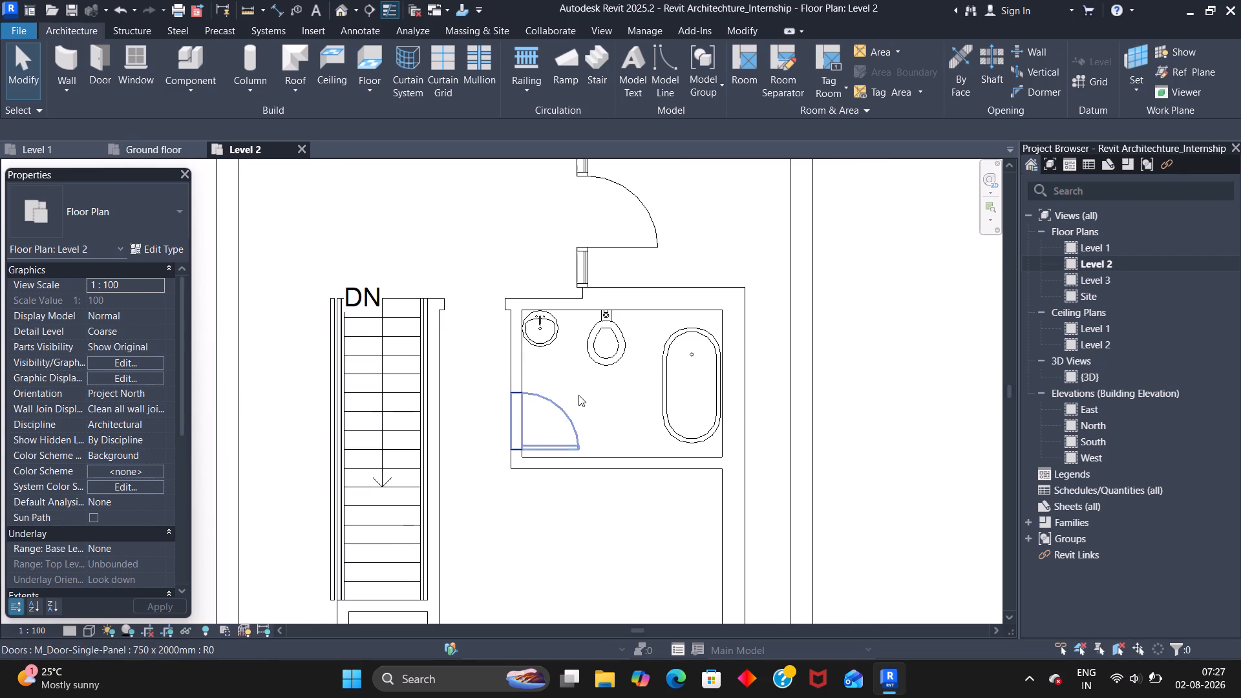
middle_click_drag(596, 393, 580, 370)
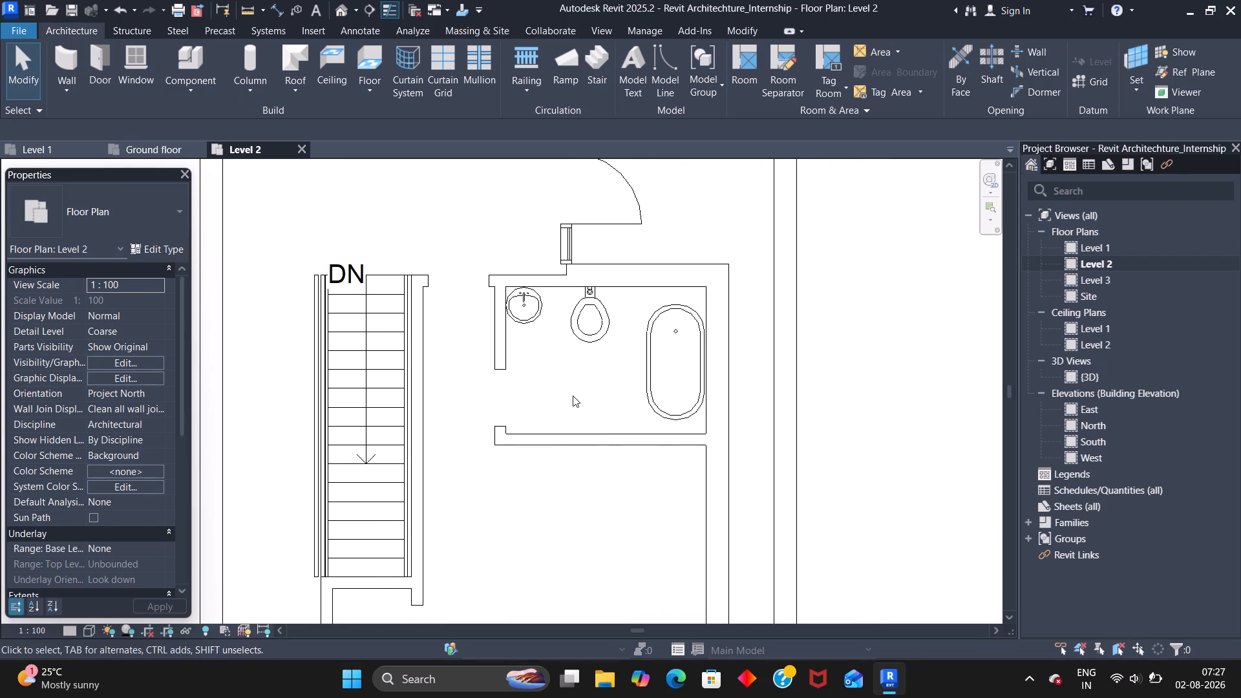
left_click(191, 65)
left_click(699, 68)
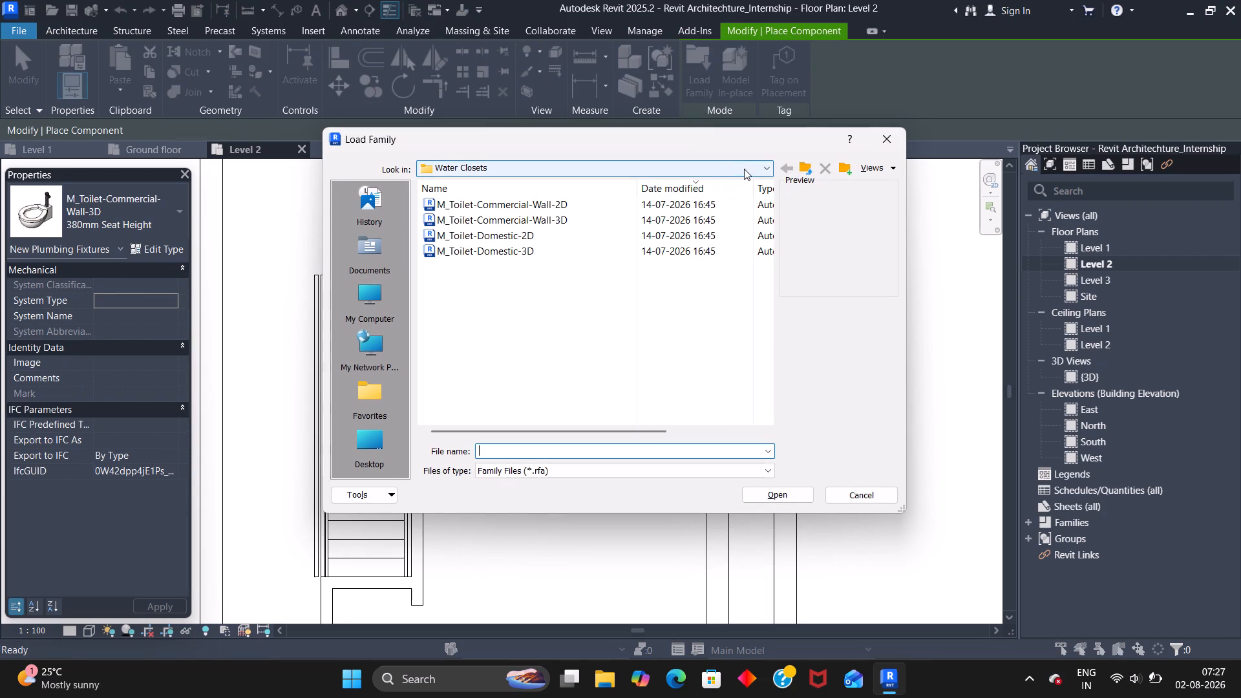
left_click(764, 169)
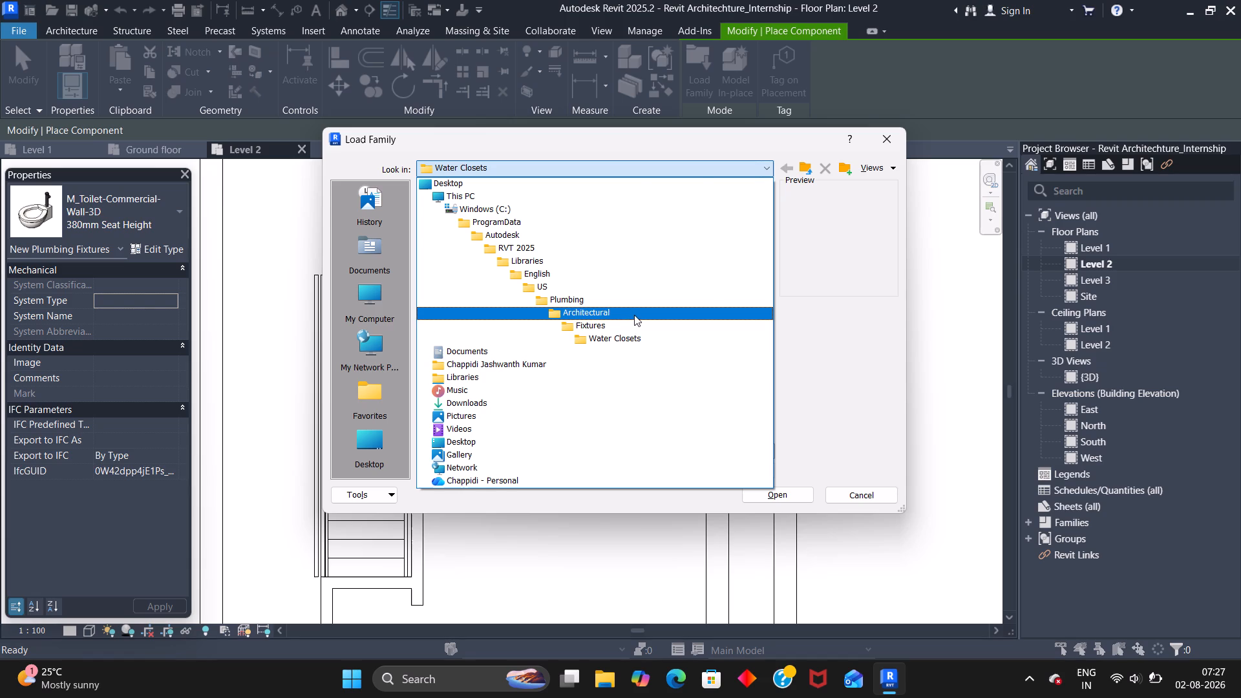
double_click(634, 315)
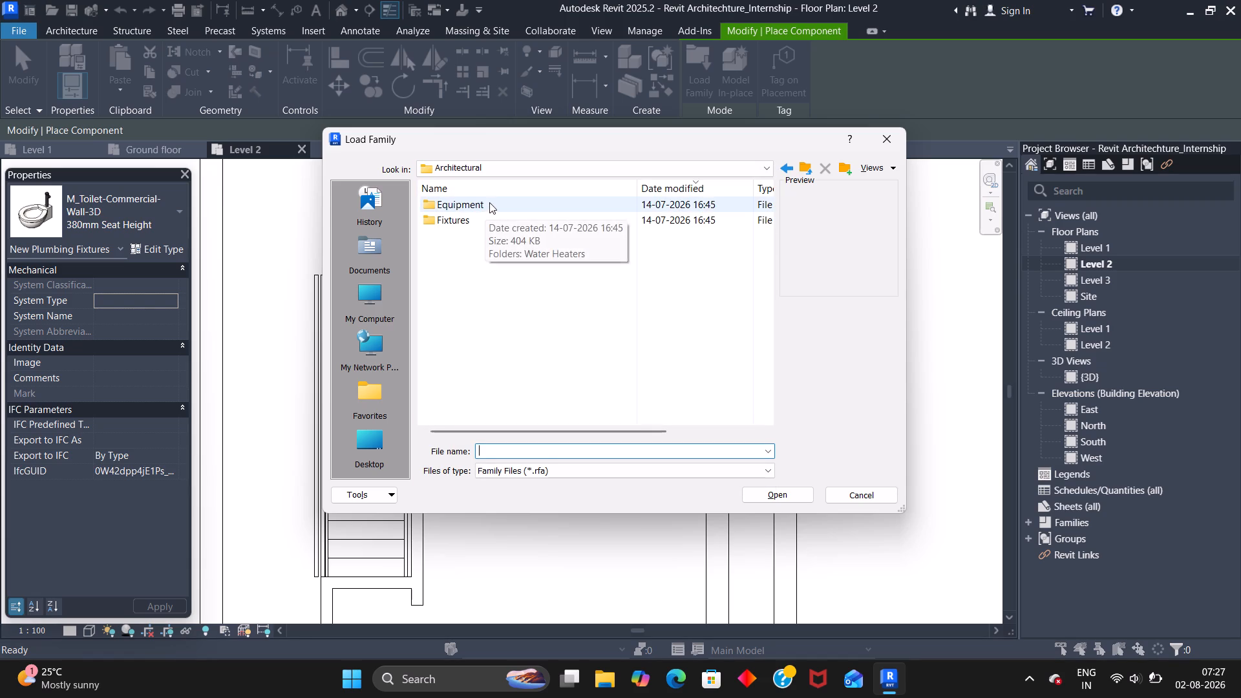
double_click(491, 201)
left_click(495, 199)
left_click(502, 207)
double_click(511, 204)
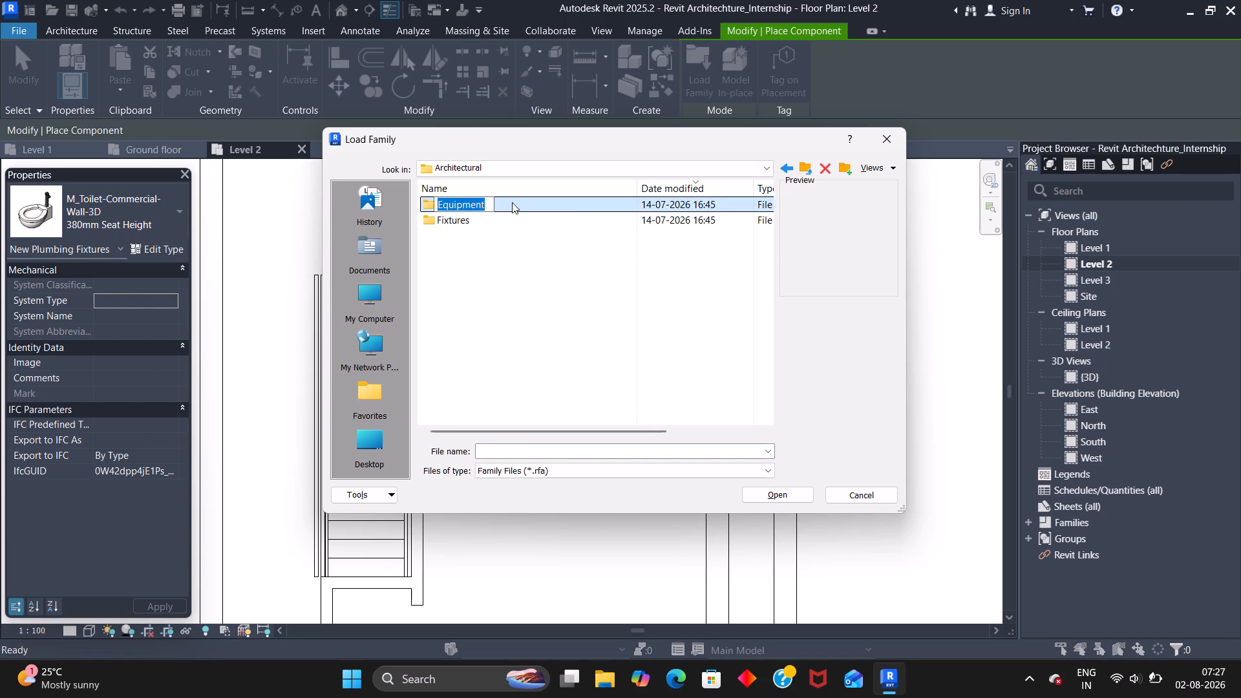
left_click(544, 220)
double_click(551, 207)
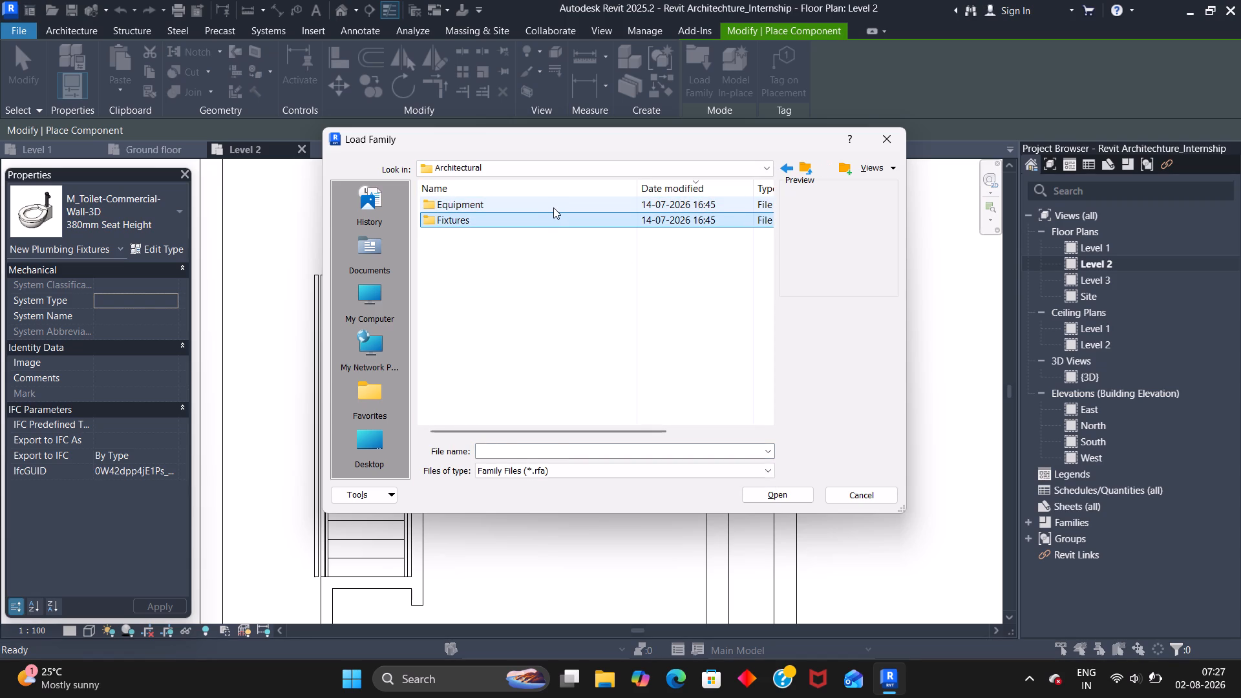
left_click(553, 207)
double_click(553, 207)
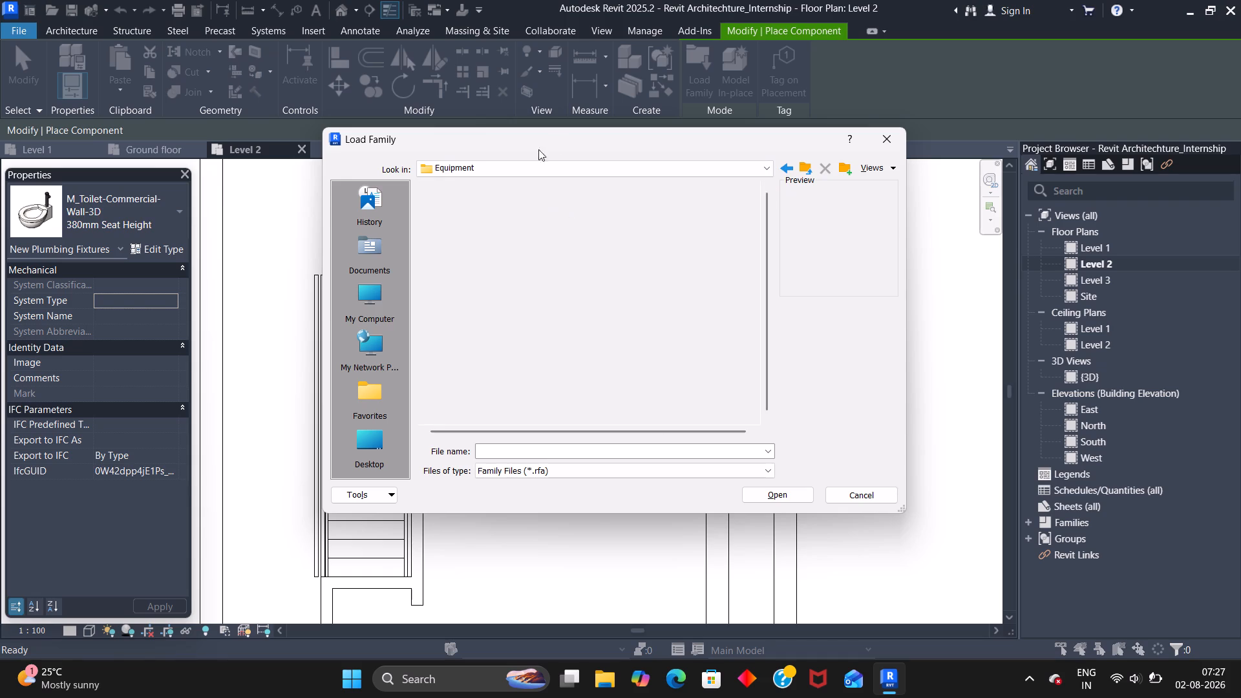
triple_click(527, 185)
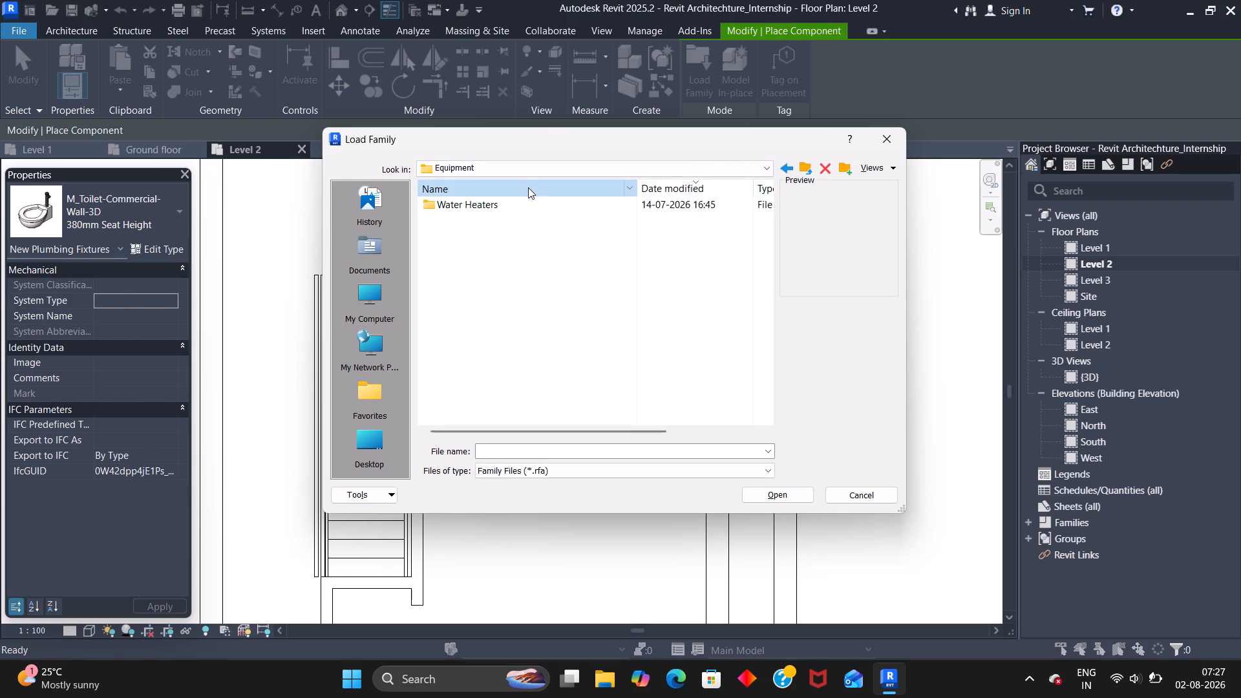
left_click(785, 171)
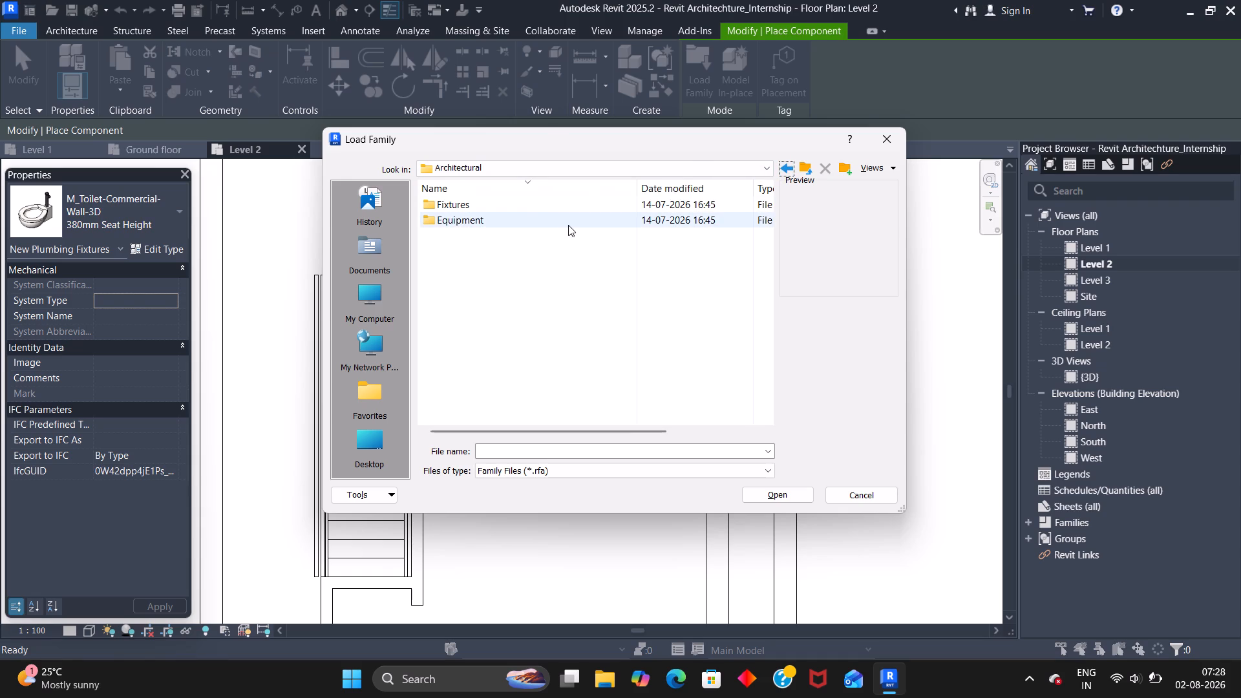
Check the Equipment folder of the Architectural plumbing library for further loadable families.
left_click(569, 224)
double_click(573, 222)
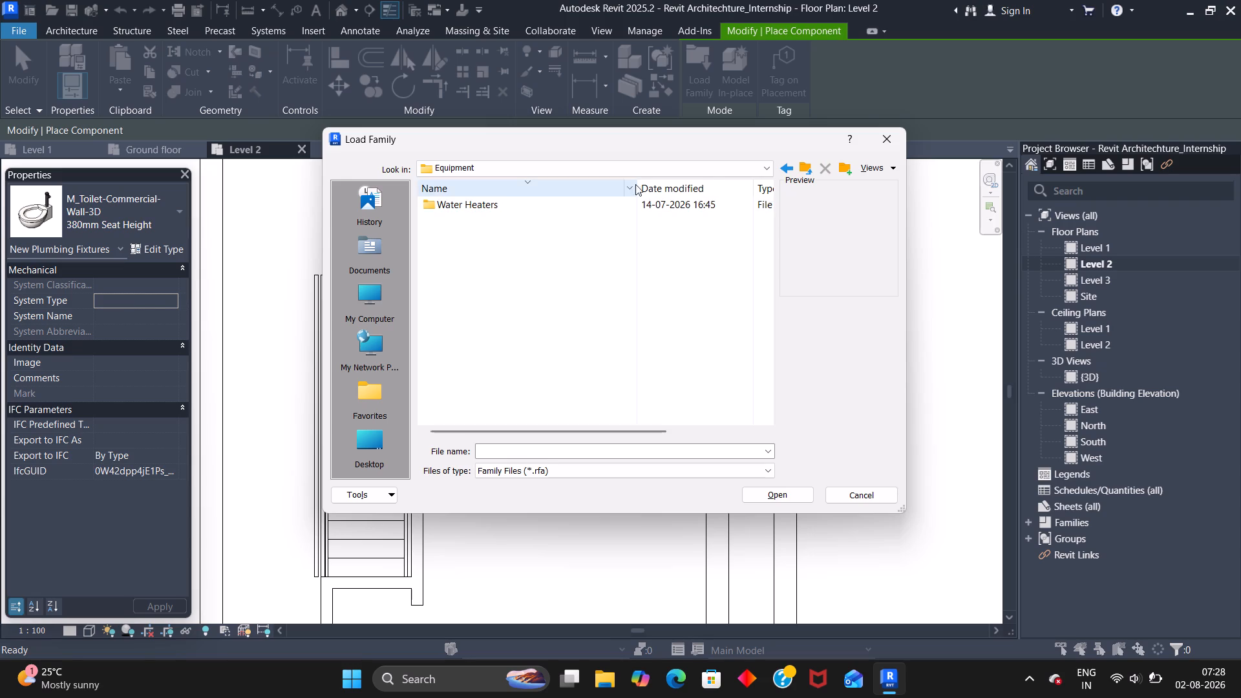
left_click(781, 169)
left_click(782, 169)
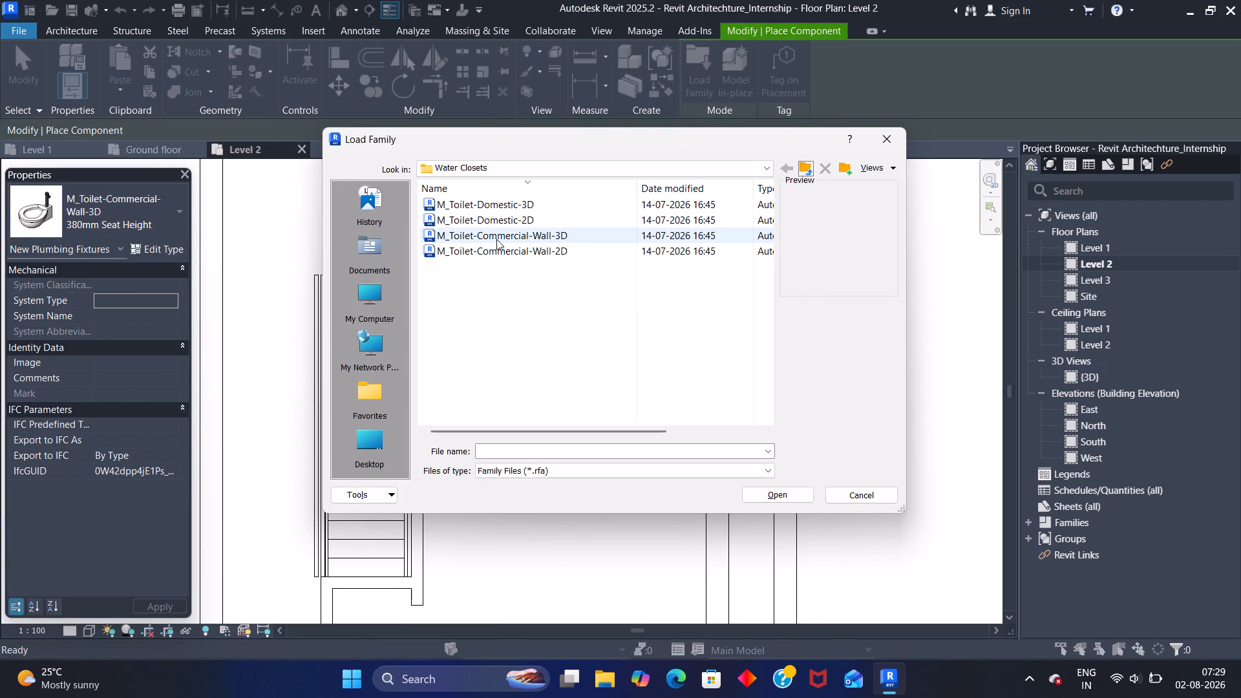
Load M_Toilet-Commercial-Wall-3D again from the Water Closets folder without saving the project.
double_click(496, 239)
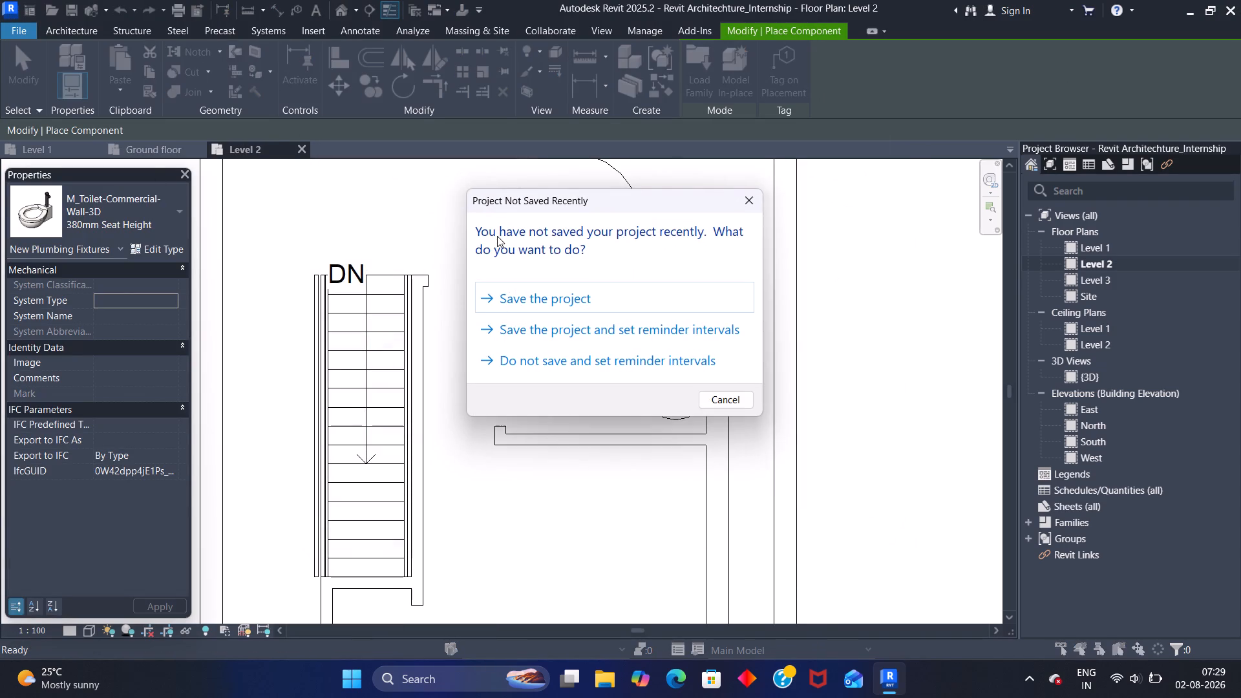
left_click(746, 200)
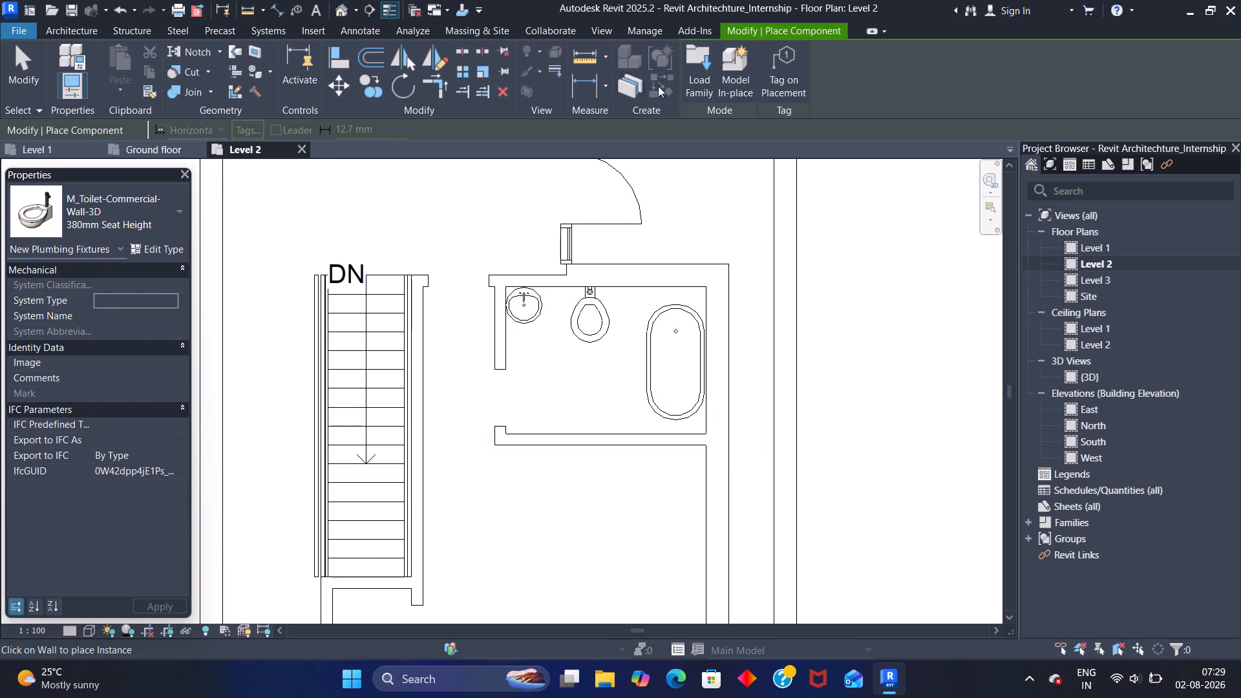
Browse the Plumbing library through Architectural and Fixtures to the Showers folder and preview the M_Shower Stall-2D family.
left_click(696, 74)
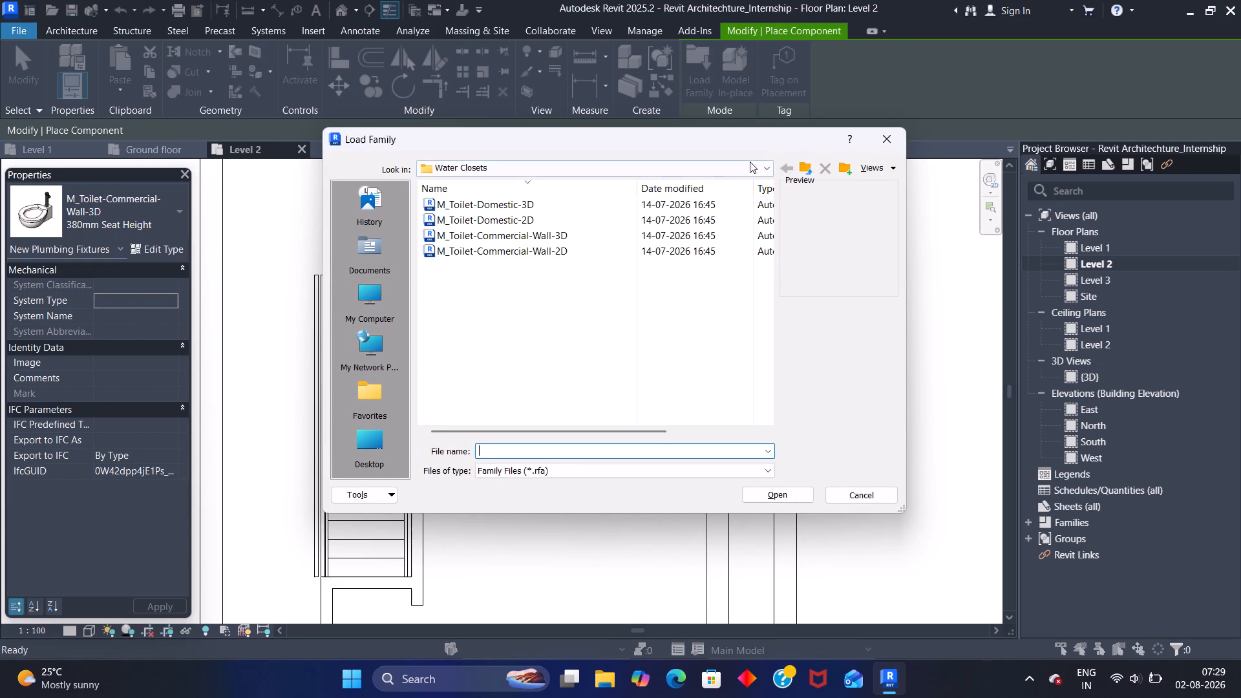
left_click(768, 169)
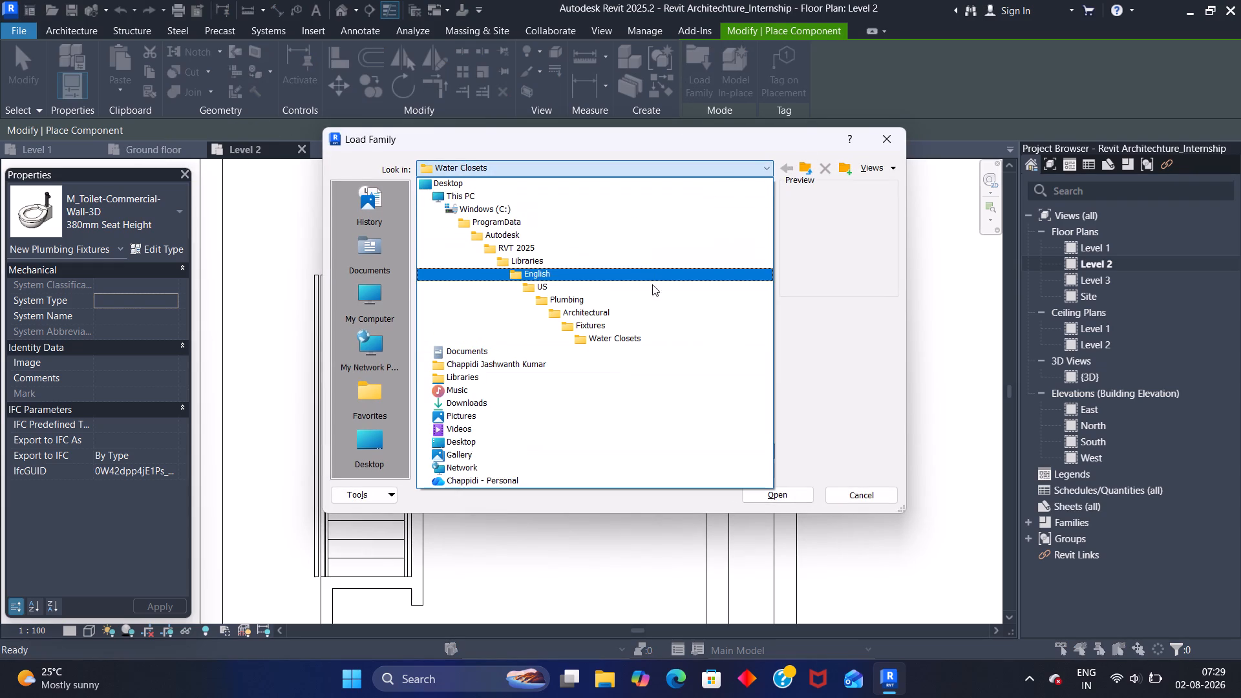
left_click(630, 297)
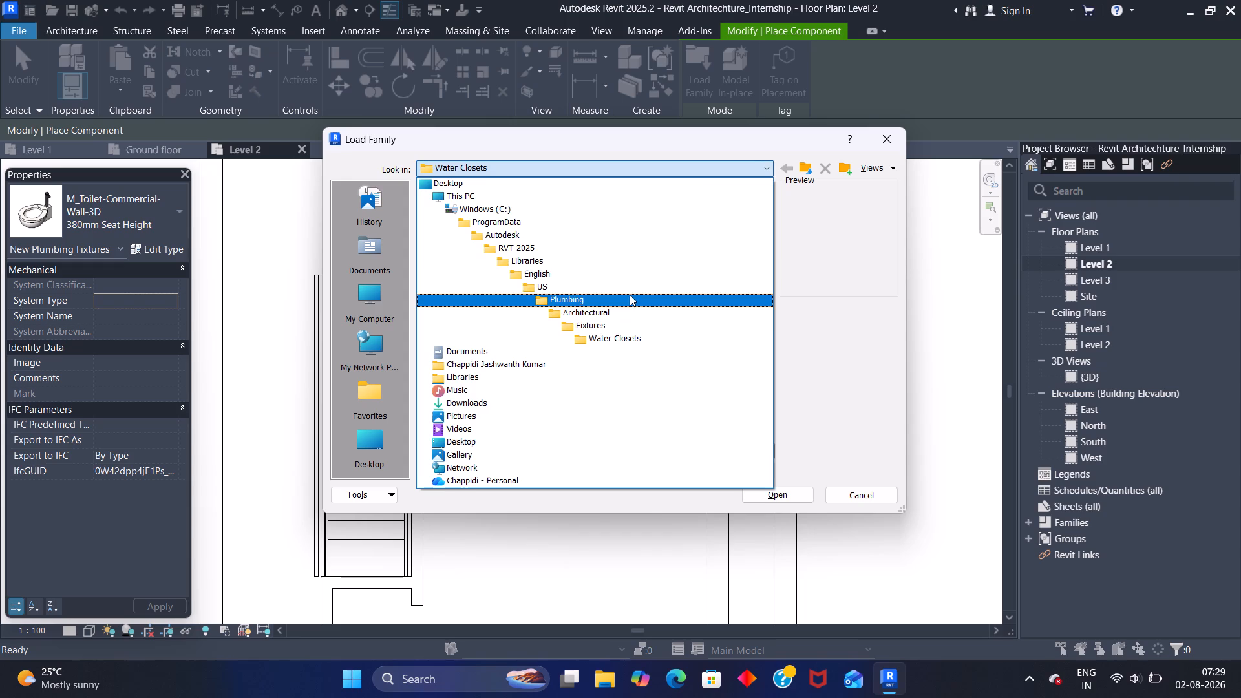
left_click(630, 298)
left_click(511, 220)
double_click(518, 220)
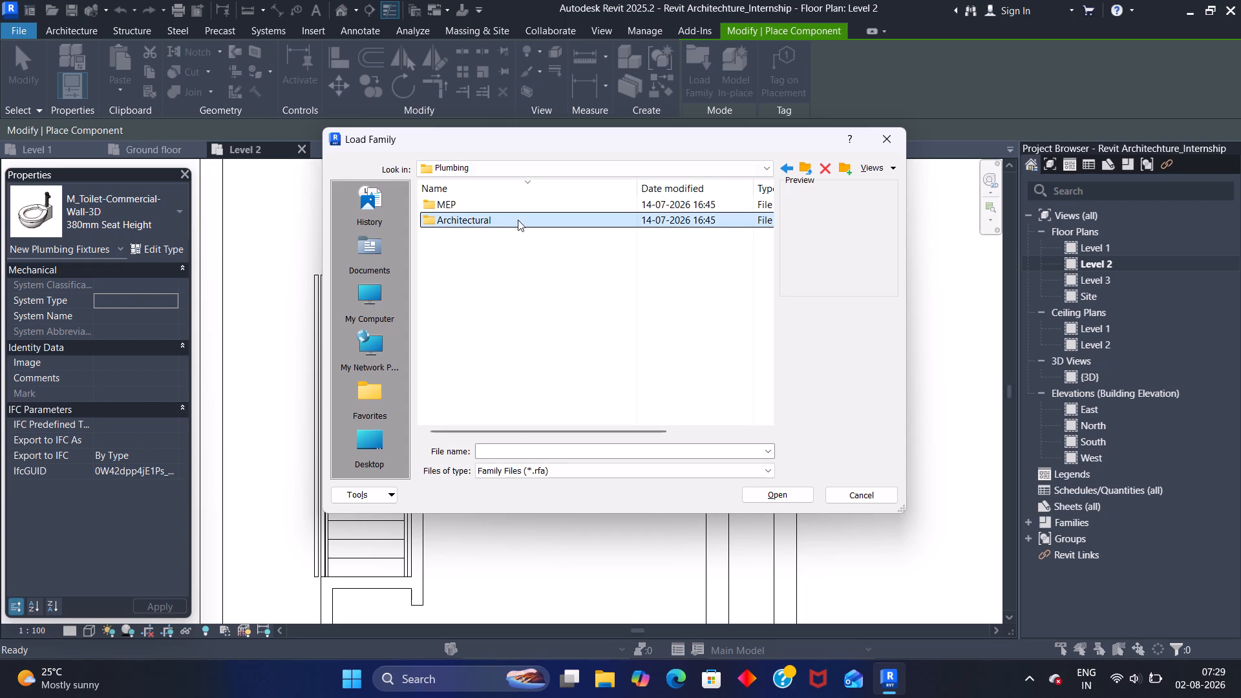
left_click(522, 218)
left_click(528, 218)
left_click(534, 218)
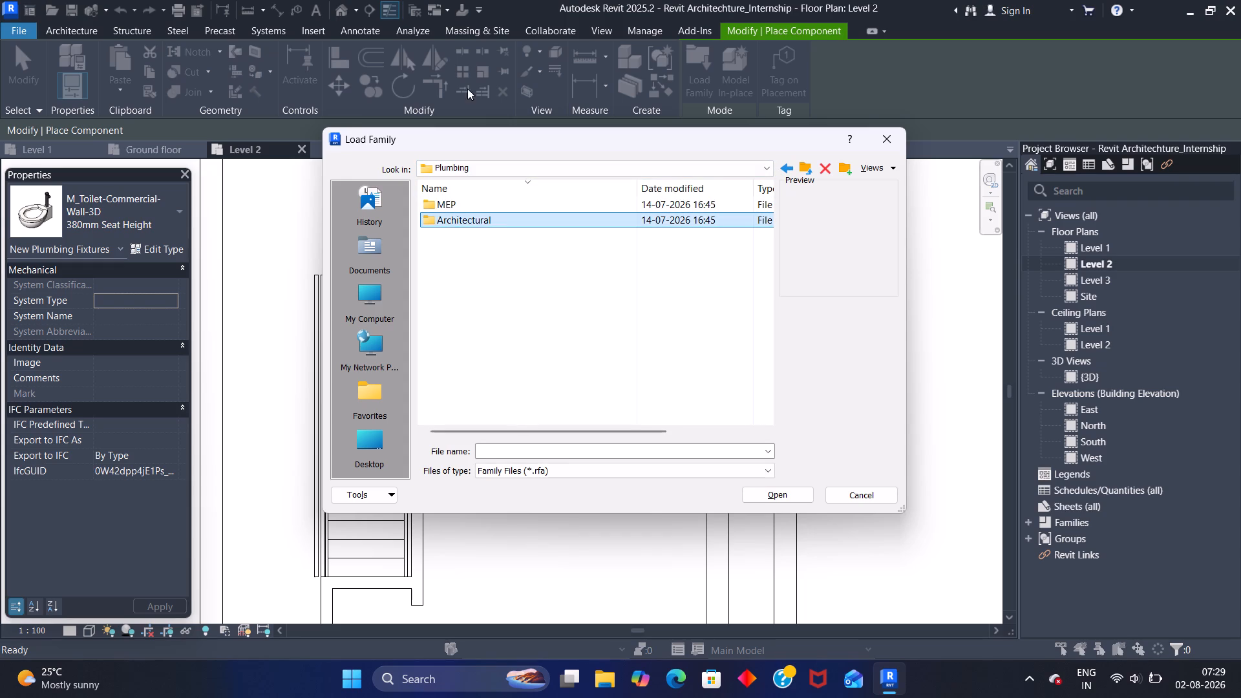
left_click(591, 223)
double_click(590, 220)
left_click(558, 217)
left_click(560, 202)
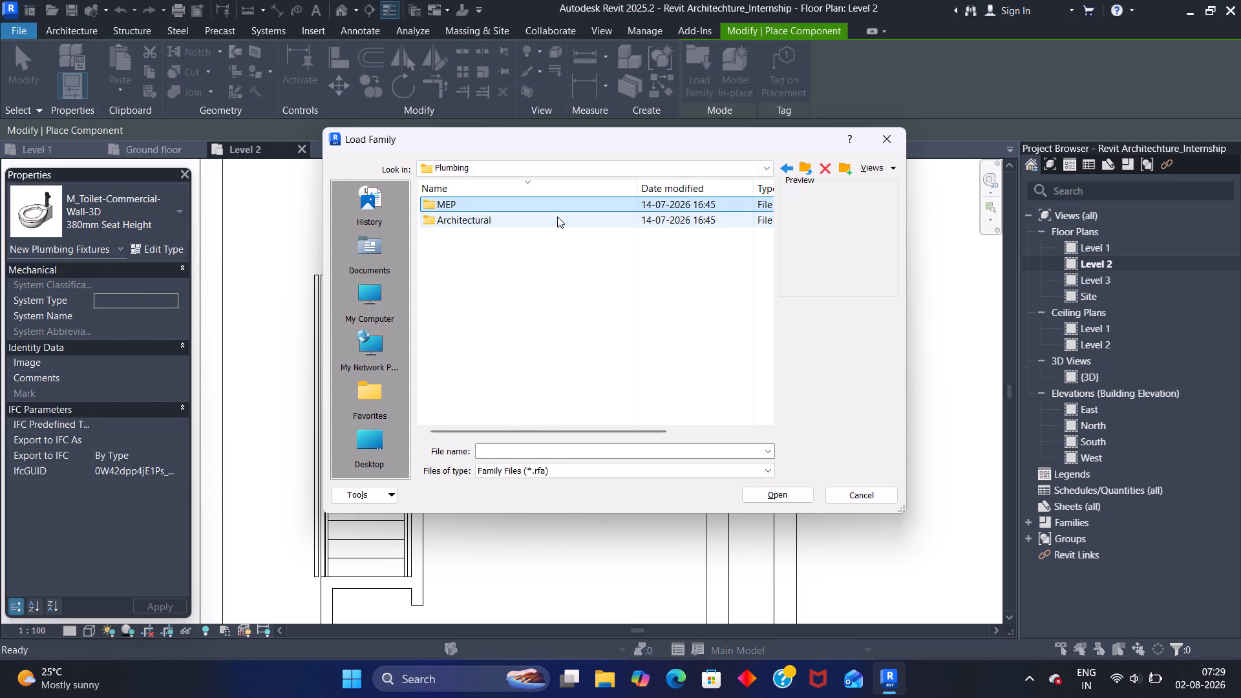
left_click(557, 220)
double_click(561, 220)
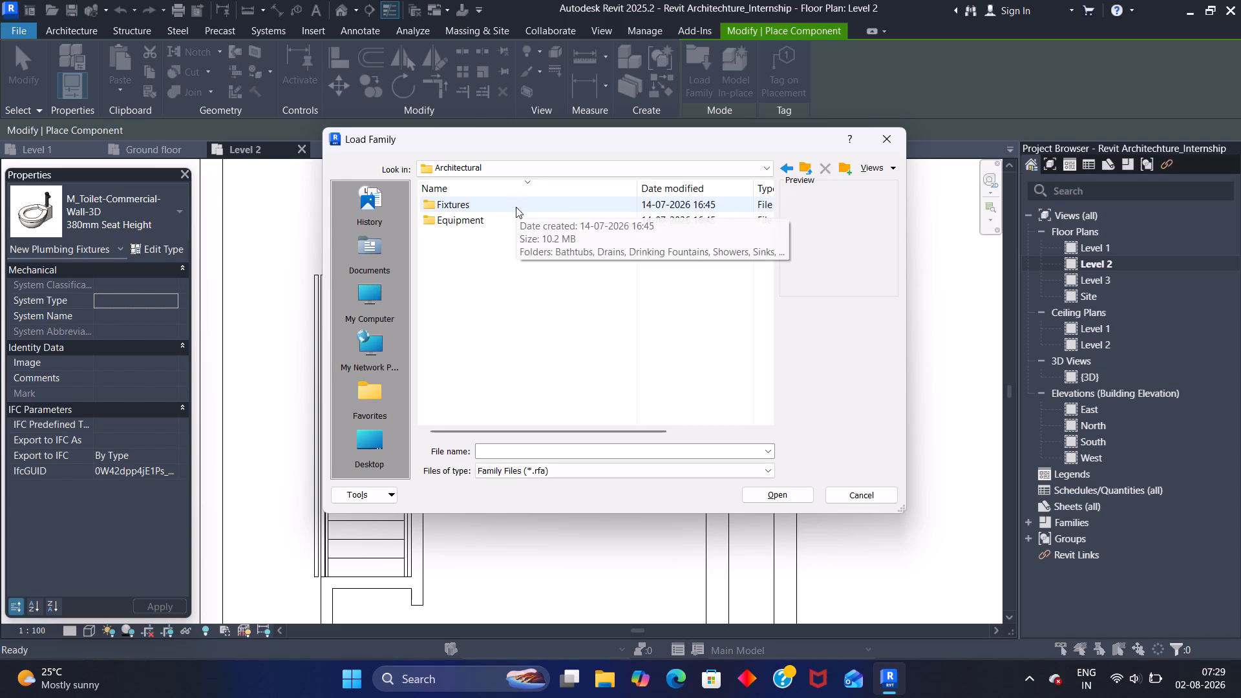
left_click(519, 200)
double_click(520, 199)
triple_click(523, 203)
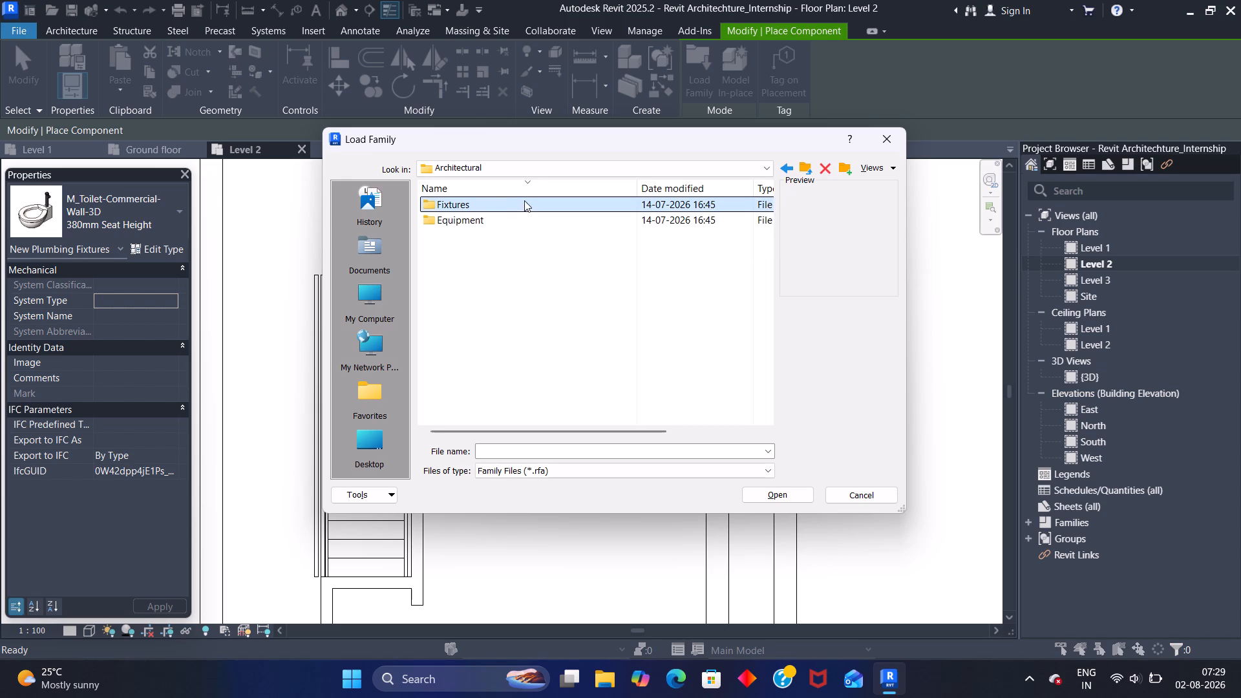
left_click(514, 216)
triple_click(524, 207)
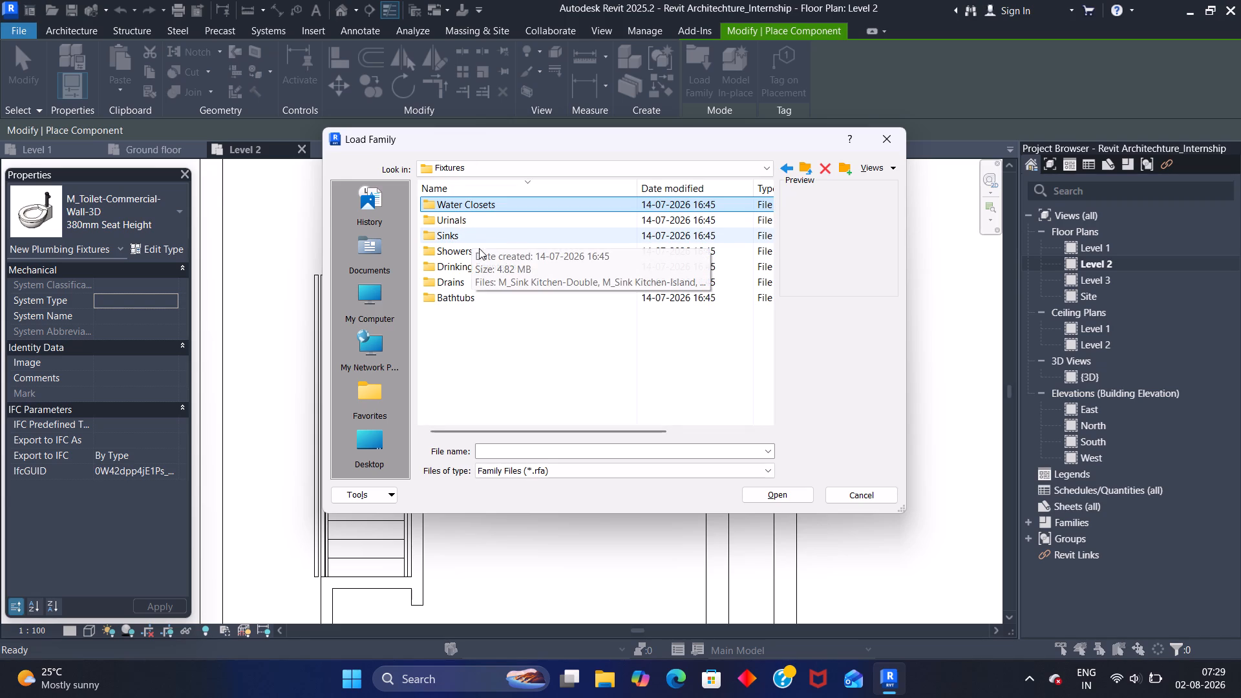
double_click(464, 248)
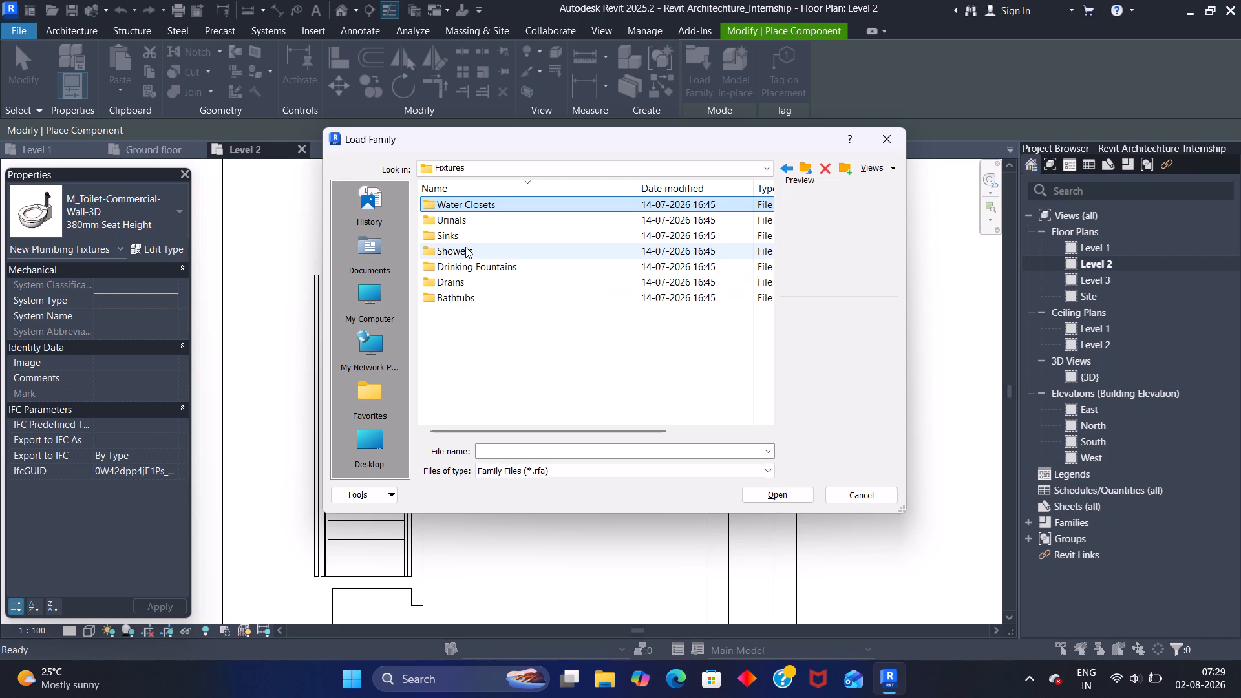
left_click(522, 250)
double_click(529, 250)
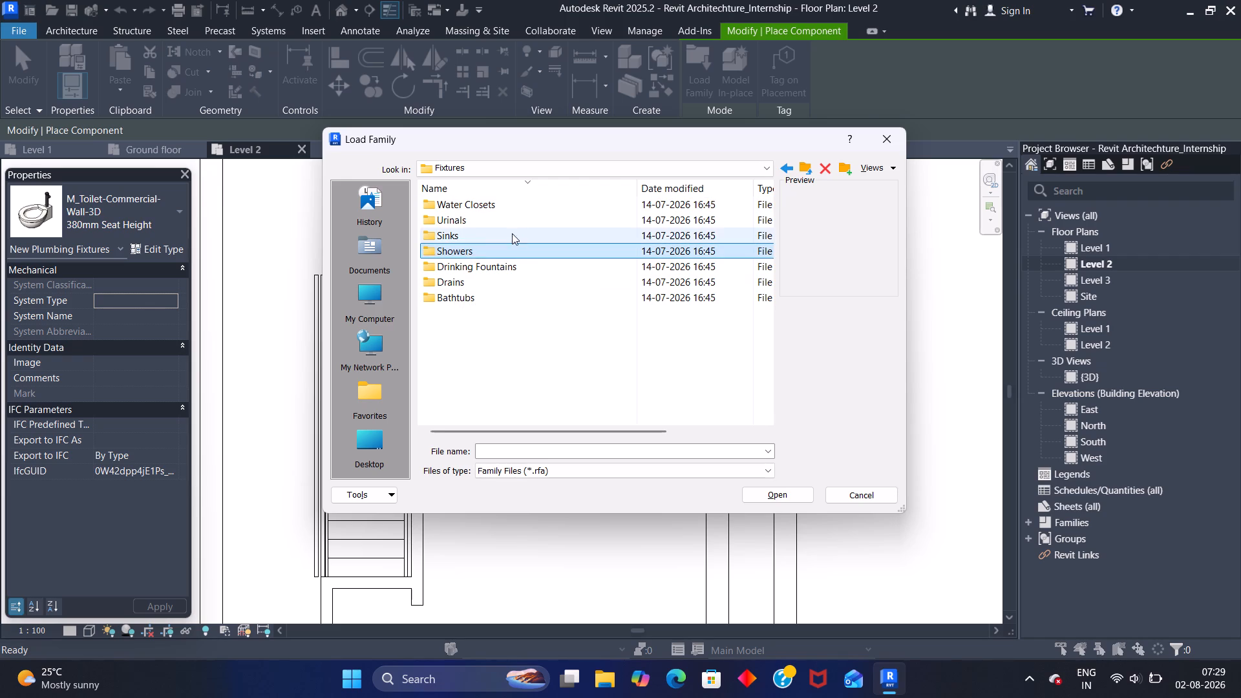
left_click(512, 222)
left_click(525, 246)
double_click(531, 248)
left_click(536, 248)
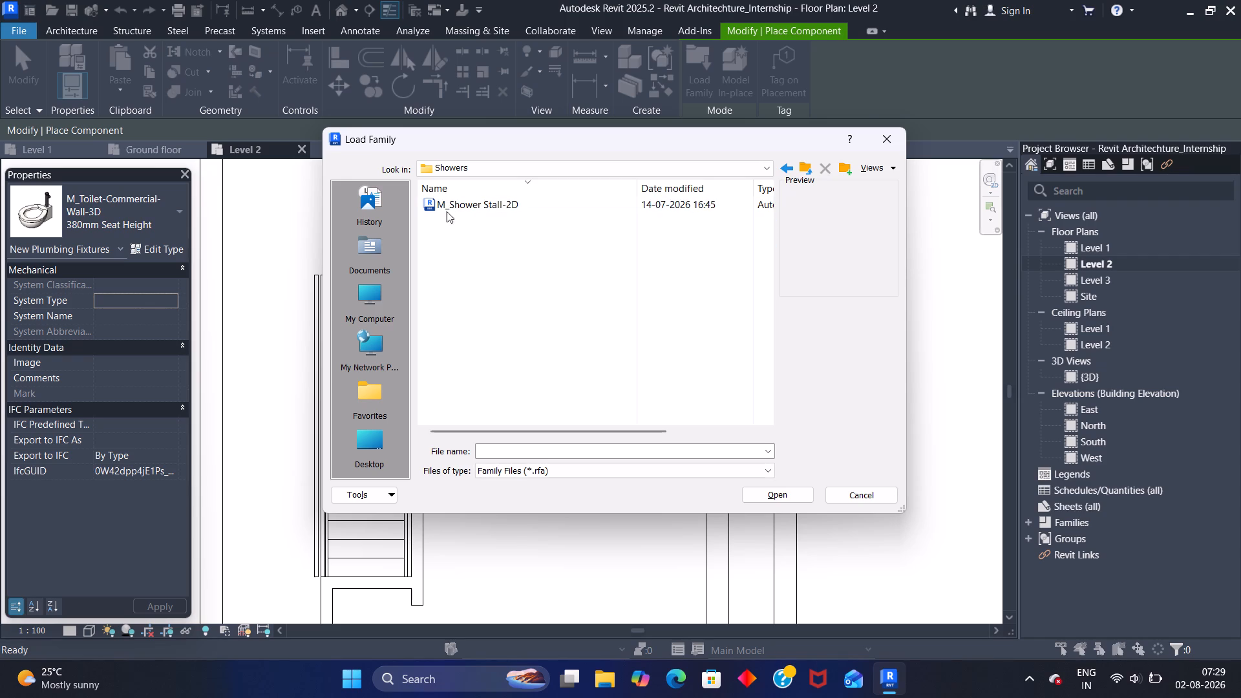
left_click(509, 206)
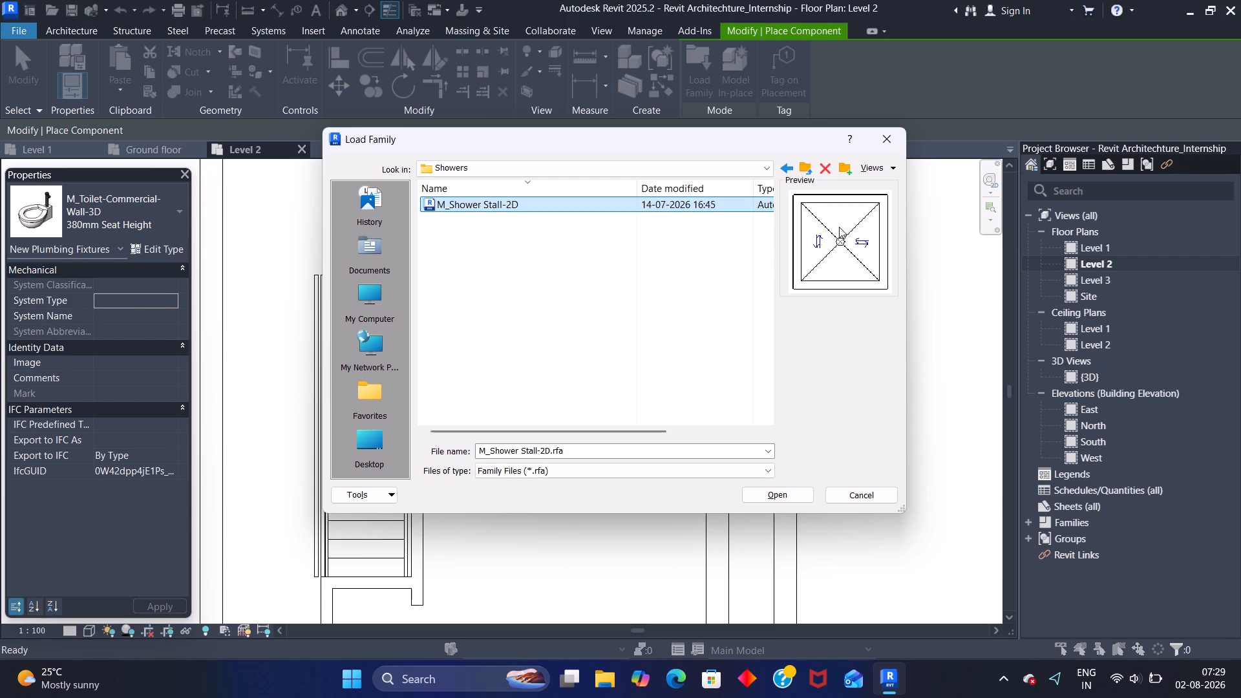
left_click(782, 165)
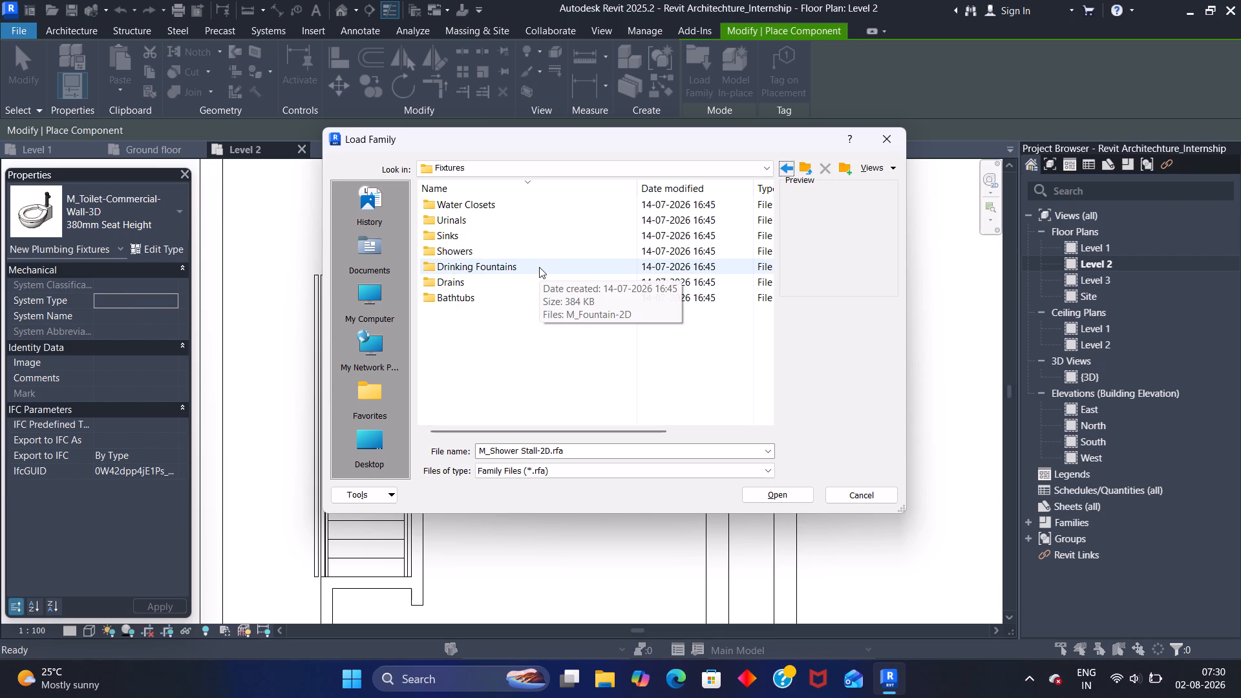
Check M_Fountain-2D in the Drinking Fountains folder, leave the library without loading anything and end component placement.
double_click(539, 264)
left_click(573, 203)
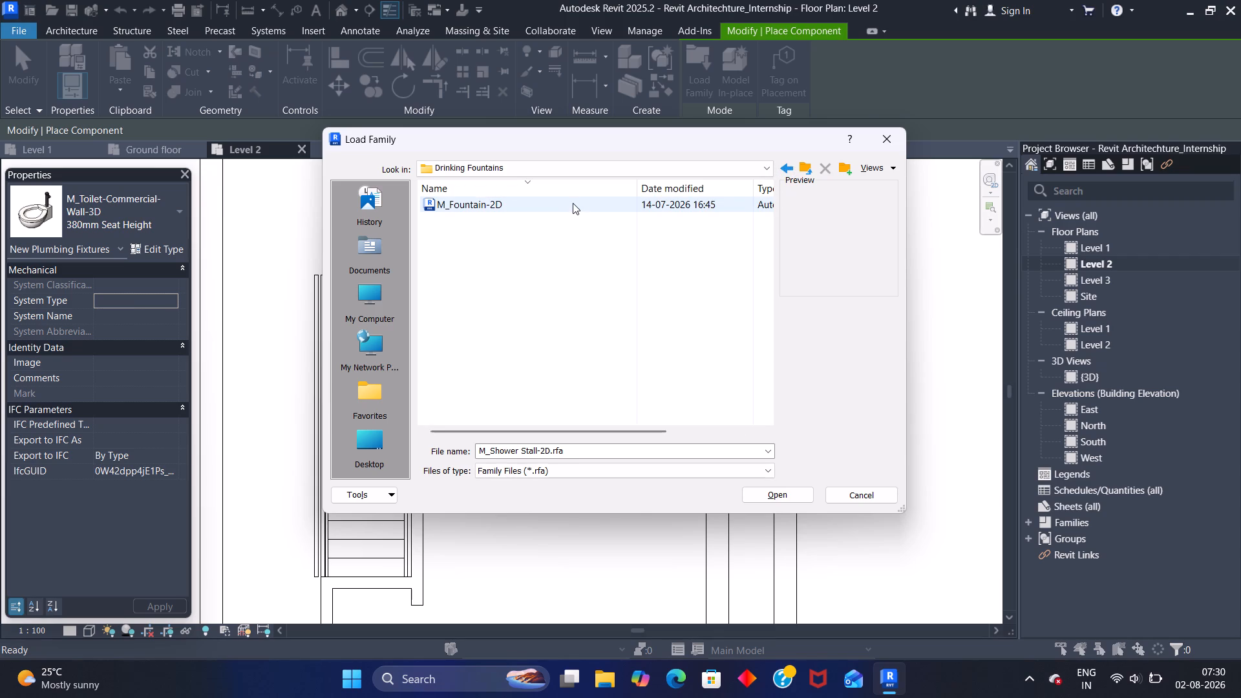
left_click(789, 169)
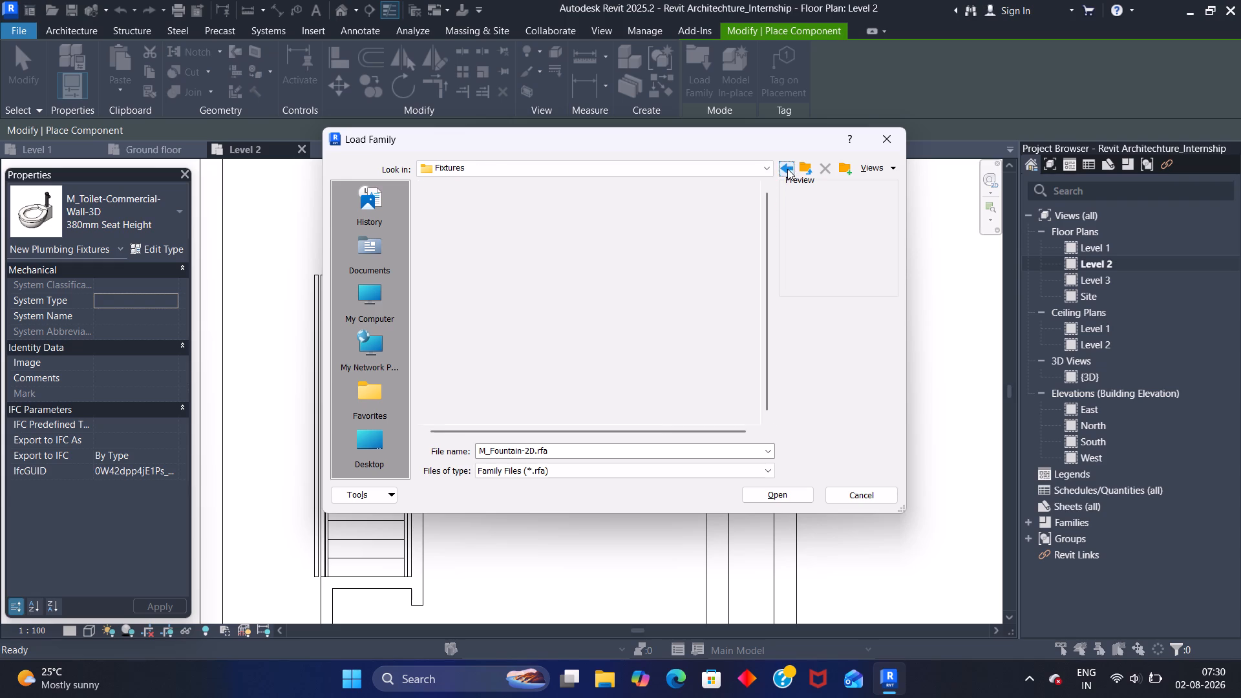
left_click(785, 165)
left_click(783, 164)
left_click(784, 169)
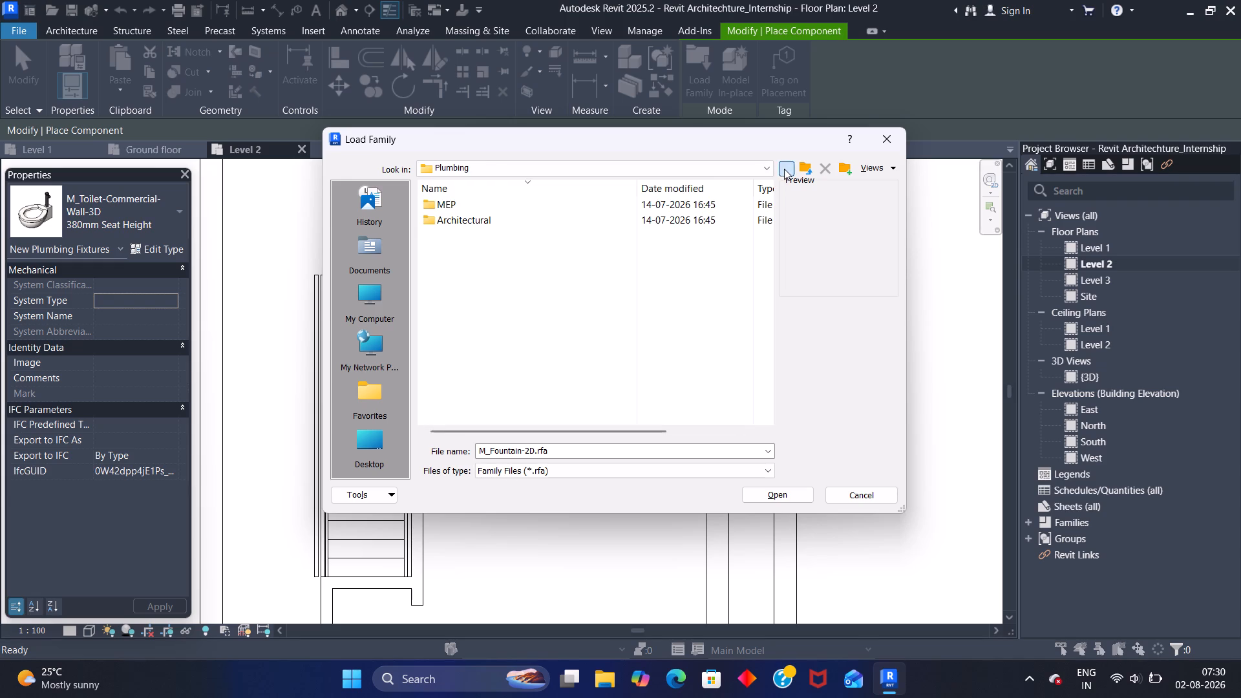
left_click(785, 169)
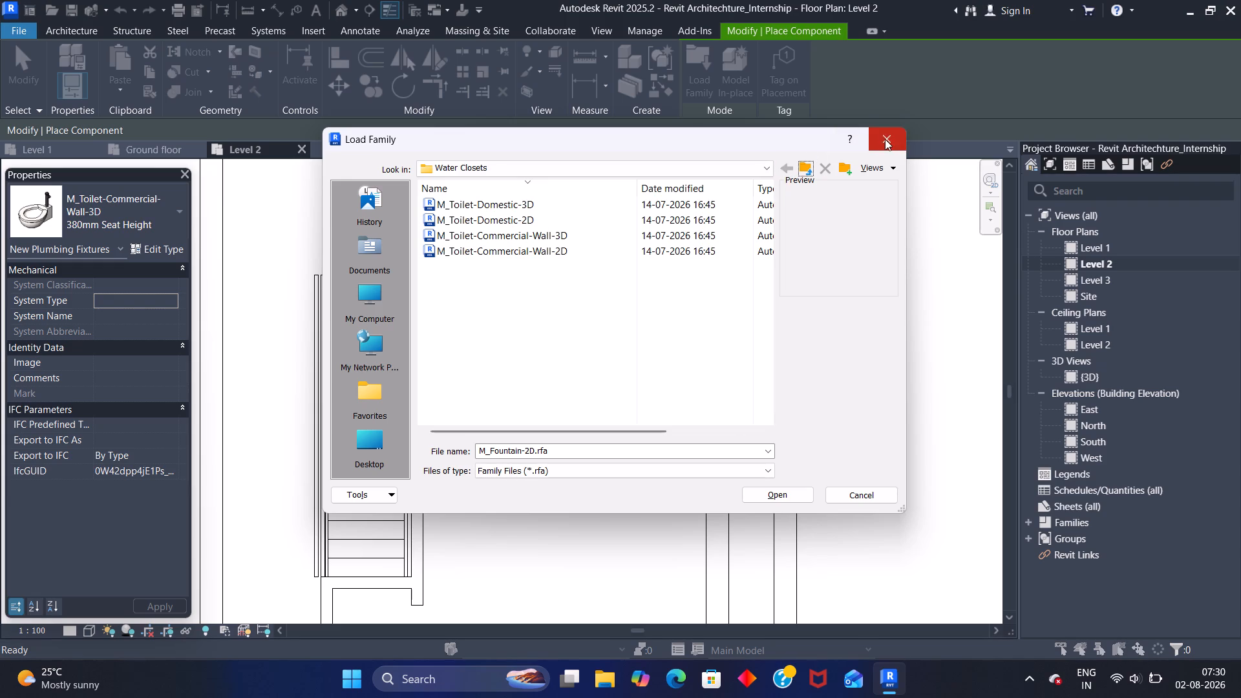
left_click(886, 139)
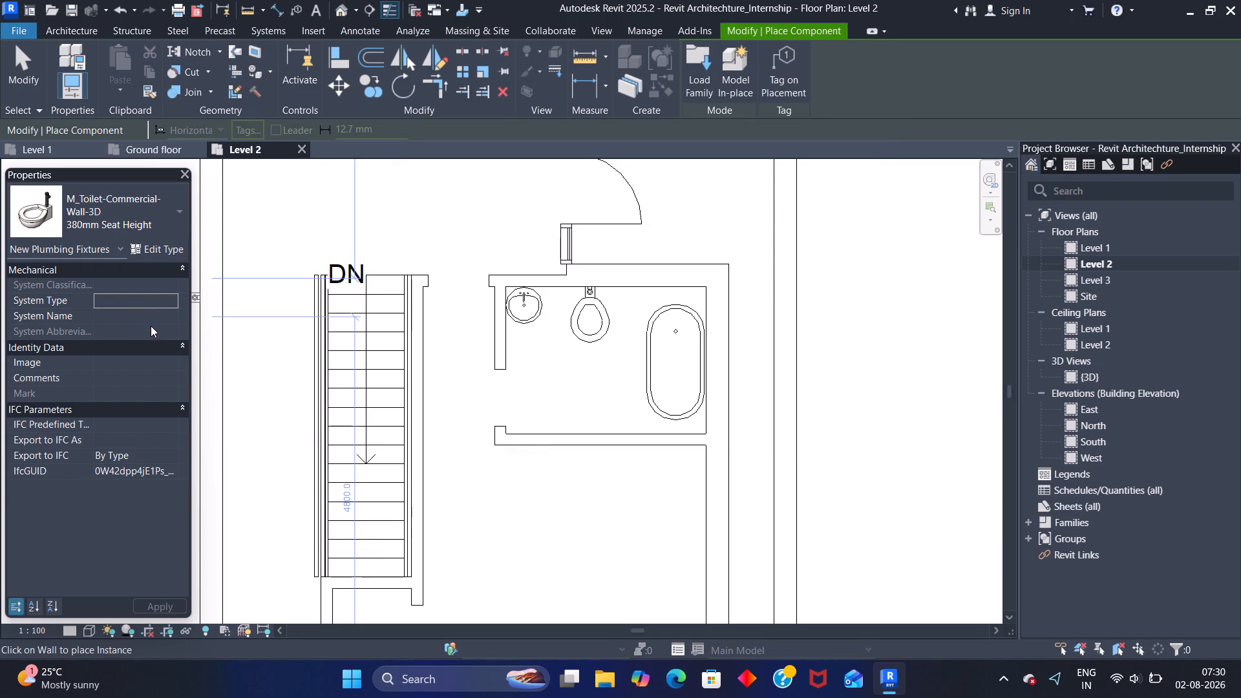
key("Escape")
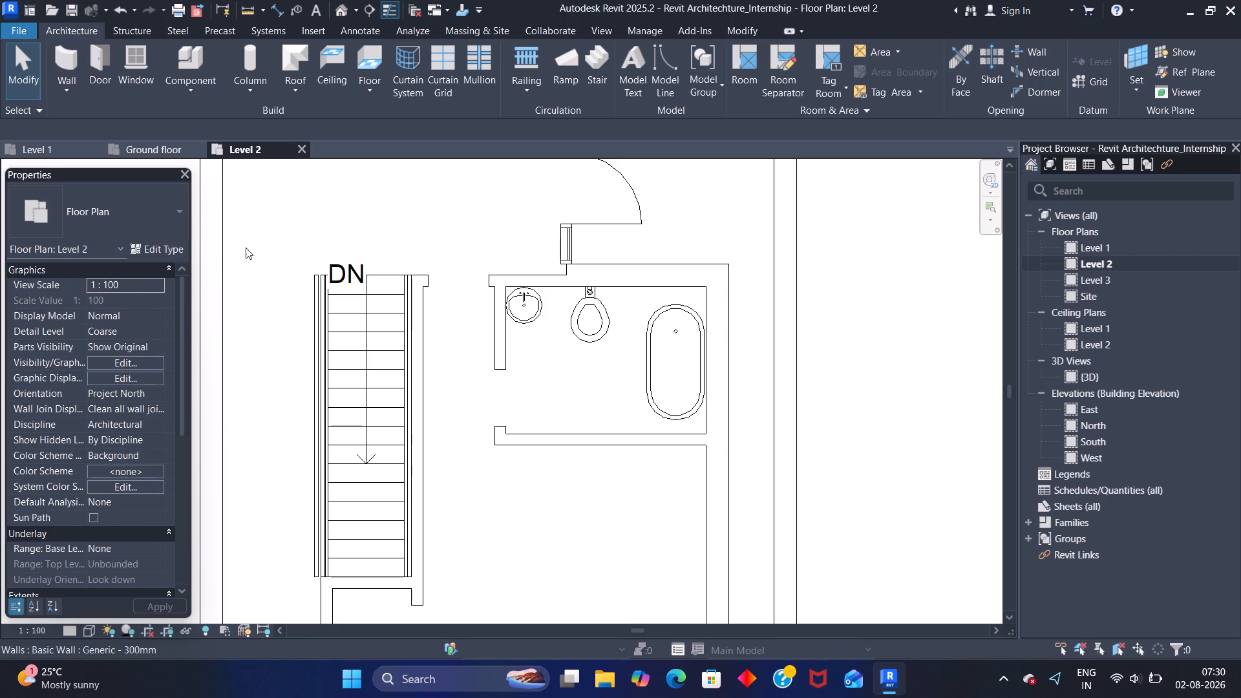
Examine the whole Level 2 floor plan, from the bathroom and staircase to the surrounding rooms.
scroll(285, 239, "down", 1)
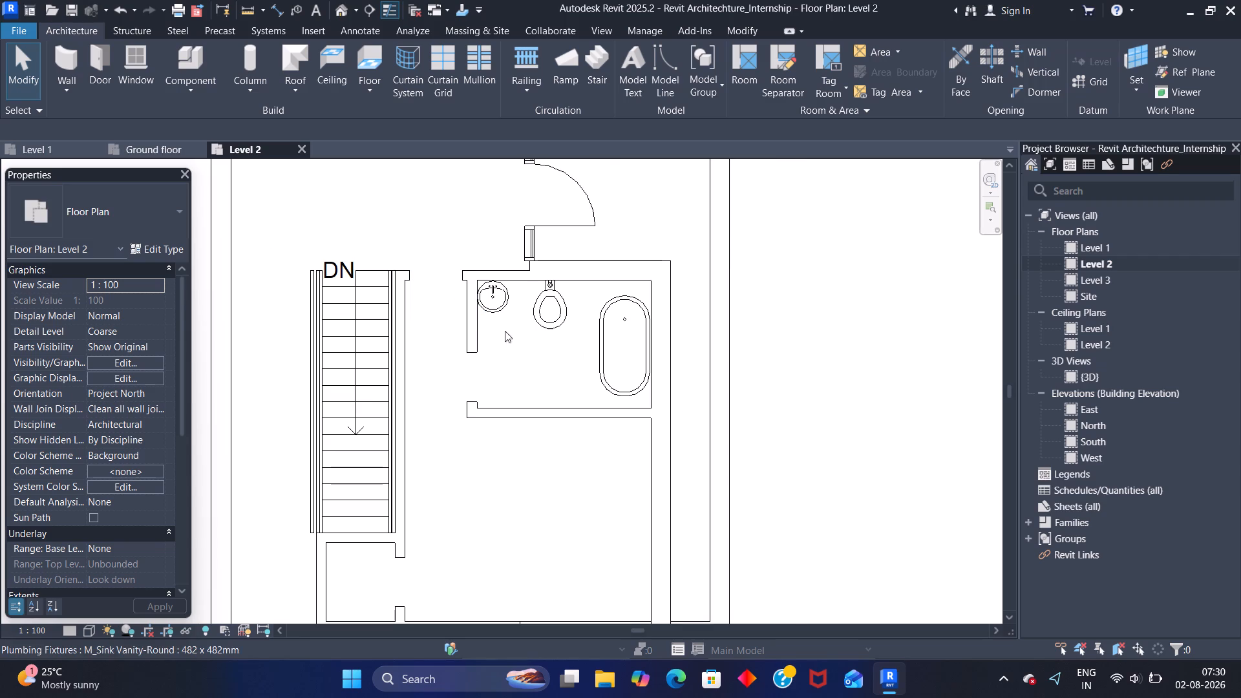
scroll(436, 308, "down", 3)
middle_click_drag(434, 251, 433, 251)
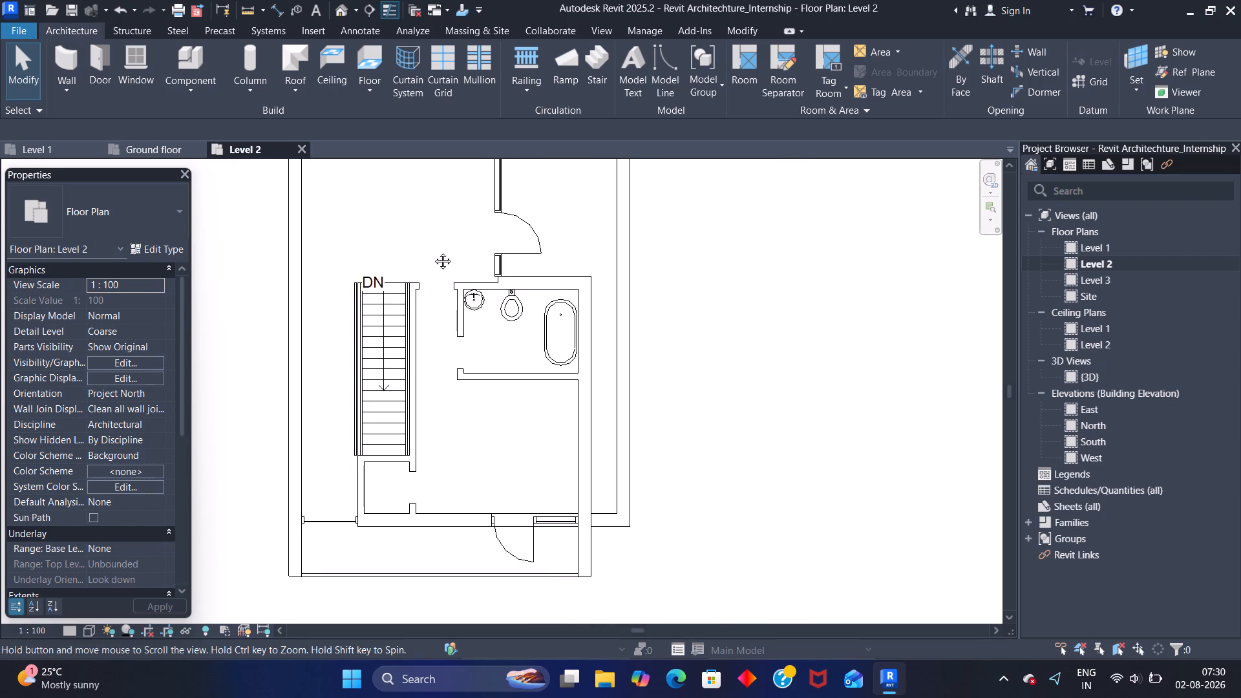
middle_click_drag(433, 251, 438, 356)
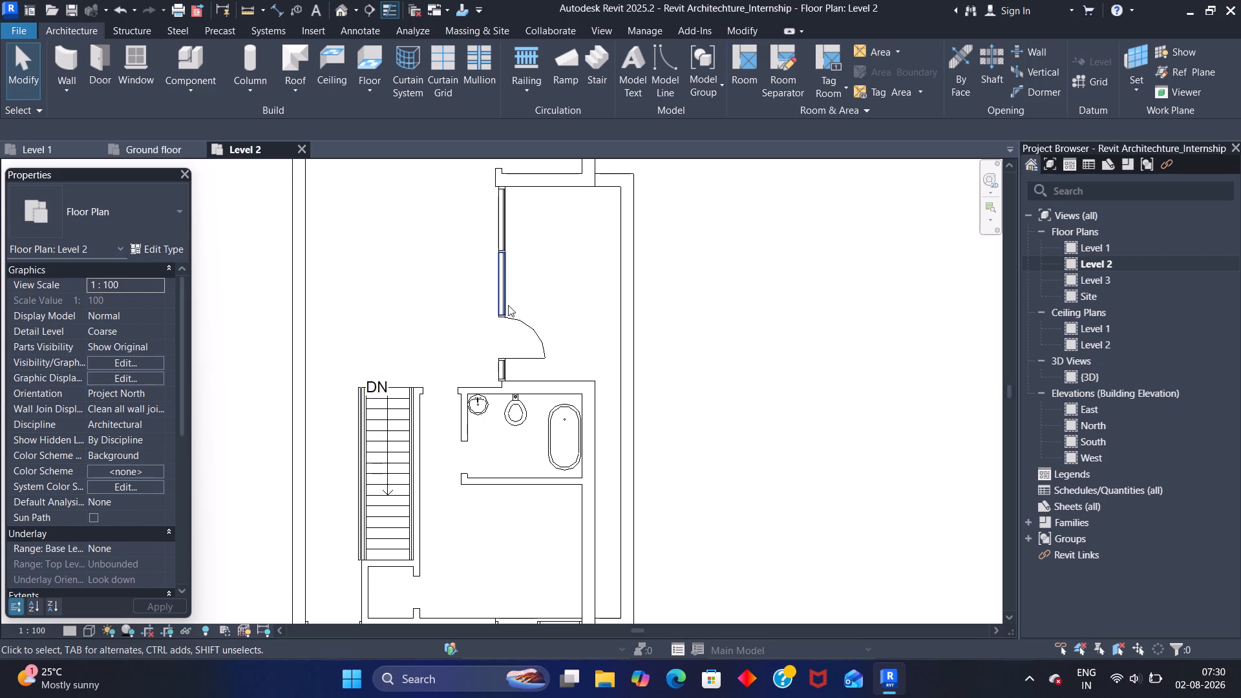
scroll(451, 297, "down", 3)
middle_click_drag(414, 299, 414, 321)
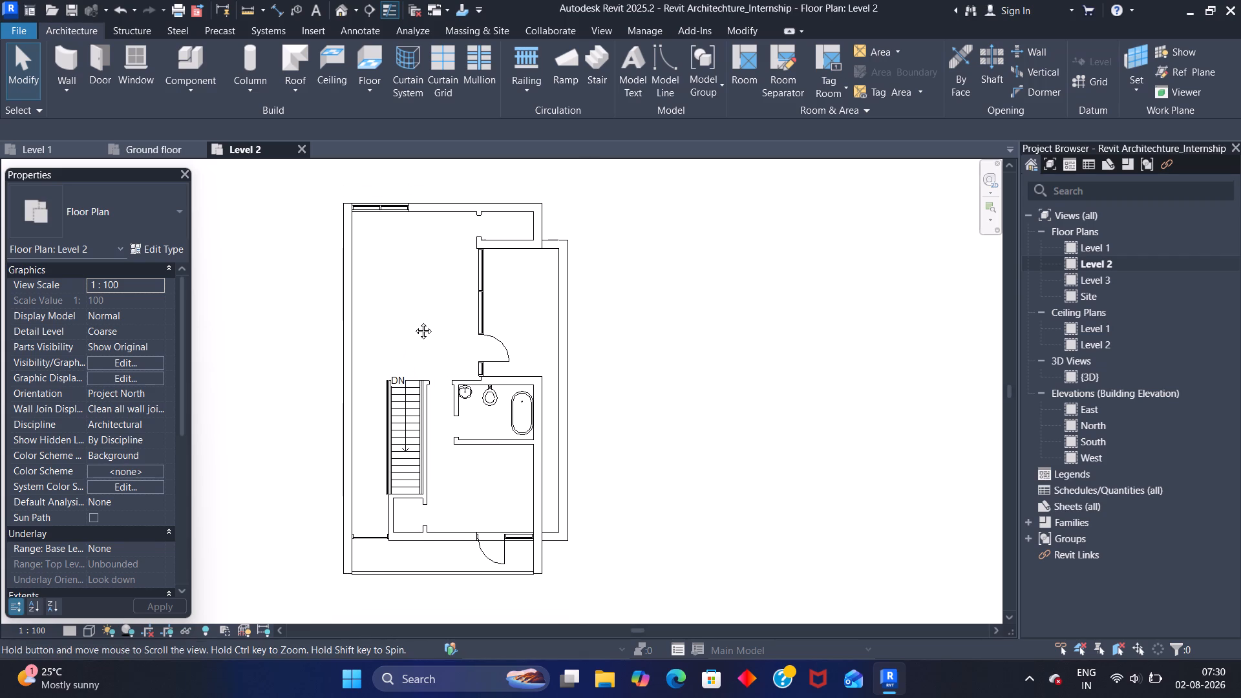
middle_click_drag(414, 321, 414, 319)
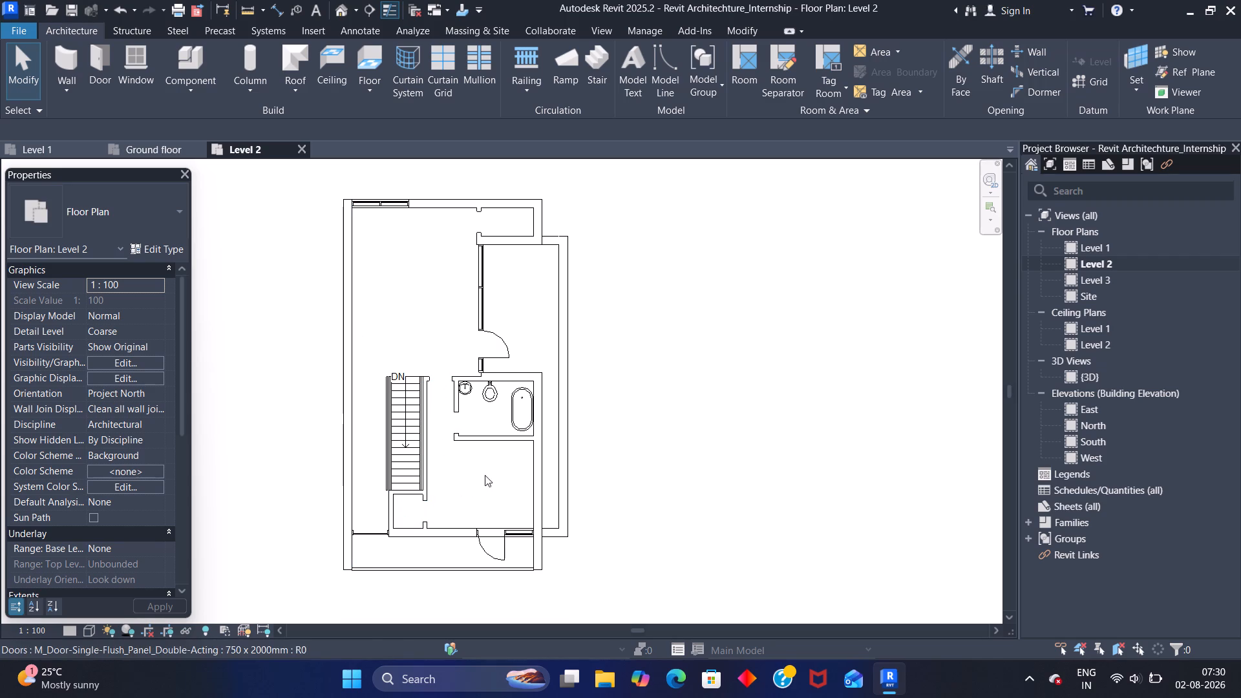
middle_click_drag(484, 473, 443, 399)
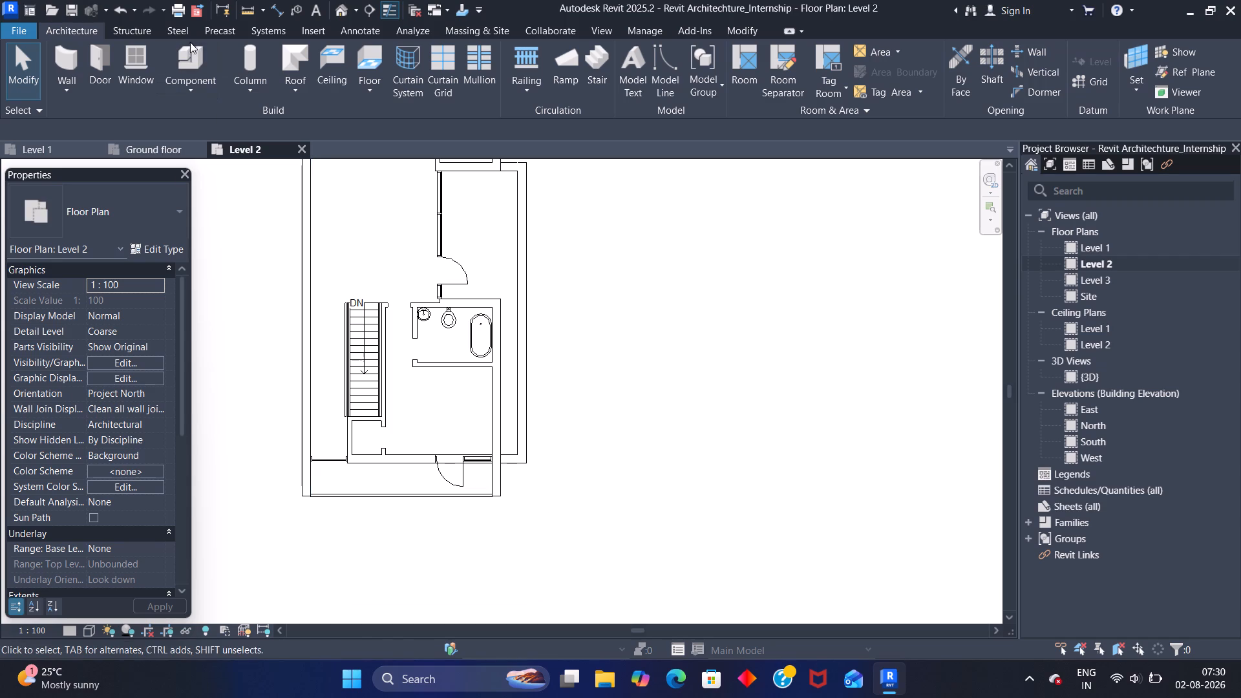
Start placing a component and browse the family library from the US folder through Furniture to the Beds folder.
left_click(192, 51)
left_click(689, 82)
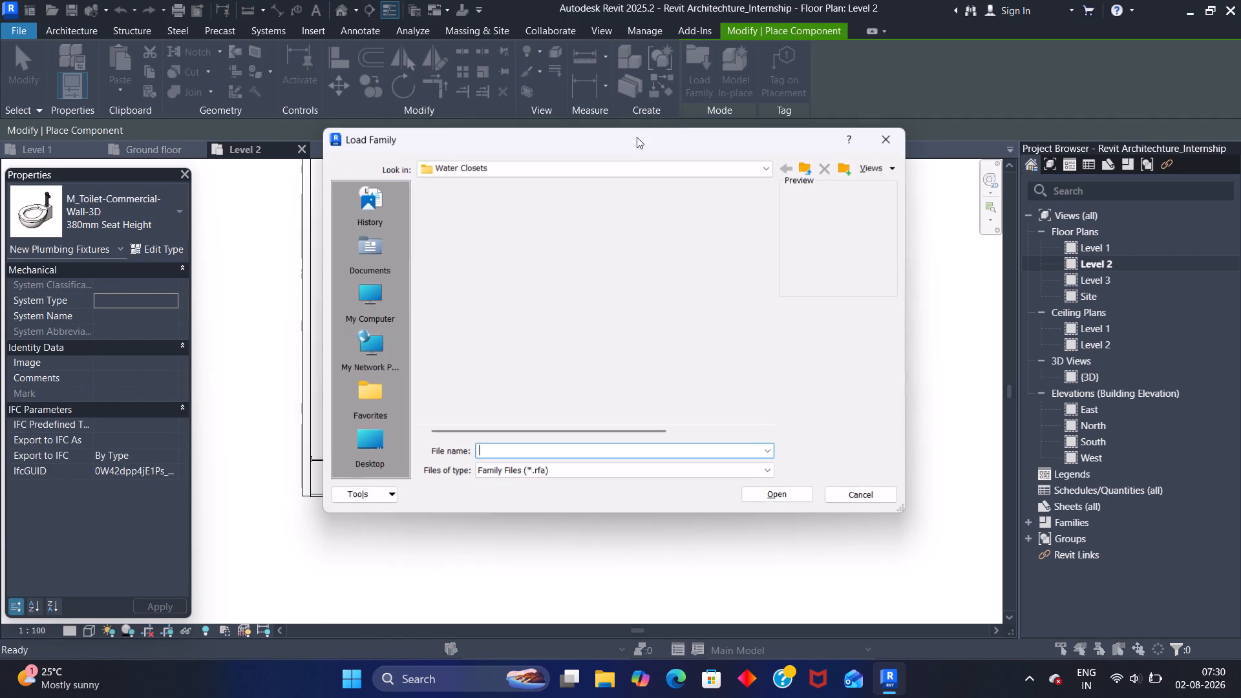
left_click(732, 169)
left_click(565, 288)
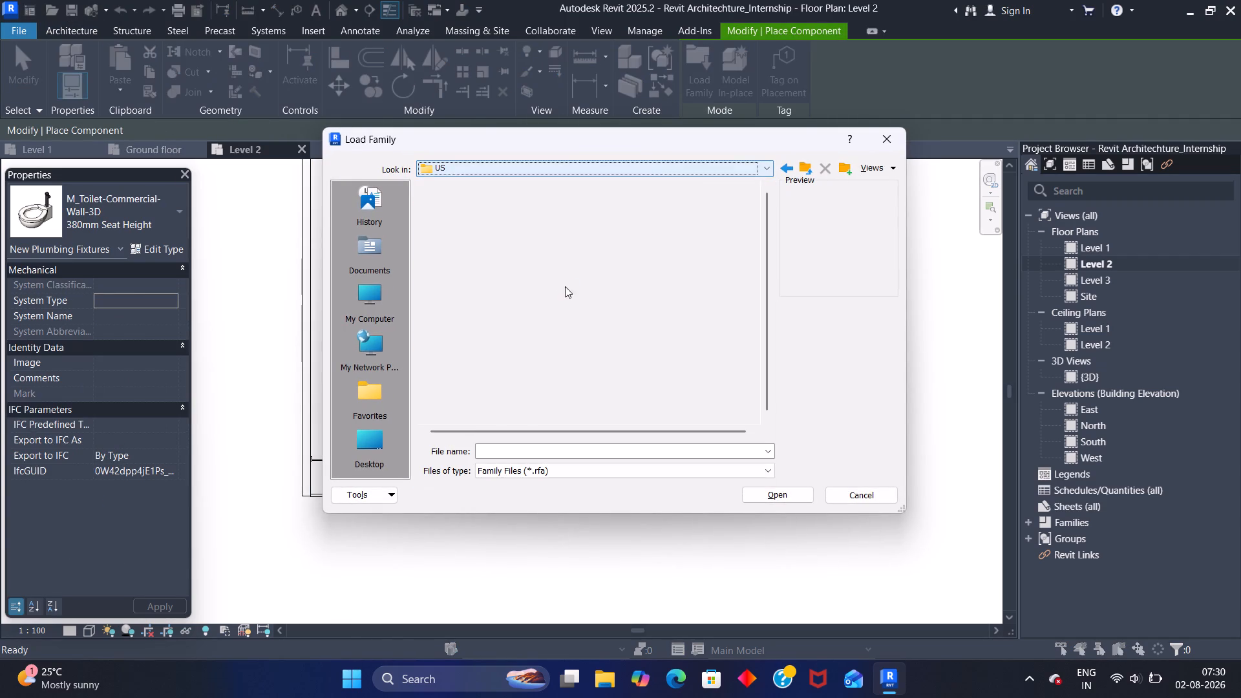
scroll(504, 284, "down", 1)
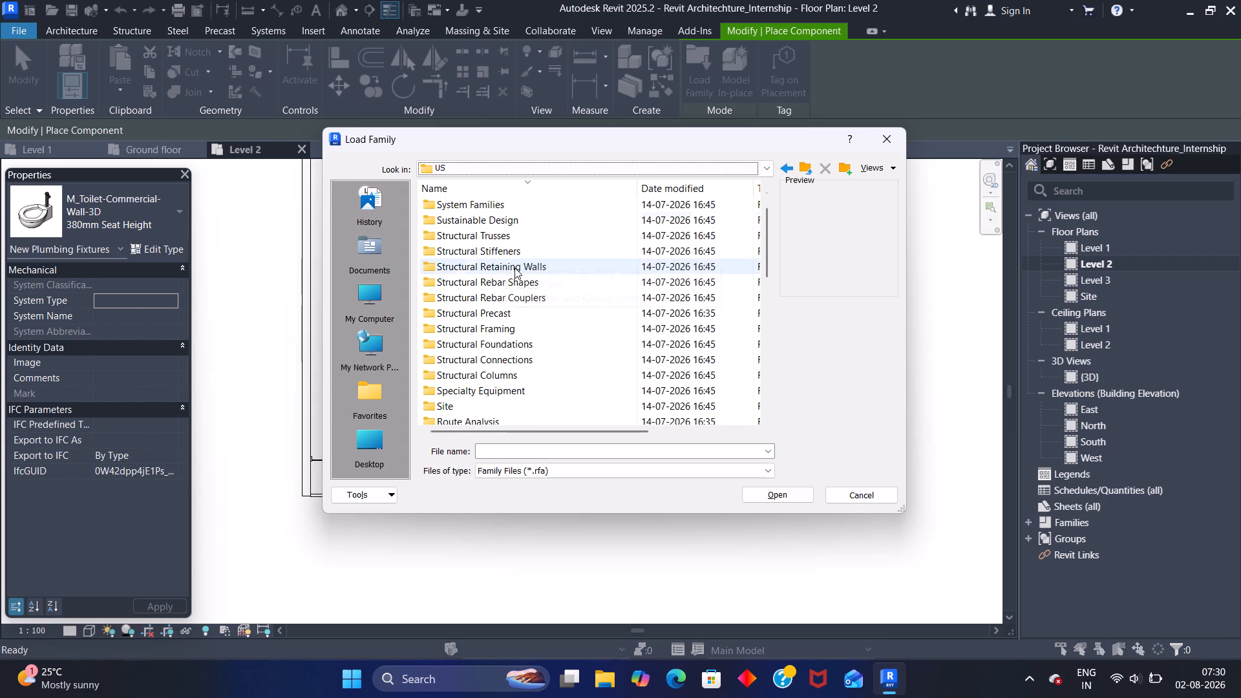
scroll(514, 268, "down", 3)
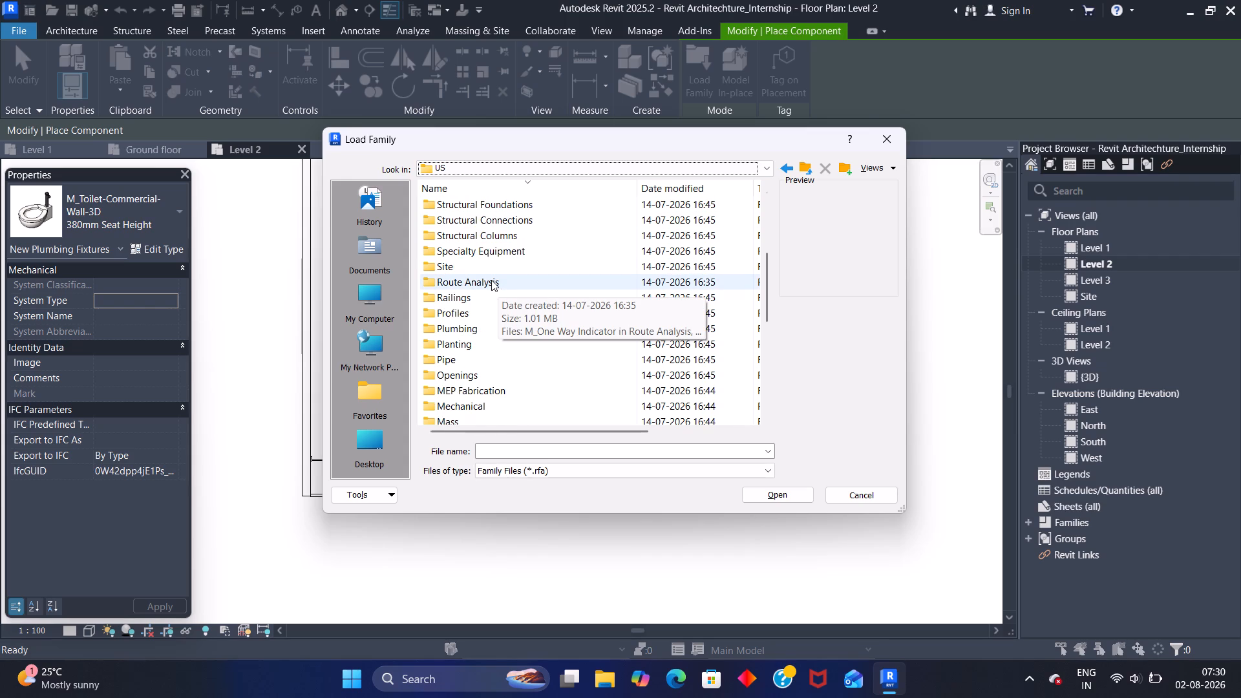
scroll(490, 316, "down", 2)
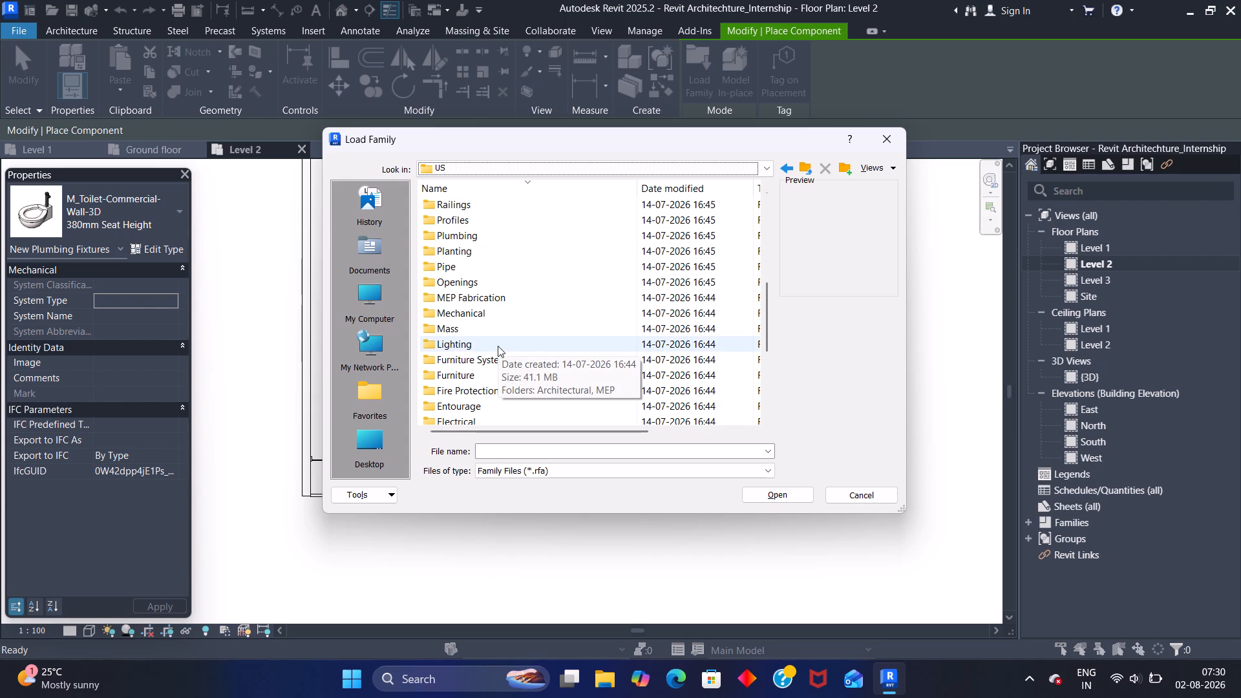
double_click(482, 374)
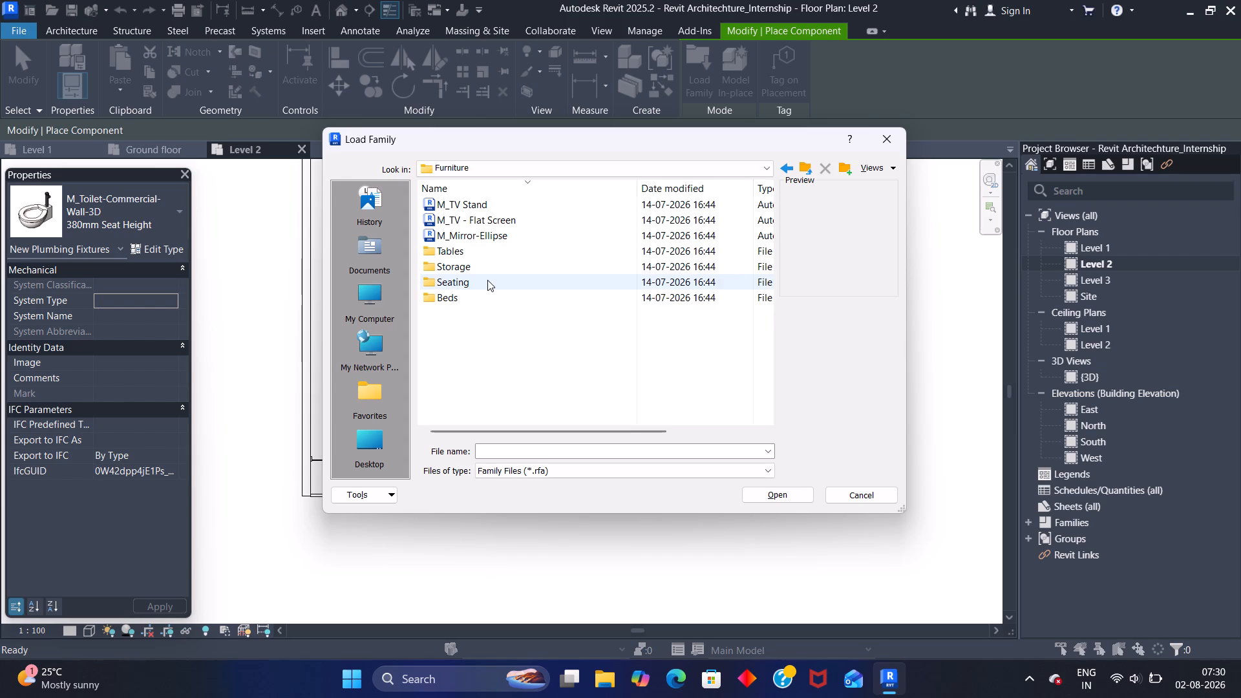
double_click(459, 299)
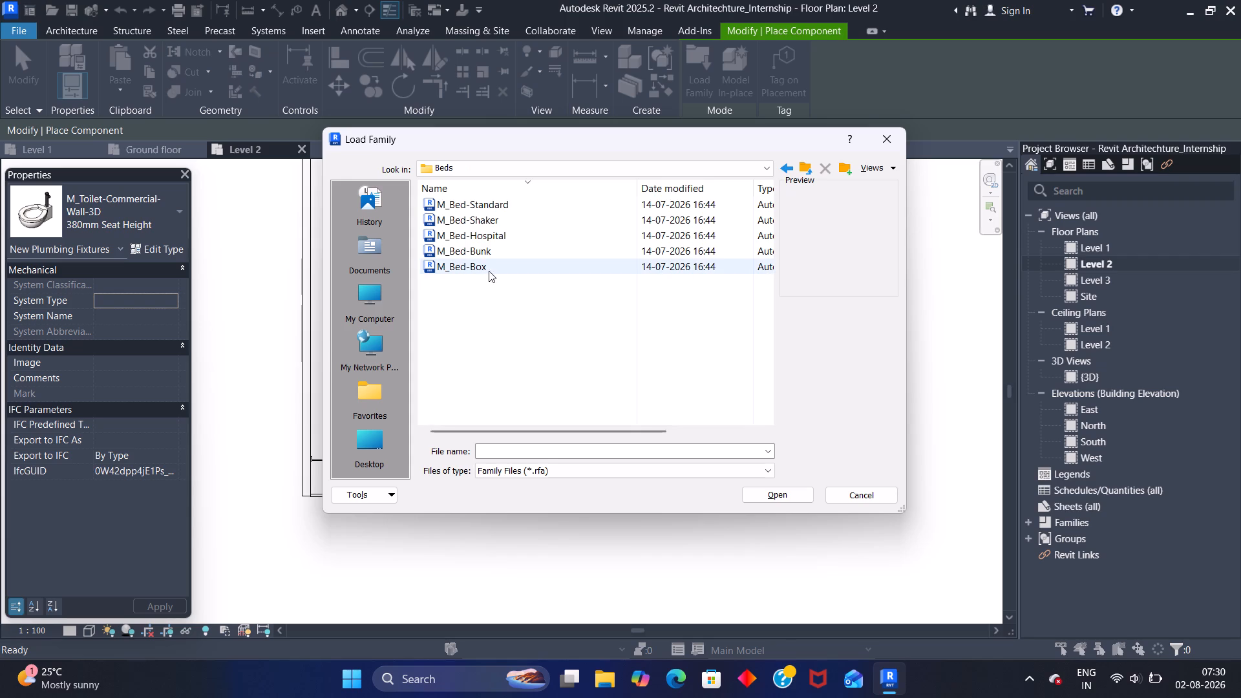
Preview the bed families in the Beds folder and load M_Bed-Standard.
left_click(509, 206)
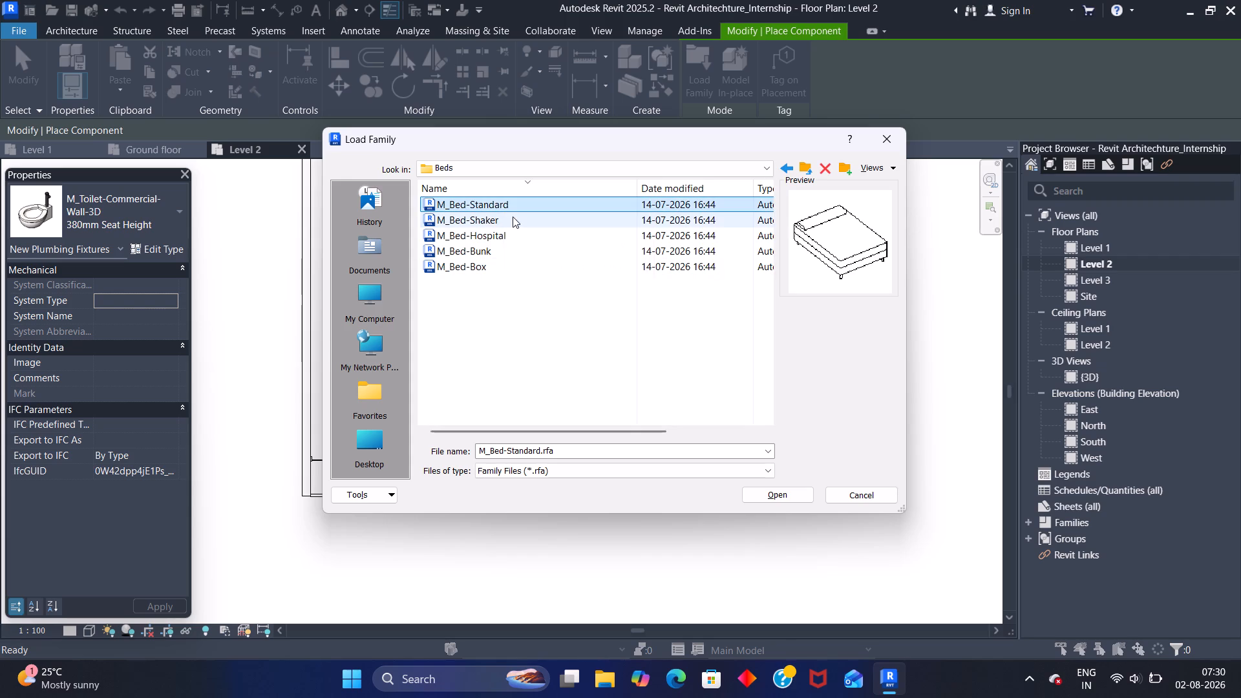
left_click(514, 221)
left_click(513, 228)
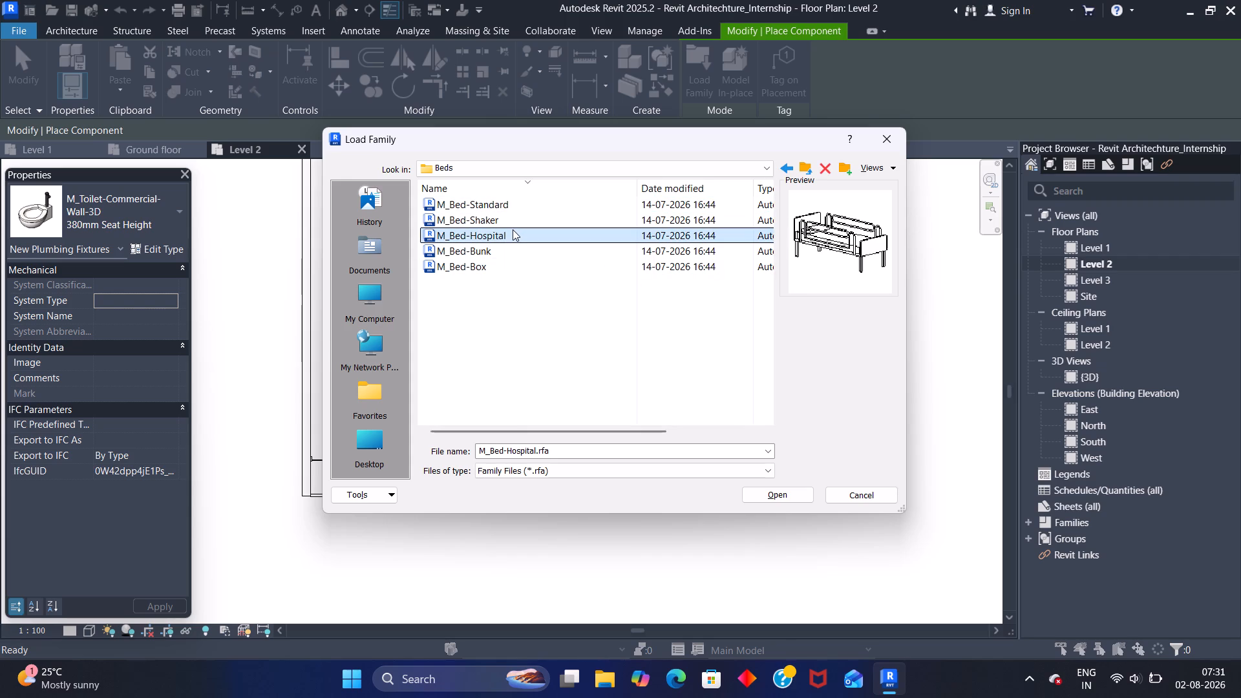
left_click(509, 246)
left_click(511, 260)
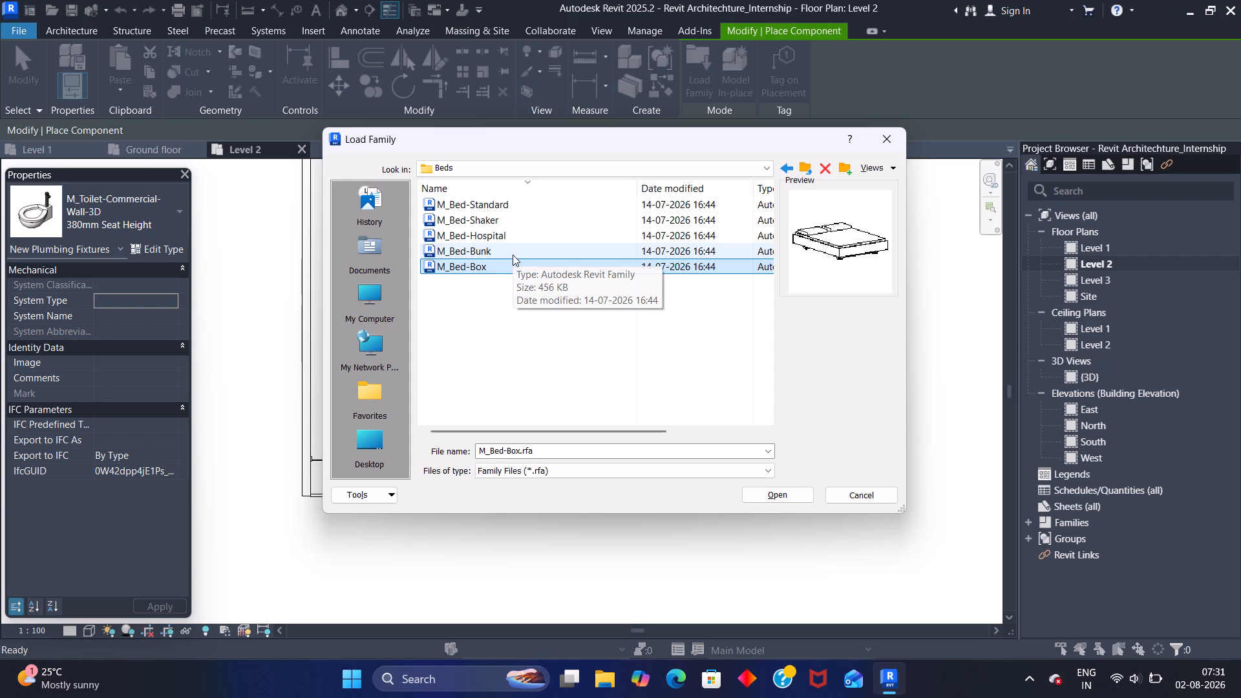
left_click(512, 202)
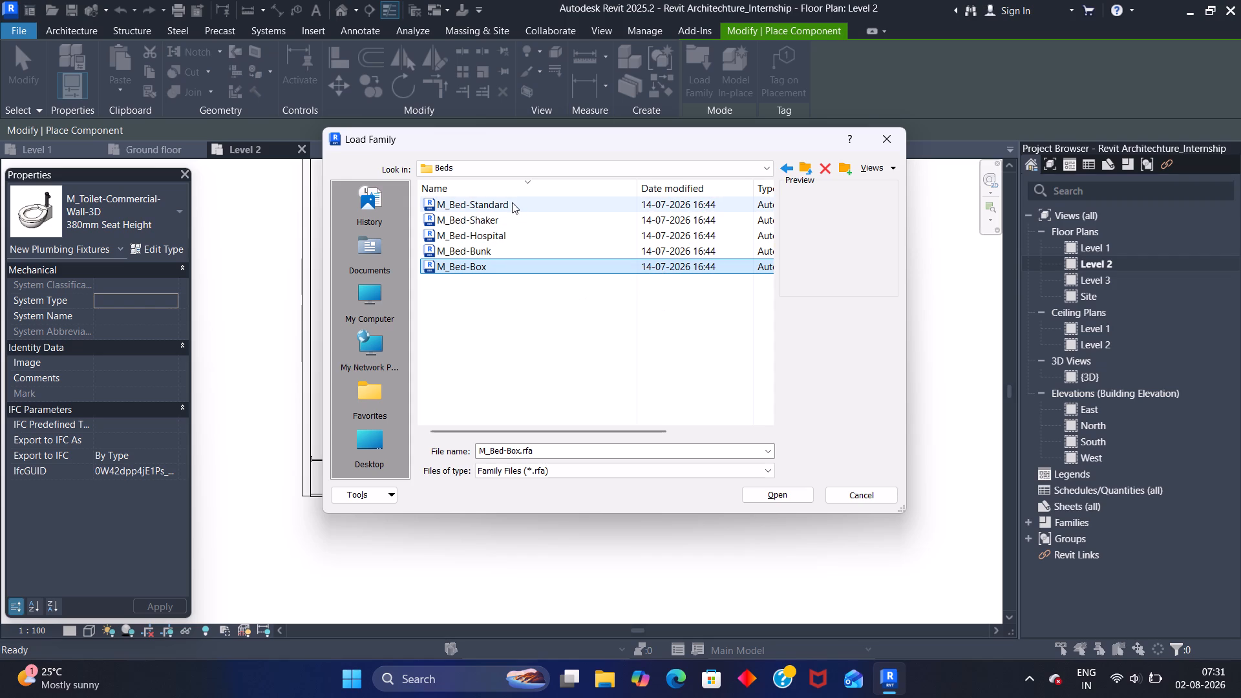
double_click(512, 202)
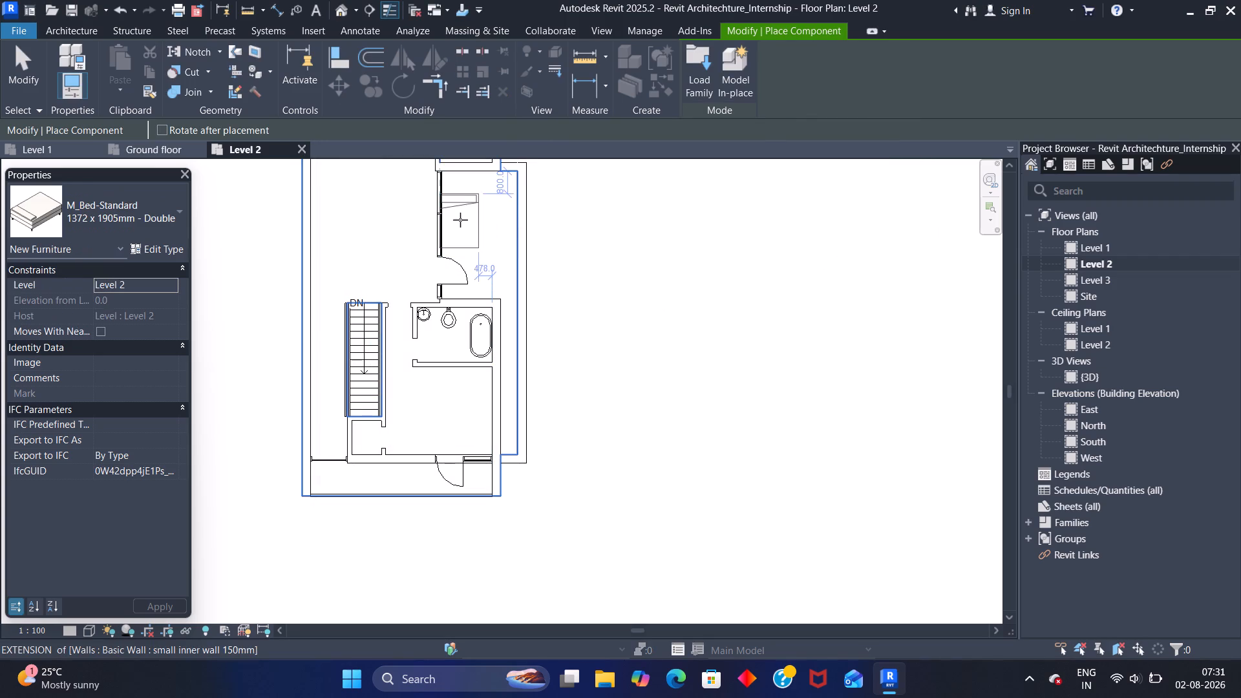
Compare the other bed families in the Beds folder and load M_Bed-Box.
left_click(686, 58)
left_click(513, 200)
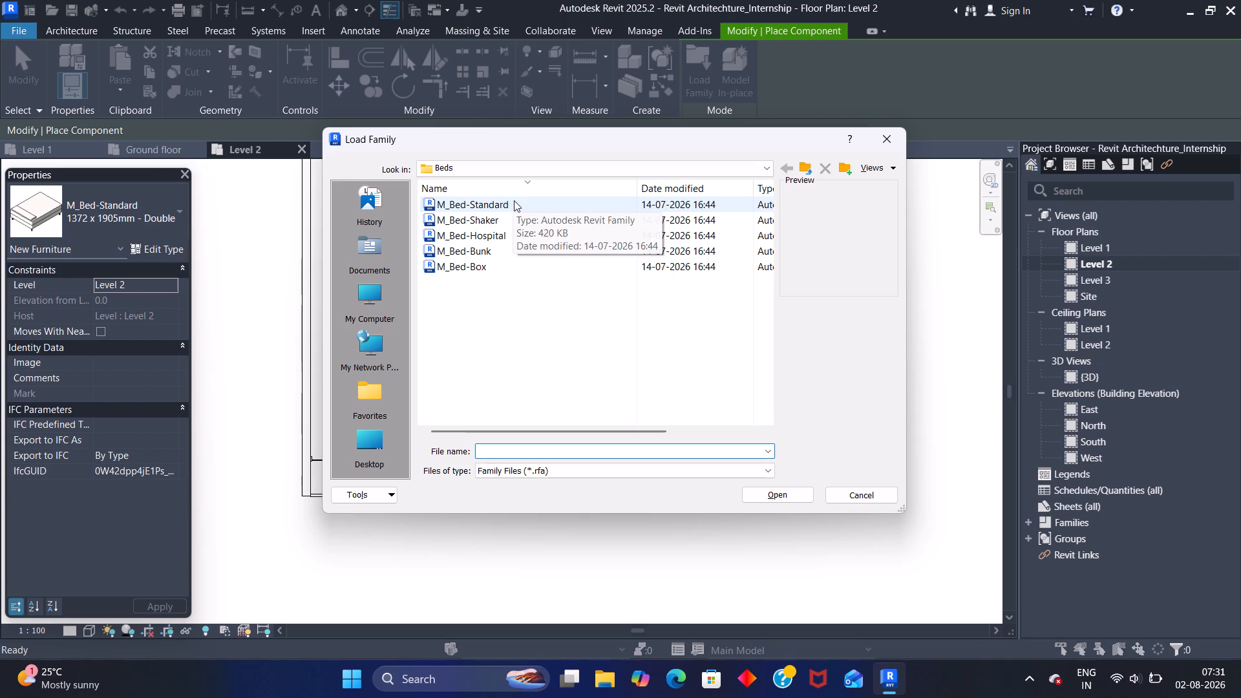
left_click(512, 221)
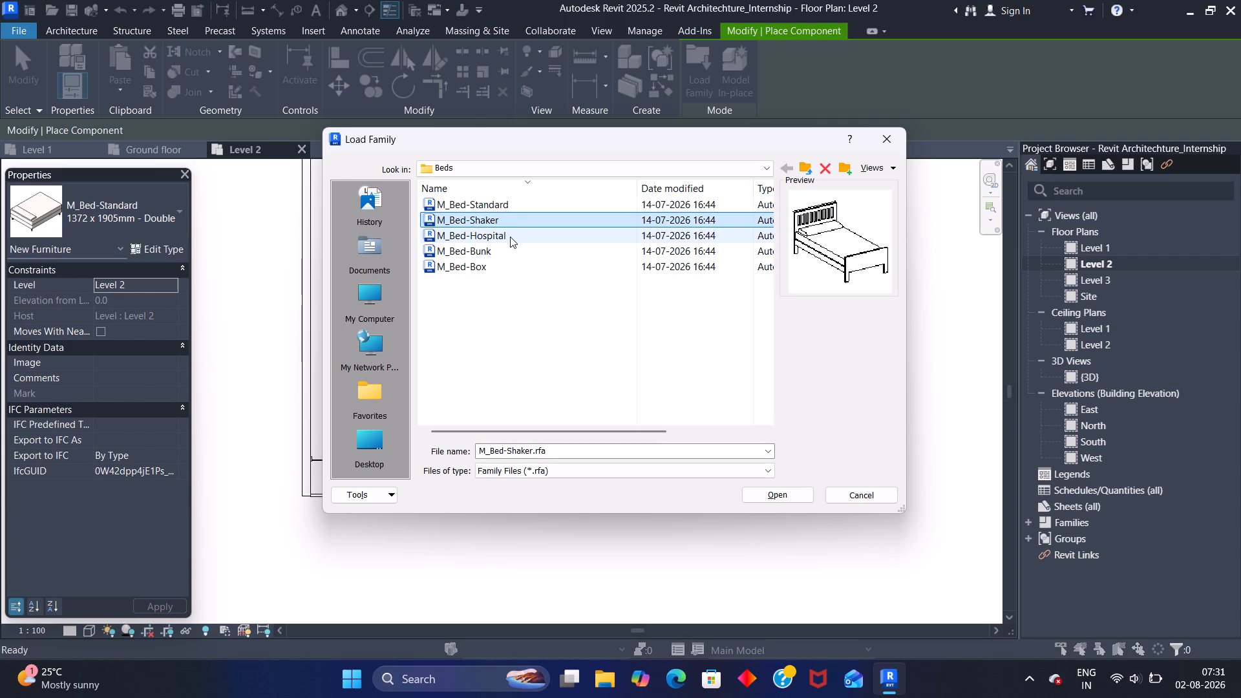
left_click(510, 237)
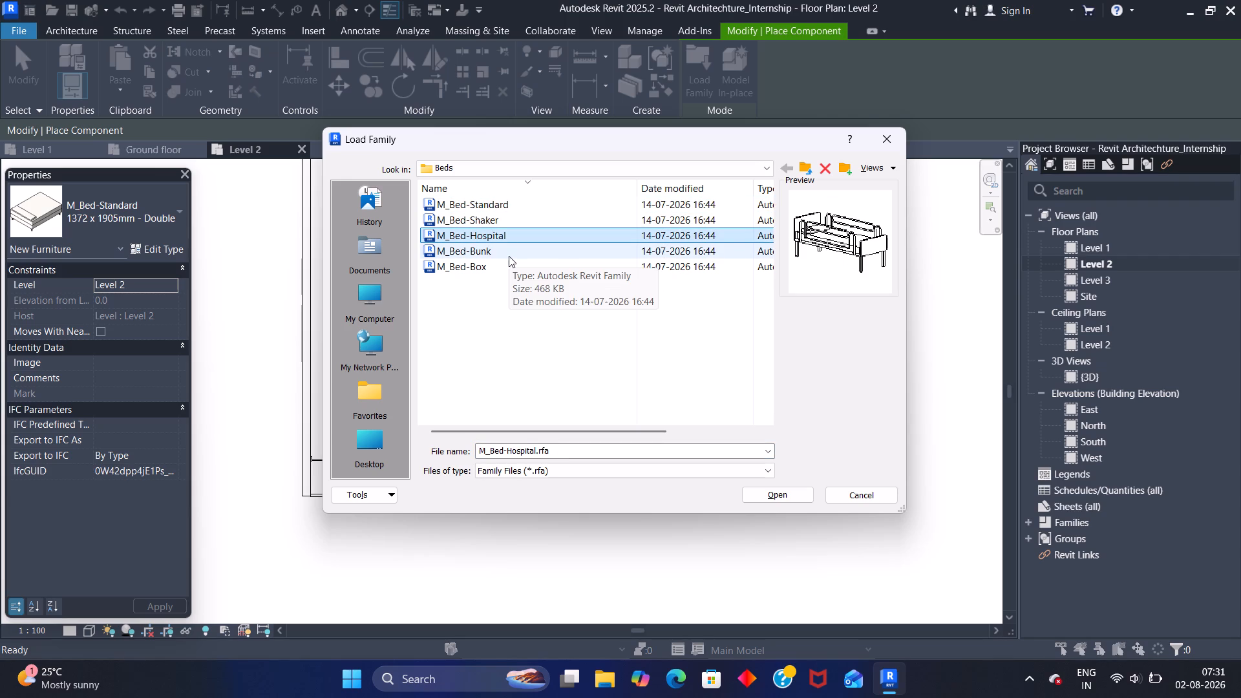
left_click(508, 256)
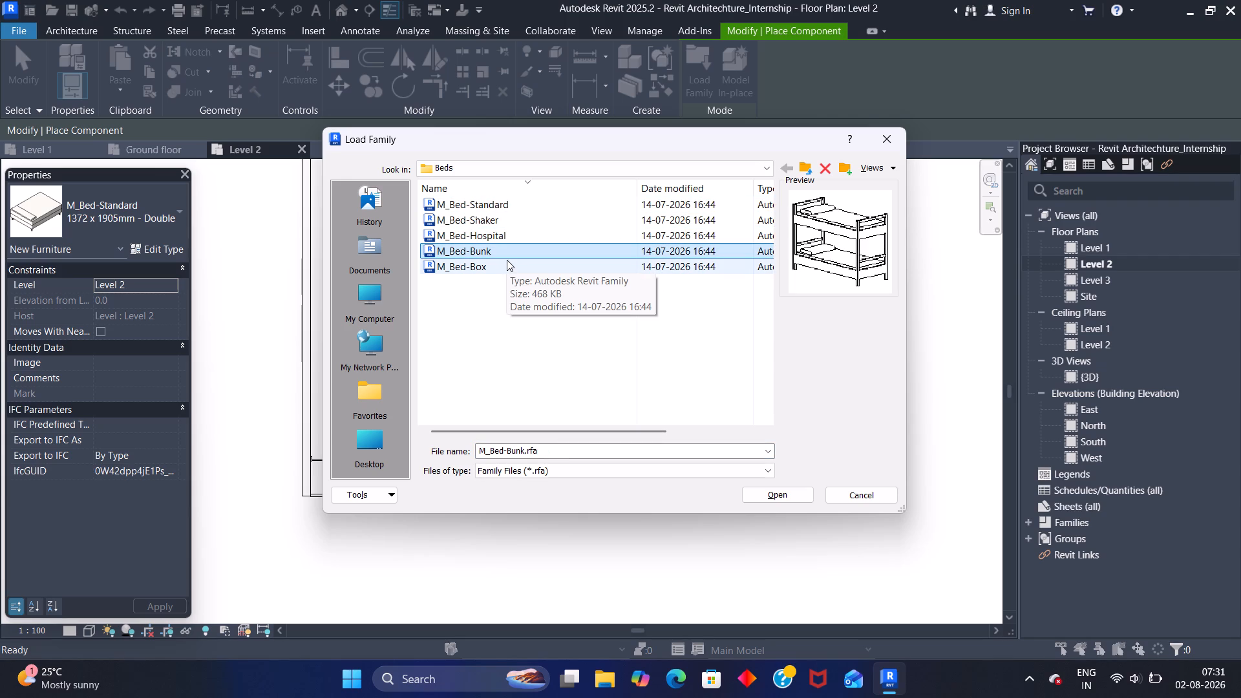
left_click(507, 260)
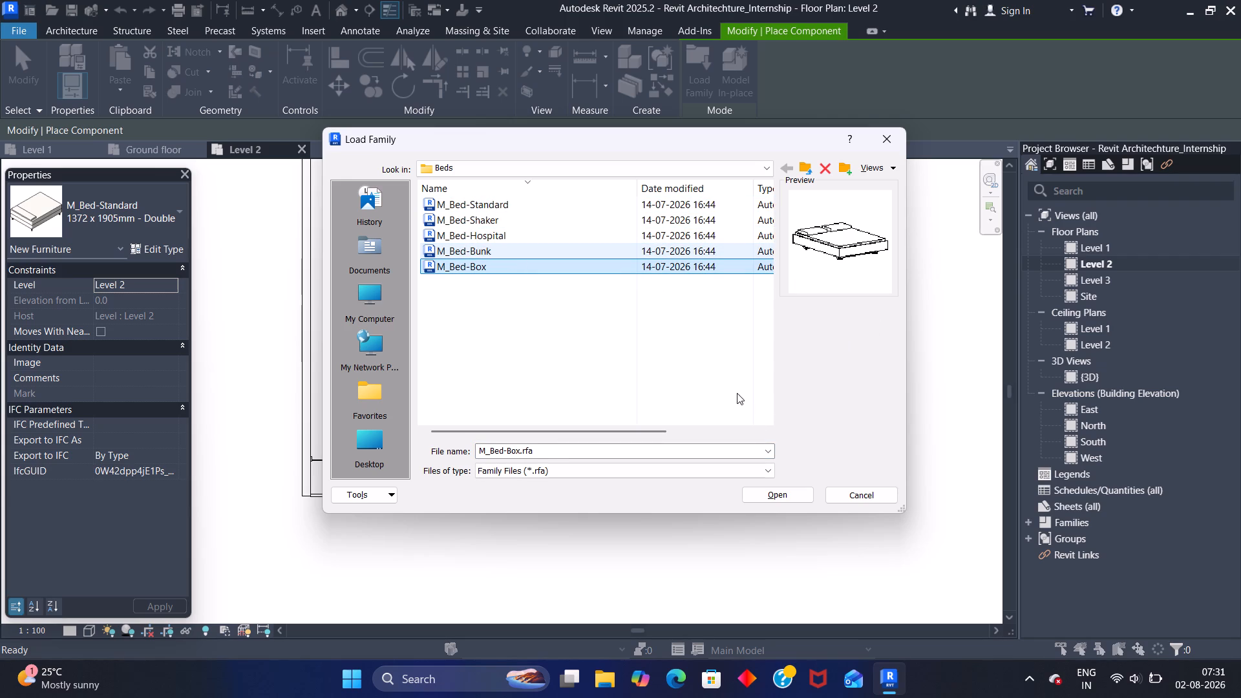
left_click(771, 498)
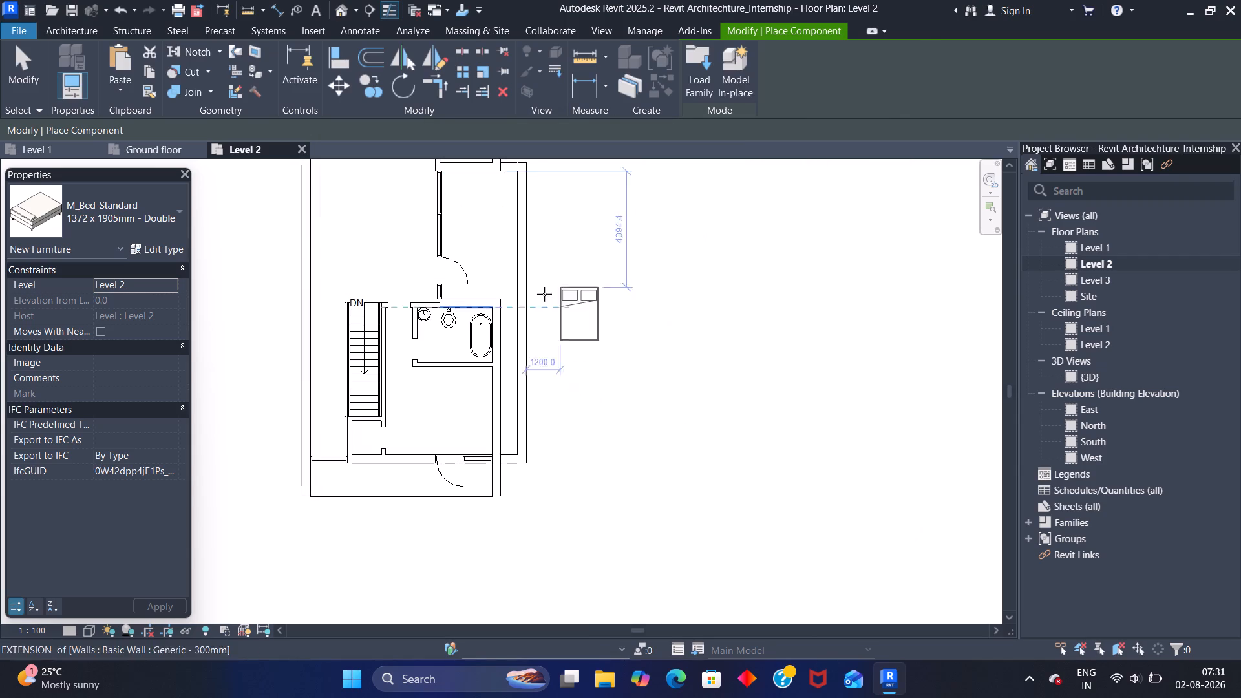
Place the 1346 x 1880mm Double M_Bed-Box in the room south of the bathroom, pillows against the east wall, about 1000 mm from the south wall.
key("space")
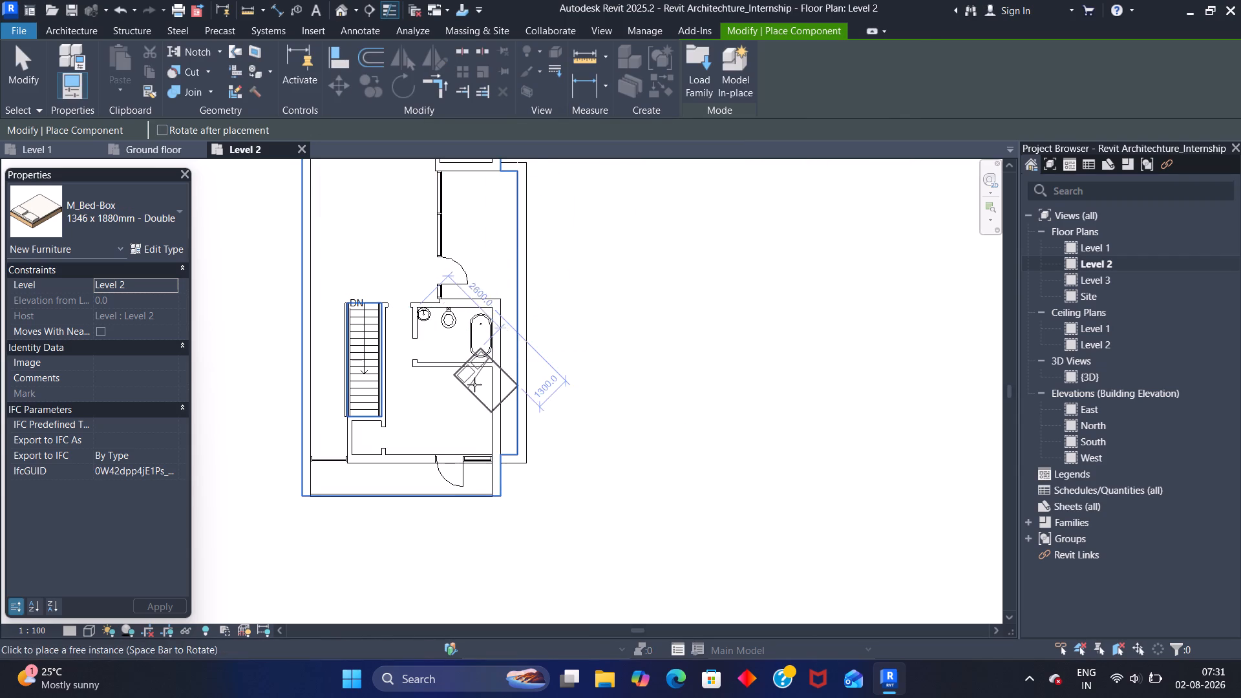
key("space")
key("space")
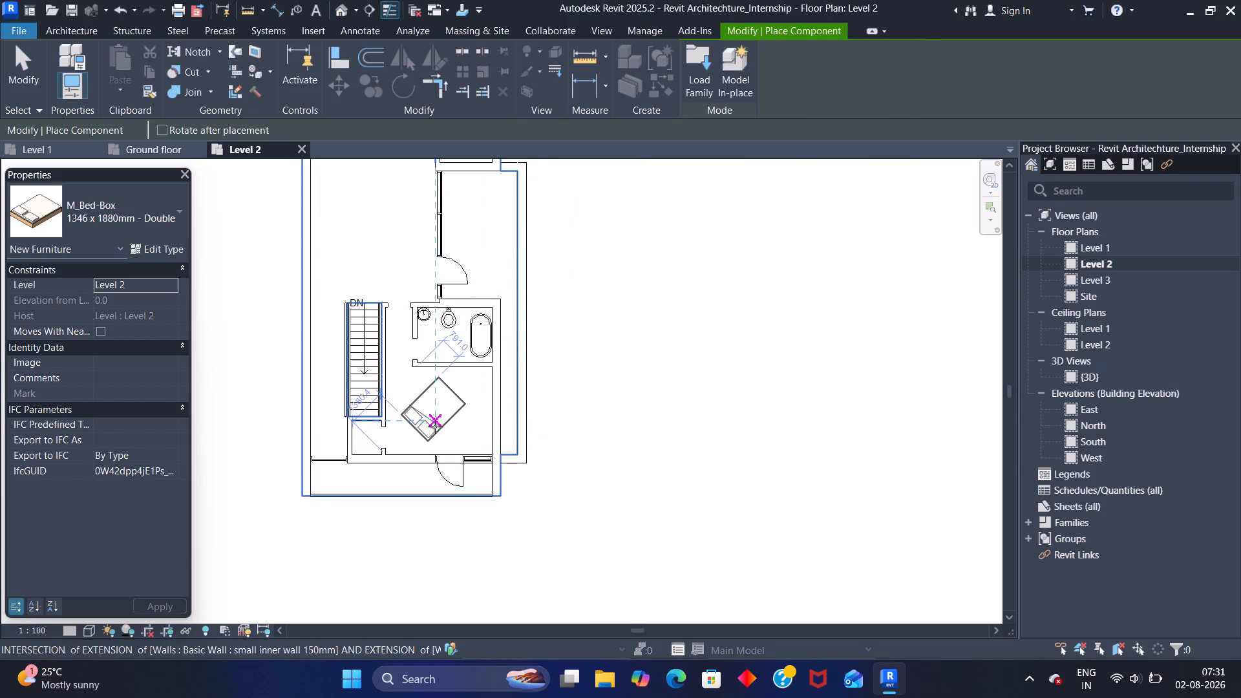
key("space")
key("space")
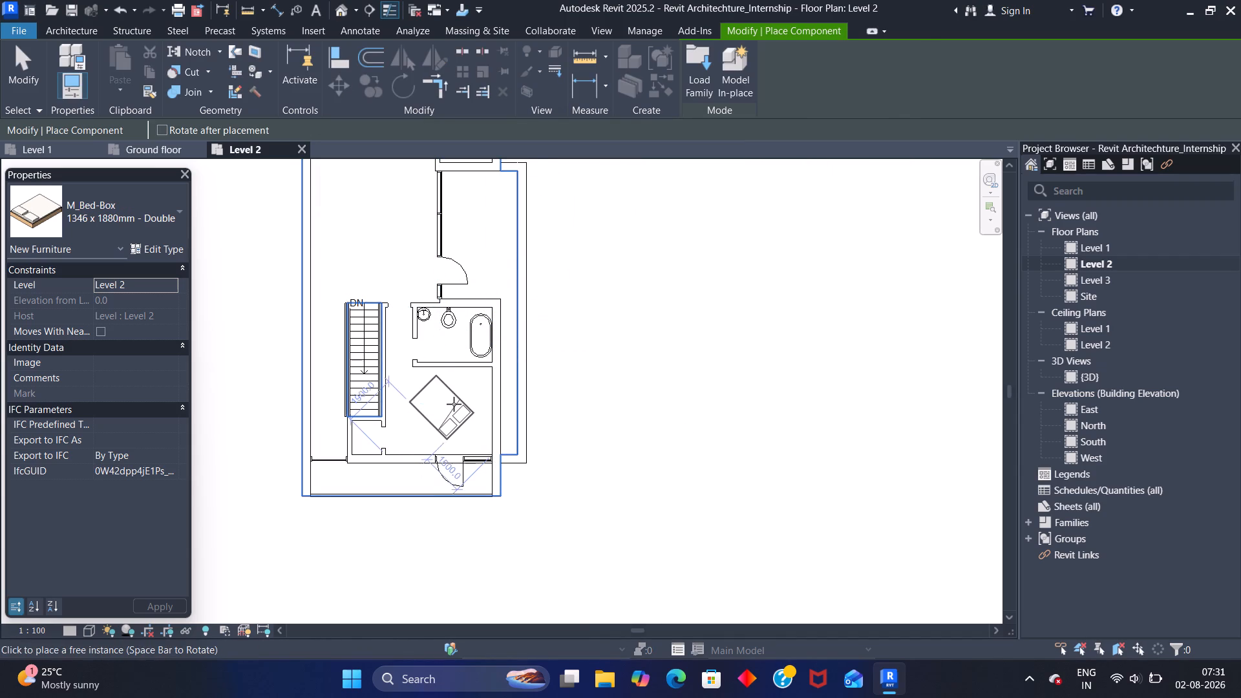
key("space")
scroll(454, 399, "up", 4)
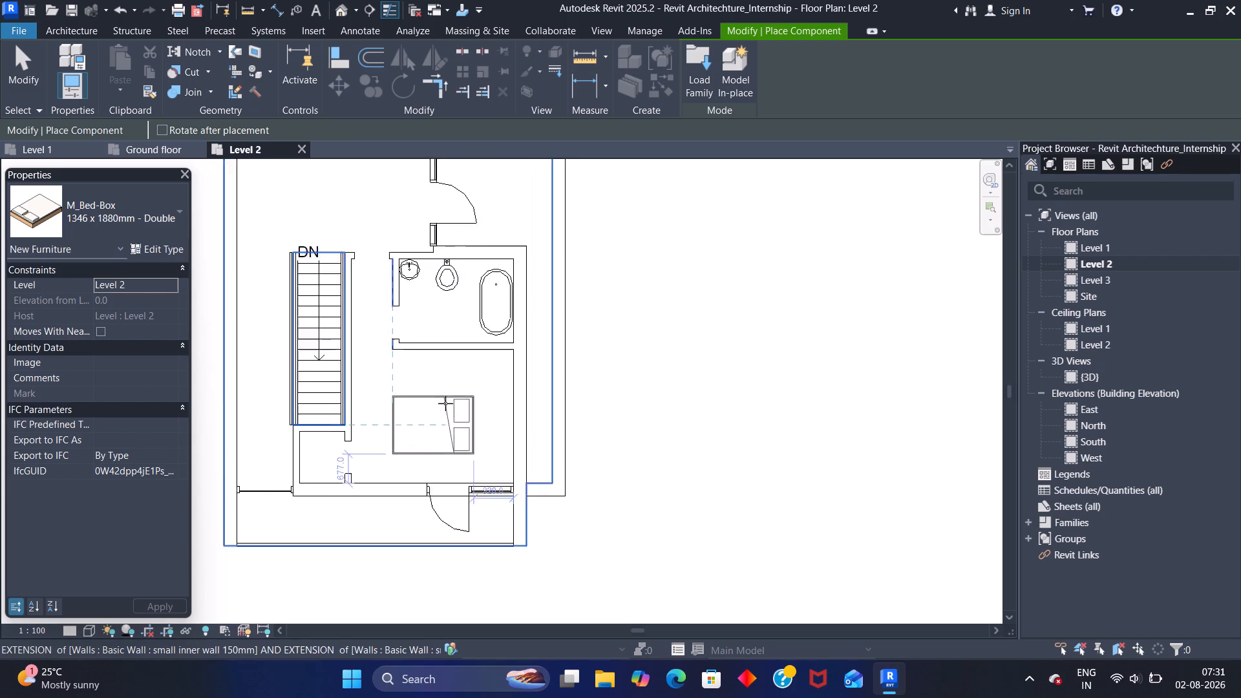
scroll(445, 403, "up", 6)
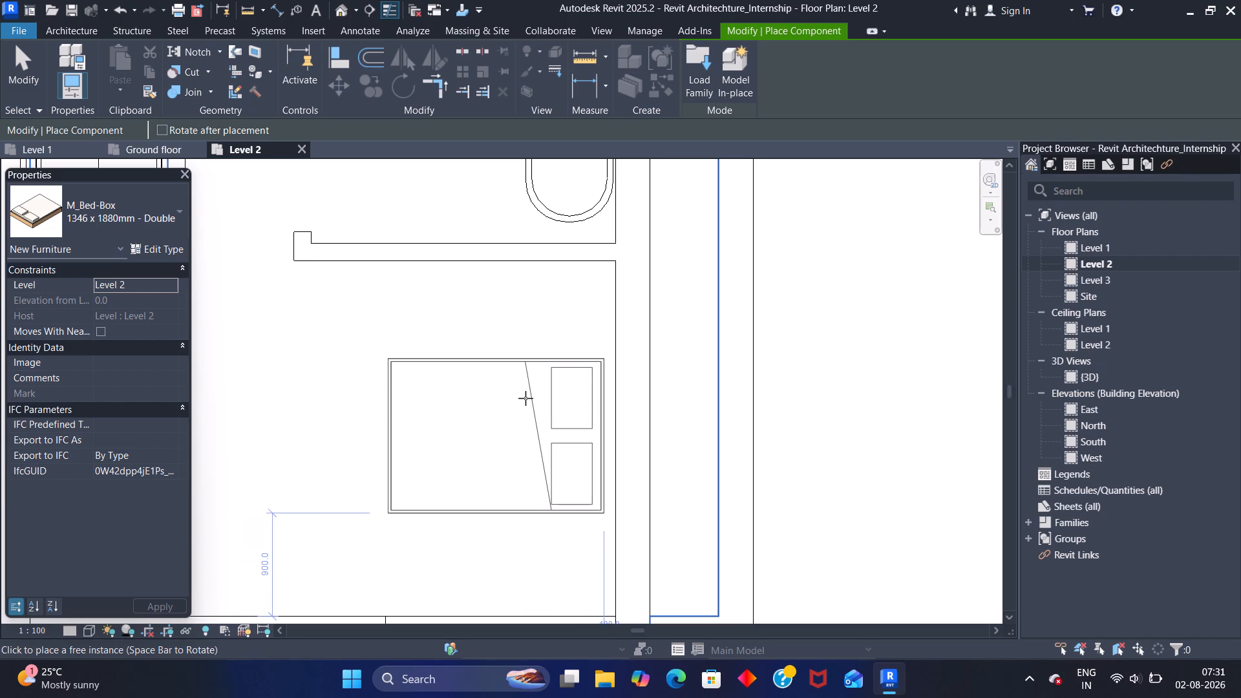
scroll(528, 399, "down", 4)
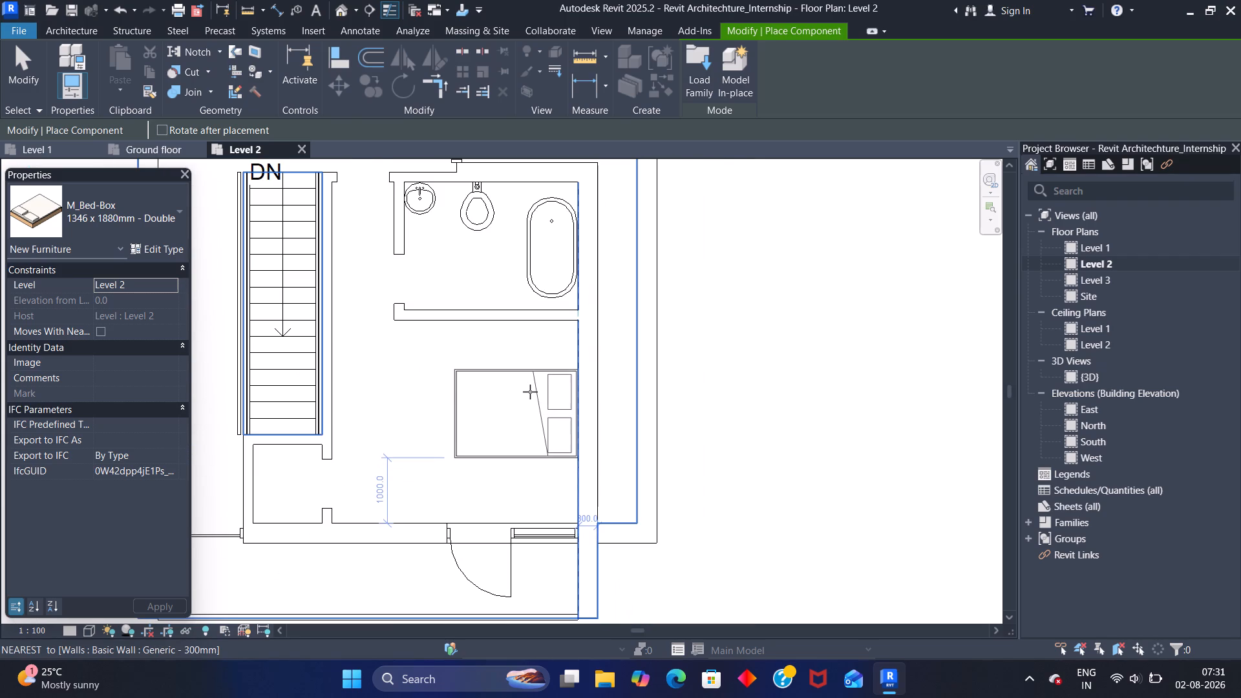
left_click(530, 392)
scroll(511, 381, "up", 2)
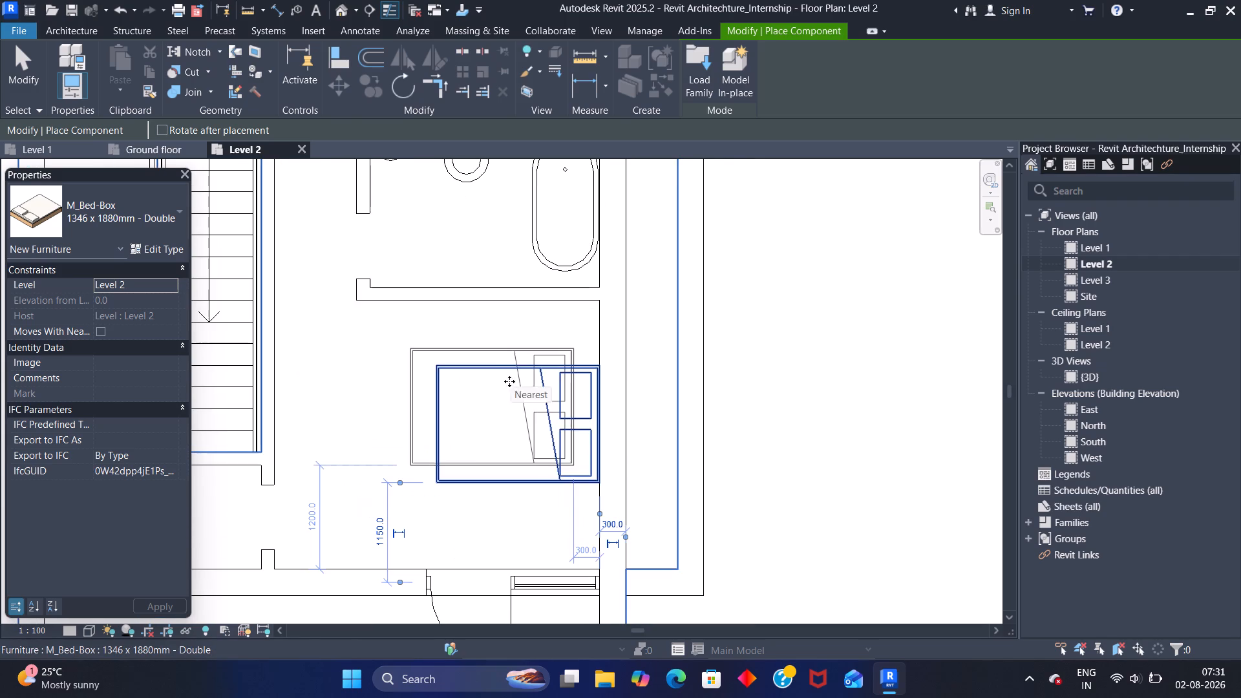
key("Escape")
key("Escape")
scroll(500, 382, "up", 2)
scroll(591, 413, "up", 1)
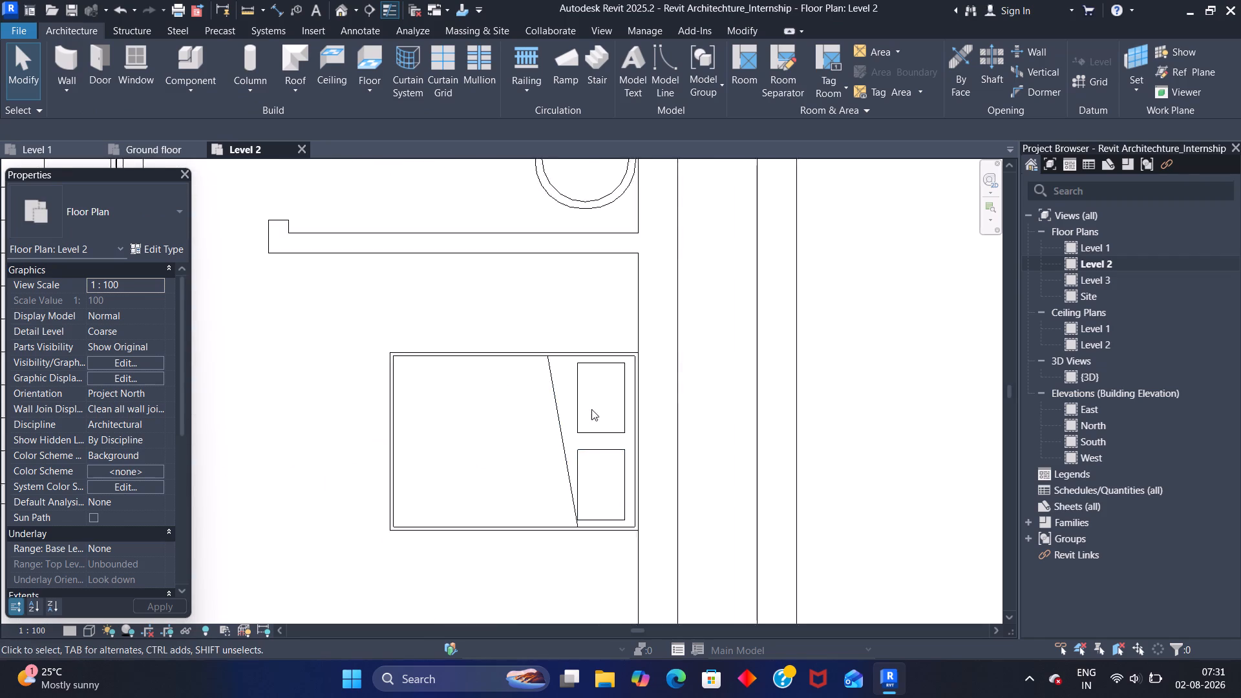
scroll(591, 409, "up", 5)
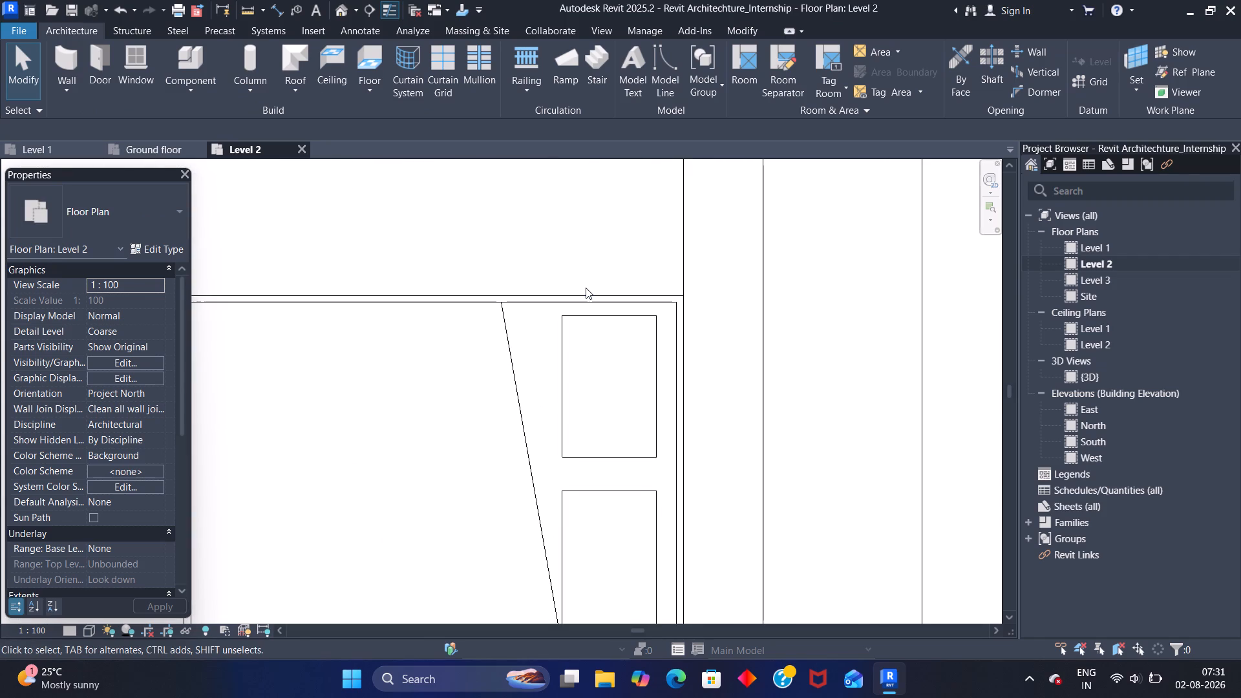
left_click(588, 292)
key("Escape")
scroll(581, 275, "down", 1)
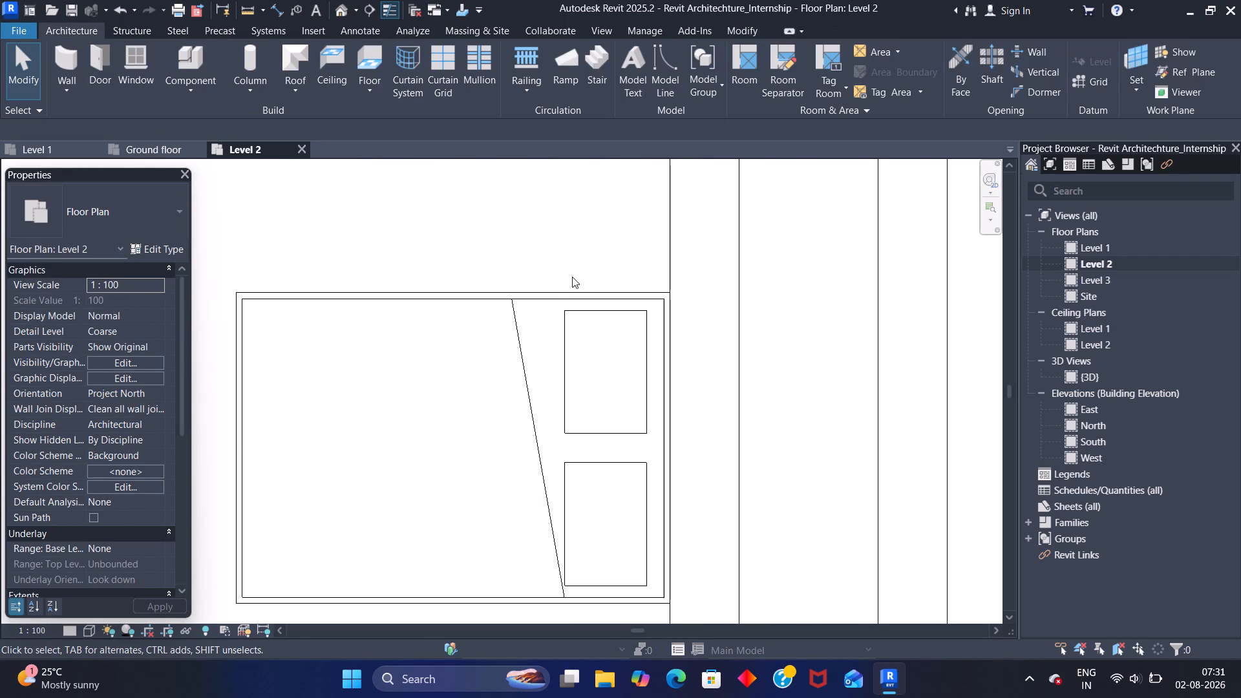